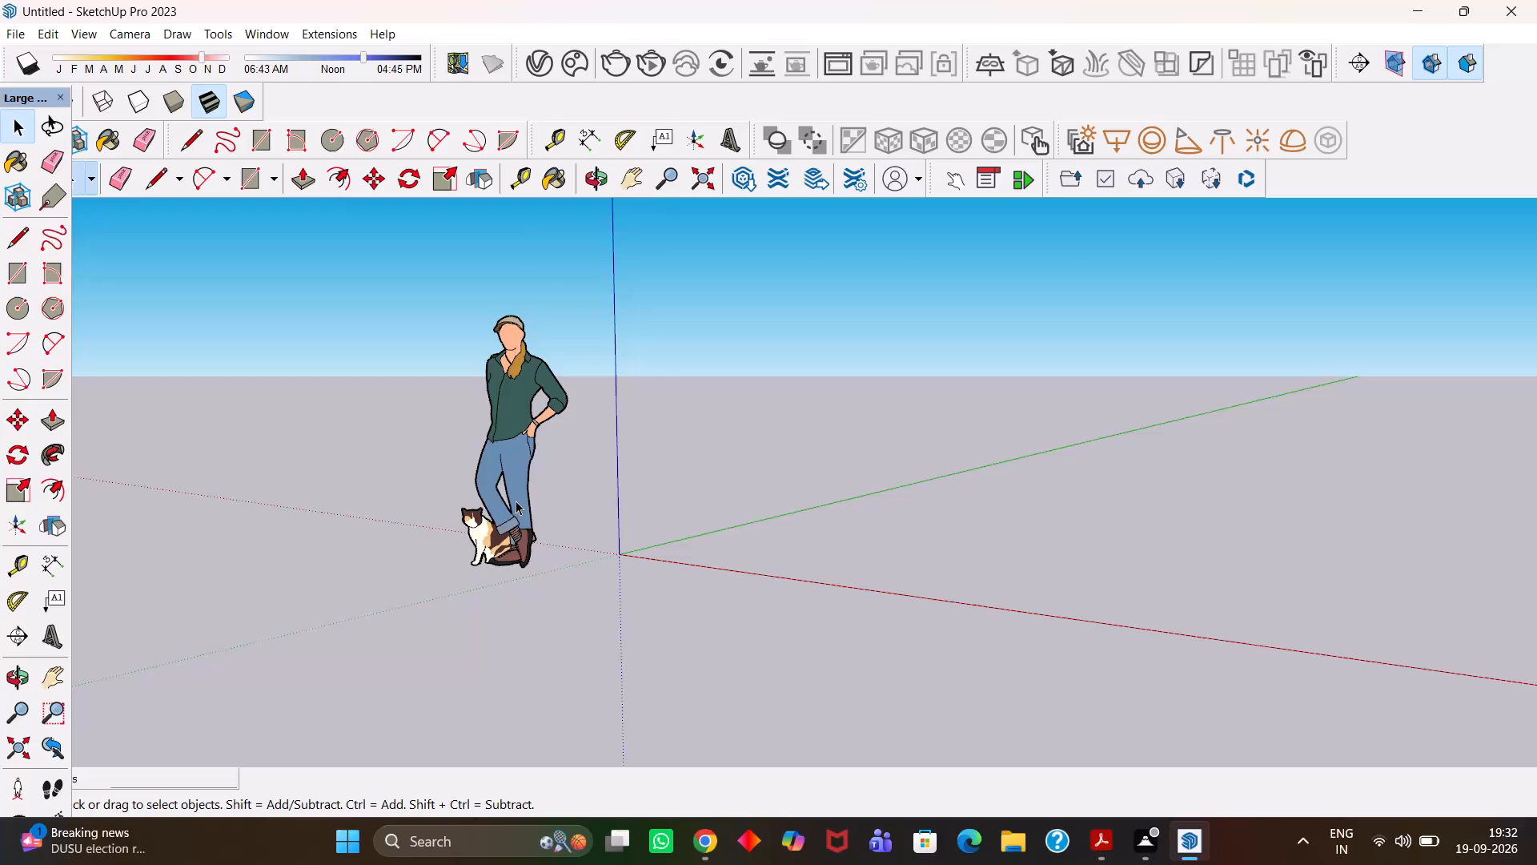
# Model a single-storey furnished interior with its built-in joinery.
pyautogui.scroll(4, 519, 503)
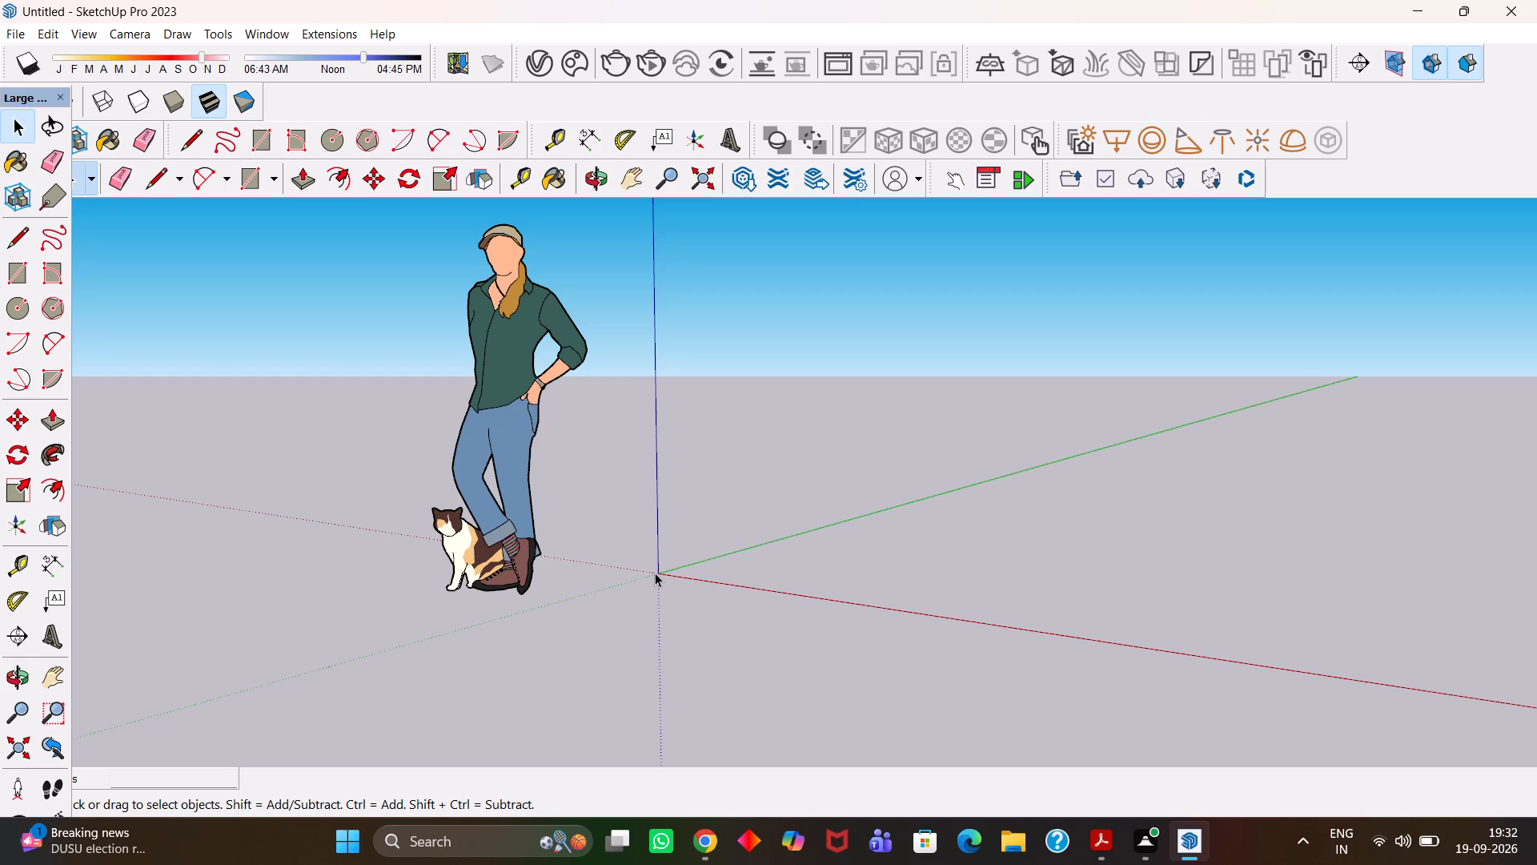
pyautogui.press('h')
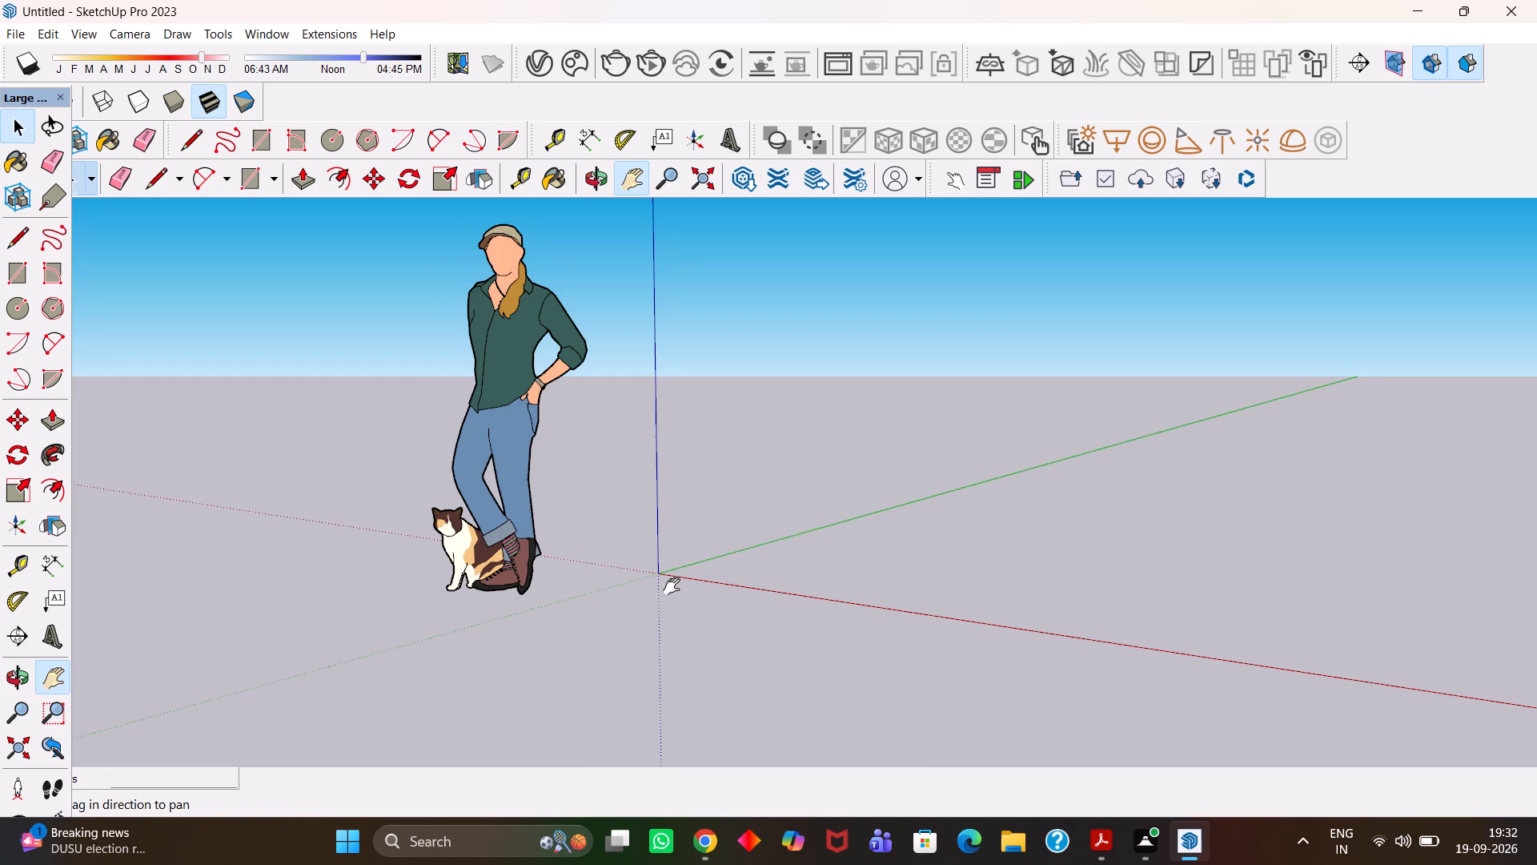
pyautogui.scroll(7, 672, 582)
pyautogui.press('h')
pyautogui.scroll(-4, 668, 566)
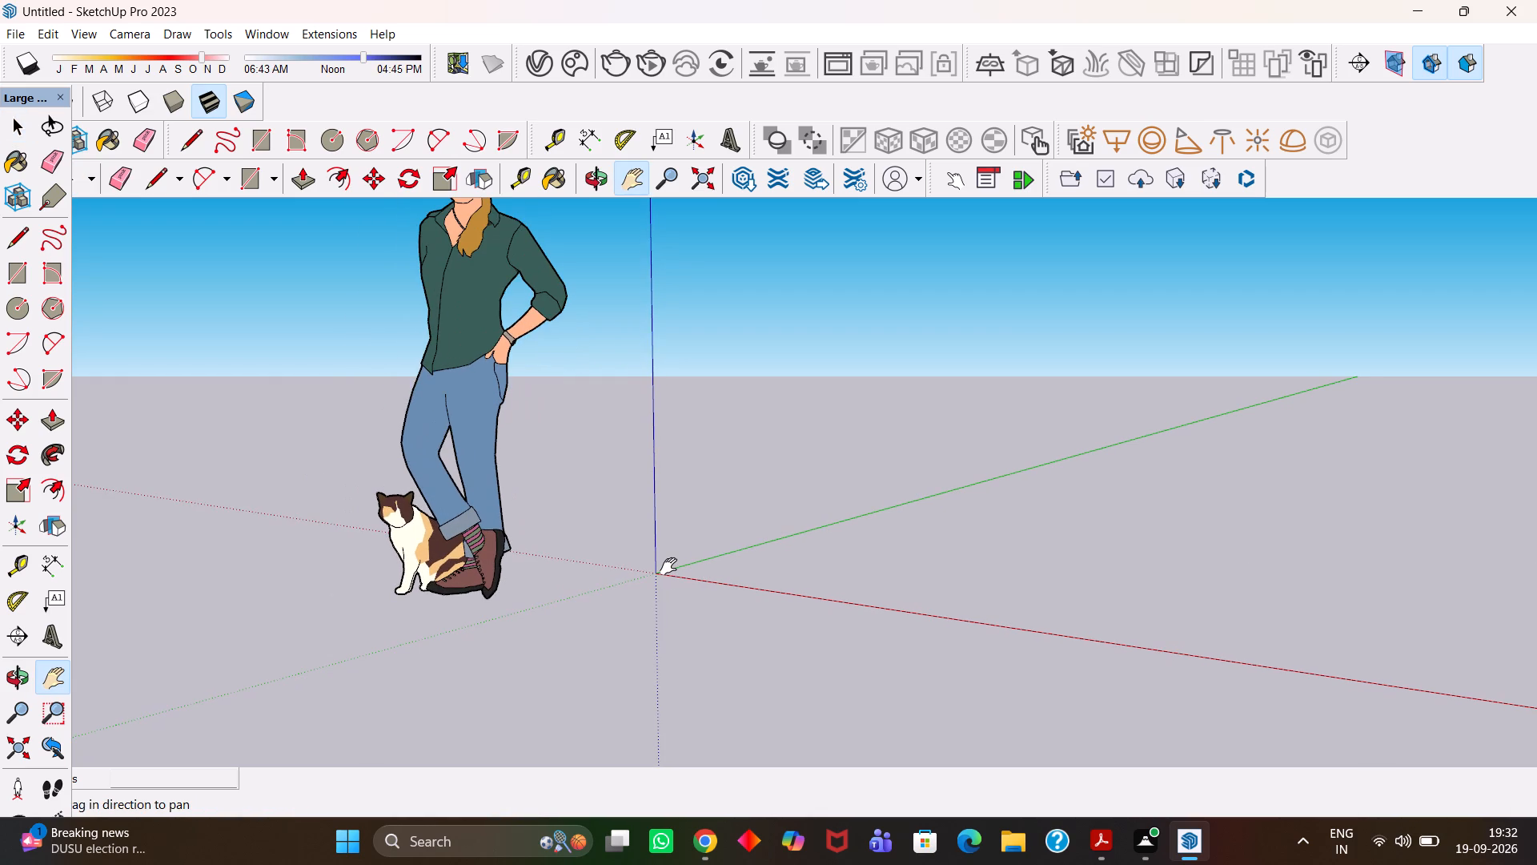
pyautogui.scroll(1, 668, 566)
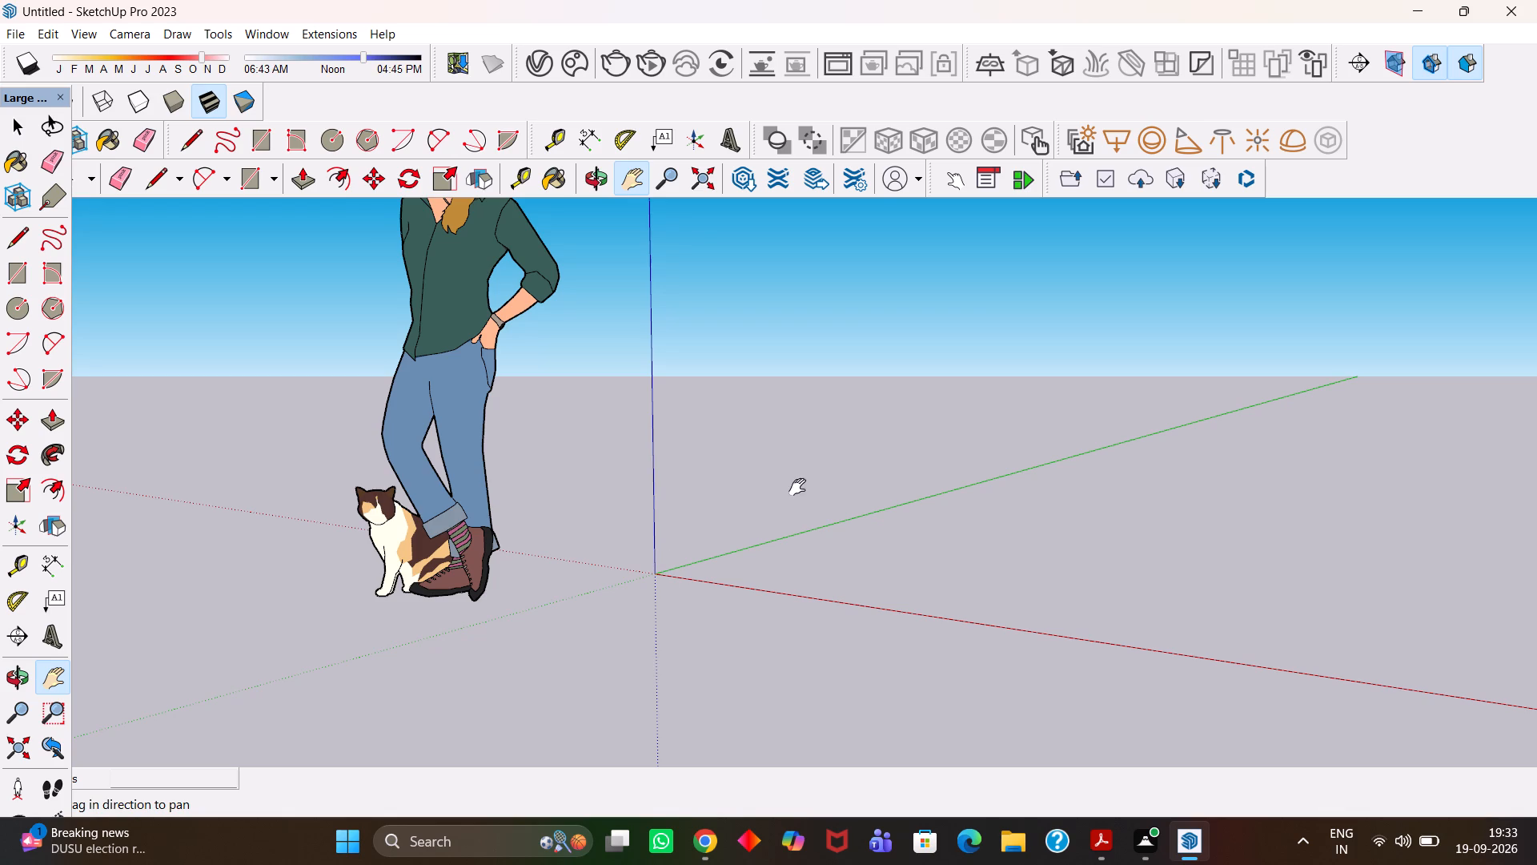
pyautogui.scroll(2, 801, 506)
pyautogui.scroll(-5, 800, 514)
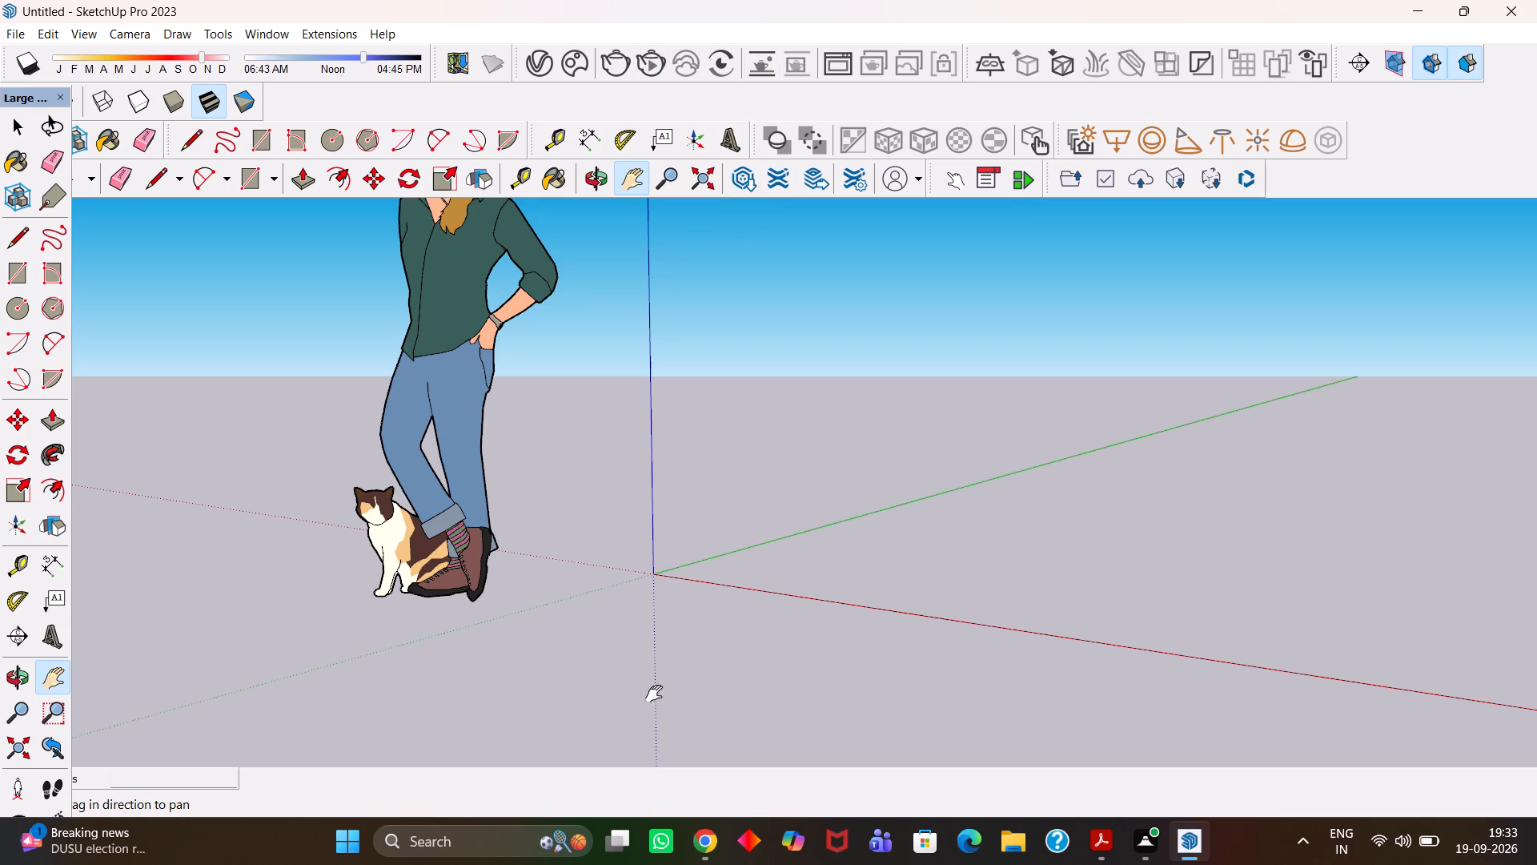
# Draw a large ground-plane rectangle from the origin along the red and green axes, about 632' by 411'.
pyautogui.press('h')
pyautogui.scroll(-4, 648, 598)
pyautogui.moveTo(672, 532); pyautogui.dragTo(557, 640)
pyautogui.scroll(1, 563, 653)
pyautogui.scroll(-4, 563, 650)
pyautogui.press('r')
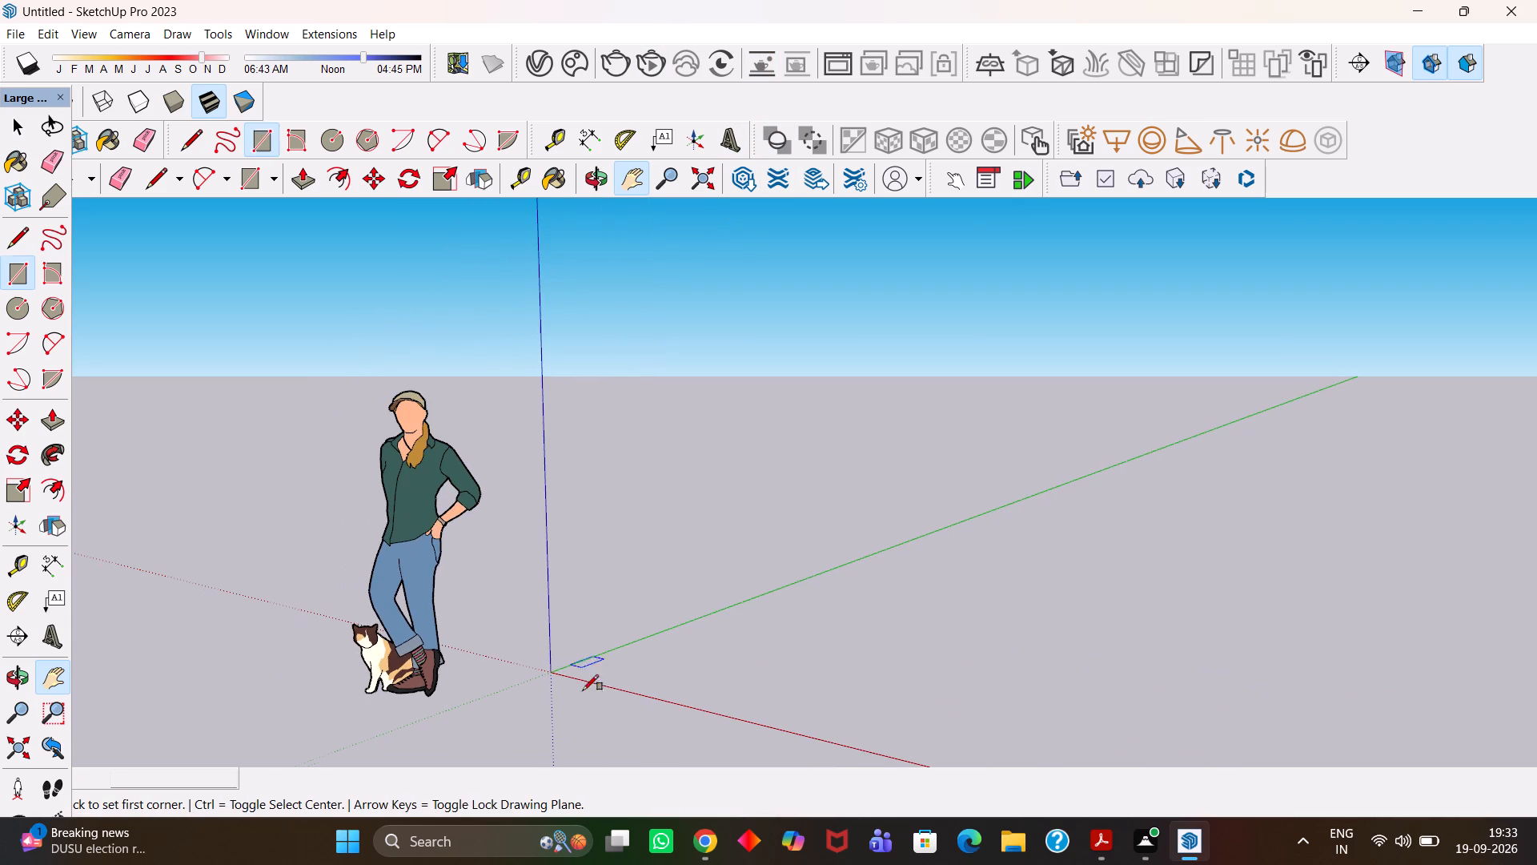
pyautogui.click(560, 670)
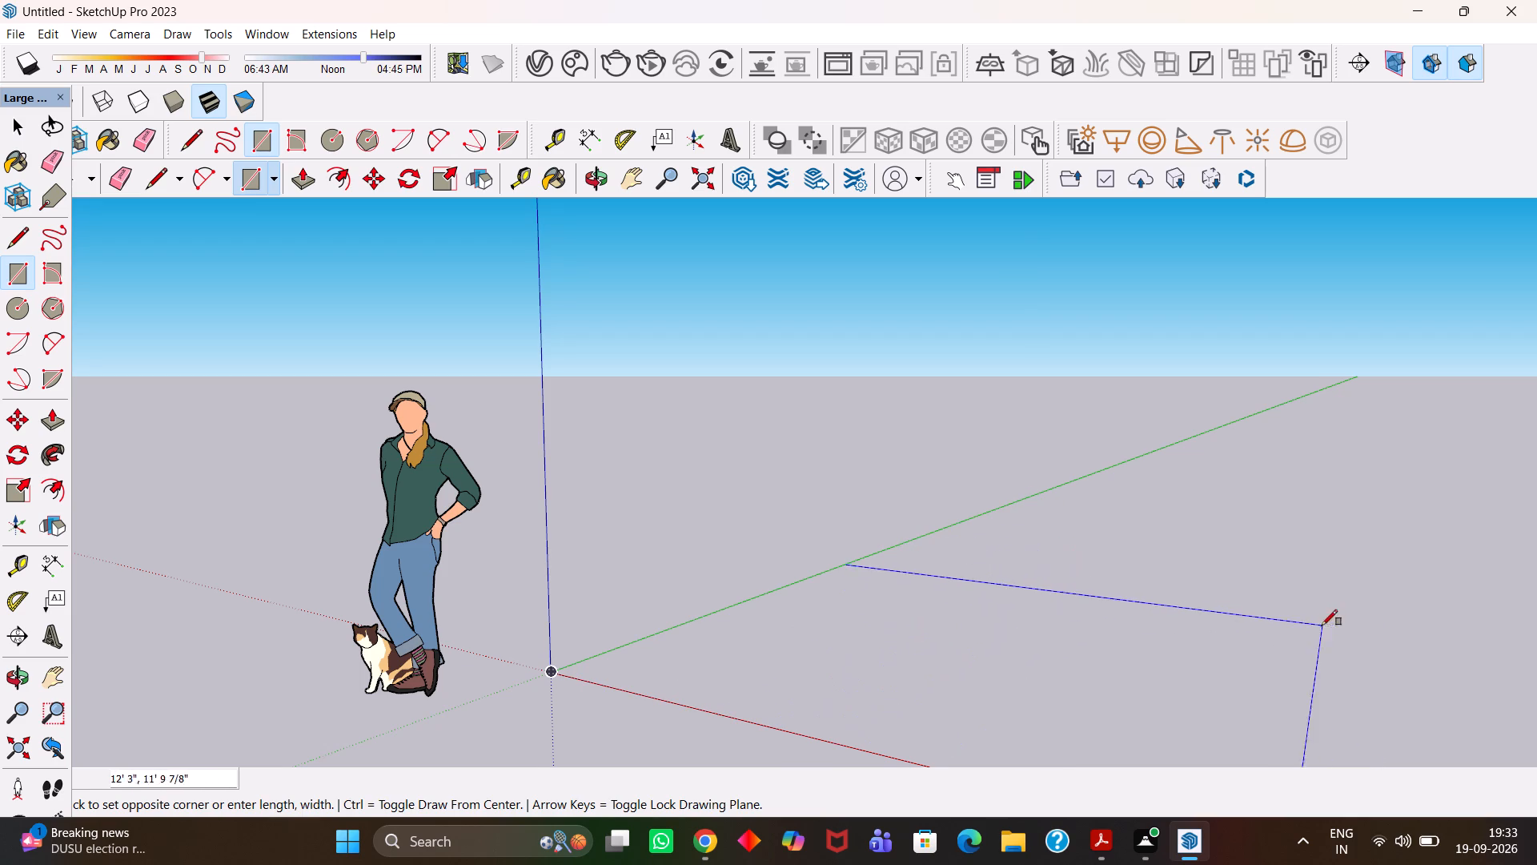
pyautogui.press('h')
pyautogui.scroll(-4, 1019, 644)
pyautogui.moveTo(1126, 570); pyautogui.dragTo(752, 642)
pyautogui.scroll(-11, 751, 642)
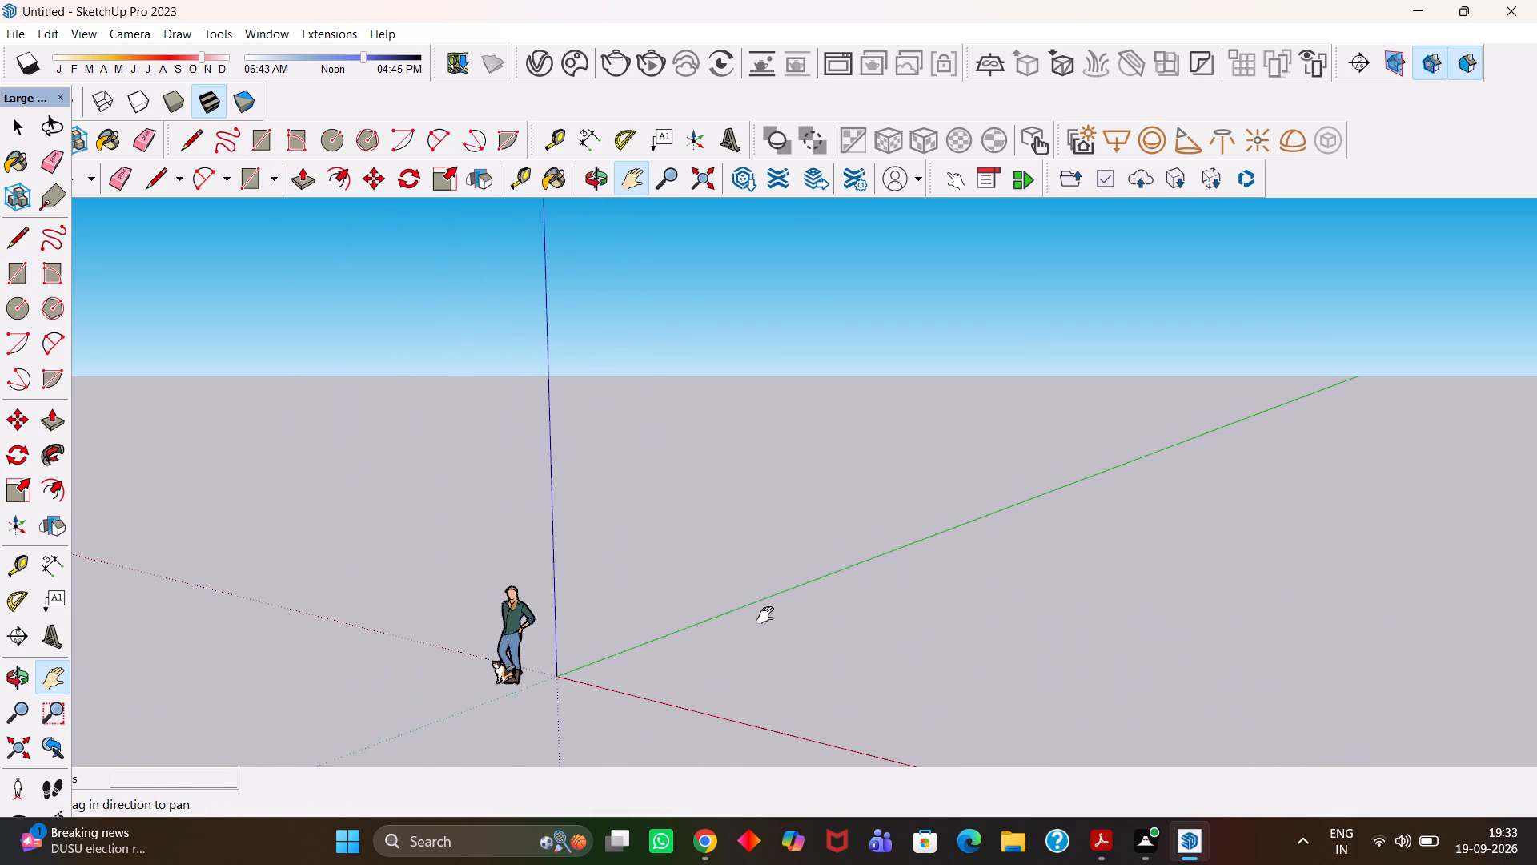
pyautogui.scroll(-5, 765, 615)
pyautogui.press('Escape')
pyautogui.scroll(-5, 1070, 607)
pyautogui.press('h')
pyautogui.moveTo(1092, 585); pyautogui.dragTo(533, 623)
pyautogui.scroll(-10, 533, 623)
pyautogui.press('Escape')
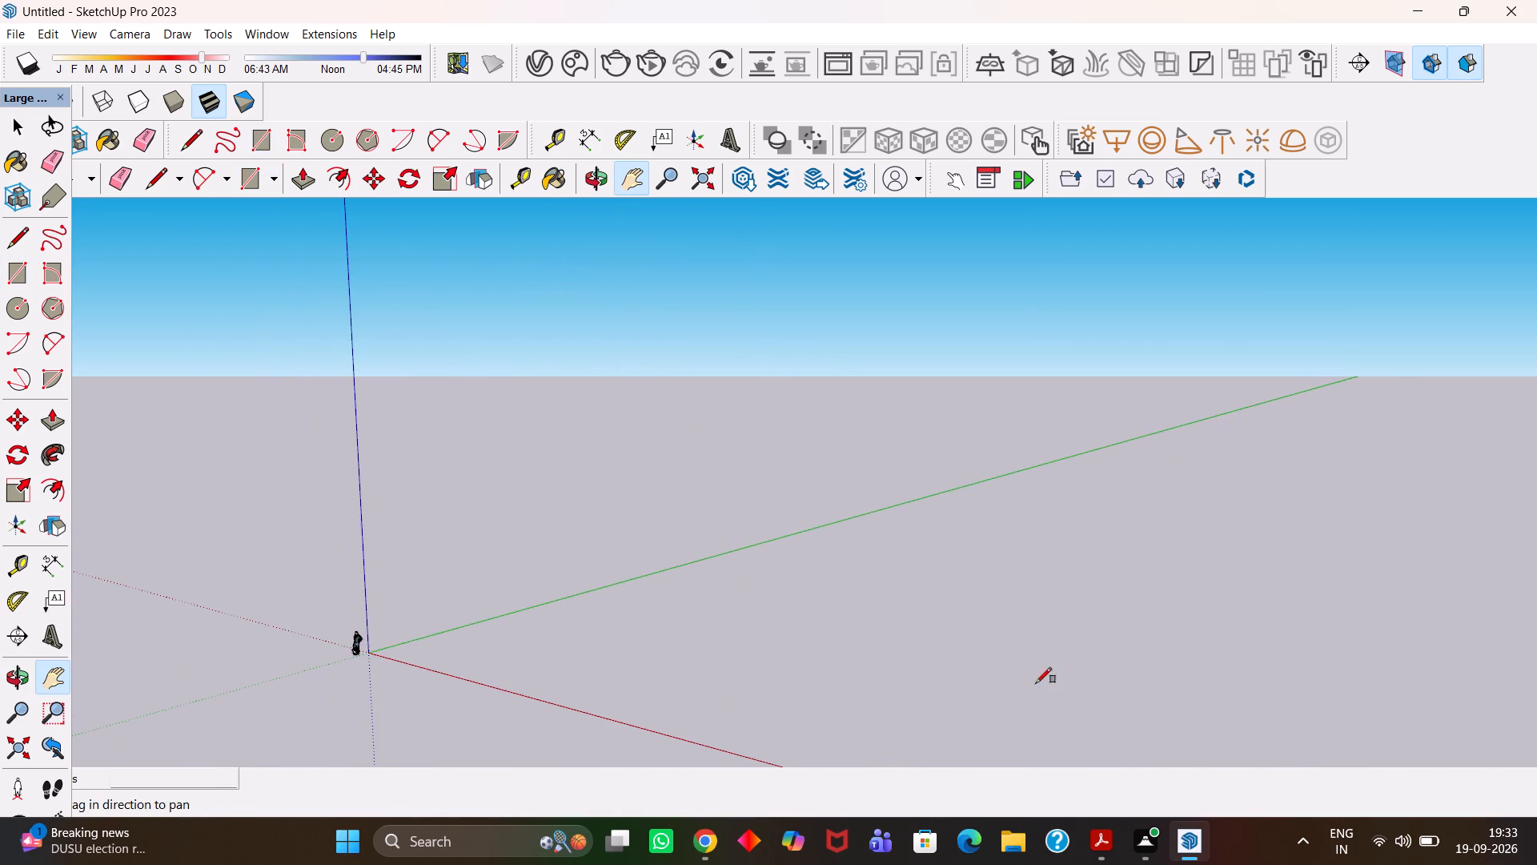
pyautogui.press('h')
pyautogui.scroll(-5, 1265, 630)
pyautogui.moveTo(1033, 592); pyautogui.dragTo(486, 630)
pyautogui.scroll(-10, 708, 573)
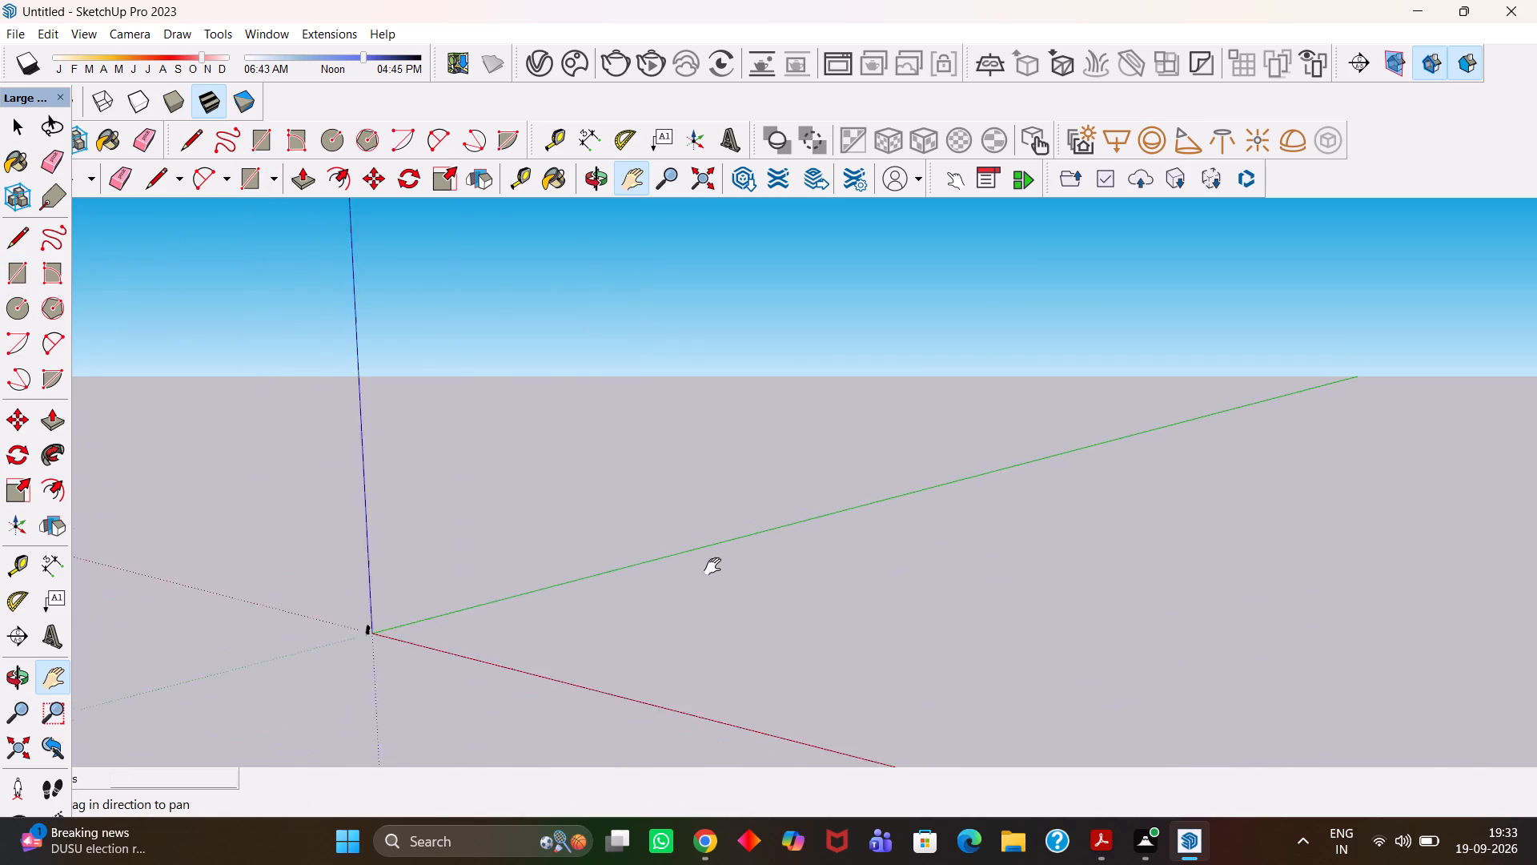
pyautogui.scroll(-6, 712, 566)
pyautogui.moveTo(851, 608); pyautogui.dragTo(606, 621)
pyautogui.press('Escape')
pyautogui.click(897, 610)
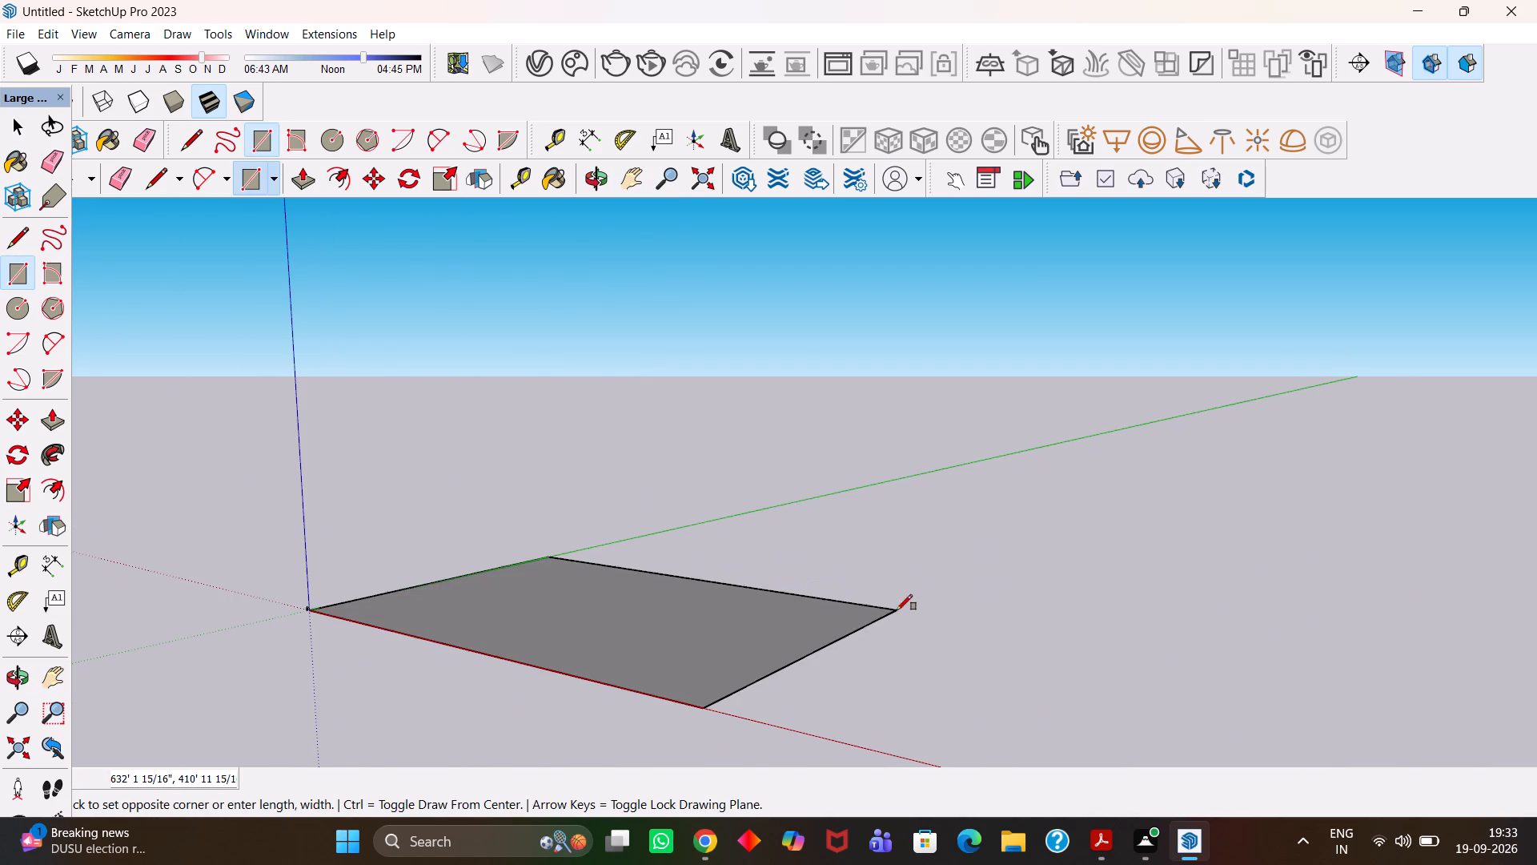
# Examine the rectangle's corner at the origin, beside the standing scale figure.
pyautogui.press('h')
pyautogui.scroll(19, 470, 677)
pyautogui.moveTo(195, 597); pyautogui.dragTo(648, 592)
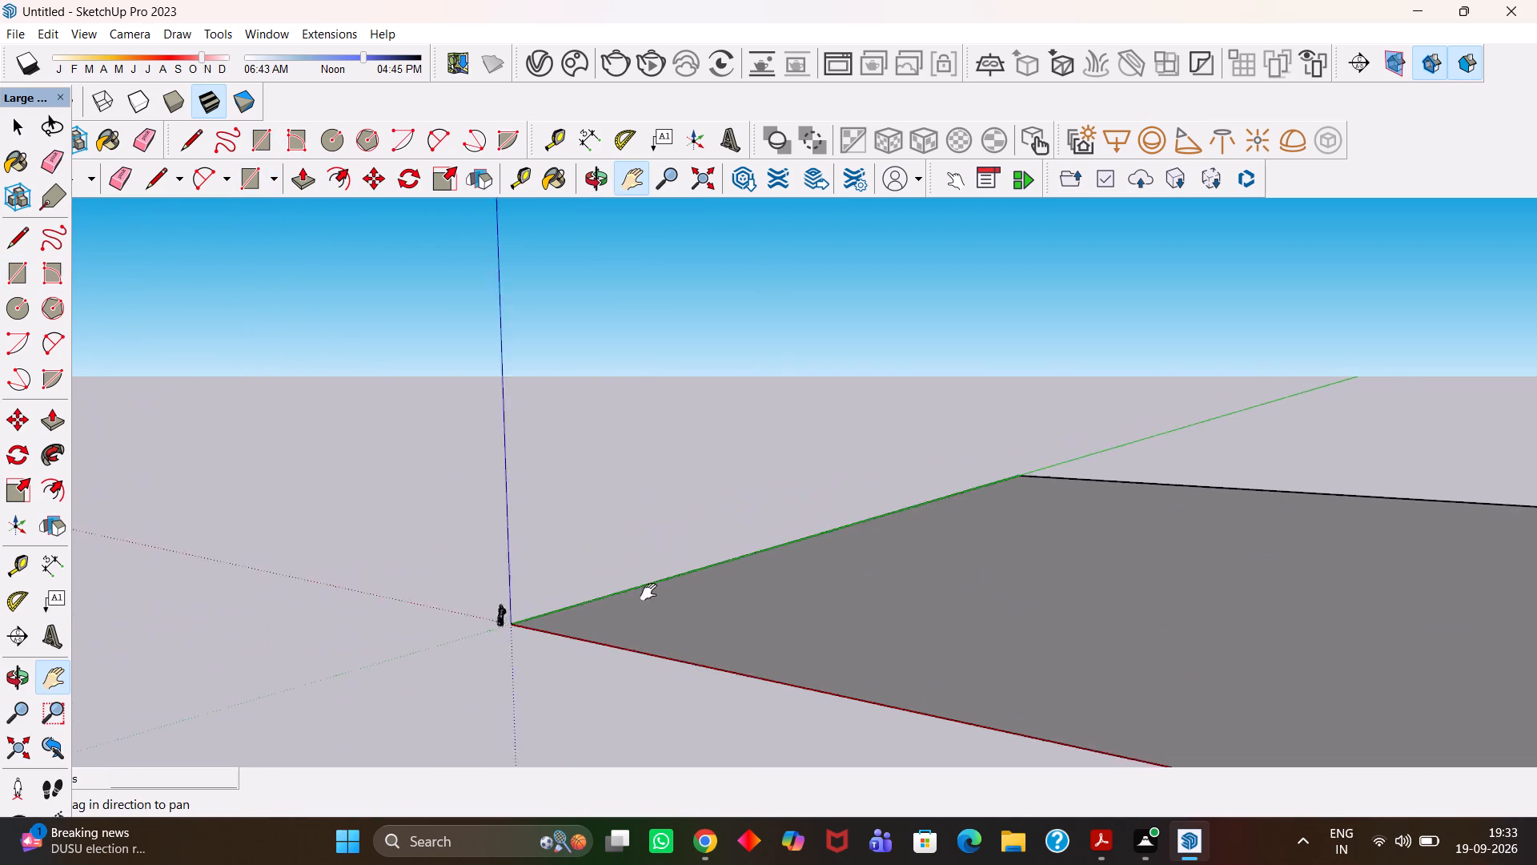
pyautogui.moveTo(648, 592); pyautogui.dragTo(843, 577)
pyautogui.scroll(13, 756, 601)
pyautogui.scroll(5, 825, 625)
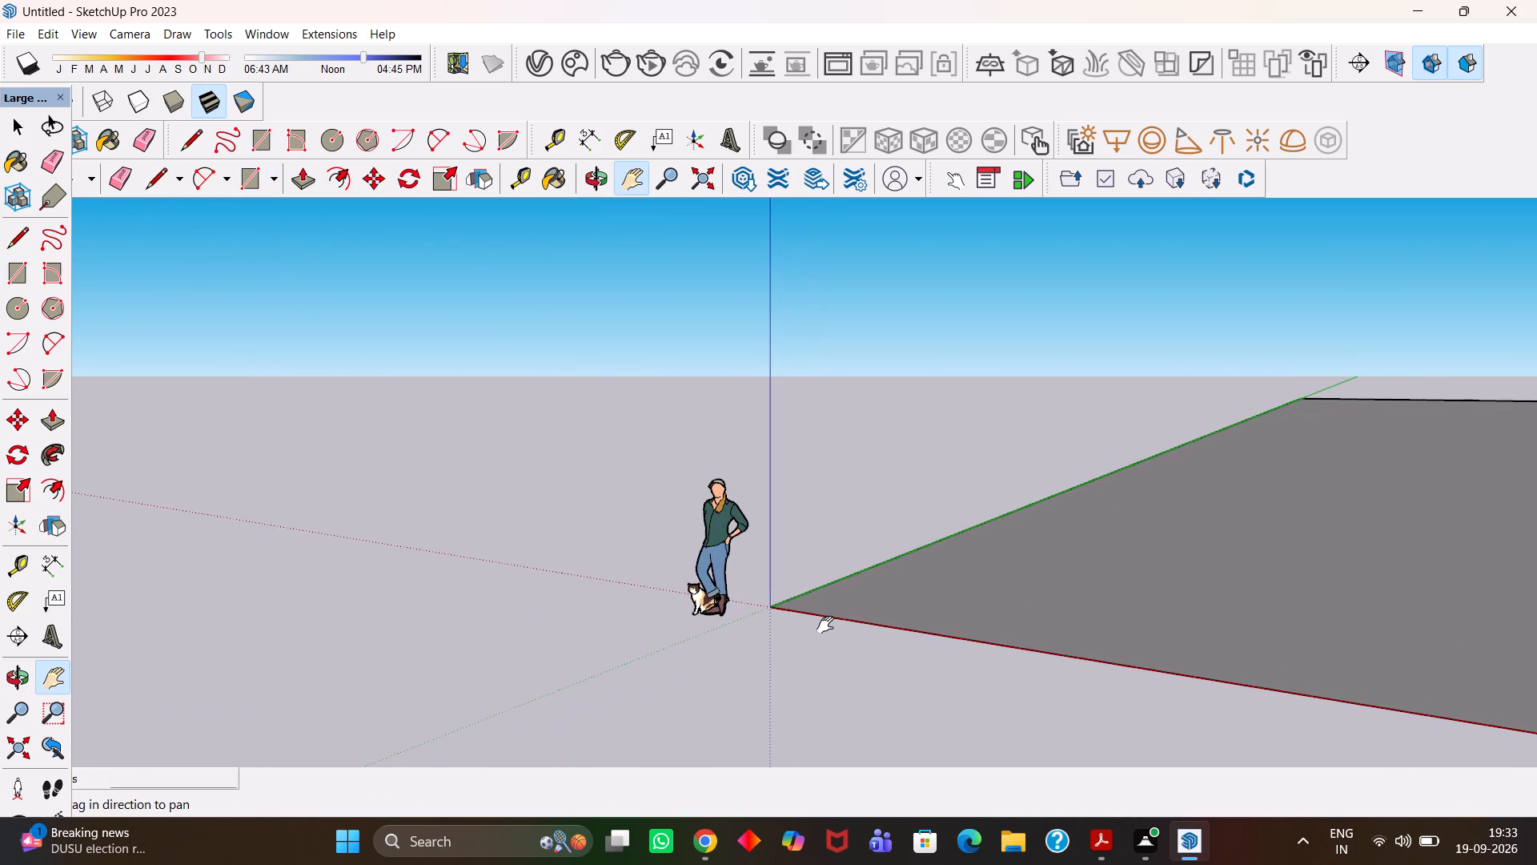
pyautogui.scroll(4, 824, 622)
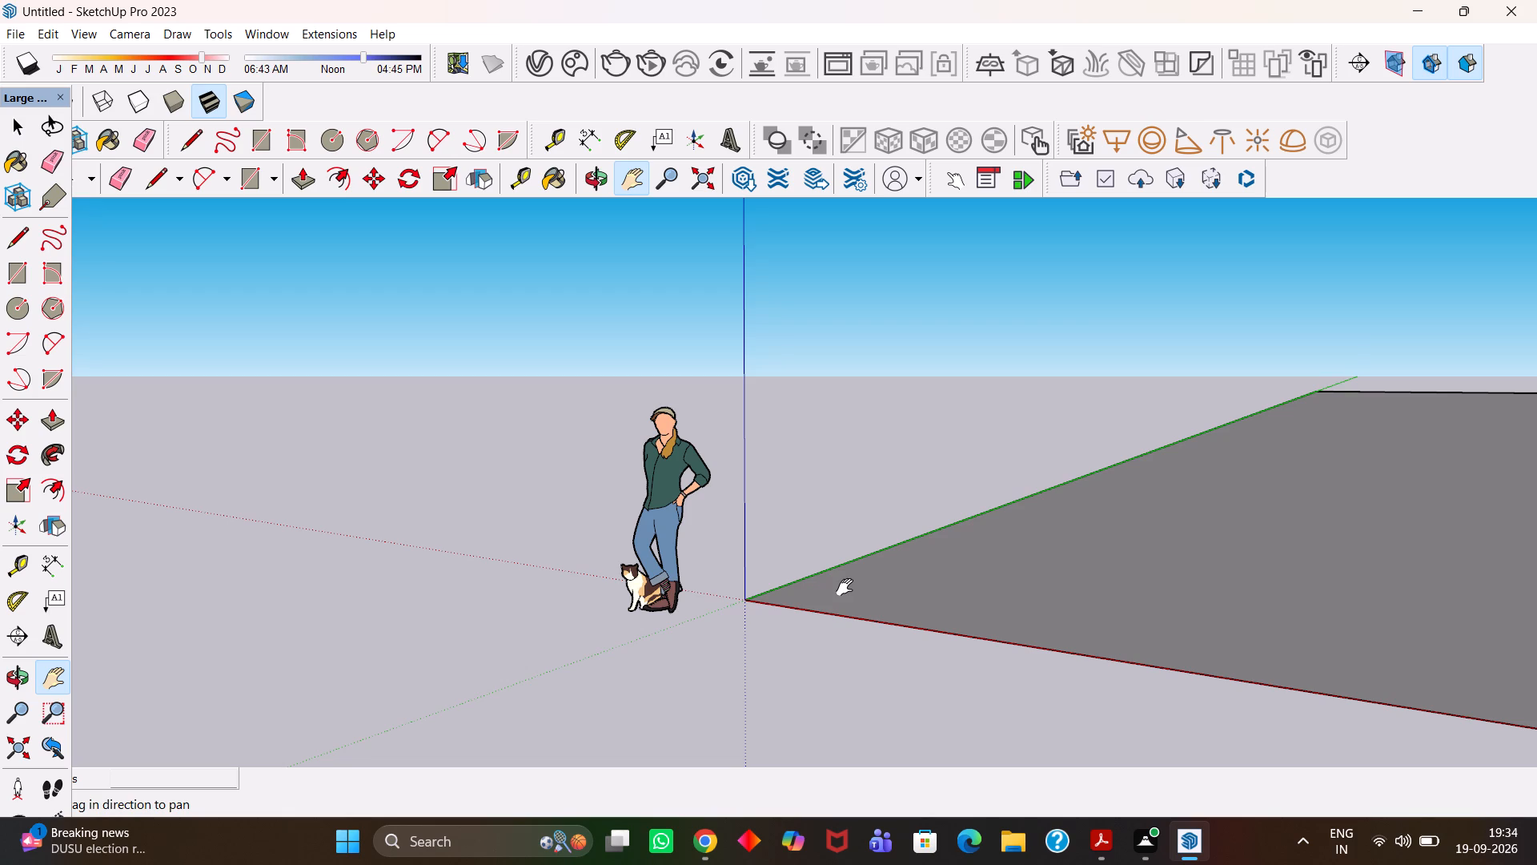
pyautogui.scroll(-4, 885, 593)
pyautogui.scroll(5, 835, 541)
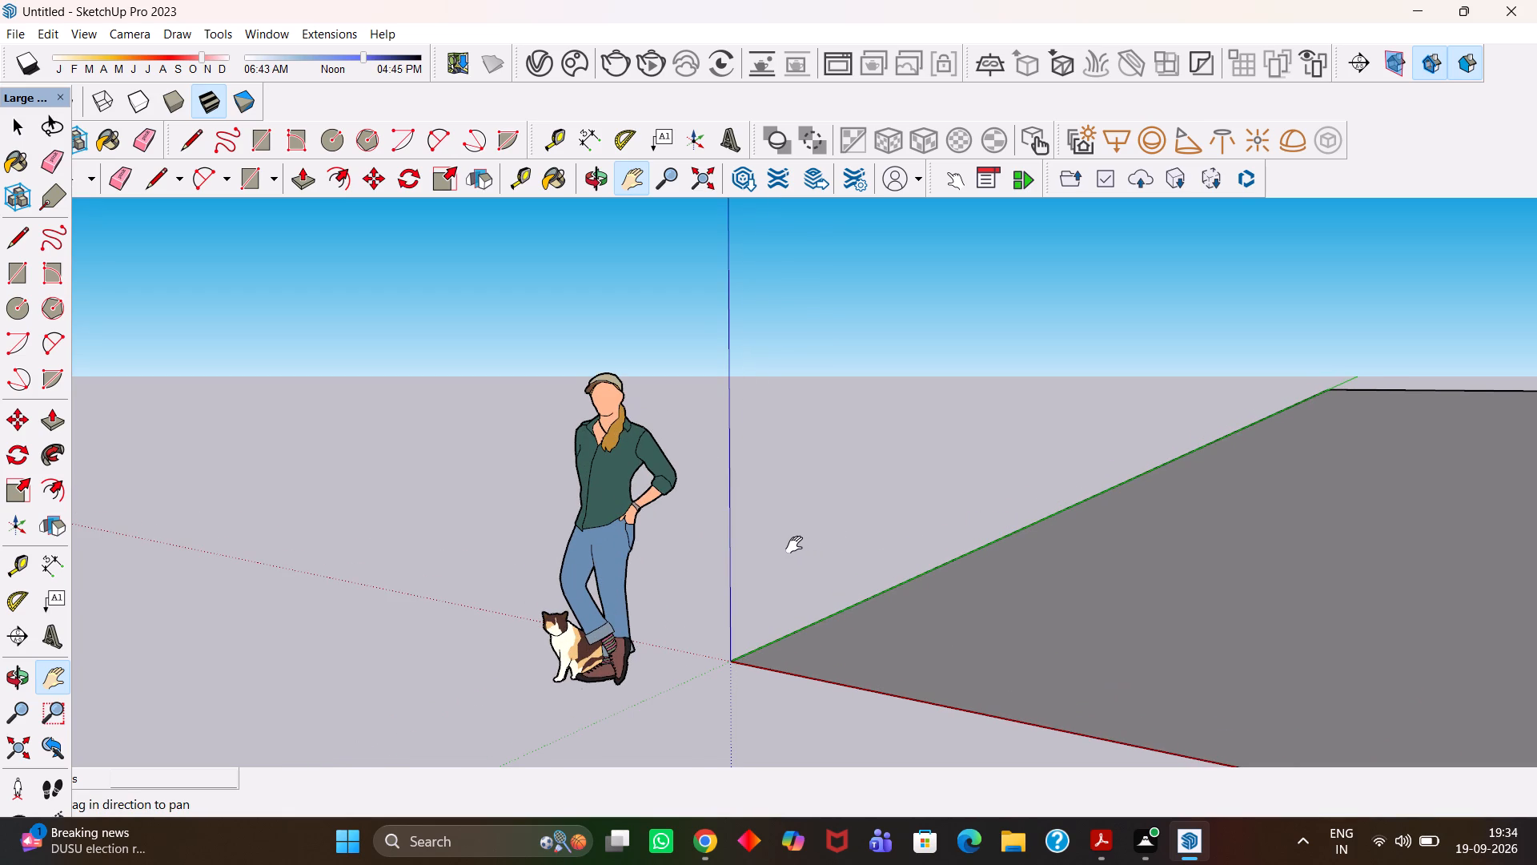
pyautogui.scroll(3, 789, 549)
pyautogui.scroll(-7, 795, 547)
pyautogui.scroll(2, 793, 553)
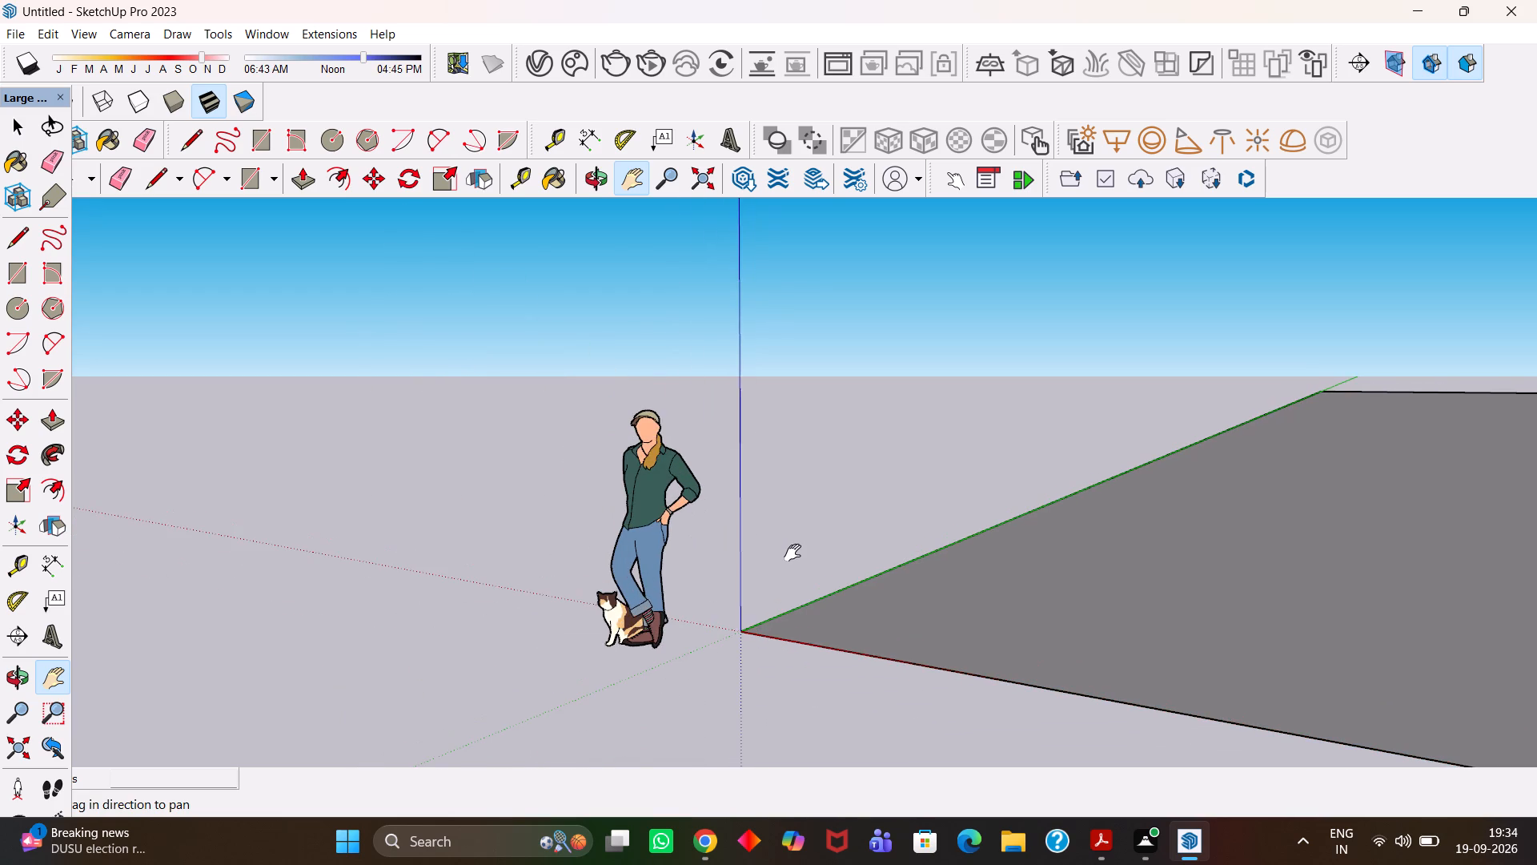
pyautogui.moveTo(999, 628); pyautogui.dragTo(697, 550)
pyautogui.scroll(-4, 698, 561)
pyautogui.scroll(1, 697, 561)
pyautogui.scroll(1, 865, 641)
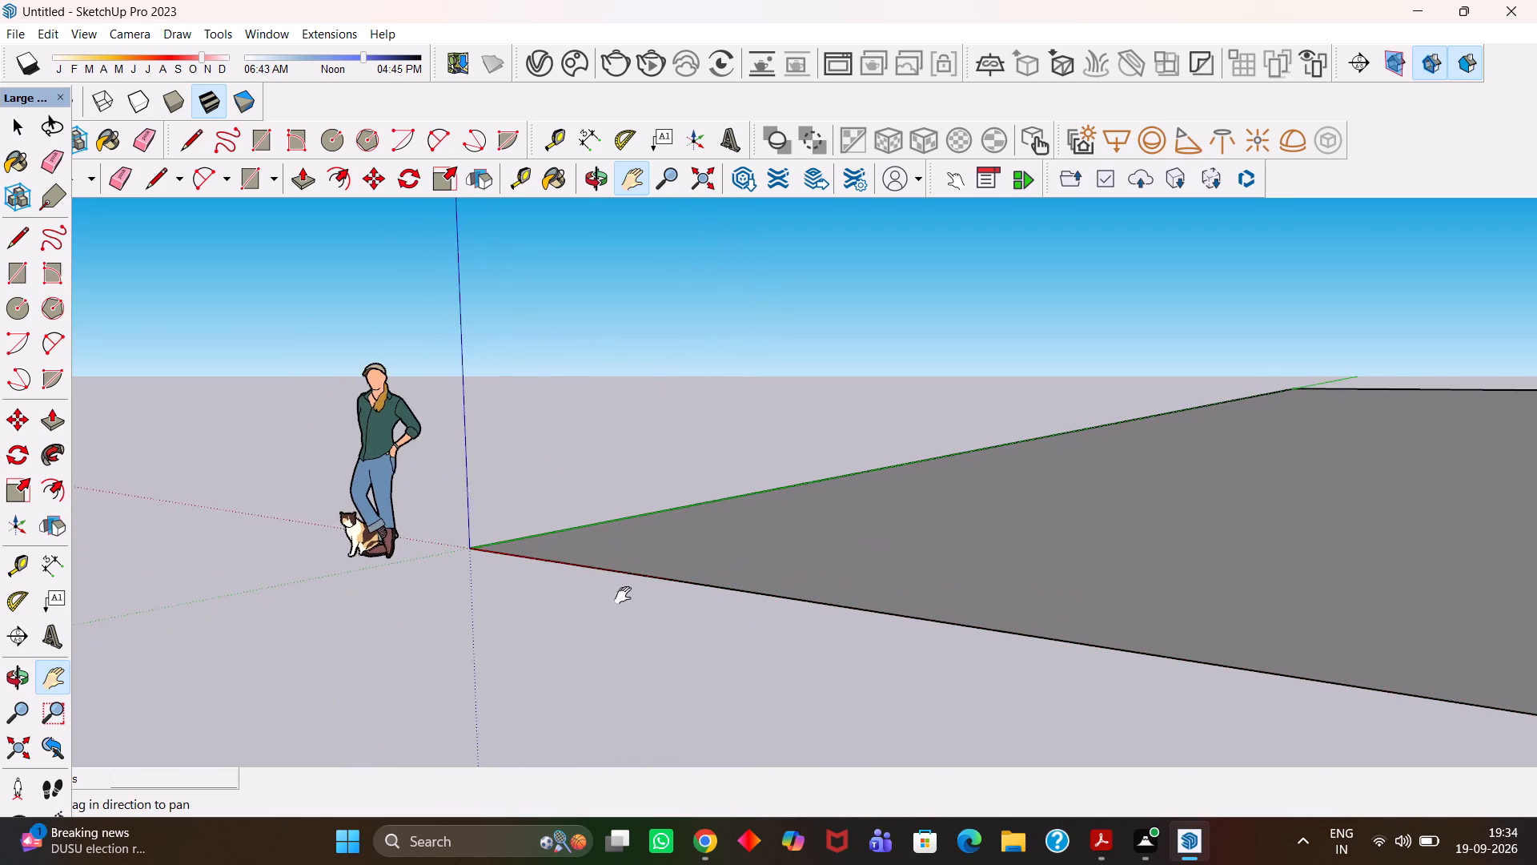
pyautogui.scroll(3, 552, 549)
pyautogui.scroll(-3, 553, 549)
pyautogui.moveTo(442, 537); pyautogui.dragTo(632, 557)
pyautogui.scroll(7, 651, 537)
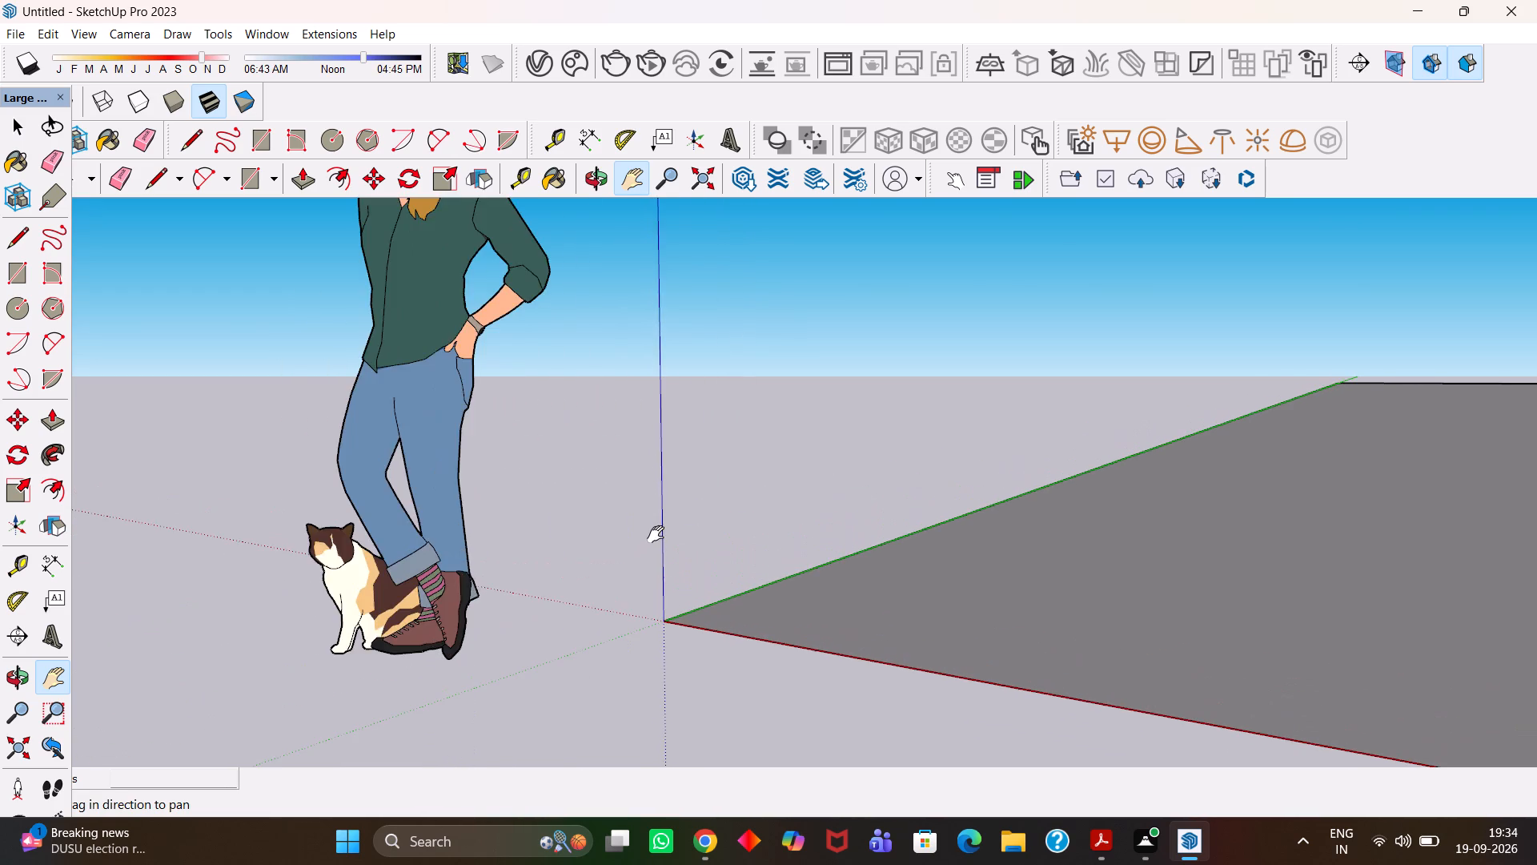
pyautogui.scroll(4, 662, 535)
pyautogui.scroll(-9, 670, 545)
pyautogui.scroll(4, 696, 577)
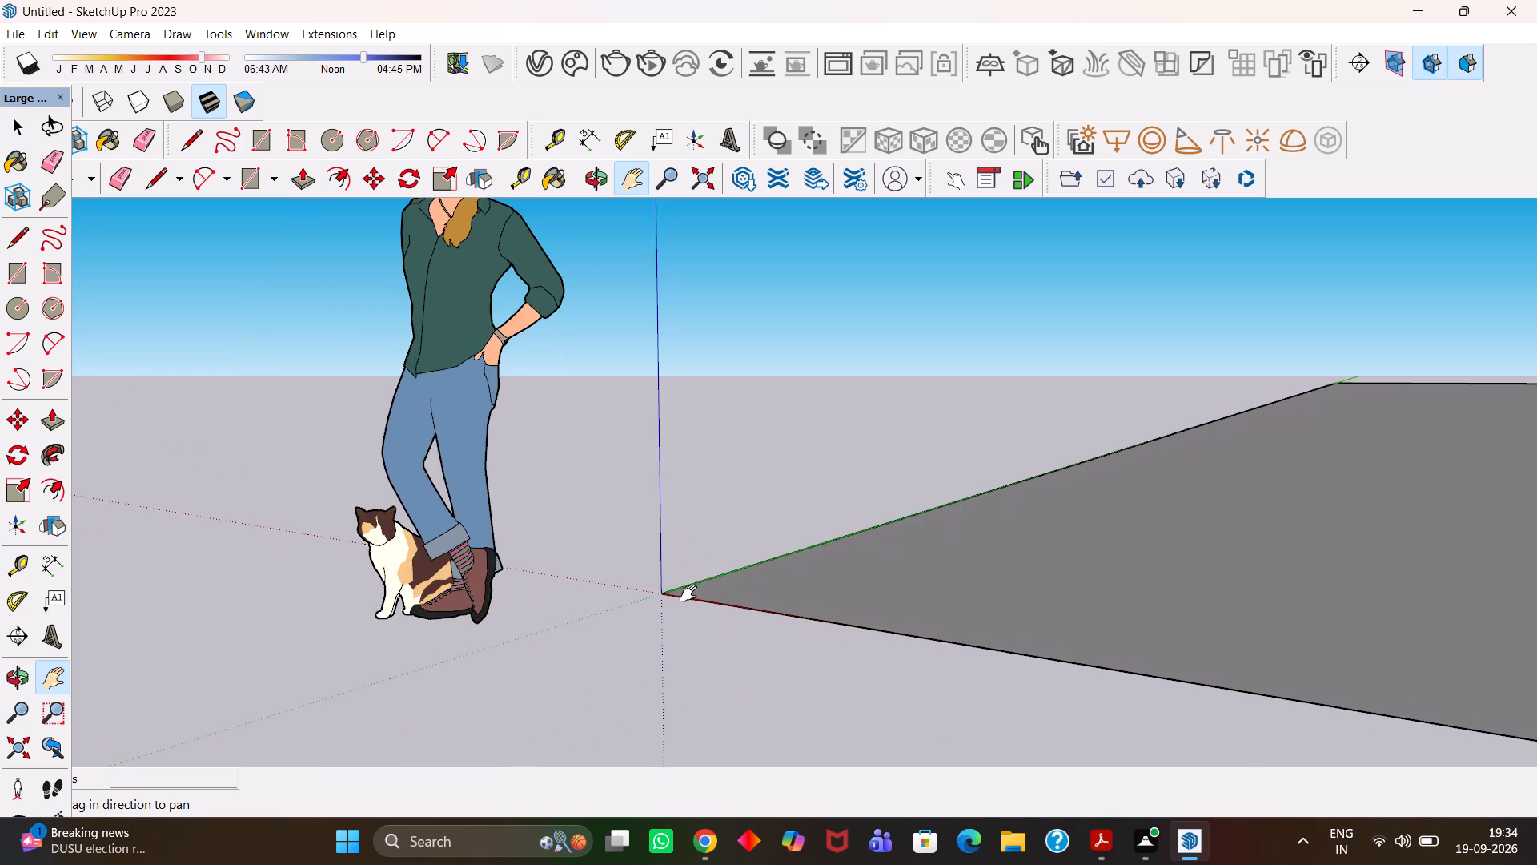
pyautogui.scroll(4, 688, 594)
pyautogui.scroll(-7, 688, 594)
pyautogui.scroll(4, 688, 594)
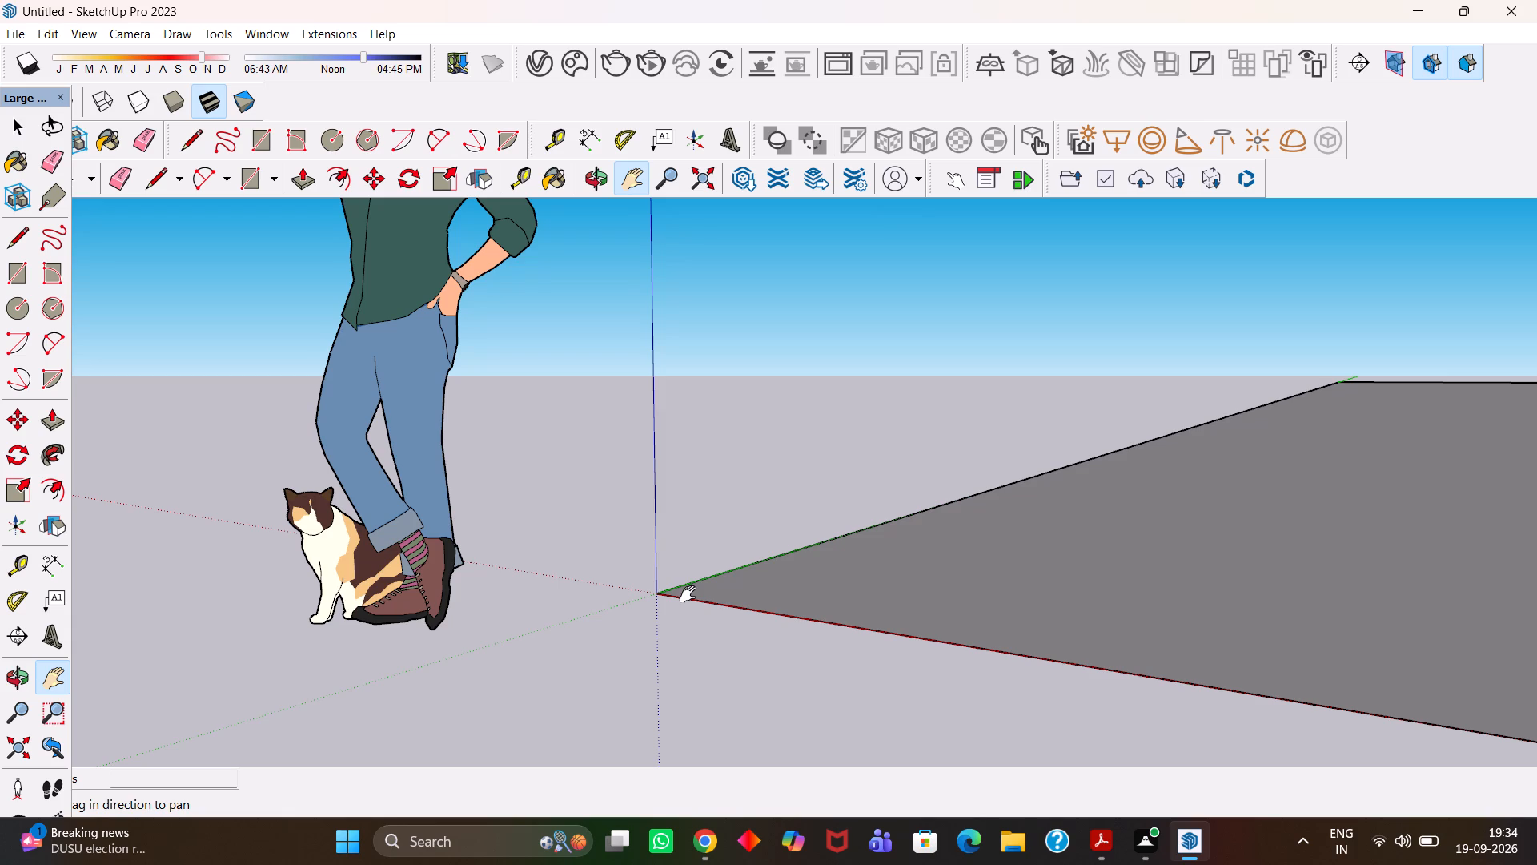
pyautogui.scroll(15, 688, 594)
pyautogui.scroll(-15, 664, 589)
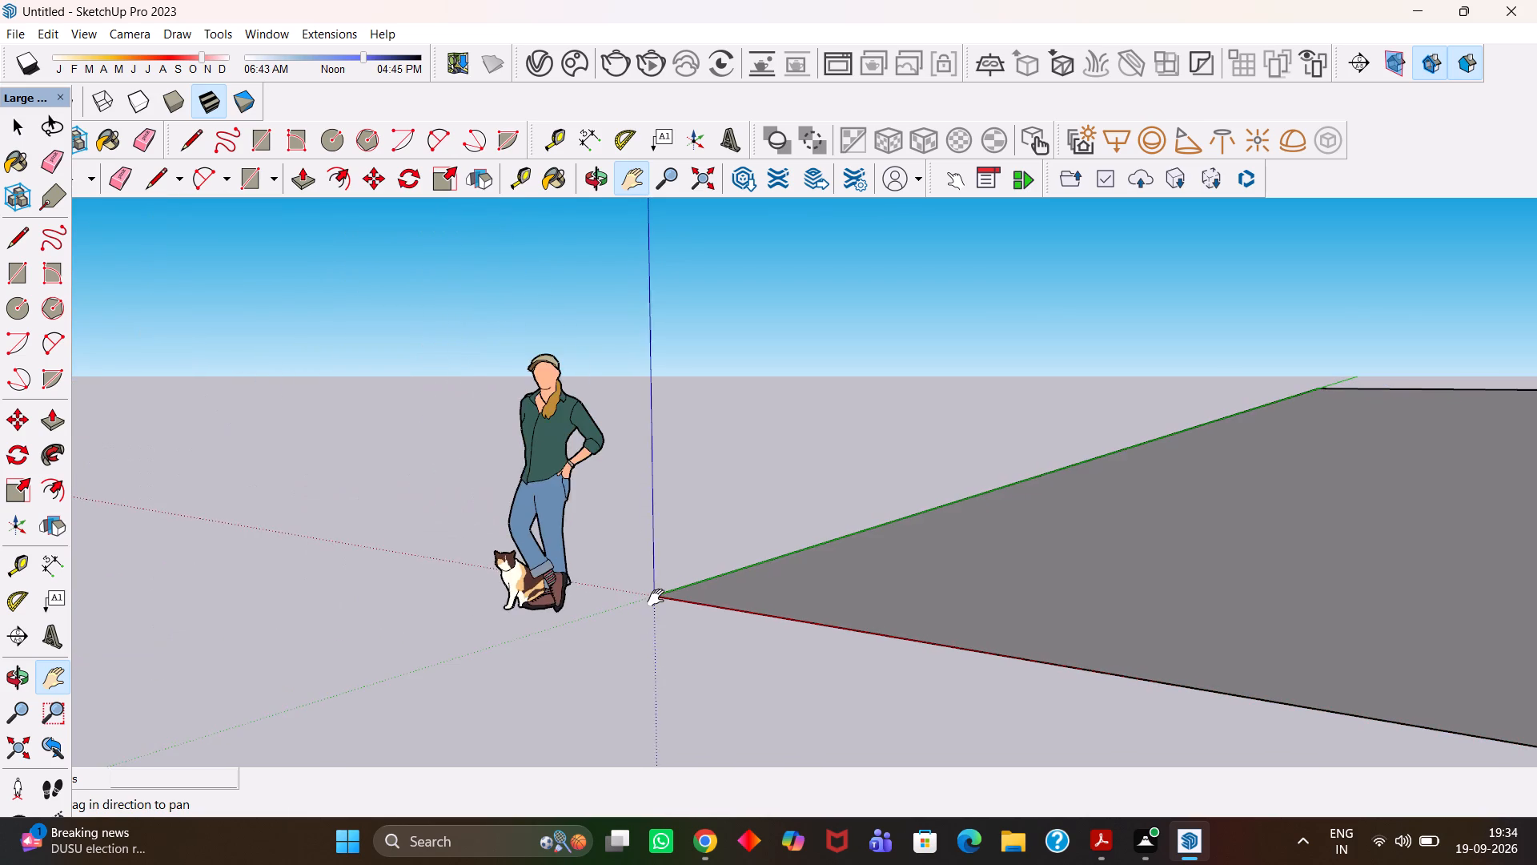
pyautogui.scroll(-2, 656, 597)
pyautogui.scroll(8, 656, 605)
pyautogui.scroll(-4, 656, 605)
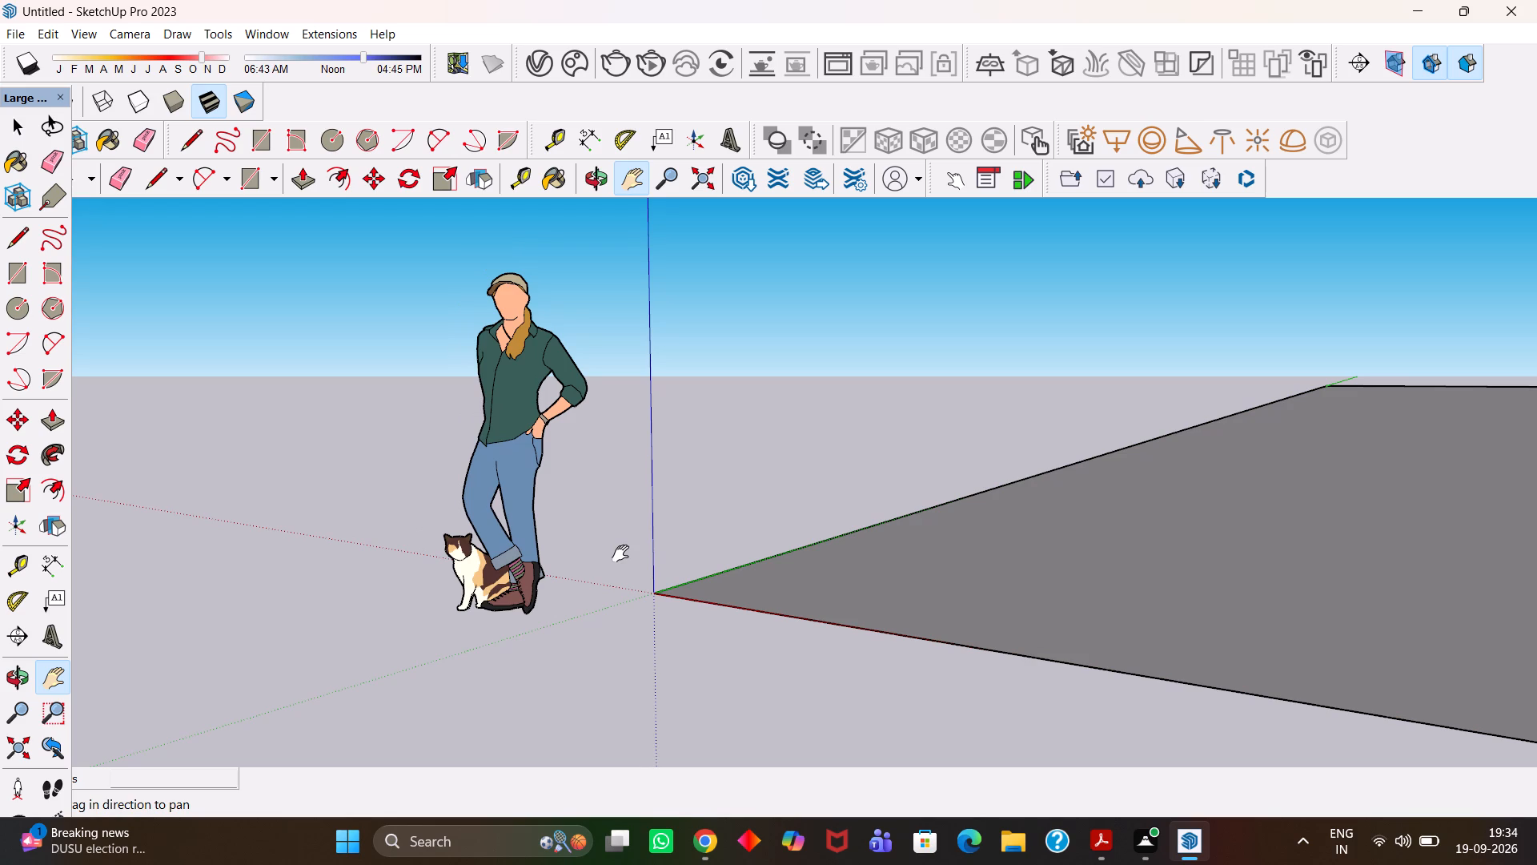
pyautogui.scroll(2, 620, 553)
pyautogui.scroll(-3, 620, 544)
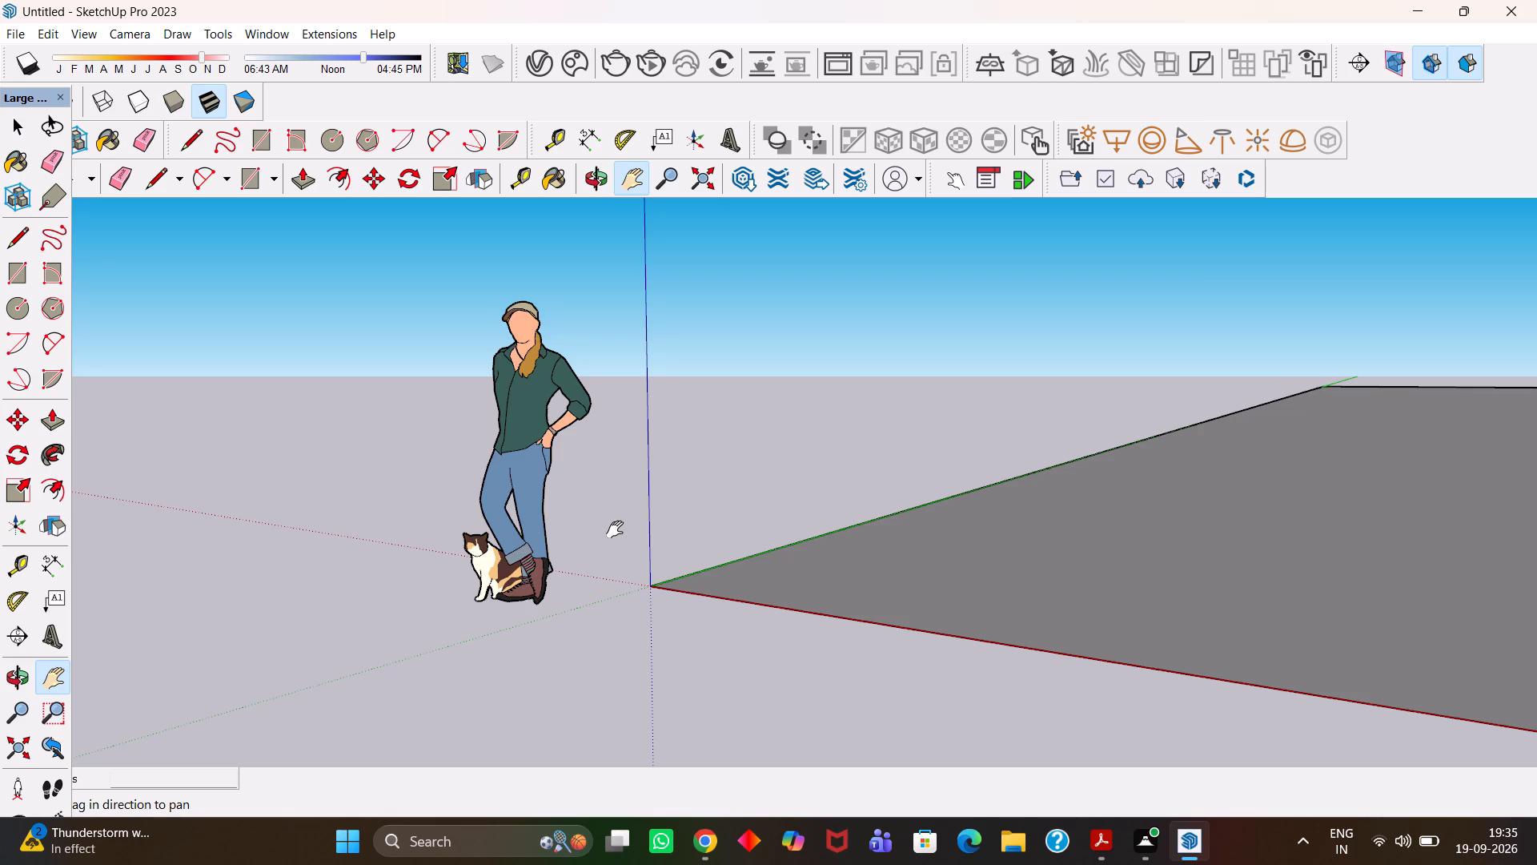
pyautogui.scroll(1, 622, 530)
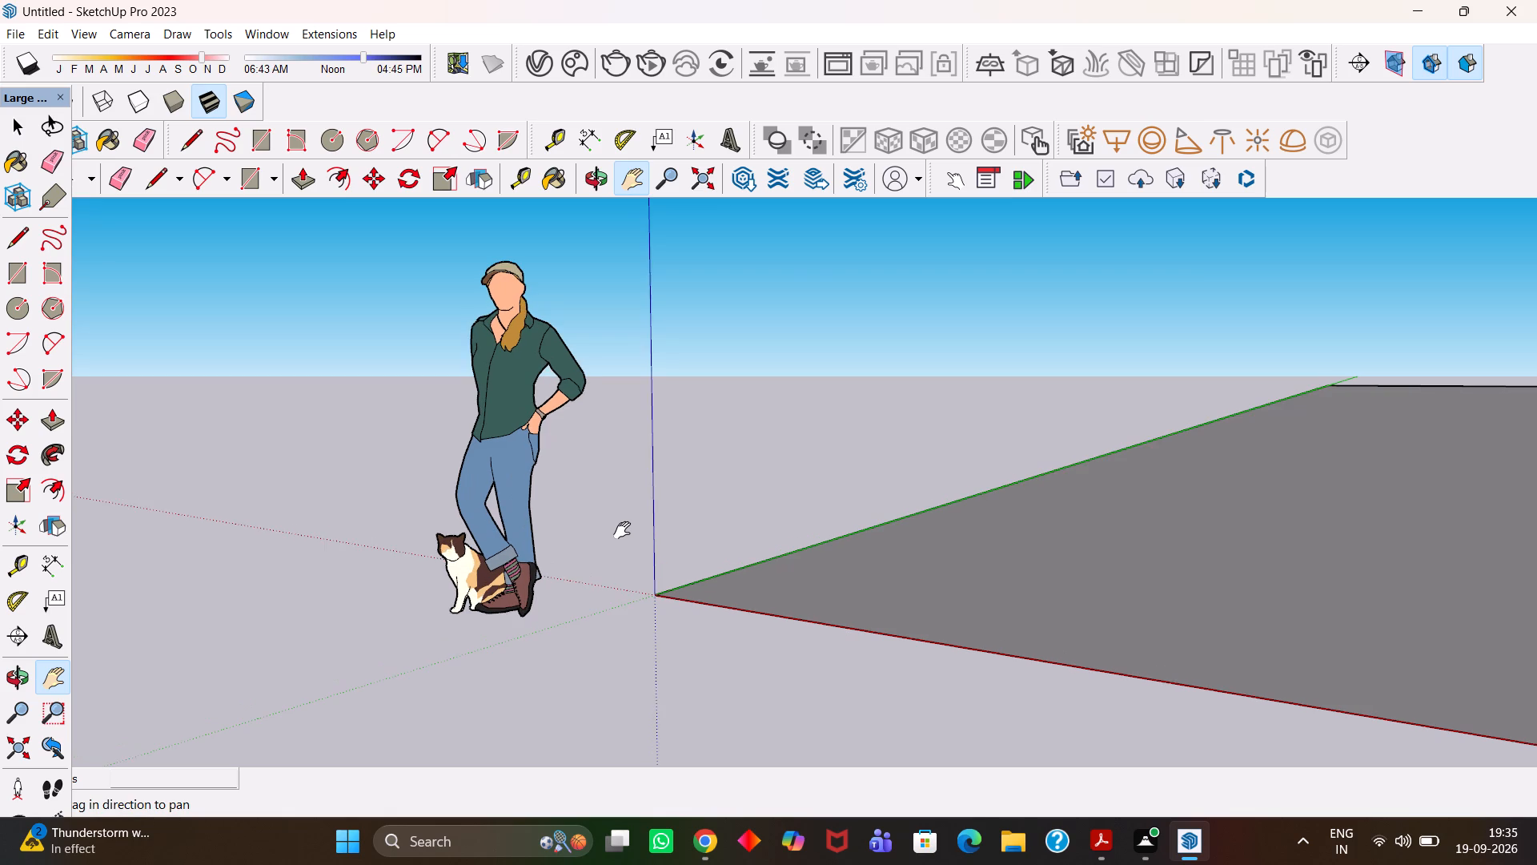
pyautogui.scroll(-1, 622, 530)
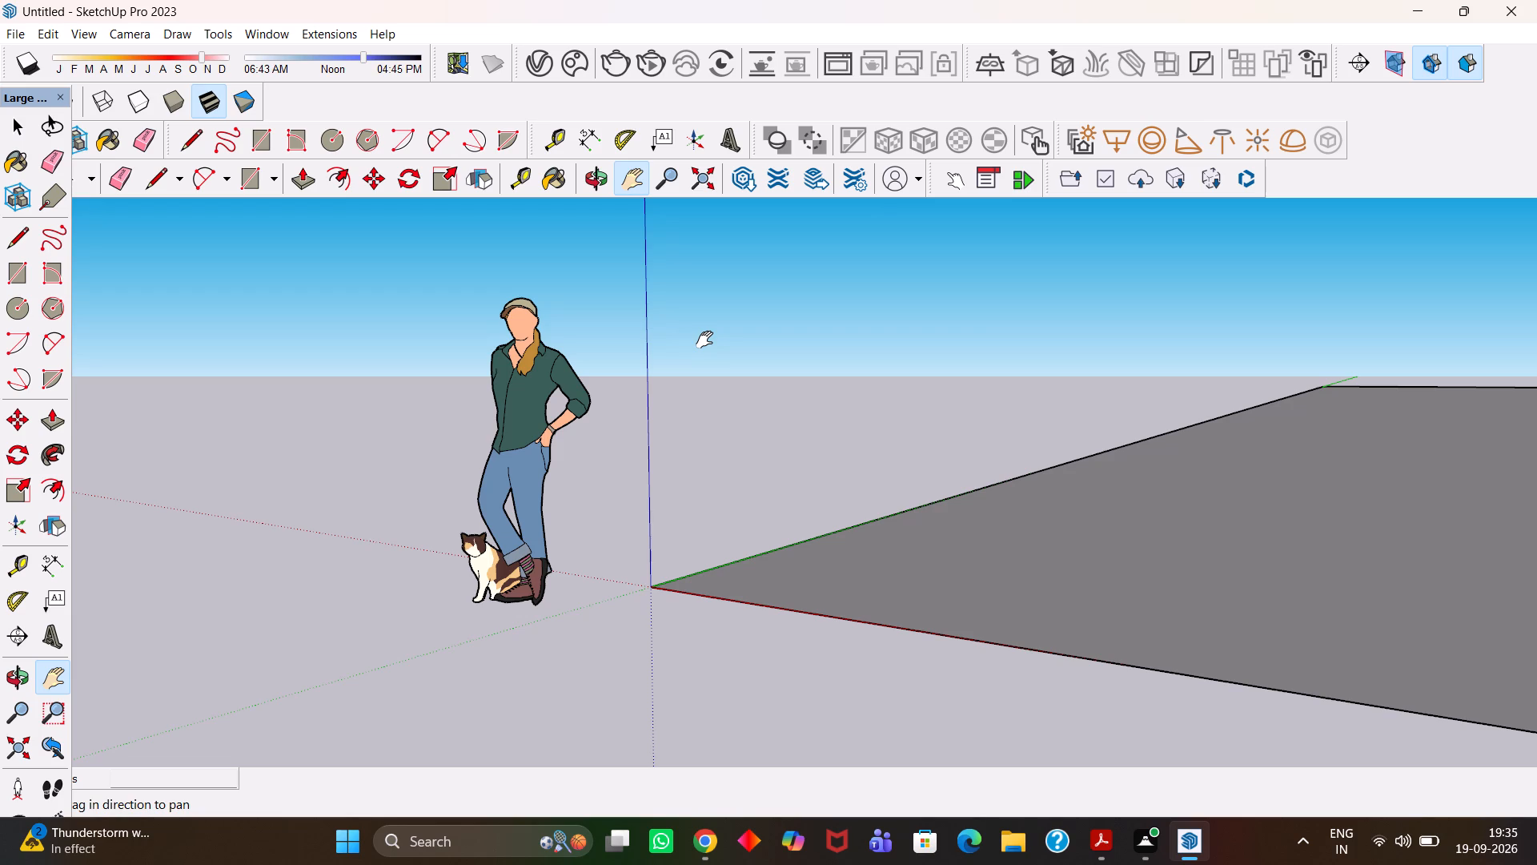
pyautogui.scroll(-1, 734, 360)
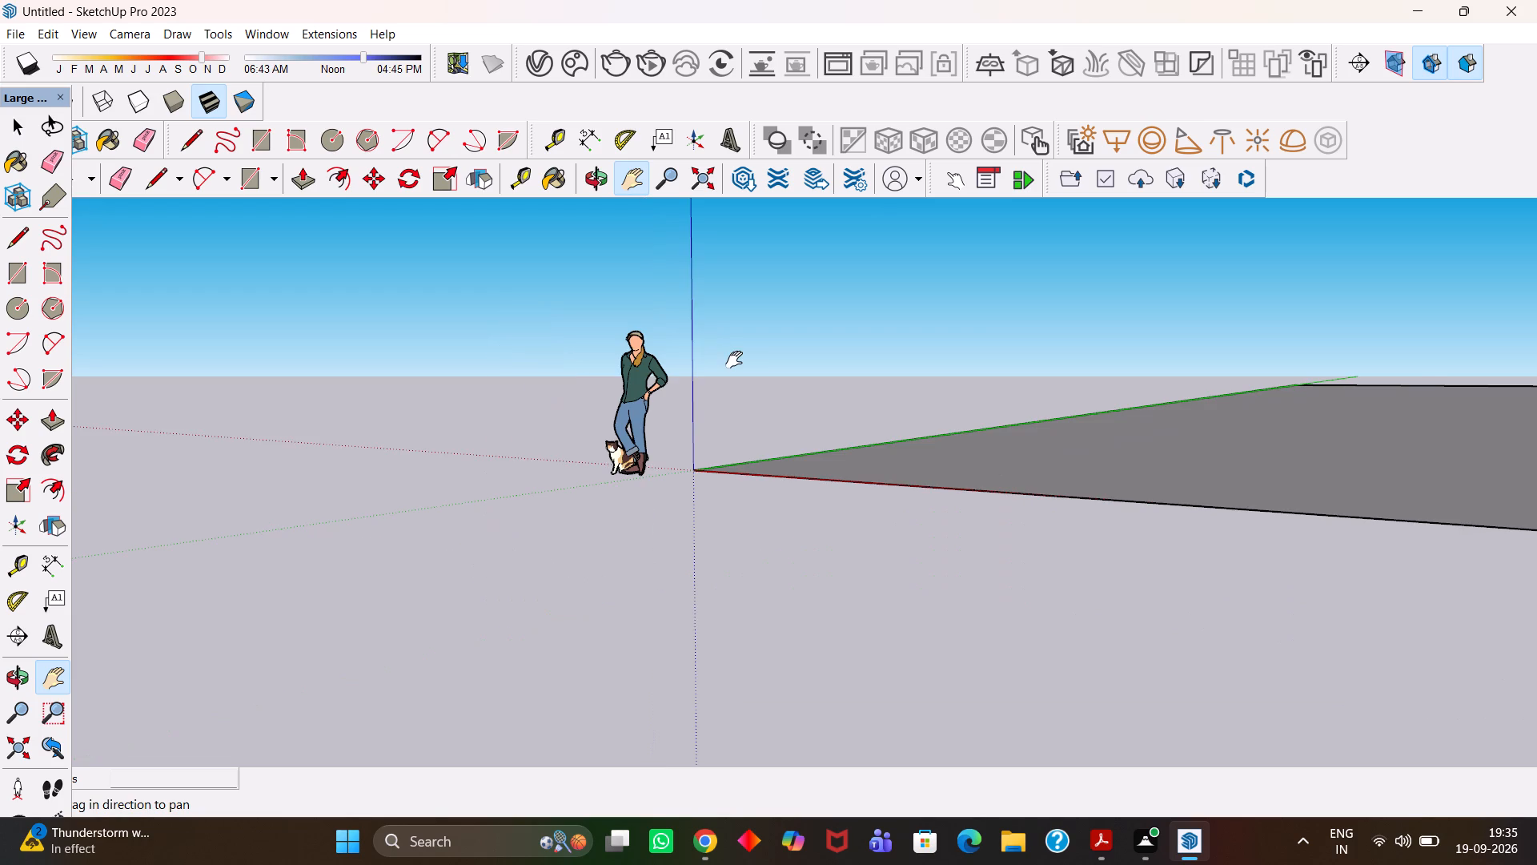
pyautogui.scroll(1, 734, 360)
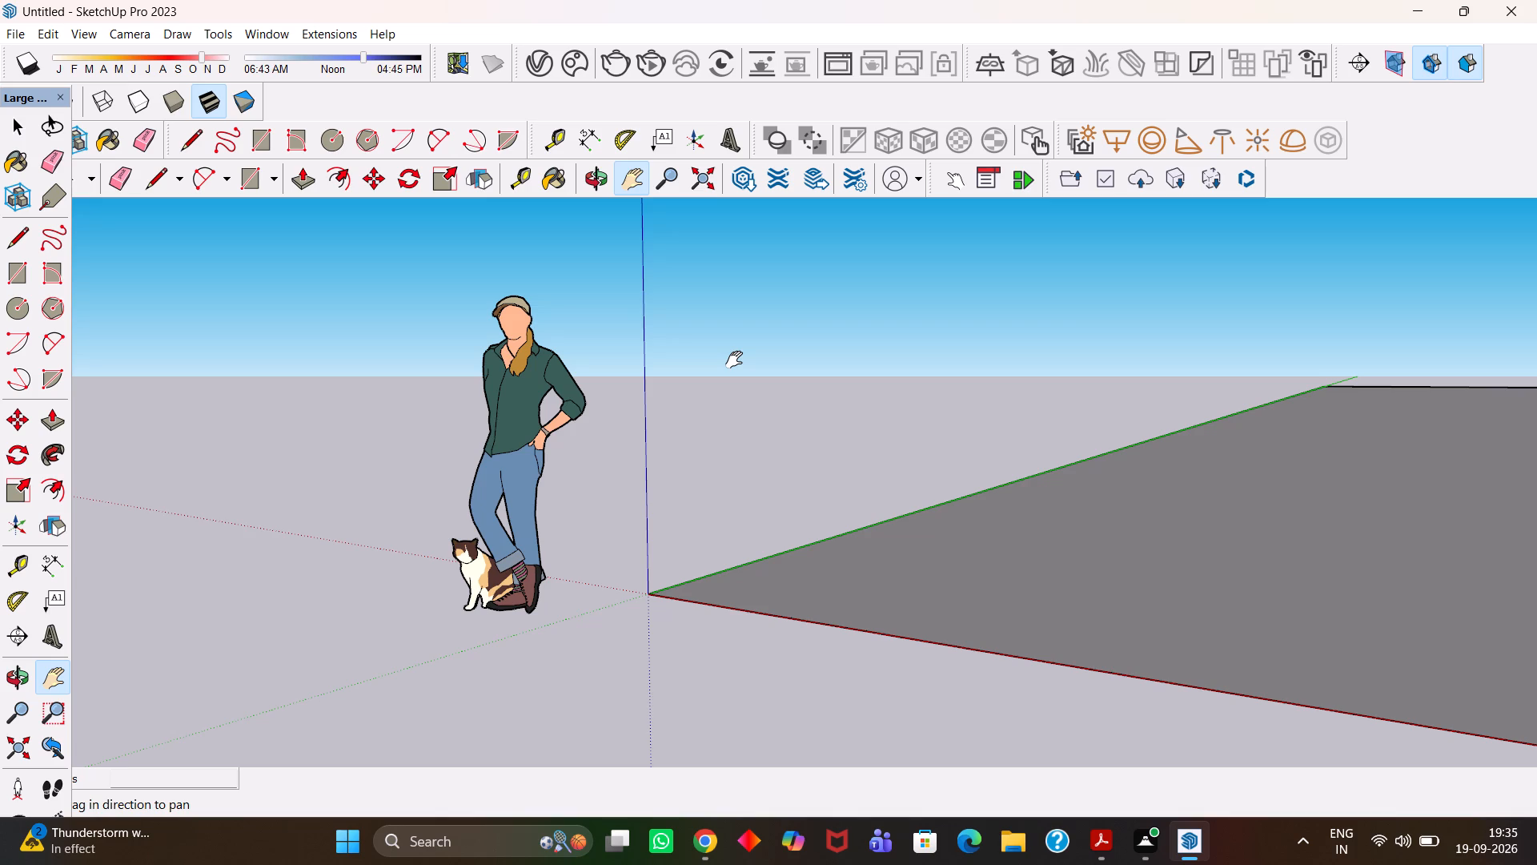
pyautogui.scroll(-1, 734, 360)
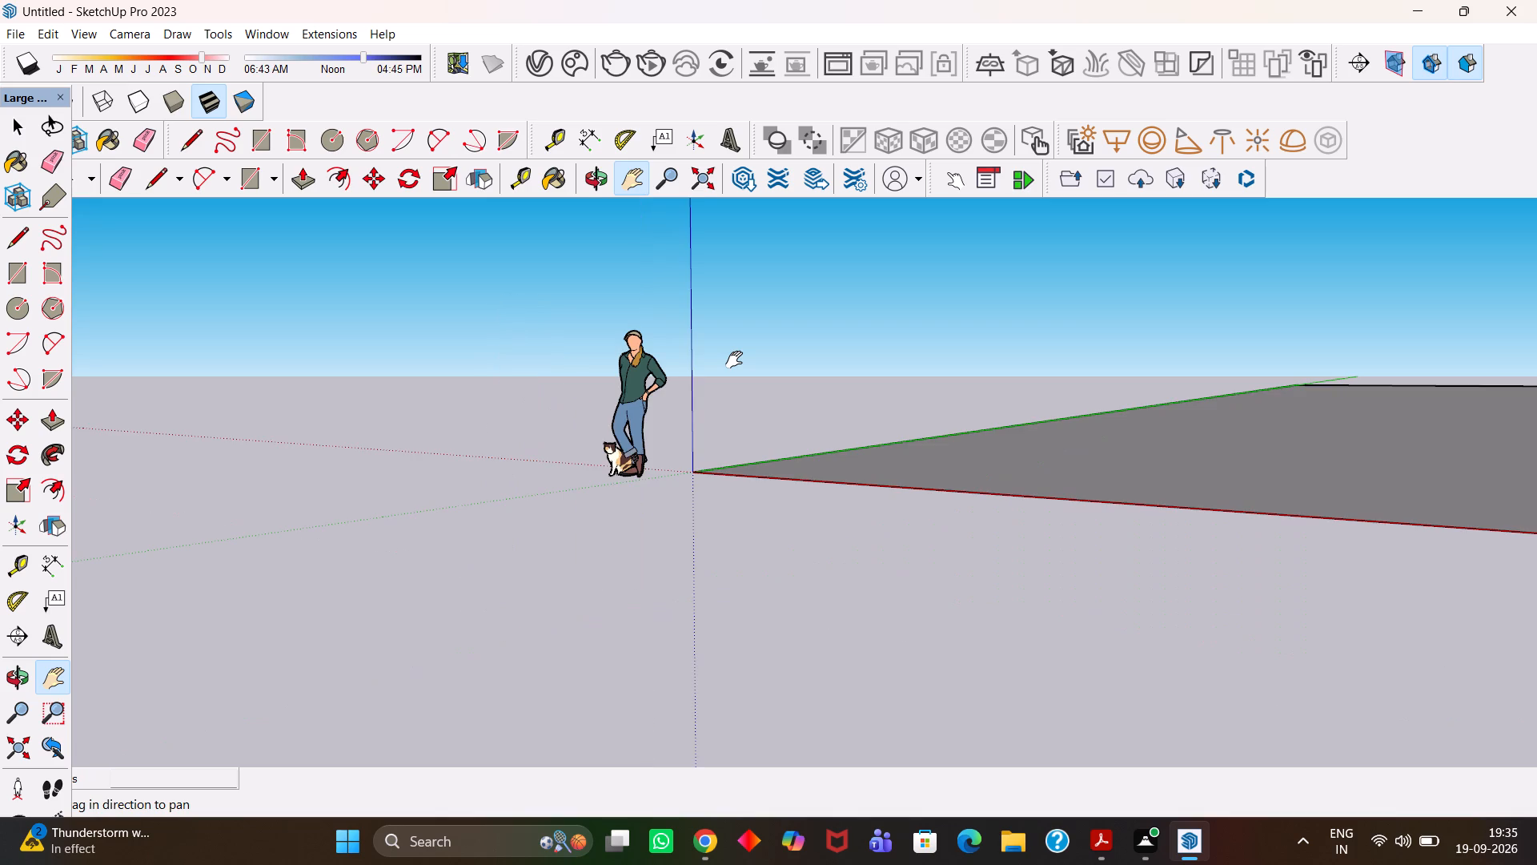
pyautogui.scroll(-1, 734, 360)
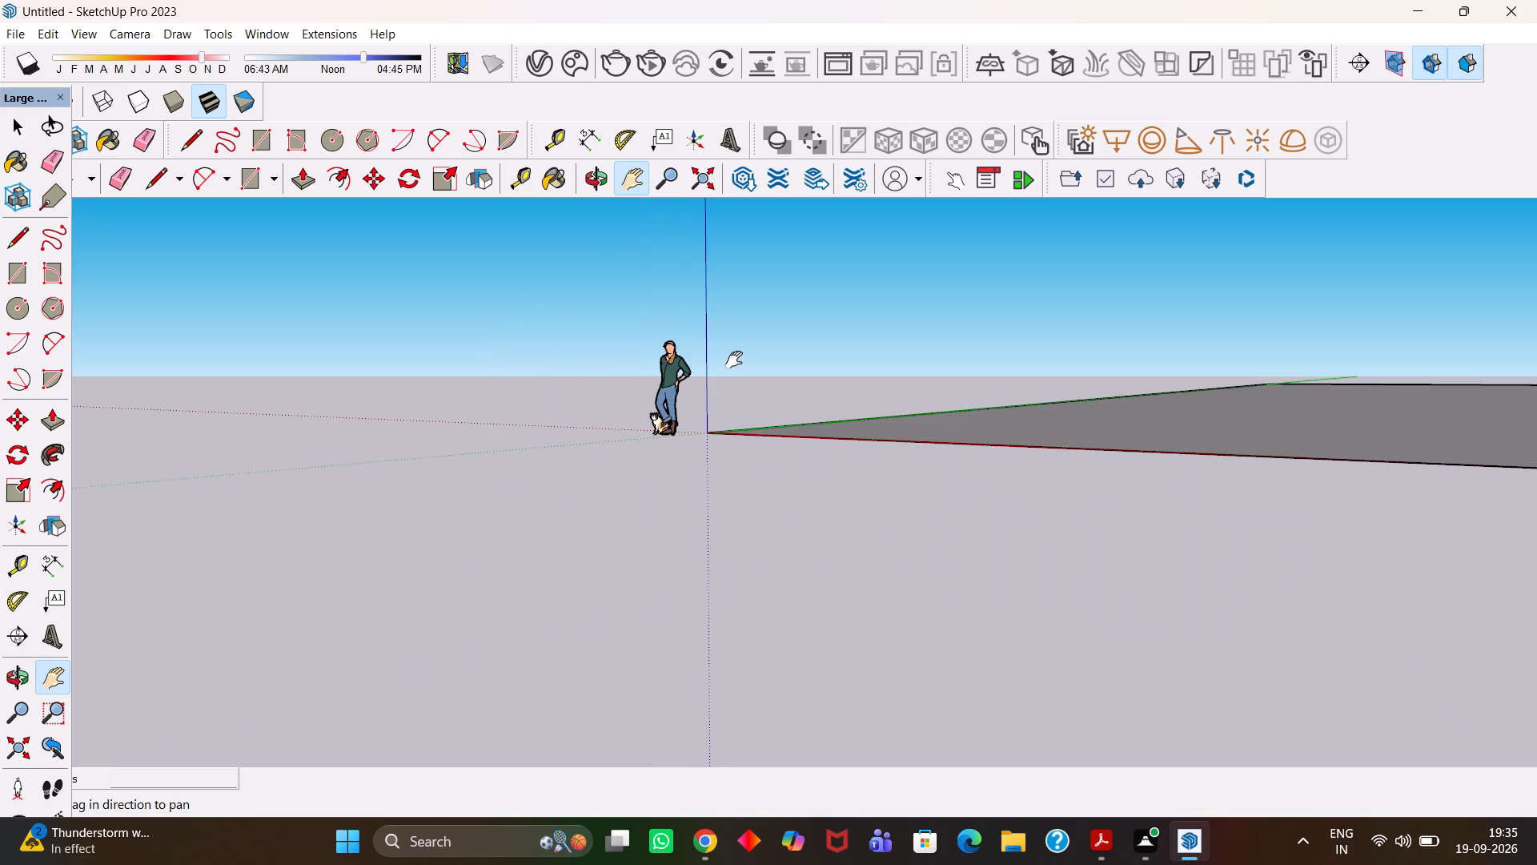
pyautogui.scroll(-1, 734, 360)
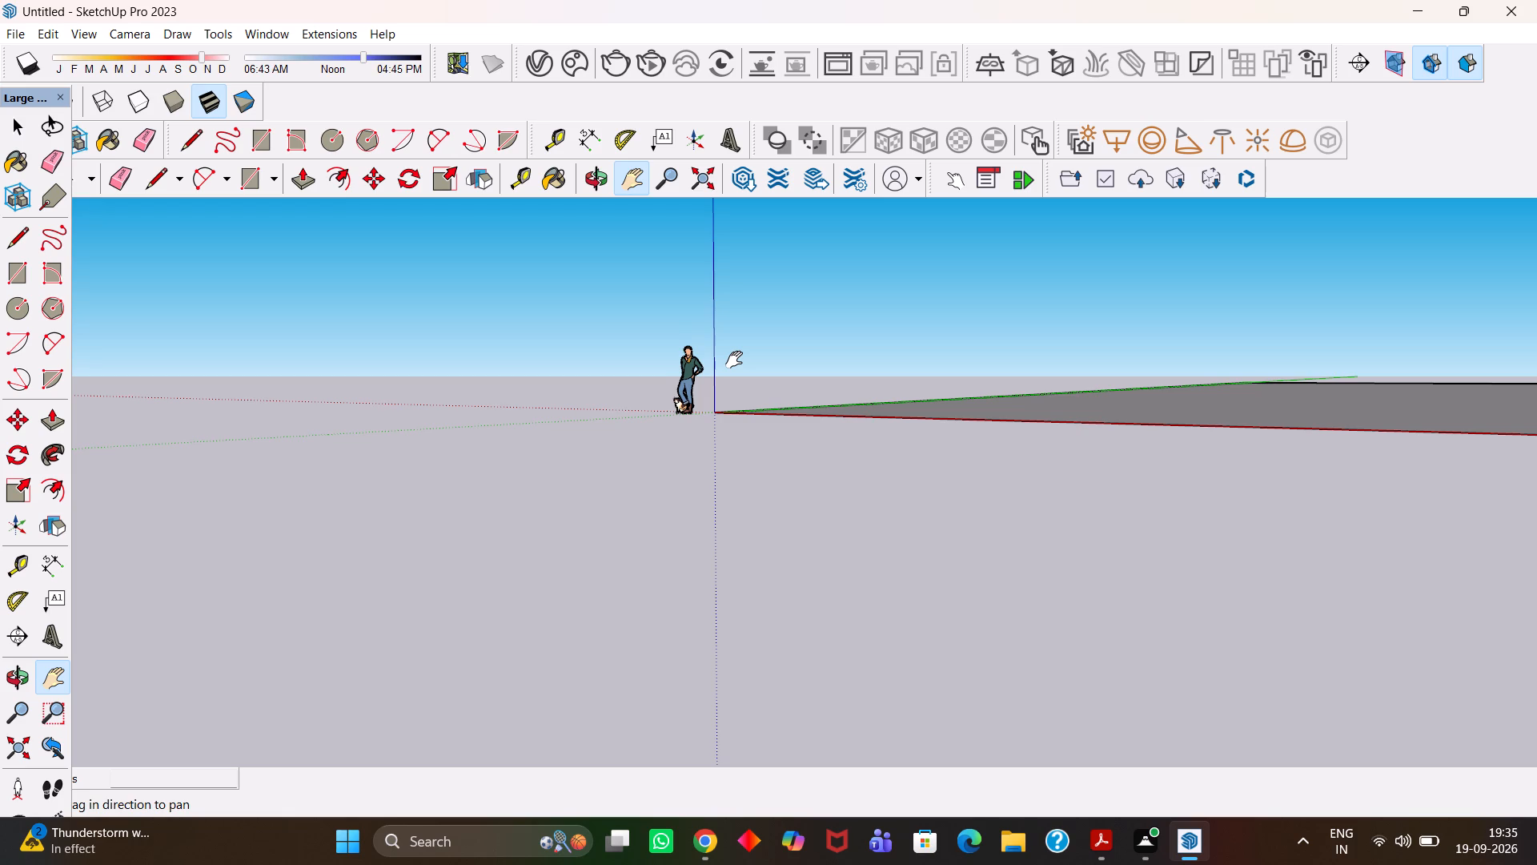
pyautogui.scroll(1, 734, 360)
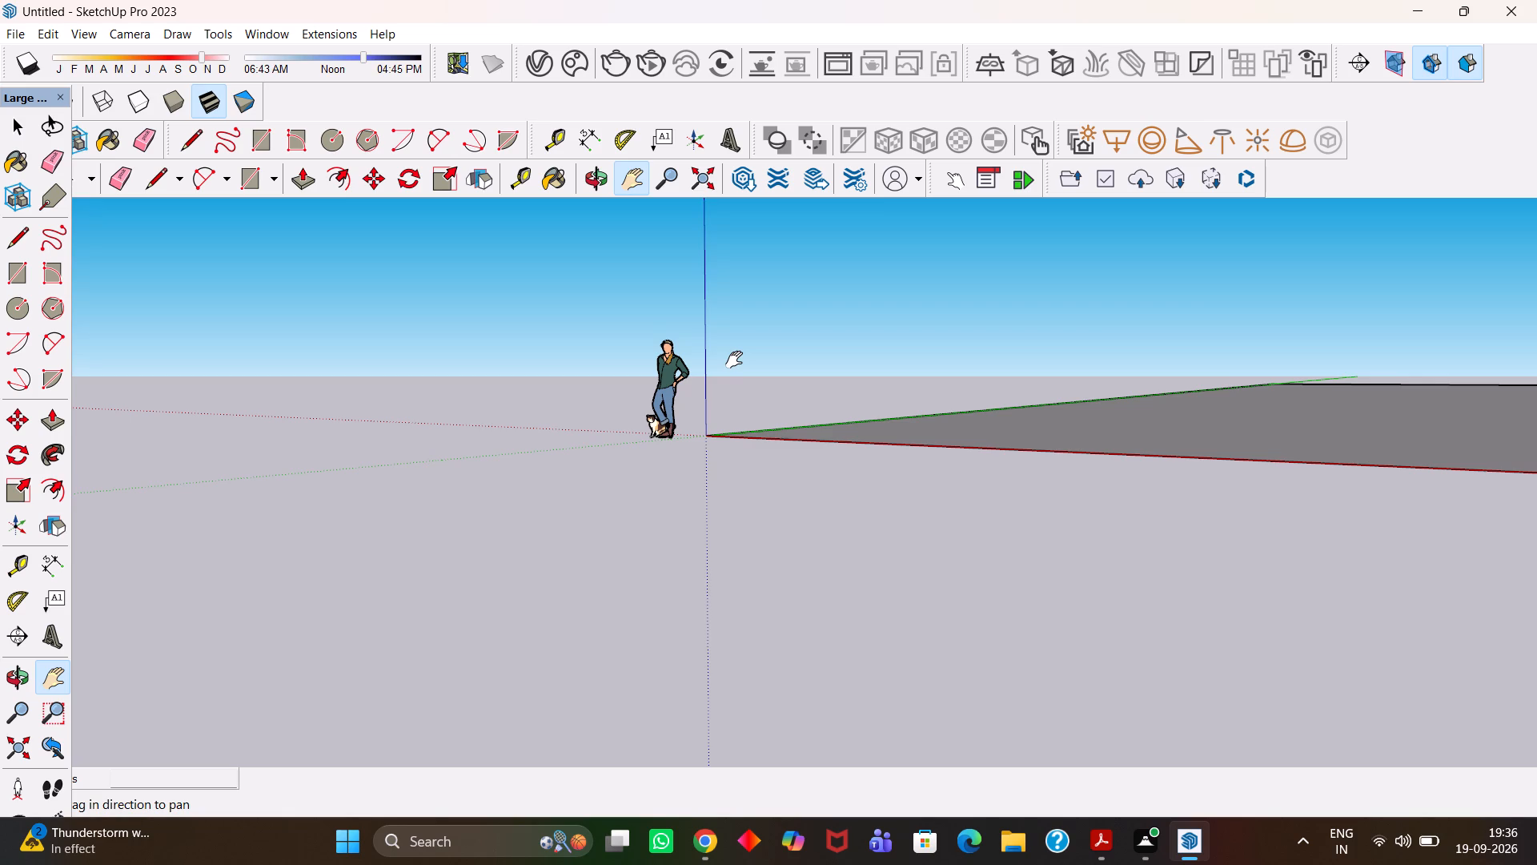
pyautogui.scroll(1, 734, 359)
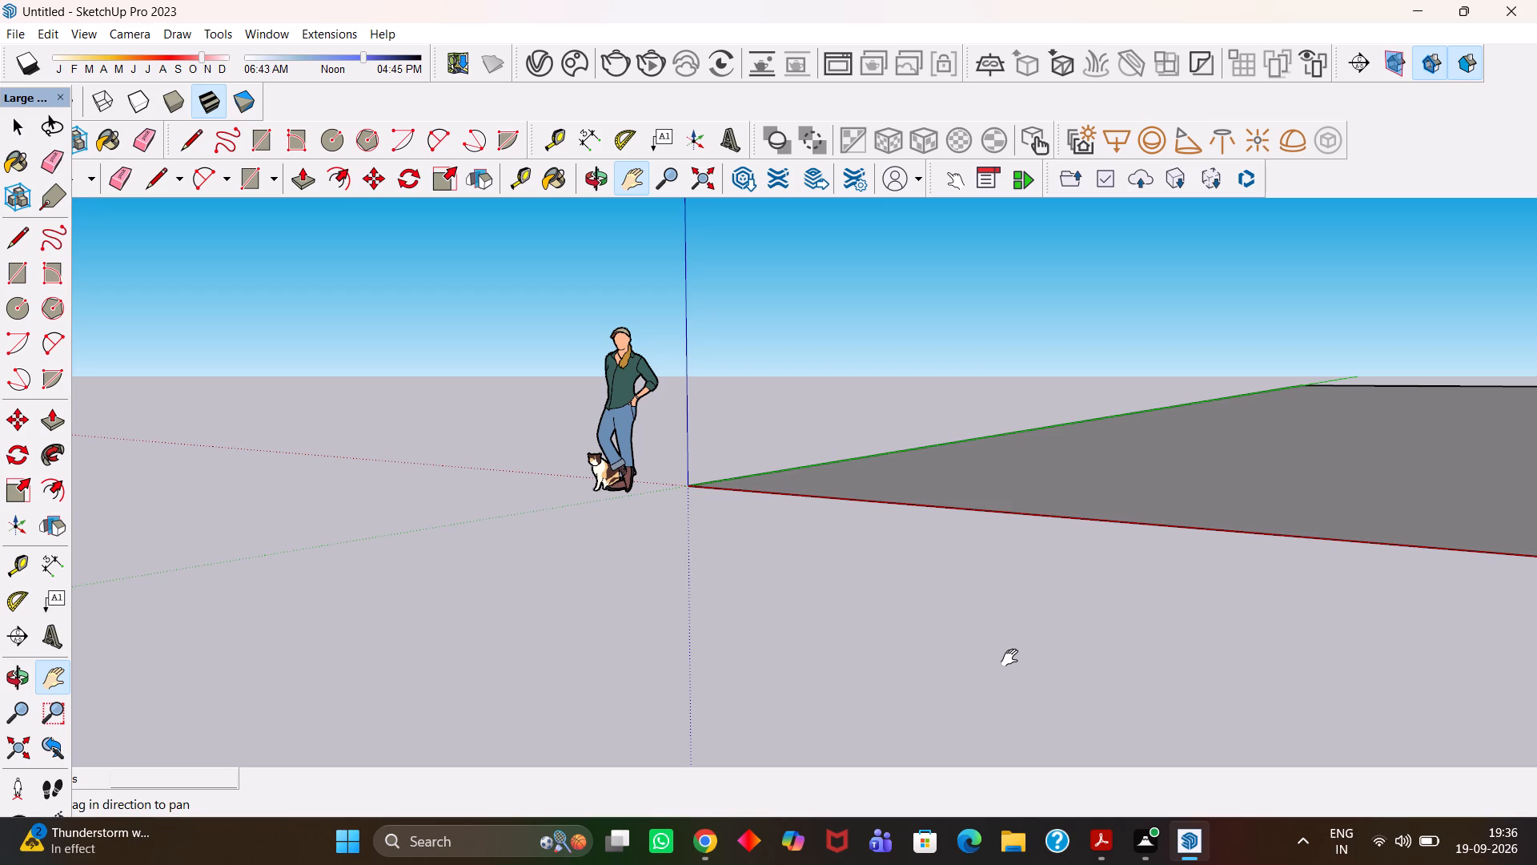
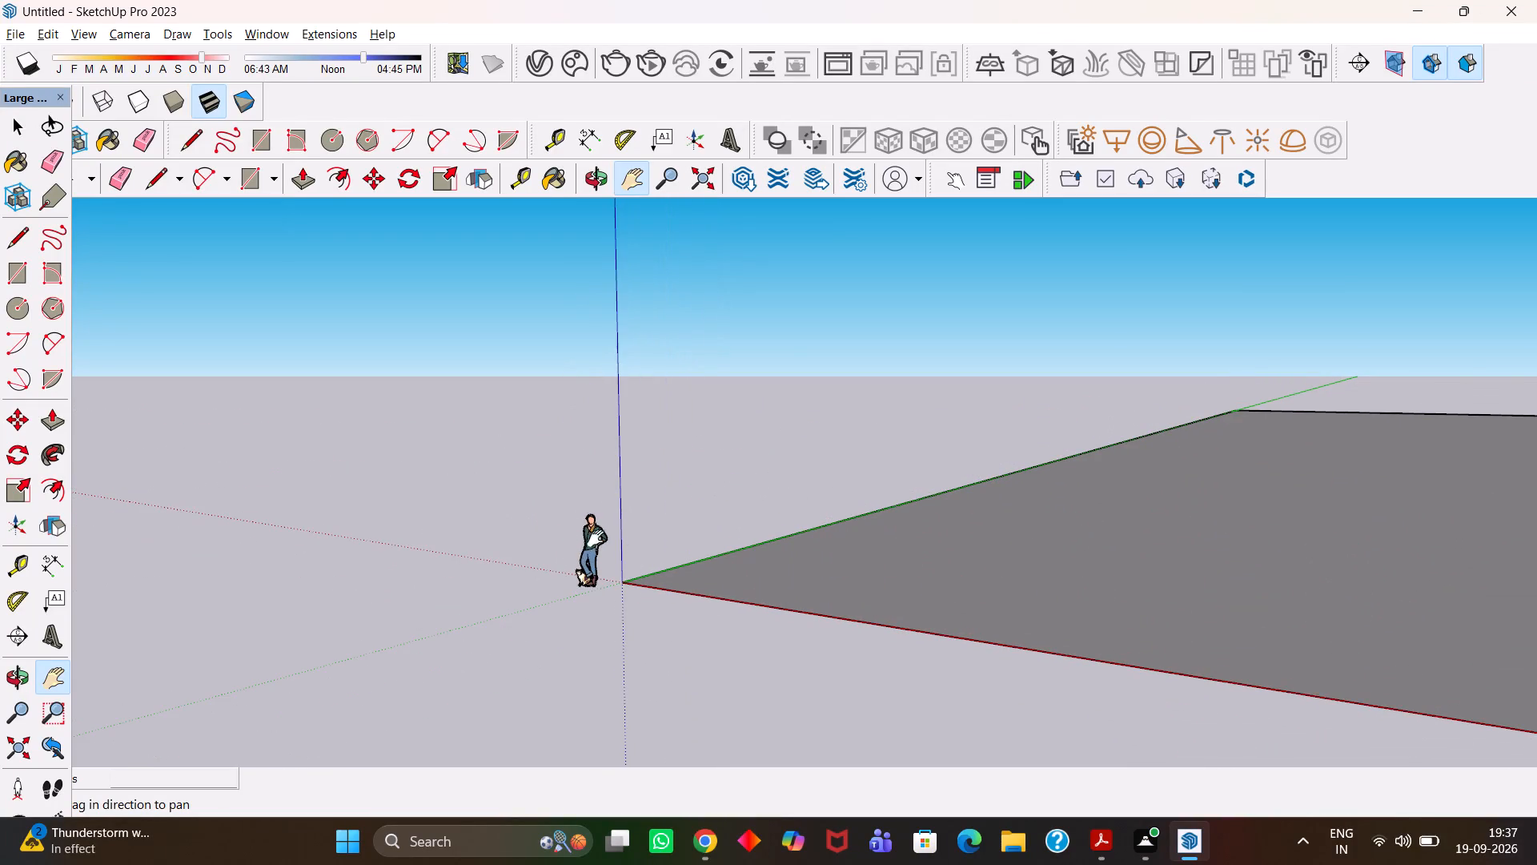
# Examine the large ground rectangle from its corner at the origin out to its far edges.
pyautogui.keyDown('alt'); pyautogui.scroll(1, 839, 693); pyautogui.keyUp('alt')
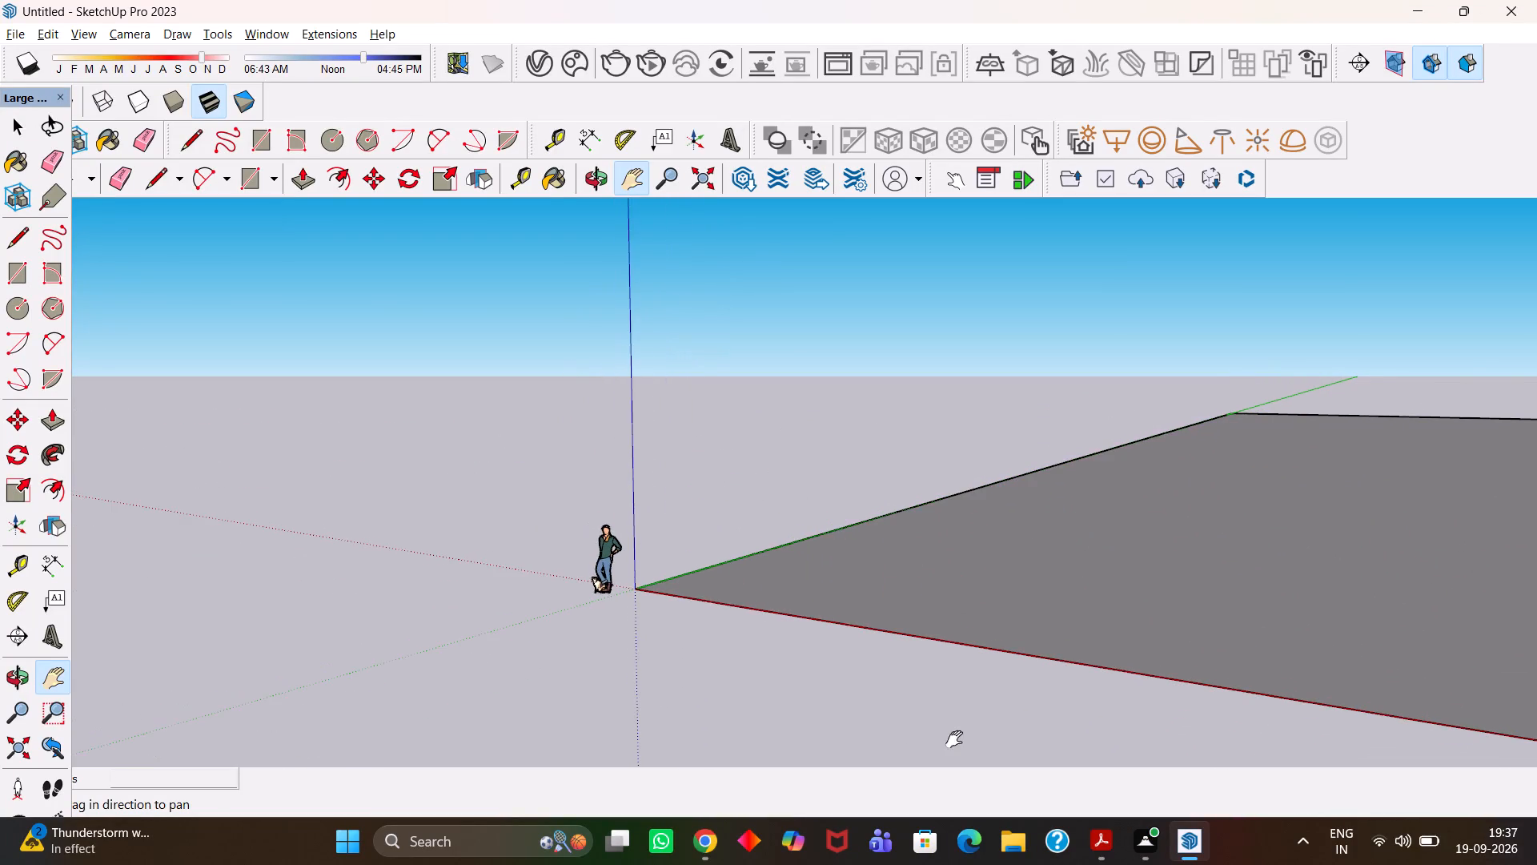
pyautogui.keyDown('alt'); pyautogui.scroll(1, 969, 737); pyautogui.keyUp('alt')
pyautogui.scroll(-10, 787, 630)
pyautogui.scroll(1, 645, 593)
pyautogui.keyDown('alt'); pyautogui.scroll(1, 769, 601); pyautogui.keyUp('alt')
pyautogui.scroll(10, 634, 654)
pyautogui.scroll(-6, 710, 576)
pyautogui.scroll(10, 686, 561)
pyautogui.keyDown('alt'); pyautogui.scroll(-3, 664, 583); pyautogui.keyUp('alt')
pyautogui.keyDown('alt'); pyautogui.moveTo(692, 607); pyautogui.dragTo(721, 583, button='right'); pyautogui.keyUp('alt')
pyautogui.keyDown('alt'); pyautogui.scroll(1, 720, 584); pyautogui.keyUp('alt')
pyautogui.keyDown('alt'); pyautogui.moveTo(728, 578); pyautogui.dragTo(785, 559, button='right'); pyautogui.keyUp('alt')
pyautogui.keyDown('alt'); pyautogui.scroll(1, 929, 533); pyautogui.keyUp('alt')
pyautogui.click(901, 553)
pyautogui.click(845, 494)
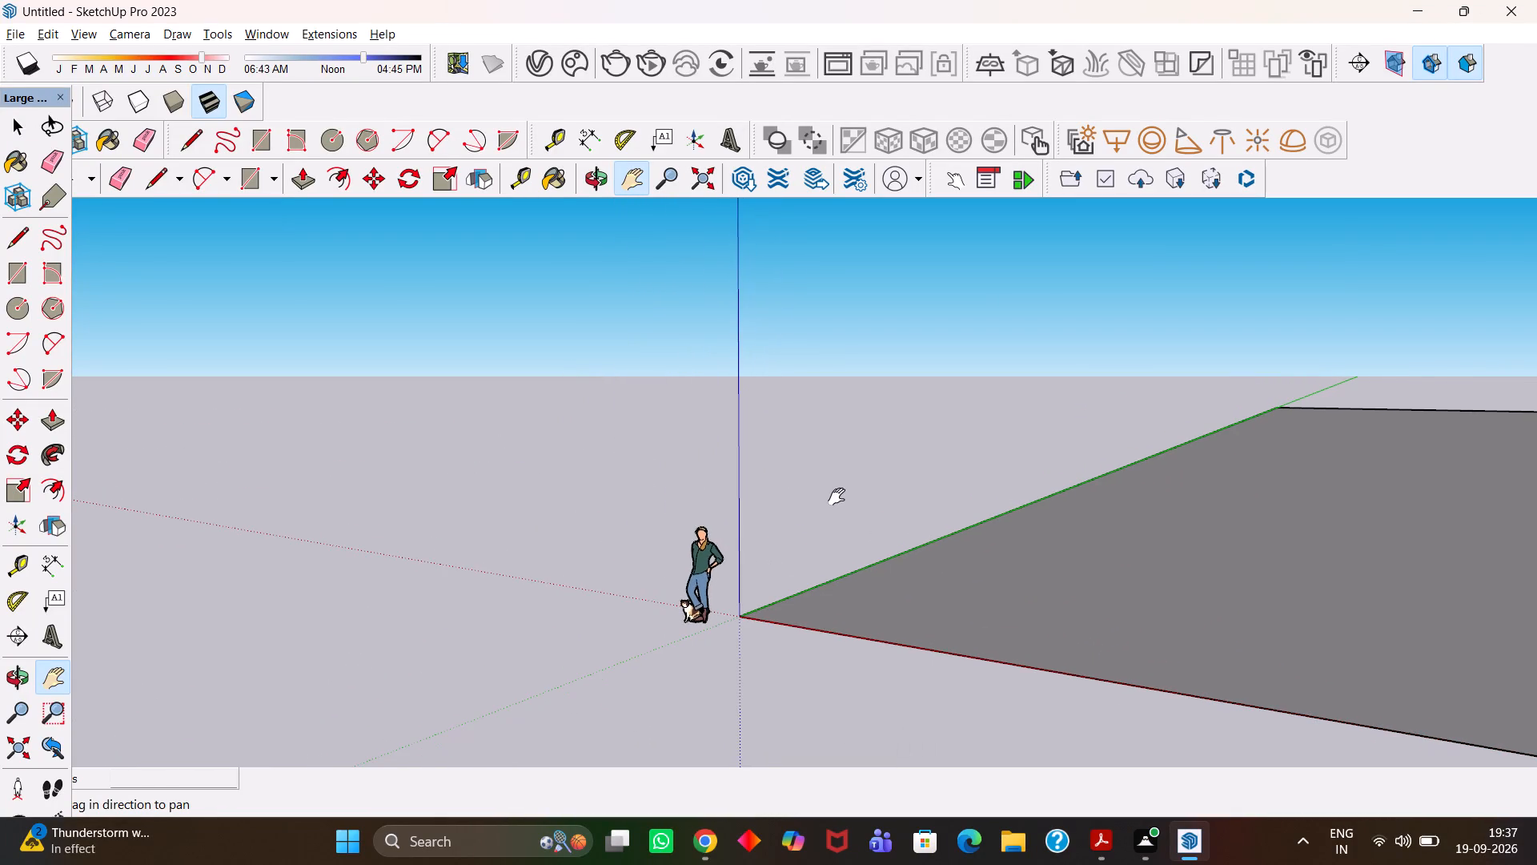
pyautogui.scroll(6, 675, 525)
pyautogui.scroll(-6, 682, 521)
pyautogui.moveTo(953, 523); pyautogui.dragTo(715, 356)
pyautogui.scroll(-5, 692, 381)
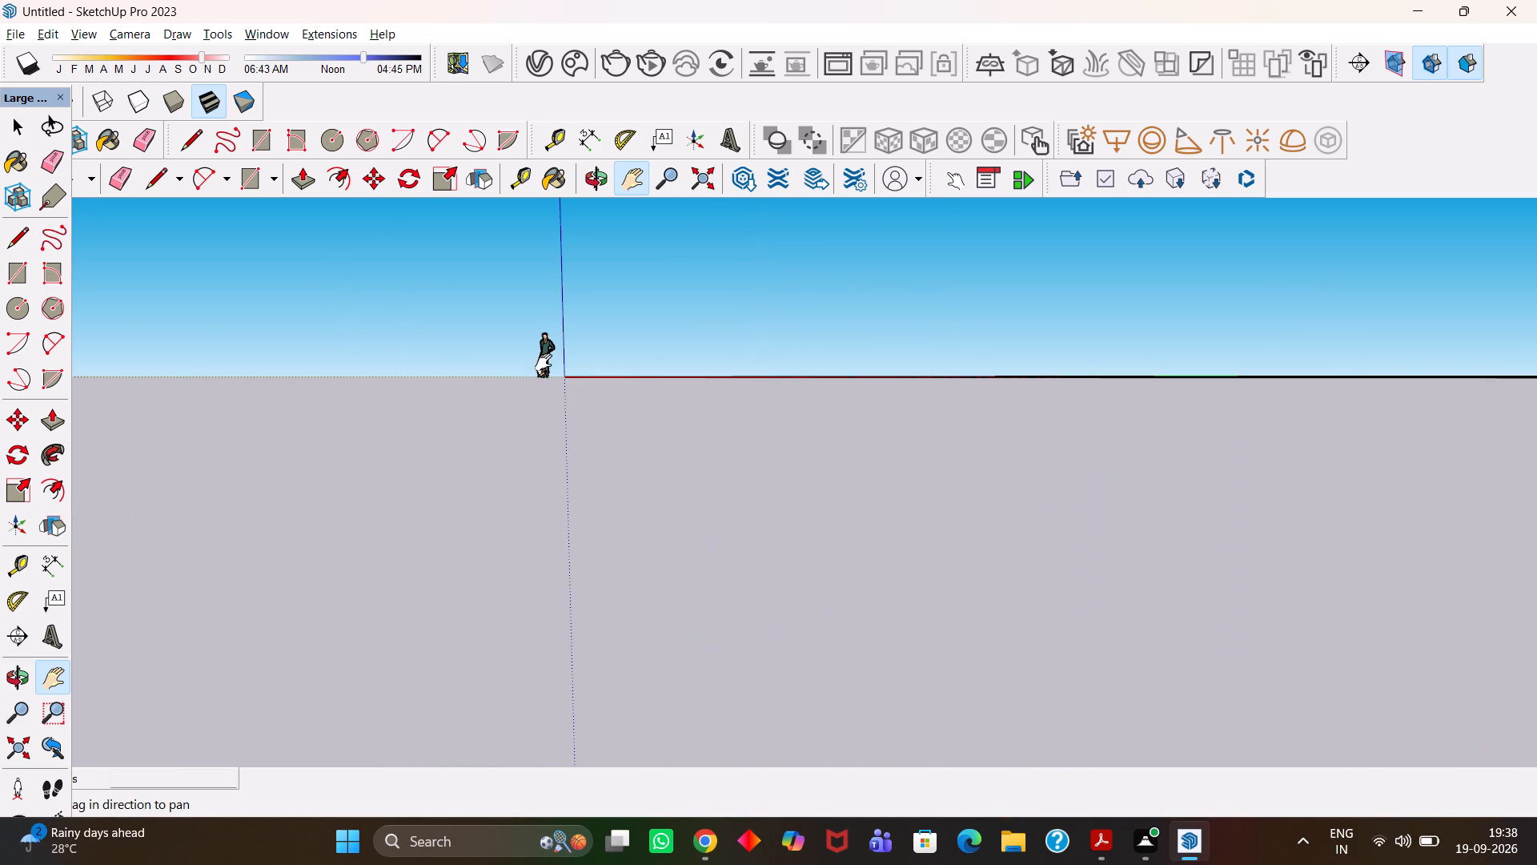
pyautogui.scroll(7, 995, 706)
pyautogui.scroll(8, 574, 356)
pyautogui.scroll(-8, 537, 369)
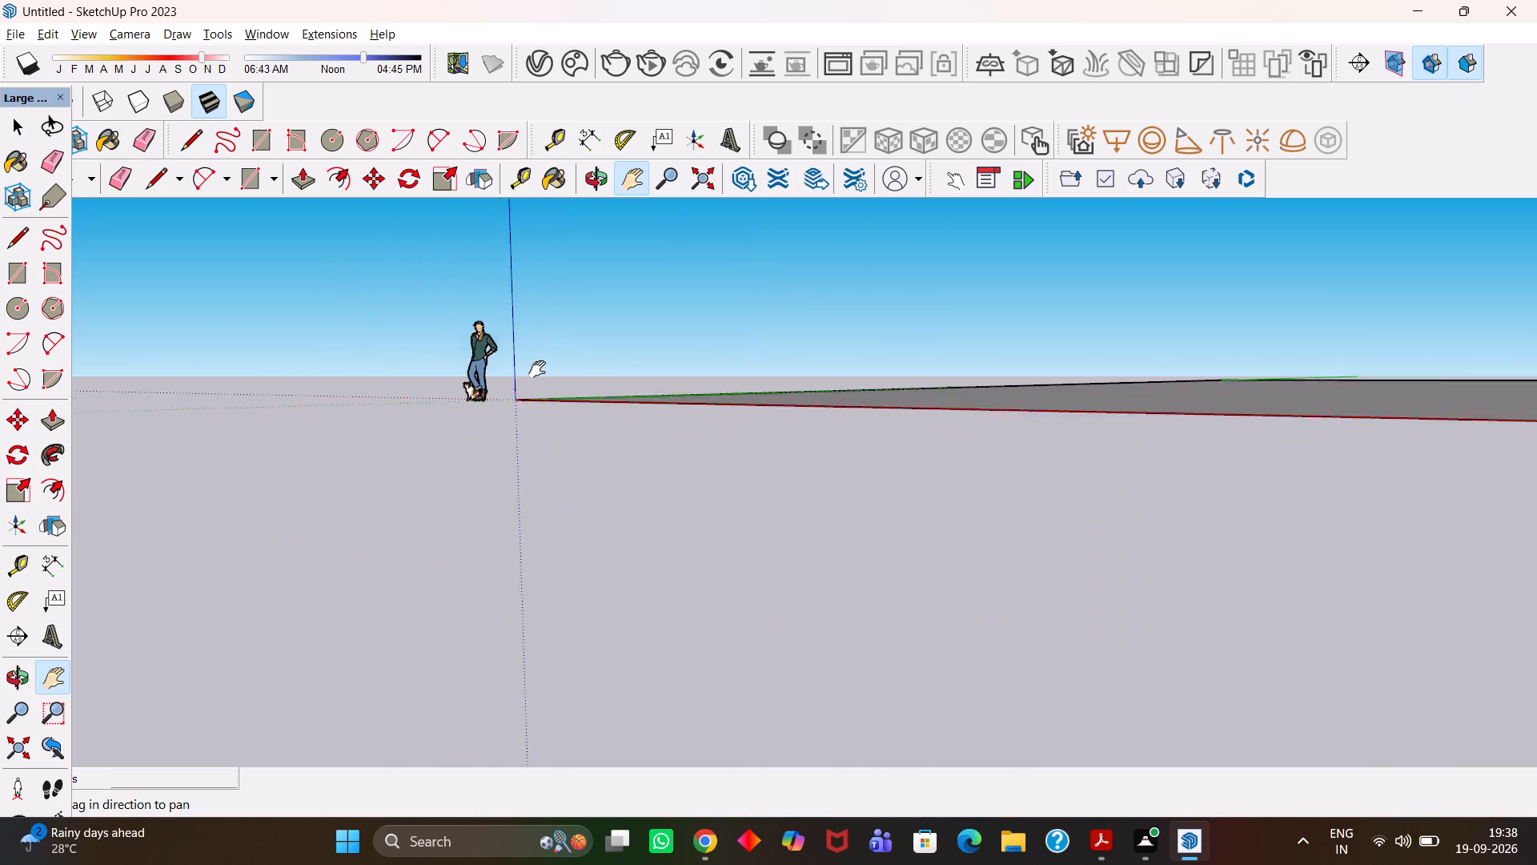
pyautogui.scroll(-1, 537, 369)
pyautogui.scroll(1, 520, 346)
pyautogui.scroll(2, 828, 560)
pyautogui.scroll(-3, 614, 404)
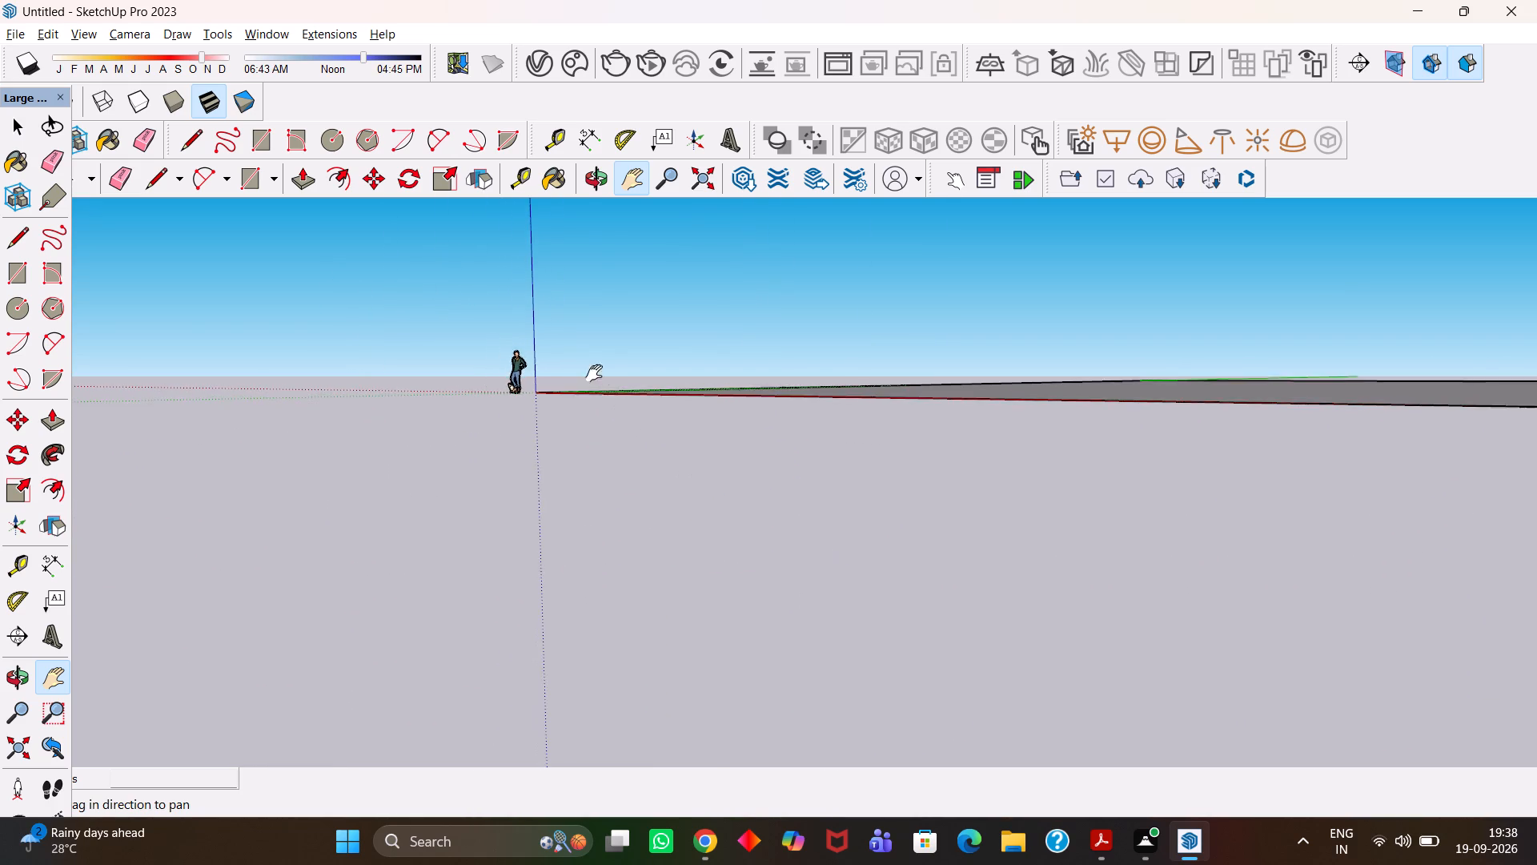
pyautogui.moveTo(594, 372); pyautogui.dragTo(827, 744)
pyautogui.keyDown('alt'); pyautogui.moveTo(1273, 432); pyautogui.dragTo(1256, 411); pyautogui.keyUp('alt')
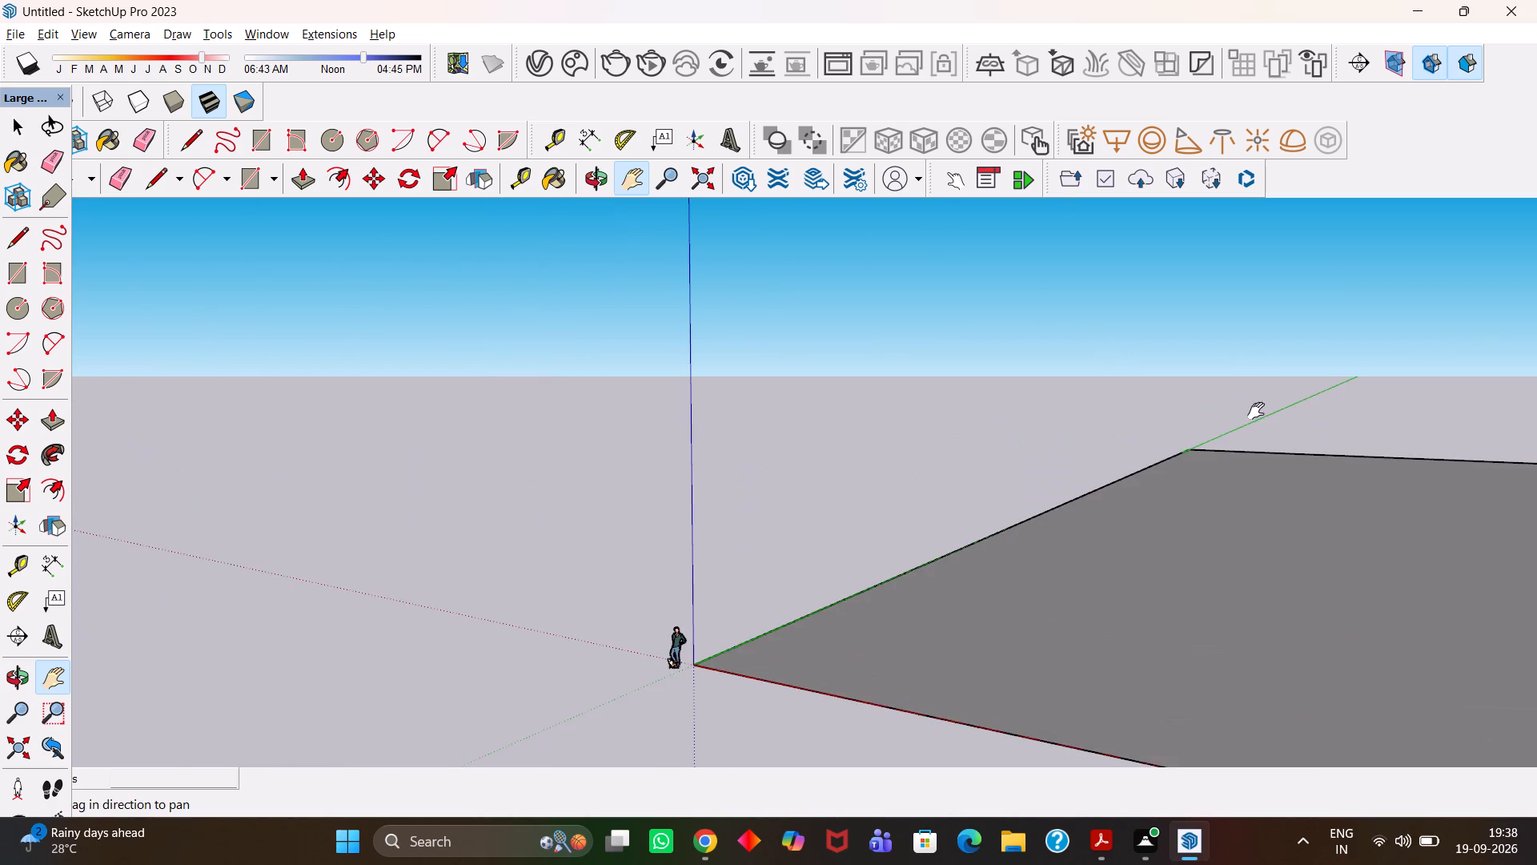
pyautogui.keyDown('alt'); pyautogui.scroll(-9, 1237, 416); pyautogui.keyUp('alt')
pyautogui.scroll(11, 1089, 455)
pyautogui.keyDown('alt'); pyautogui.scroll(-3, 1055, 477); pyautogui.keyUp('alt')
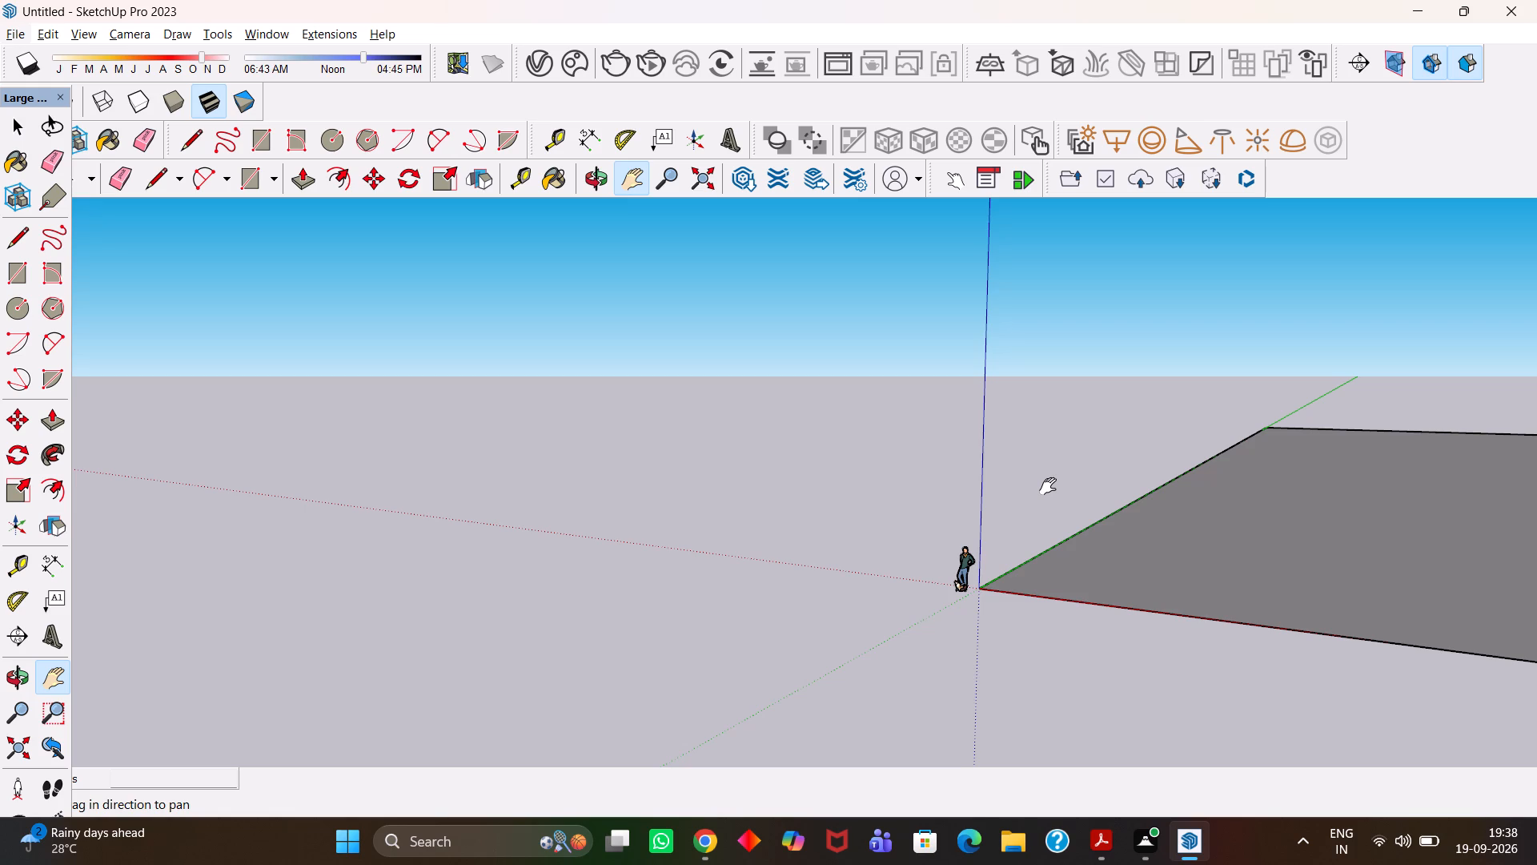
pyautogui.keyDown('alt'); pyautogui.scroll(7, 1053, 510); pyautogui.keyUp('alt')
pyautogui.scroll(5, 1077, 520)
pyautogui.scroll(-5, 1086, 512)
pyautogui.moveTo(1170, 479); pyautogui.dragTo(838, 429)
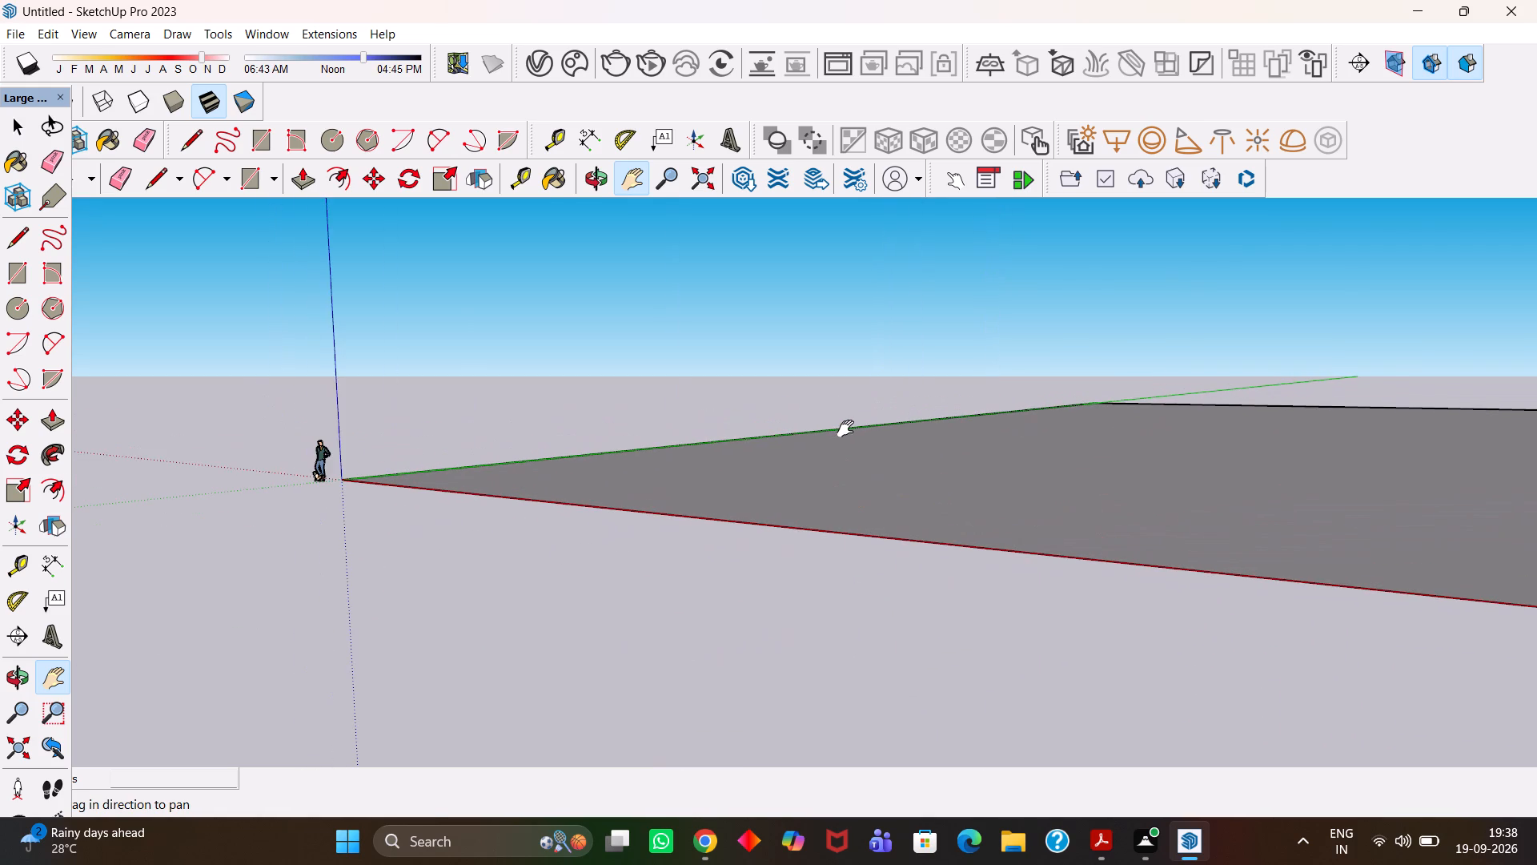
pyautogui.scroll(-9, 847, 428)
pyautogui.moveTo(863, 418); pyautogui.dragTo(925, 544)
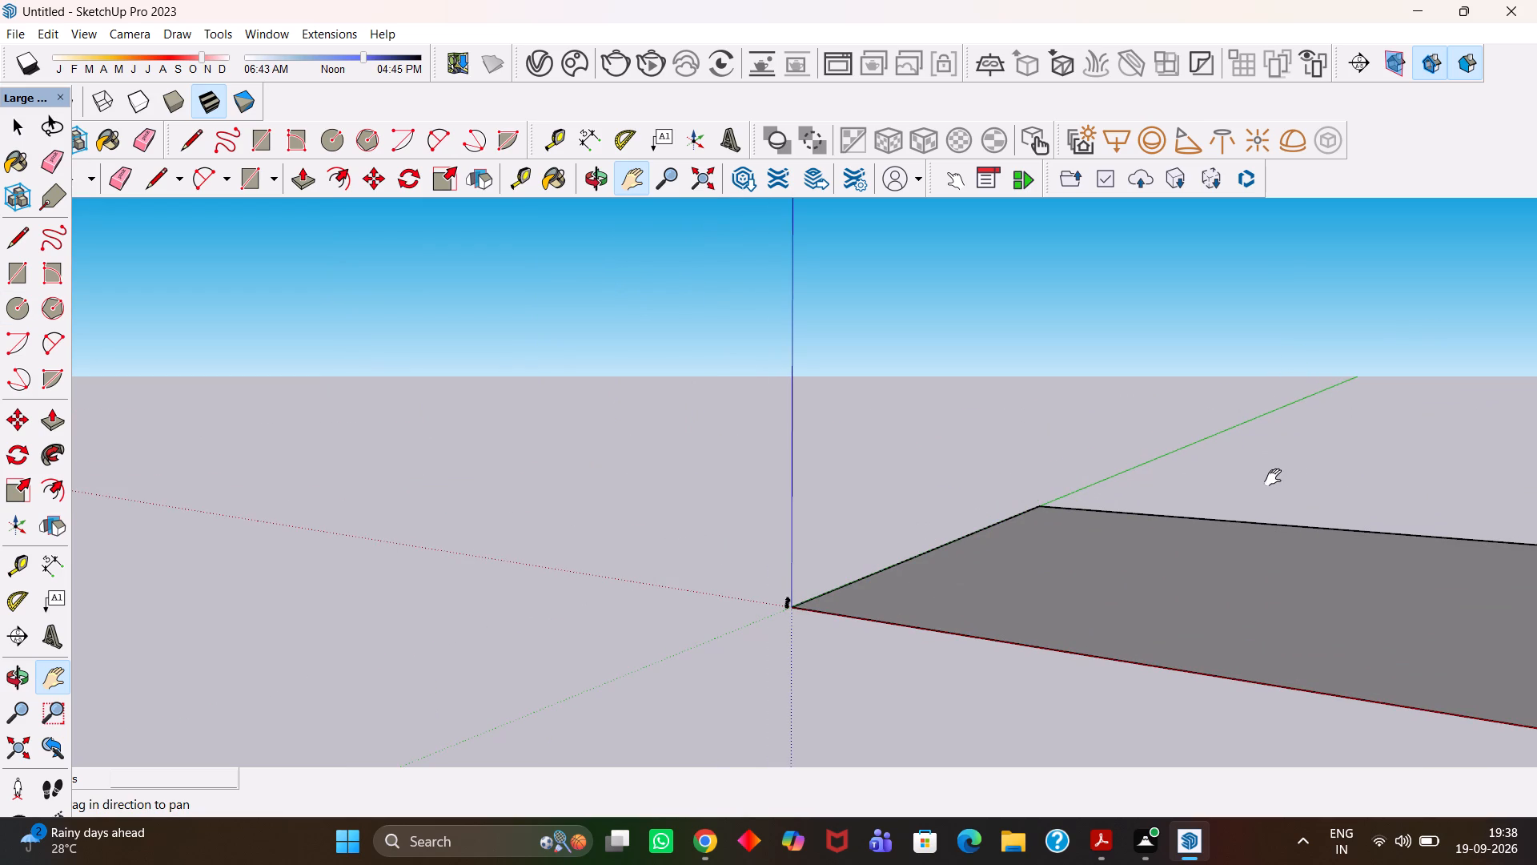
pyautogui.scroll(-5, 1106, 576)
pyautogui.moveTo(1115, 576); pyautogui.dragTo(965, 503)
pyautogui.scroll(-2, 905, 508)
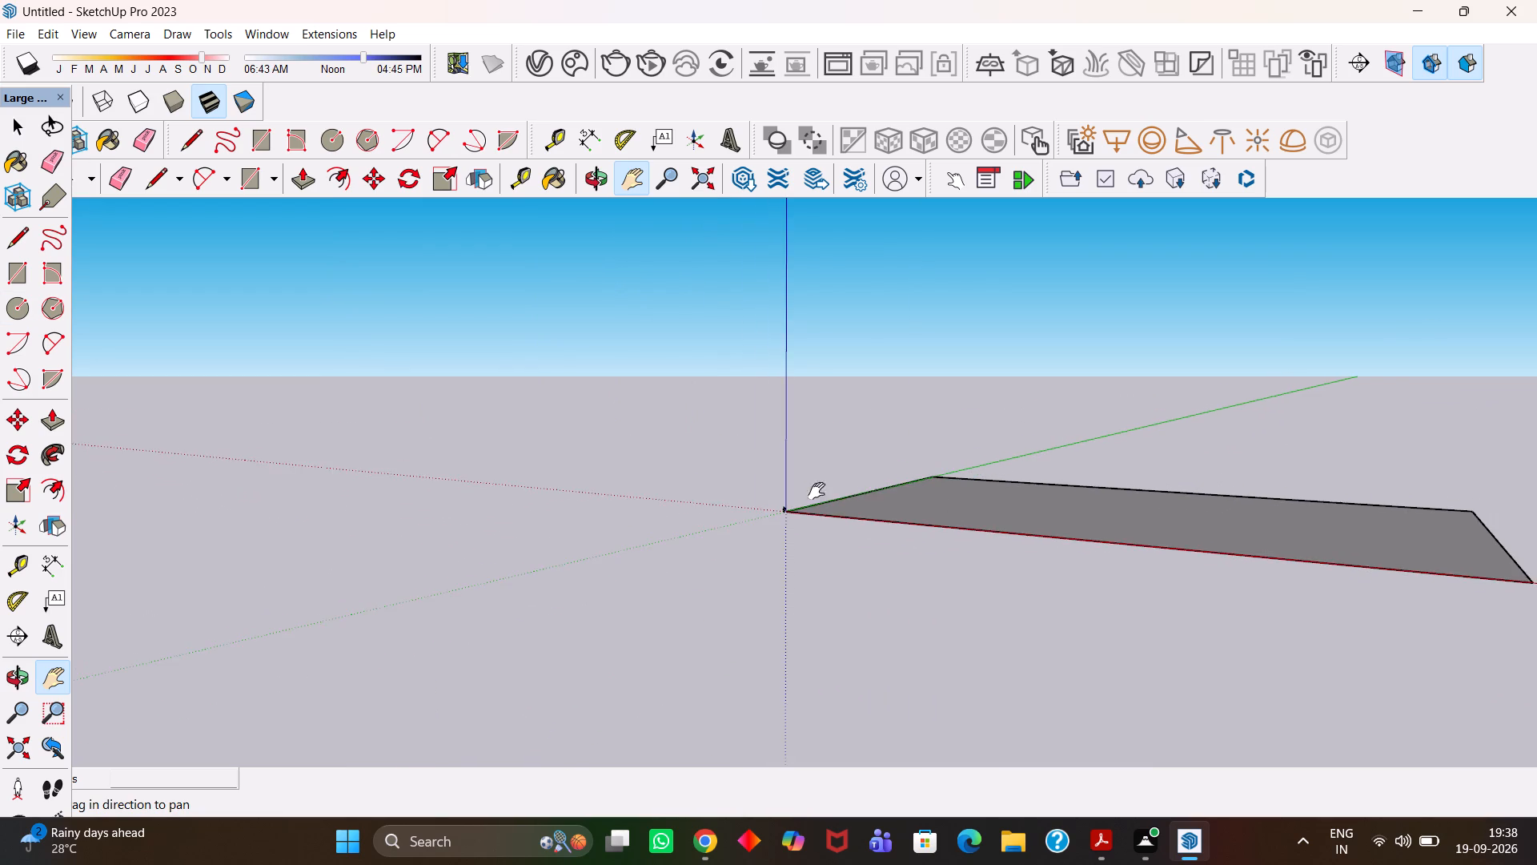
pyautogui.scroll(-1, 817, 491)
# Examine the rectangle's origin corner up close against the standing scale figure.
pyautogui.scroll(18, 781, 478)
pyautogui.scroll(7, 794, 498)
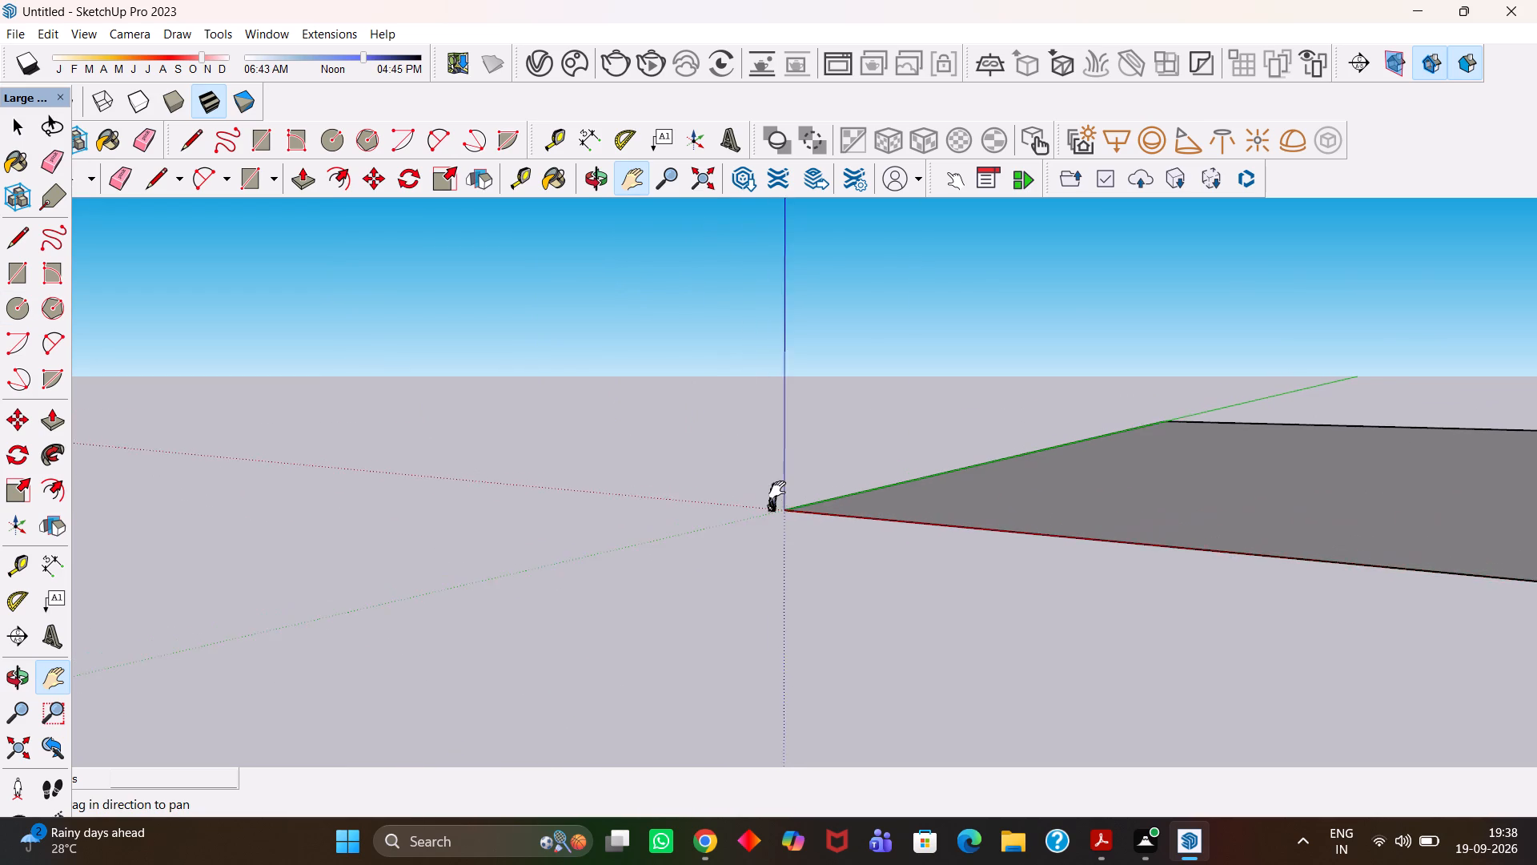
pyautogui.scroll(17, 777, 489)
pyautogui.keyDown('alt'); pyautogui.scroll(-1, 718, 497); pyautogui.keyUp('alt')
pyautogui.keyDown('alt'); pyautogui.scroll(3, 752, 549); pyautogui.keyUp('alt')
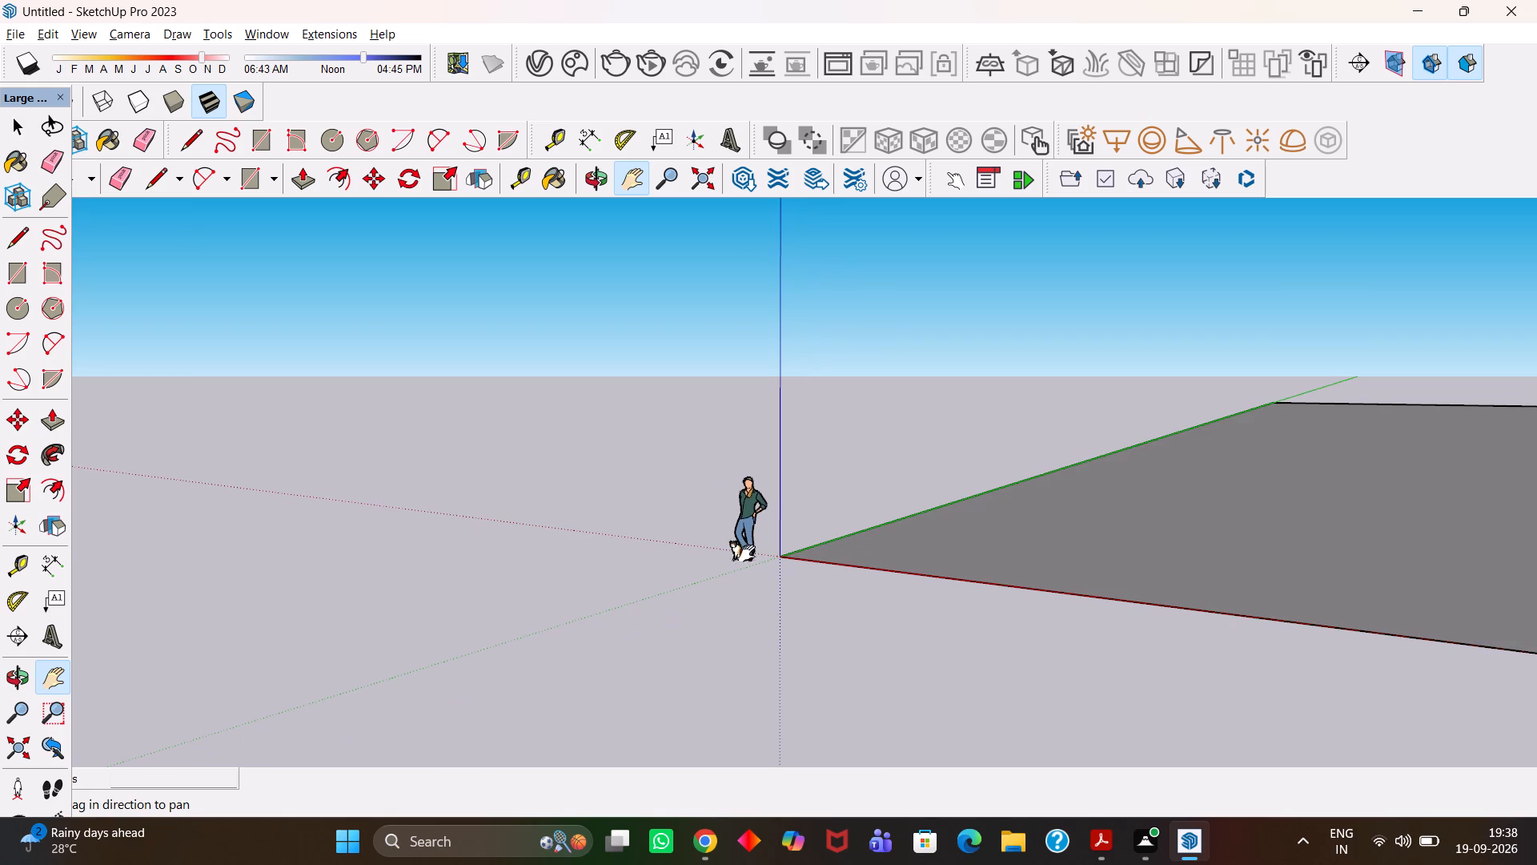
pyautogui.keyDown('alt'); pyautogui.scroll(1, 975, 505); pyautogui.keyUp('alt')
pyautogui.scroll(-1, 975, 505)
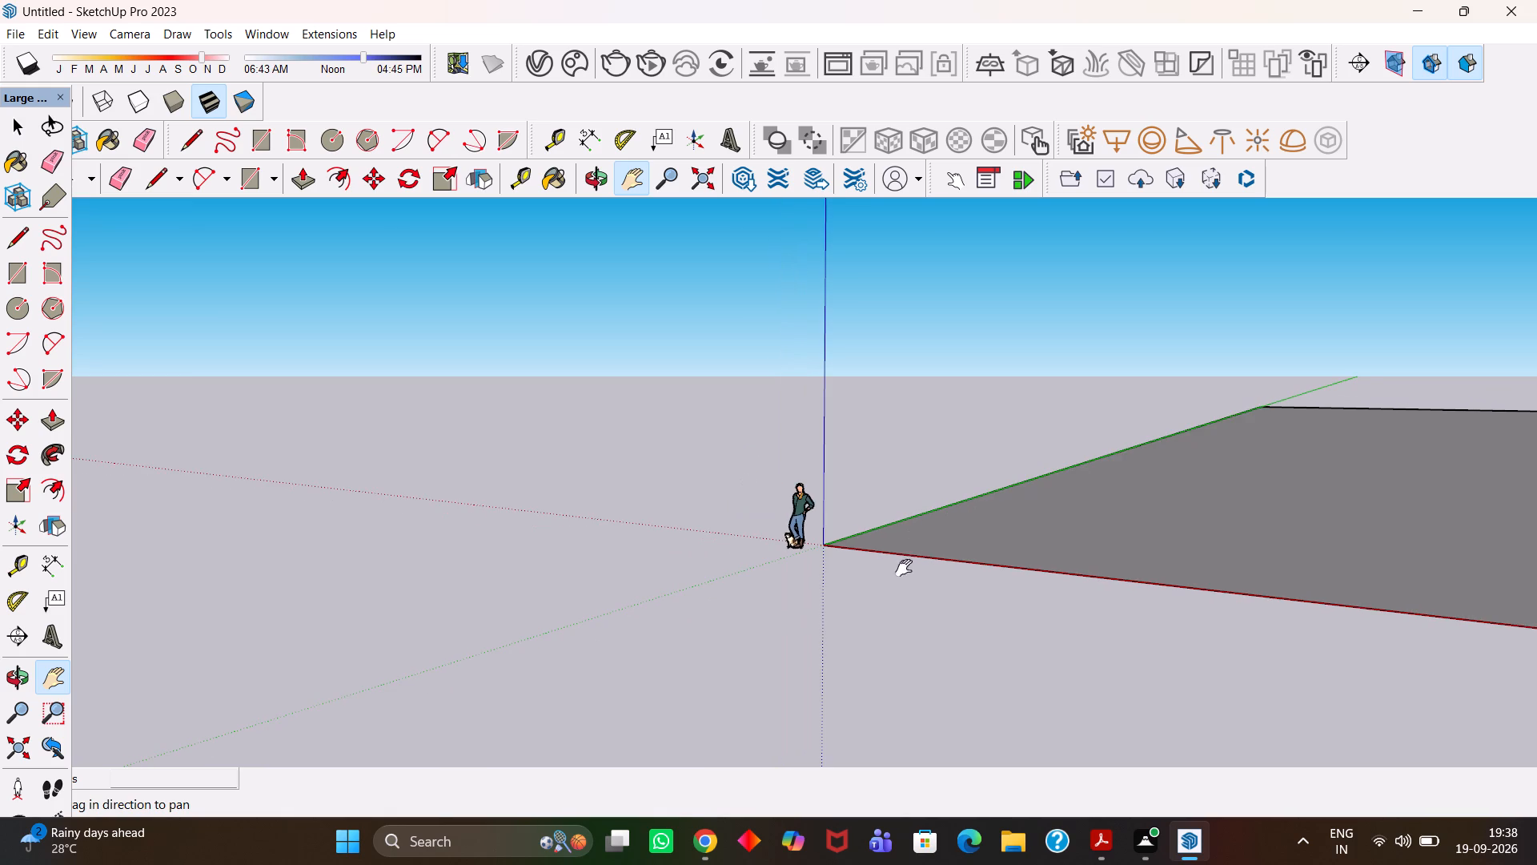
pyautogui.scroll(5, 863, 538)
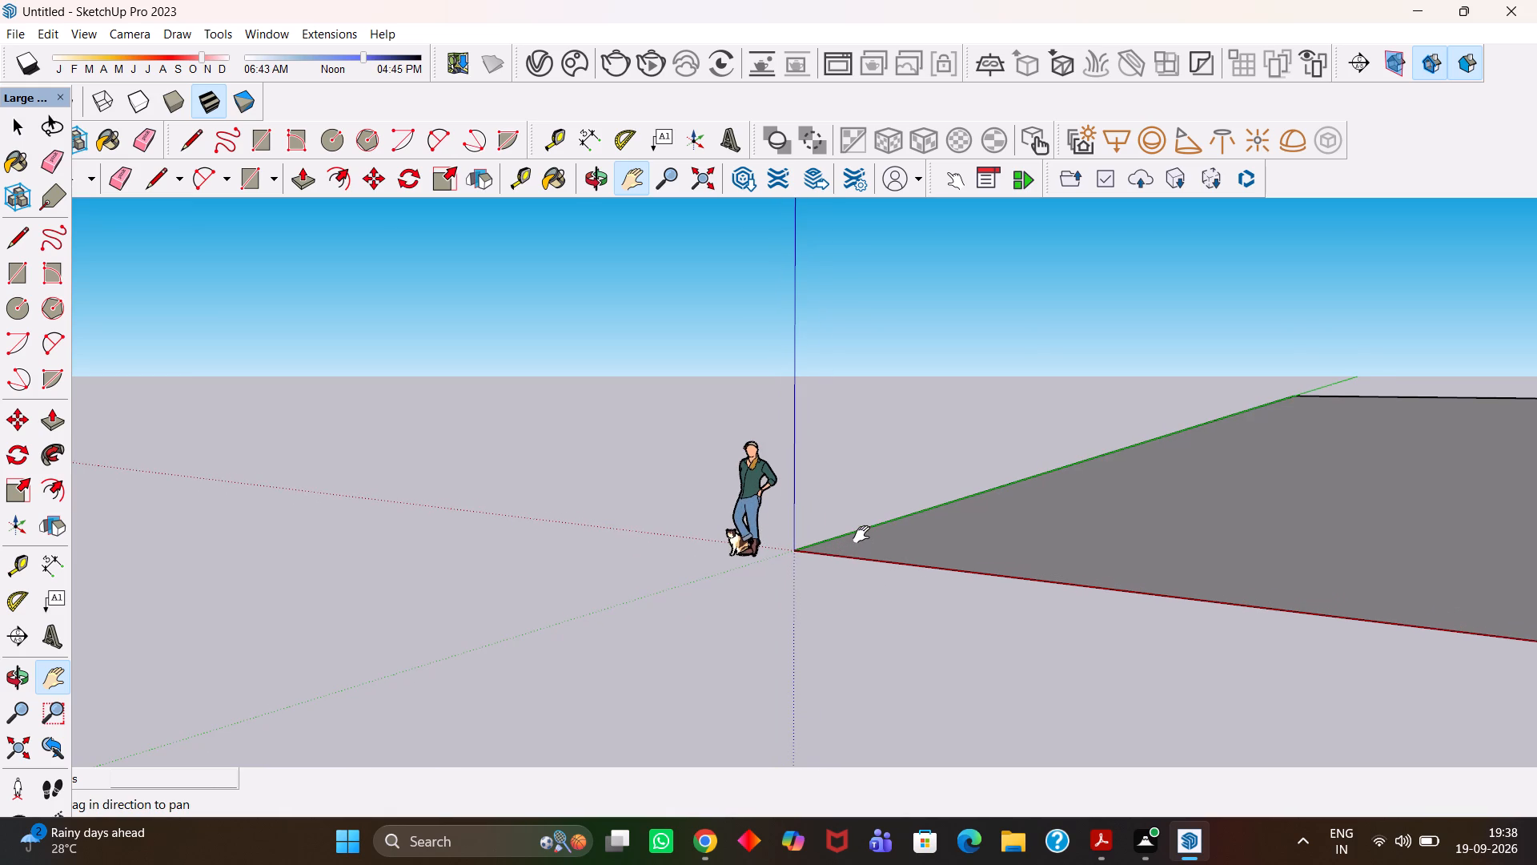
pyautogui.scroll(-5, 861, 534)
pyautogui.scroll(5, 861, 534)
pyautogui.scroll(-5, 861, 533)
pyautogui.scroll(3, 855, 533)
pyautogui.keyDown('alt'); pyautogui.scroll(1, 740, 537); pyautogui.keyUp('alt')
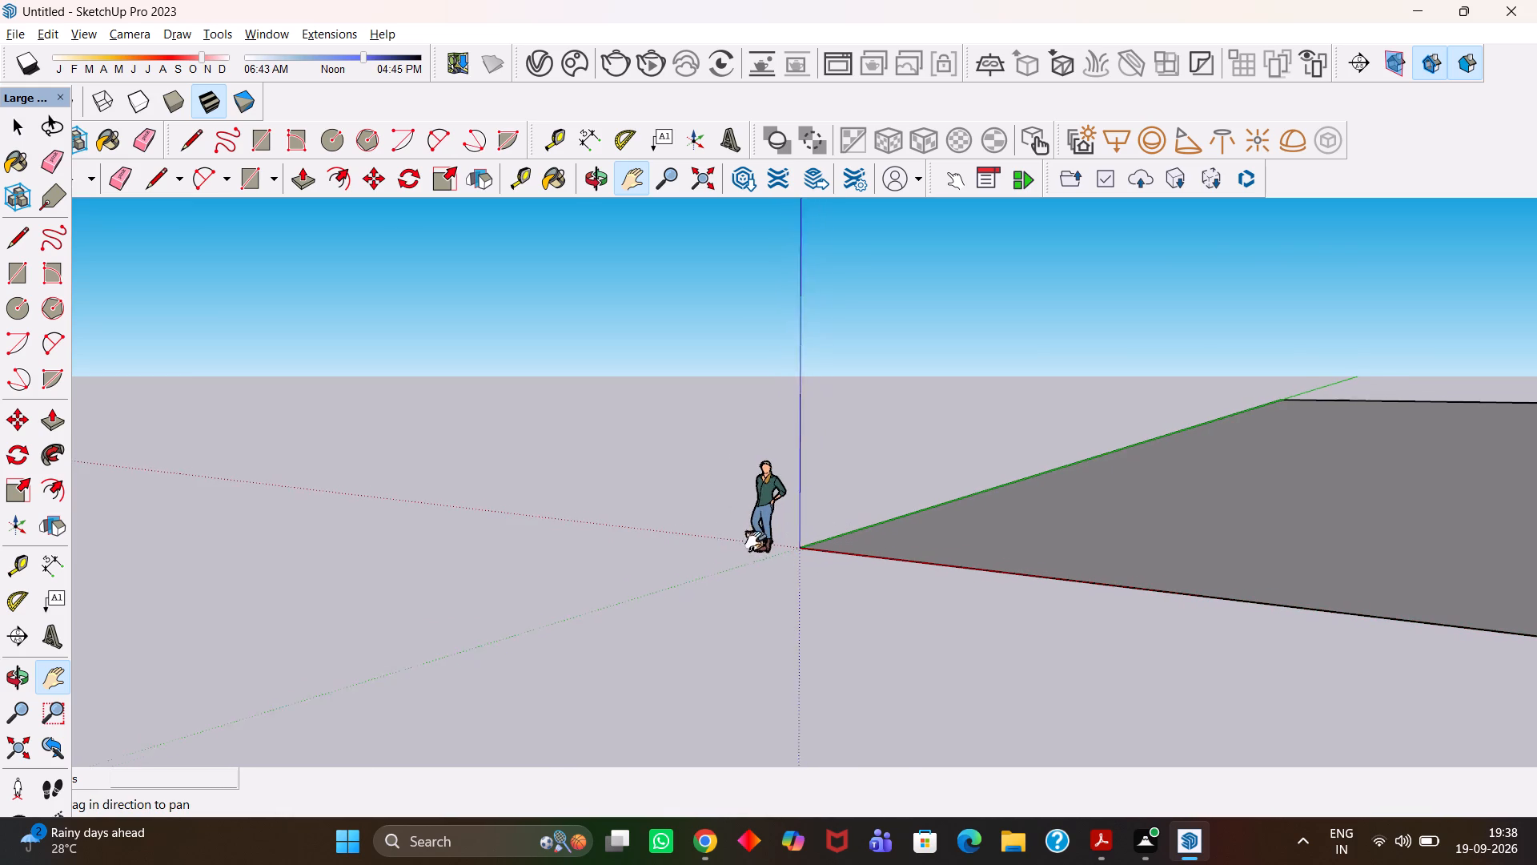
pyautogui.keyDown('alt'); pyautogui.scroll(4, 753, 540); pyautogui.keyUp('alt')
pyautogui.scroll(-3, 769, 546)
pyautogui.scroll(3, 769, 546)
pyautogui.keyDown('alt'); pyautogui.scroll(-2, 769, 546); pyautogui.keyUp('alt')
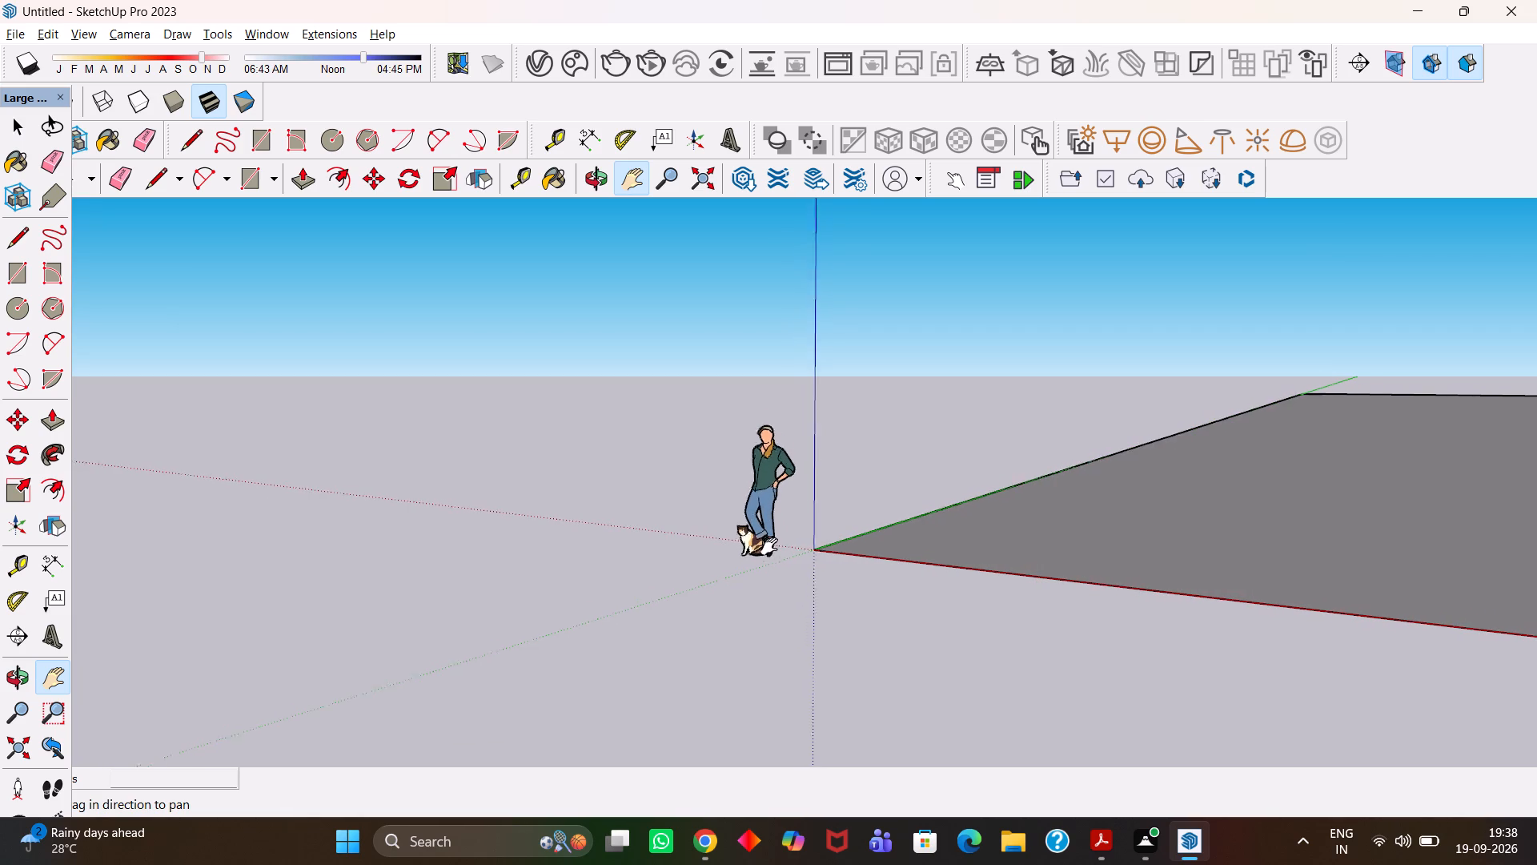
pyautogui.keyDown('alt'); pyautogui.scroll(-2, 769, 546); pyautogui.keyUp('alt')
pyautogui.keyDown('alt'); pyautogui.scroll(1, 769, 546); pyautogui.keyUp('alt')
pyautogui.keyDown('alt'); pyautogui.moveTo(847, 500); pyautogui.dragTo(1029, 489, button='right'); pyautogui.keyUp('alt')
pyautogui.keyDown('alt'); pyautogui.scroll(3, 965, 486); pyautogui.keyUp('alt')
pyautogui.click(850, 402)
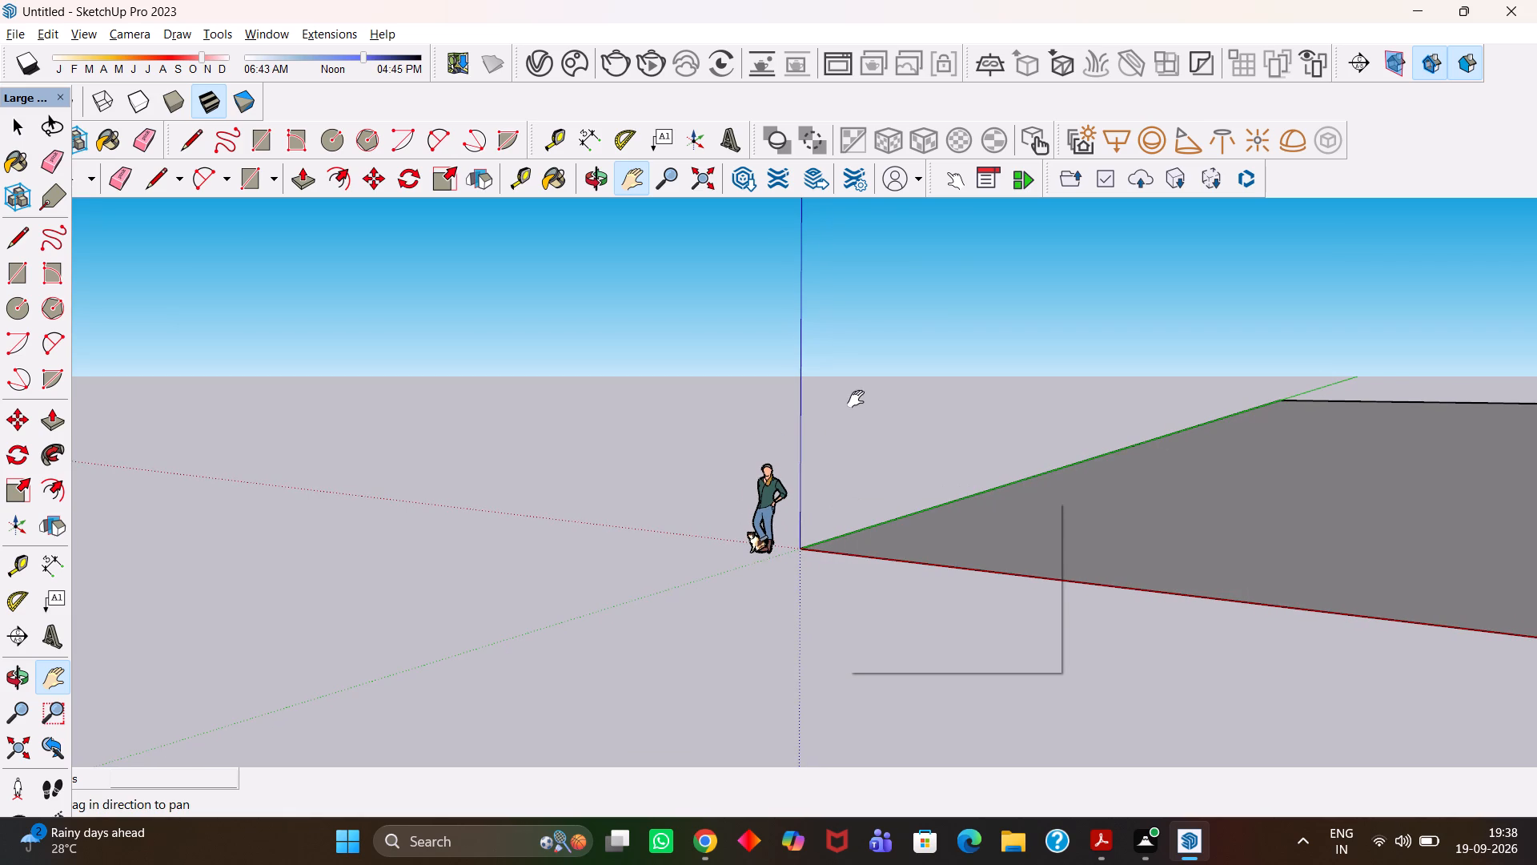
pyautogui.scroll(4, 1001, 602)
pyautogui.scroll(-4, 1012, 525)
pyautogui.keyDown('alt'); pyautogui.scroll(1, 1001, 534); pyautogui.keyUp('alt')
pyautogui.keyDown('alt'); pyautogui.scroll(-1, 837, 523); pyautogui.keyUp('alt')
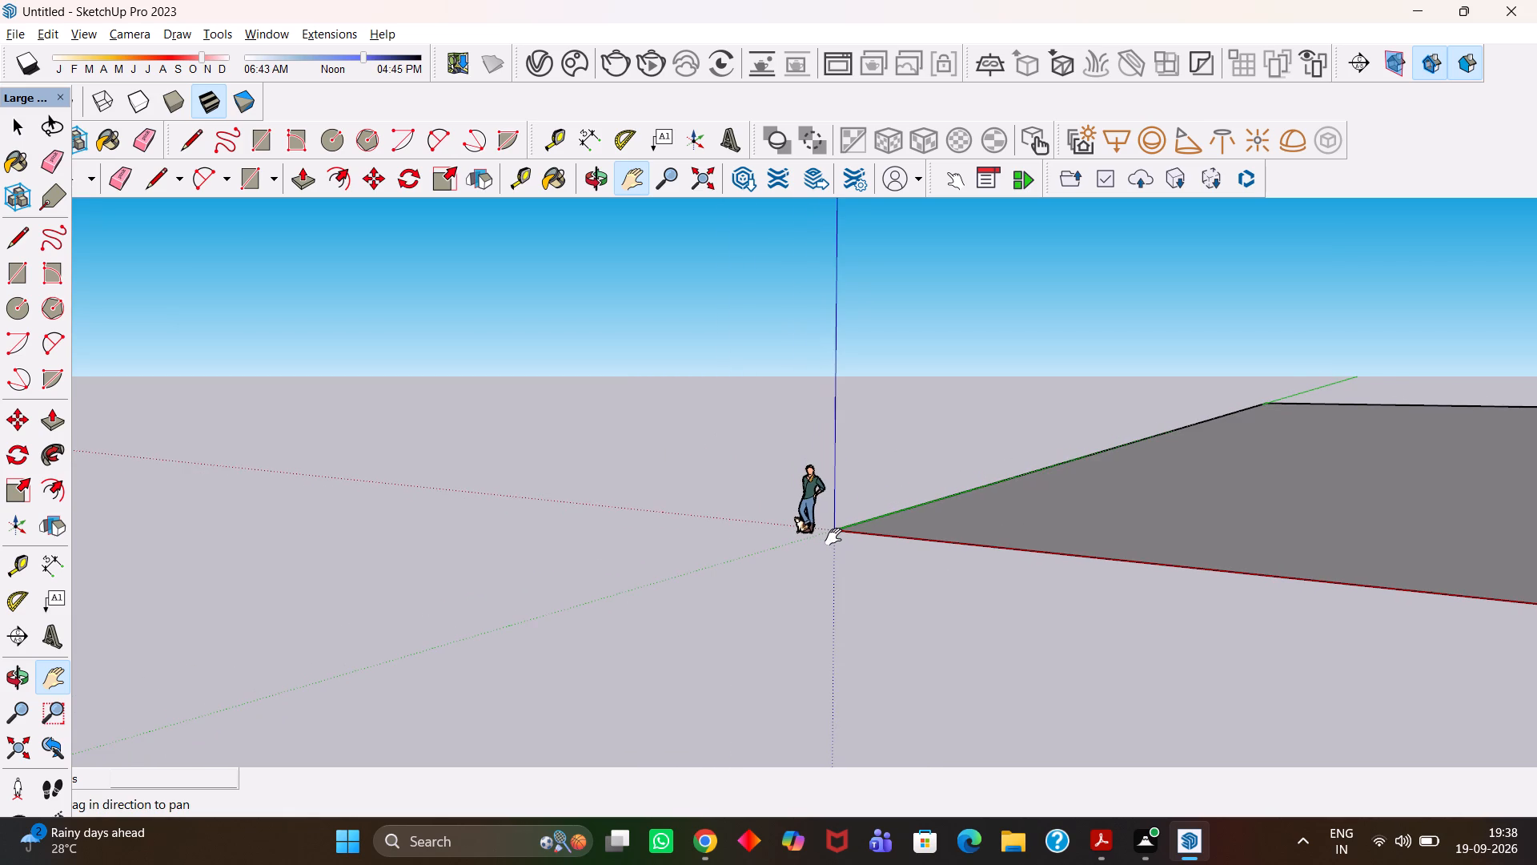
pyautogui.keyDown('alt'); pyautogui.moveTo(897, 525); pyautogui.dragTo(1214, 517, button='right'); pyautogui.keyUp('alt')
pyautogui.keyDown('alt'); pyautogui.scroll(2, 1214, 517); pyautogui.keyUp('alt')
pyautogui.click(996, 497)
pyautogui.scroll(2, 908, 521)
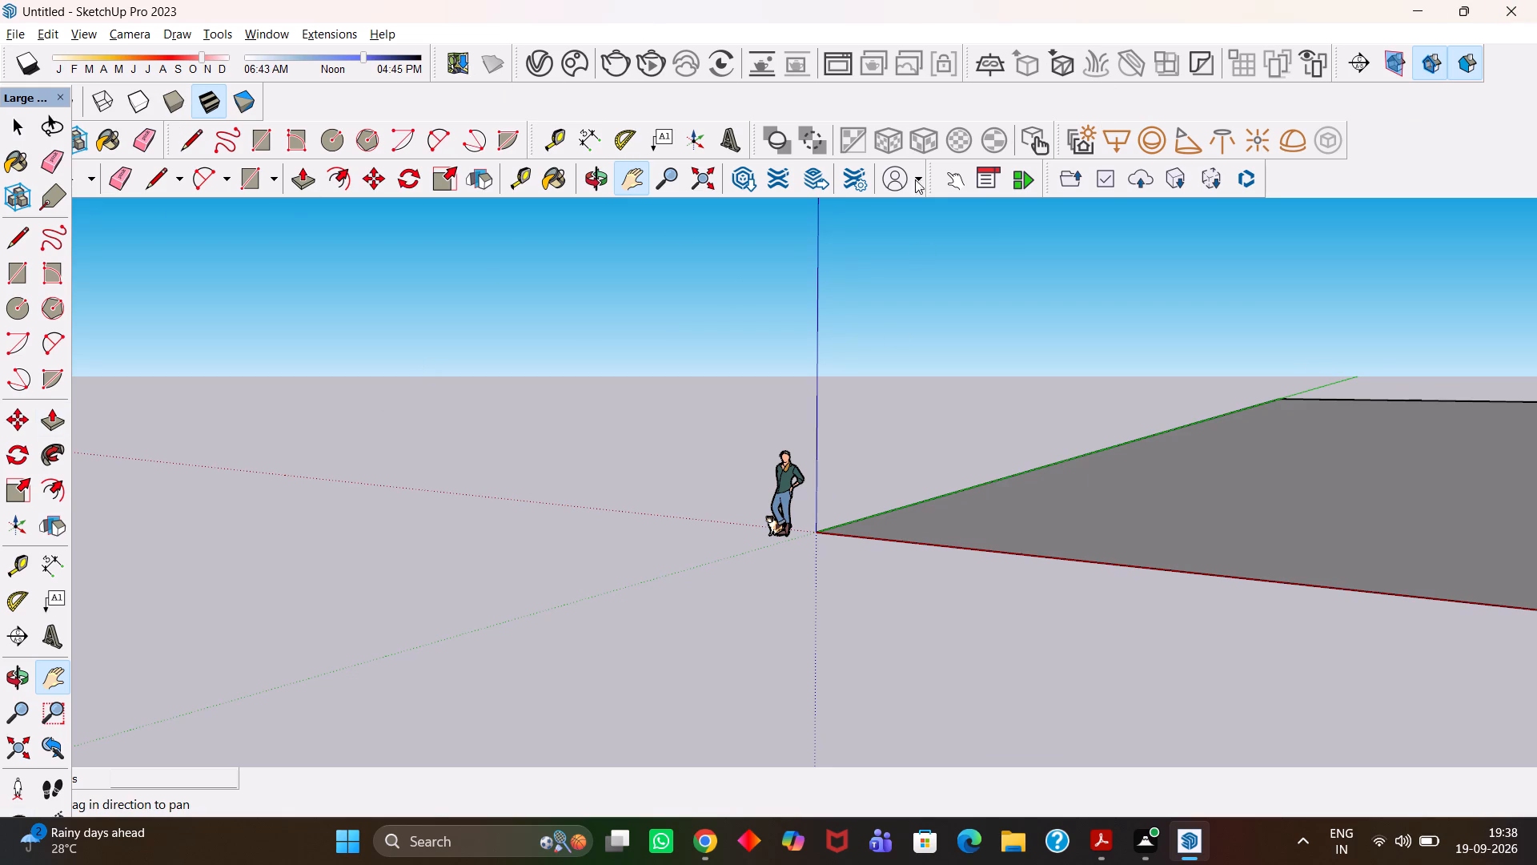
# Show the Standard toolbar in the workspace.
pyautogui.rightClick(1215, 93)
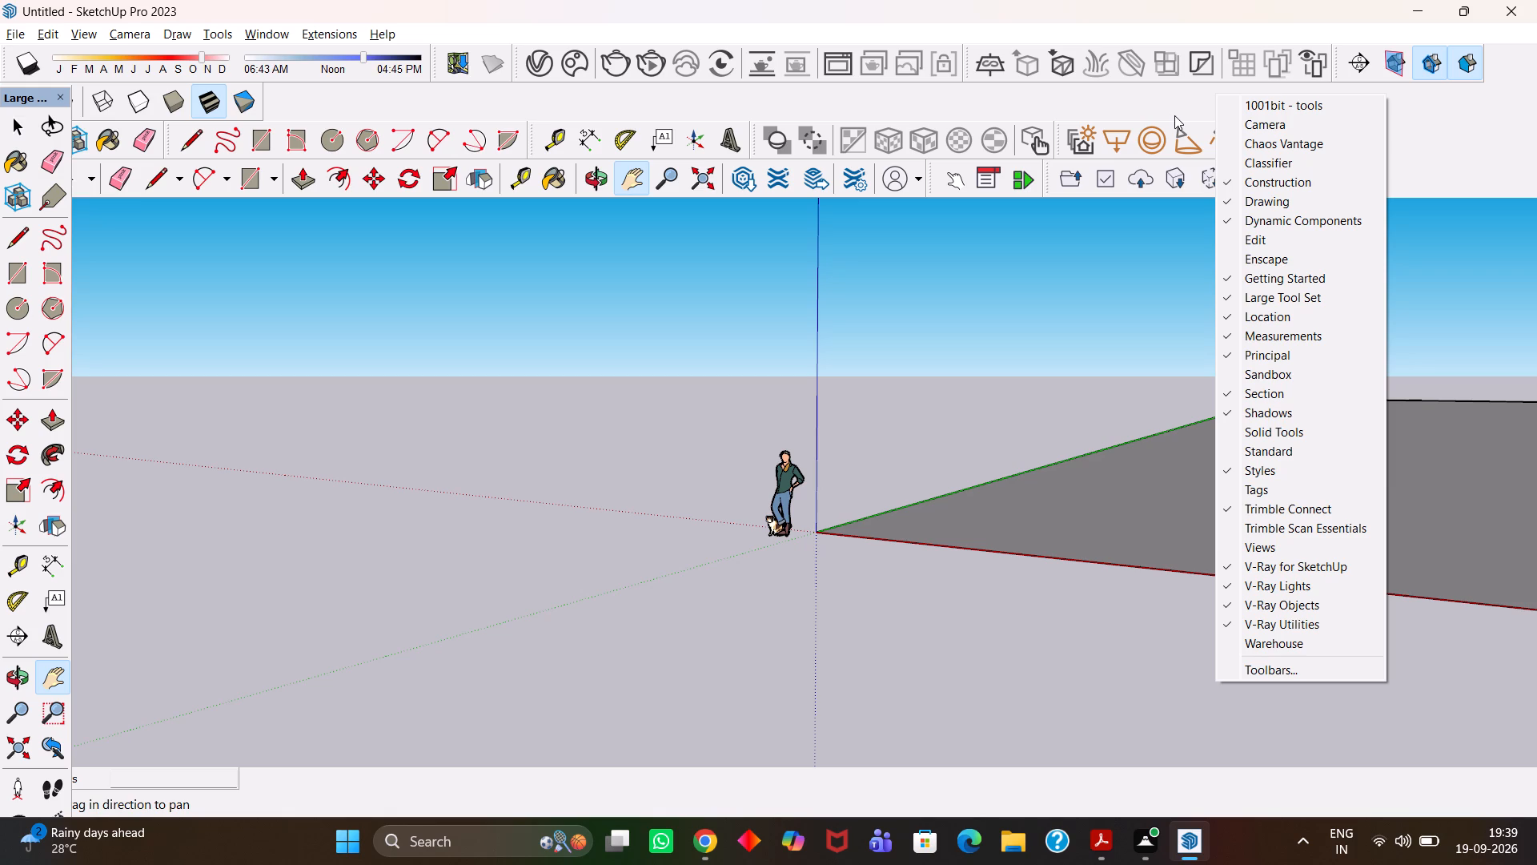
pyautogui.click(1258, 441)
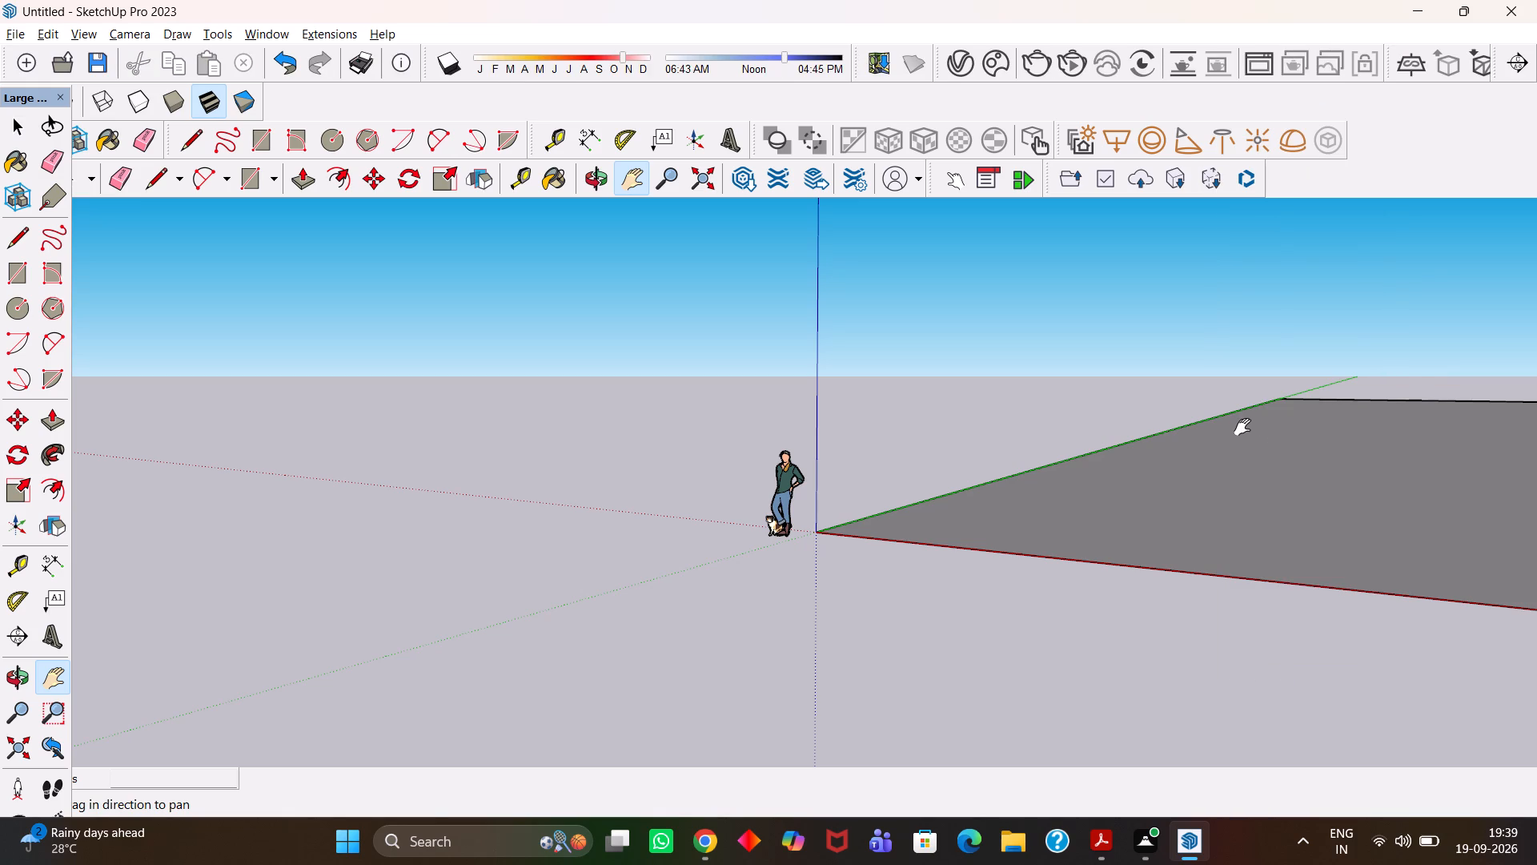
# Undo the drawing of the large ground rectangle.
pyautogui.hotkey('ctrl', 'z')
pyautogui.scroll(2, 880, 504)
pyautogui.press('h')
pyautogui.scroll(-4, 880, 505)
pyautogui.moveTo(1024, 505); pyautogui.dragTo(759, 432)
pyautogui.scroll(-3, 751, 443)
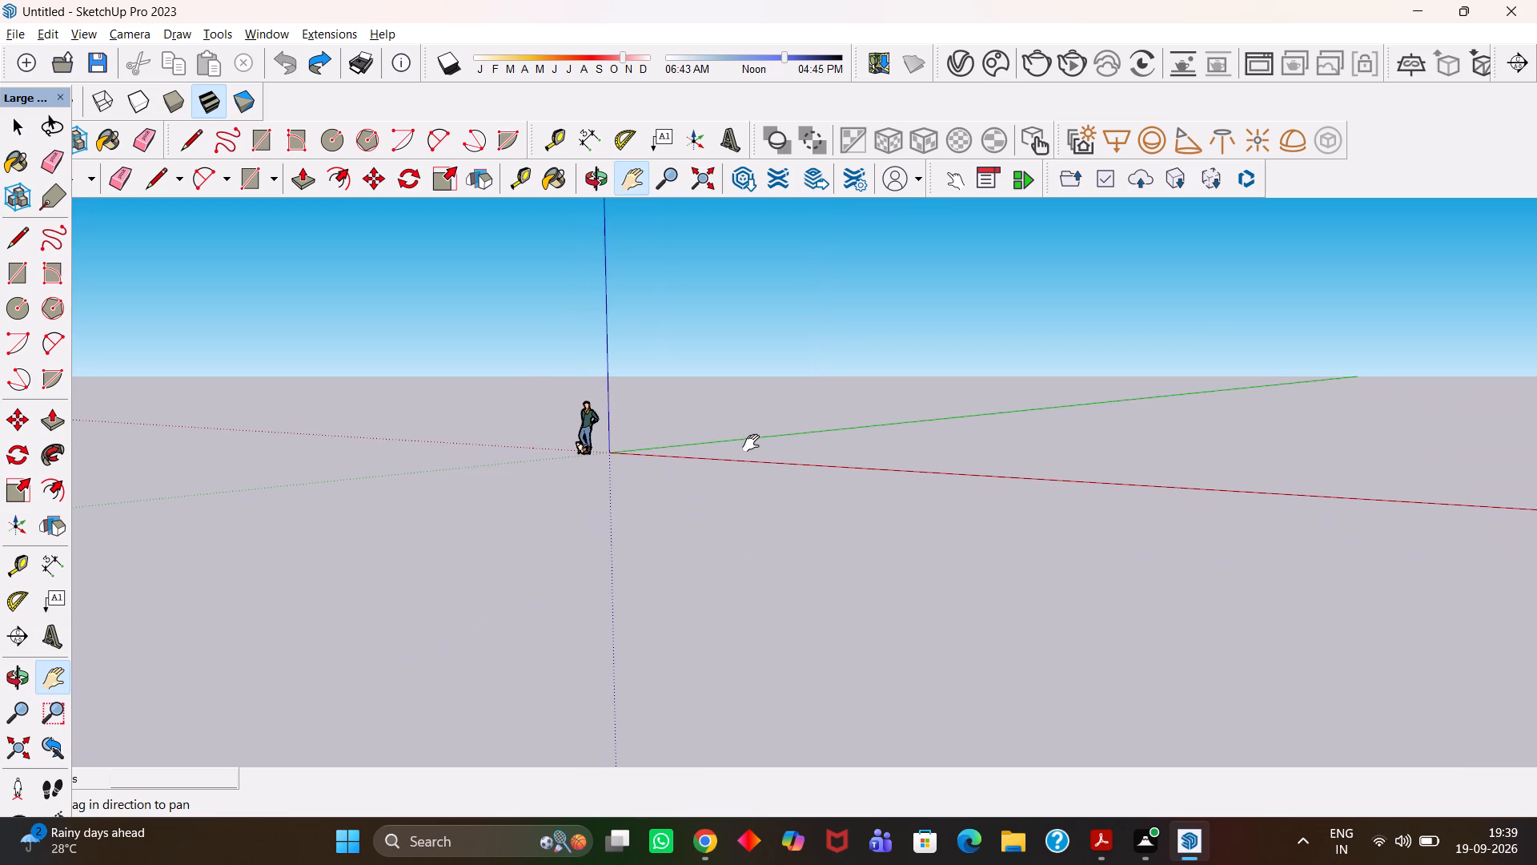
pyautogui.hotkey('ctrl', 'z')
pyautogui.keyDown('ctrl'); pyautogui.scroll(3, 740, 448); pyautogui.keyUp('ctrl')
pyautogui.hotkey('ctrl', 'z')
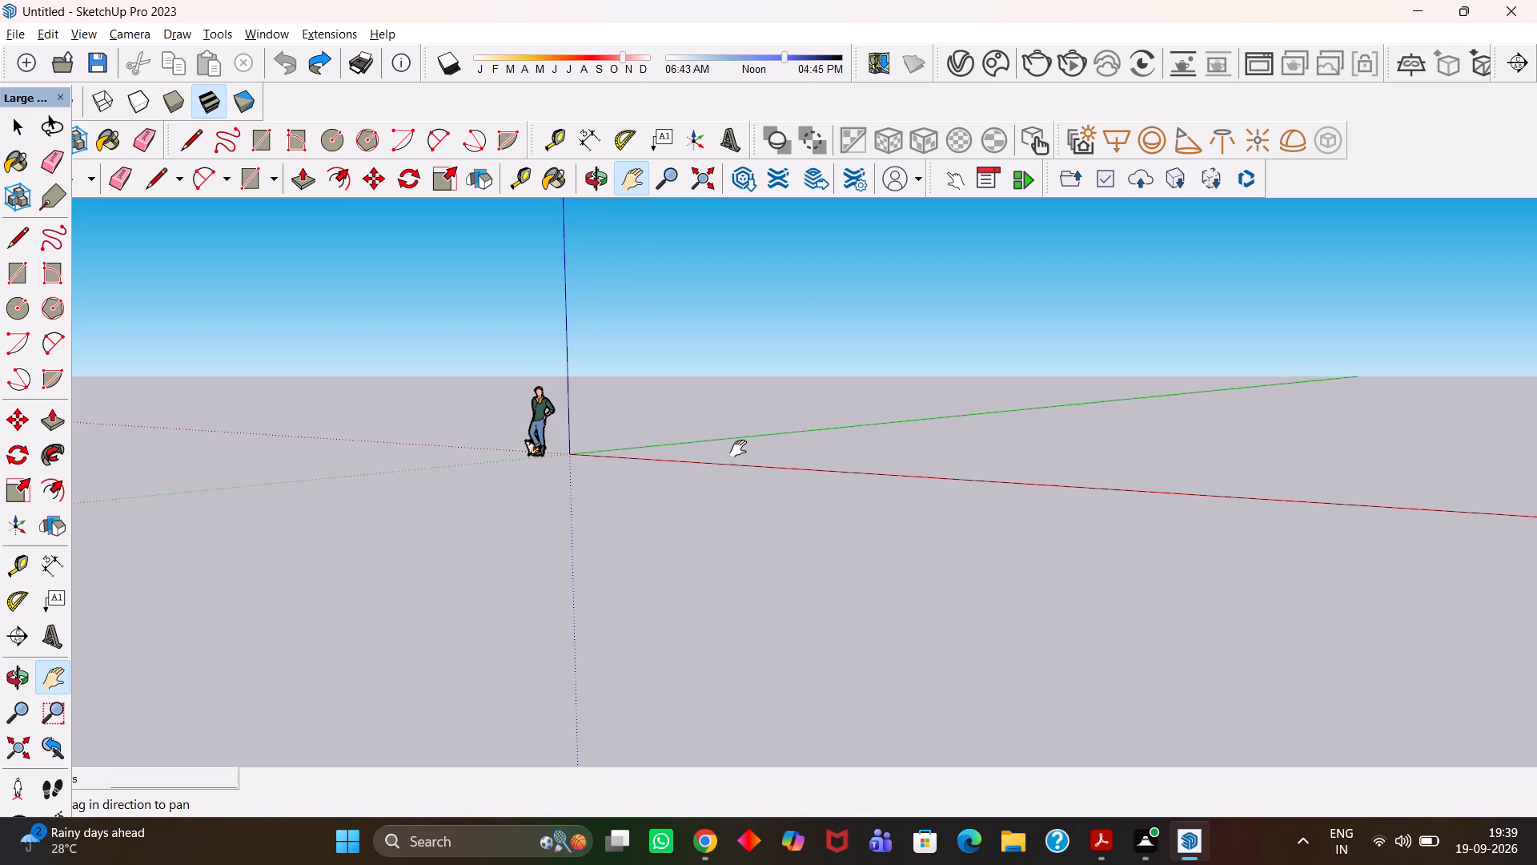
# Draw a ground-plane rectangle from the origin, about 102' along the red axis by 294' along the green axis.
pyautogui.scroll(2, 738, 449)
pyautogui.scroll(-3, 730, 455)
pyautogui.scroll(1, 652, 489)
pyautogui.press('r')
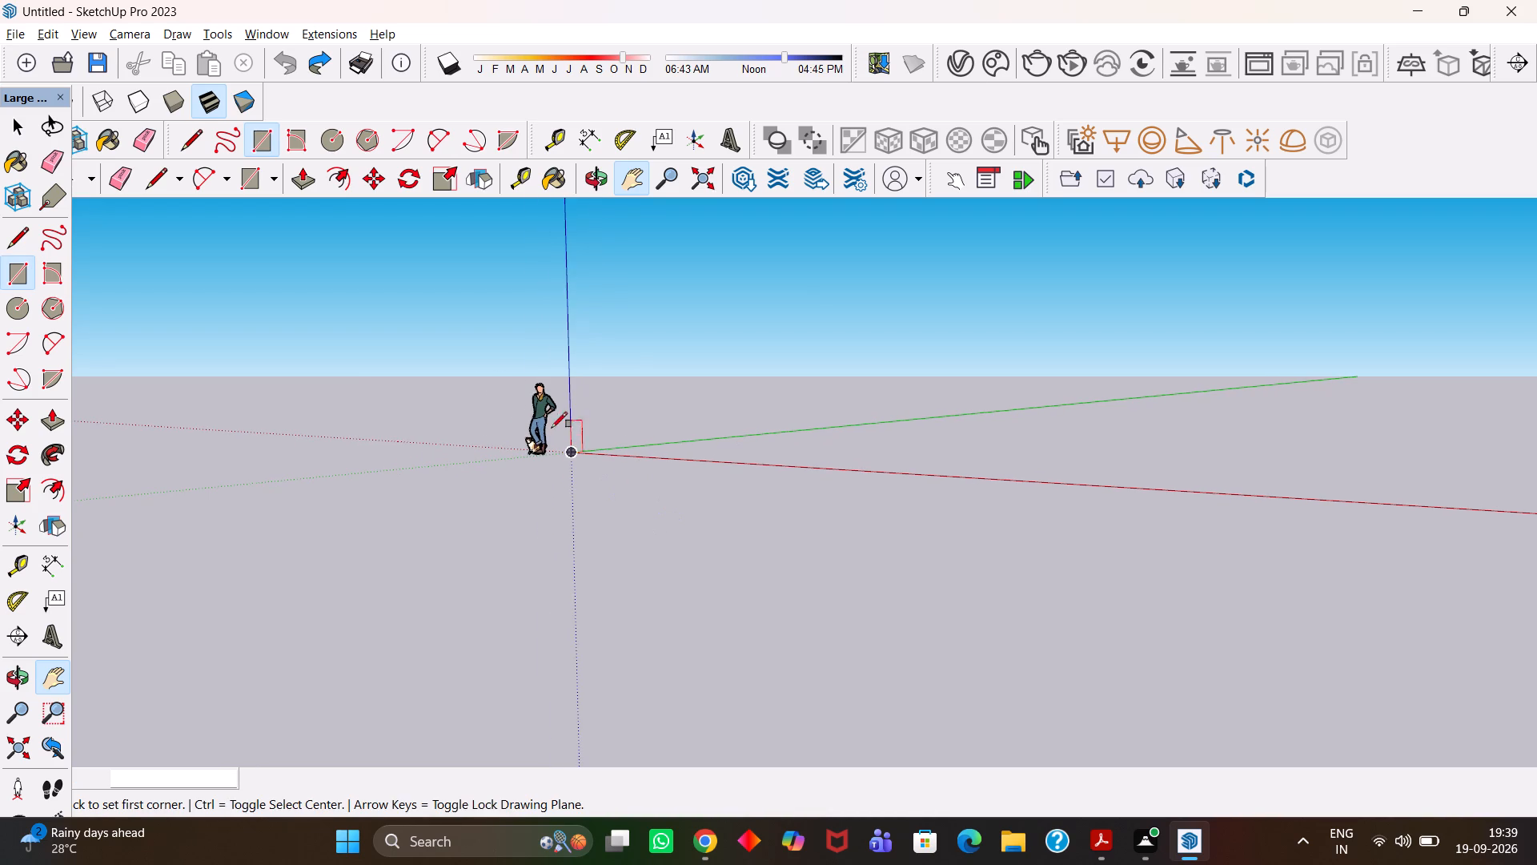
pyautogui.click(570, 451)
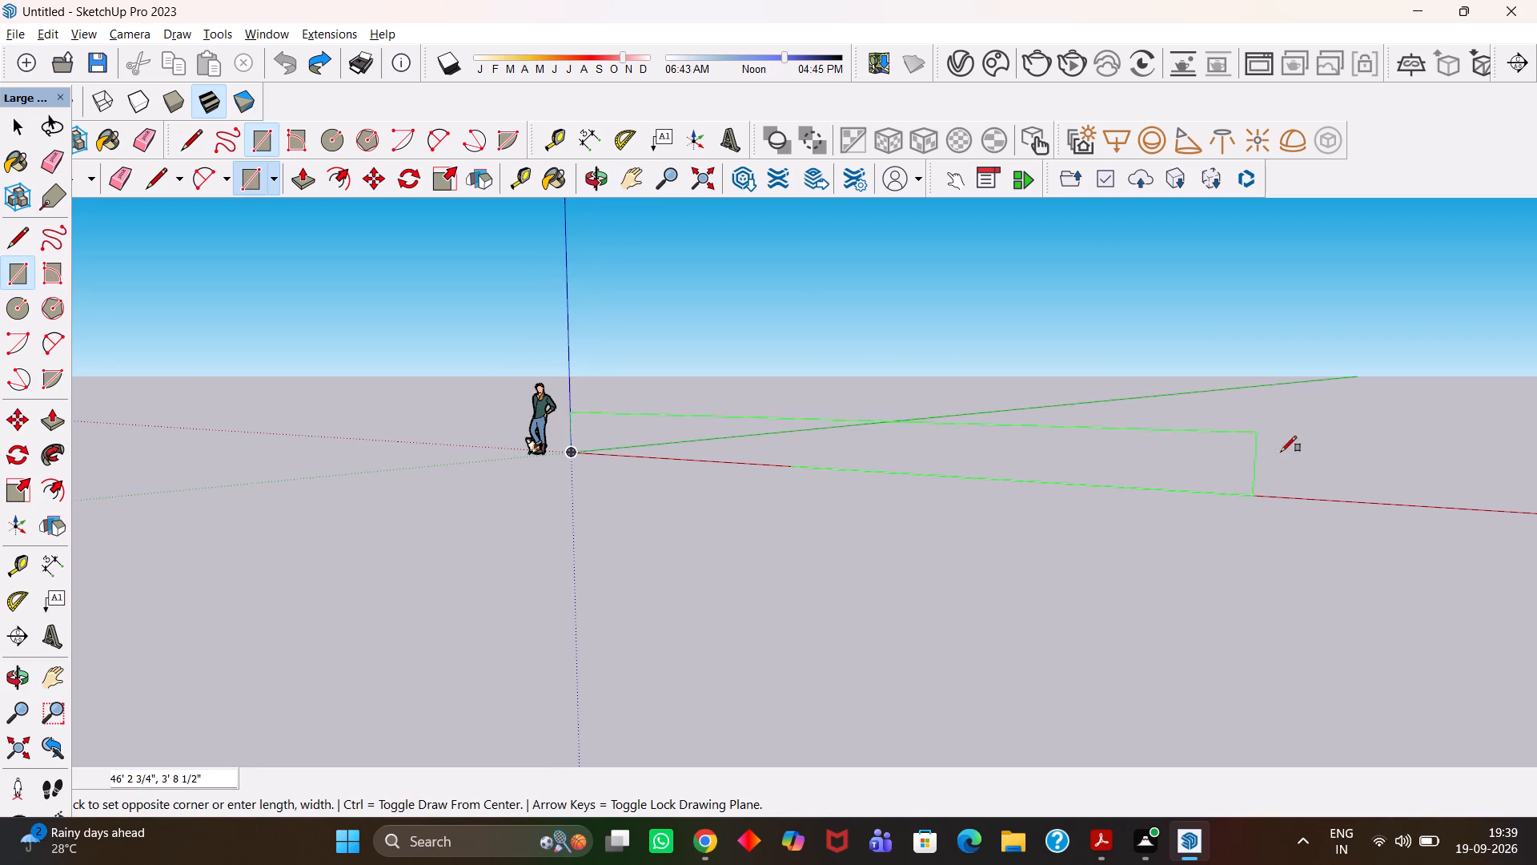
pyautogui.press('h')
pyautogui.scroll(-3, 1299, 441)
pyautogui.moveTo(1291, 436); pyautogui.dragTo(596, 693)
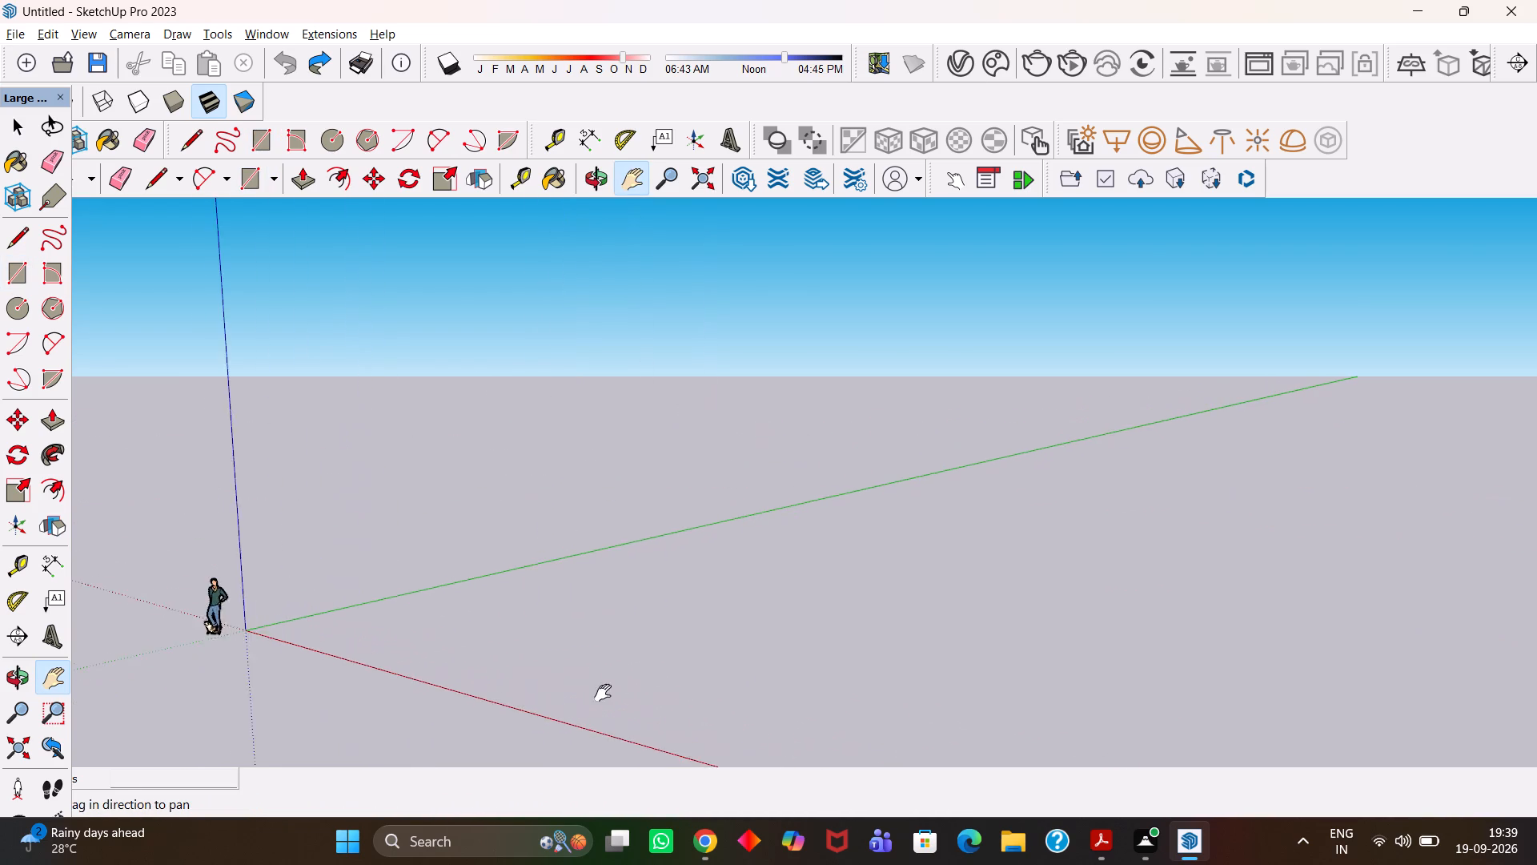
pyautogui.scroll(-5, 614, 669)
pyautogui.press('Escape')
pyautogui.click(1297, 482)
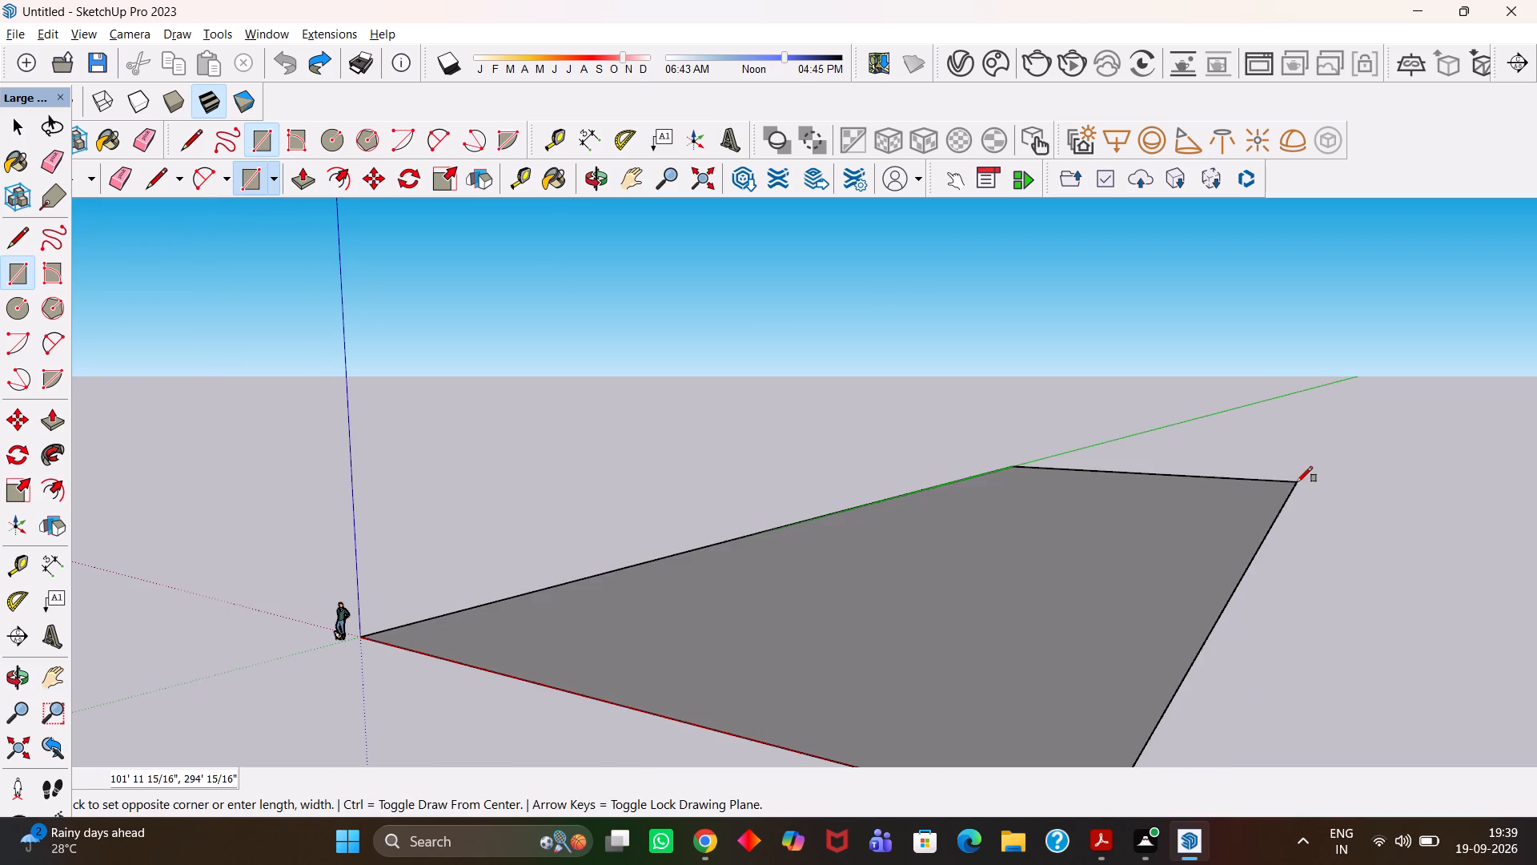
# Examine the new rectangle's corner at the origin, next to the standing scale figure.
pyautogui.scroll(-5, 873, 615)
pyautogui.scroll(2, 797, 670)
pyautogui.press('h')
pyautogui.scroll(6, 524, 601)
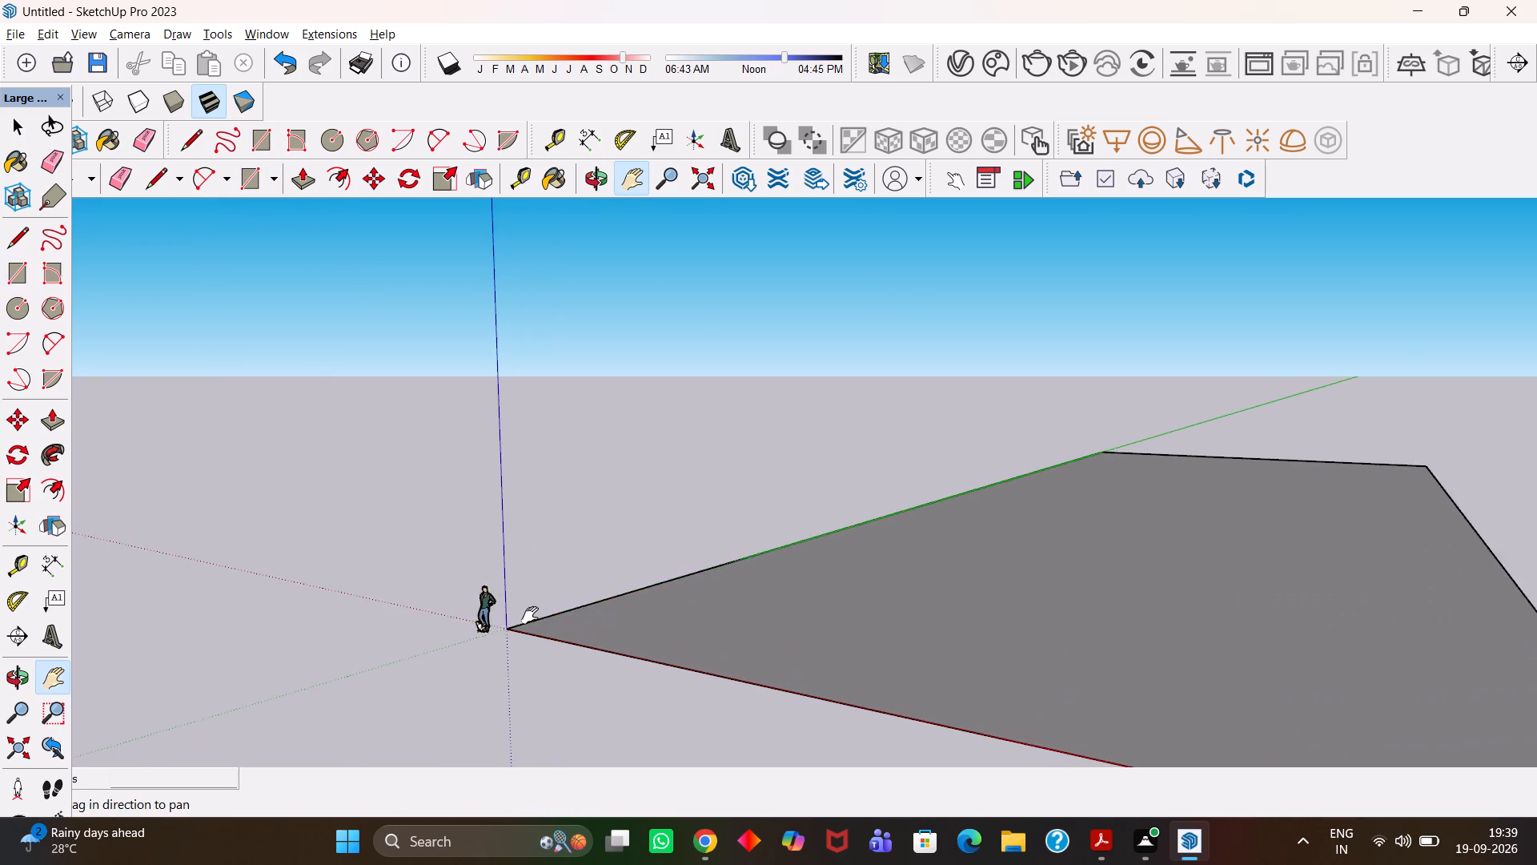
pyautogui.scroll(3, 530, 615)
pyautogui.moveTo(578, 627); pyautogui.dragTo(684, 647)
pyautogui.scroll(3, 685, 647)
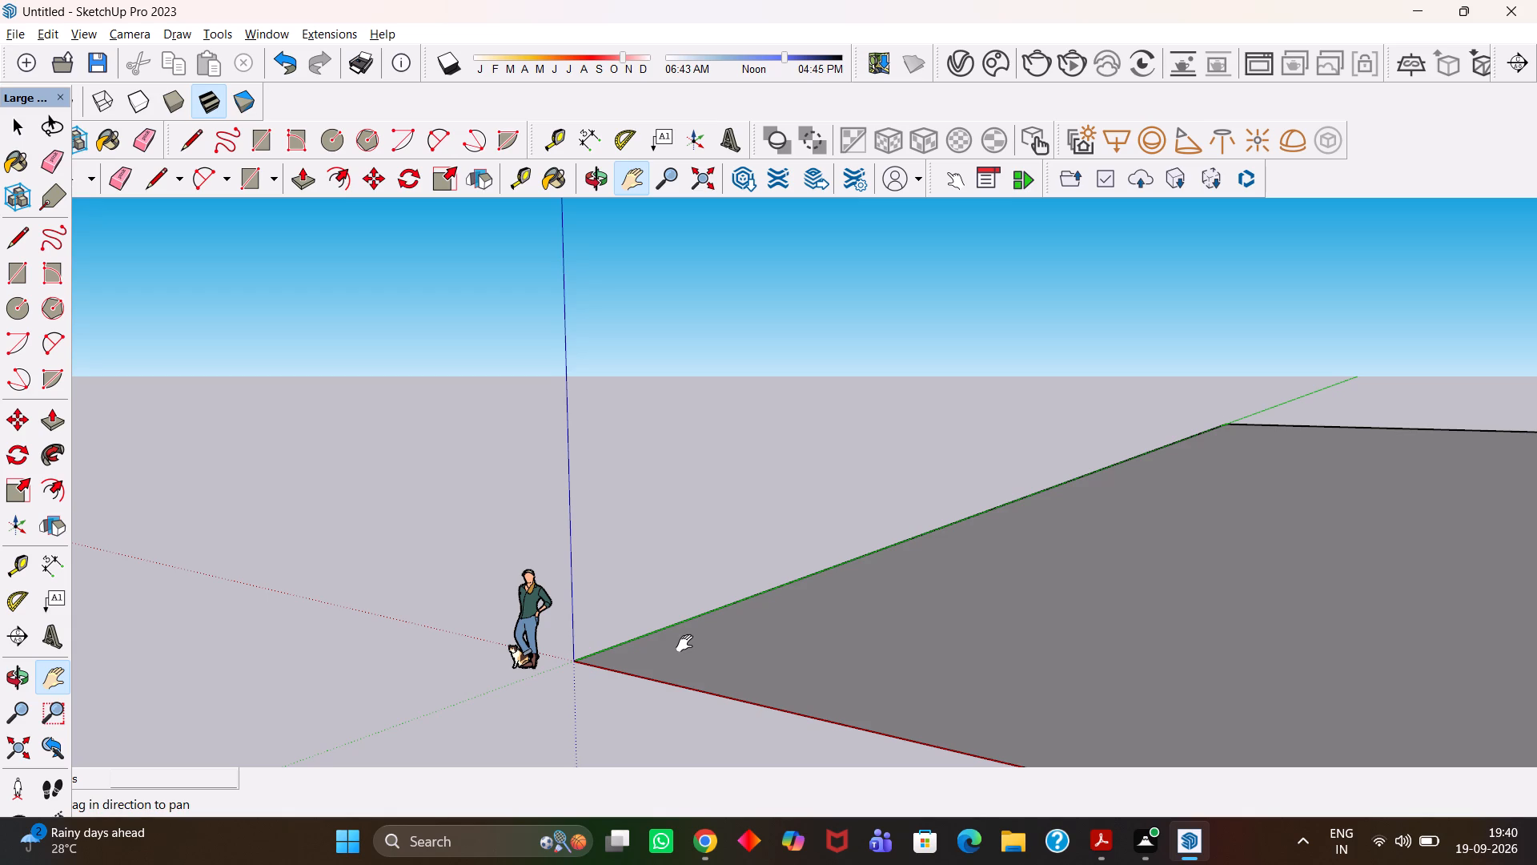
pyautogui.scroll(6, 684, 643)
pyautogui.scroll(-4, 726, 610)
pyautogui.scroll(1, 723, 605)
pyautogui.scroll(-1, 723, 605)
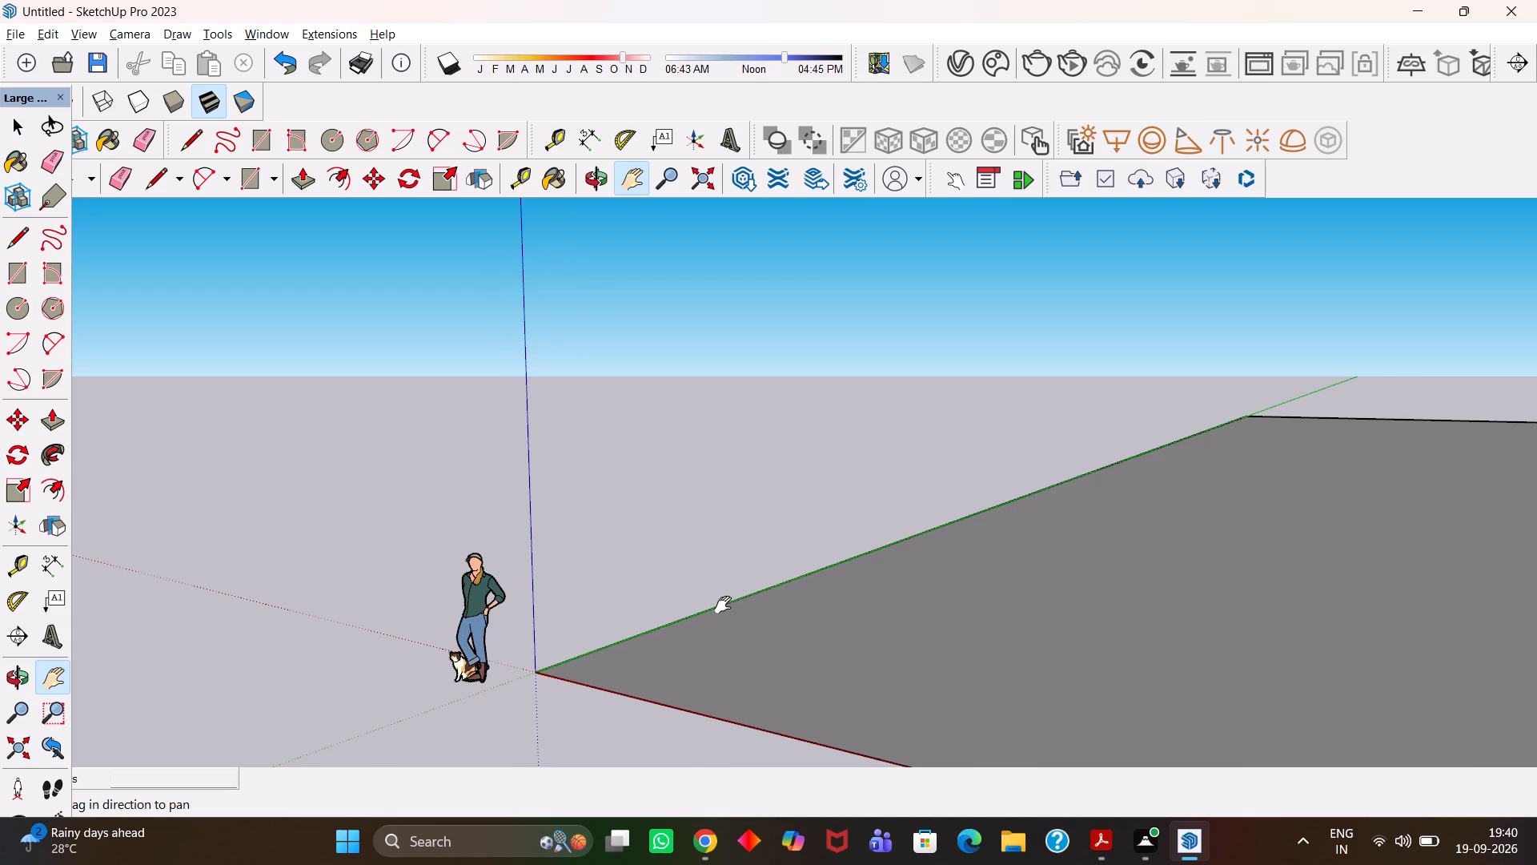
pyautogui.scroll(2, 723, 605)
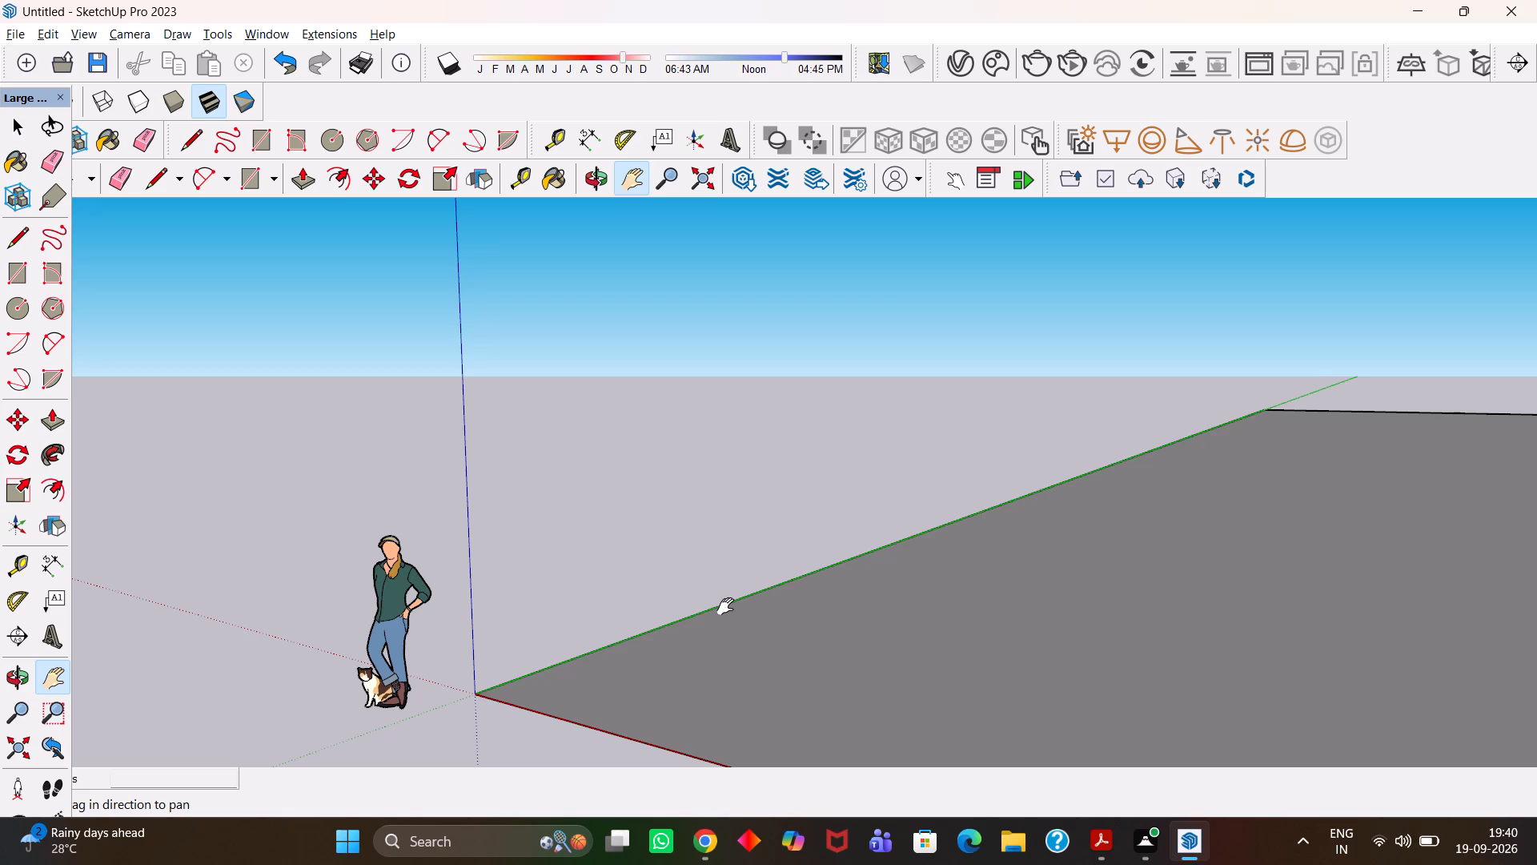
# Place a guide parallel to the rectangle's green-axis edge, about 3' 1" inside the ground rectangle.
pyautogui.press('t')
pyautogui.scroll(-5, 725, 606)
pyautogui.scroll(2, 695, 656)
pyautogui.press('t')
pyautogui.click(604, 649)
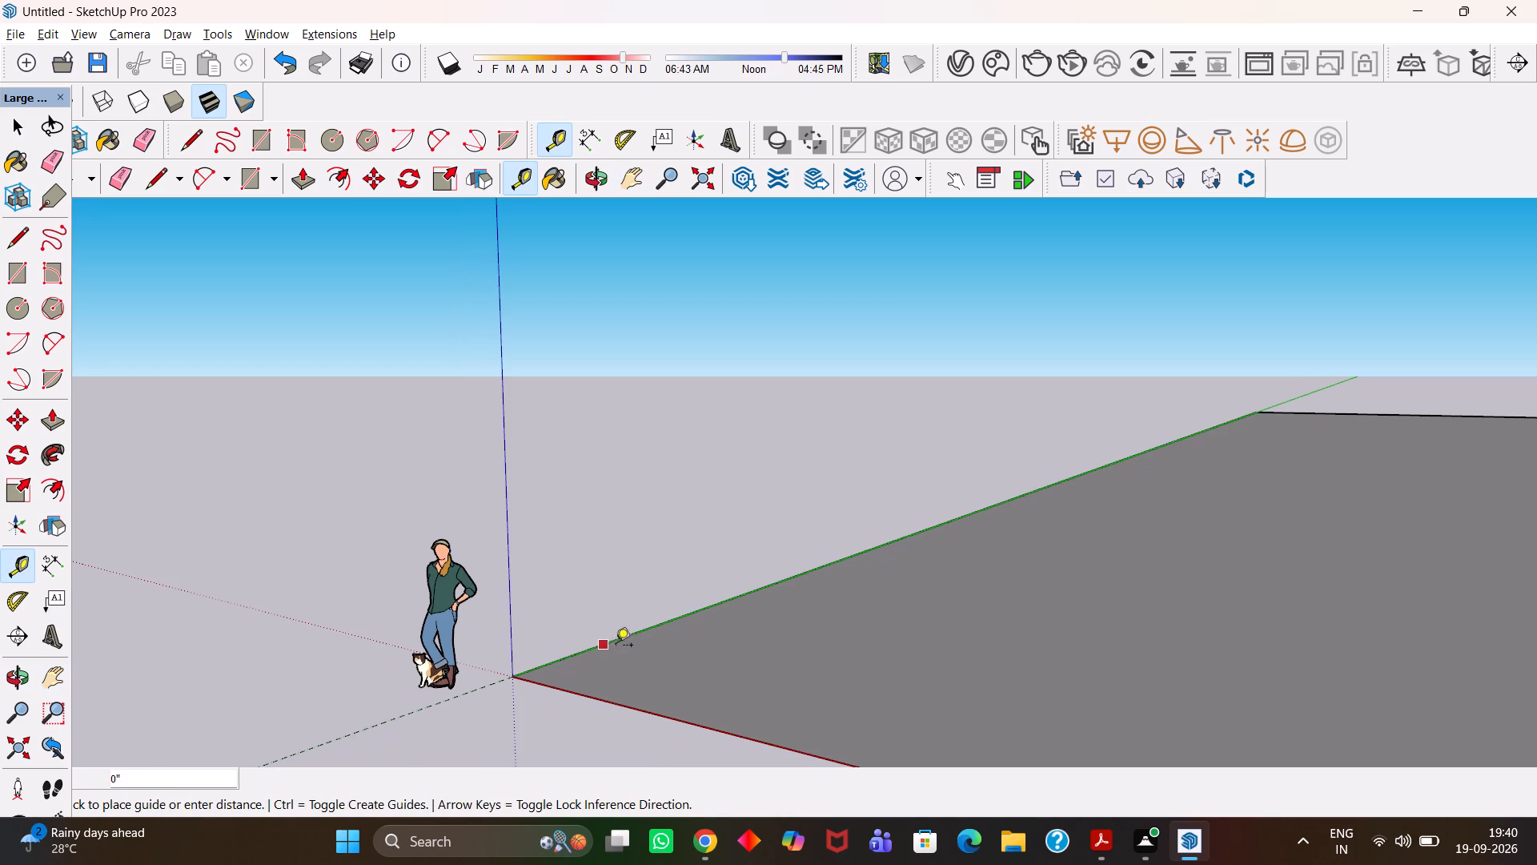
pyautogui.click(660, 662)
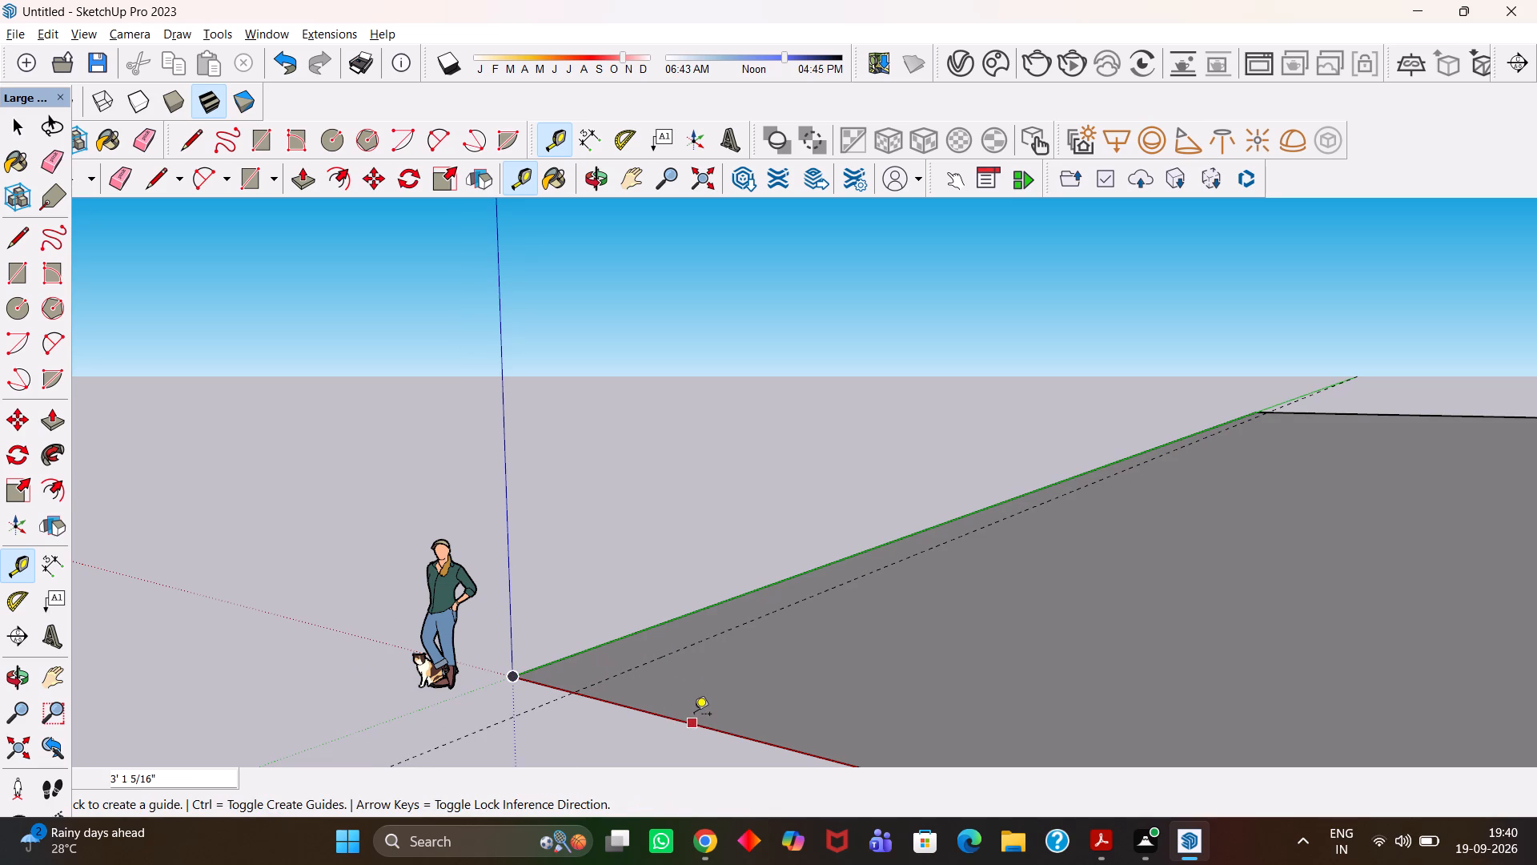
# Place a guide parallel to the rectangle's red-axis edge, about 3' 8" inside the ground rectangle.
pyautogui.click(695, 715)
pyautogui.press('t')
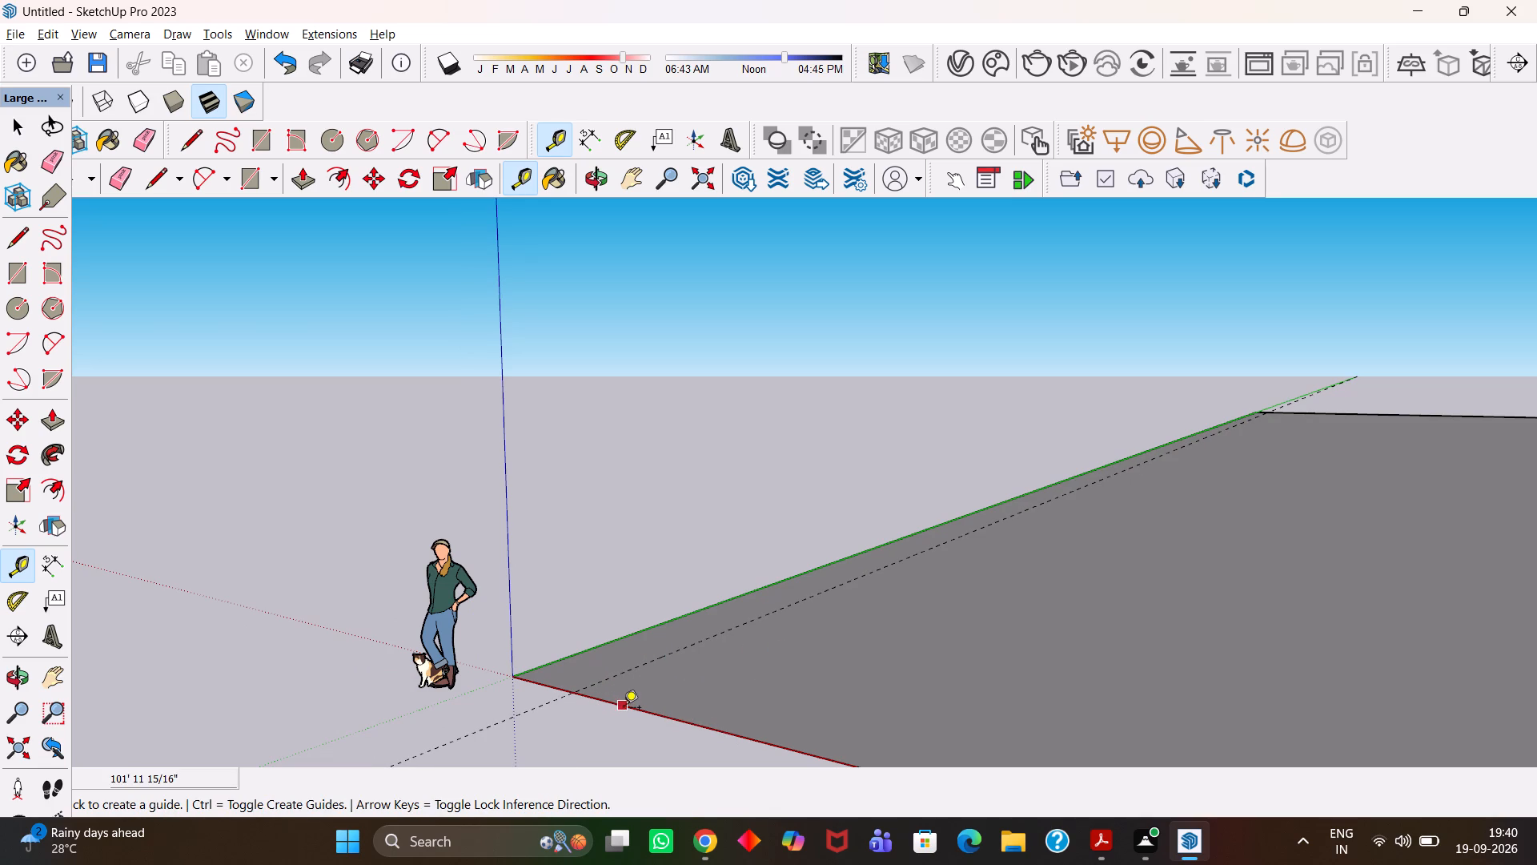
pyautogui.click(624, 709)
pyautogui.click(717, 682)
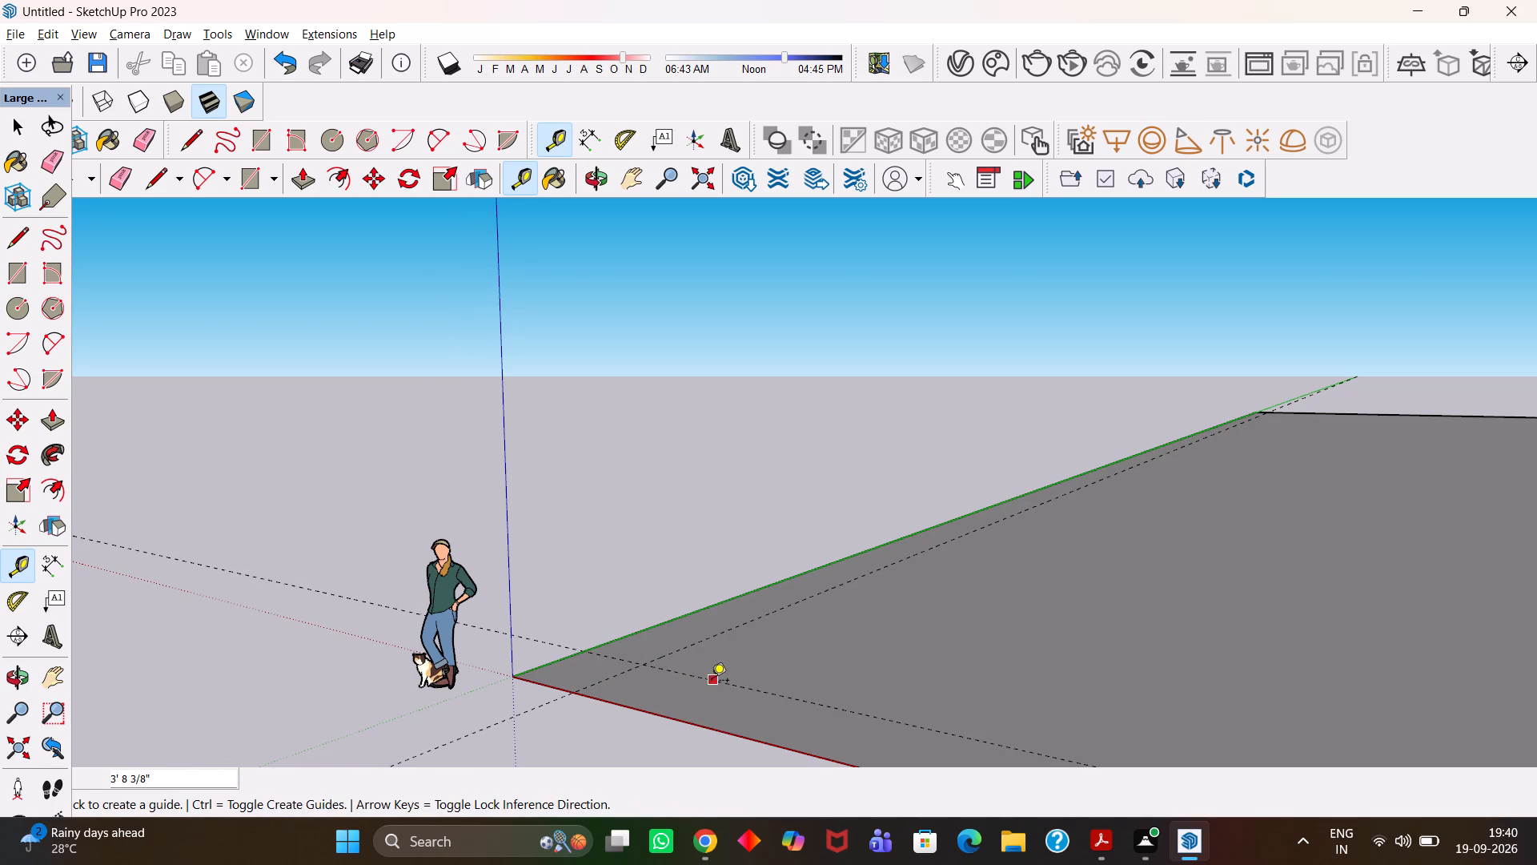
# Place a parallel guide 25' along the red direction from the guide that follows the green-axis edge.
pyautogui.scroll(4, 712, 682)
pyautogui.press('h')
pyautogui.scroll(6, 636, 641)
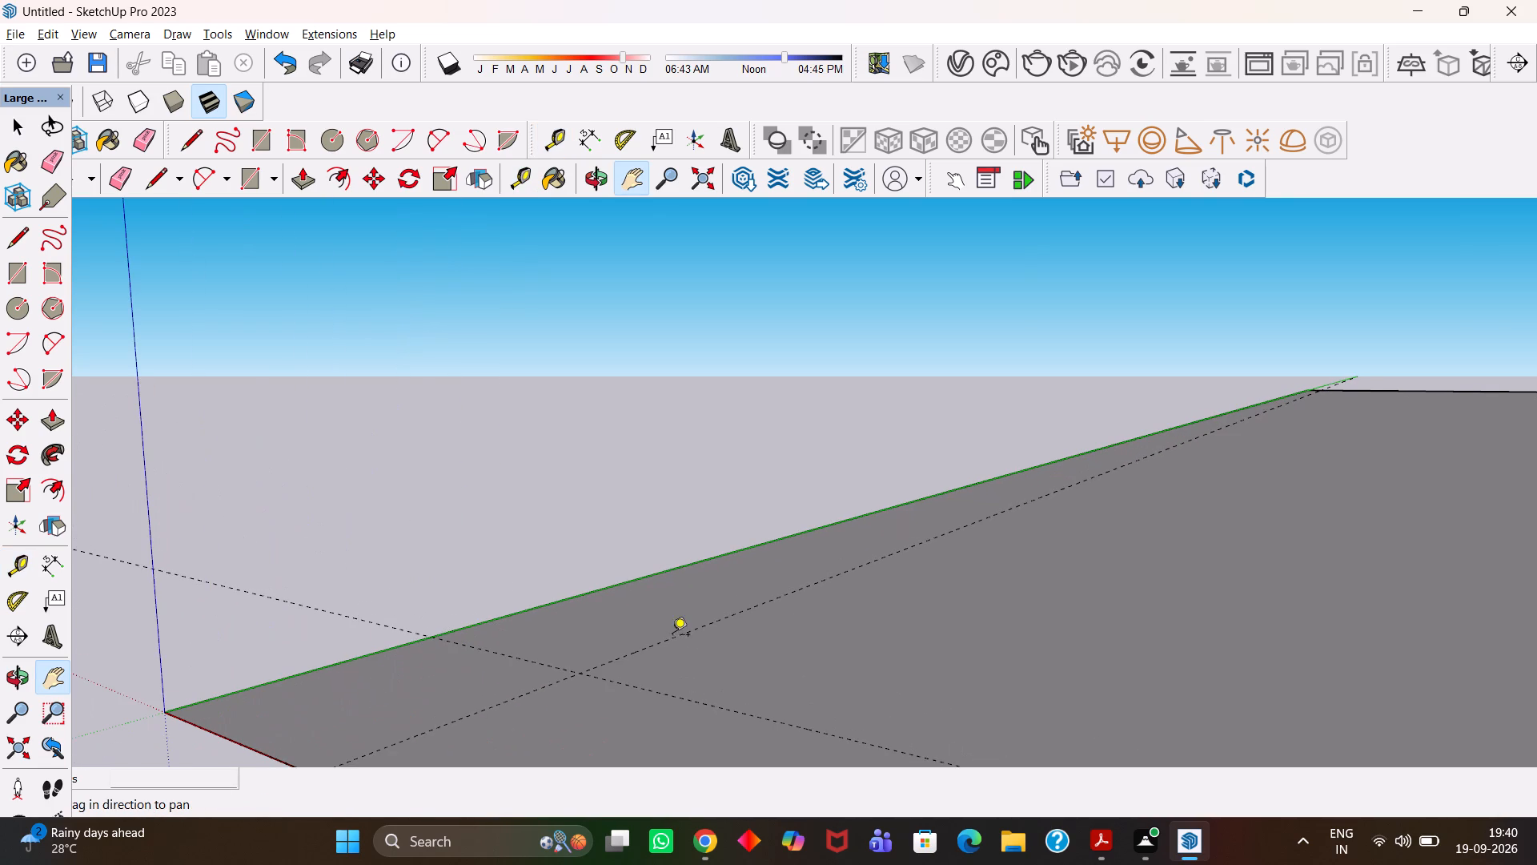
pyautogui.press('t')
pyautogui.click(678, 634)
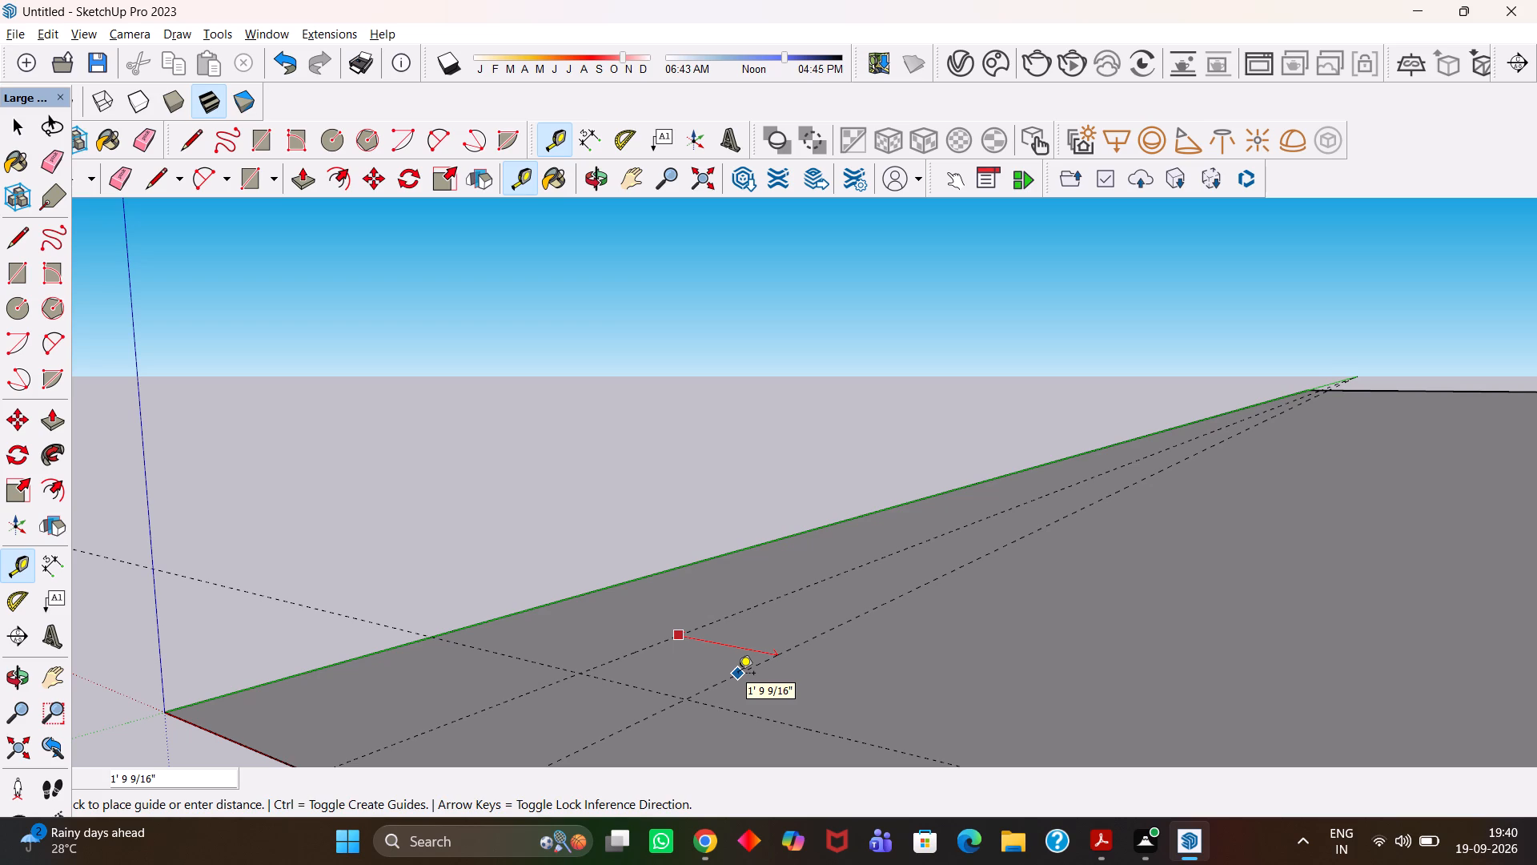
pyautogui.write("25'")
pyautogui.press('Return')
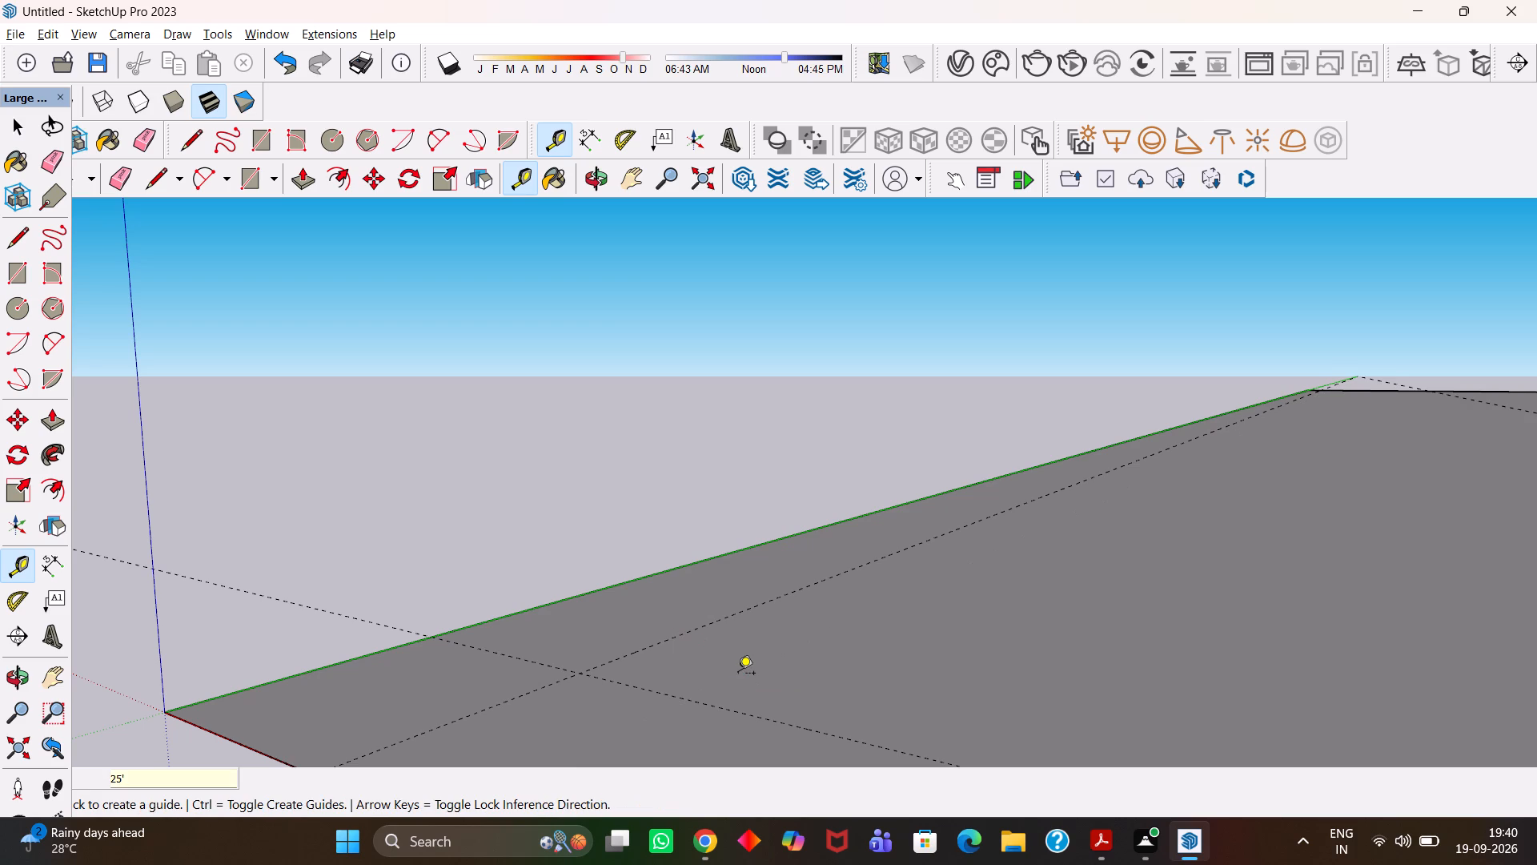
# Place a parallel guide 45' along the green direction from the guide that follows the red-axis edge.
pyautogui.press('h')
pyautogui.scroll(-5, 834, 622)
pyautogui.moveTo(997, 618); pyautogui.dragTo(736, 610)
pyautogui.scroll(-9, 735, 605)
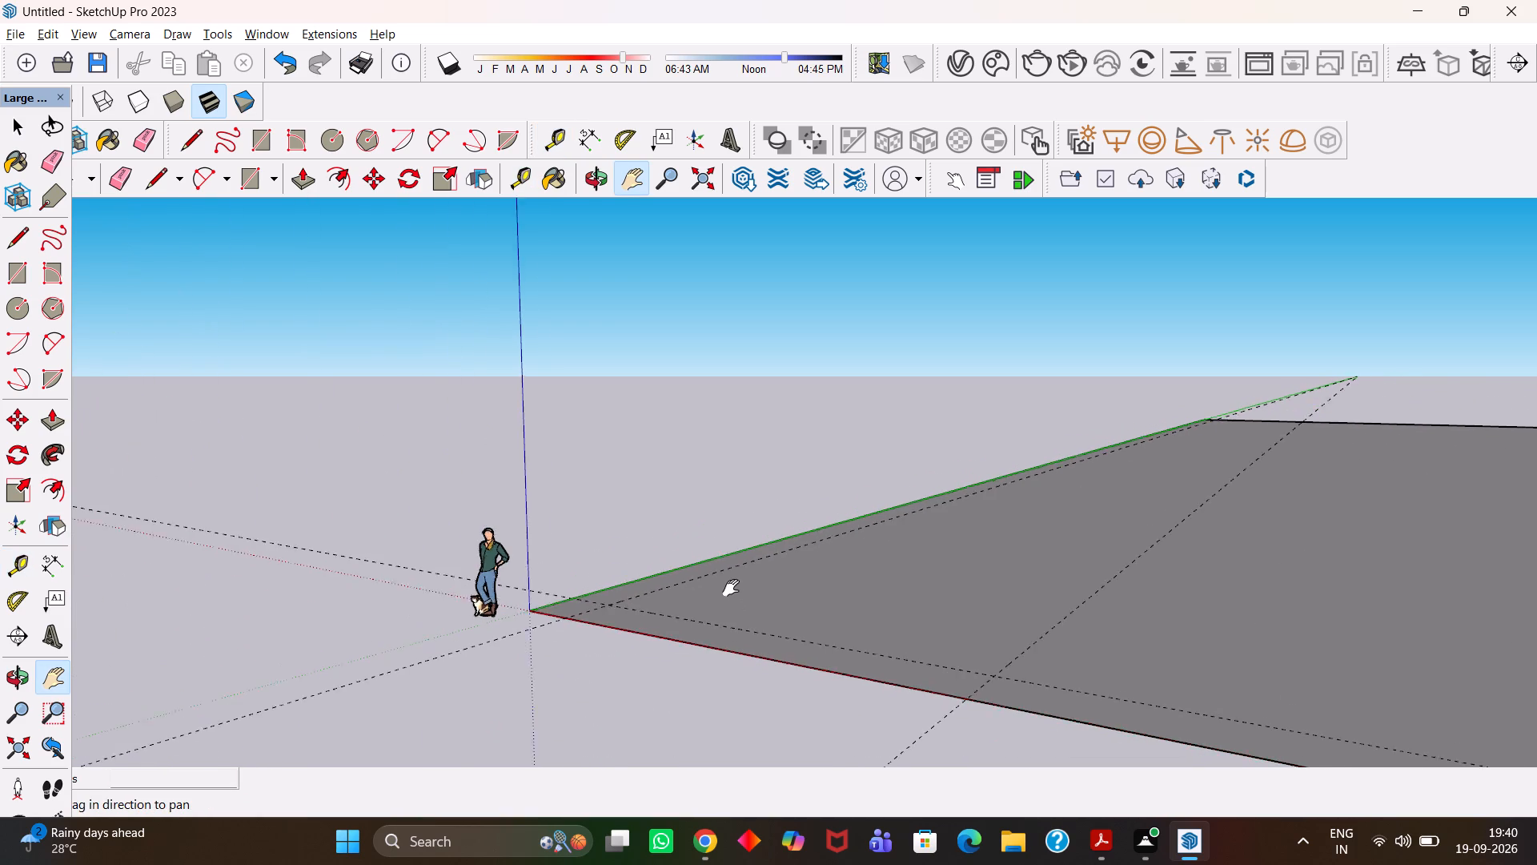
pyautogui.scroll(-1, 731, 588)
pyautogui.moveTo(893, 654); pyautogui.dragTo(867, 654)
pyautogui.scroll(6, 839, 641)
pyautogui.moveTo(845, 624); pyautogui.dragTo(820, 662)
pyautogui.press('t')
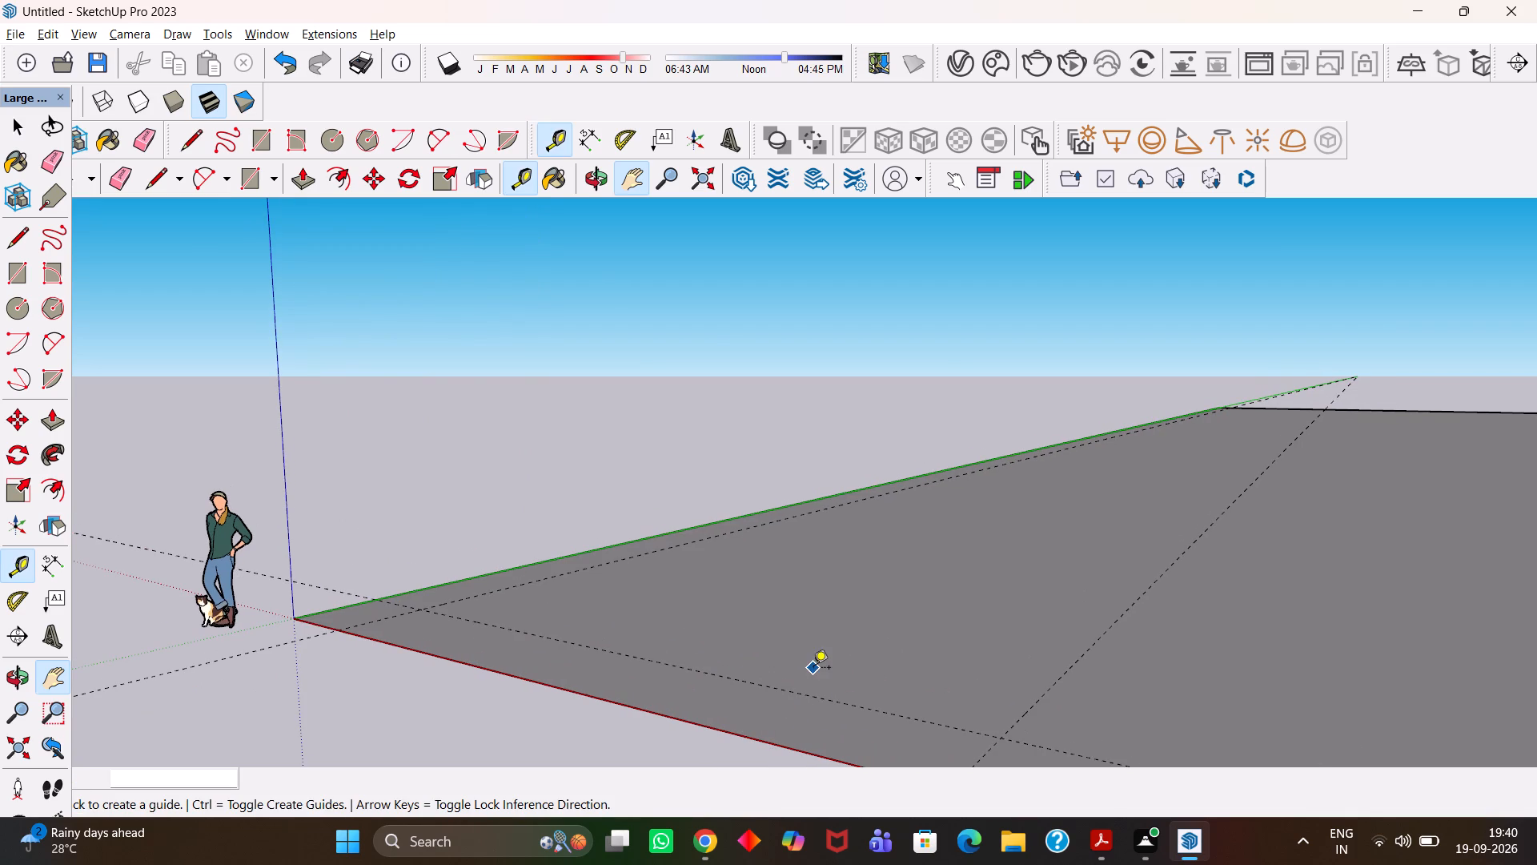
pyautogui.click(787, 690)
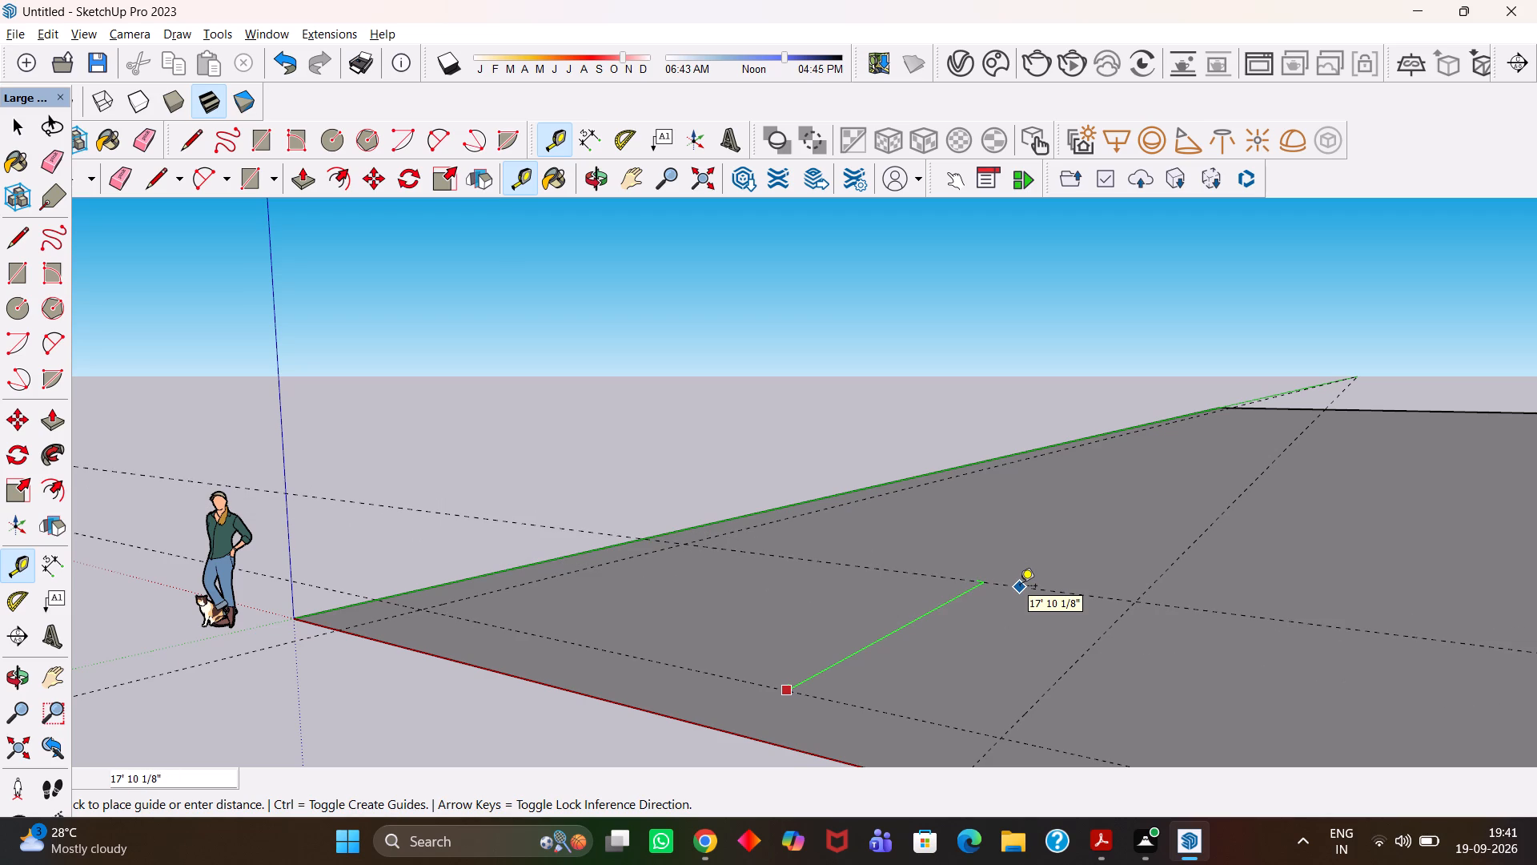
pyautogui.write("45'")
pyautogui.press('Return')
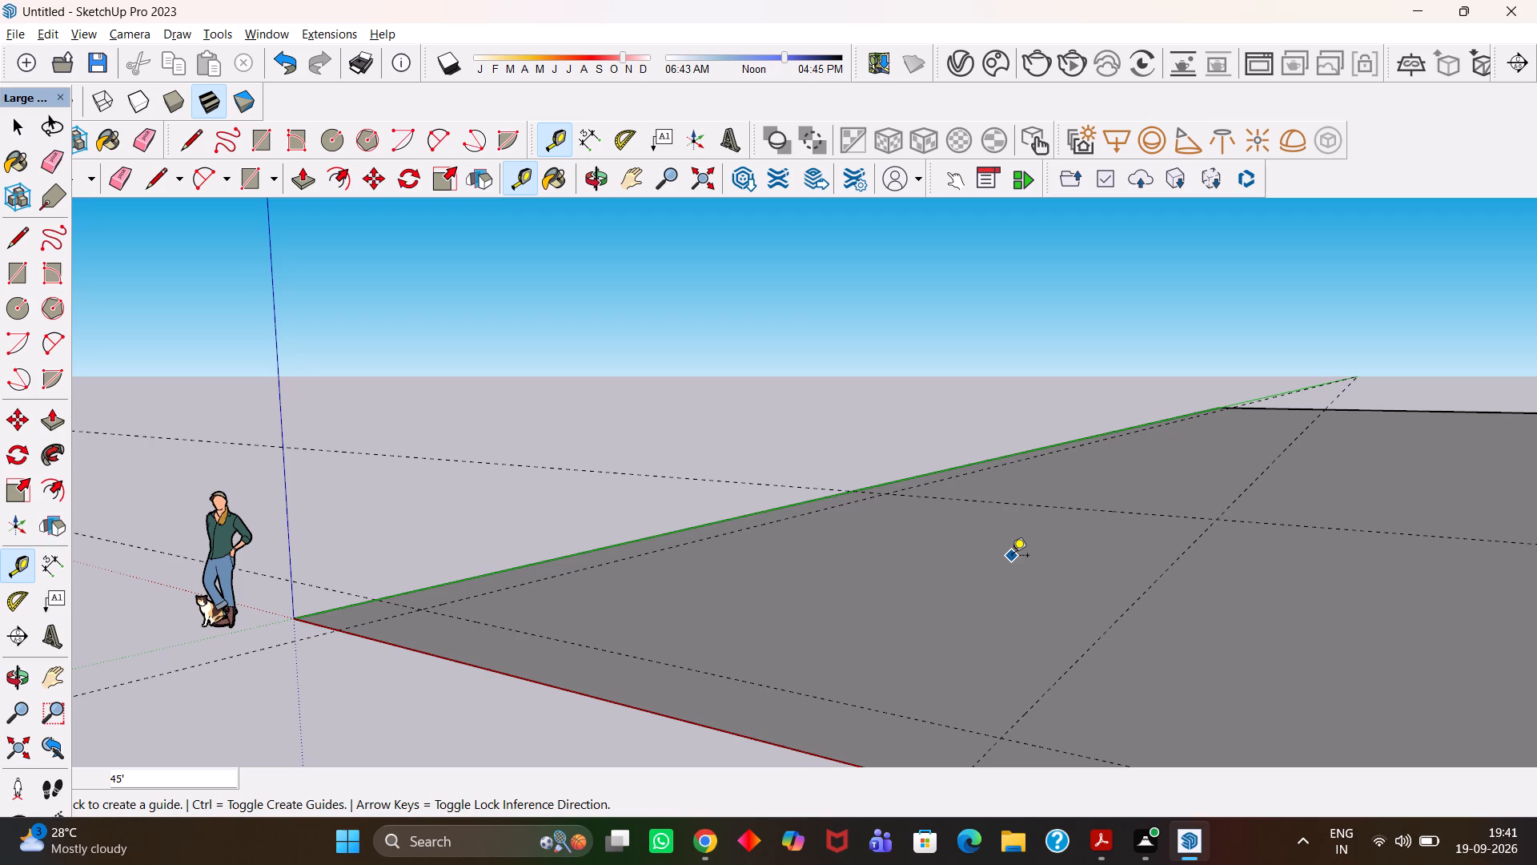
# Draw a 45' by 25' rectangle between the opposite intersections of the four guides.
pyautogui.press('r')
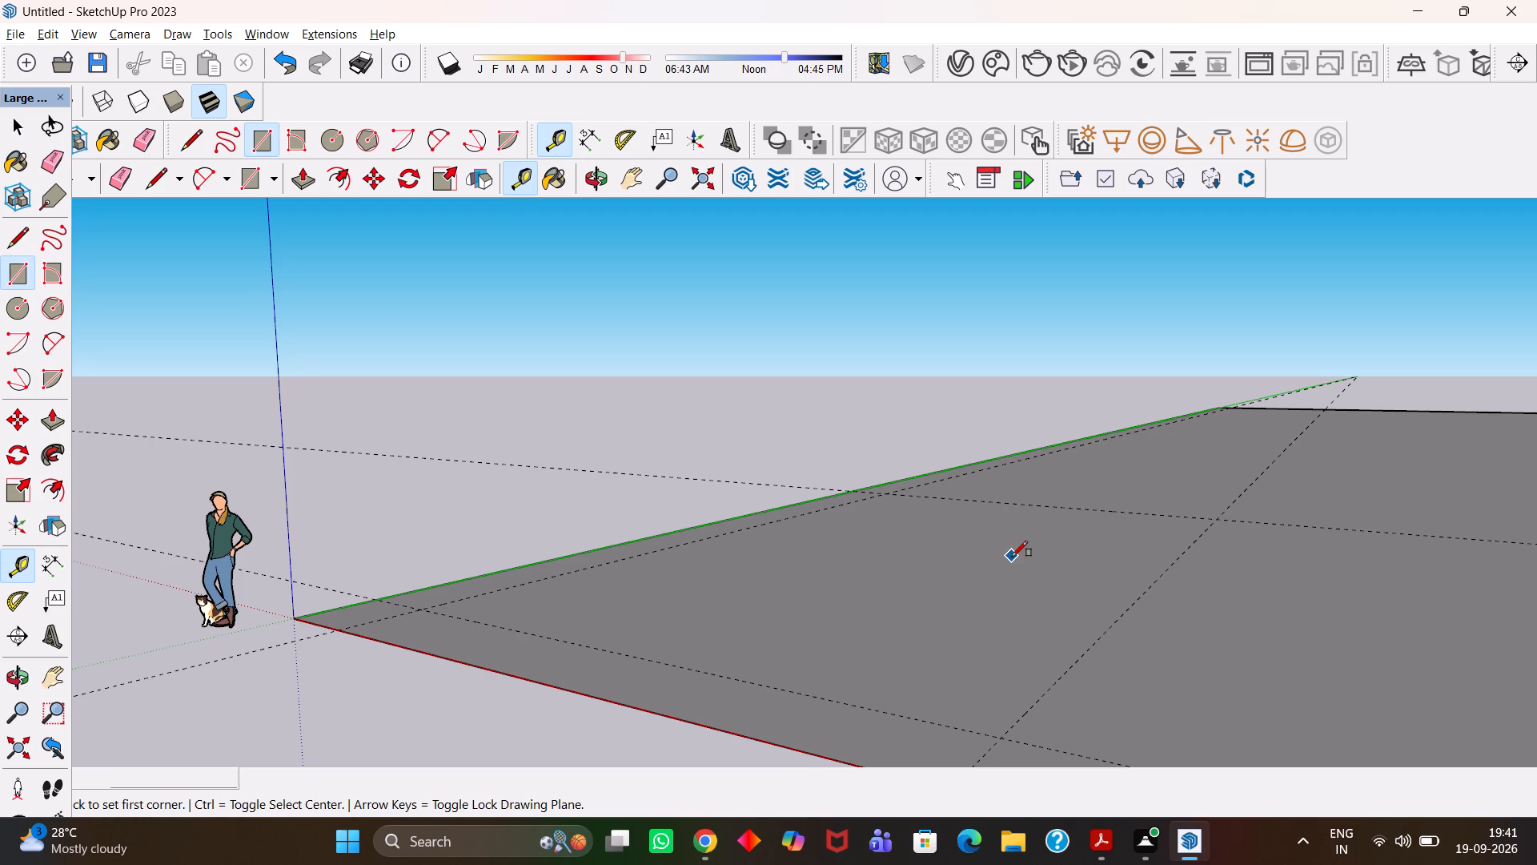
pyautogui.click(425, 608)
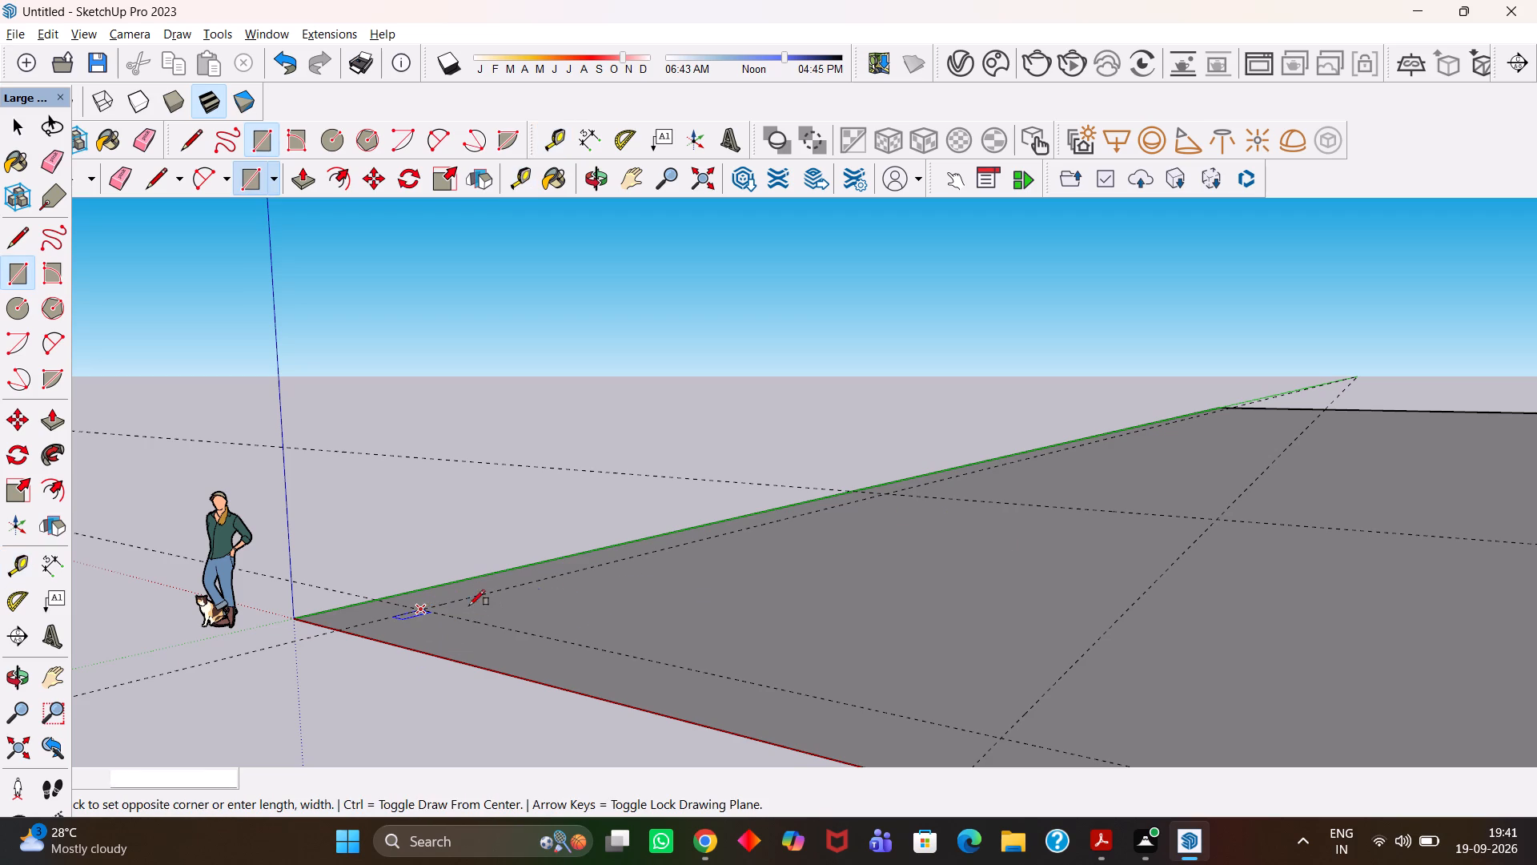
pyautogui.click(1218, 517)
# Offset the 45' by 25' rectangle's outline 9" inward.
pyautogui.press('f')
pyautogui.click(752, 641)
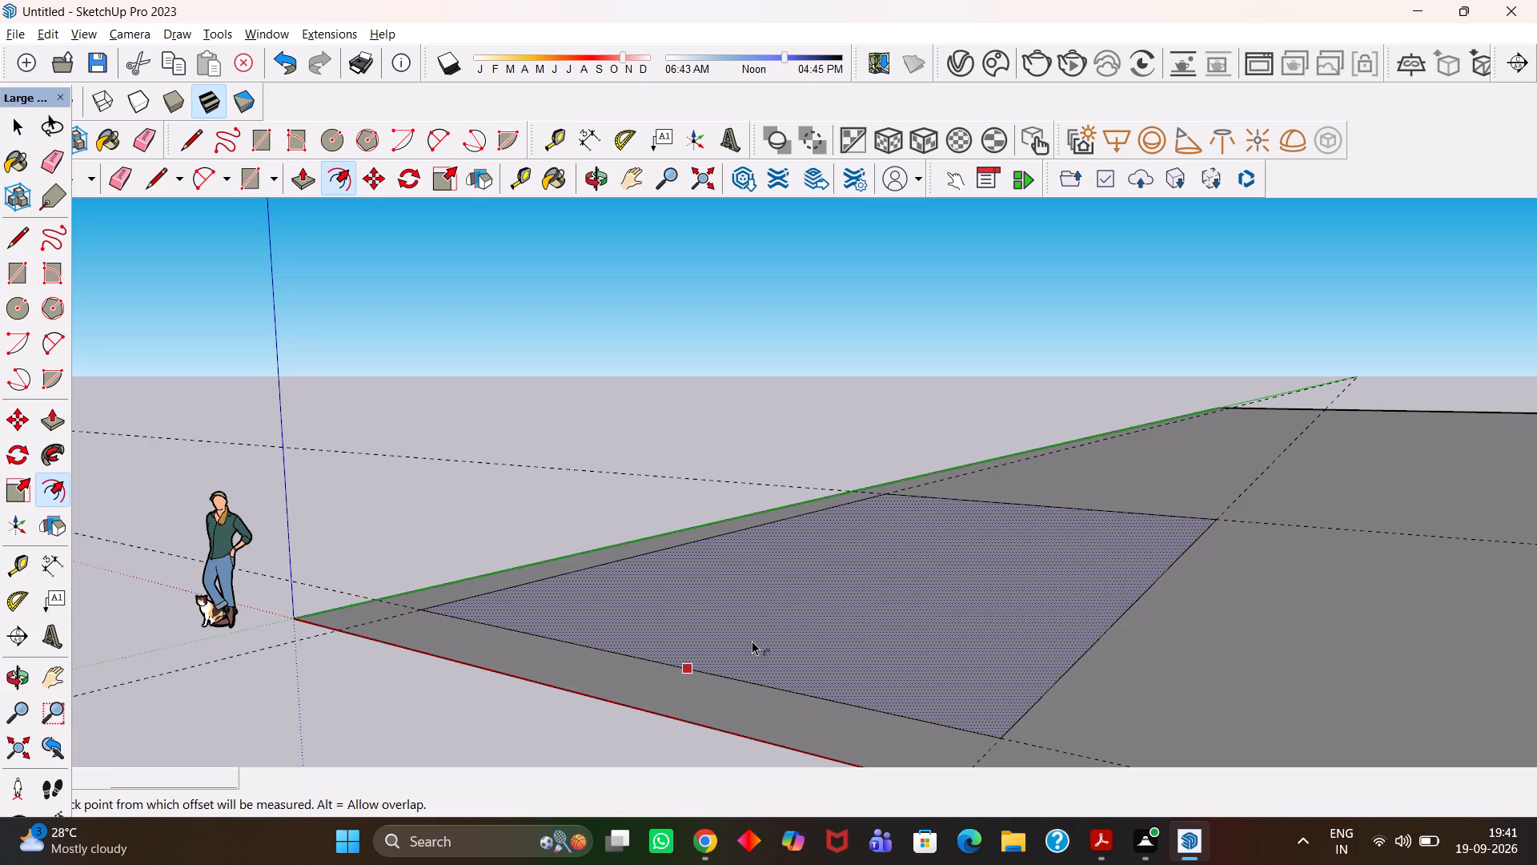
pyautogui.write('9"')
pyautogui.press('Return')
# Pull a guide parallel to the green axis inward from the midpoint of the offset outline's long edge nearest that axis.
pyautogui.press('h')
pyautogui.scroll(4, 700, 636)
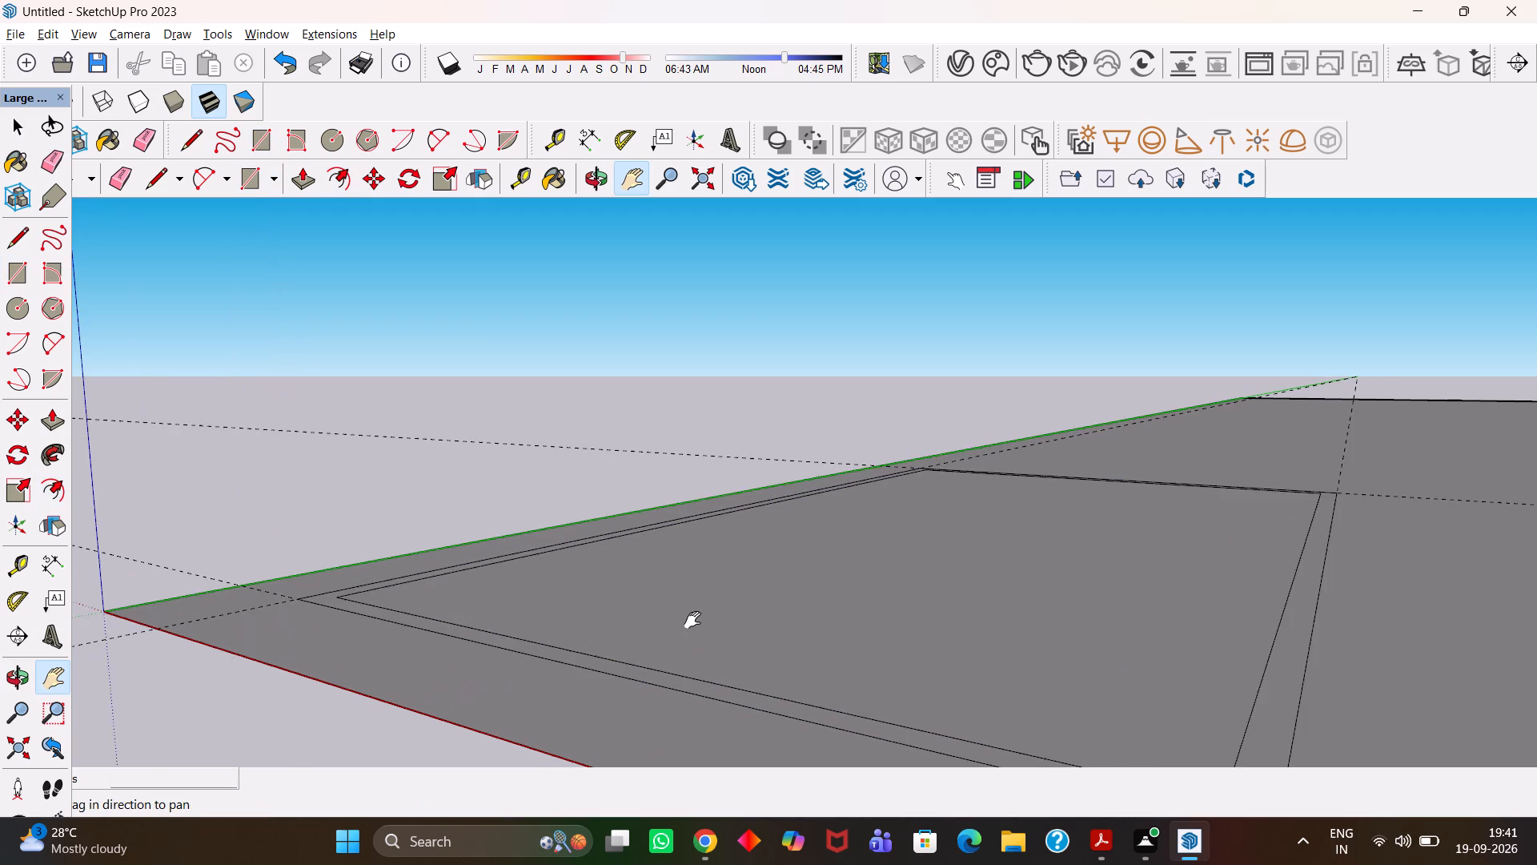
pyautogui.scroll(-4, 692, 620)
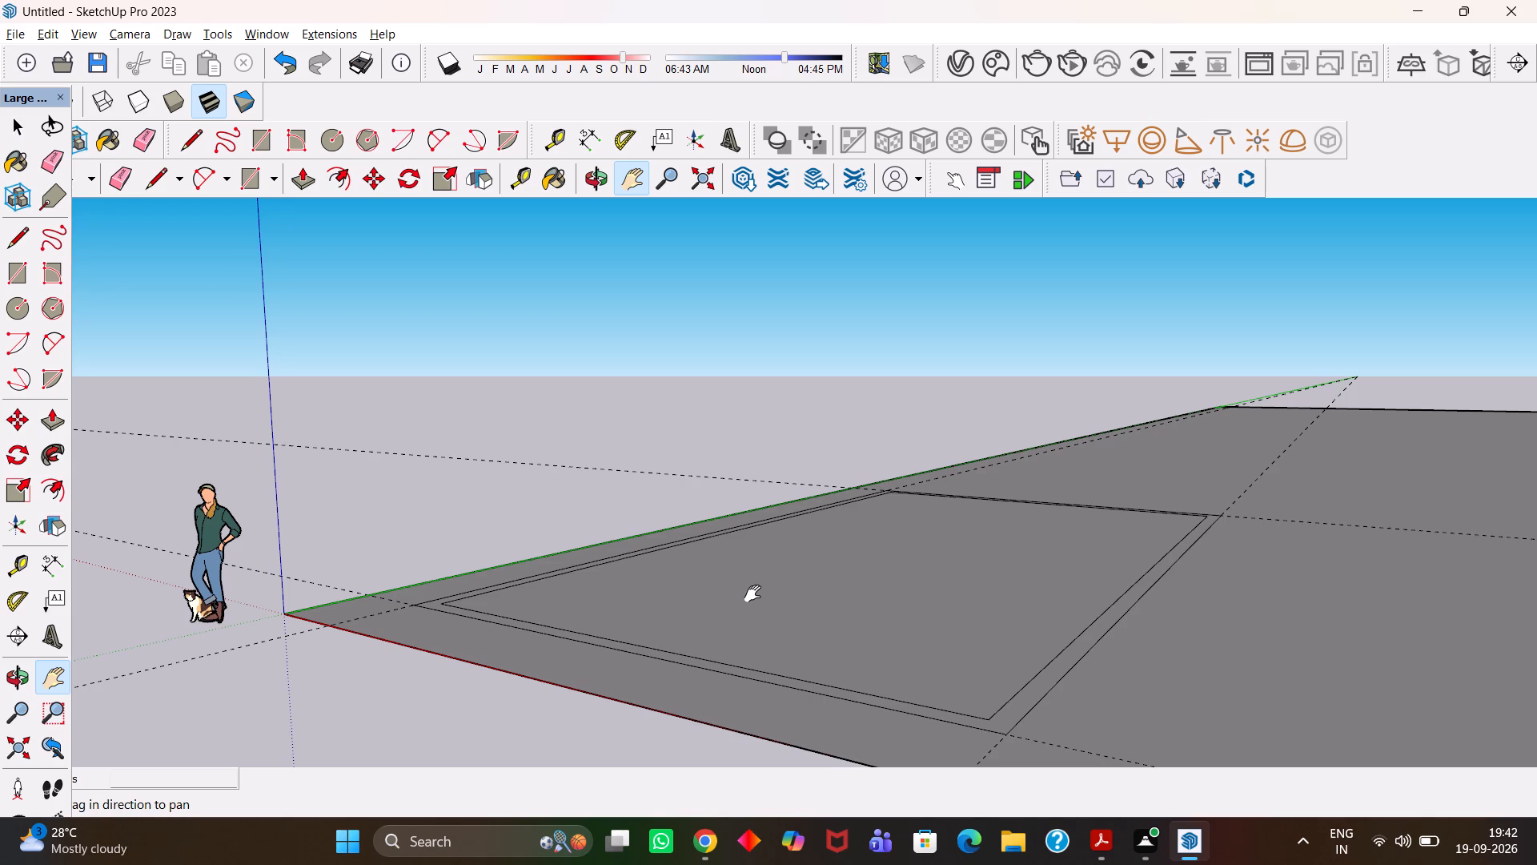
pyautogui.scroll(3, 789, 531)
pyautogui.scroll(-3, 755, 557)
pyautogui.moveTo(774, 560); pyautogui.dragTo(854, 654)
pyautogui.press('t')
pyautogui.scroll(1, 793, 626)
pyautogui.doubleClick(793, 619)
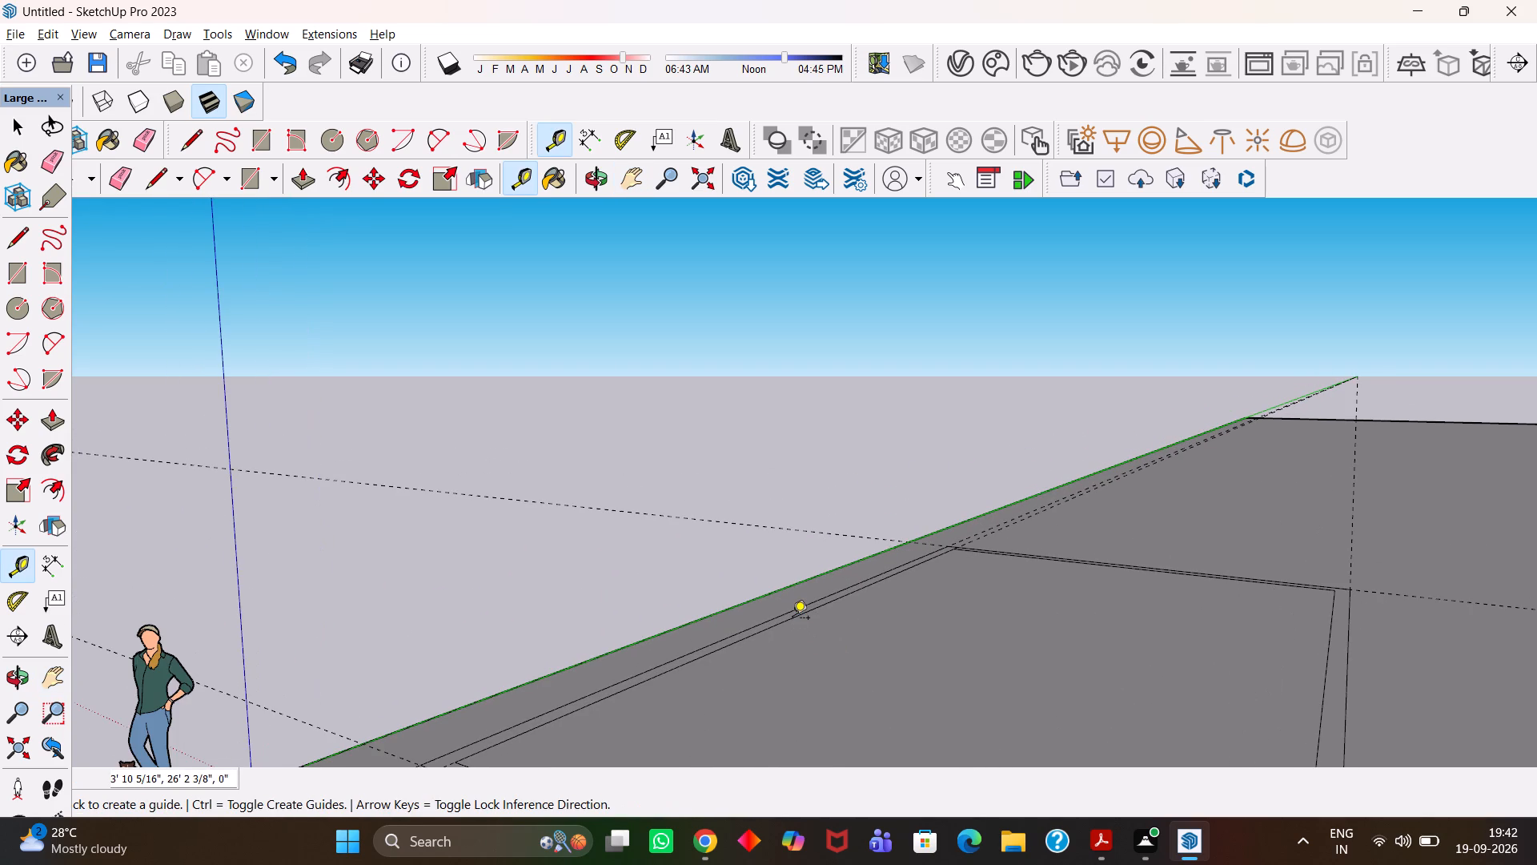
pyautogui.click(793, 619)
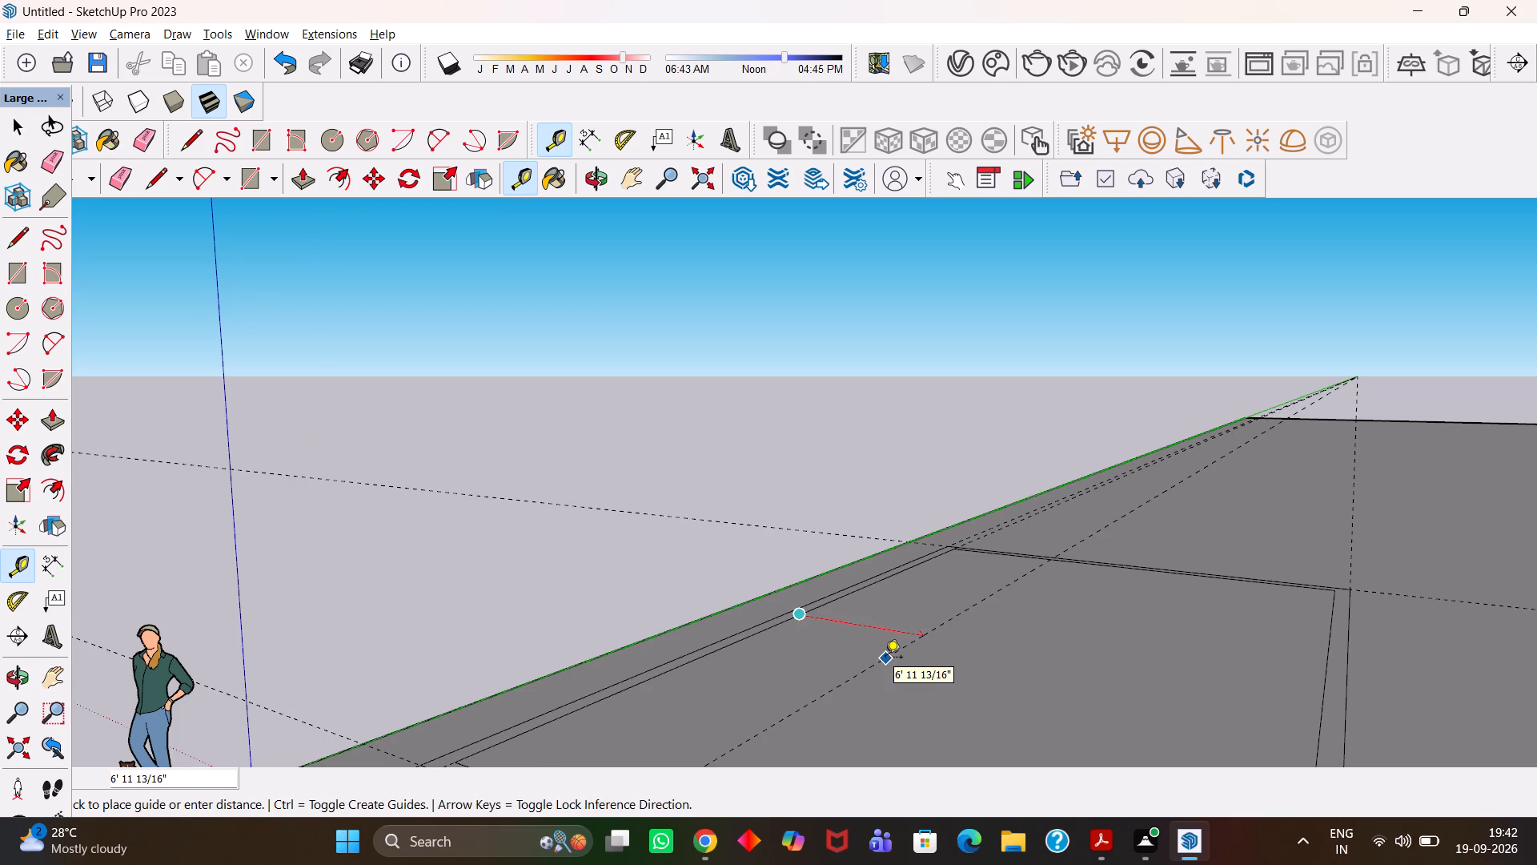
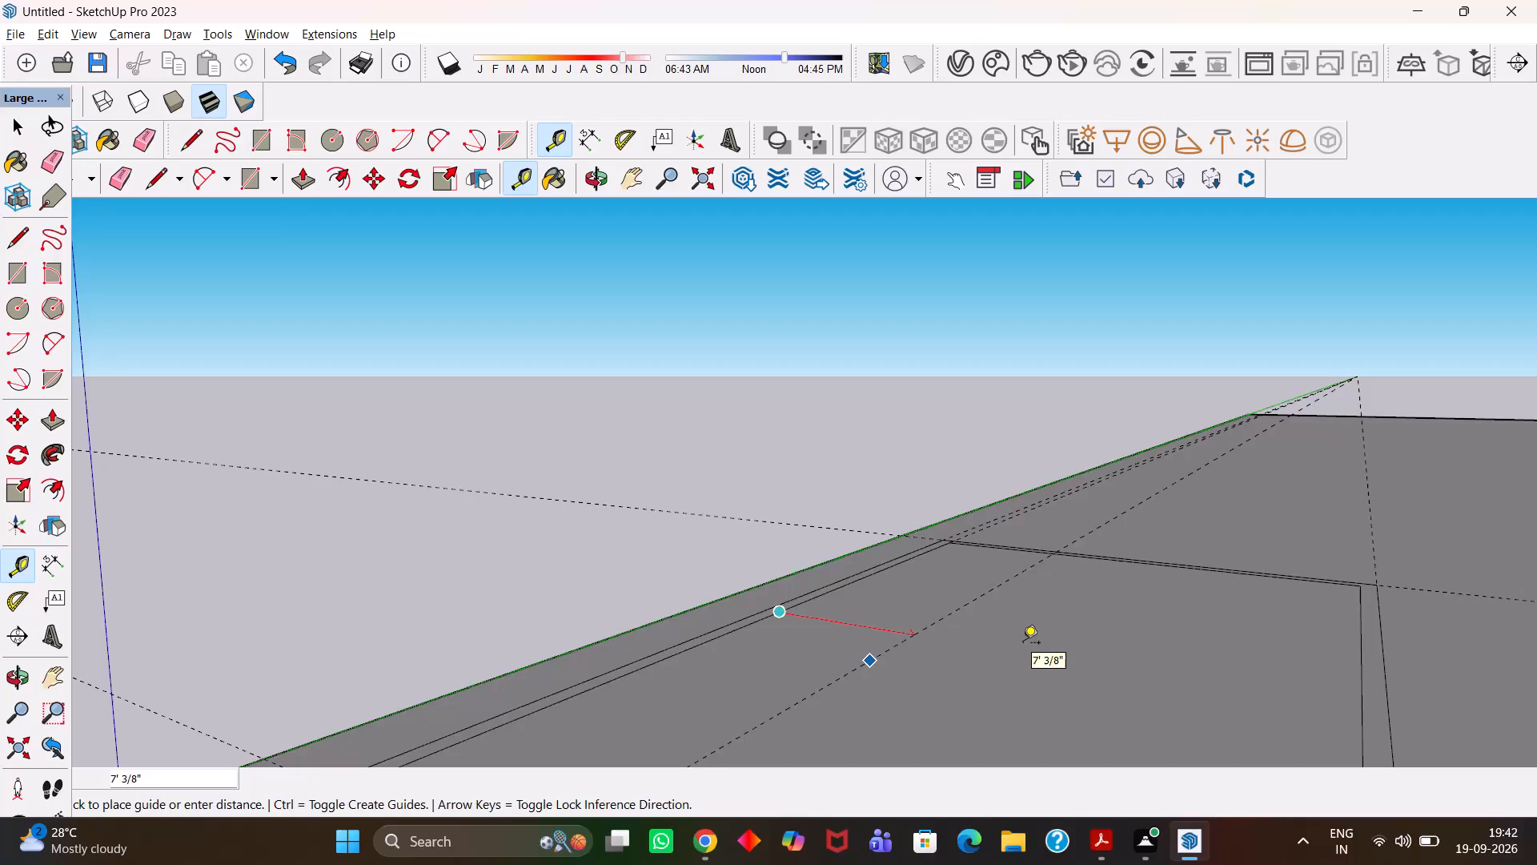
# Place the pulled guide 8'2" inward from the offset outline's long edge nearest the green axis.
pyautogui.scroll(1, 1023, 648)
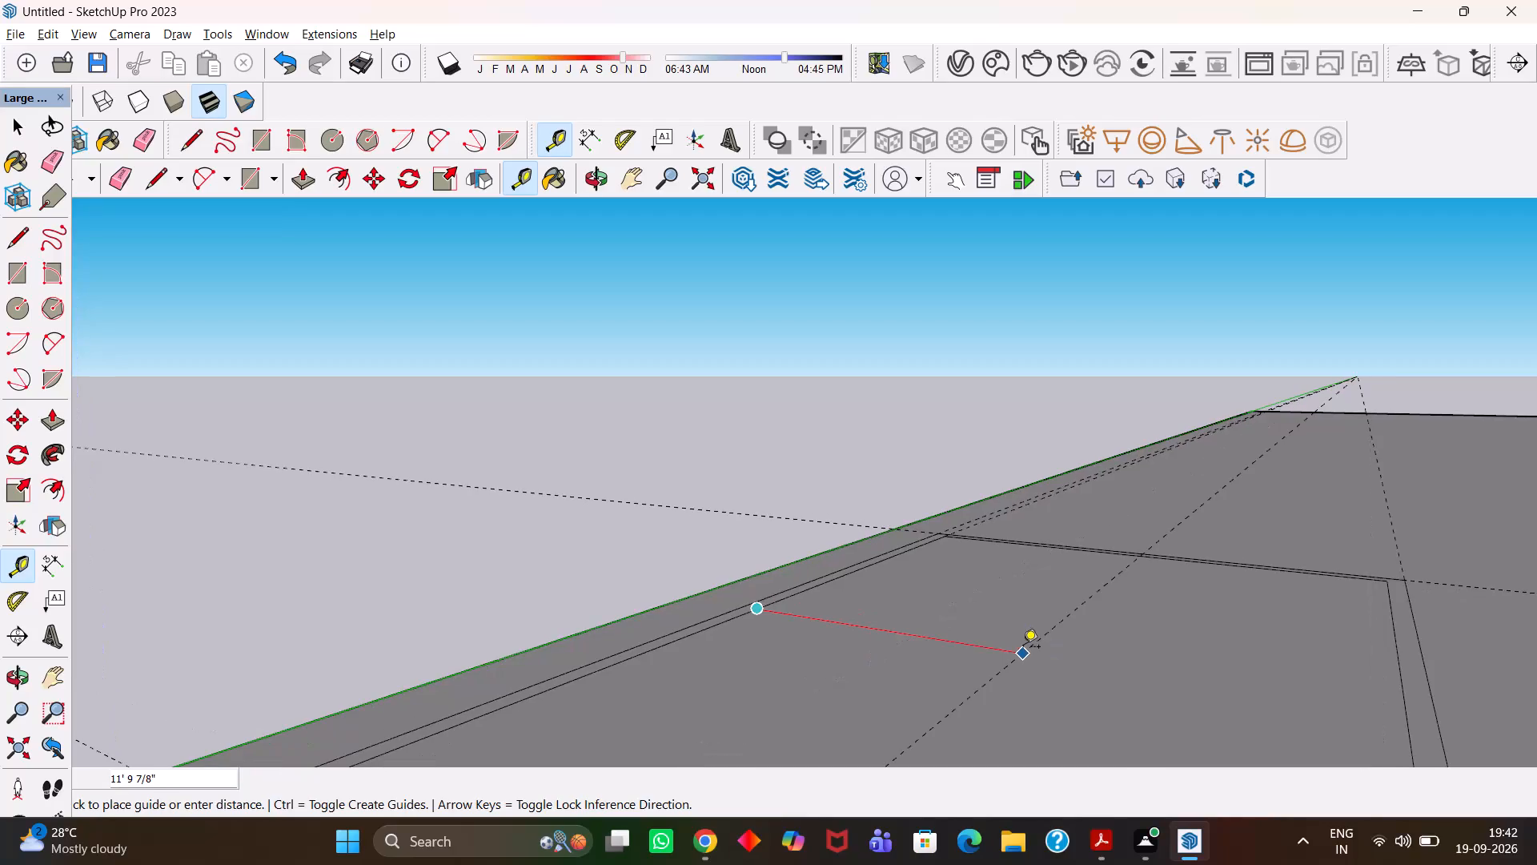
pyautogui.scroll(2, 1002, 648)
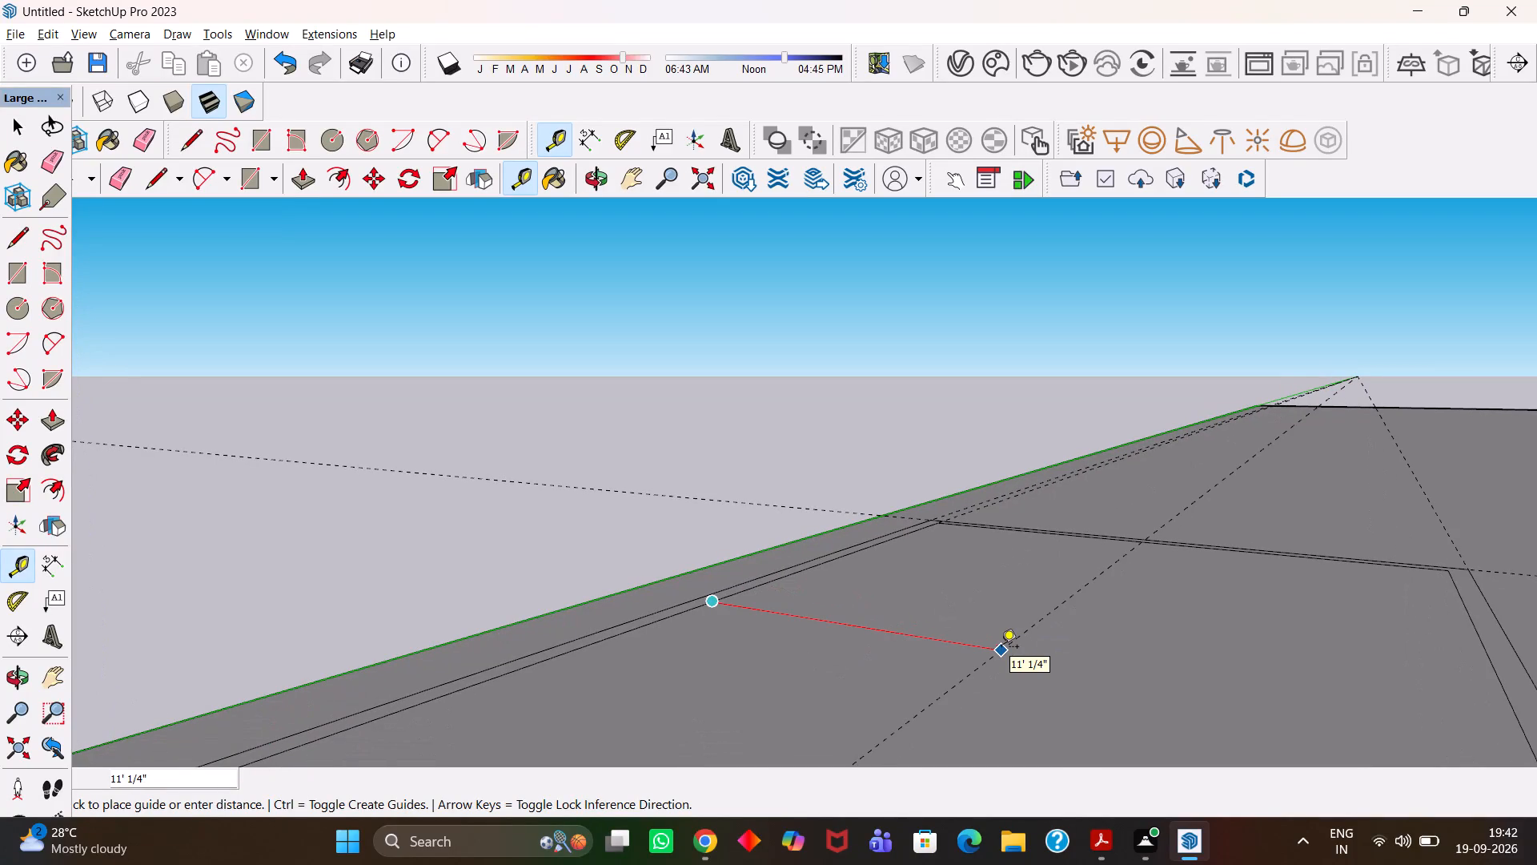
pyautogui.scroll(2, 1001, 648)
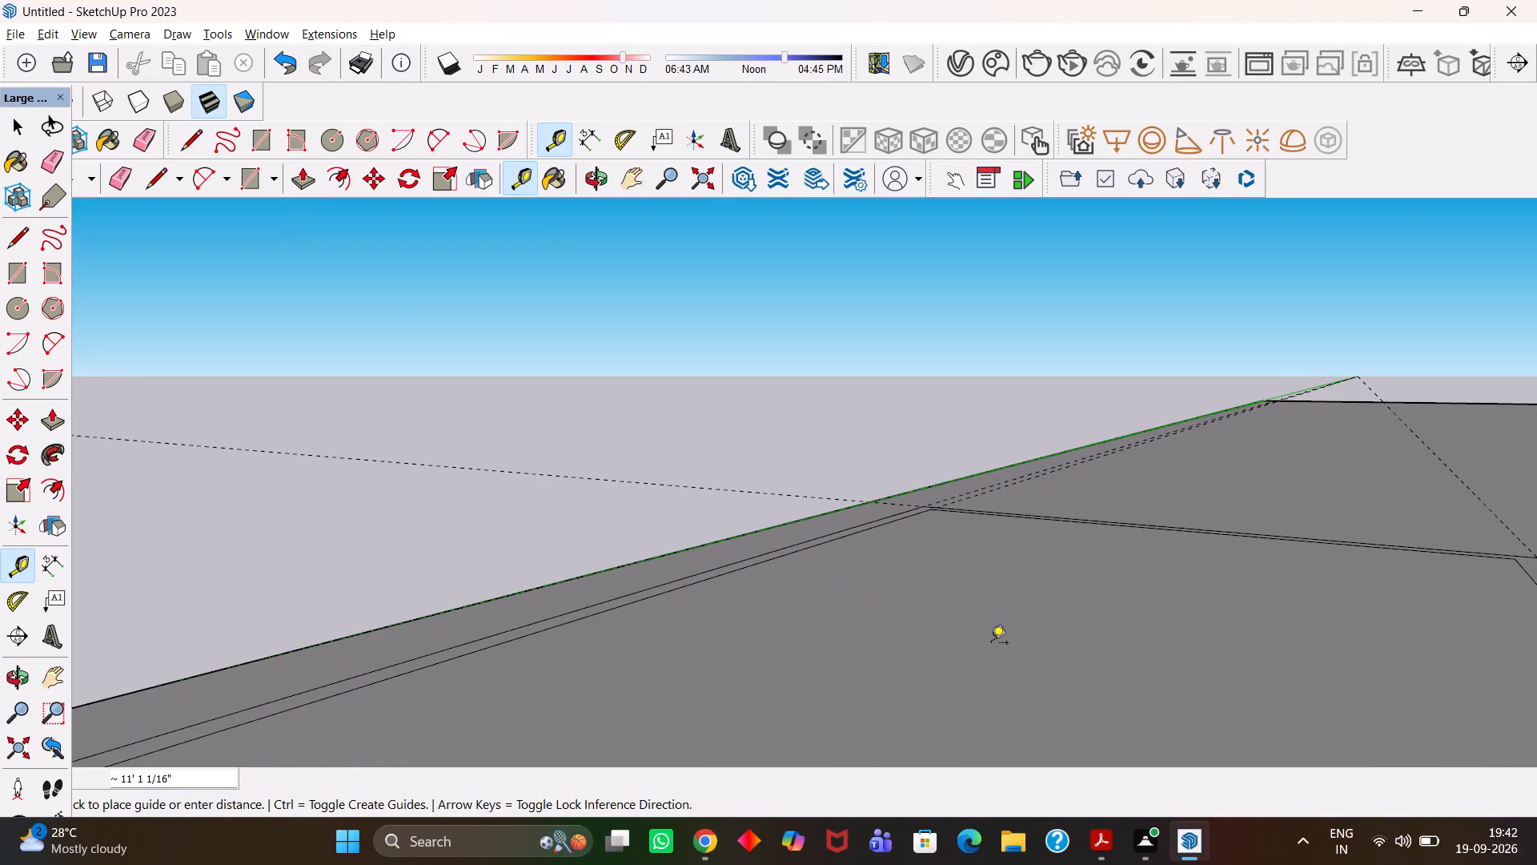
pyautogui.scroll(-4, 983, 666)
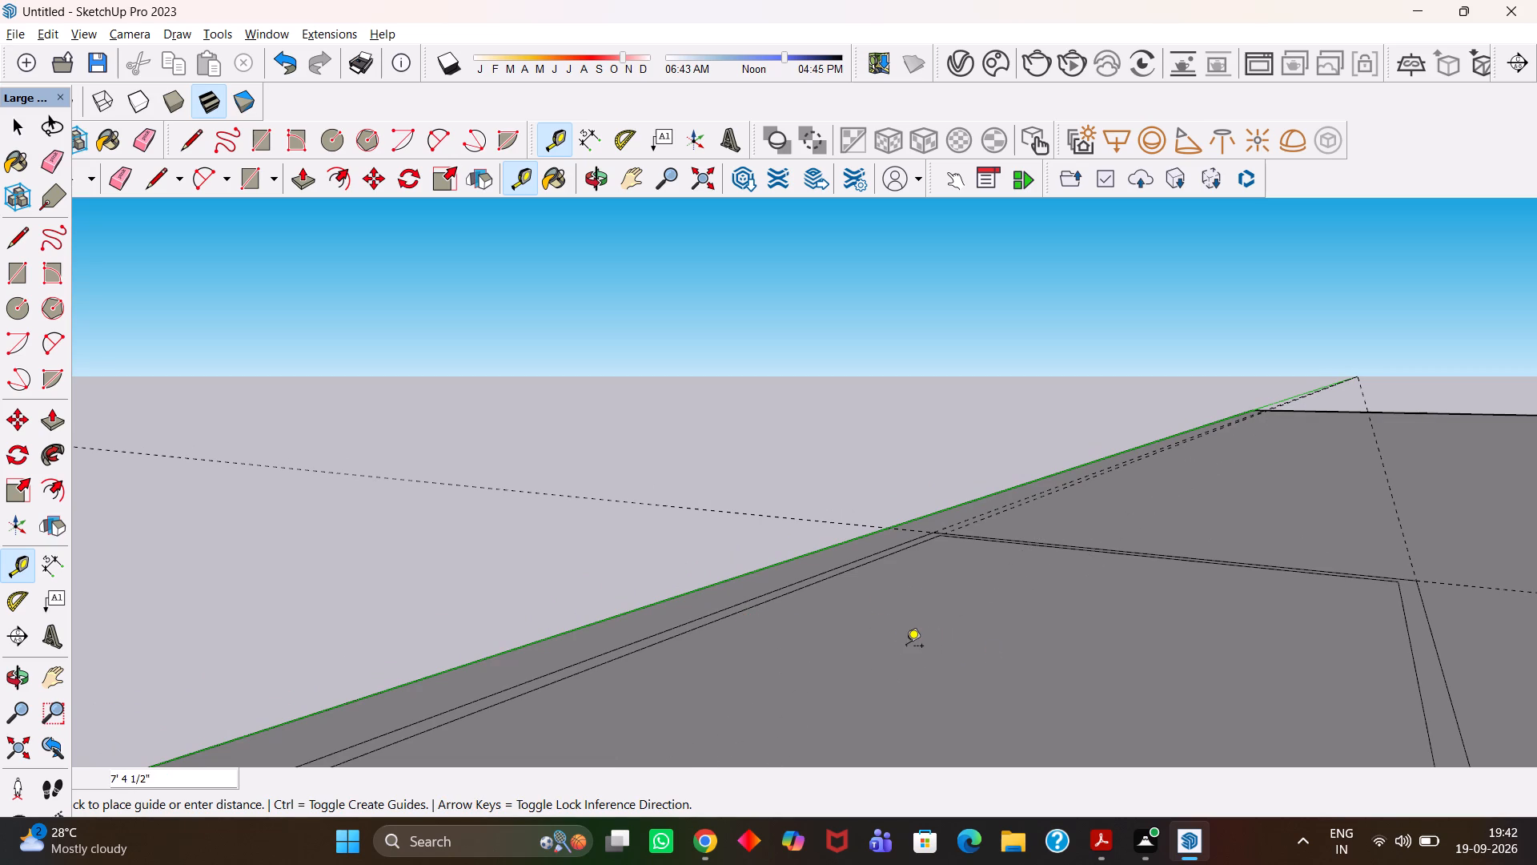
pyautogui.scroll(3, 906, 647)
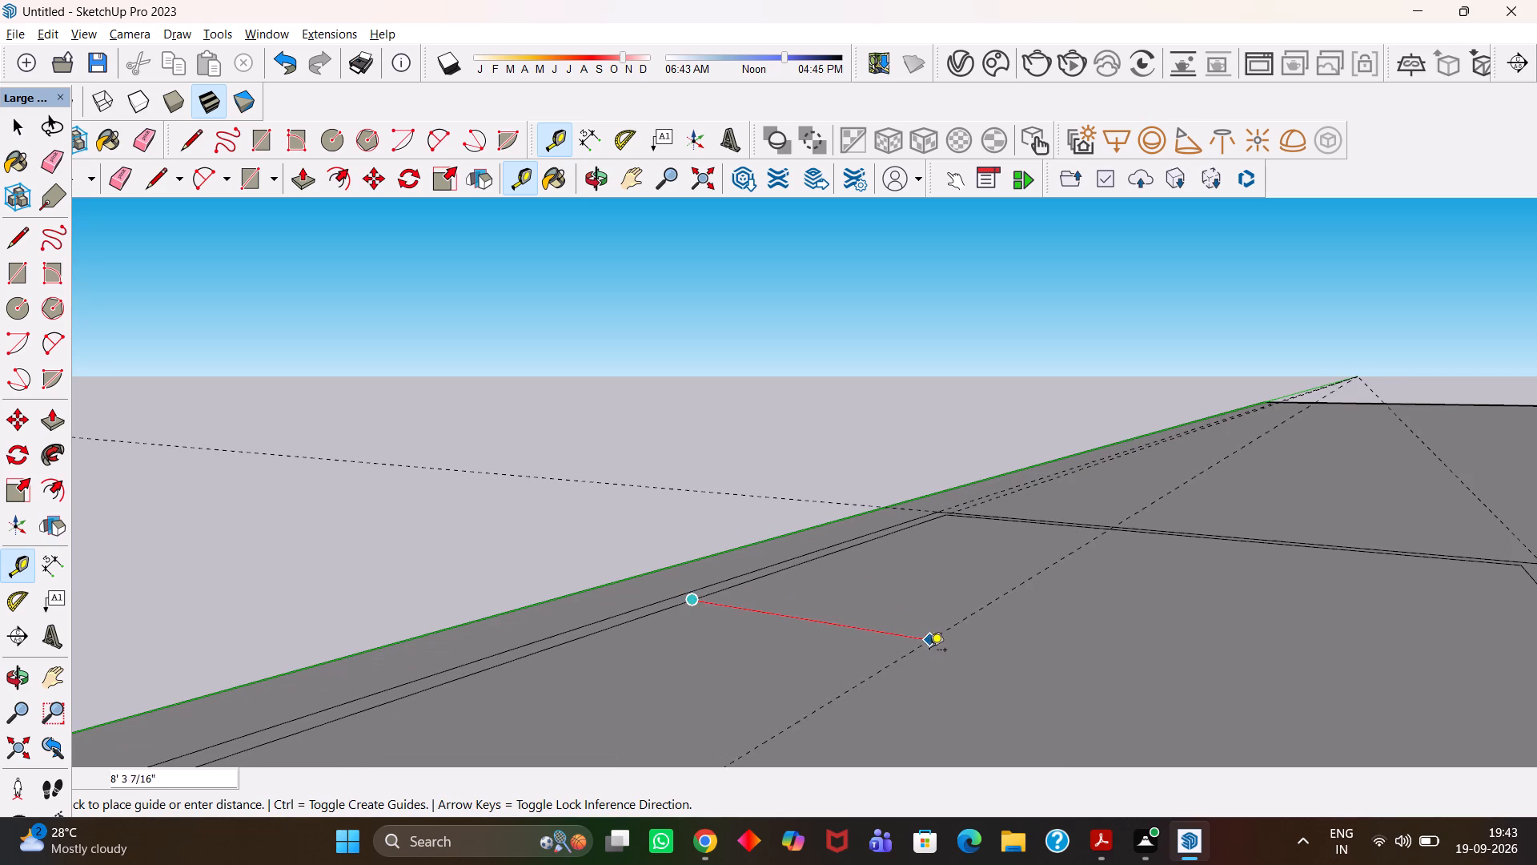
pyautogui.write("8'")
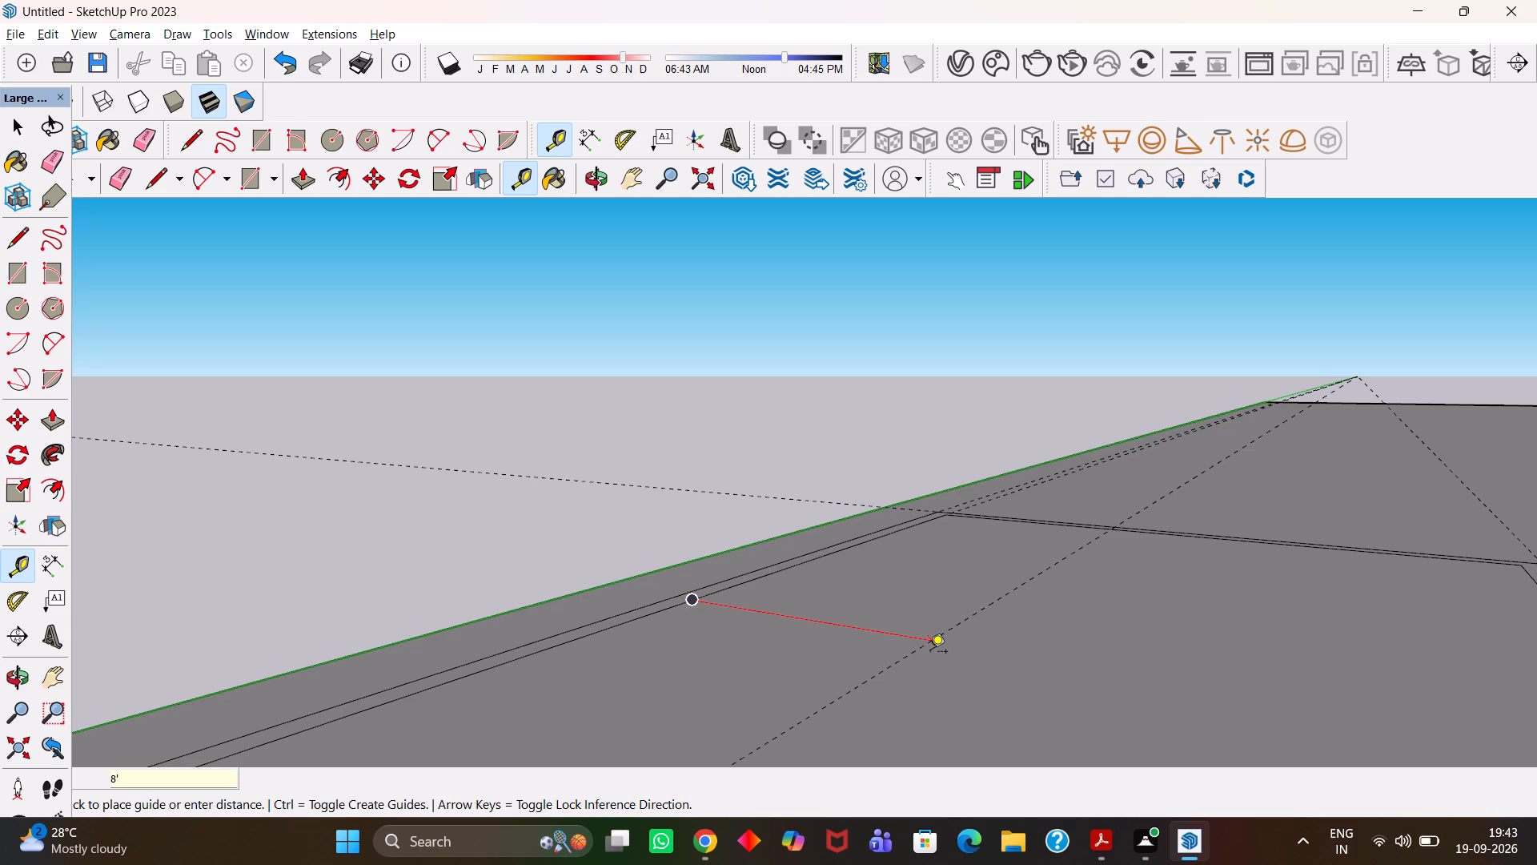
pyautogui.write('2"')
pyautogui.press('Return')
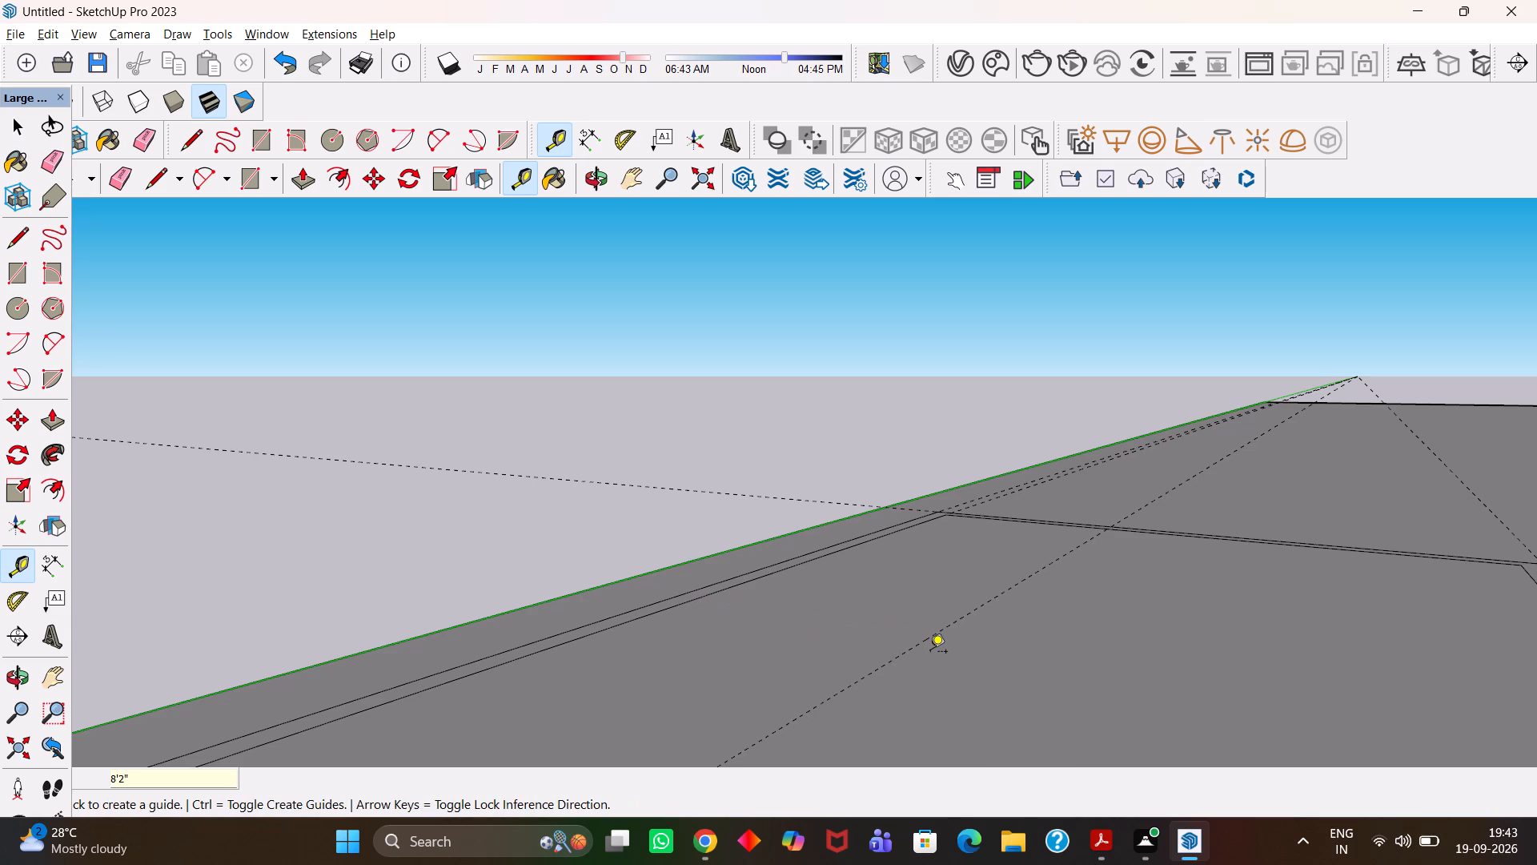
# Place a guide 11' inward from the offset outline's opposite long edge, parallel to the green axis.
pyautogui.scroll(-3, 1047, 515)
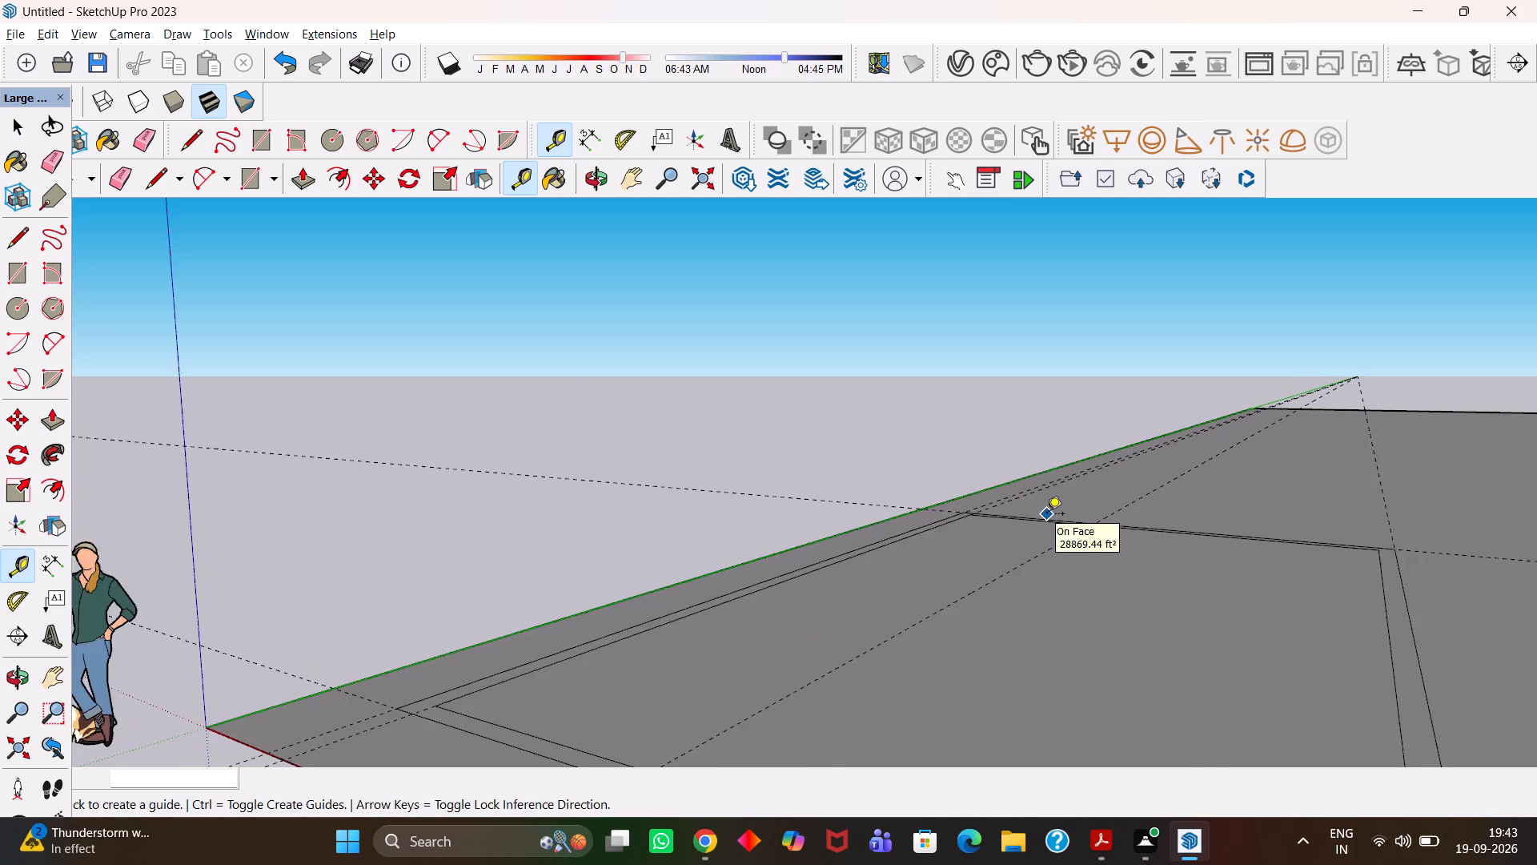
pyautogui.scroll(-3, 1047, 515)
pyautogui.scroll(2, 1298, 607)
pyautogui.click(1254, 605)
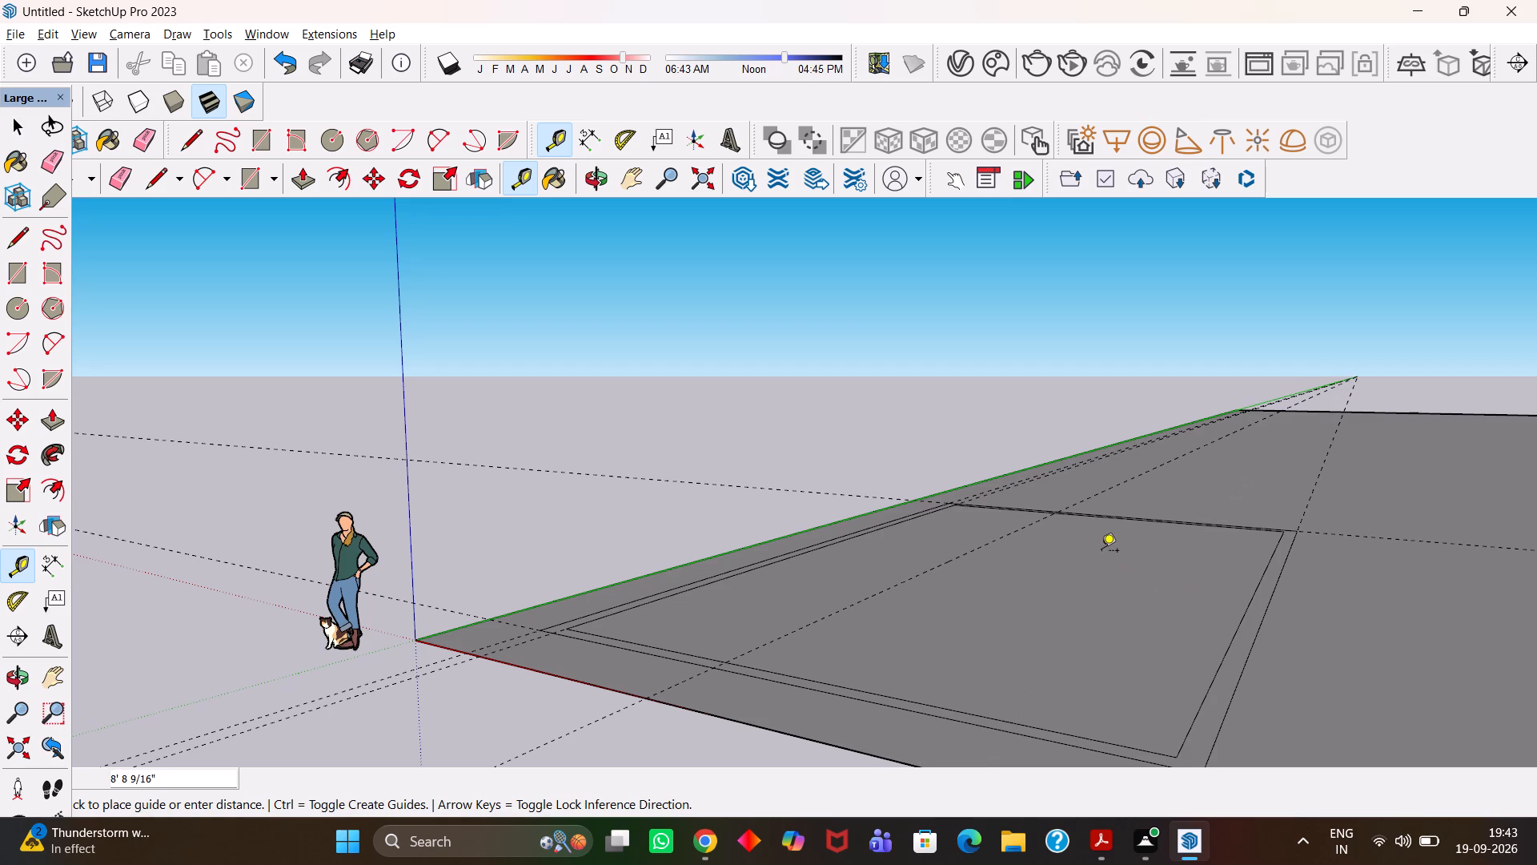
pyautogui.write("11'")
pyautogui.press('Return')
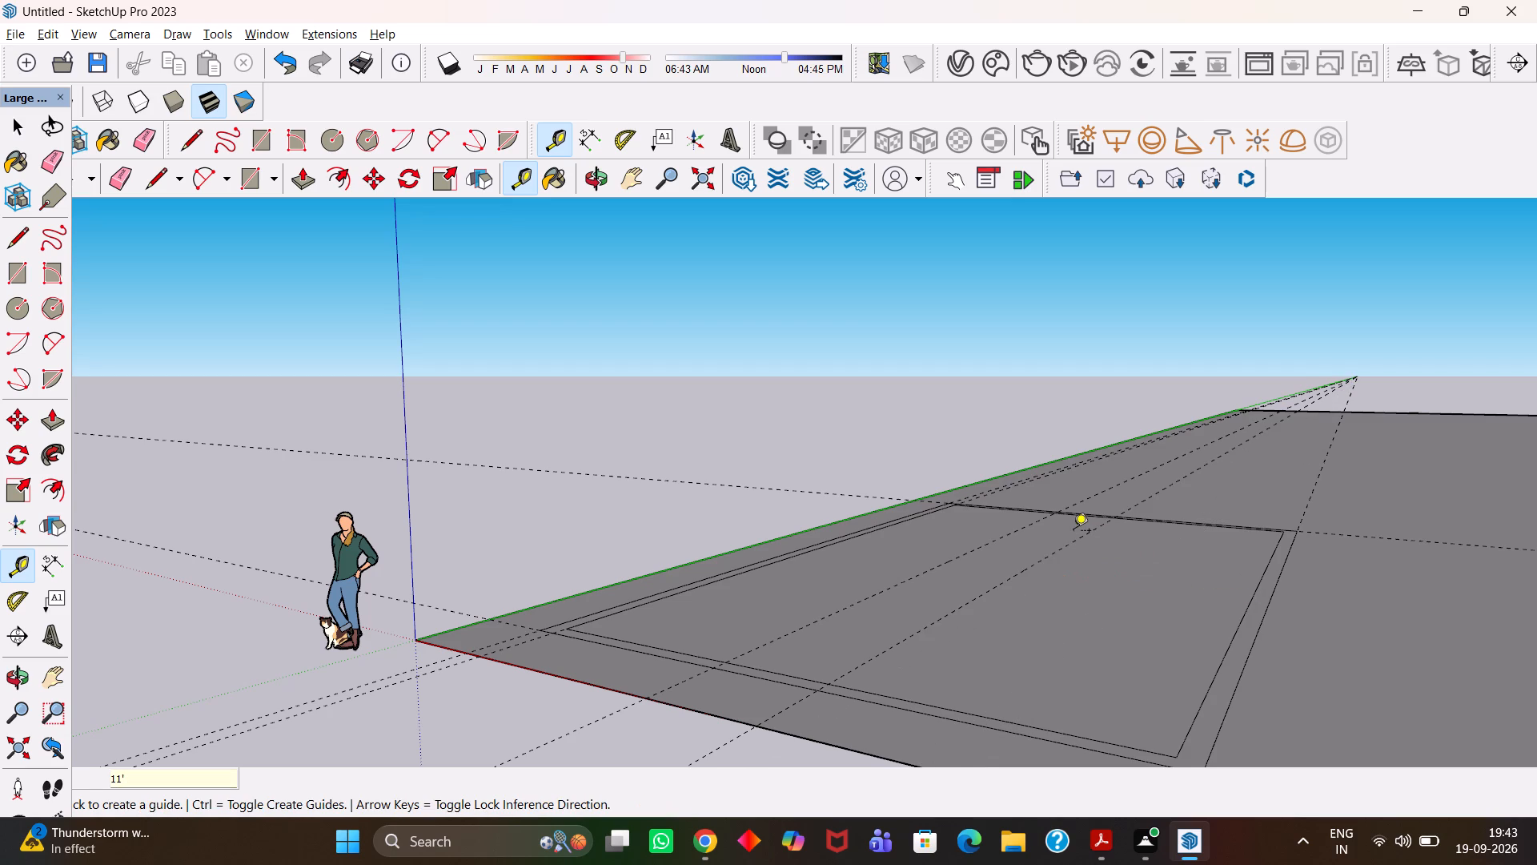
# Place a guide 12' inward from the offset outline's far short edge, parallel to the red axis.
pyautogui.scroll(10, 1182, 568)
pyautogui.click(1246, 514)
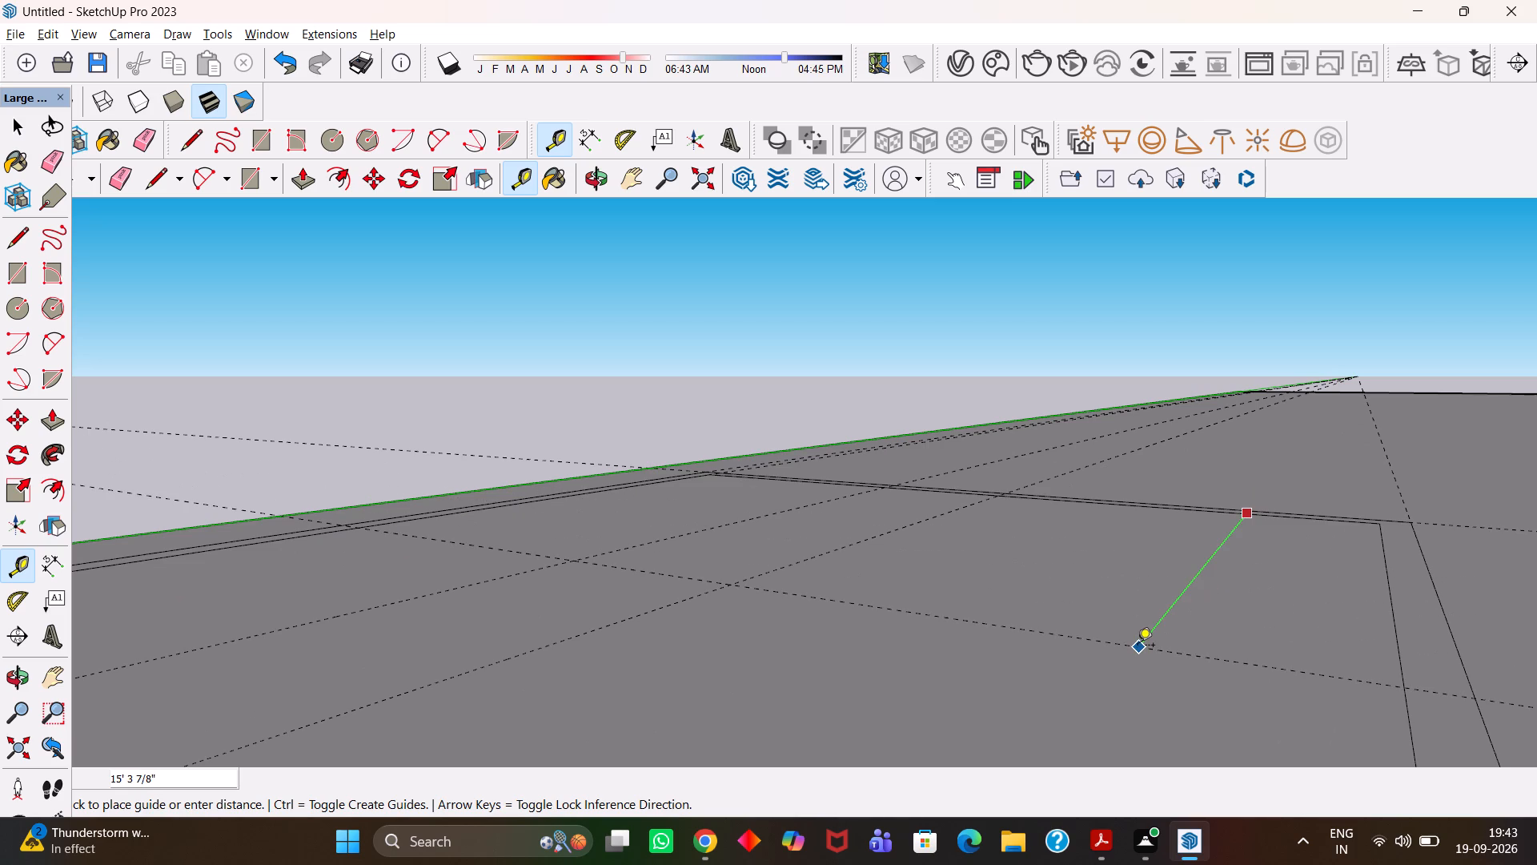
pyautogui.write("12'")
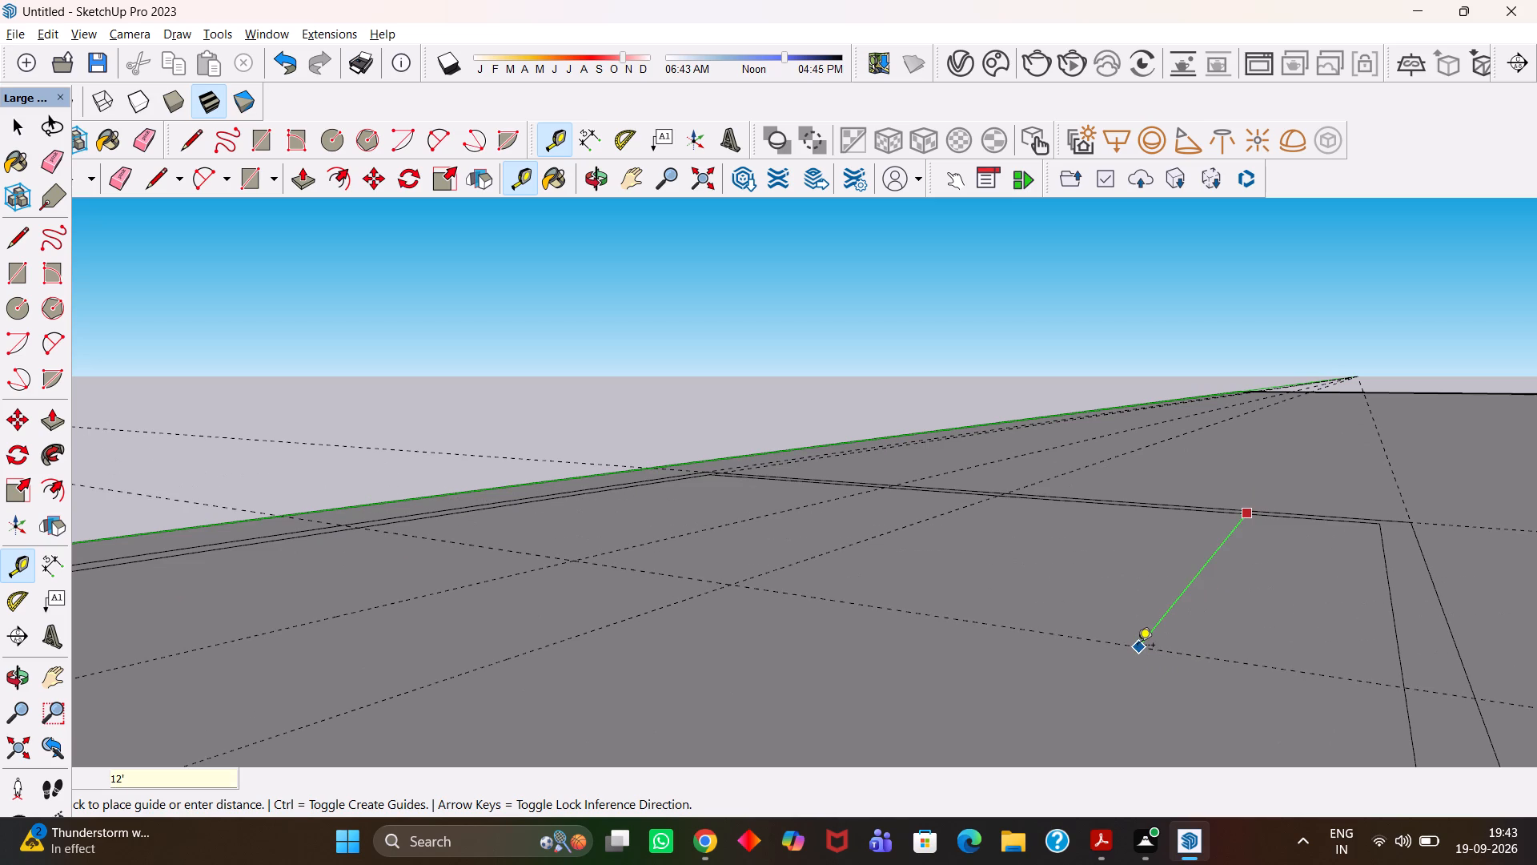
pyautogui.press('Return')
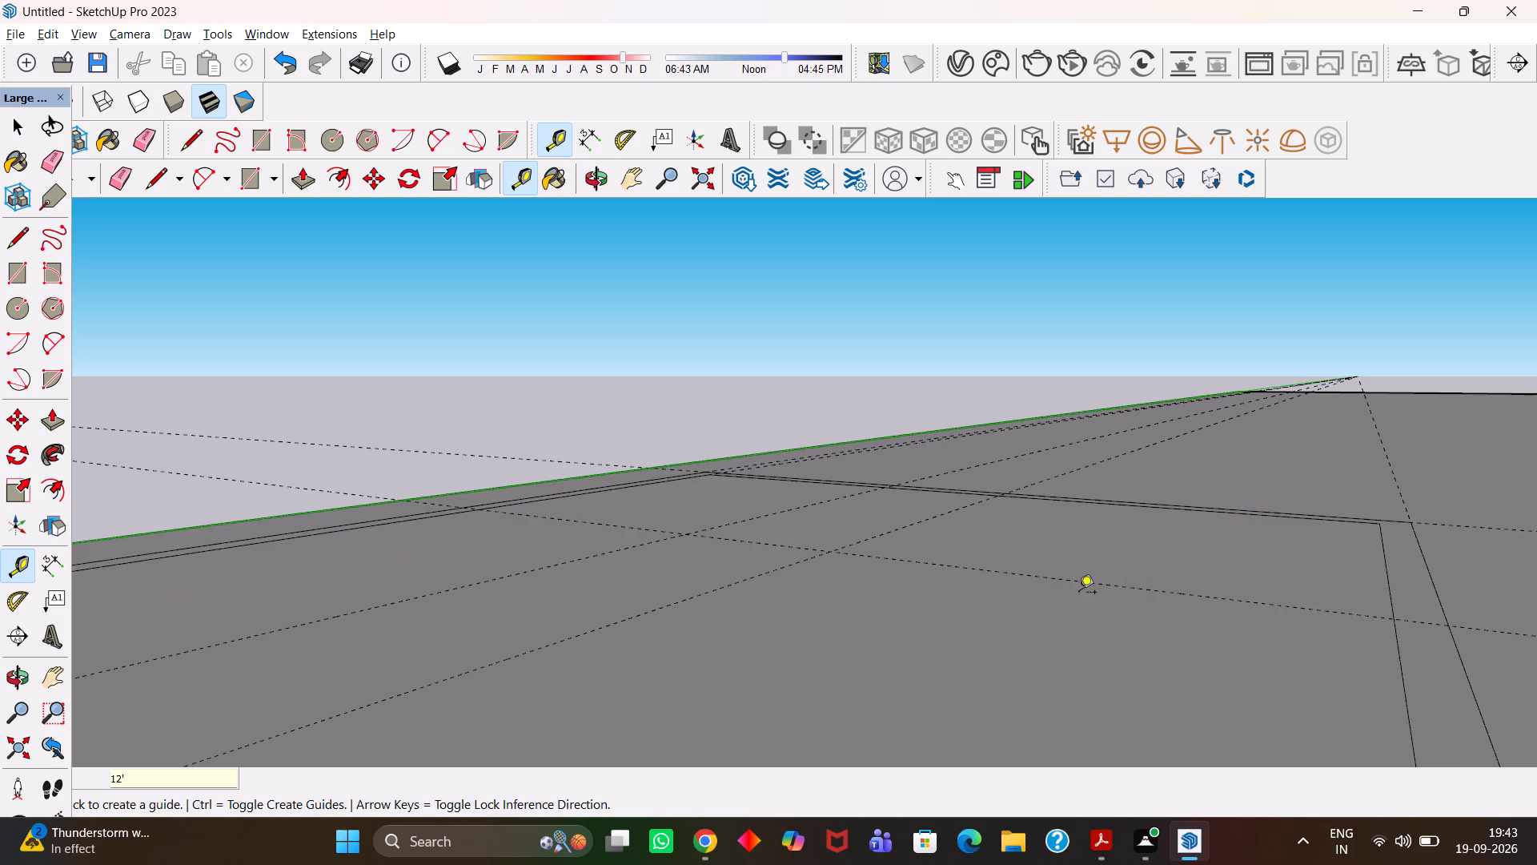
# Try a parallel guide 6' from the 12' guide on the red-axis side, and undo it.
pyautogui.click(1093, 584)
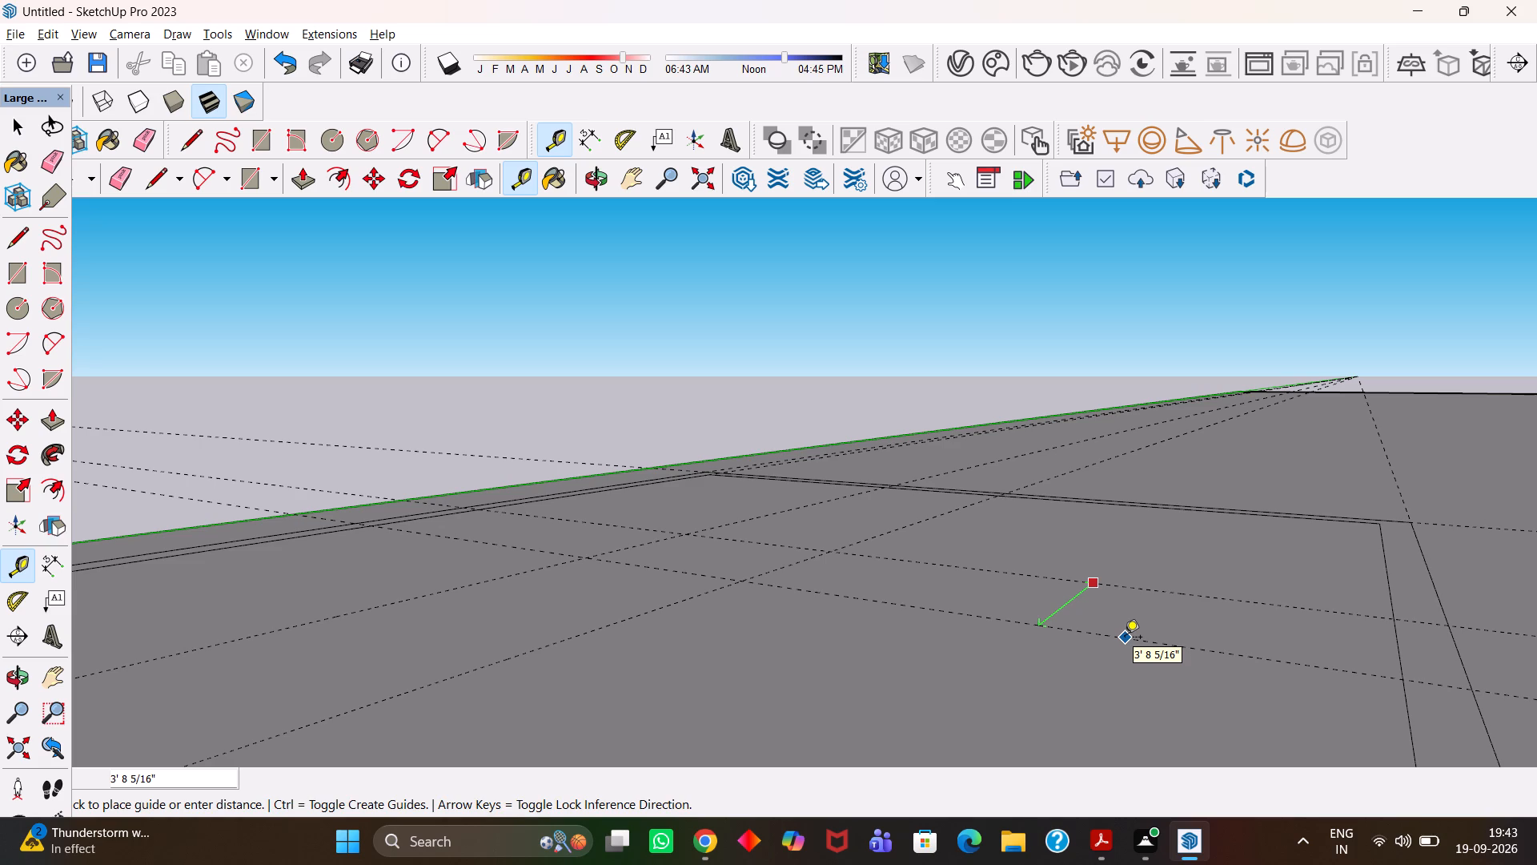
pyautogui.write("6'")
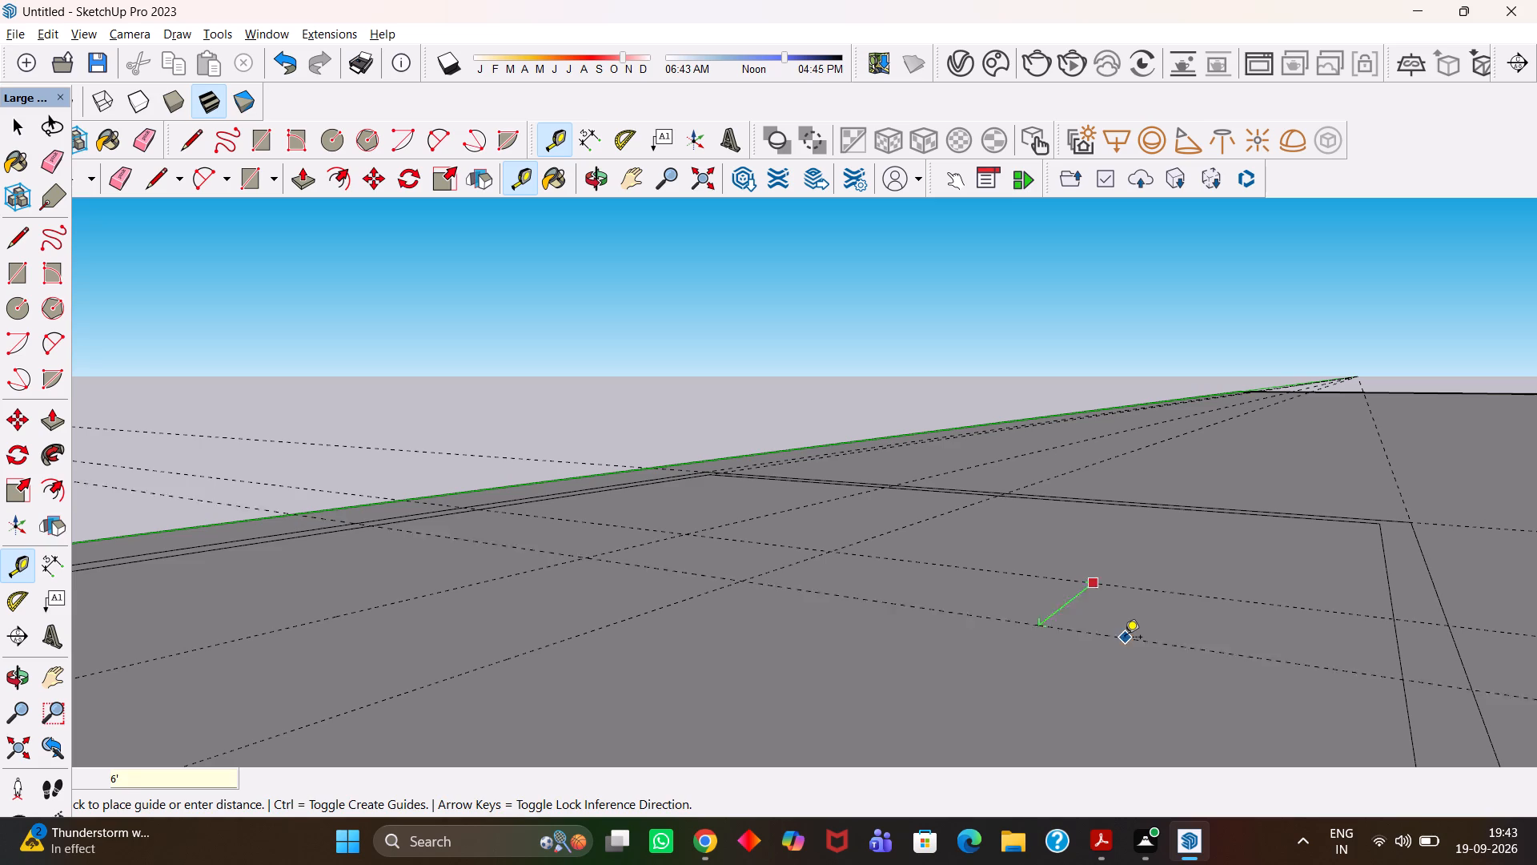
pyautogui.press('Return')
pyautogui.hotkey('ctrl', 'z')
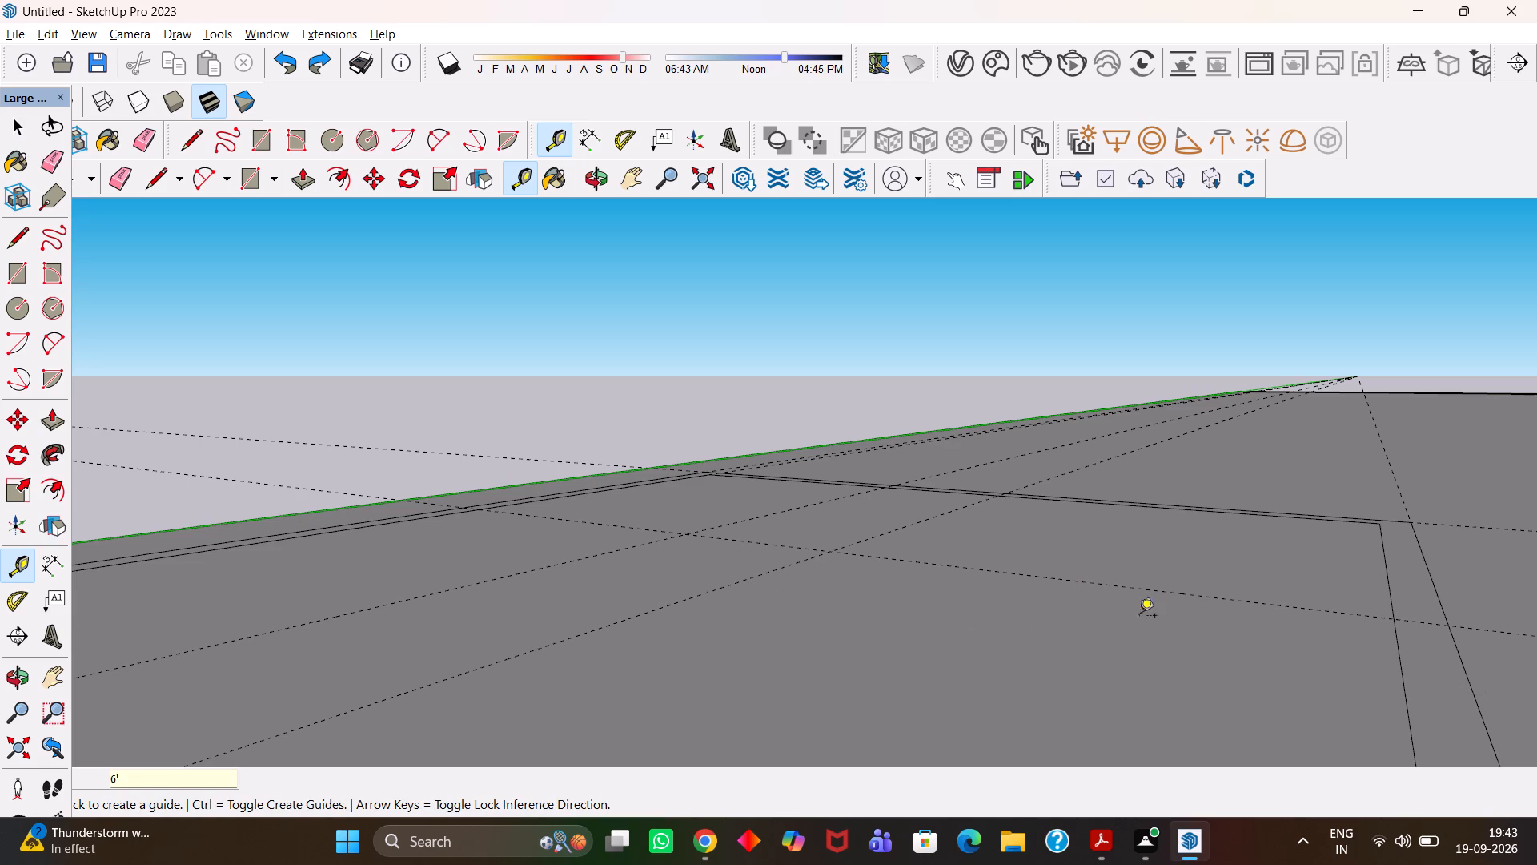
# Place a parallel guide 6" from the 12' guide, on the side toward the red axis.
pyautogui.click(1154, 592)
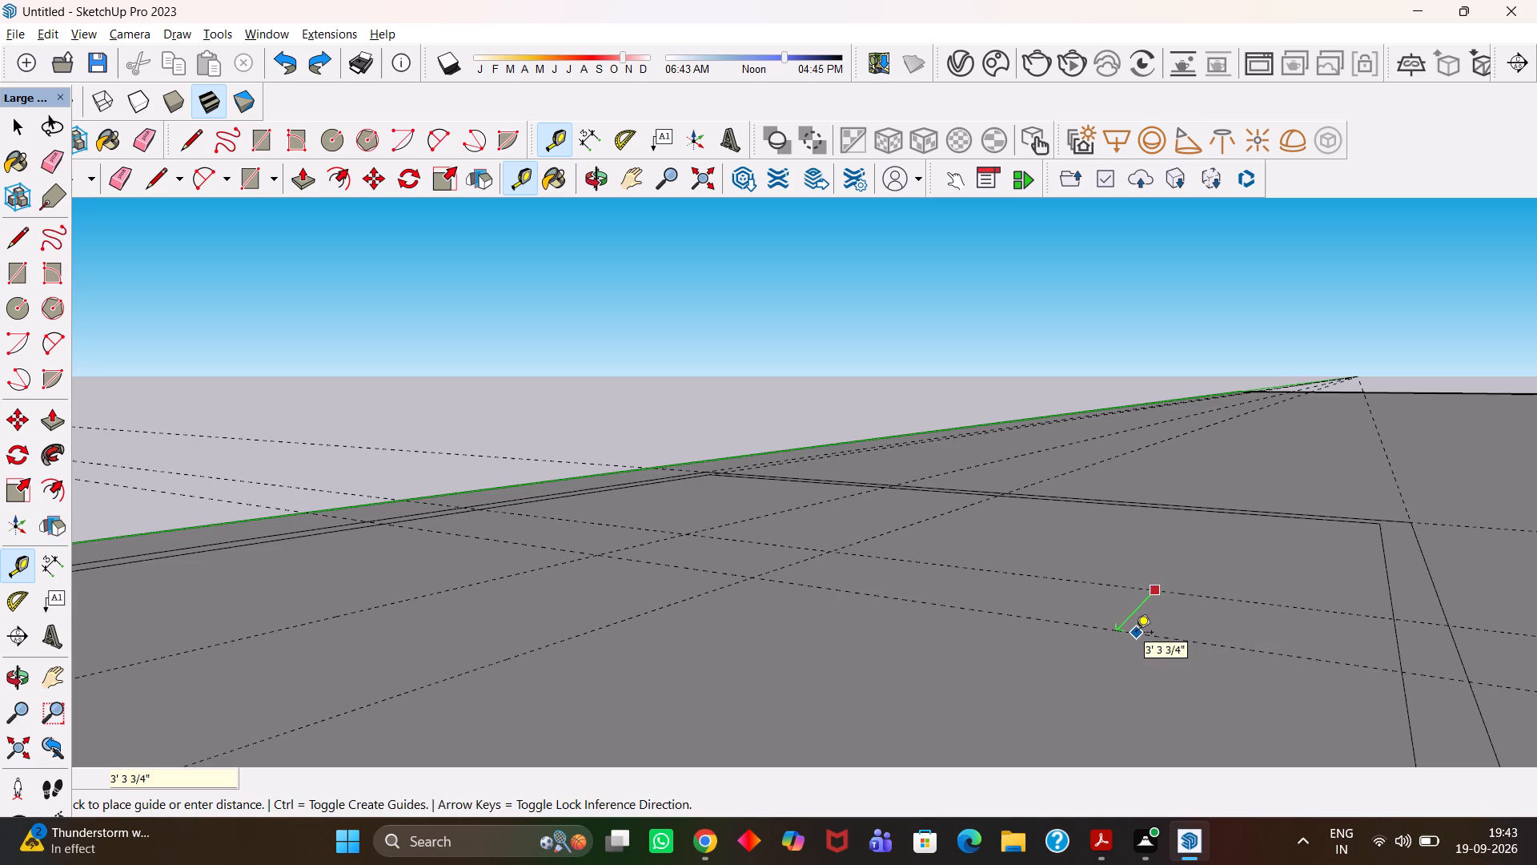
pyautogui.write('6"')
pyautogui.press('Return')
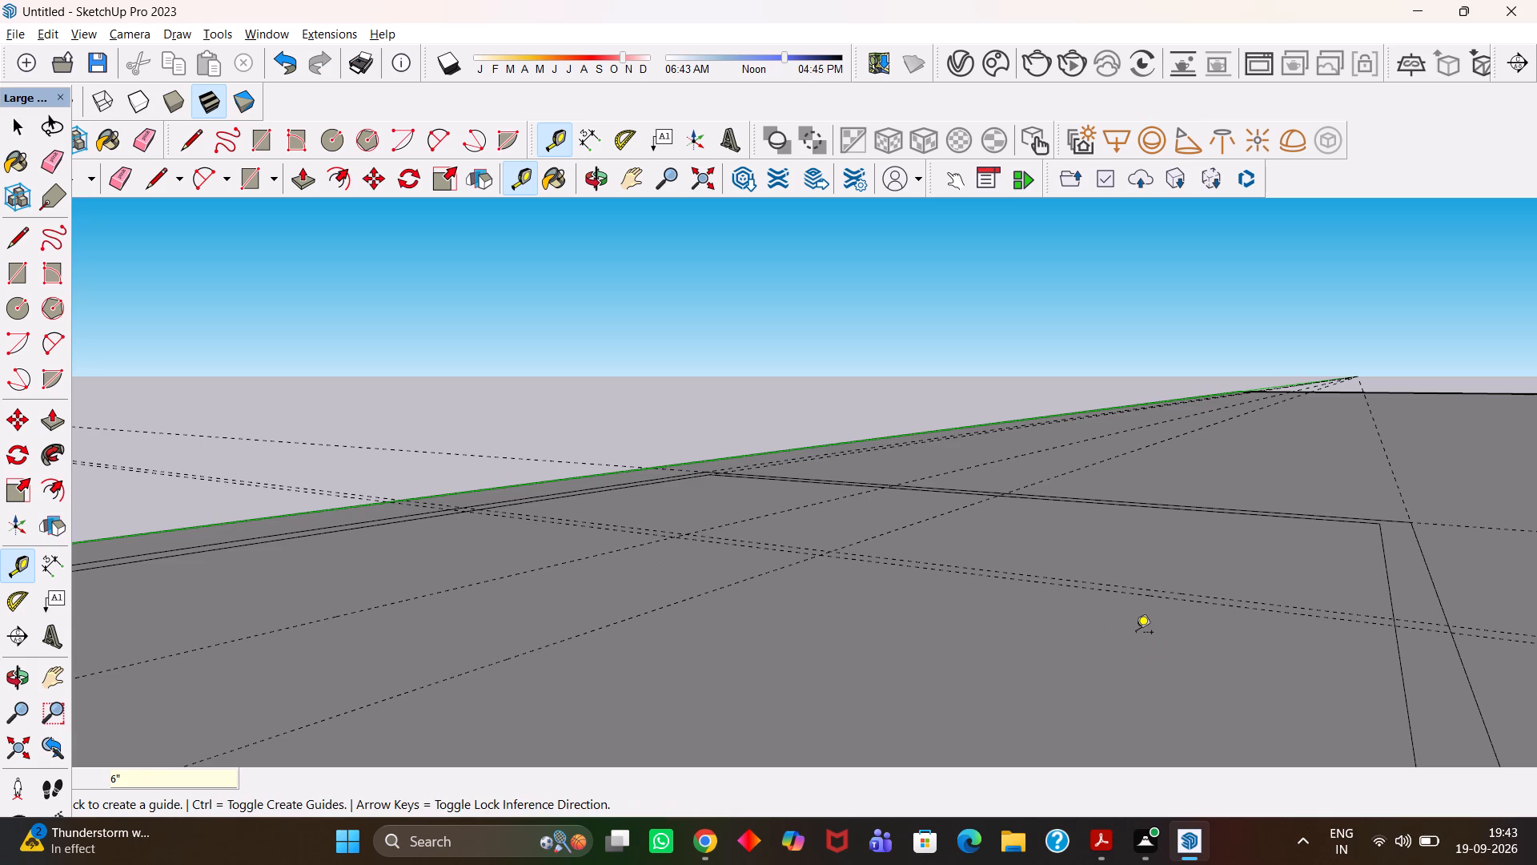
# Place another parallel guide 4'8" from the 6" guide, further toward the red axis.
pyautogui.scroll(1, 1174, 592)
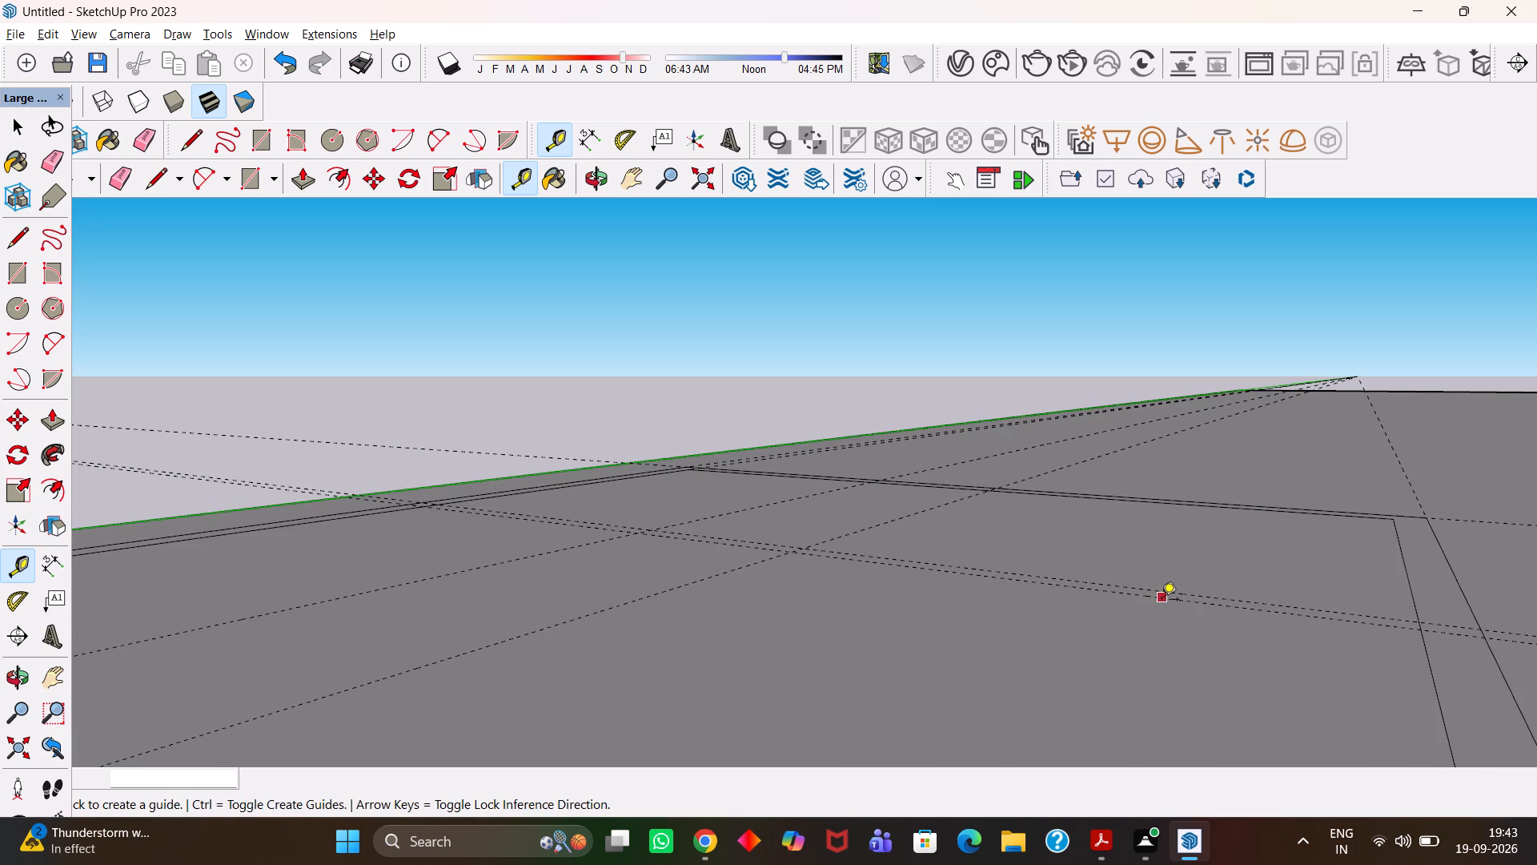
pyautogui.click(1162, 601)
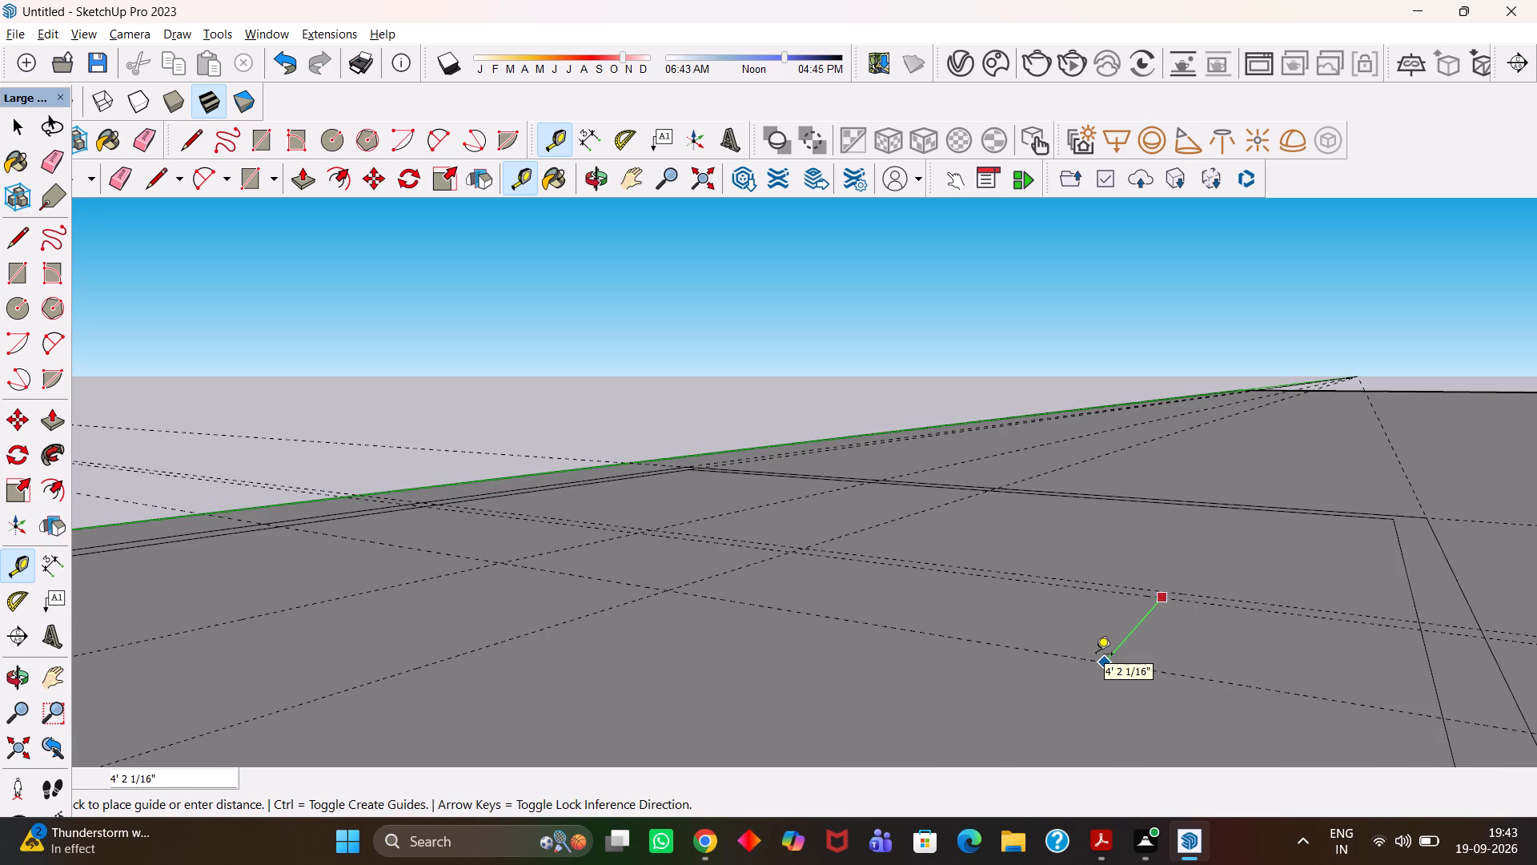
pyautogui.write('4\'8"')
pyautogui.press('Return')
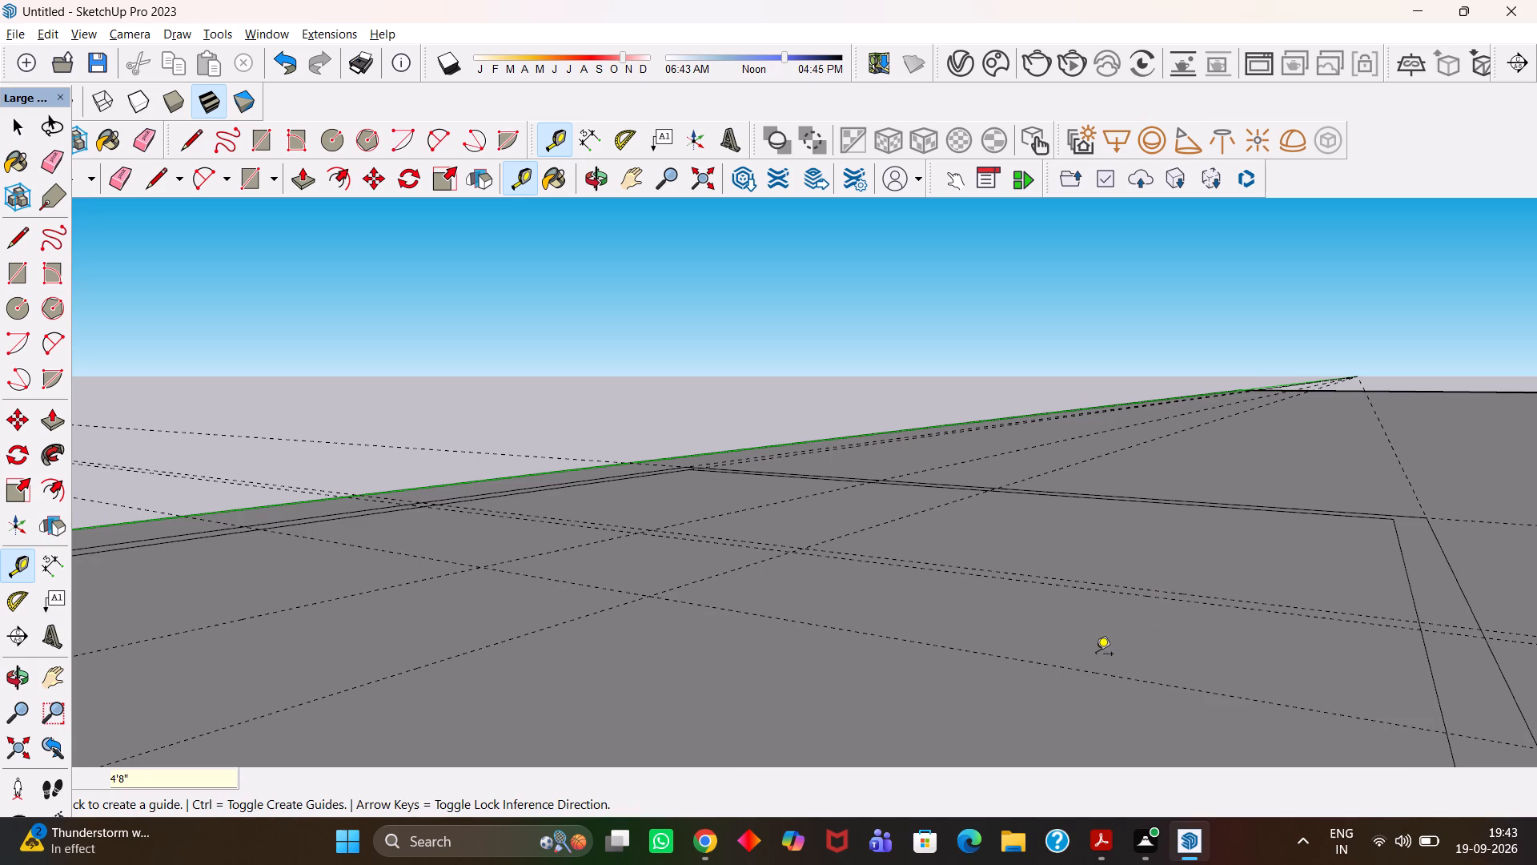
# Place a parallel guide 6" from the 11' guide, on the side toward the green axis.
pyautogui.scroll(-1, 1072, 605)
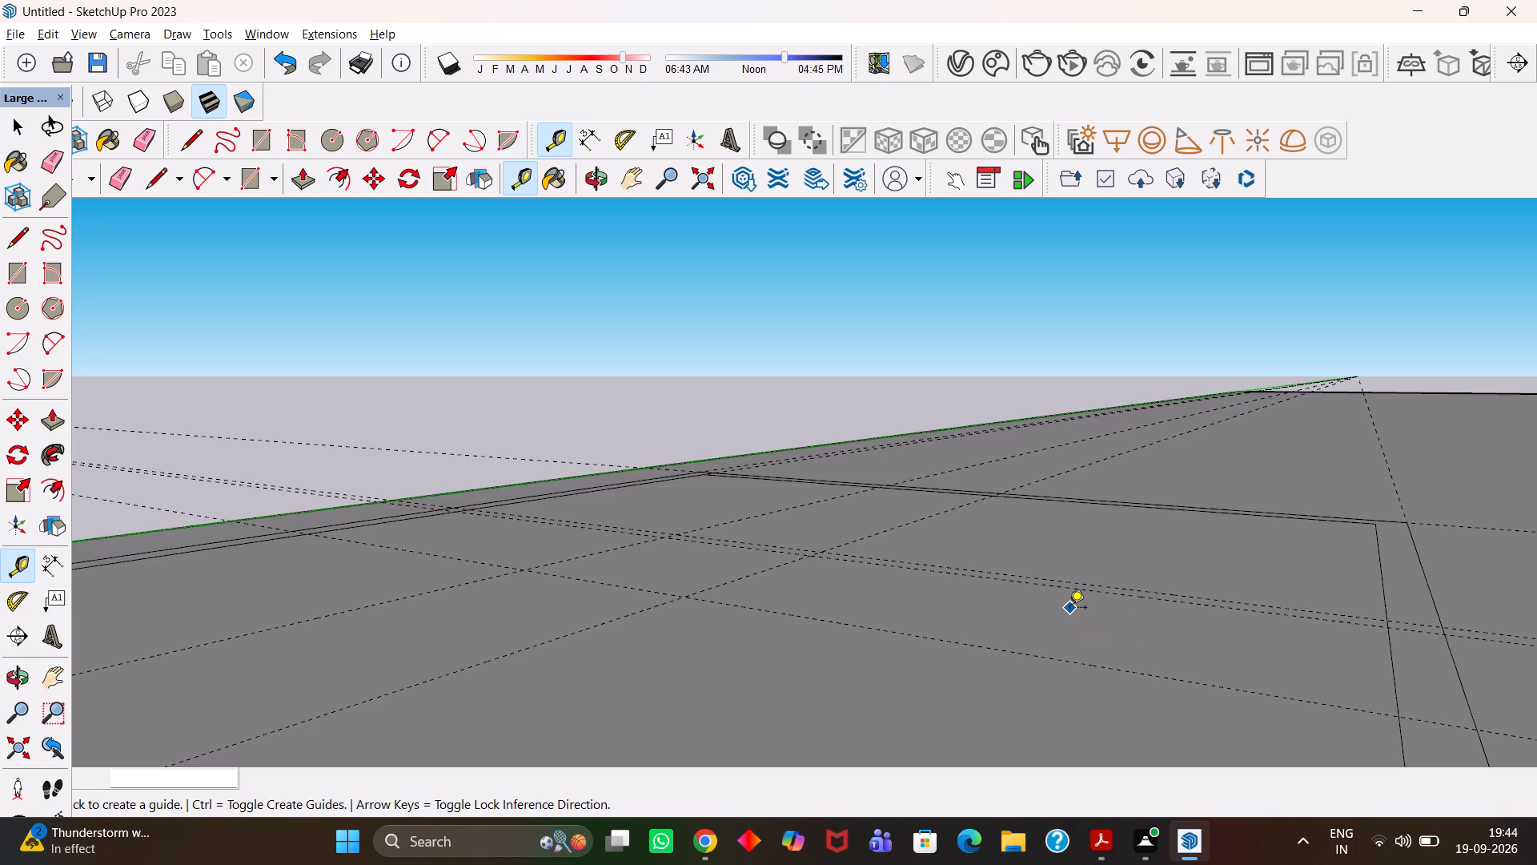
pyautogui.scroll(1, 950, 605)
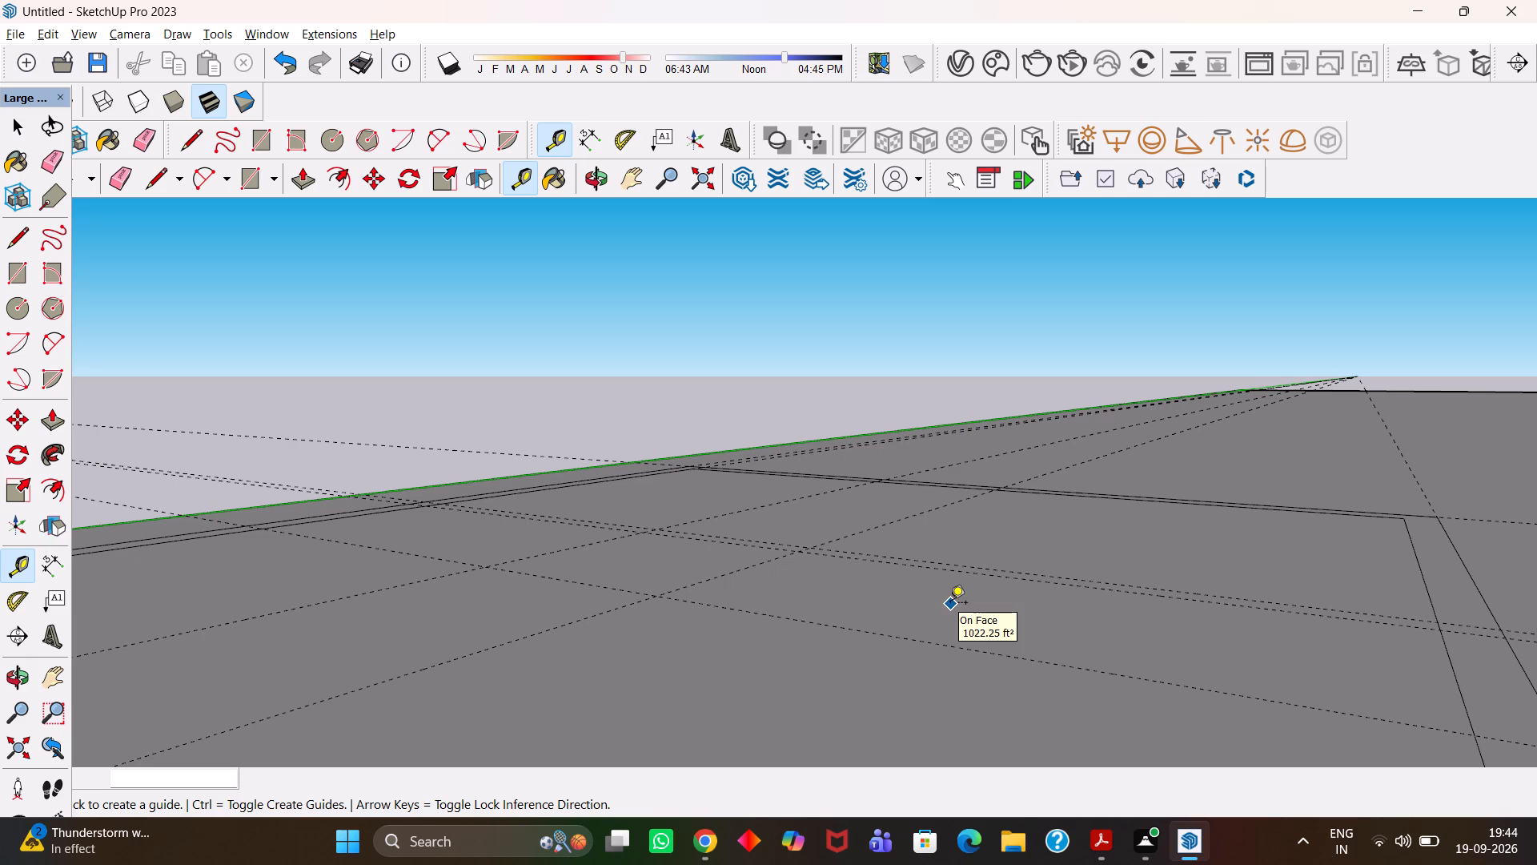
pyautogui.scroll(2, 949, 604)
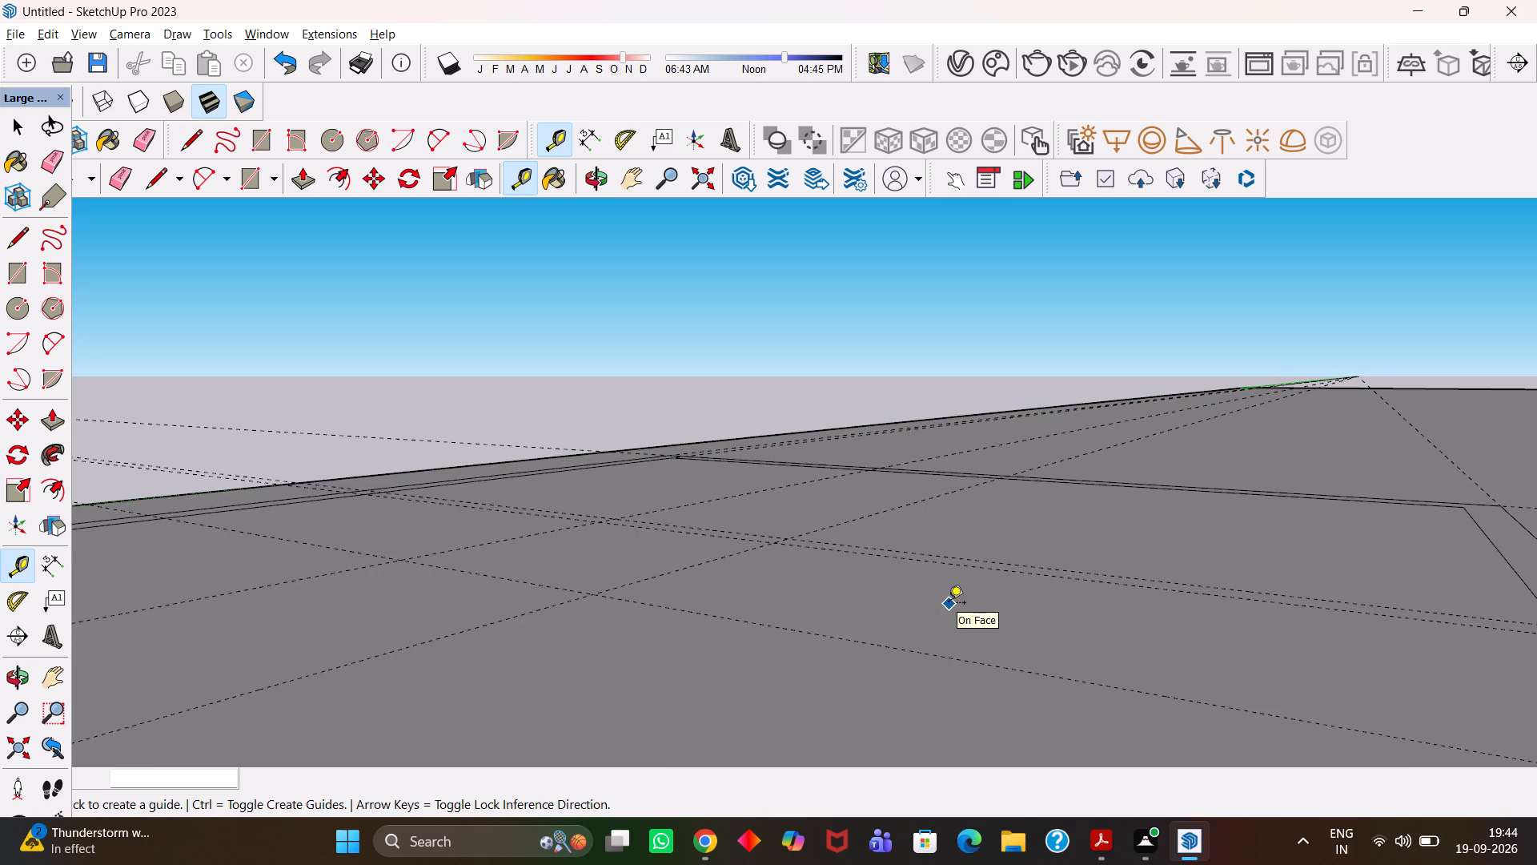
pyautogui.scroll(1, 949, 604)
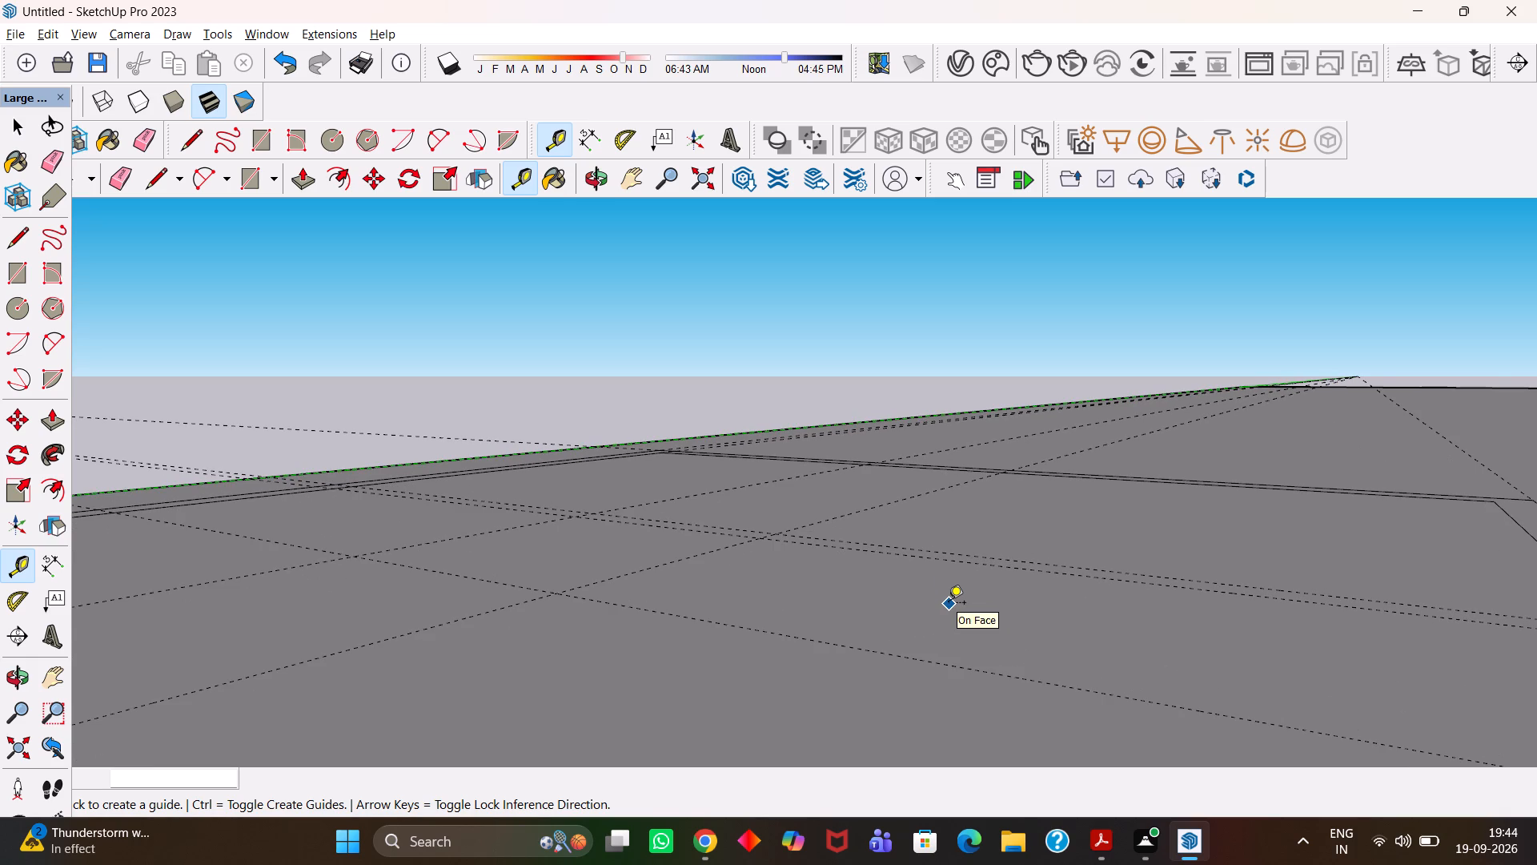
pyautogui.scroll(-4, 949, 604)
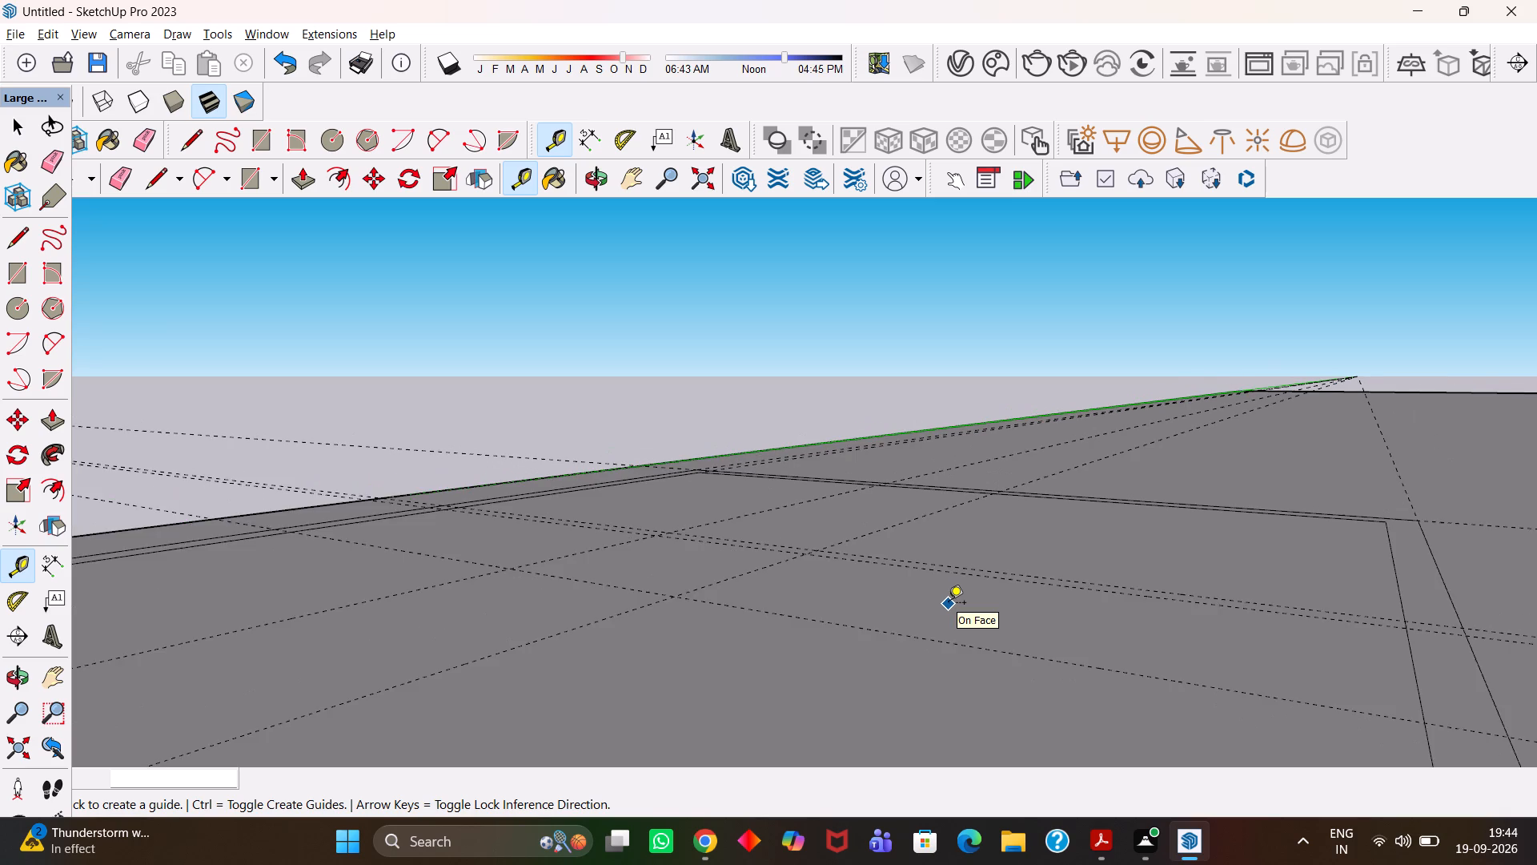
pyautogui.scroll(-1, 949, 604)
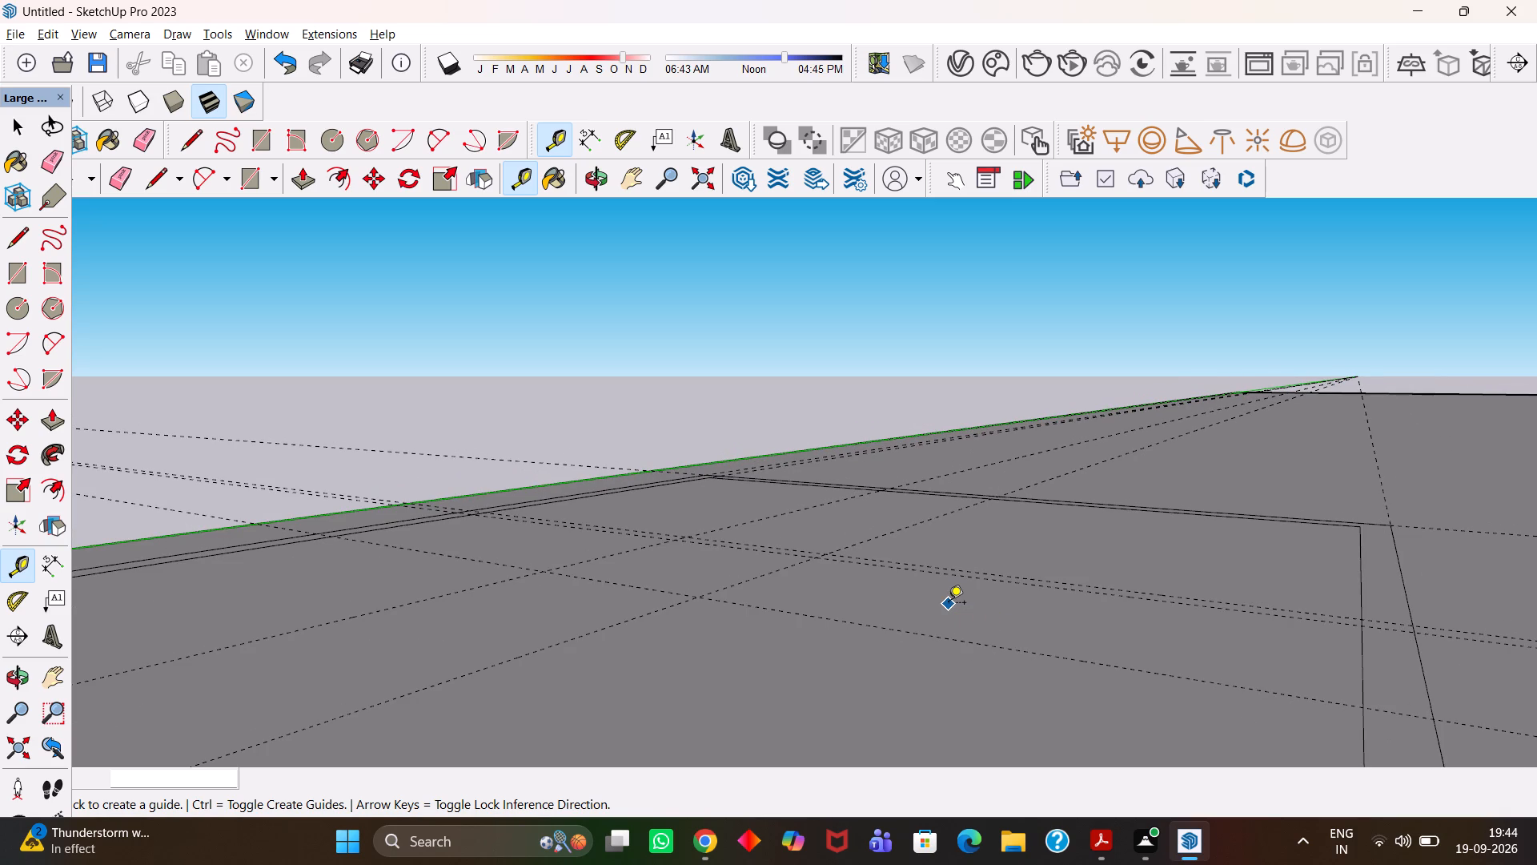
pyautogui.scroll(5, 949, 604)
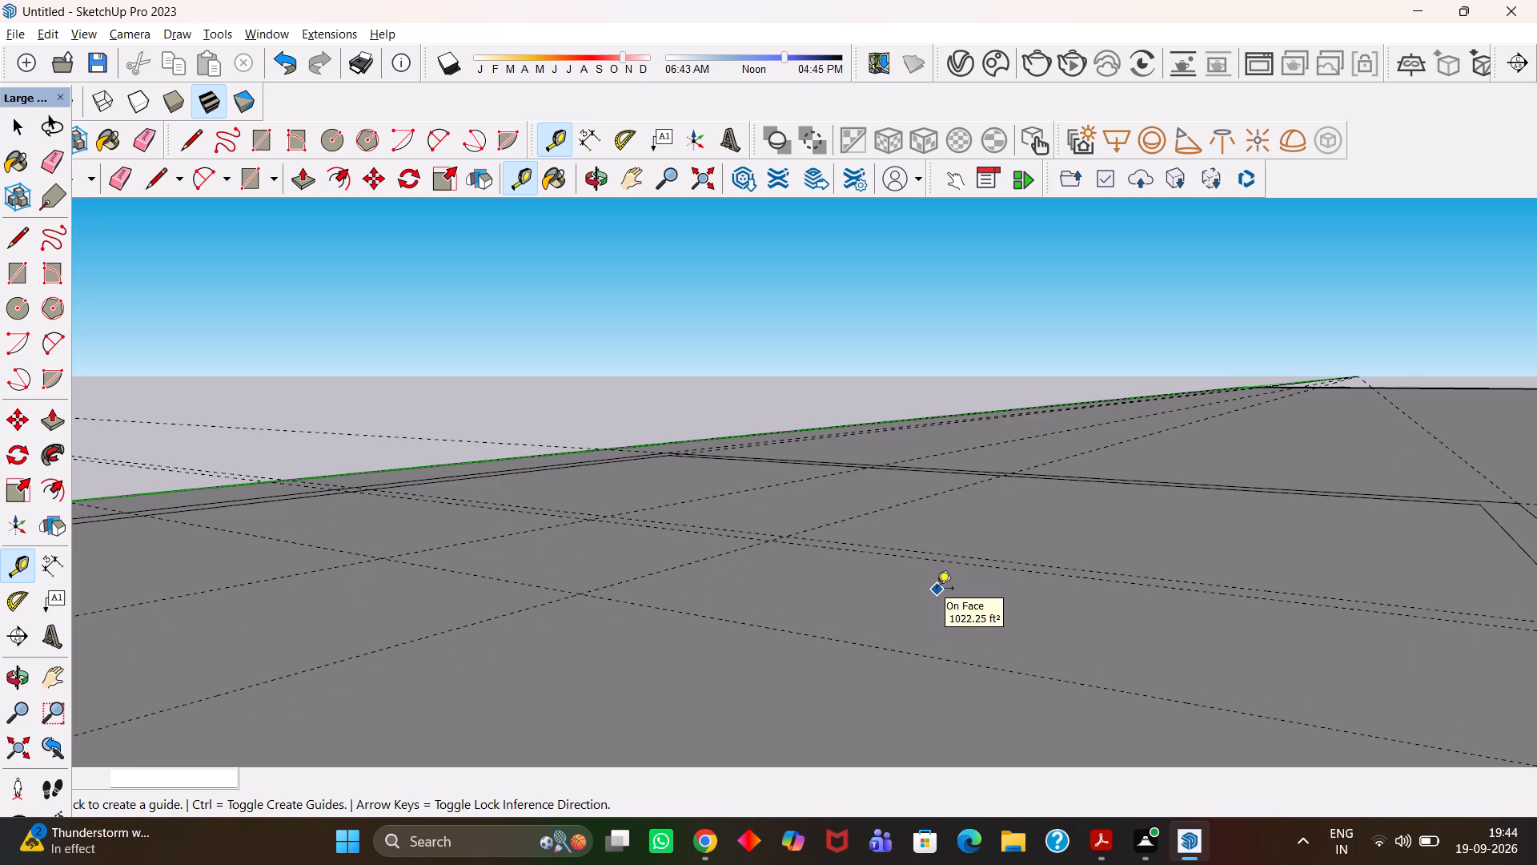
pyautogui.scroll(2, 937, 589)
pyautogui.scroll(-7, 937, 589)
pyautogui.scroll(2, 747, 541)
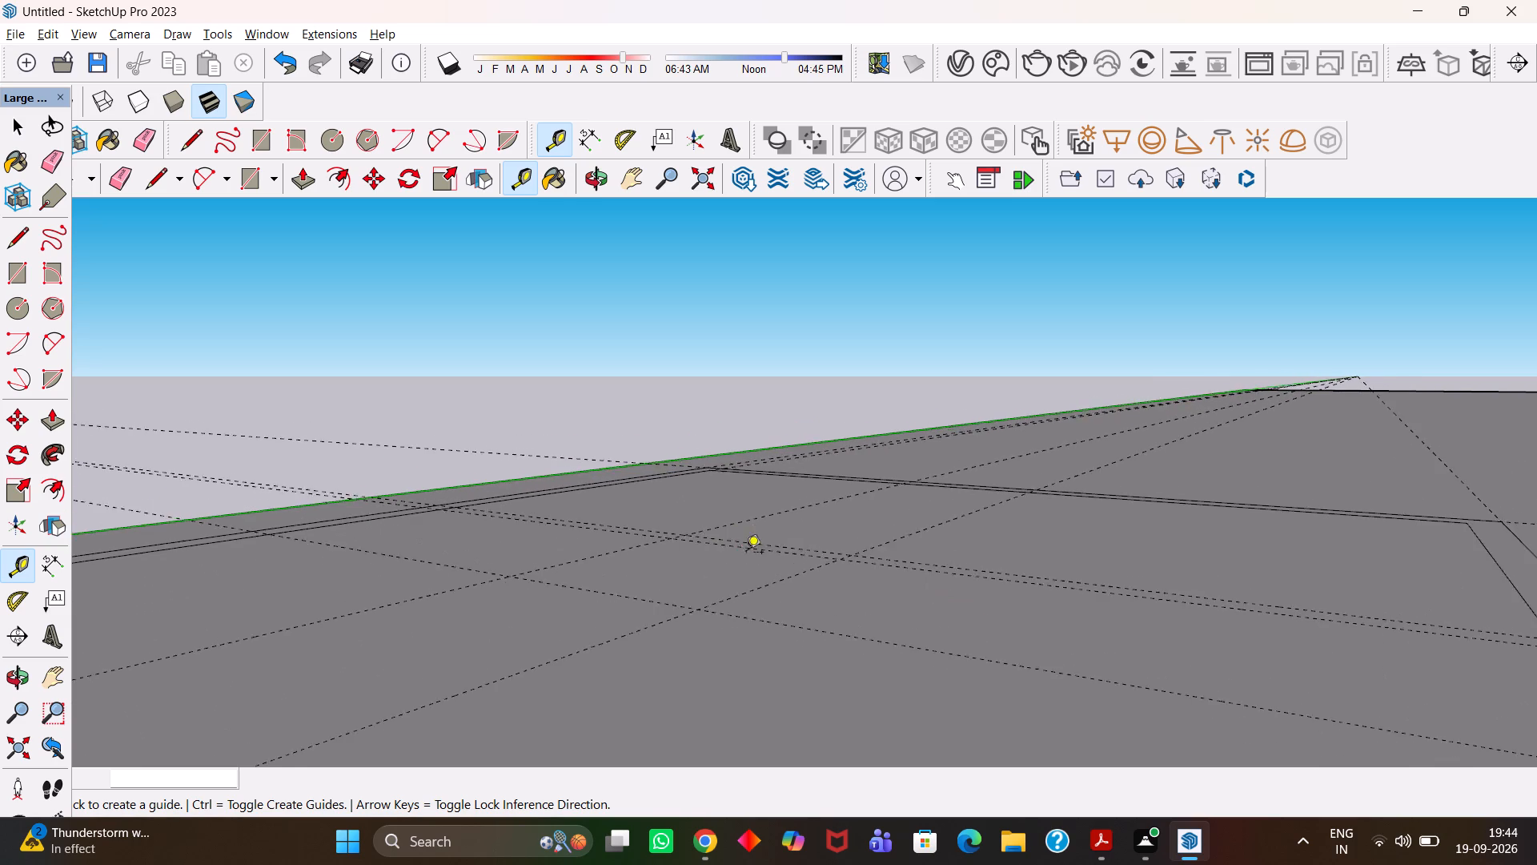
pyautogui.scroll(1, 746, 553)
pyautogui.click(750, 597)
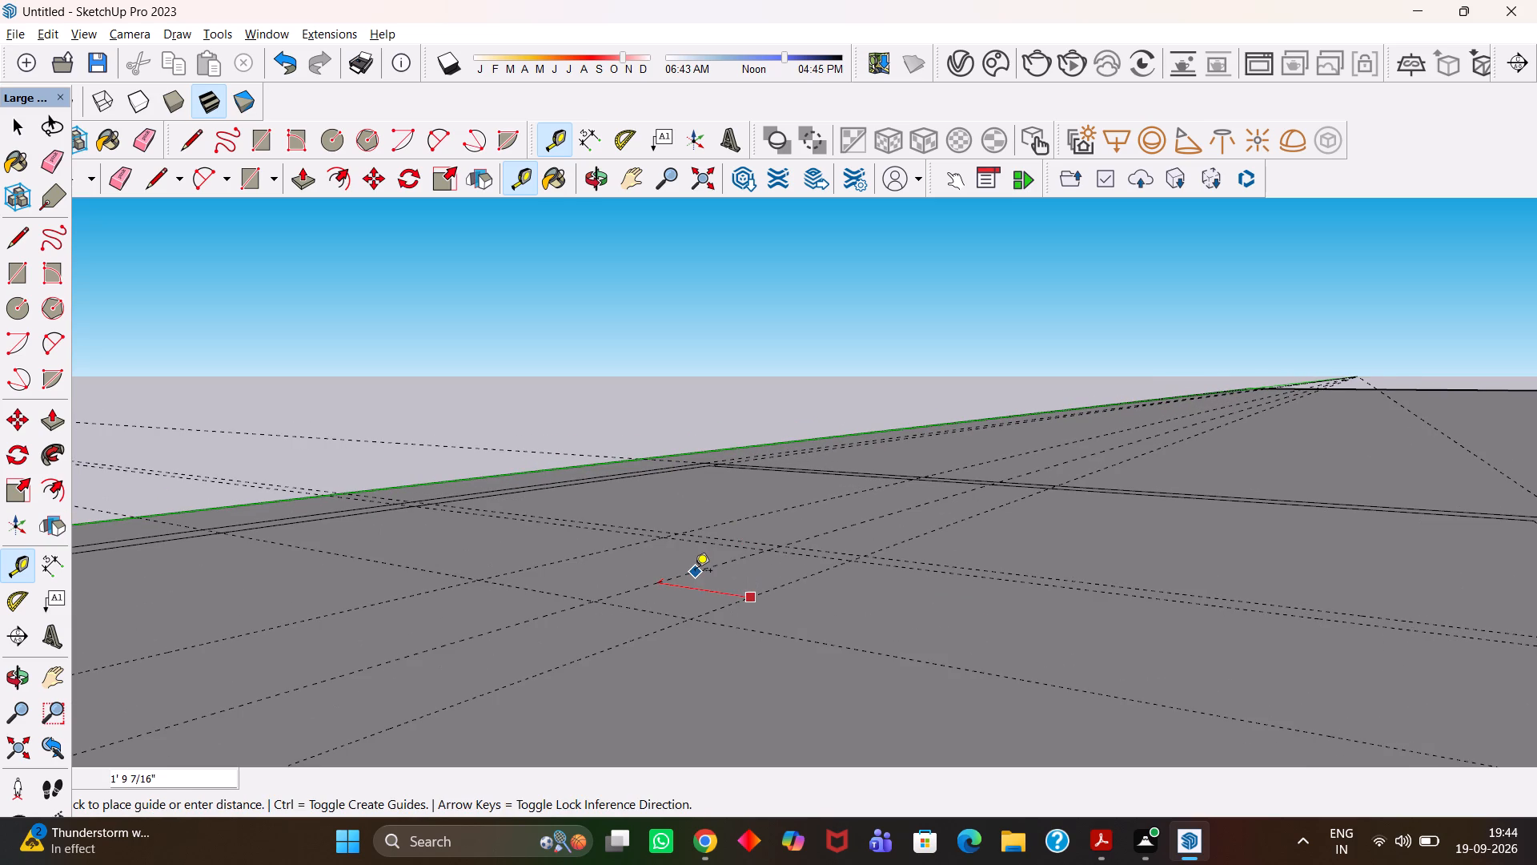
pyautogui.press('6')
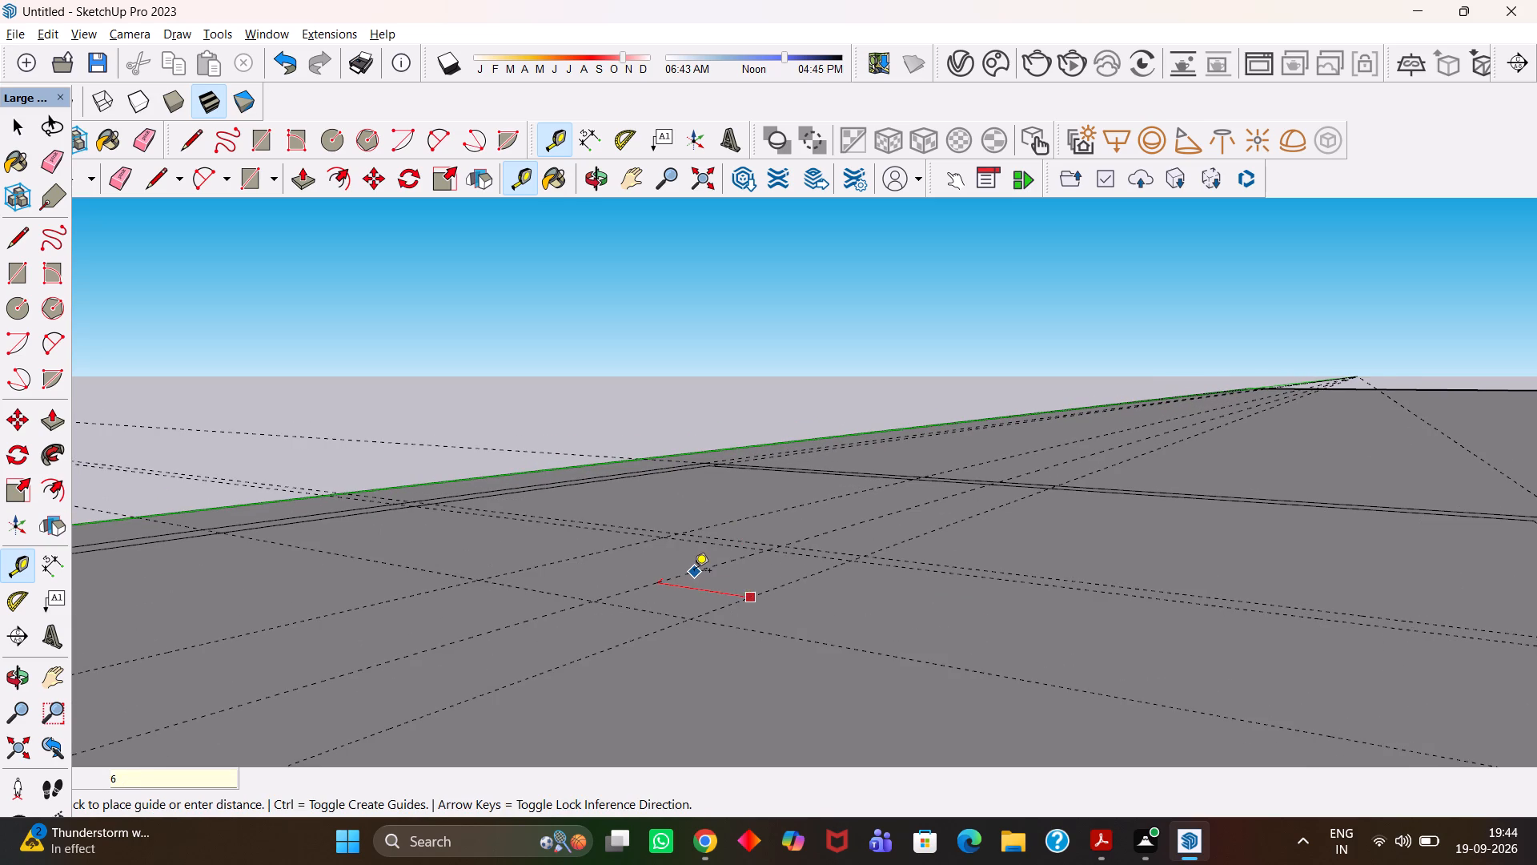
pyautogui.hotkey('shift', '"')
pyautogui.press('Return')
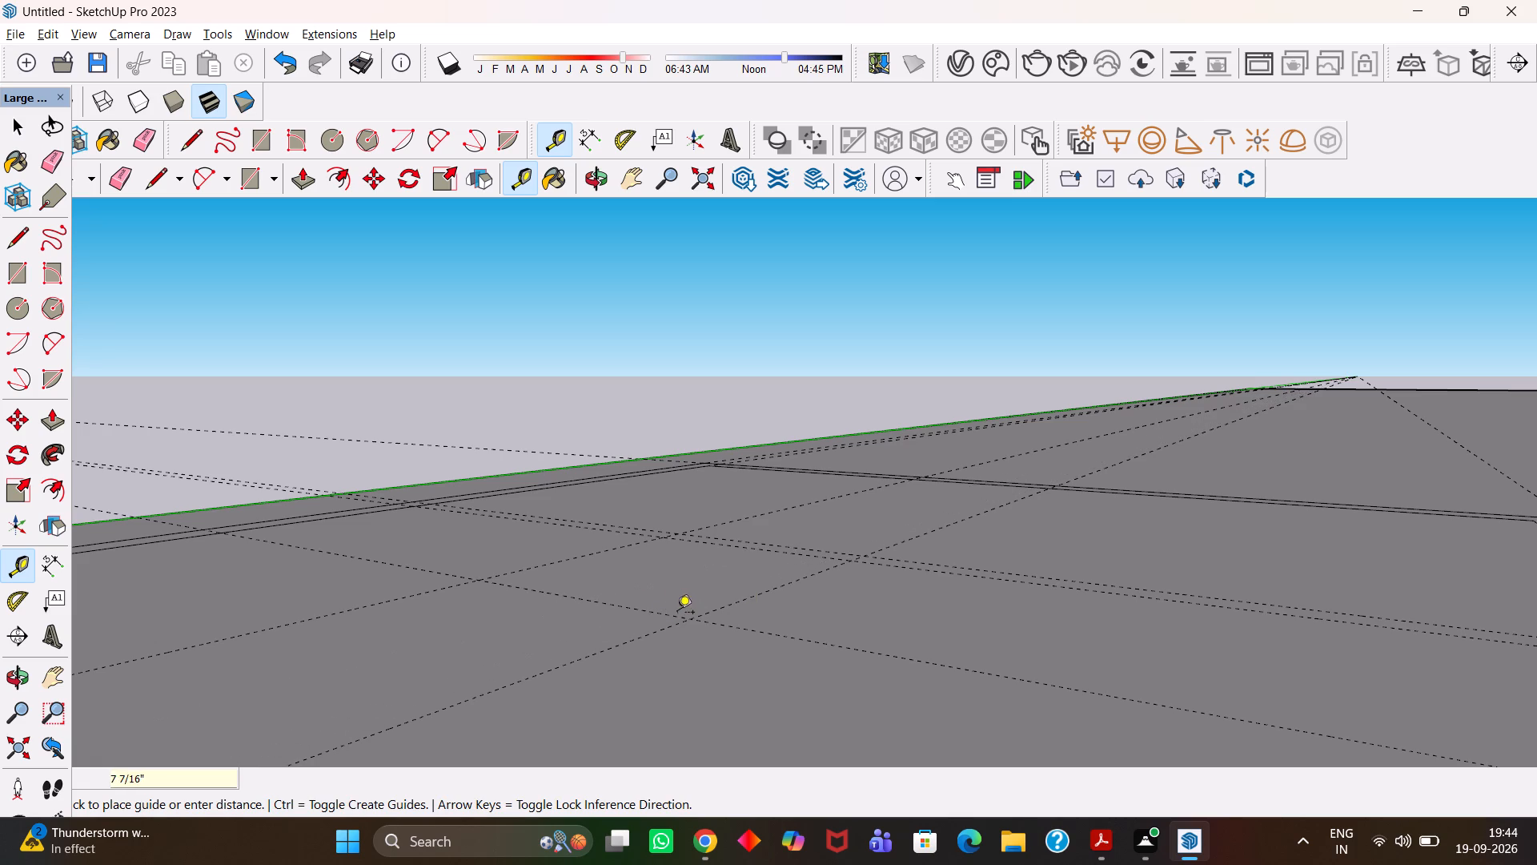
pyautogui.write('6"')
pyautogui.press('Return')
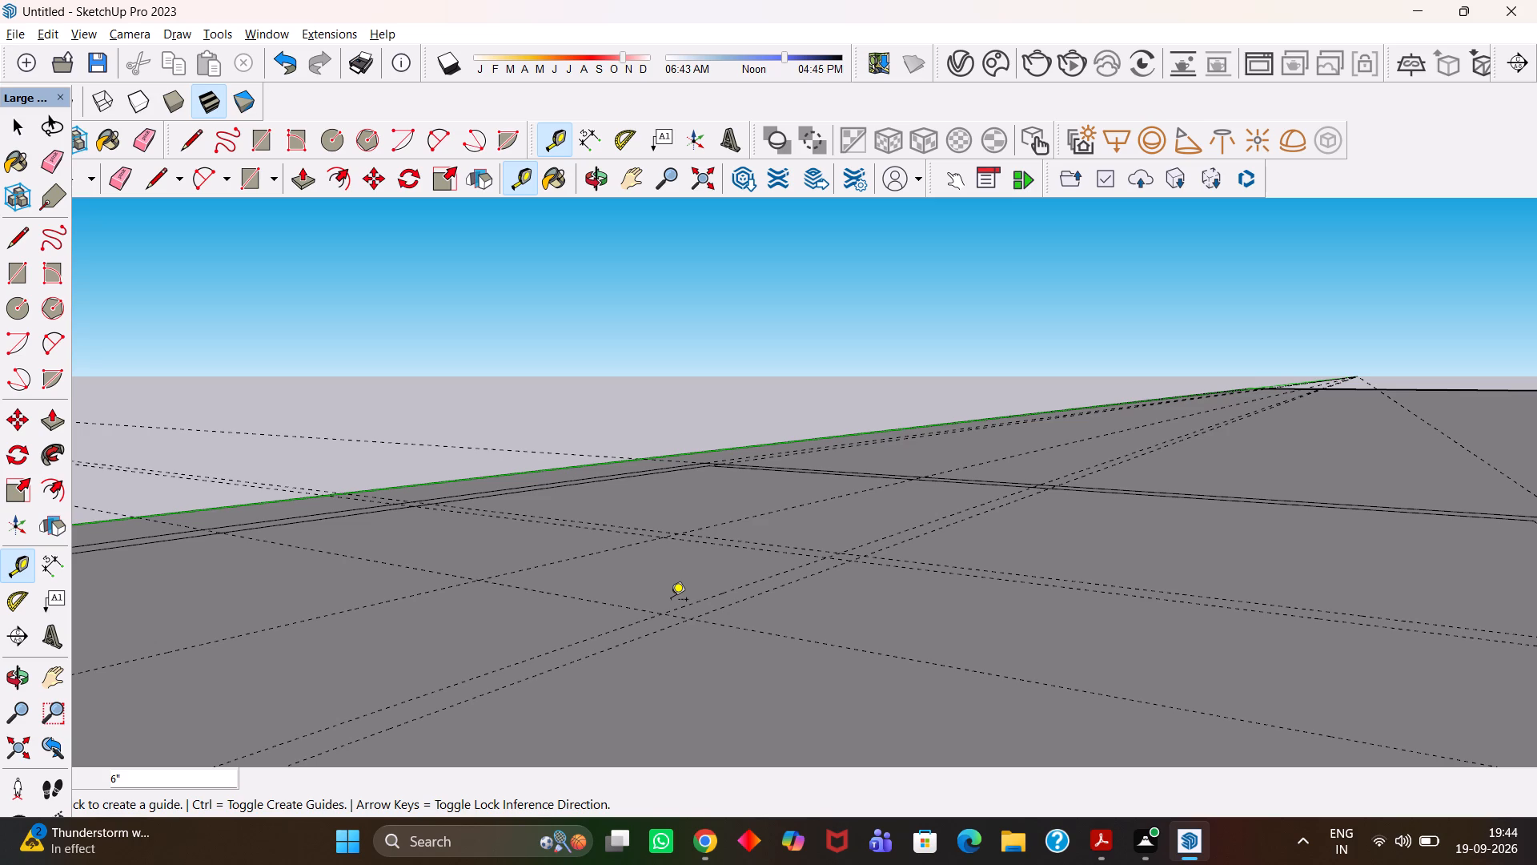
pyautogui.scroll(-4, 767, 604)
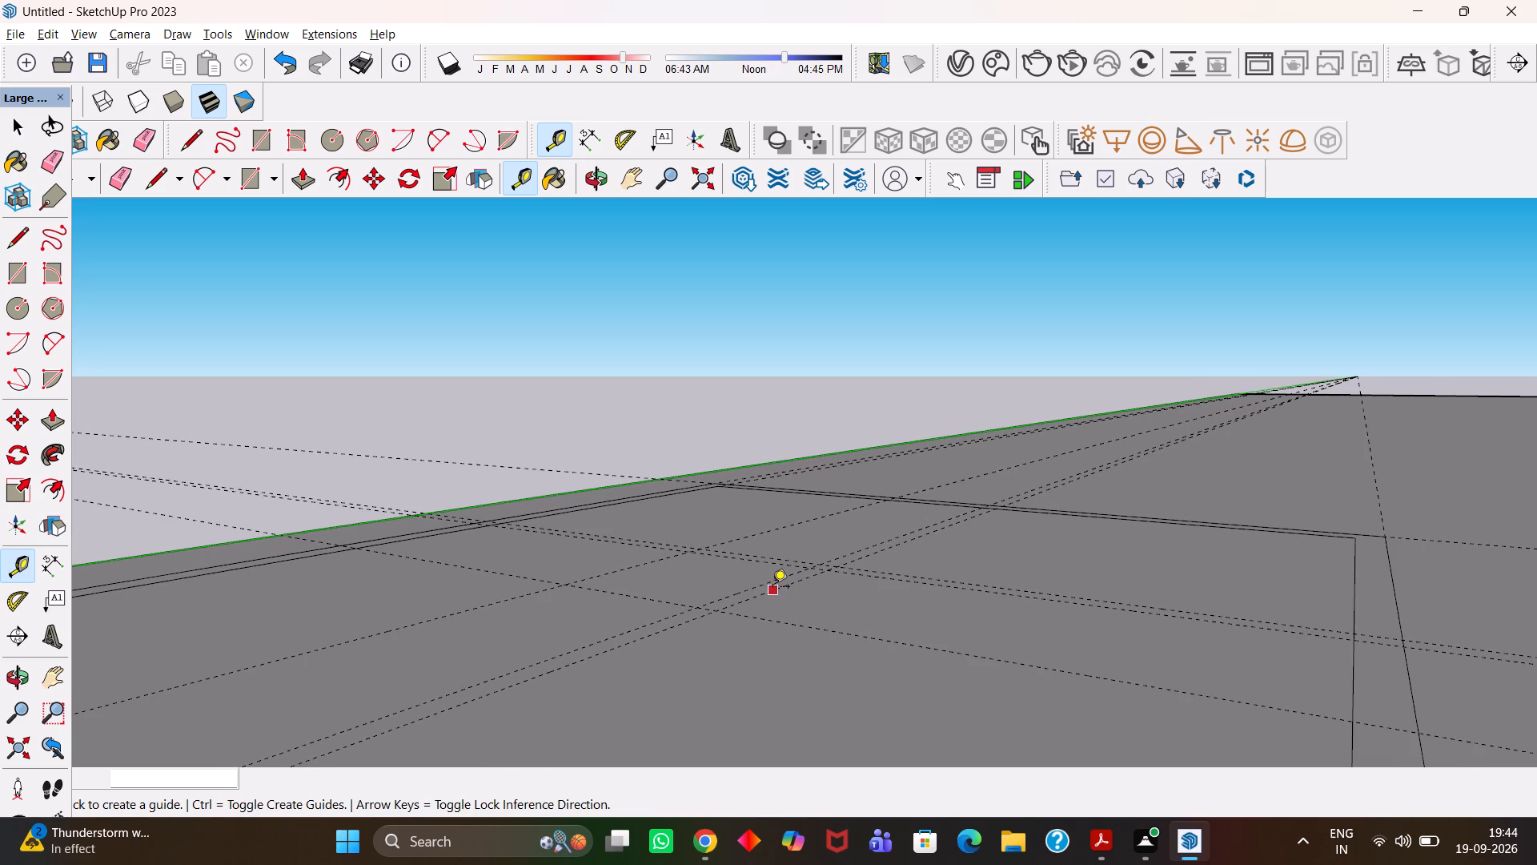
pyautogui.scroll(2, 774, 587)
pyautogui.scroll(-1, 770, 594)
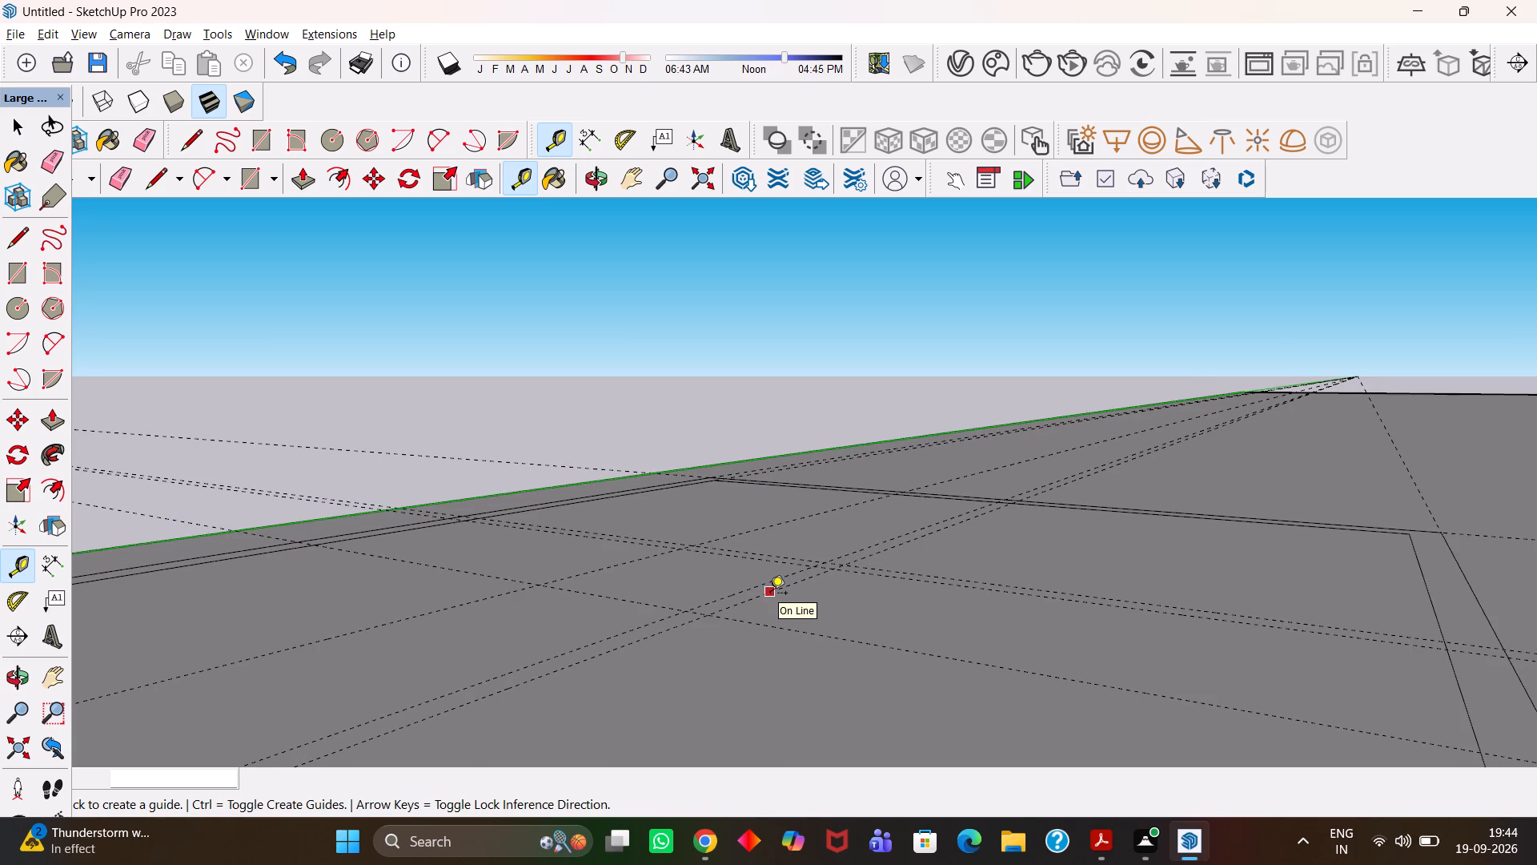
# Draw a 12'6" by 6" partition rectangle between the paired green-direction guides, from the cross-guide intersection to the end wall's inner face.
pyautogui.scroll(1, 770, 594)
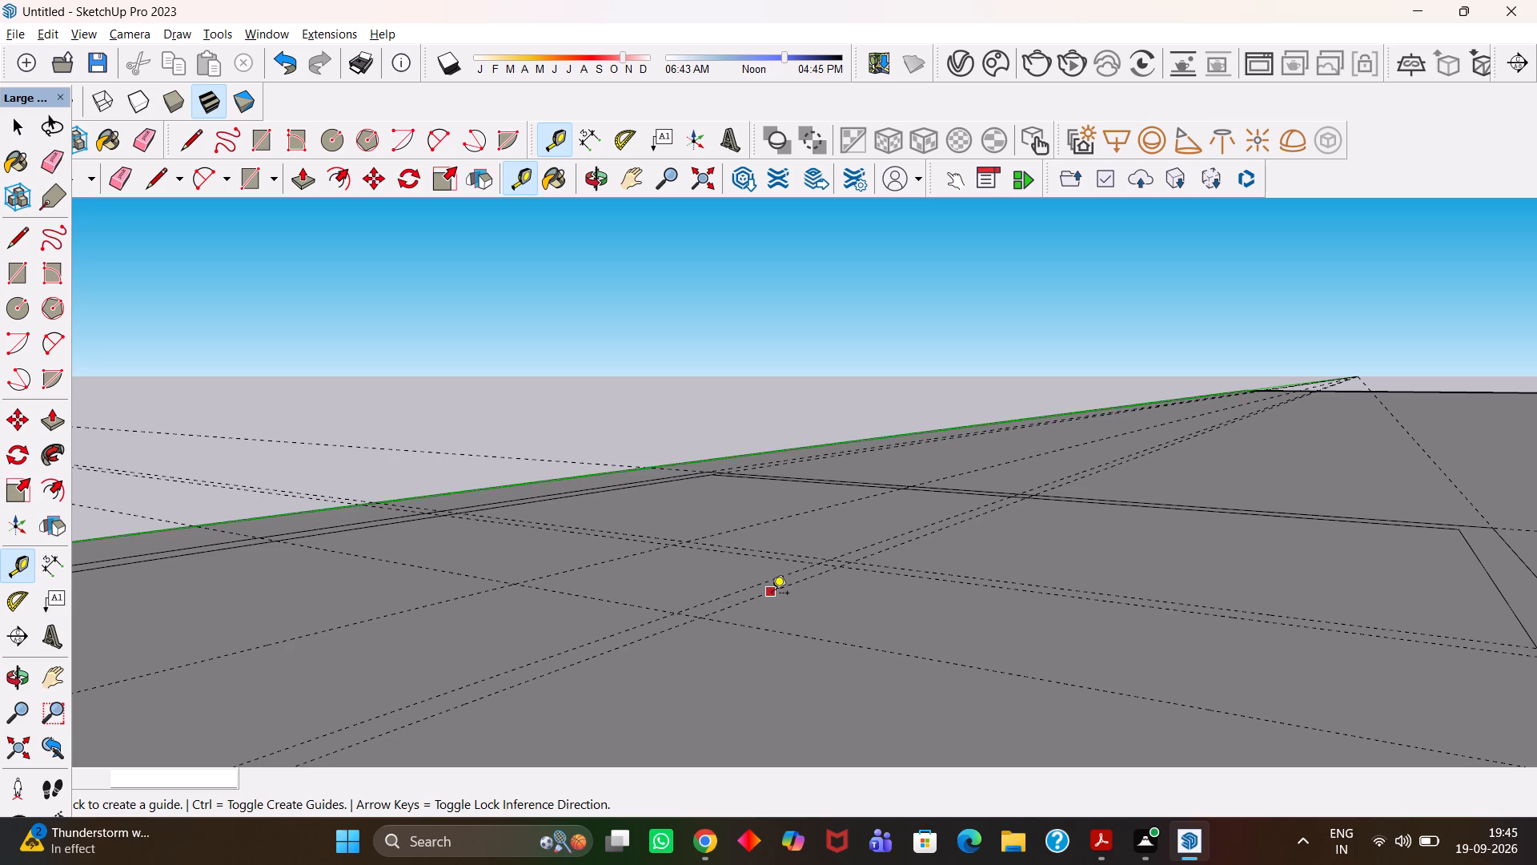
pyautogui.scroll(8, 766, 602)
pyautogui.scroll(-9, 768, 602)
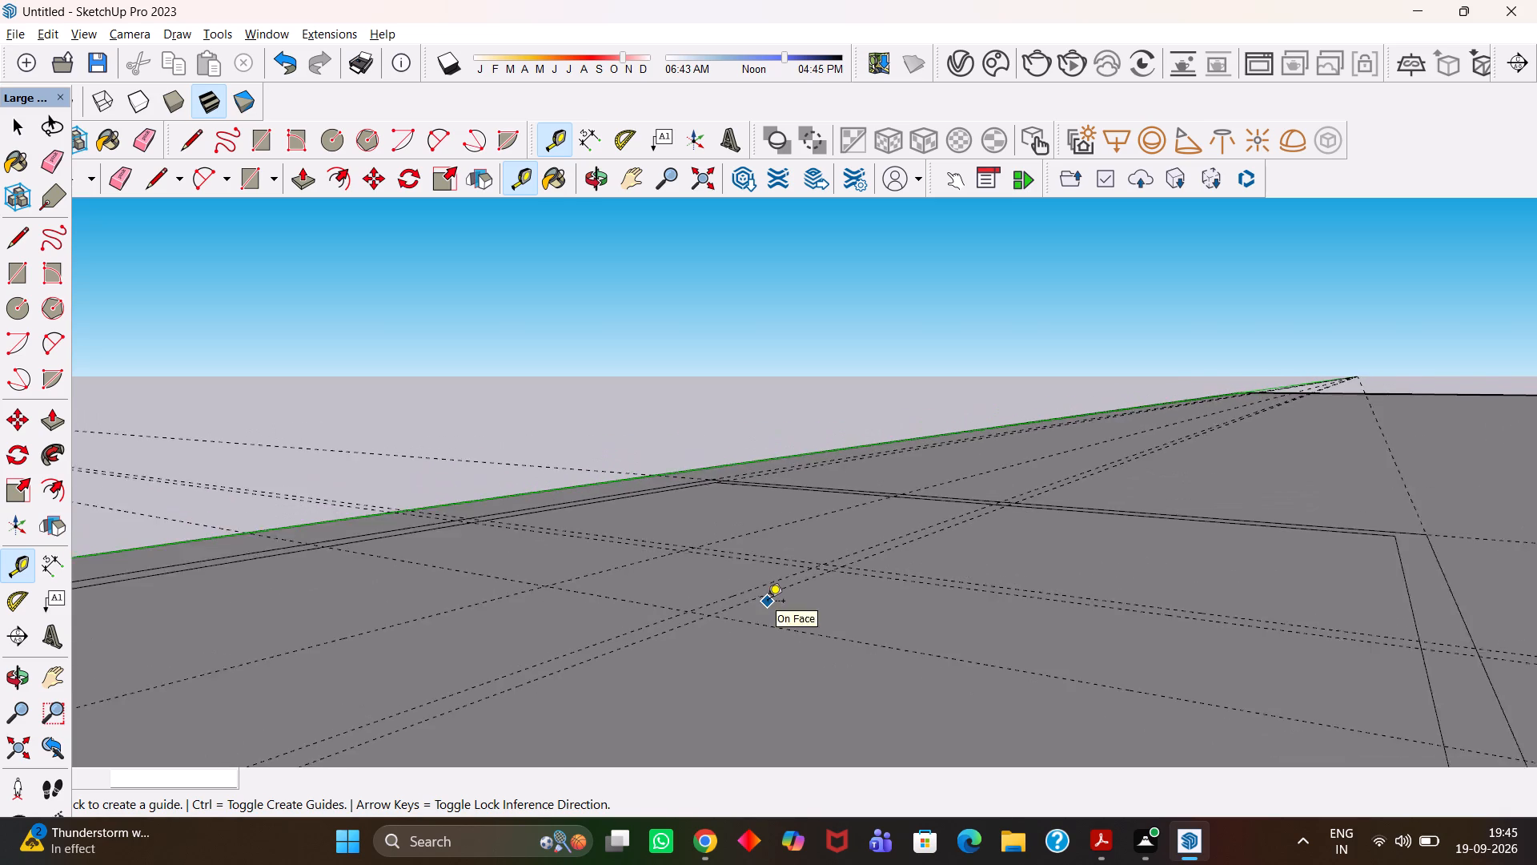
pyautogui.scroll(-1, 853, 606)
pyautogui.scroll(3, 873, 596)
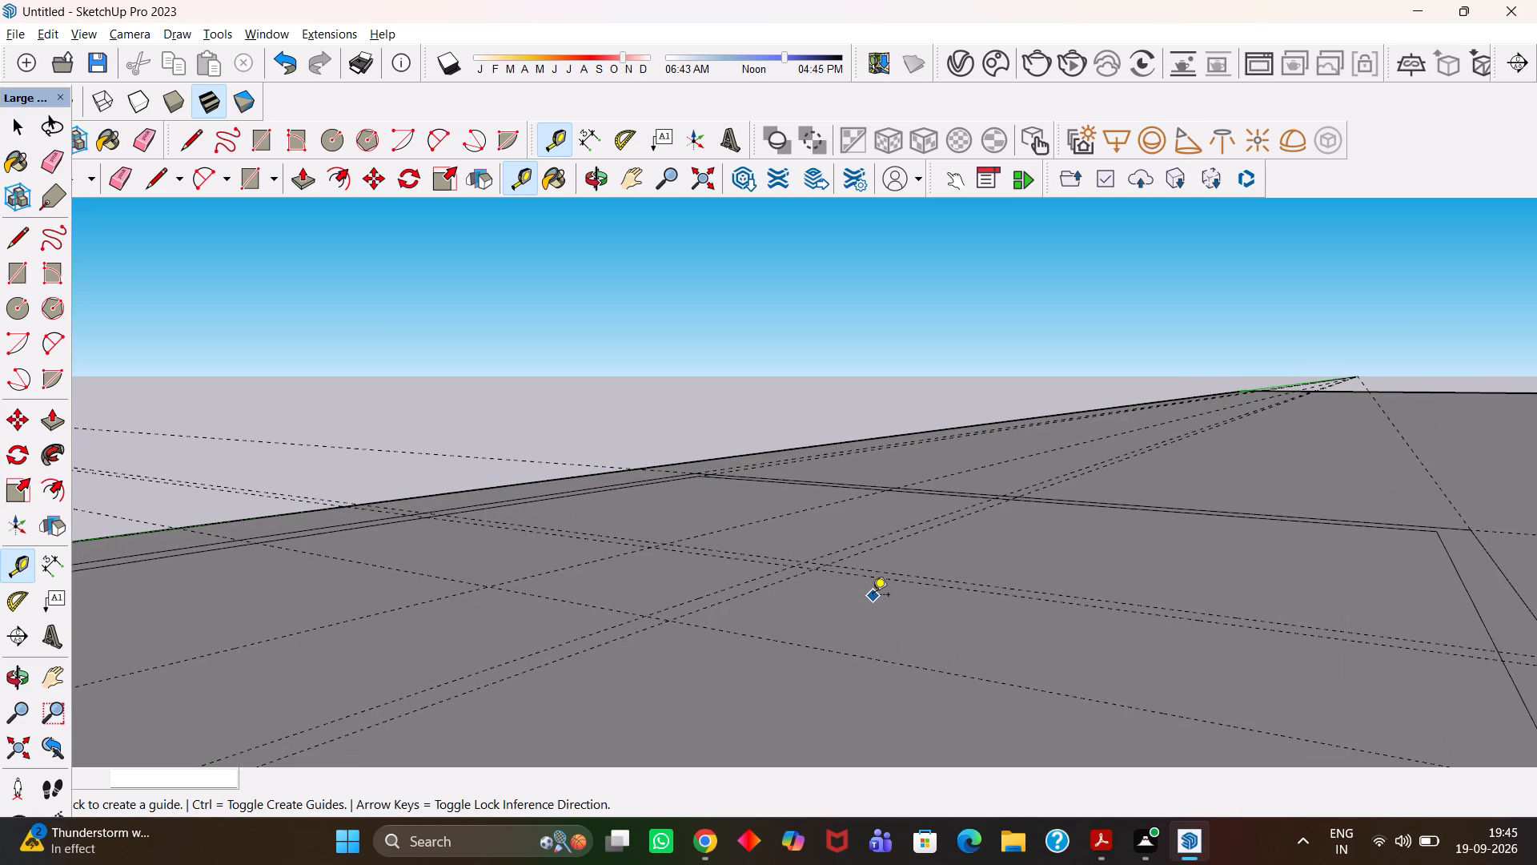
pyautogui.scroll(6, 871, 596)
pyautogui.press('r')
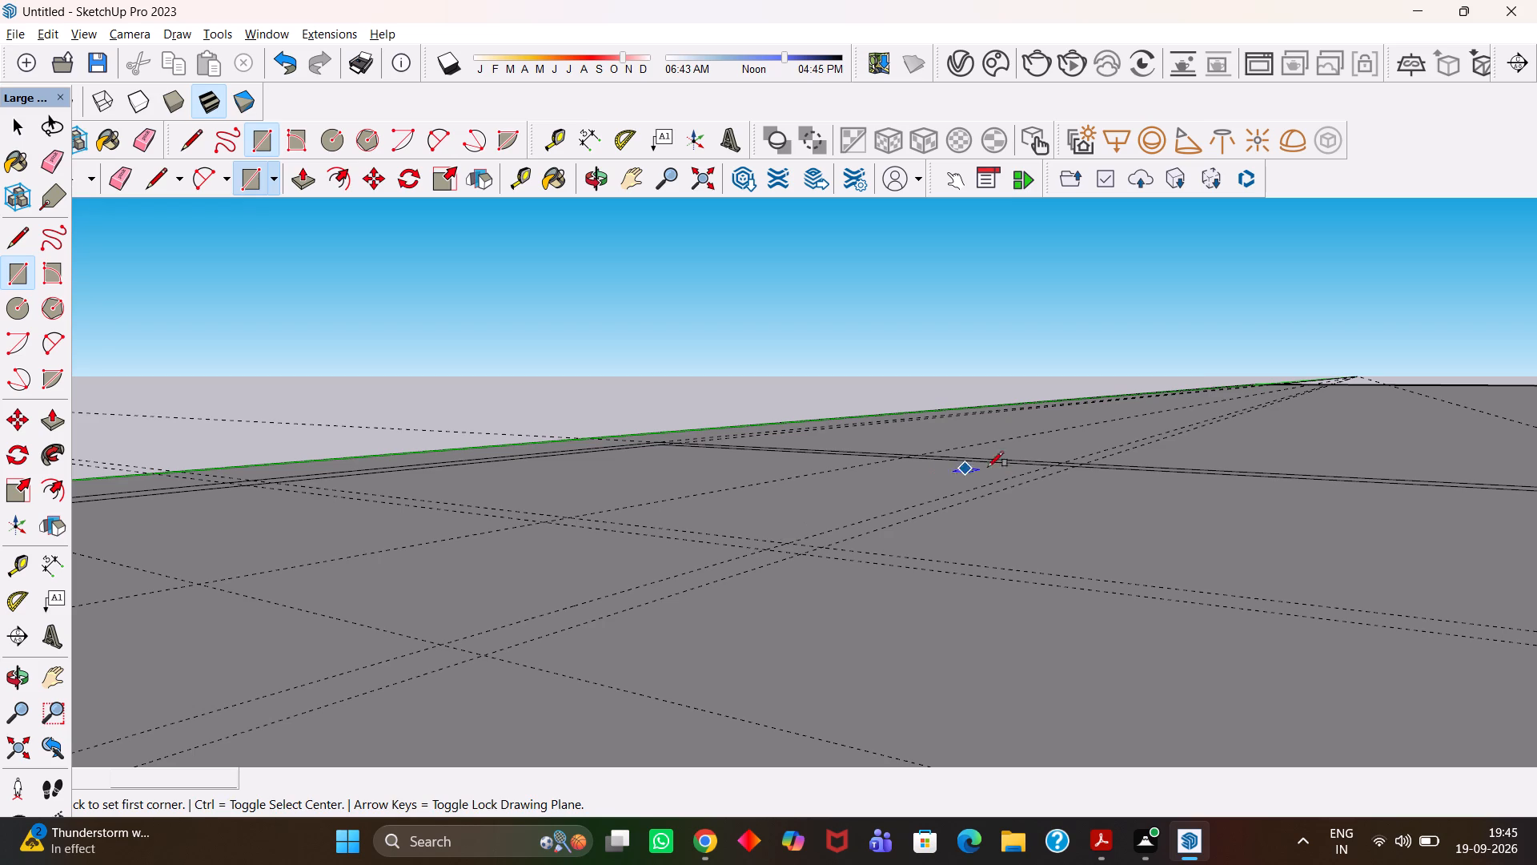
pyautogui.click(773, 549)
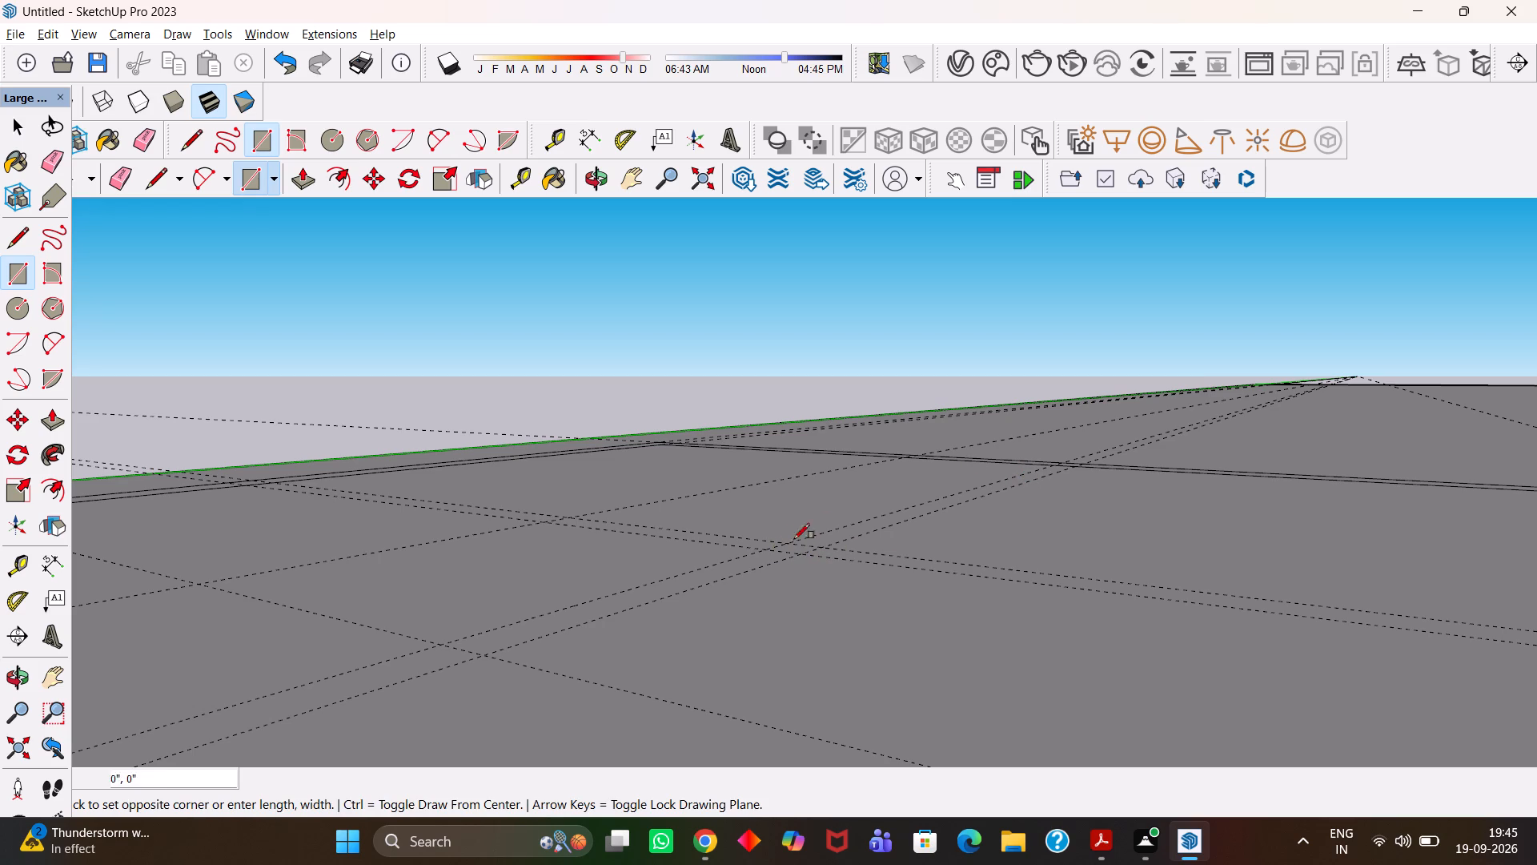
pyautogui.scroll(11, 1026, 470)
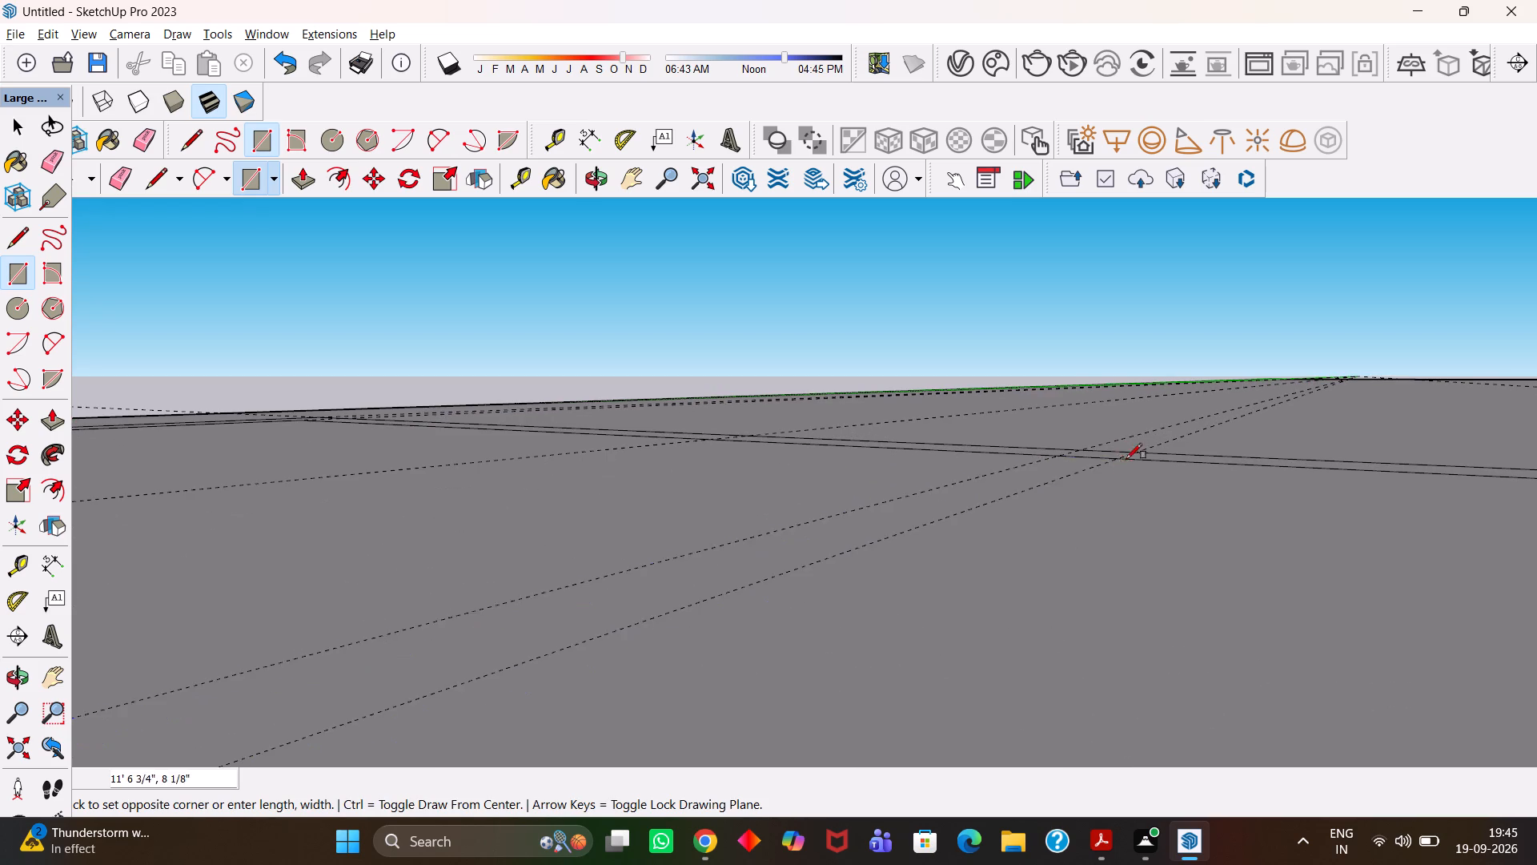
pyautogui.click(1119, 457)
# Draw an 11' by 6" partition rectangle between the paired red-direction guides, from the first partition's corner to the opposite side wall's inner face.
pyautogui.scroll(-10, 1049, 512)
pyautogui.press('h')
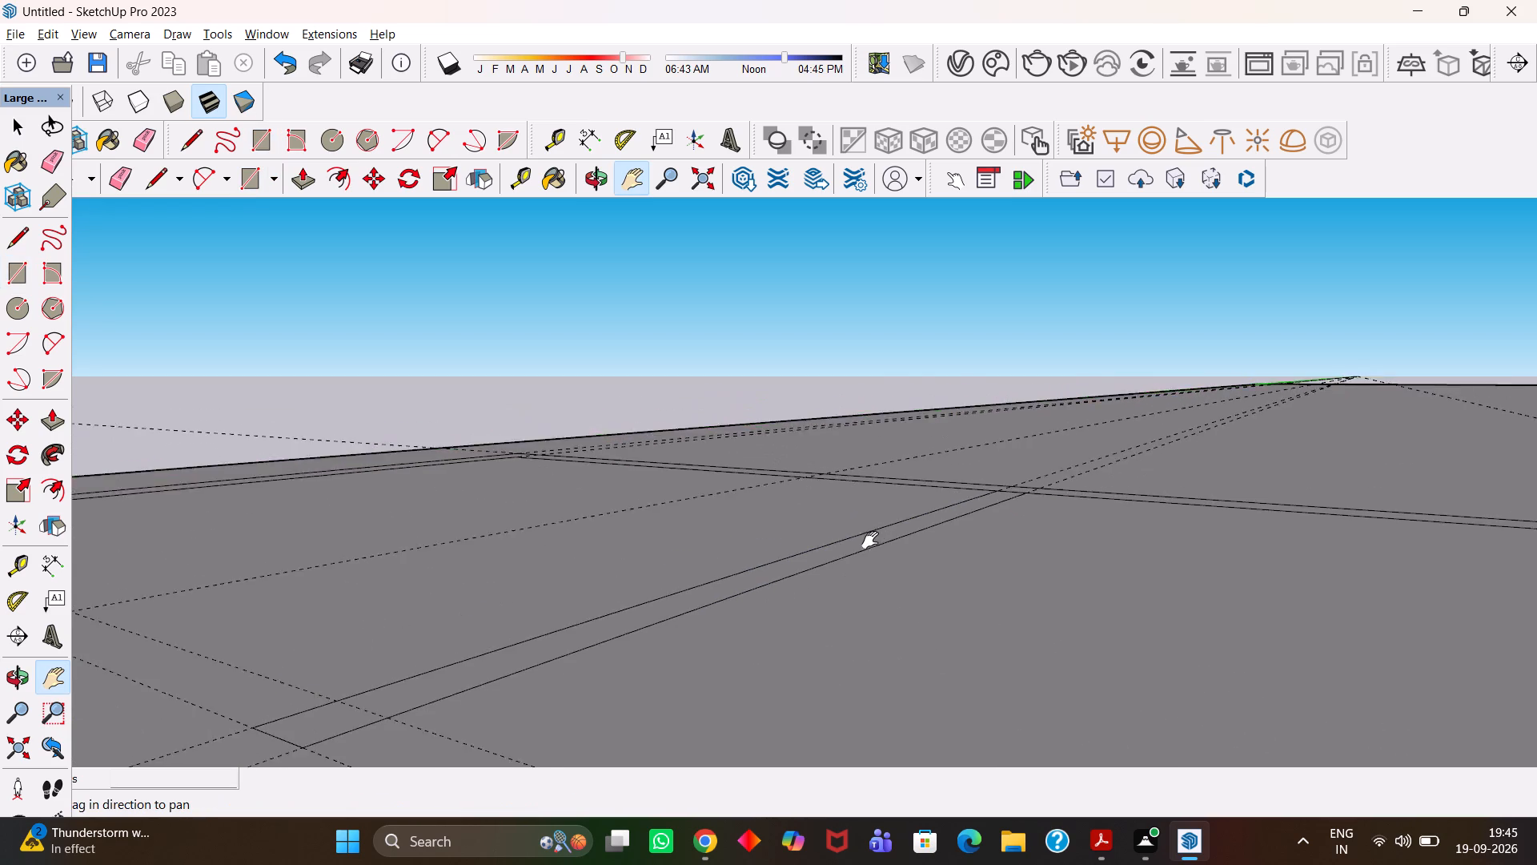
pyautogui.scroll(-4, 870, 540)
pyautogui.moveTo(867, 601); pyautogui.dragTo(905, 475)
pyautogui.scroll(-5, 853, 511)
pyautogui.scroll(-2, 799, 580)
pyautogui.scroll(2, 737, 538)
pyautogui.moveTo(764, 520); pyautogui.dragTo(663, 623)
pyautogui.press('r')
pyautogui.scroll(2, 532, 572)
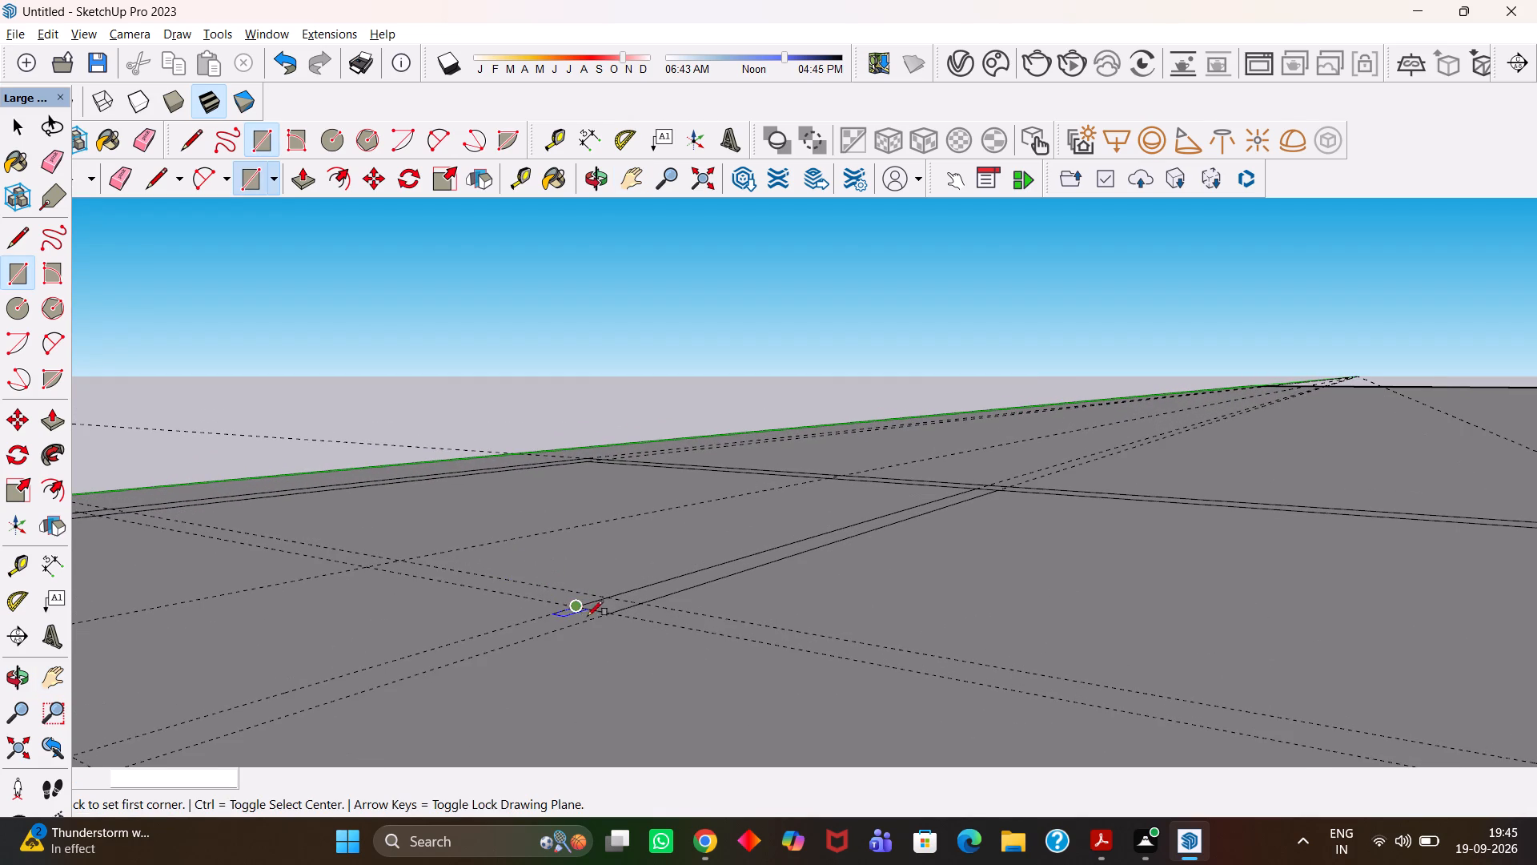
pyautogui.click(608, 614)
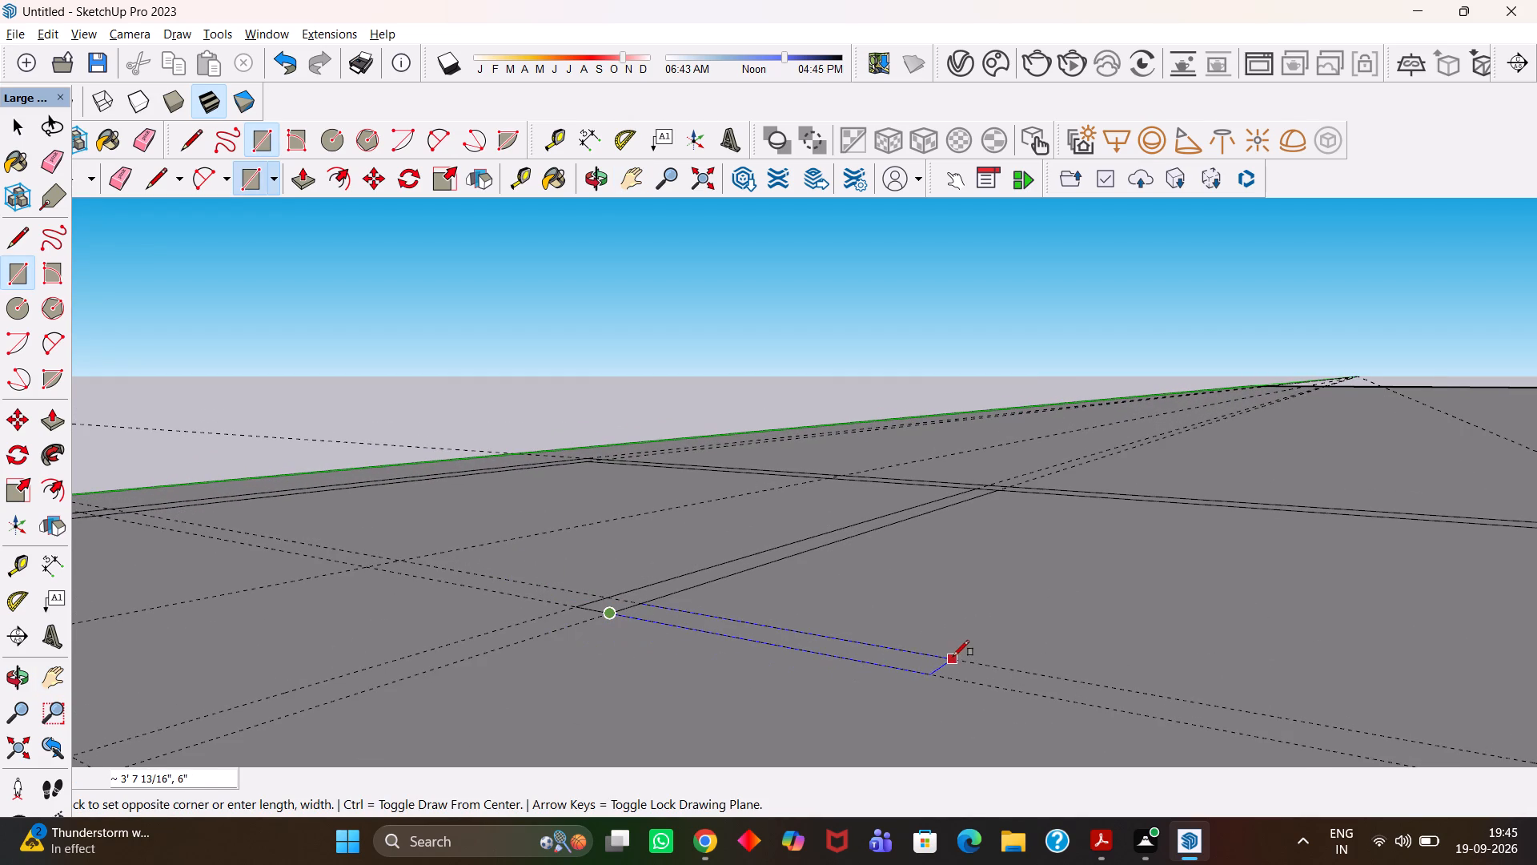
pyautogui.press('h')
pyautogui.scroll(-4, 961, 664)
pyautogui.moveTo(997, 676); pyautogui.dragTo(592, 477)
pyautogui.scroll(-4, 588, 477)
pyautogui.moveTo(1023, 546); pyautogui.dragTo(1039, 624)
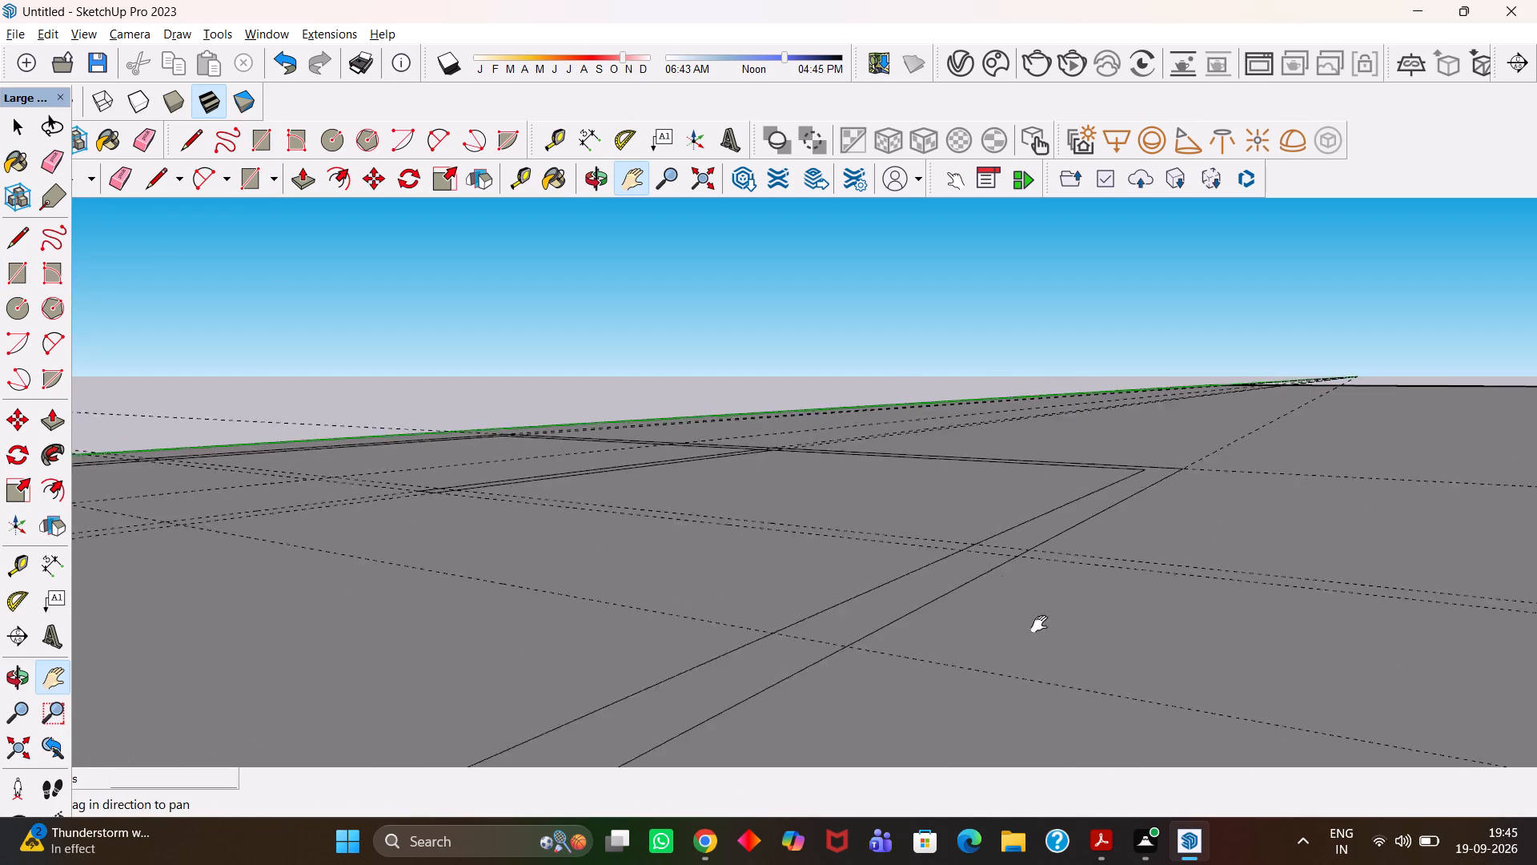
pyautogui.moveTo(1039, 624); pyautogui.dragTo(1046, 654)
pyautogui.scroll(10, 976, 579)
pyautogui.press('Escape')
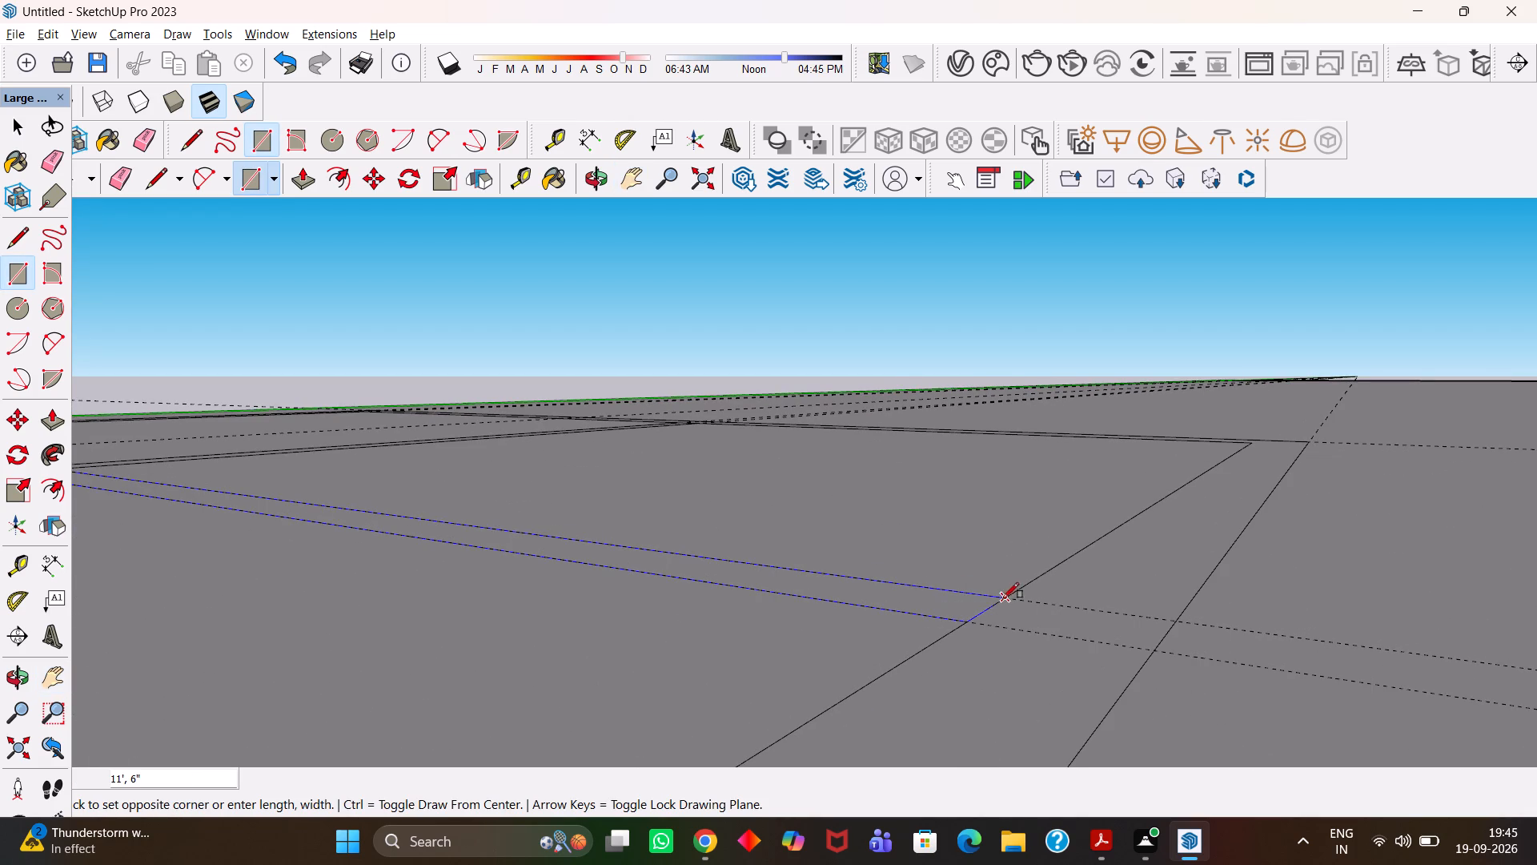
pyautogui.click(1005, 600)
# Erase the single green-direction guide running between the 12'6" partition and the wall along the green axis.
pyautogui.press('h')
pyautogui.scroll(-4, 932, 626)
pyautogui.moveTo(564, 443); pyautogui.dragTo(941, 658)
pyautogui.scroll(-4, 941, 658)
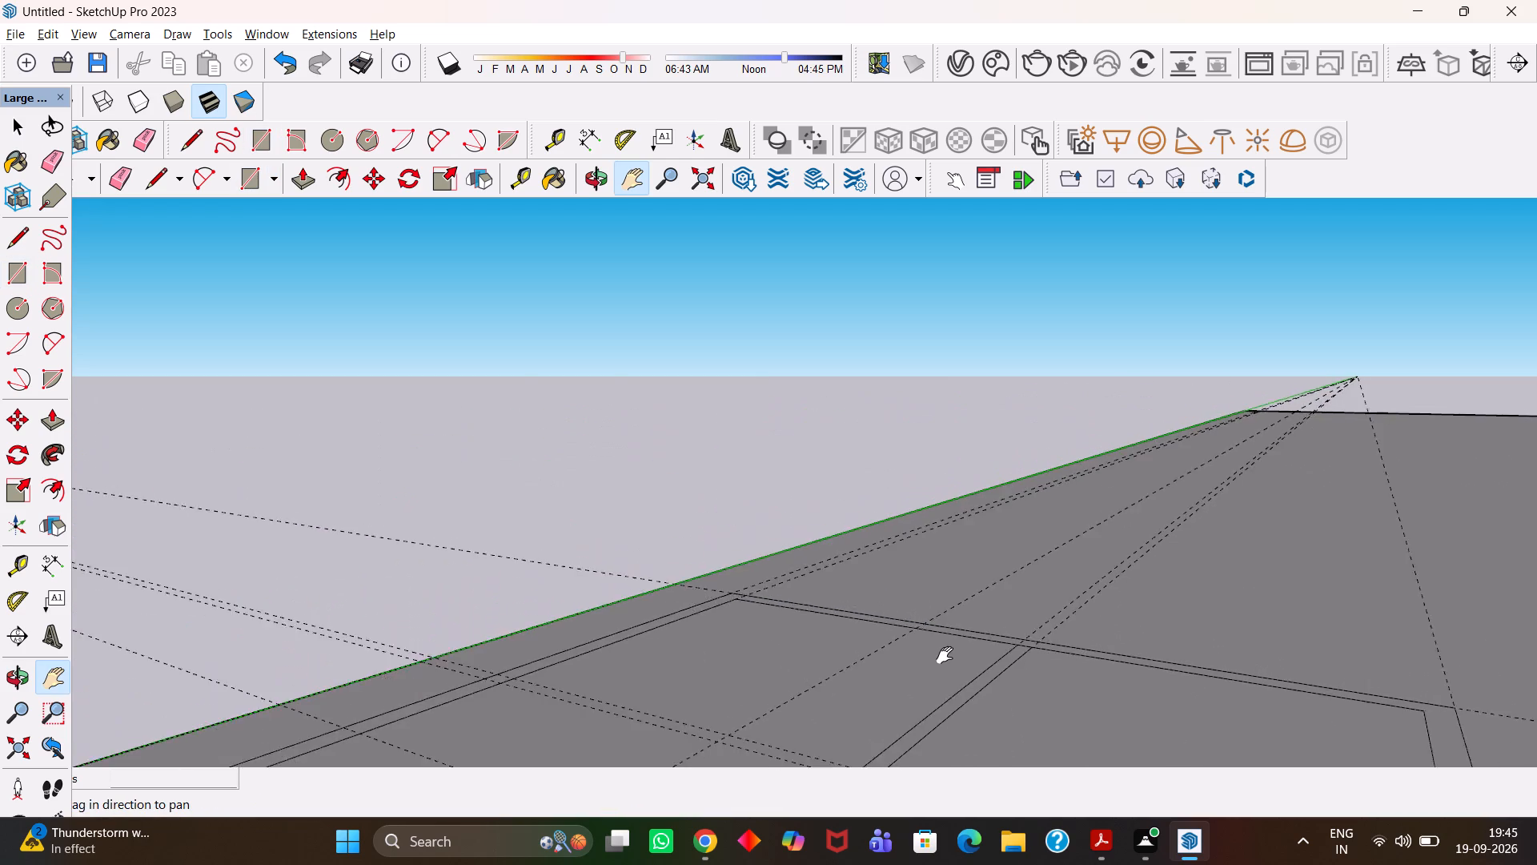
pyautogui.moveTo(954, 648); pyautogui.dragTo(1017, 582)
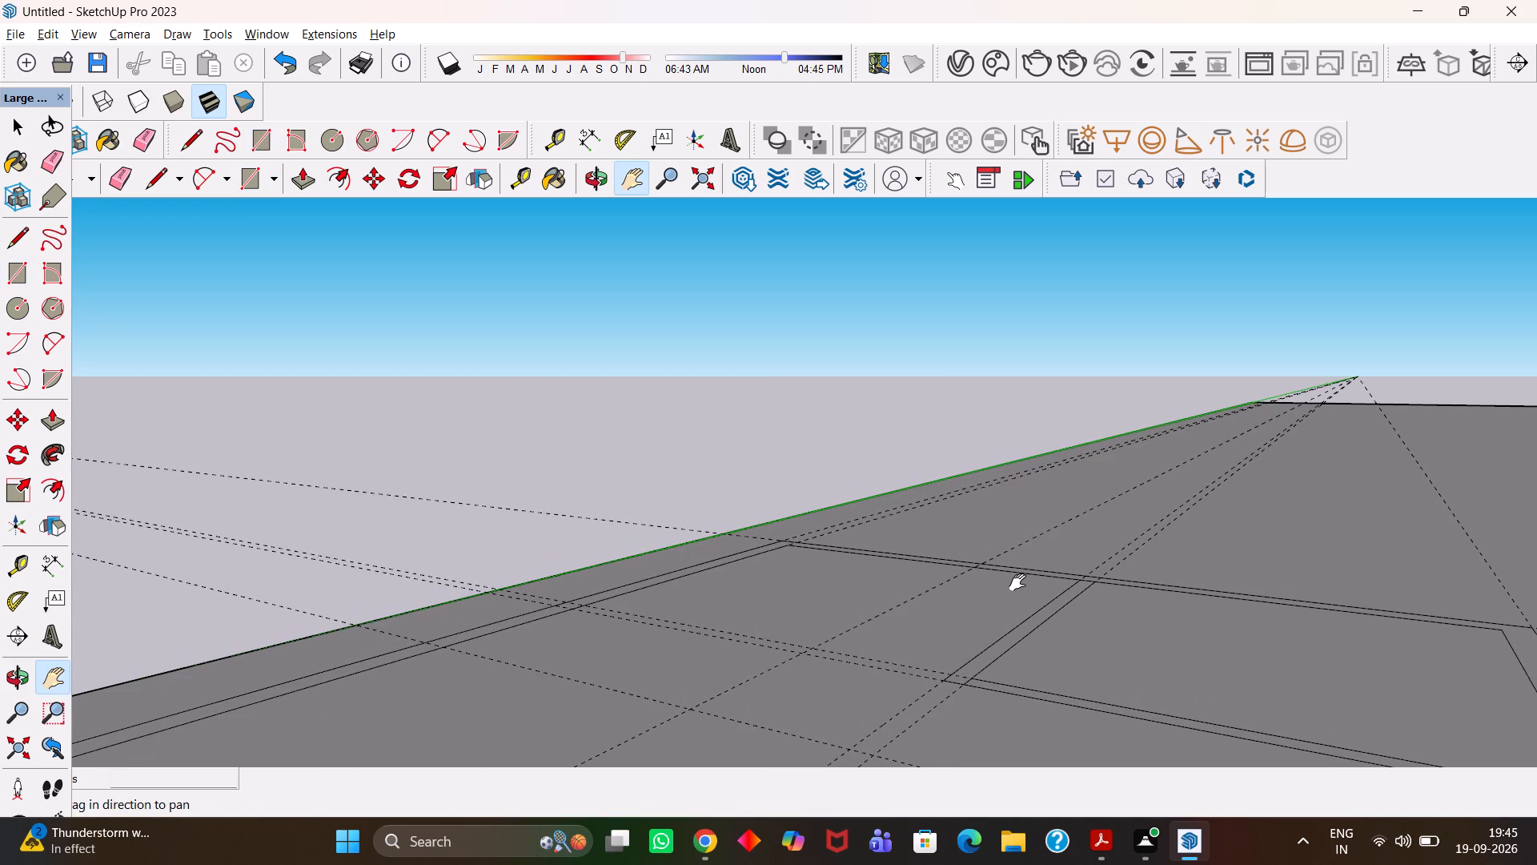
pyautogui.moveTo(1017, 582); pyautogui.dragTo(1019, 585)
pyautogui.press('r')
pyautogui.press('e')
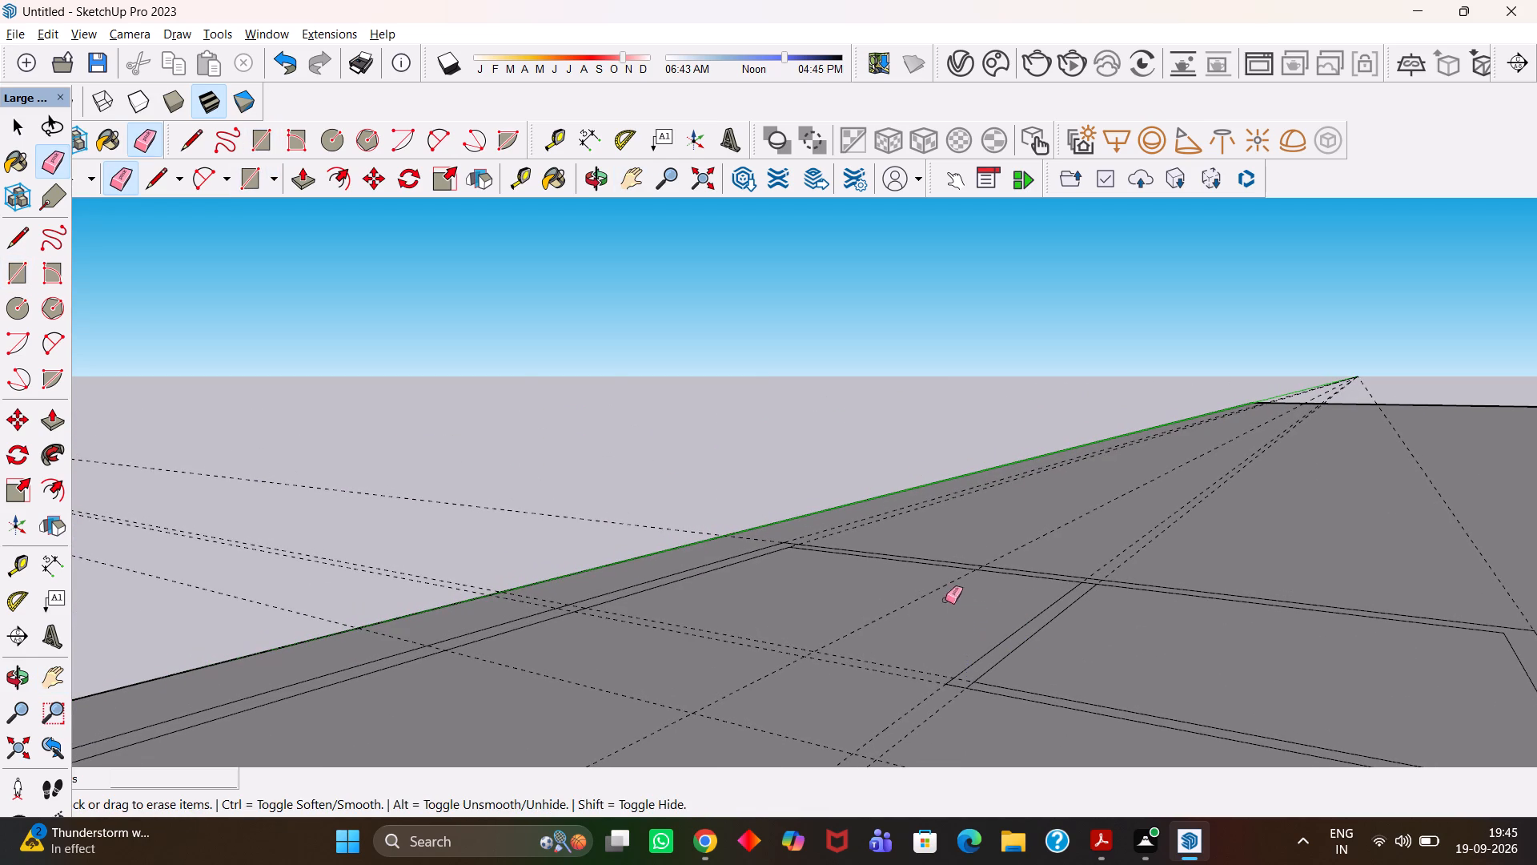
pyautogui.moveTo(944, 597); pyautogui.dragTo(925, 571)
# Place a parallel guide 3' from the 12'6" partition's edge, on the side toward the green axis.
pyautogui.press('t')
pyautogui.scroll(2, 934, 636)
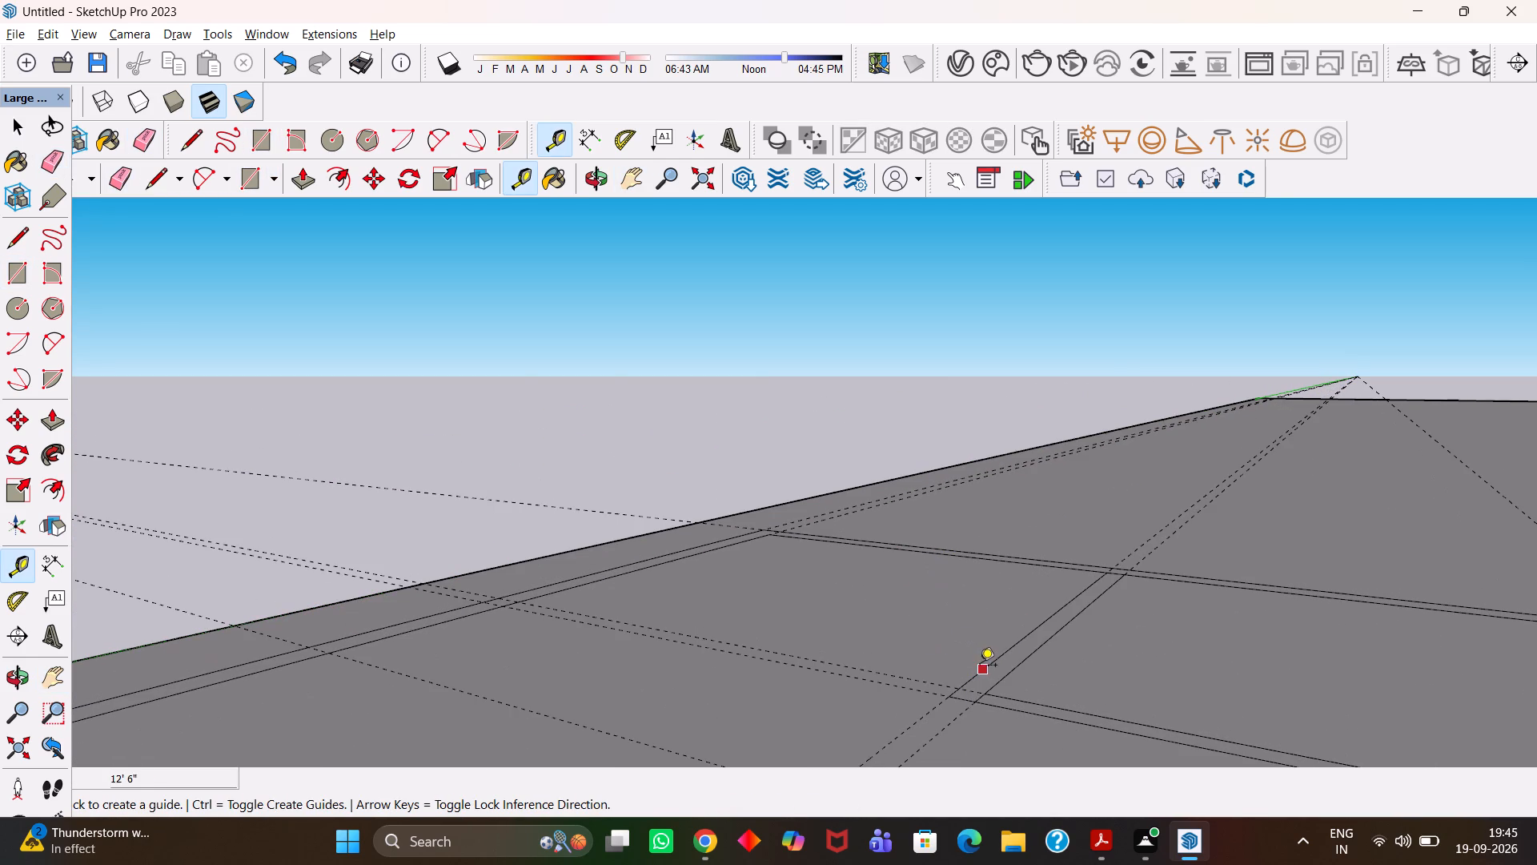
pyautogui.click(981, 667)
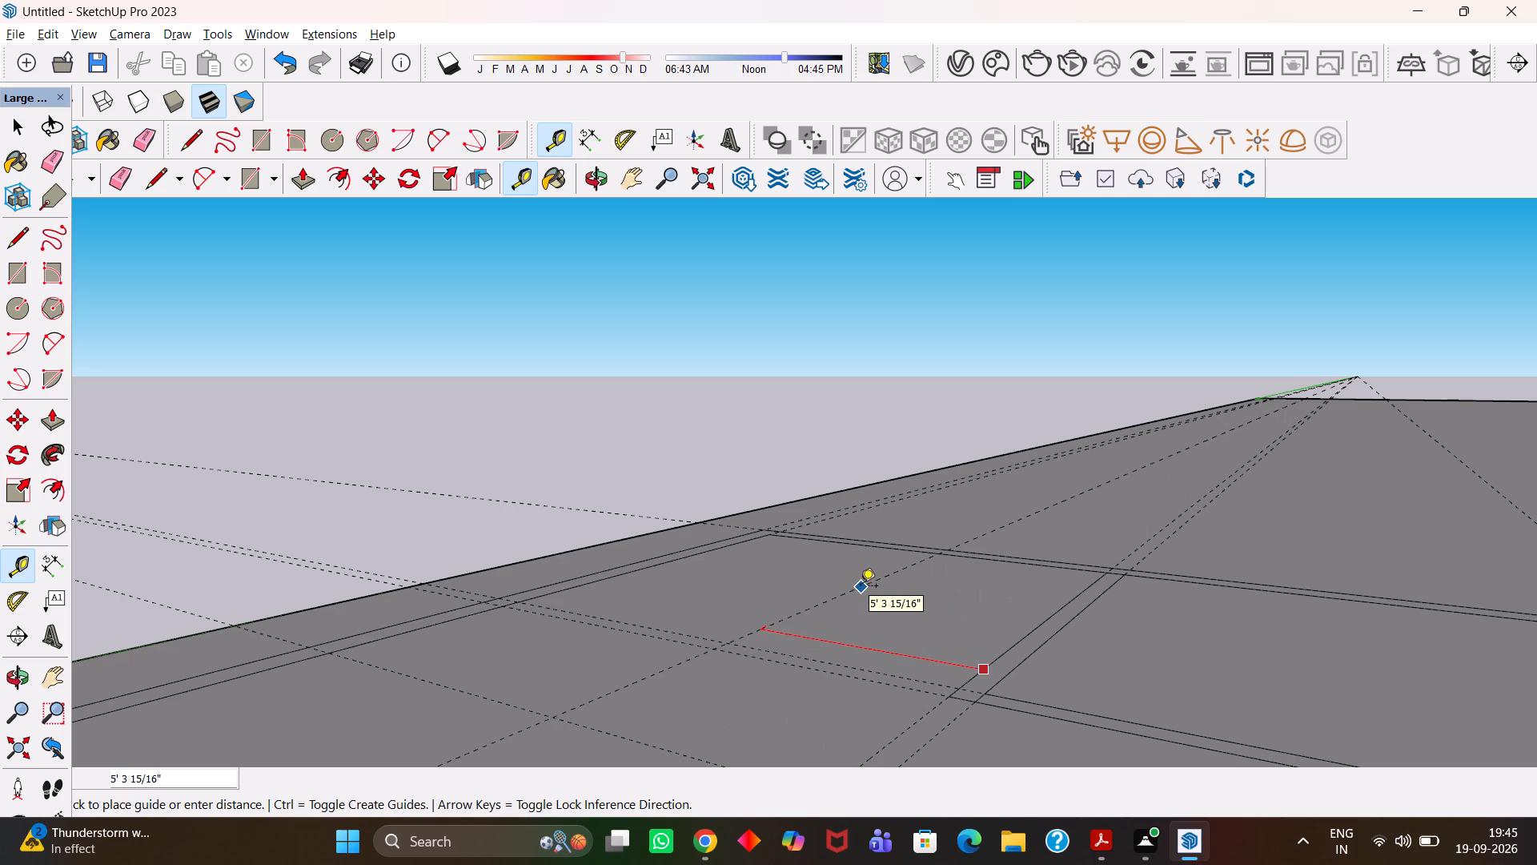
pyautogui.write("3'")
pyautogui.press('Return')
# Place a parallel guide 4' from the inner face of the end wall opposite the red axis, toward the room.
pyautogui.scroll(3, 977, 580)
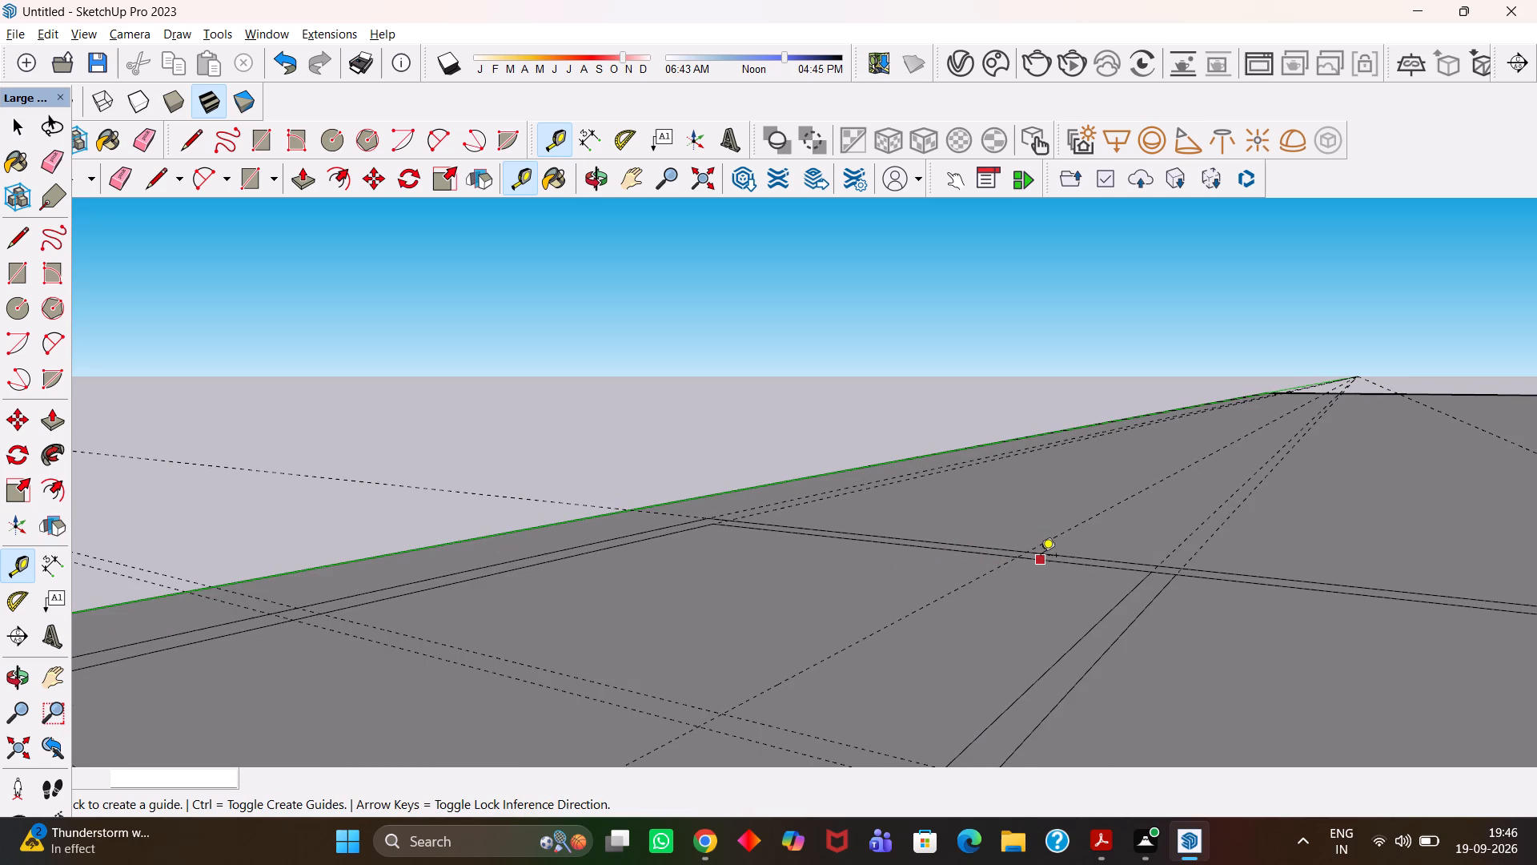
pyautogui.click(1041, 557)
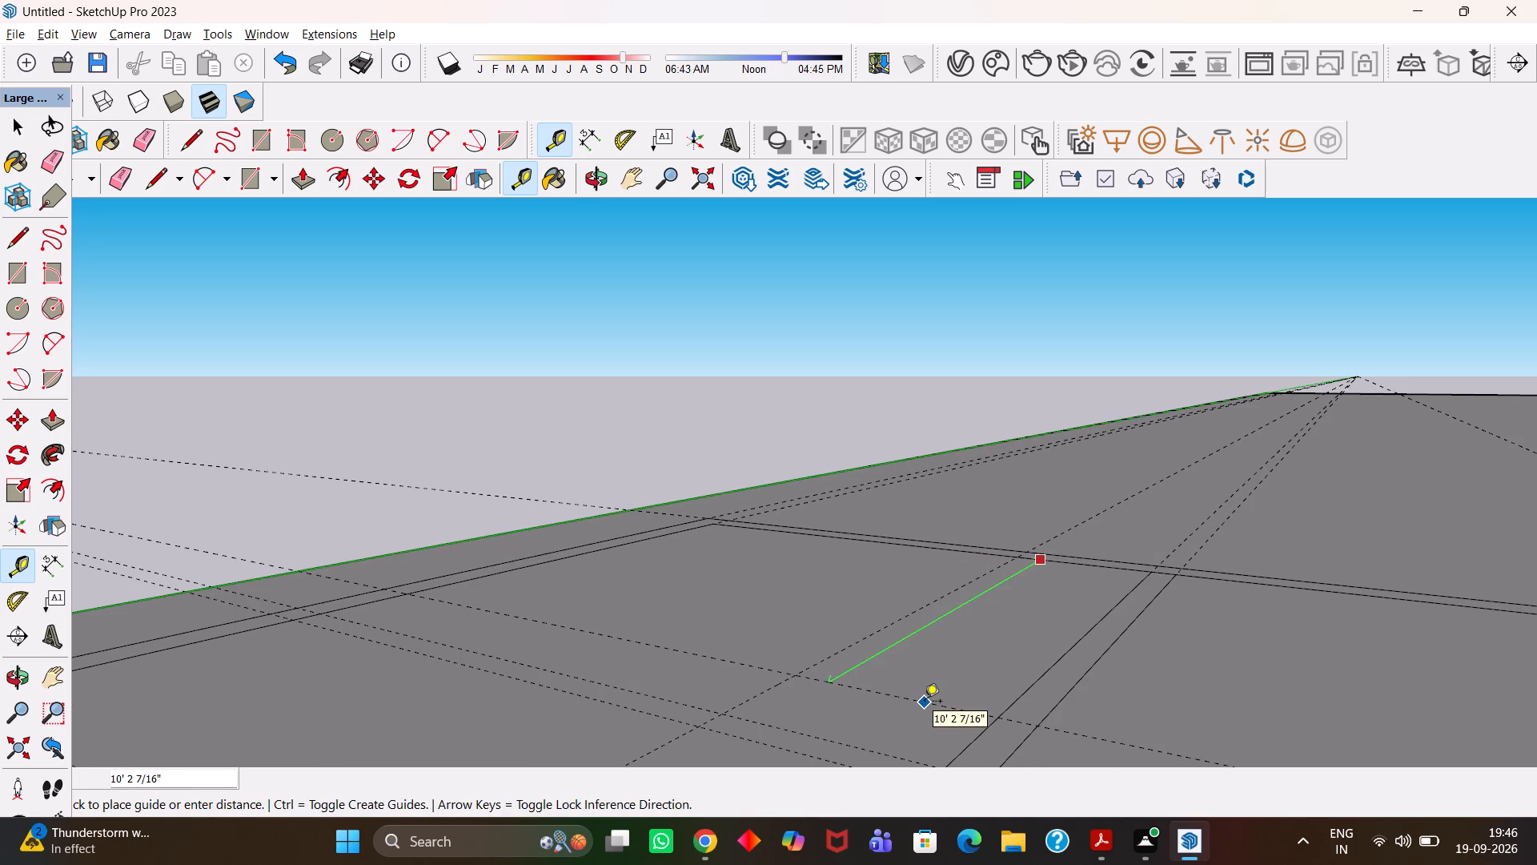
pyautogui.scroll(2, 1108, 664)
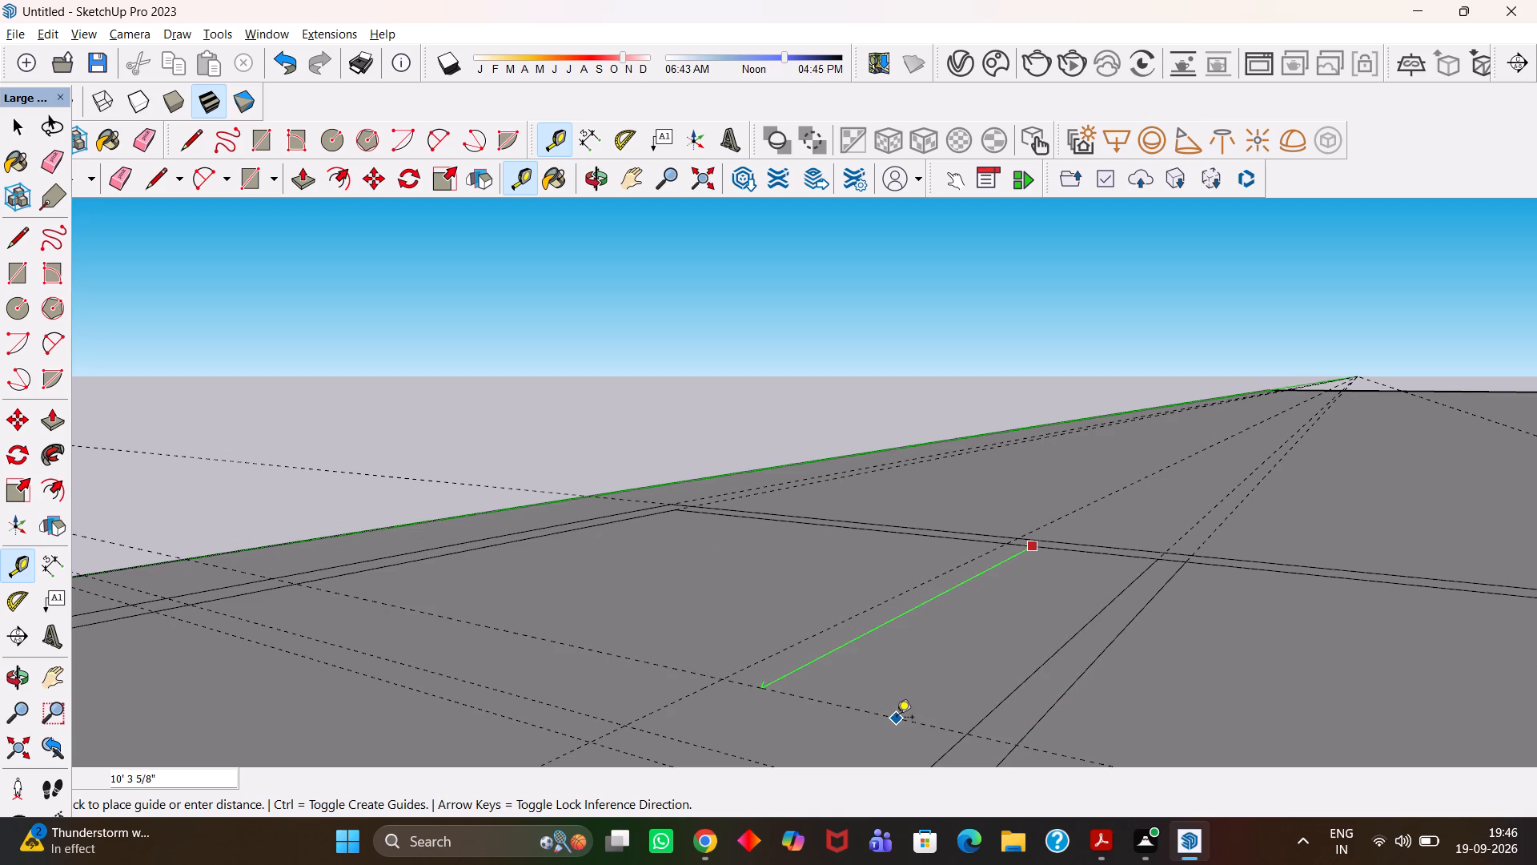
pyautogui.write("4'")
pyautogui.press('Return')
# Place a parallel guide 6" from the 4' guide, on the side toward the red axis.
pyautogui.scroll(3, 1094, 567)
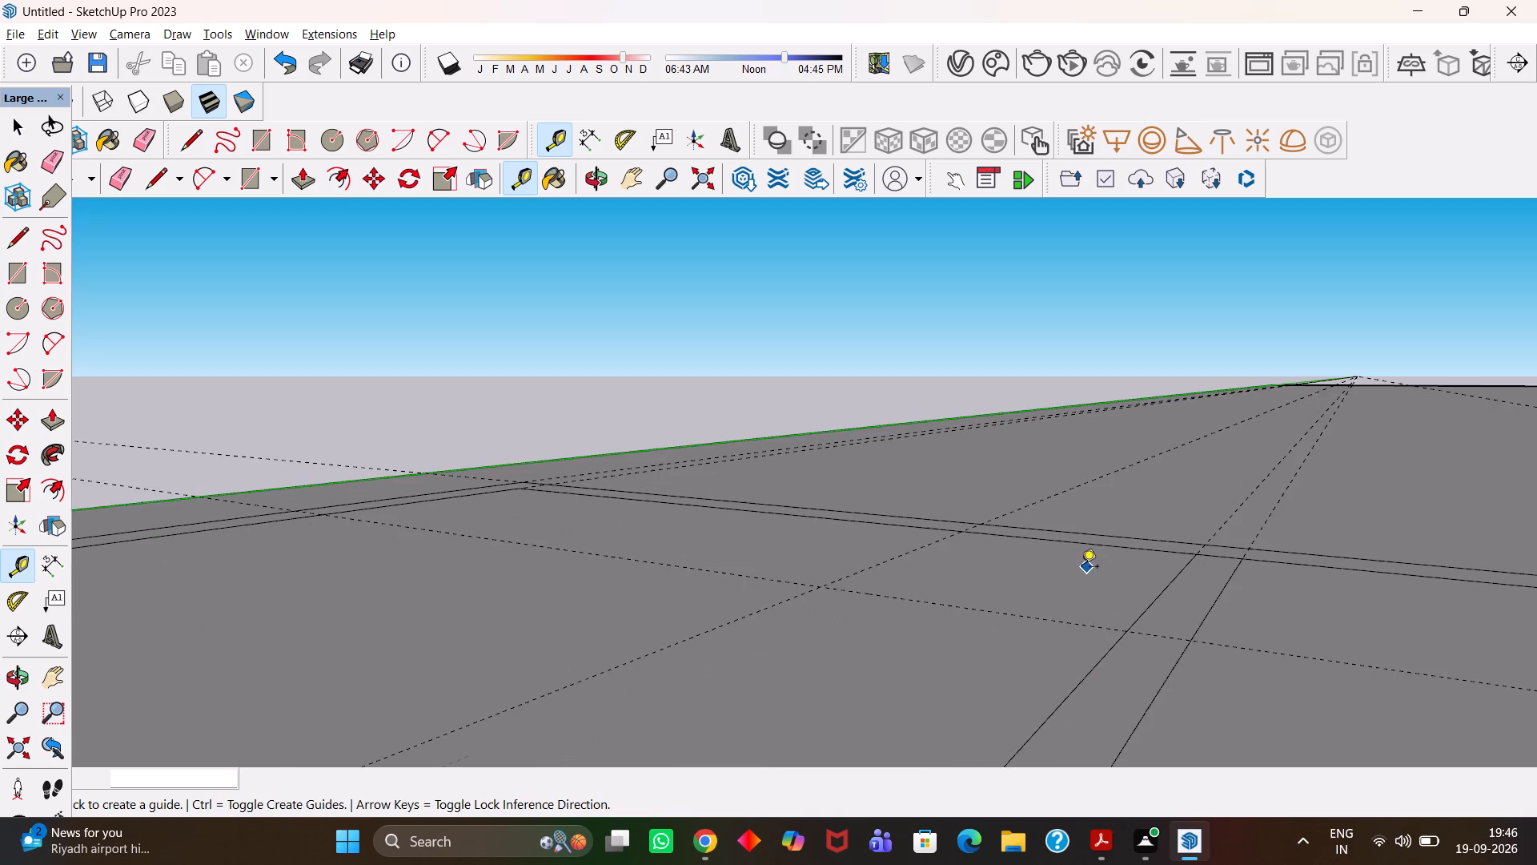
pyautogui.scroll(4, 1082, 568)
pyautogui.click(994, 617)
pyautogui.scroll(-3, 849, 666)
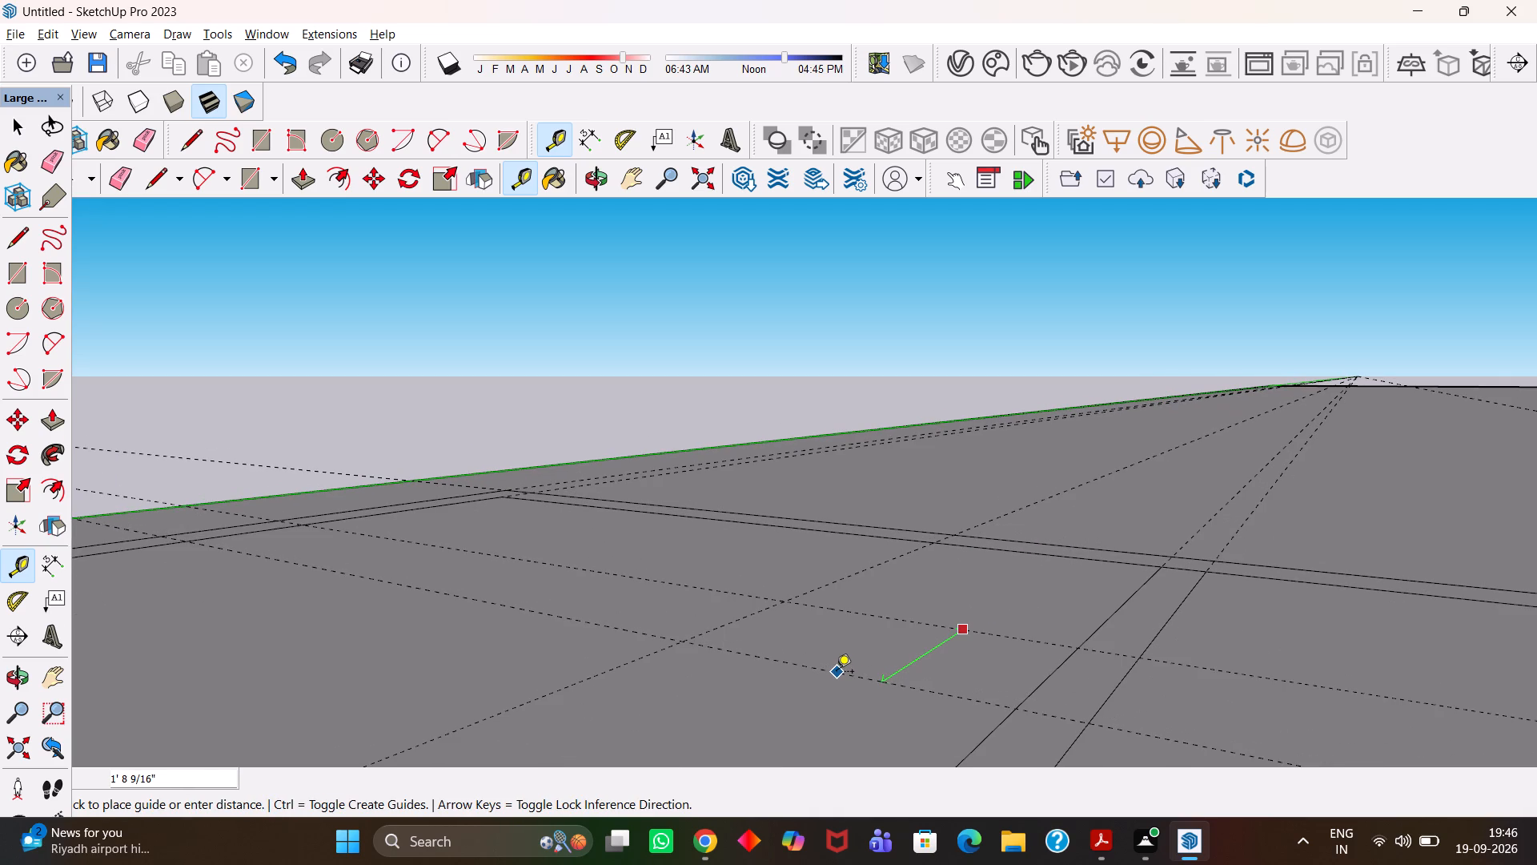
pyautogui.write('6"')
pyautogui.press('Return')
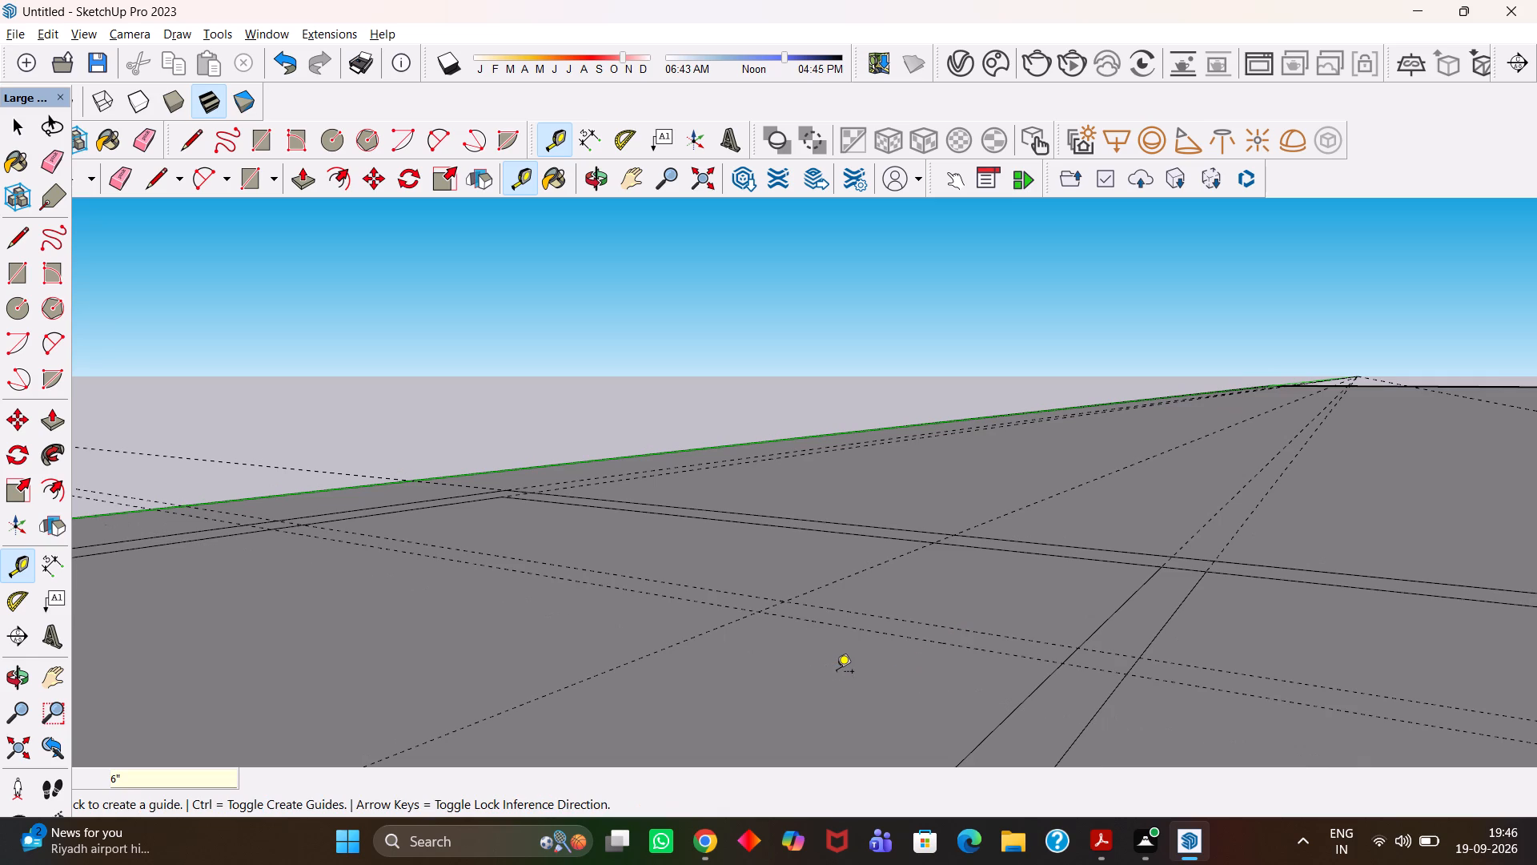
# Place a parallel guide 6" from the 3' guide, on the side toward the green axis.
pyautogui.click(865, 577)
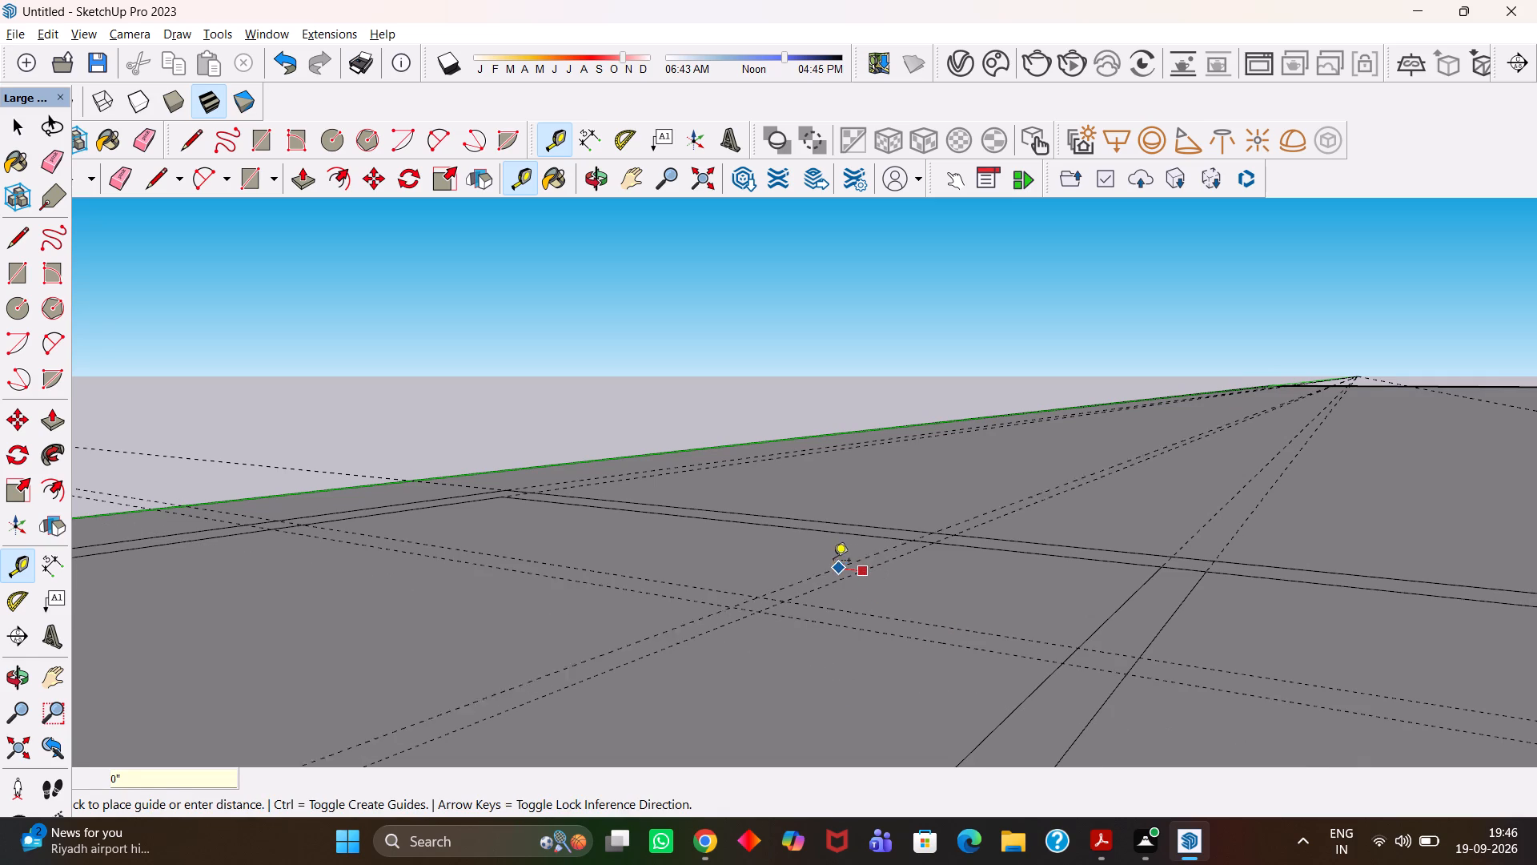
pyautogui.write('6"')
pyautogui.press('Return')
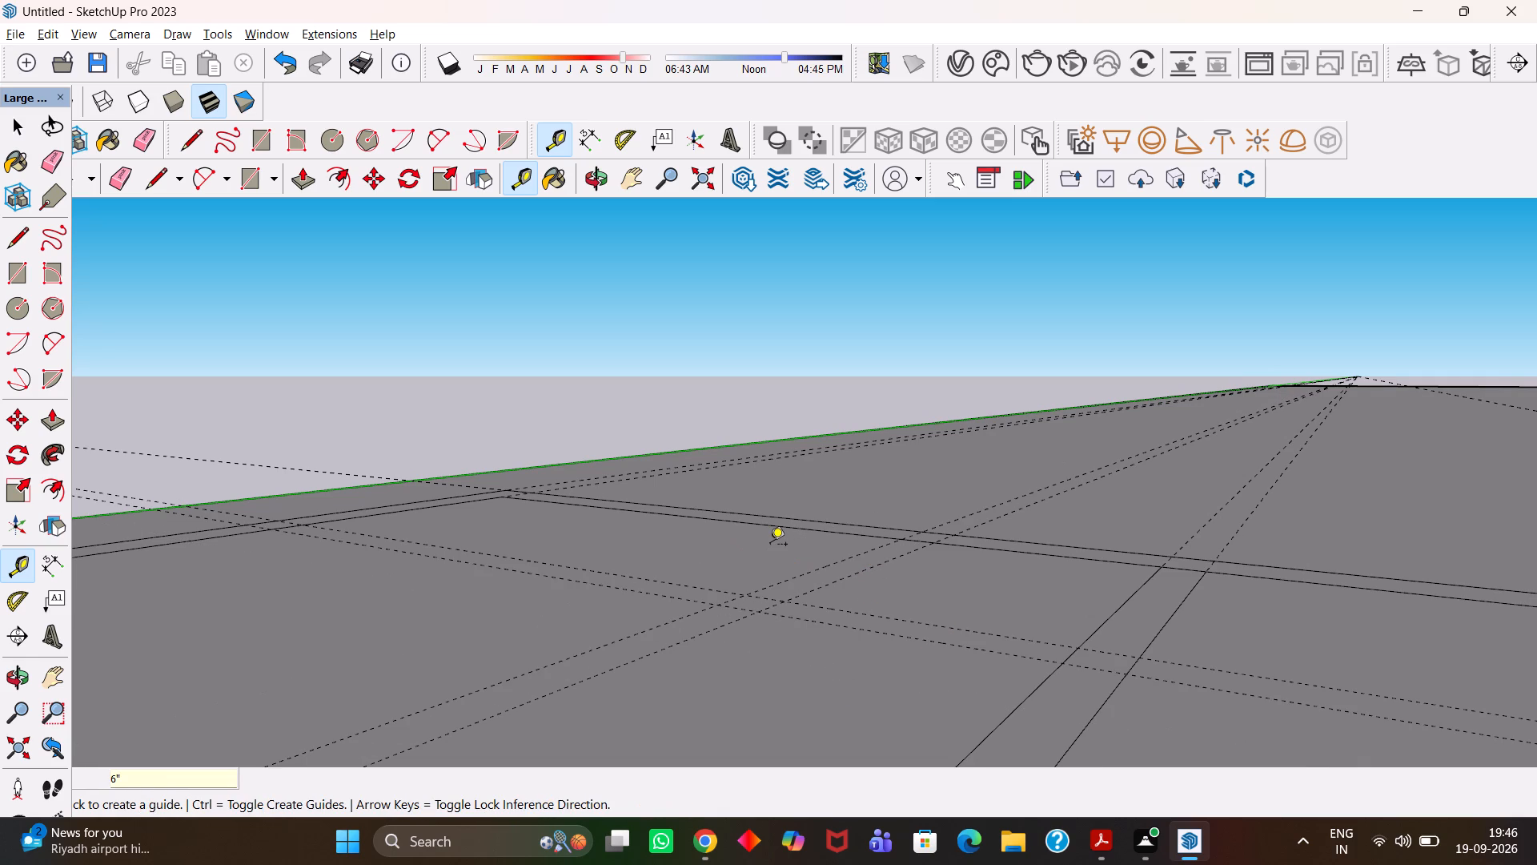
# Draw a 4'6" by 6" partition rectangle between the 3' guide pair, from the cross-guide intersection to the end wall's inner face.
pyautogui.press('r')
pyautogui.scroll(3, 776, 577)
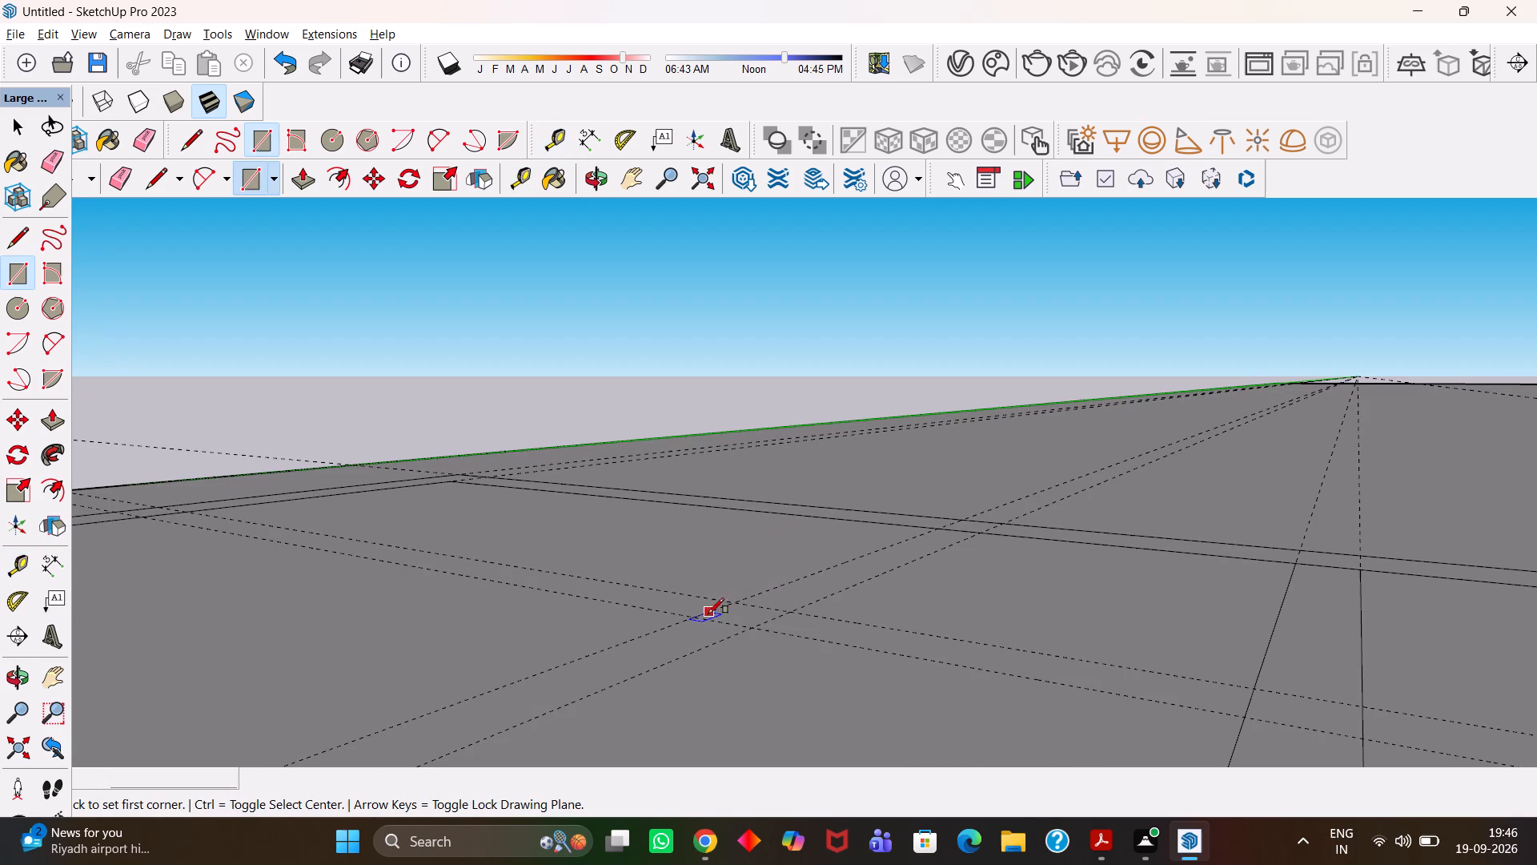
pyautogui.click(700, 614)
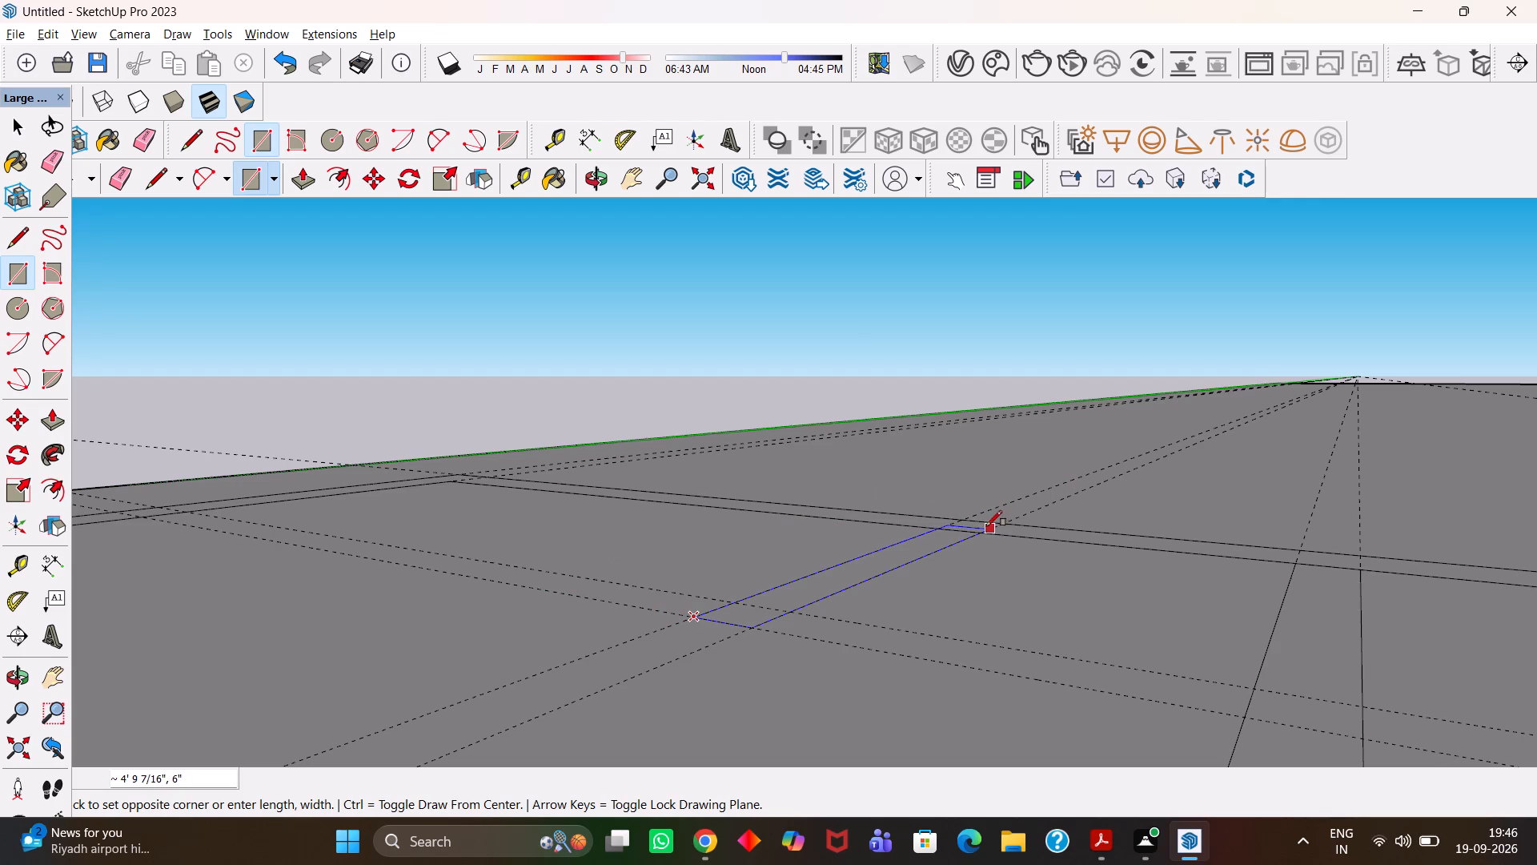
pyautogui.click(977, 530)
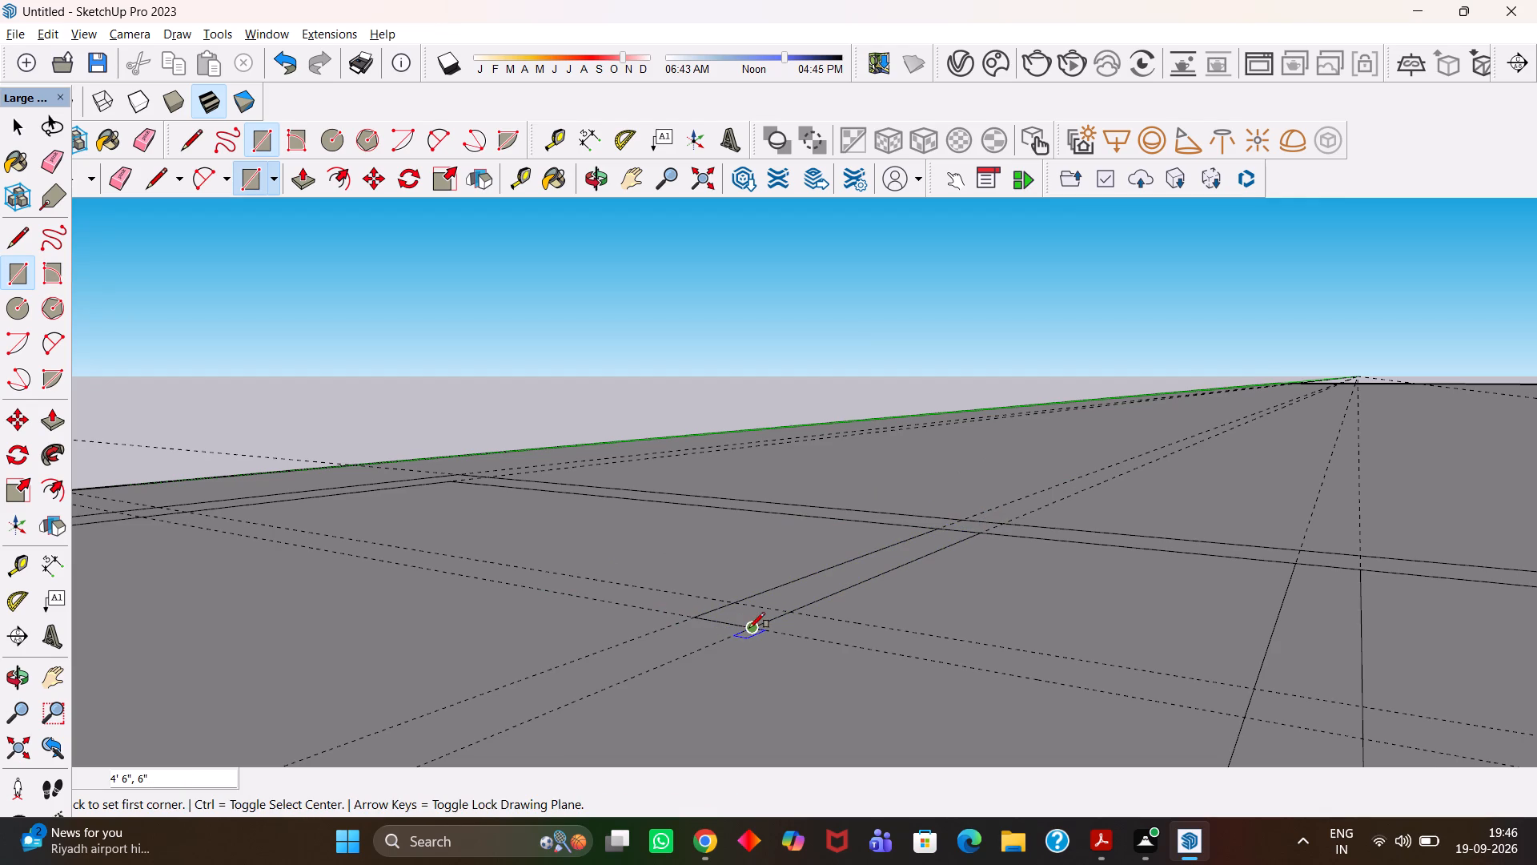
# Draw a 3' by 6" partition rectangle between the 4' guide pair, from the 4'6" partition's corner to the 12'6" partition.
pyautogui.click(749, 628)
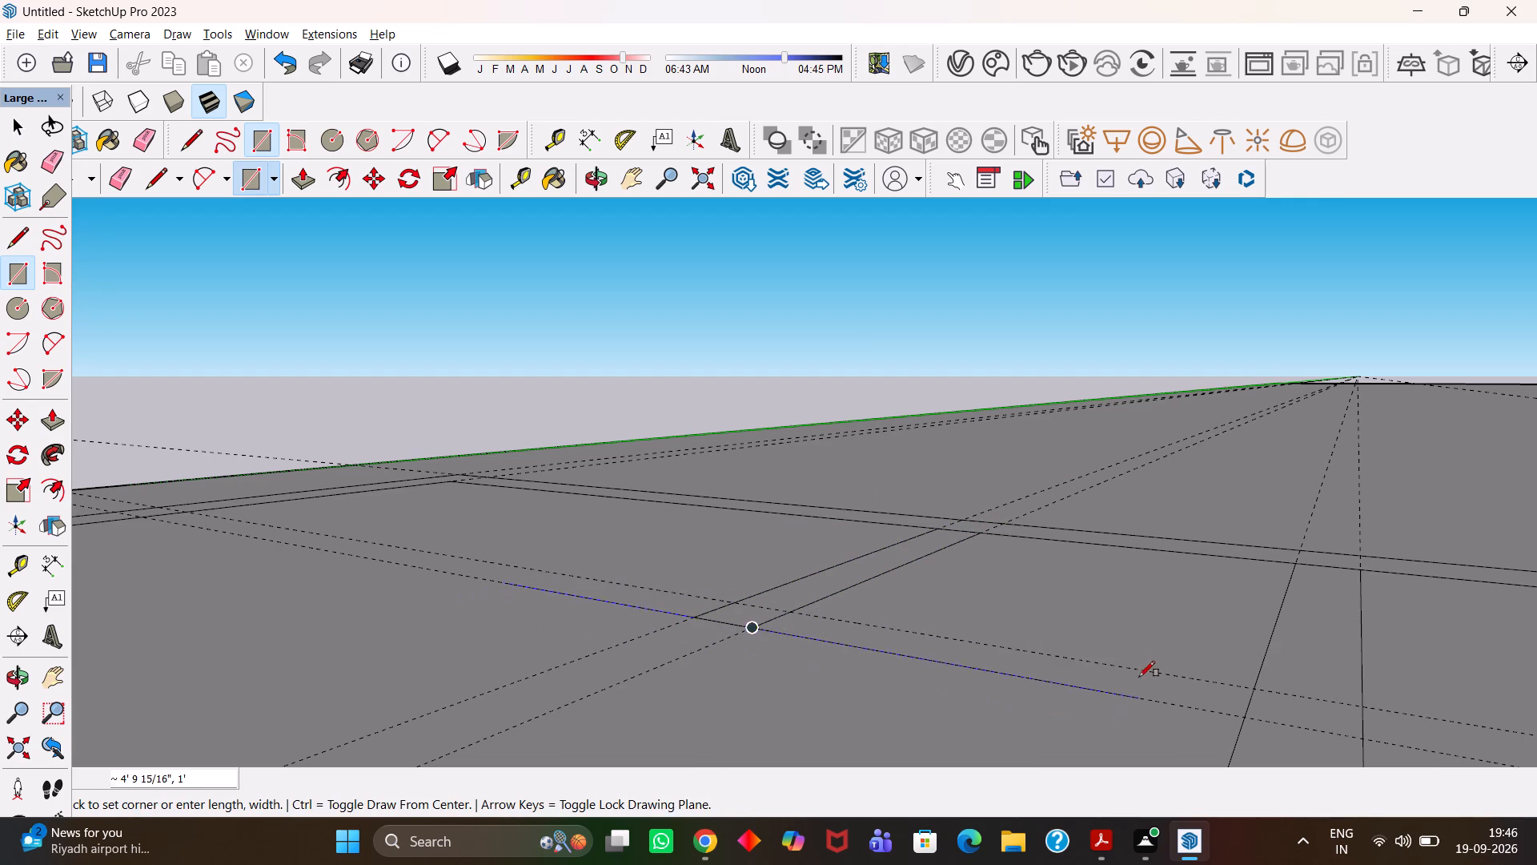
pyautogui.press('space')
pyautogui.press('r')
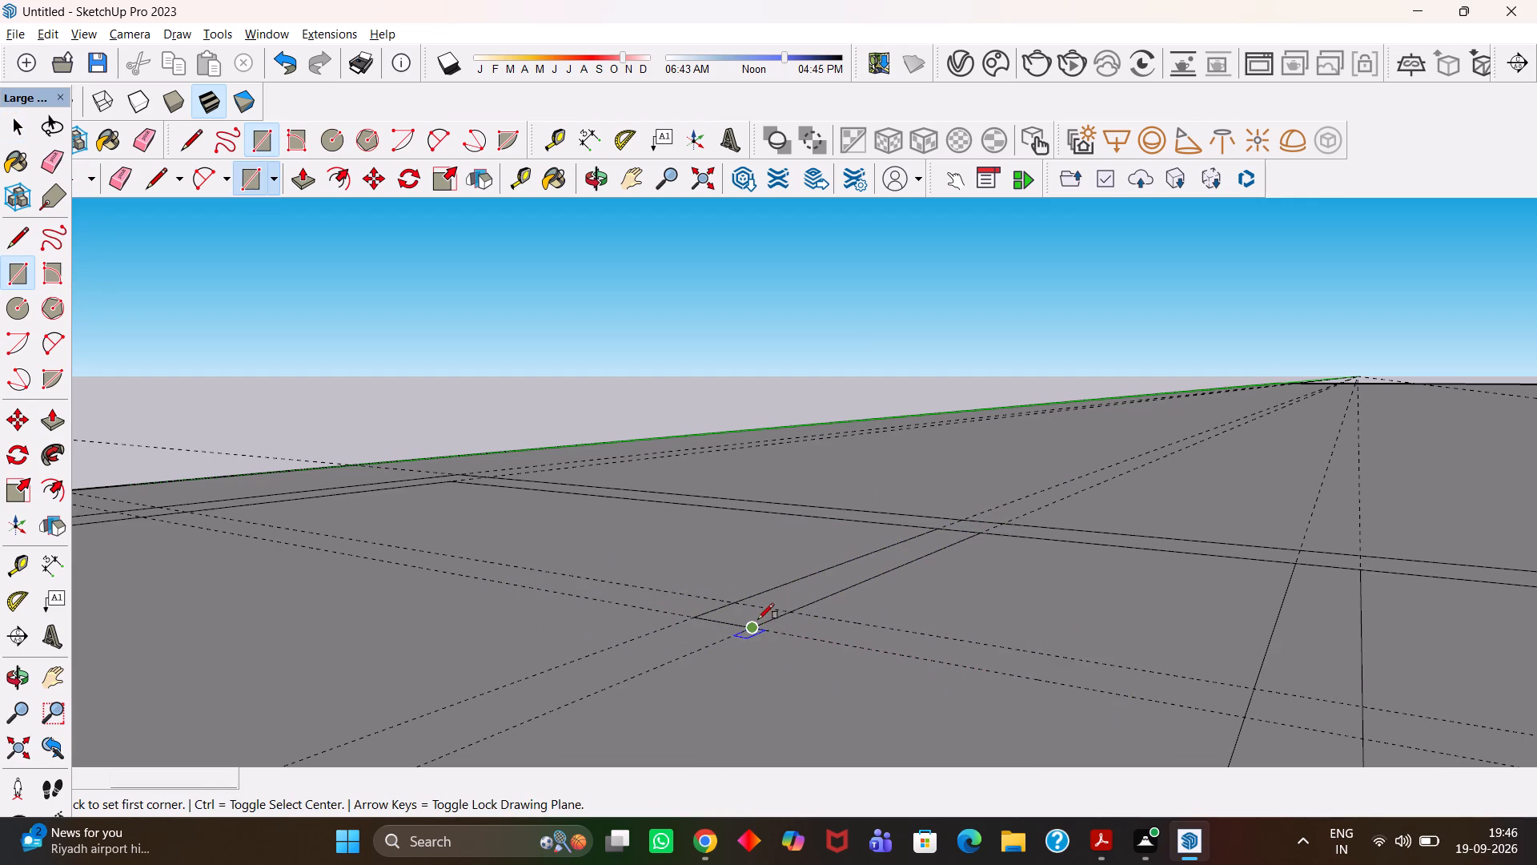
pyautogui.click(758, 618)
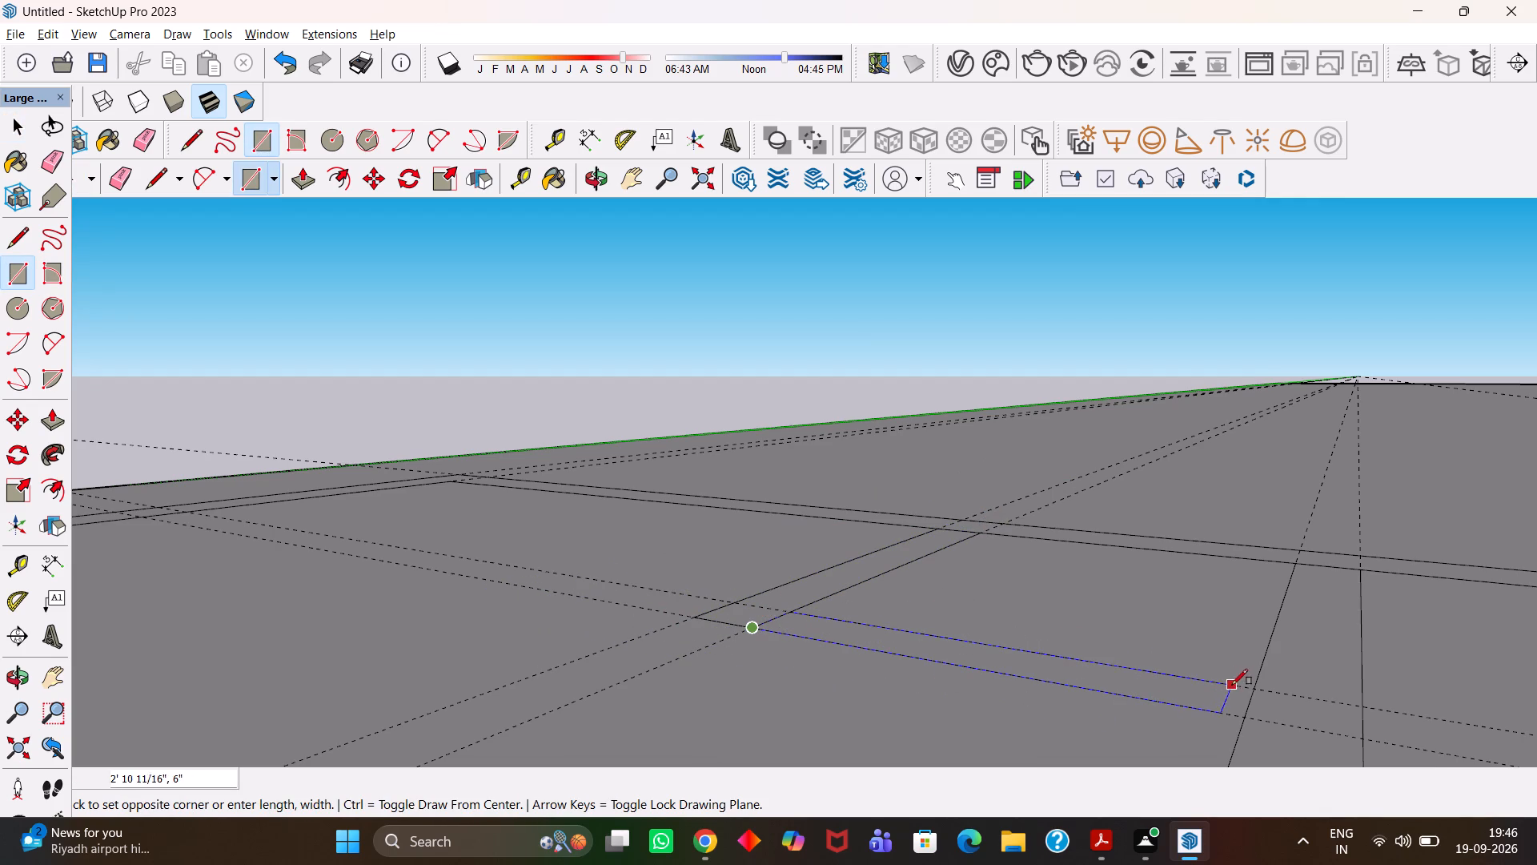
pyautogui.click(1251, 693)
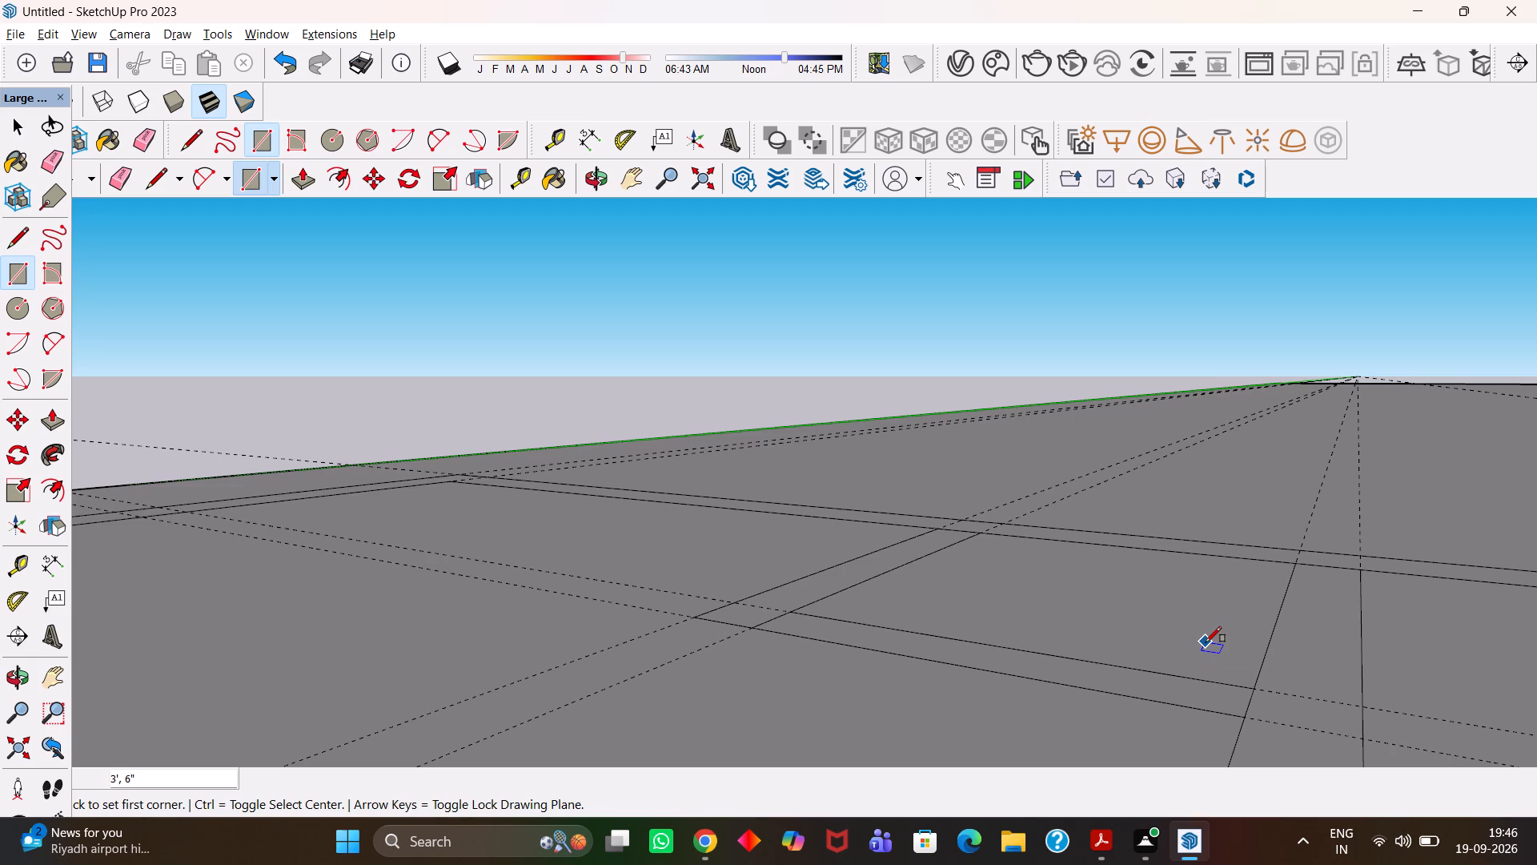
pyautogui.press('space')
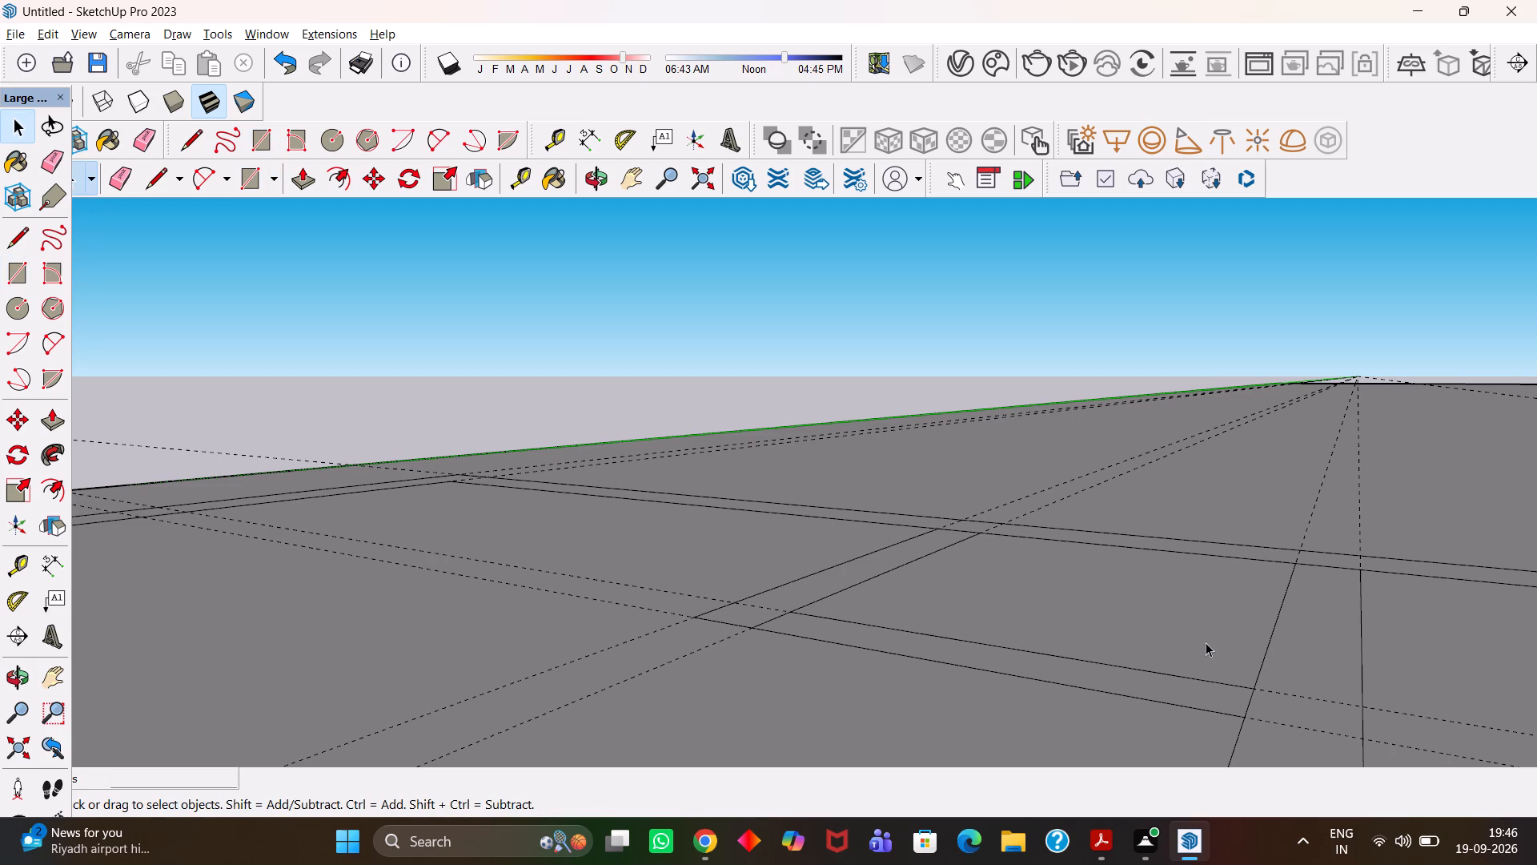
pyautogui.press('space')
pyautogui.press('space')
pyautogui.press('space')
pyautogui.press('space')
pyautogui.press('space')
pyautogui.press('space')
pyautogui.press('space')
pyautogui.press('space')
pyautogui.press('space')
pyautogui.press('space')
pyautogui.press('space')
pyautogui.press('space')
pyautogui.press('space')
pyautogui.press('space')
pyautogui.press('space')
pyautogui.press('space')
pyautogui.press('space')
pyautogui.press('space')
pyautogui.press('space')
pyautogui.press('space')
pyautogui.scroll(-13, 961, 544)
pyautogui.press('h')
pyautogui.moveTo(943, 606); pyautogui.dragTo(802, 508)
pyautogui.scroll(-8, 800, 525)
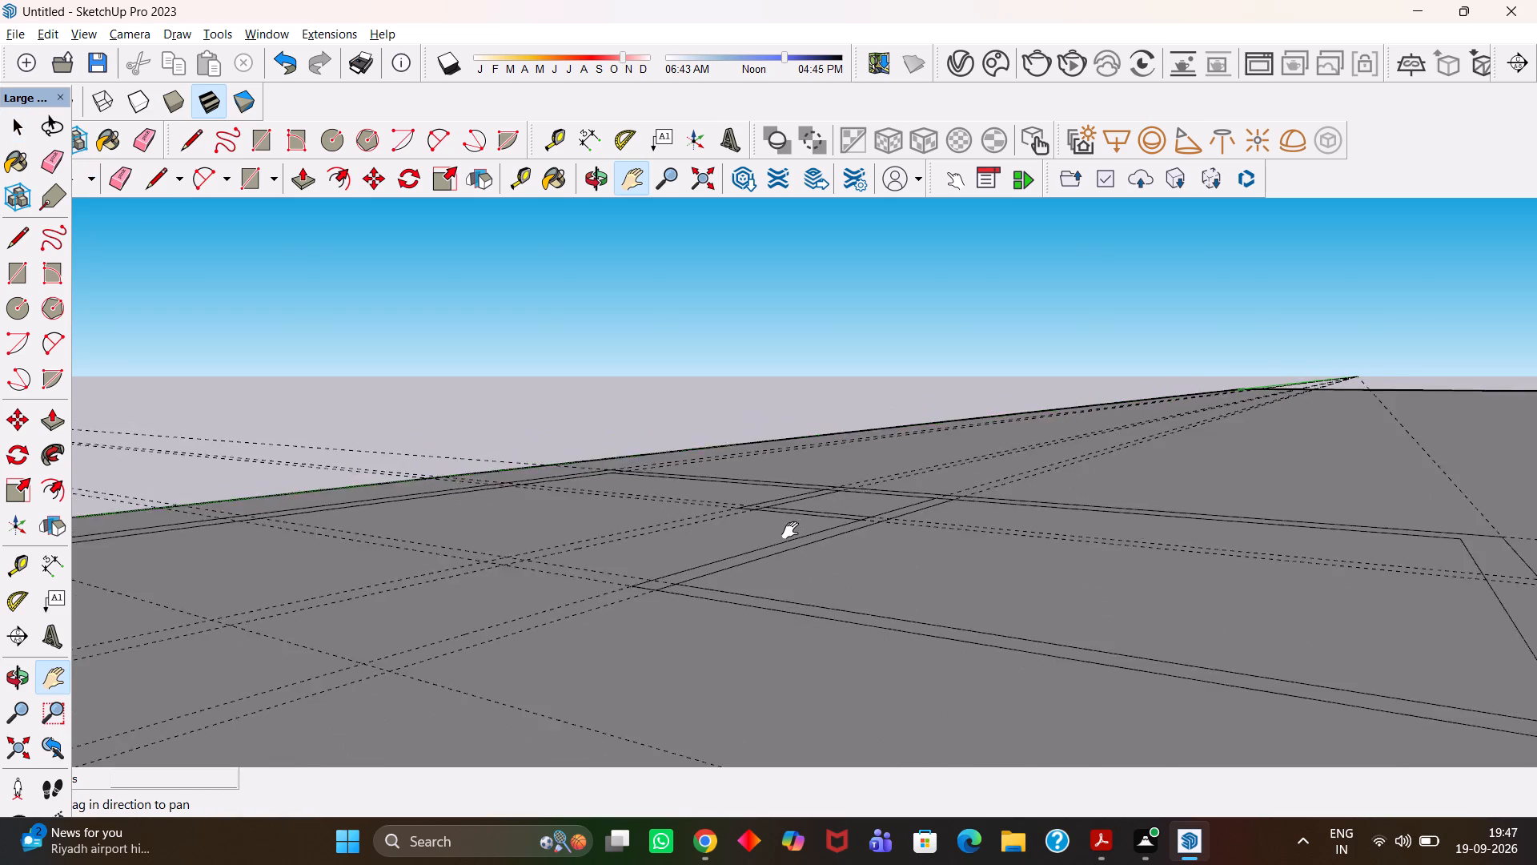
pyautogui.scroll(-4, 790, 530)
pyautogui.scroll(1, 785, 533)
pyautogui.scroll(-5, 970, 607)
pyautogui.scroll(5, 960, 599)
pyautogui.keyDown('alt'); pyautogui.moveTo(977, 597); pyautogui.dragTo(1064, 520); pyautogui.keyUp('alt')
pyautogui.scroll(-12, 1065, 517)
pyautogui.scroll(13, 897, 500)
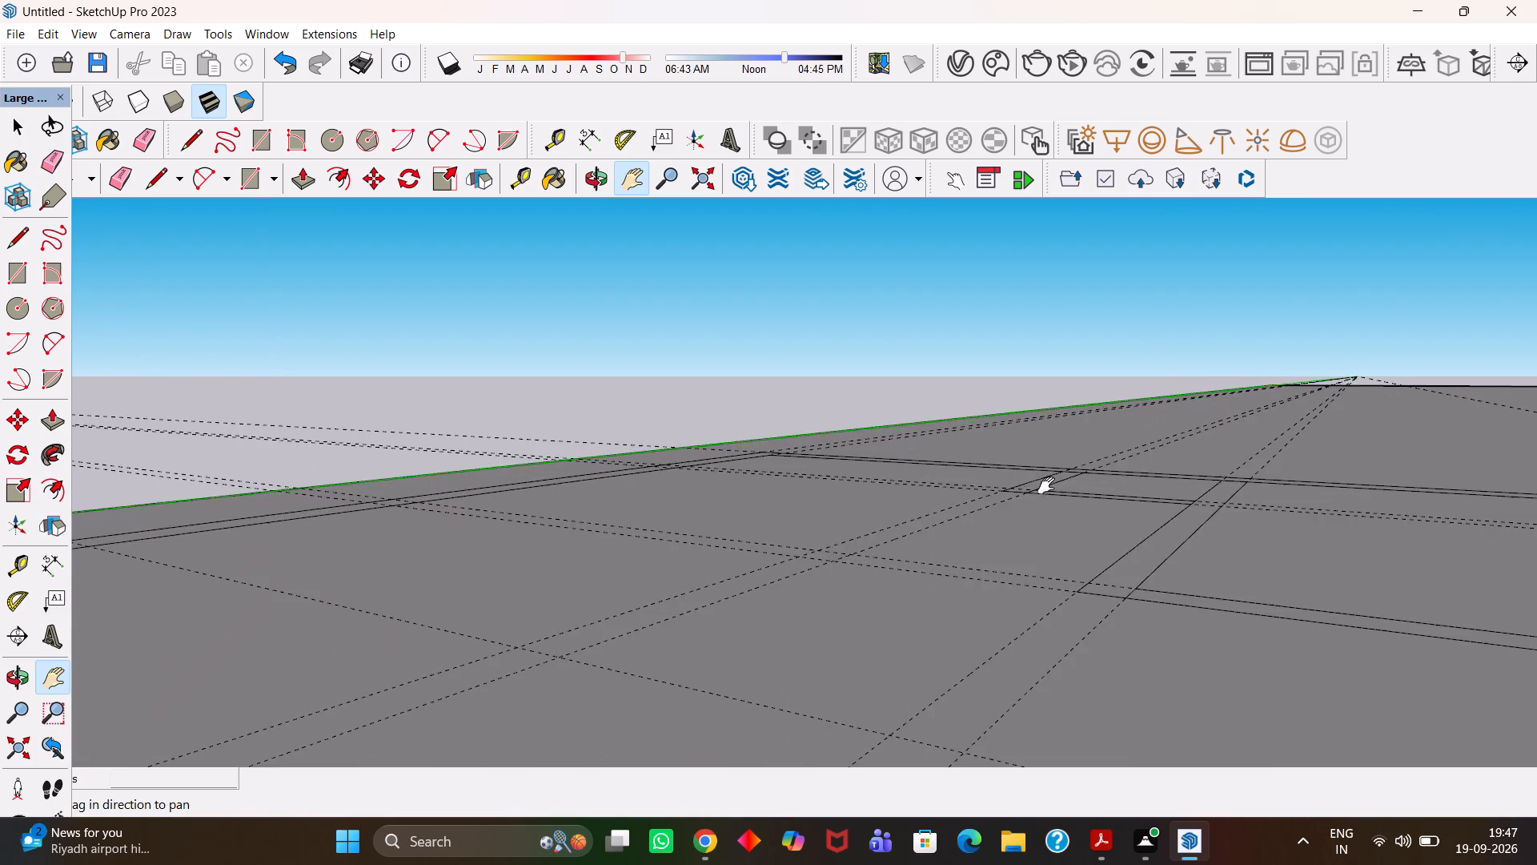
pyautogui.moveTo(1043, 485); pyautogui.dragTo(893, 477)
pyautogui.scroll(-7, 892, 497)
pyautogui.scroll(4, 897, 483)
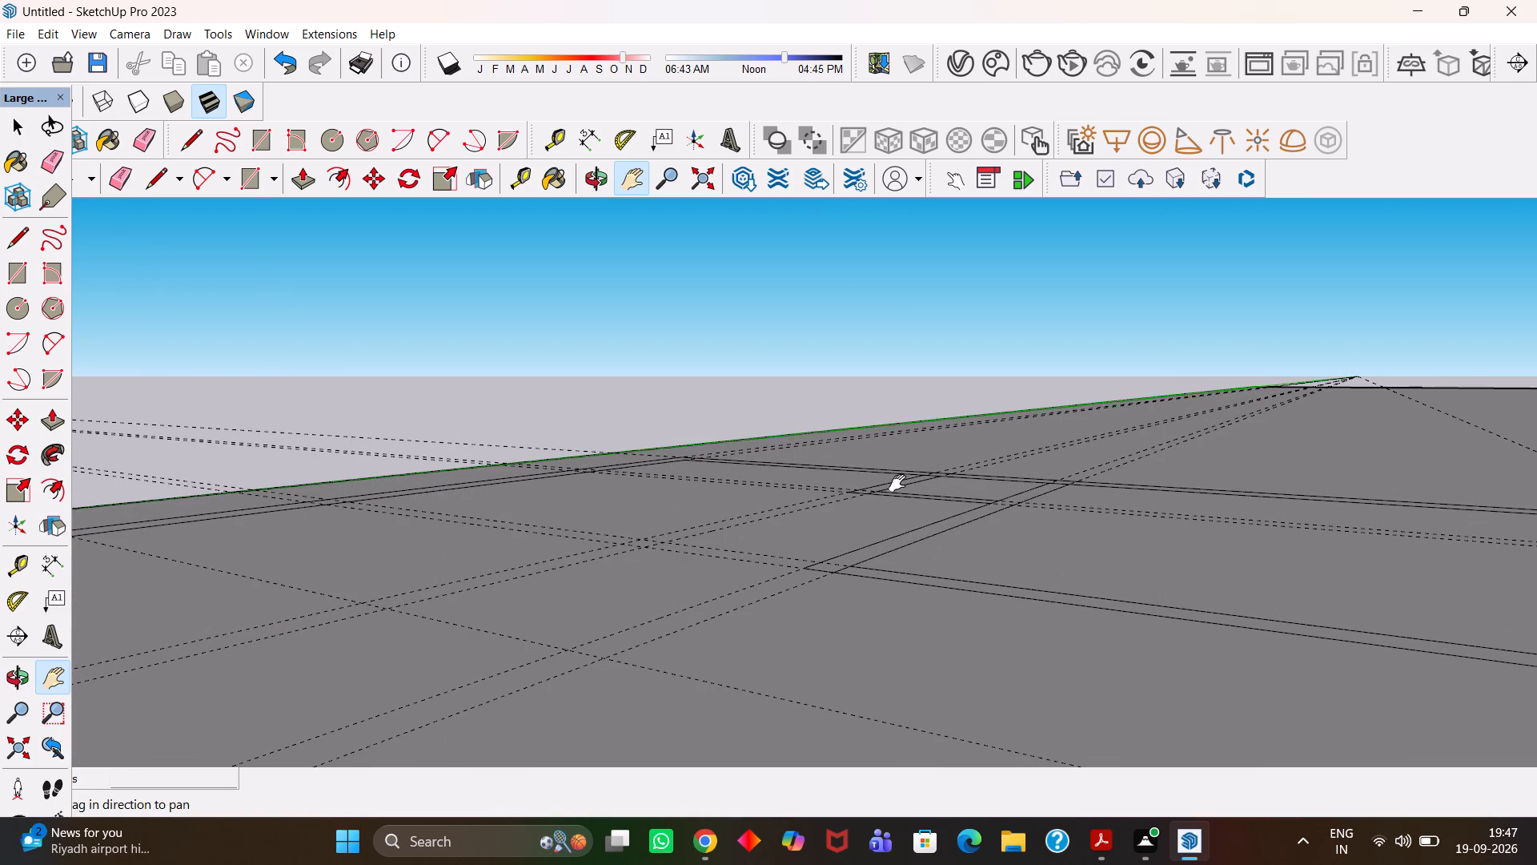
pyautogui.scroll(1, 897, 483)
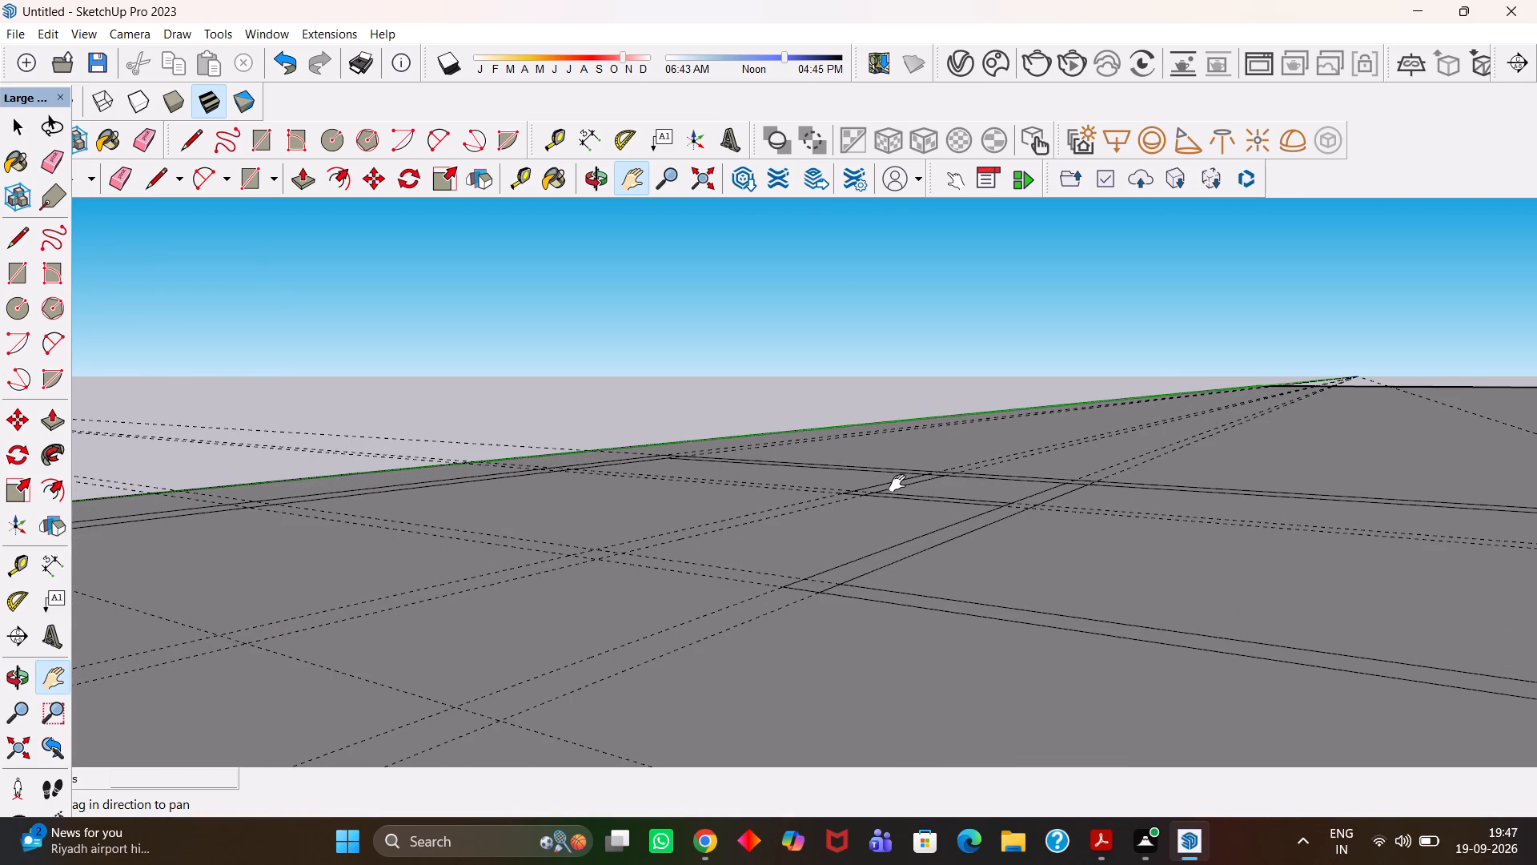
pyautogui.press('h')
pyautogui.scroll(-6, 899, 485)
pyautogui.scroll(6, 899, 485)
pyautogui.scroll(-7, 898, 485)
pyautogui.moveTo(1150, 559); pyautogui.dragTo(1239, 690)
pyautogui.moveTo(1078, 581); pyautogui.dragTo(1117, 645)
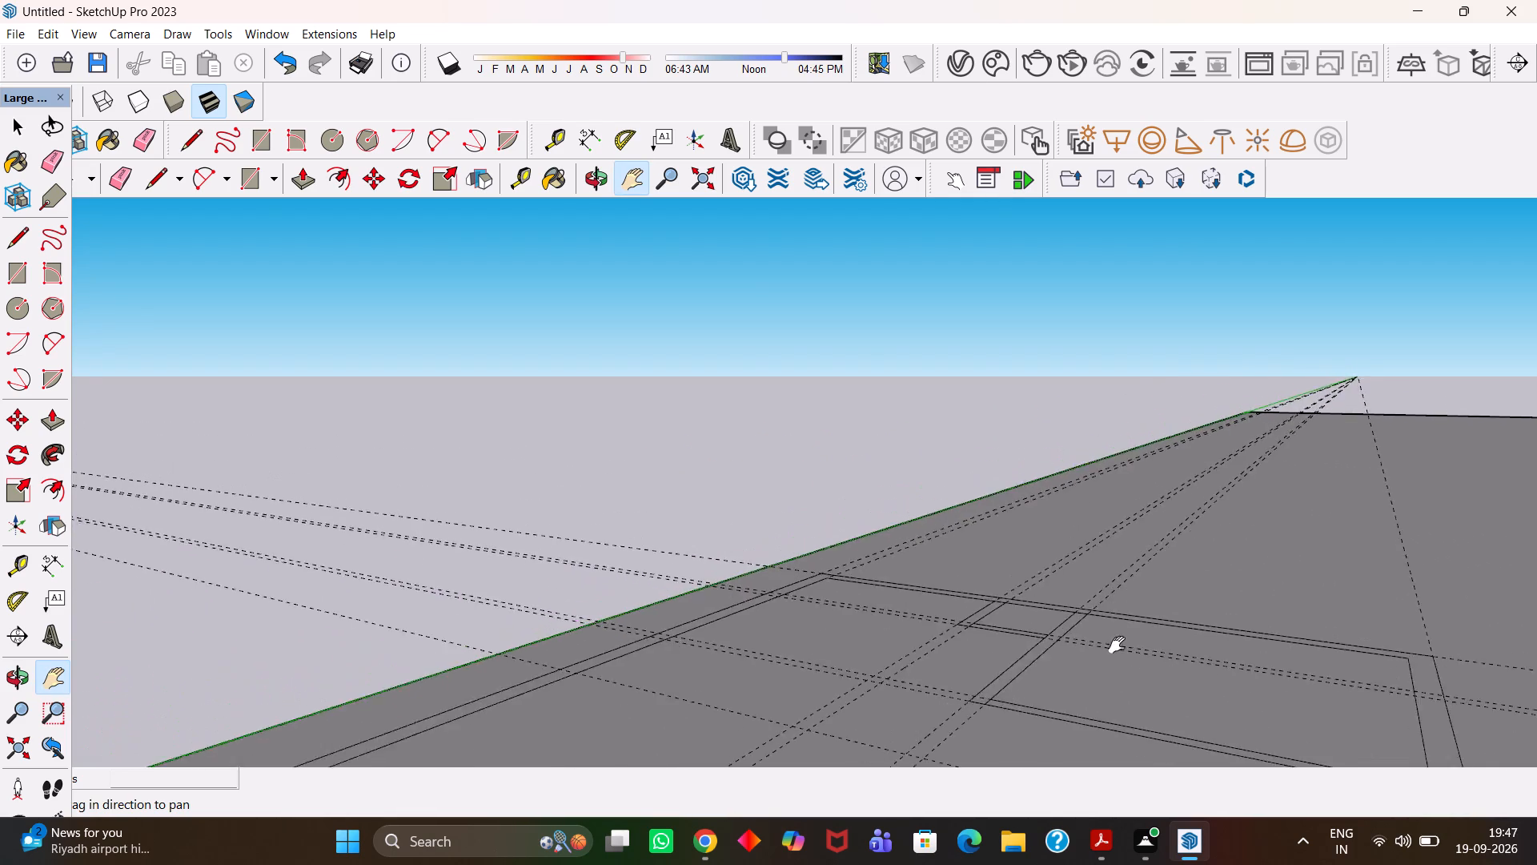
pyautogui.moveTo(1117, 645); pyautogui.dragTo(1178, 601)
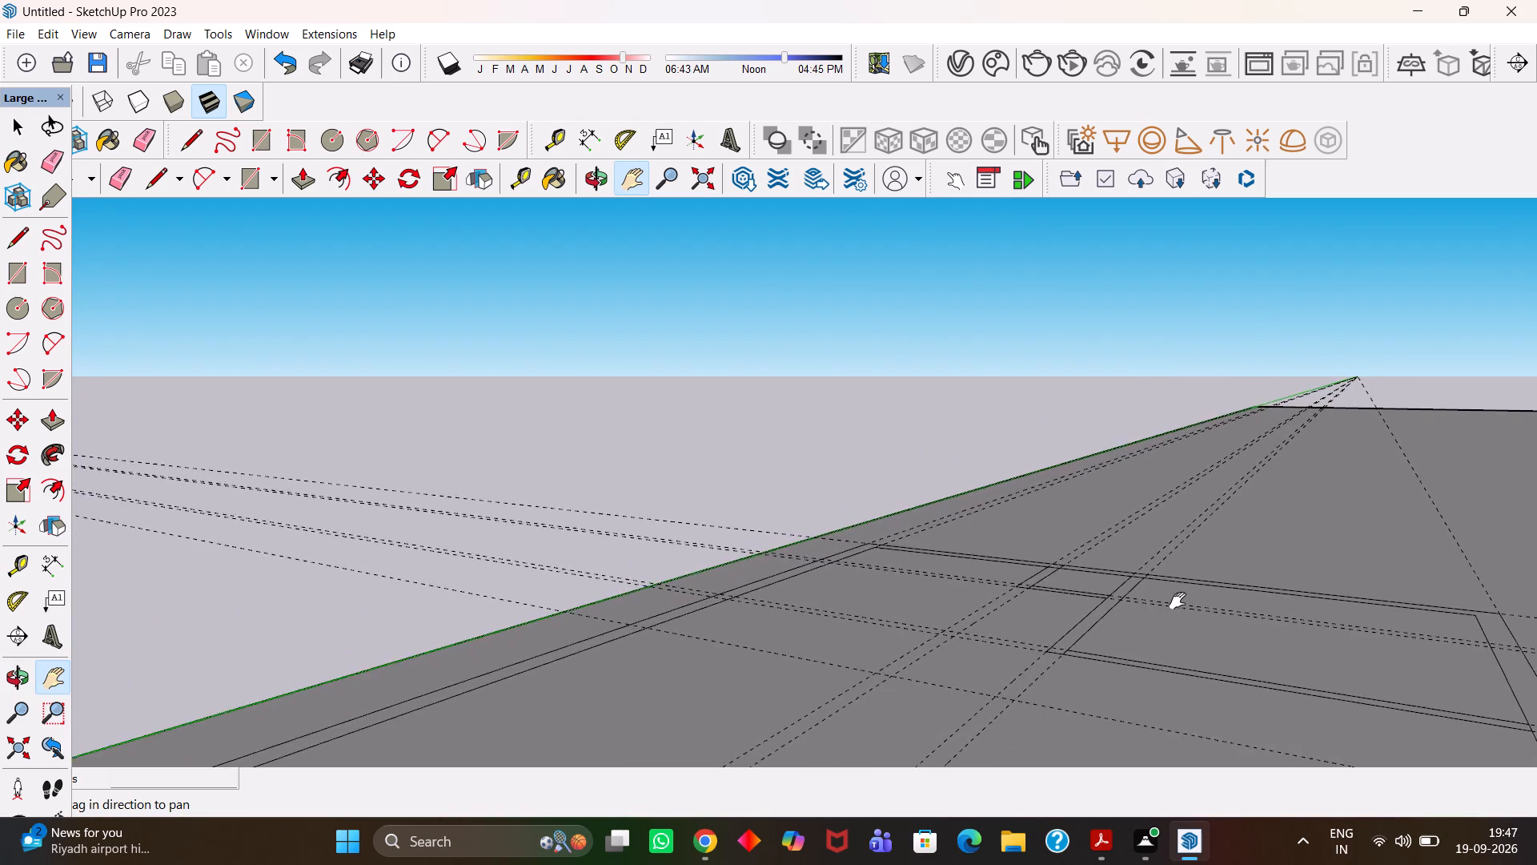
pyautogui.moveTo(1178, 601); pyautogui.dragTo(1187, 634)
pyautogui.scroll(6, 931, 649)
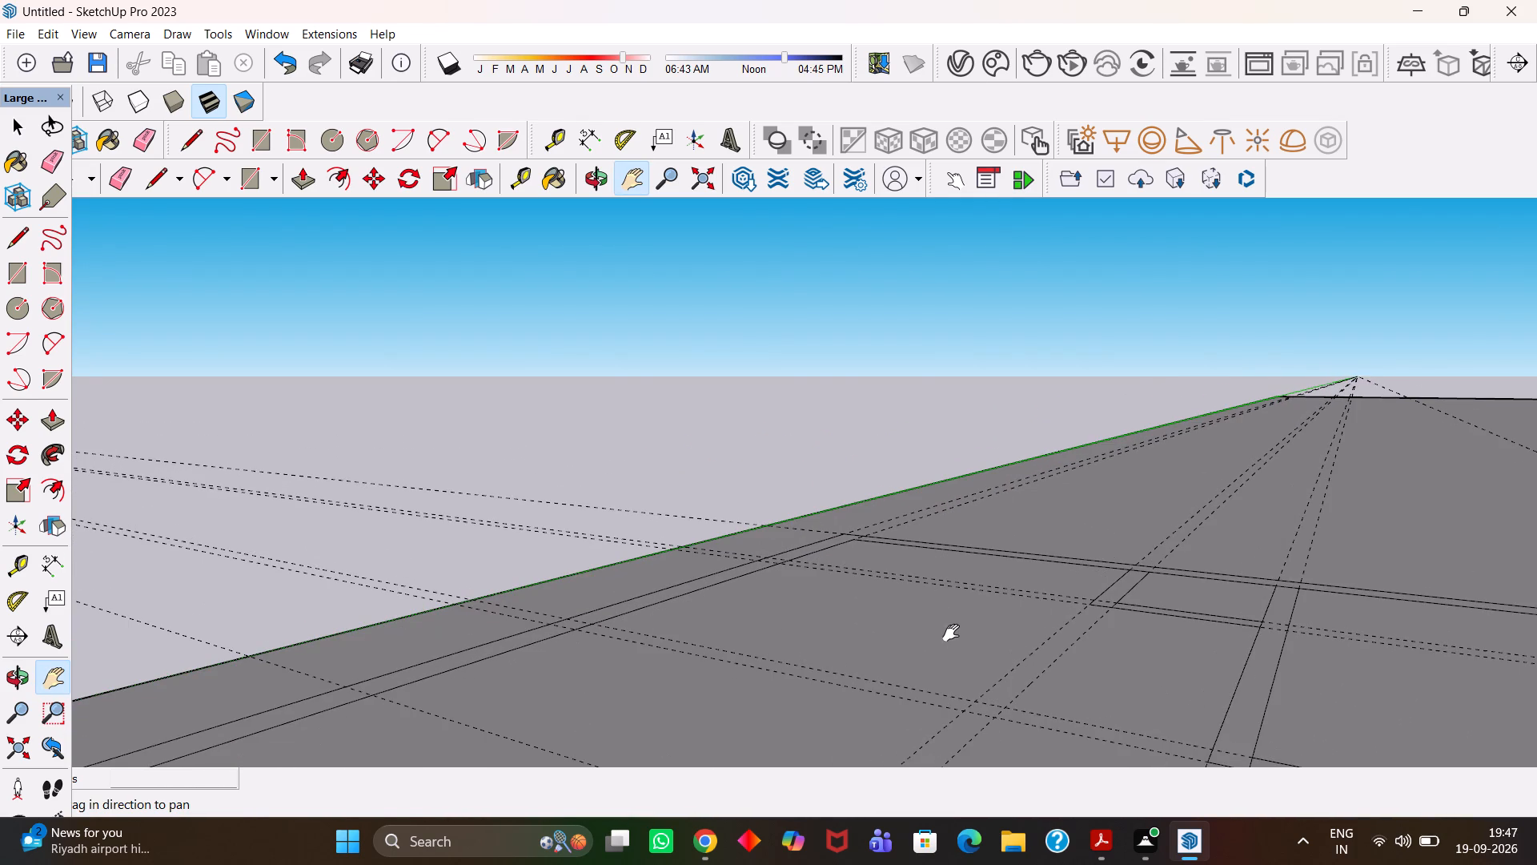
# Erase the two guide pairs parallel to the end wall, along the 3' by 6" partition and at the 12'6" partition's far end.
pyautogui.press('t')
pyautogui.click(1023, 659)
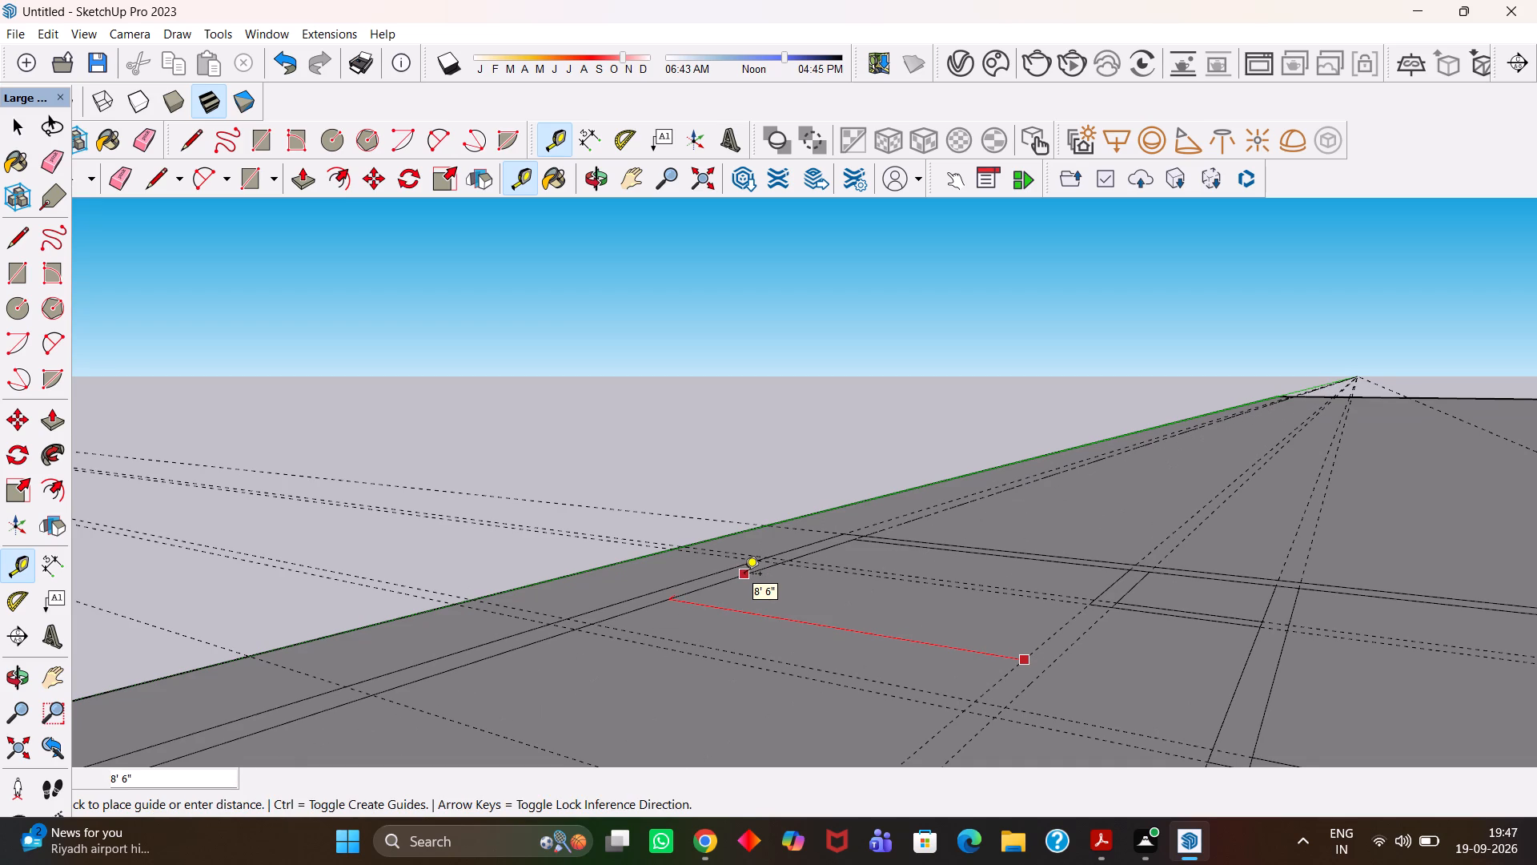
pyautogui.press('e')
pyautogui.moveTo(841, 567); pyautogui.dragTo(845, 575)
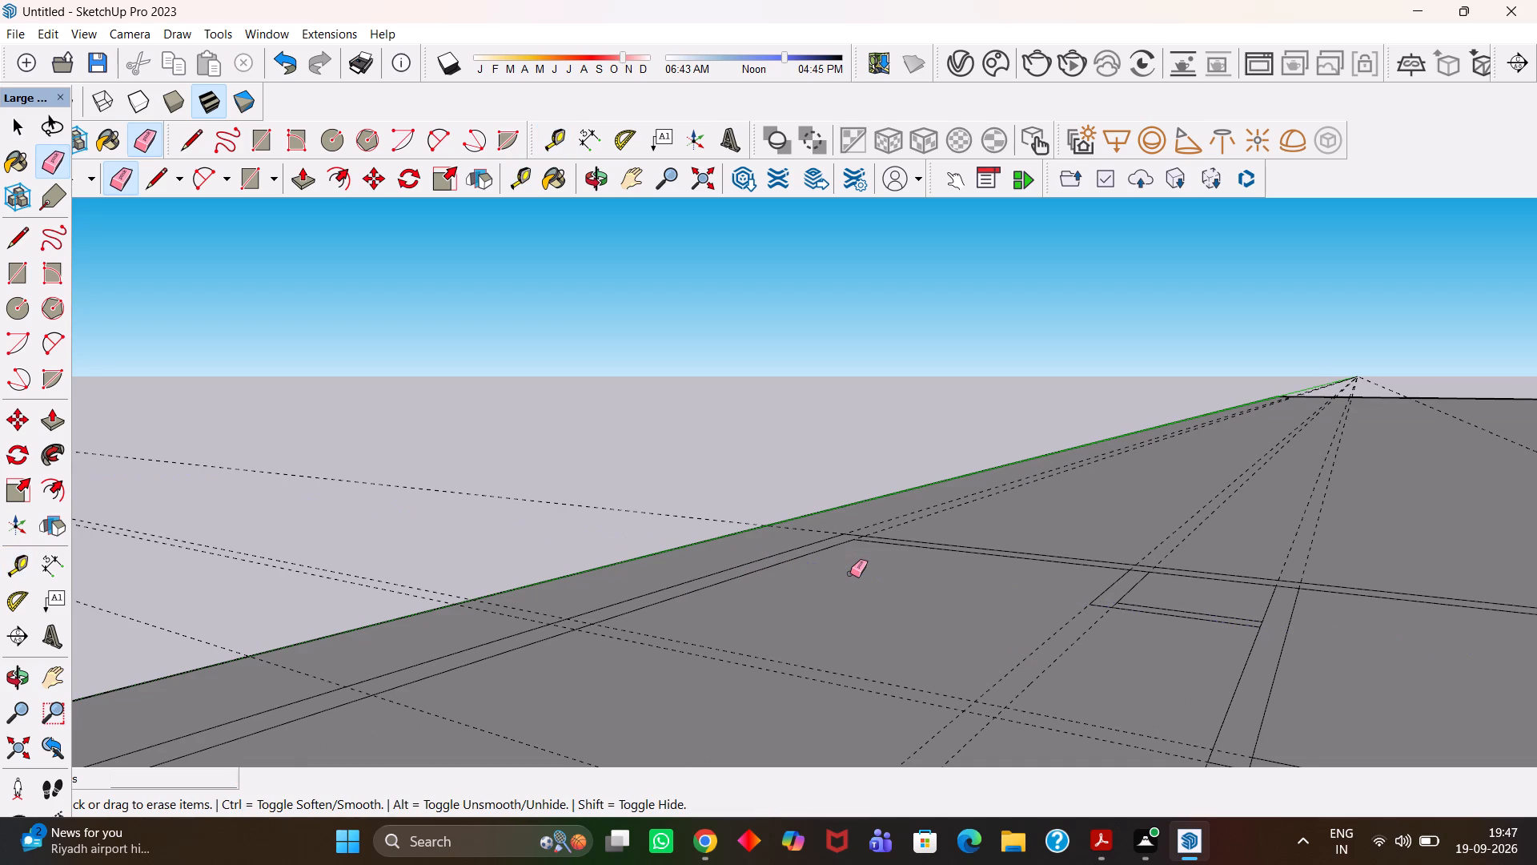
pyautogui.scroll(-4, 849, 581)
pyautogui.scroll(3, 849, 593)
pyautogui.press('e')
pyautogui.moveTo(835, 611); pyautogui.dragTo(825, 623)
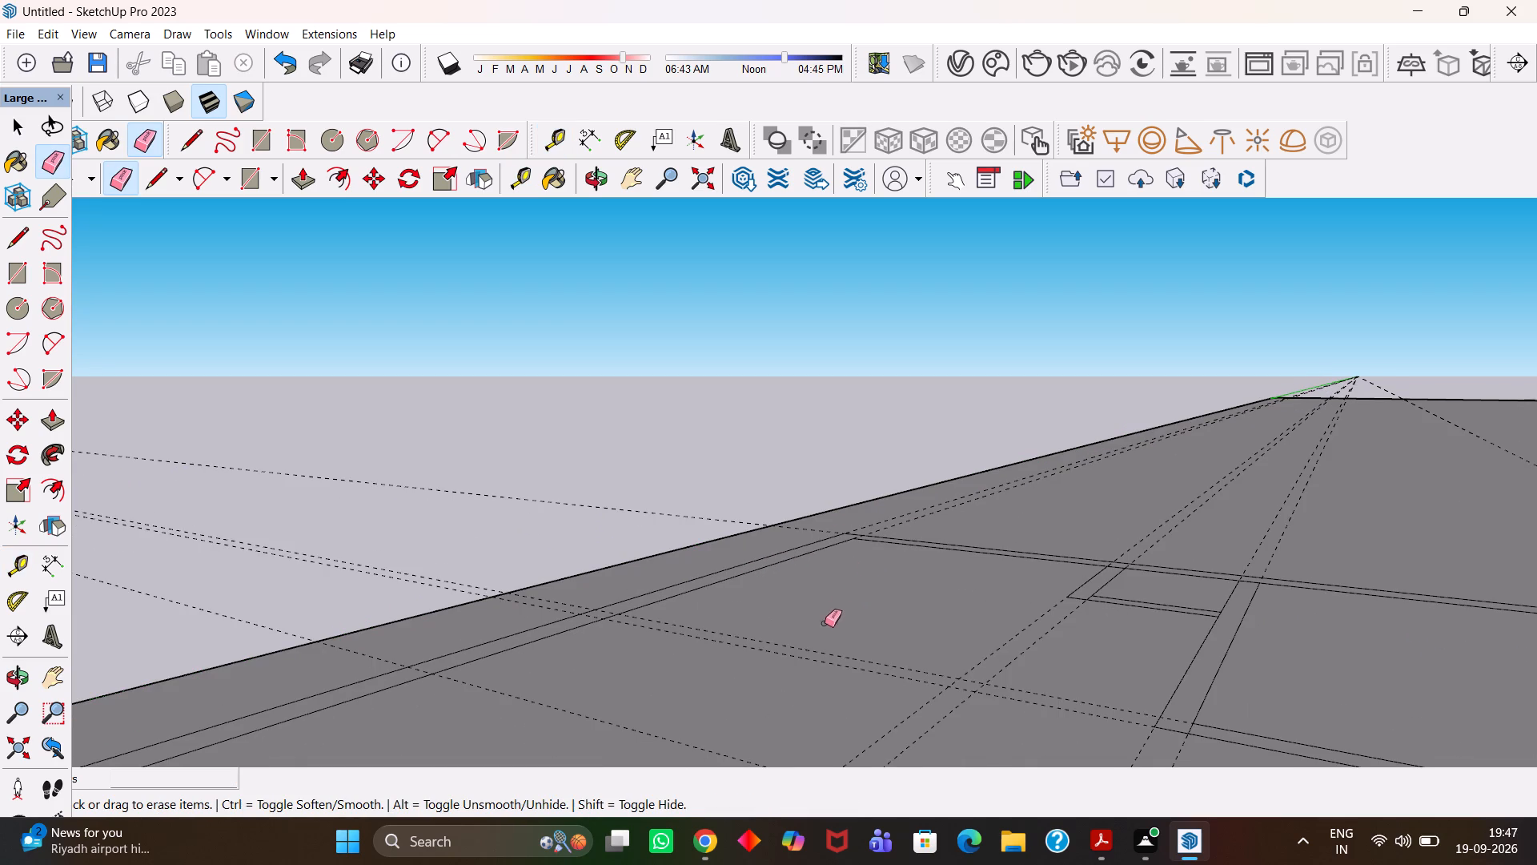
pyautogui.moveTo(825, 623); pyautogui.dragTo(782, 674)
pyautogui.press('y')
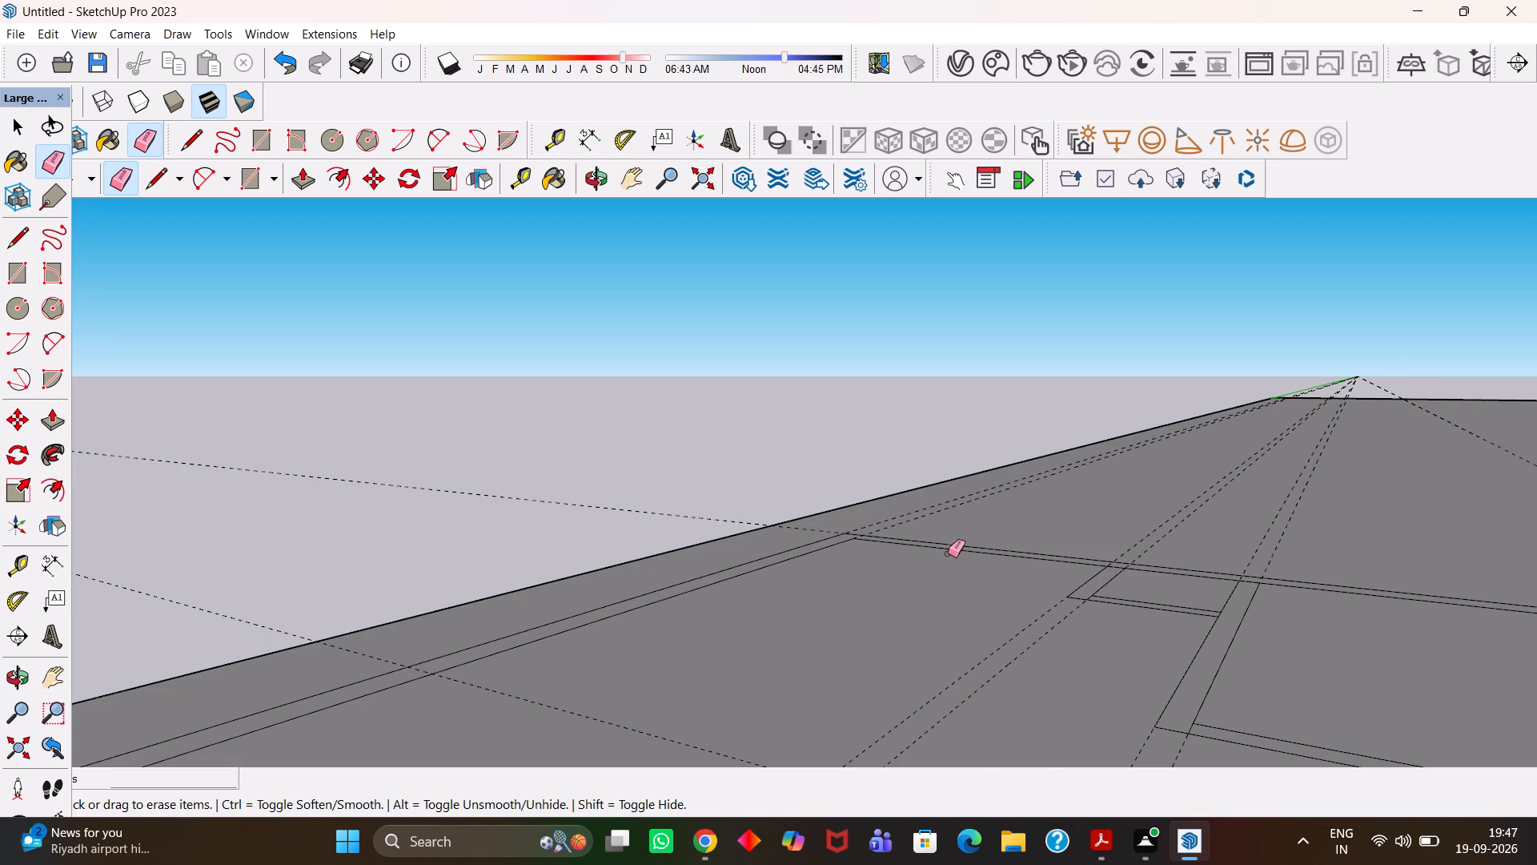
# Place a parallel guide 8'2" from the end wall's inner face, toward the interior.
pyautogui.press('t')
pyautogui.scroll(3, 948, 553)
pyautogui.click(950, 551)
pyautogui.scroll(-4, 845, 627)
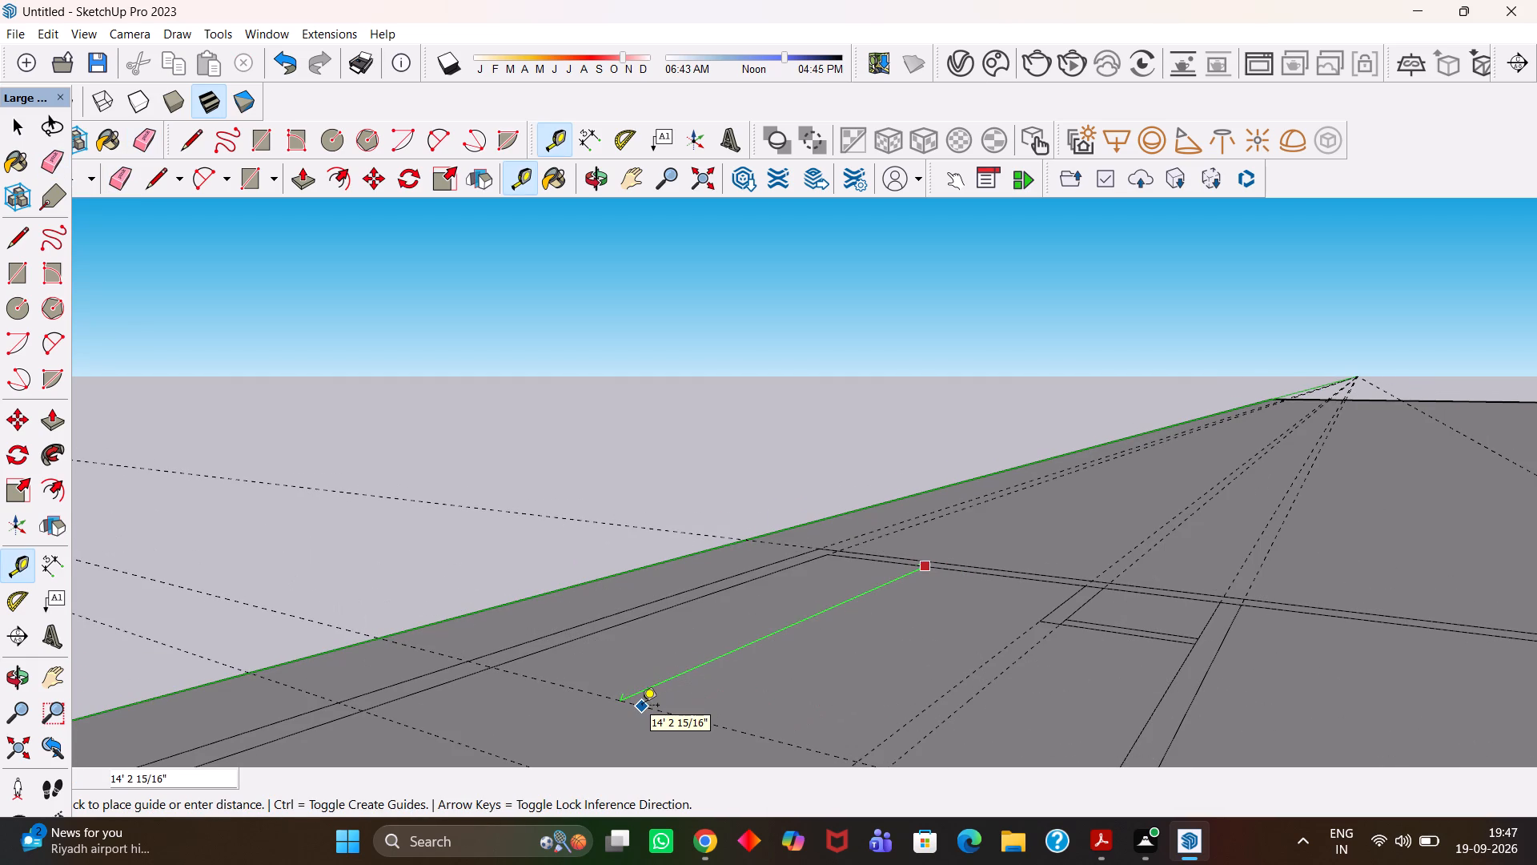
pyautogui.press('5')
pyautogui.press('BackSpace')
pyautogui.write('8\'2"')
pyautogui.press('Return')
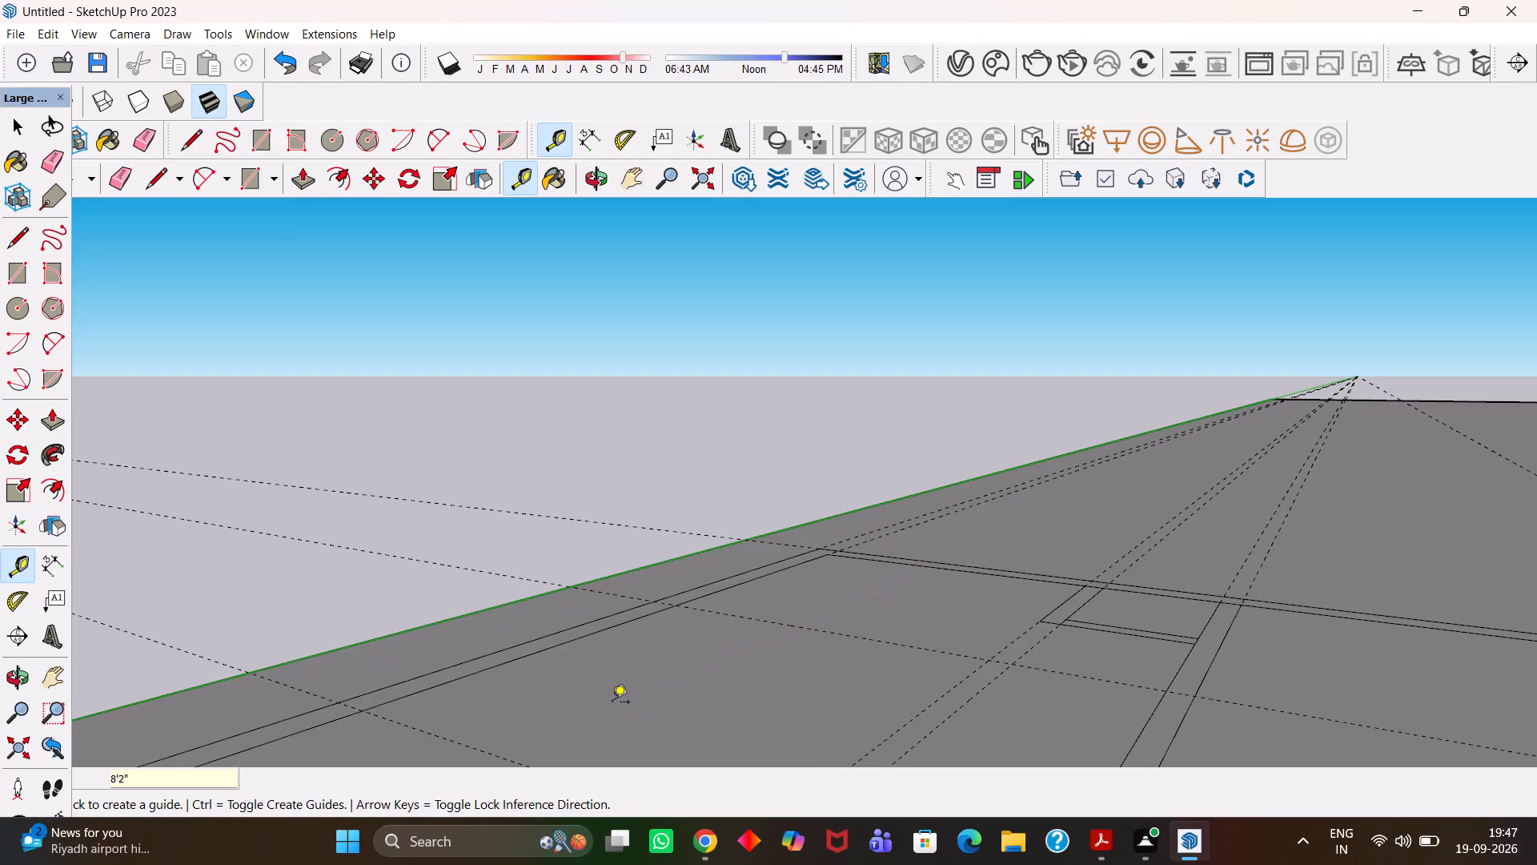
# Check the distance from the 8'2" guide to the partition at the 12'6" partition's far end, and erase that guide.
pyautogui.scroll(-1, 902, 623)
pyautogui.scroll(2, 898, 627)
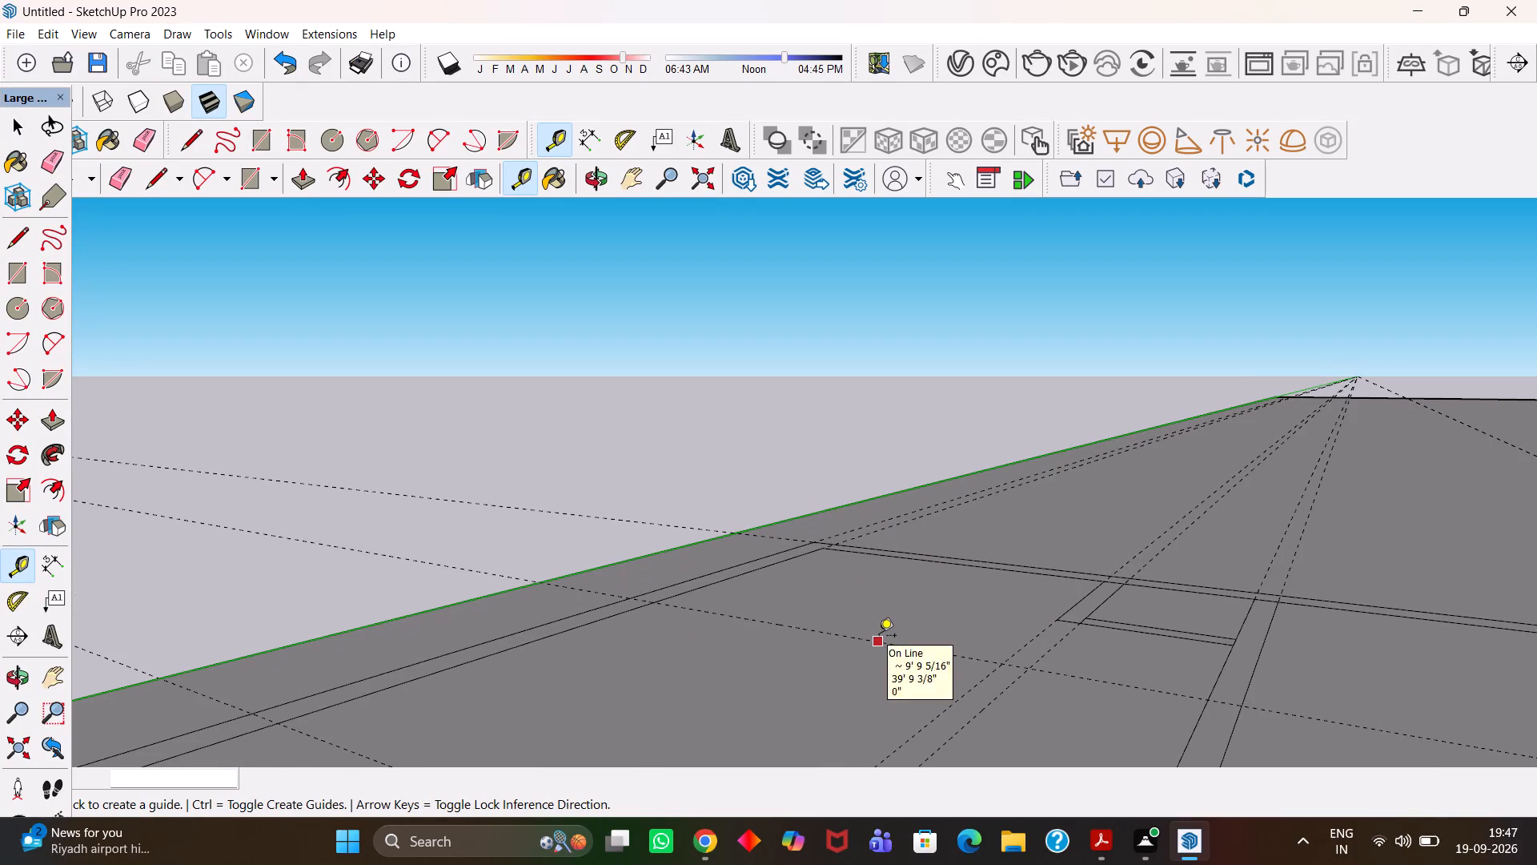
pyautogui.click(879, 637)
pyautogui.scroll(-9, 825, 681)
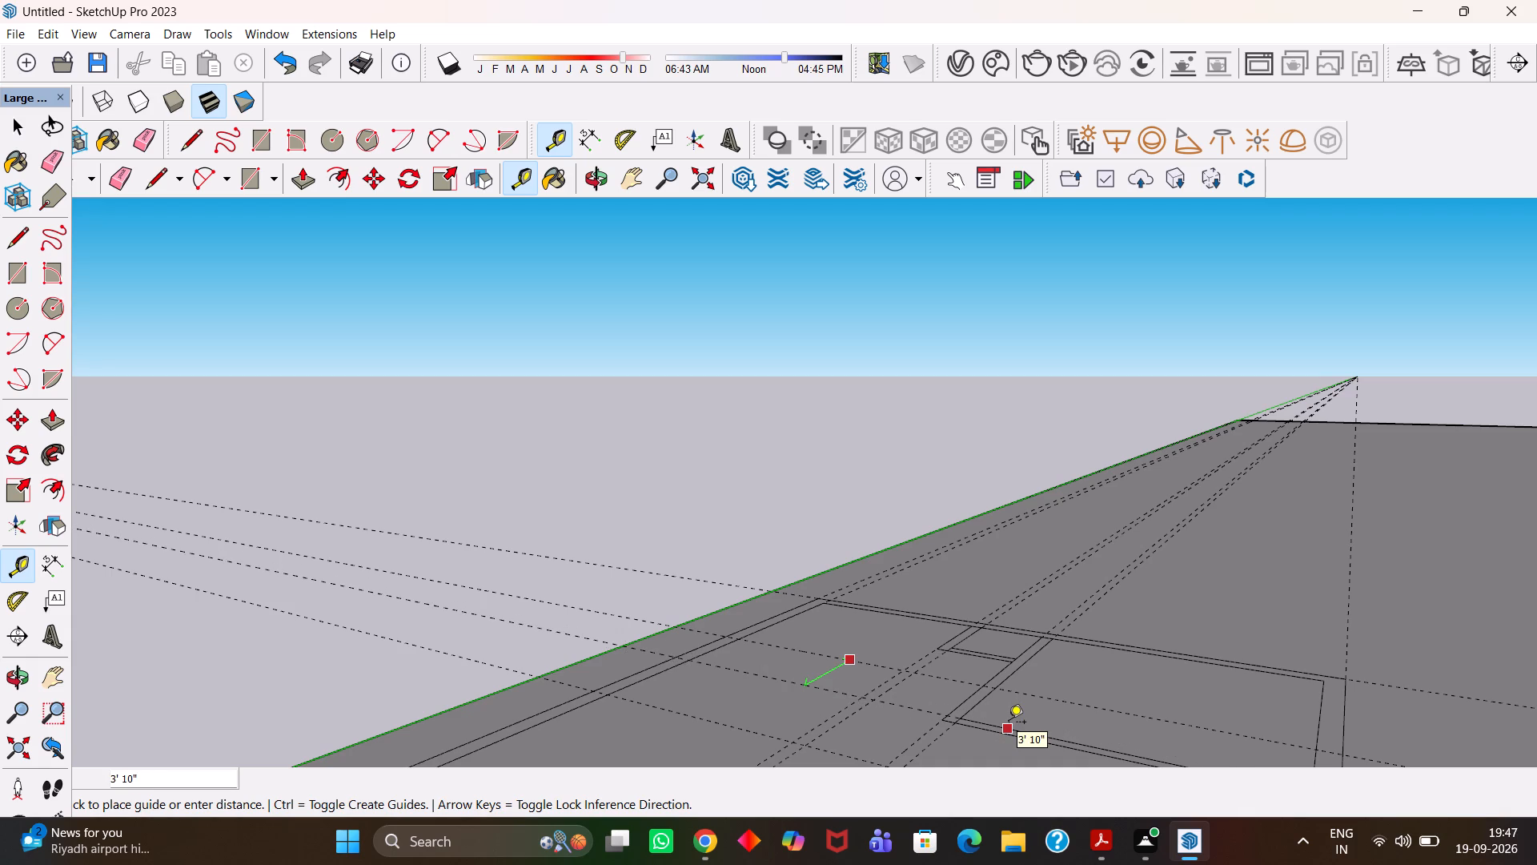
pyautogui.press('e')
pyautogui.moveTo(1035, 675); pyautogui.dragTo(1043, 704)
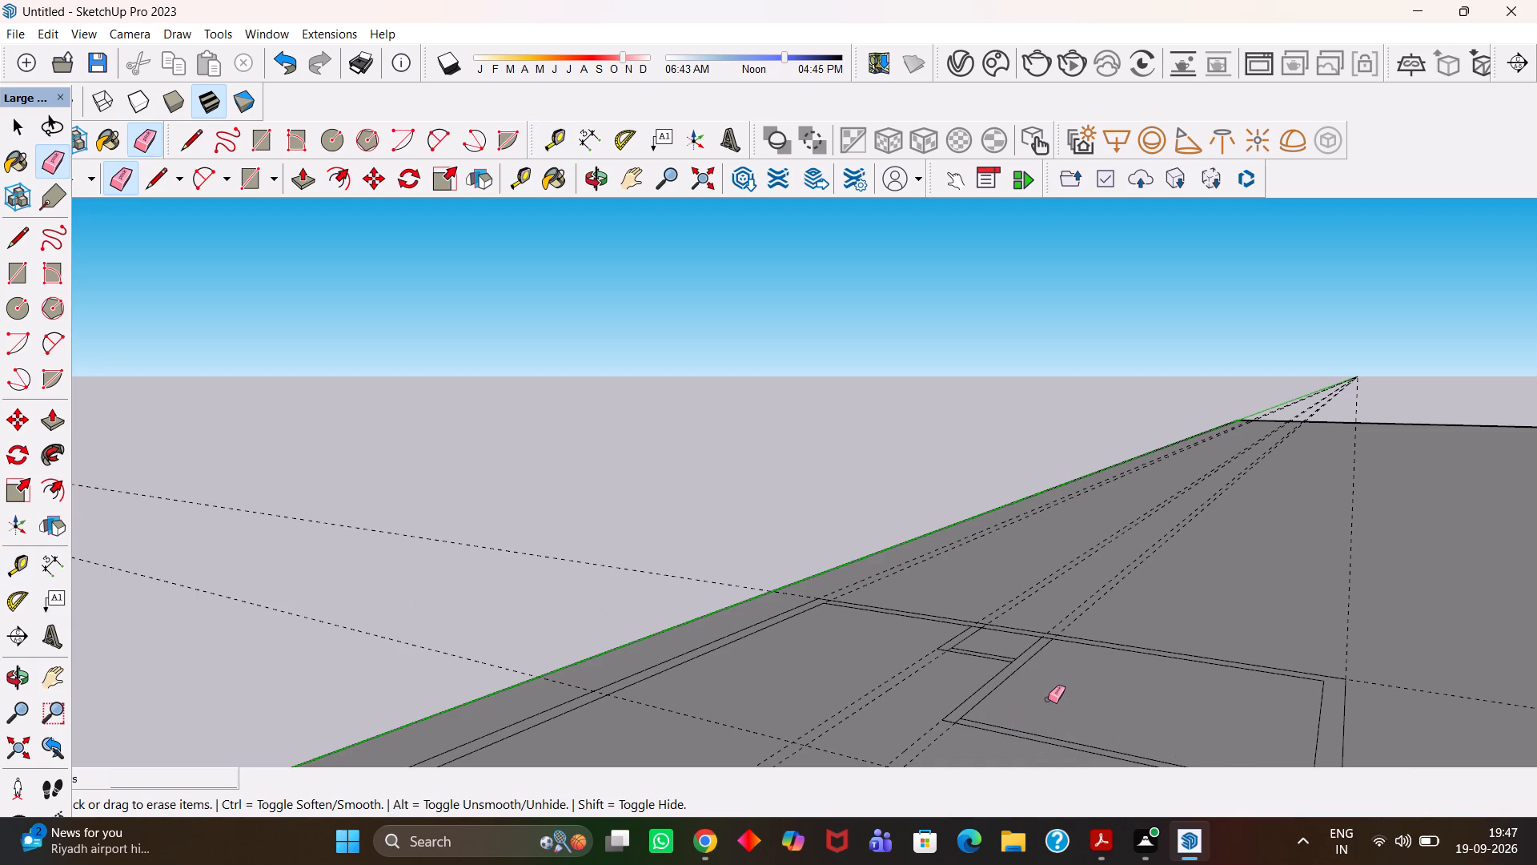
# Place a parallel guide 2'5" from the end wall's inner face, toward the interior.
pyautogui.scroll(3, 1049, 698)
pyautogui.press('t')
pyautogui.click(1087, 630)
pyautogui.scroll(-3, 1033, 718)
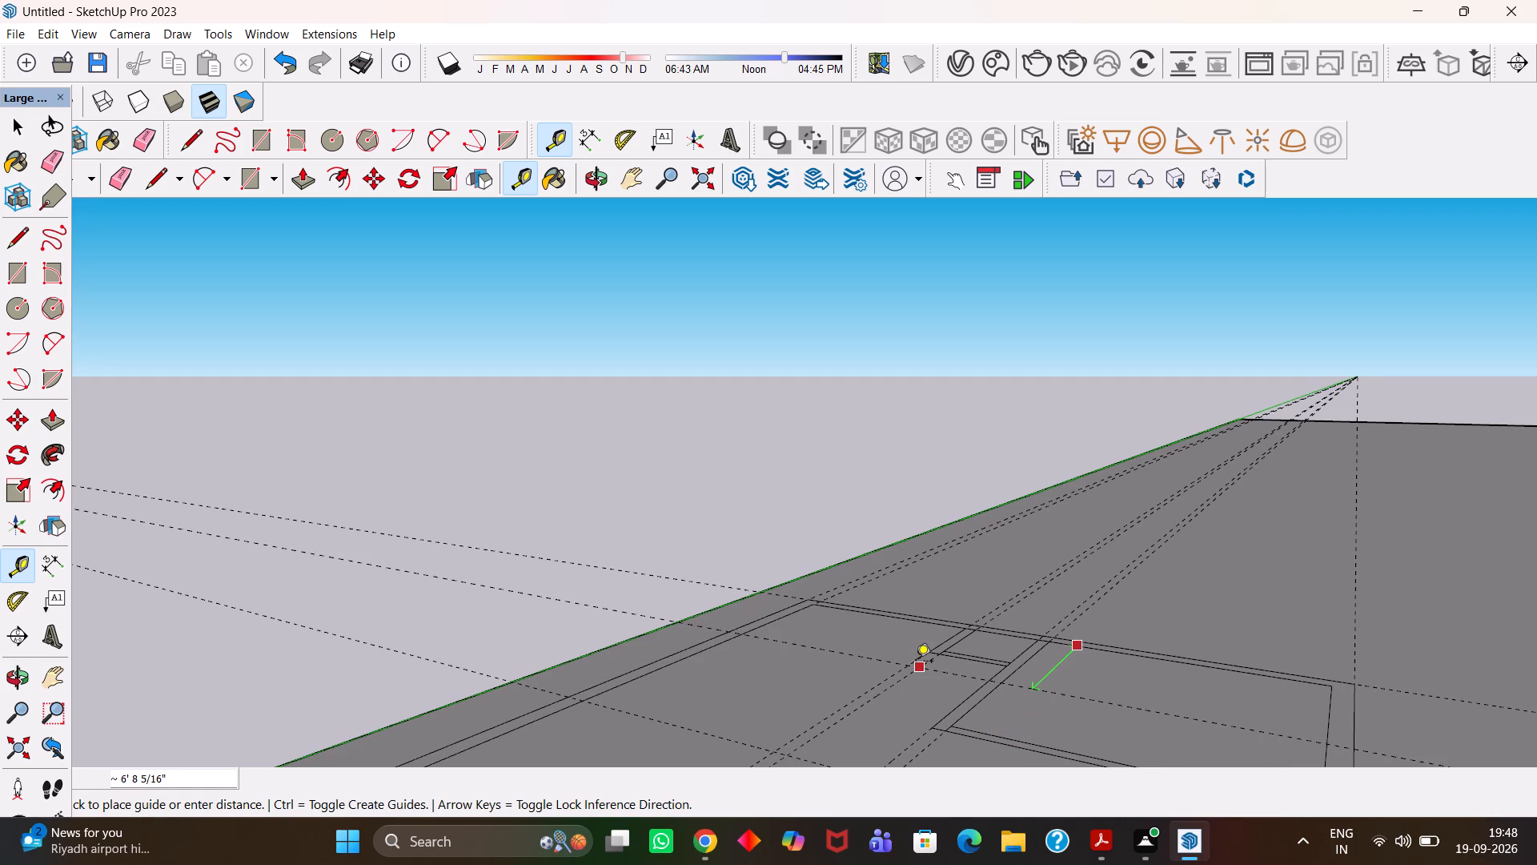
pyautogui.press('h')
pyautogui.scroll(4, 916, 662)
pyautogui.moveTo(914, 645); pyautogui.dragTo(952, 710)
pyautogui.press('t')
pyautogui.scroll(4, 937, 698)
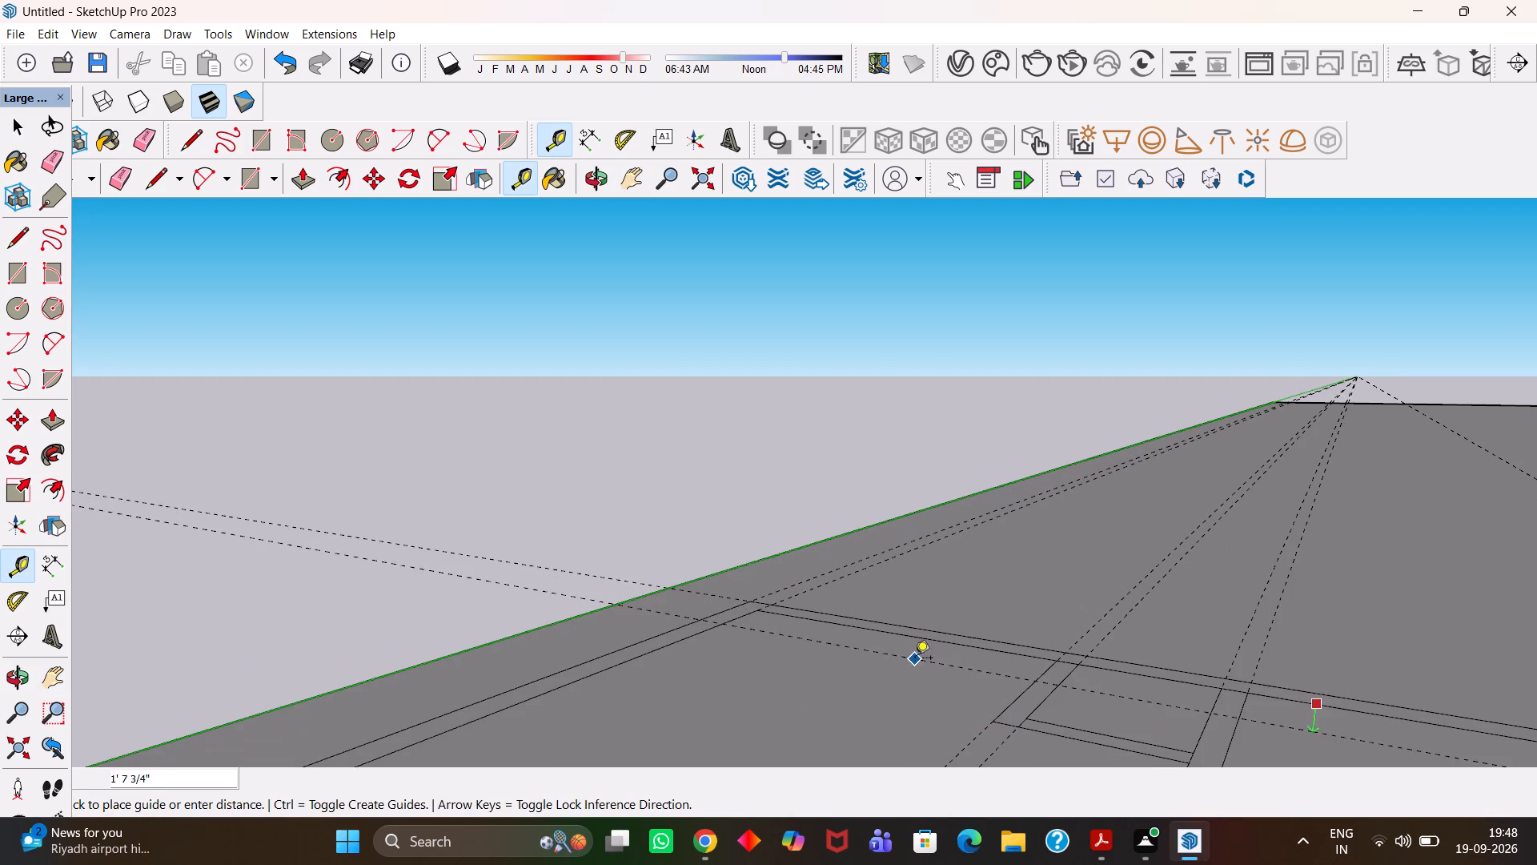
pyautogui.press('space')
pyautogui.scroll(2, 915, 659)
pyautogui.press('t')
pyautogui.click(923, 638)
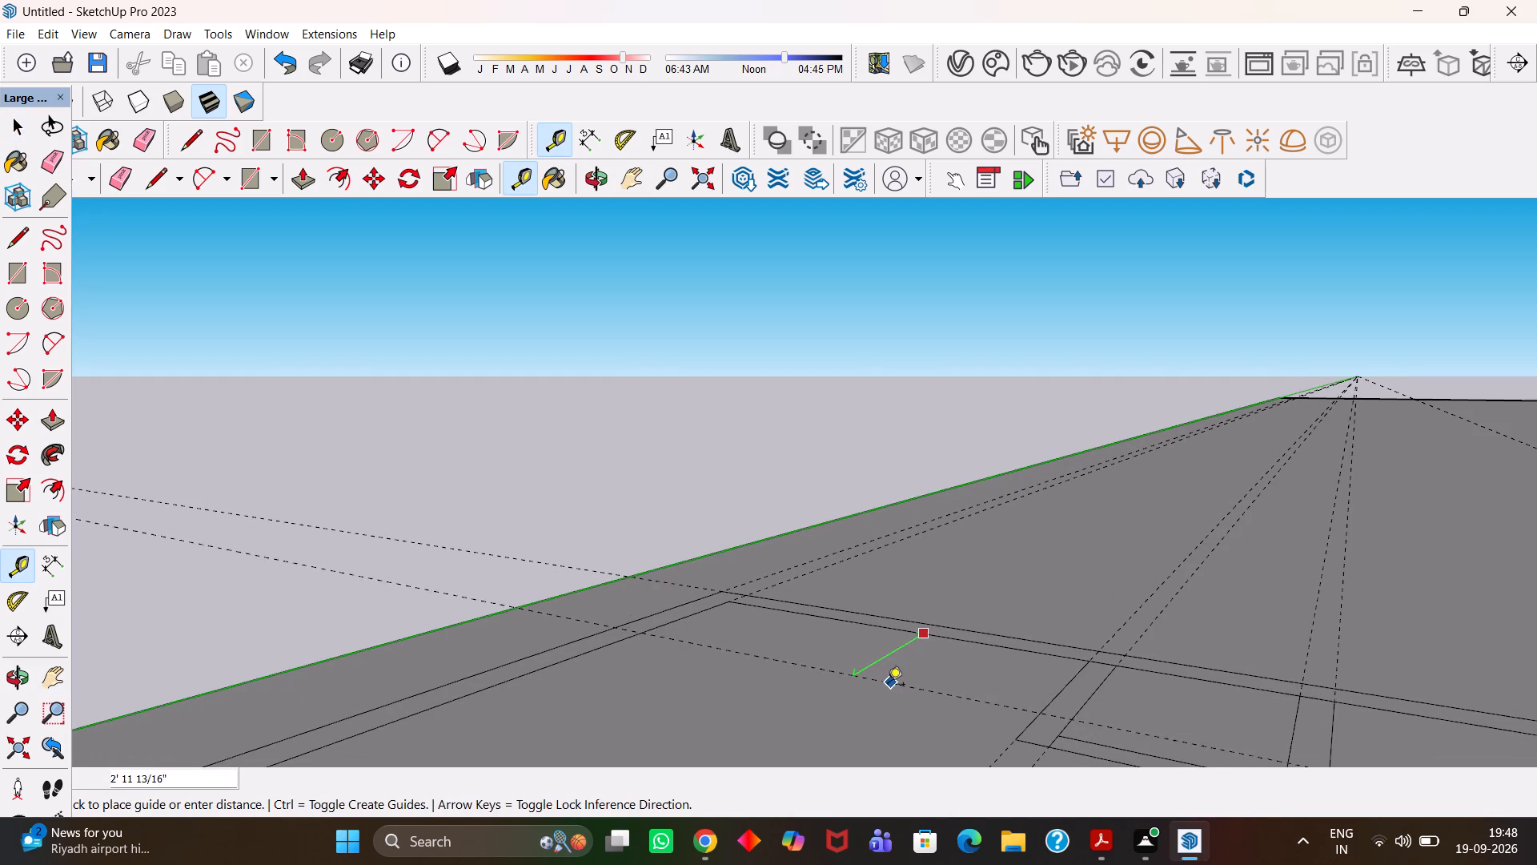
pyautogui.write("2'6")
pyautogui.press('BackSpace')
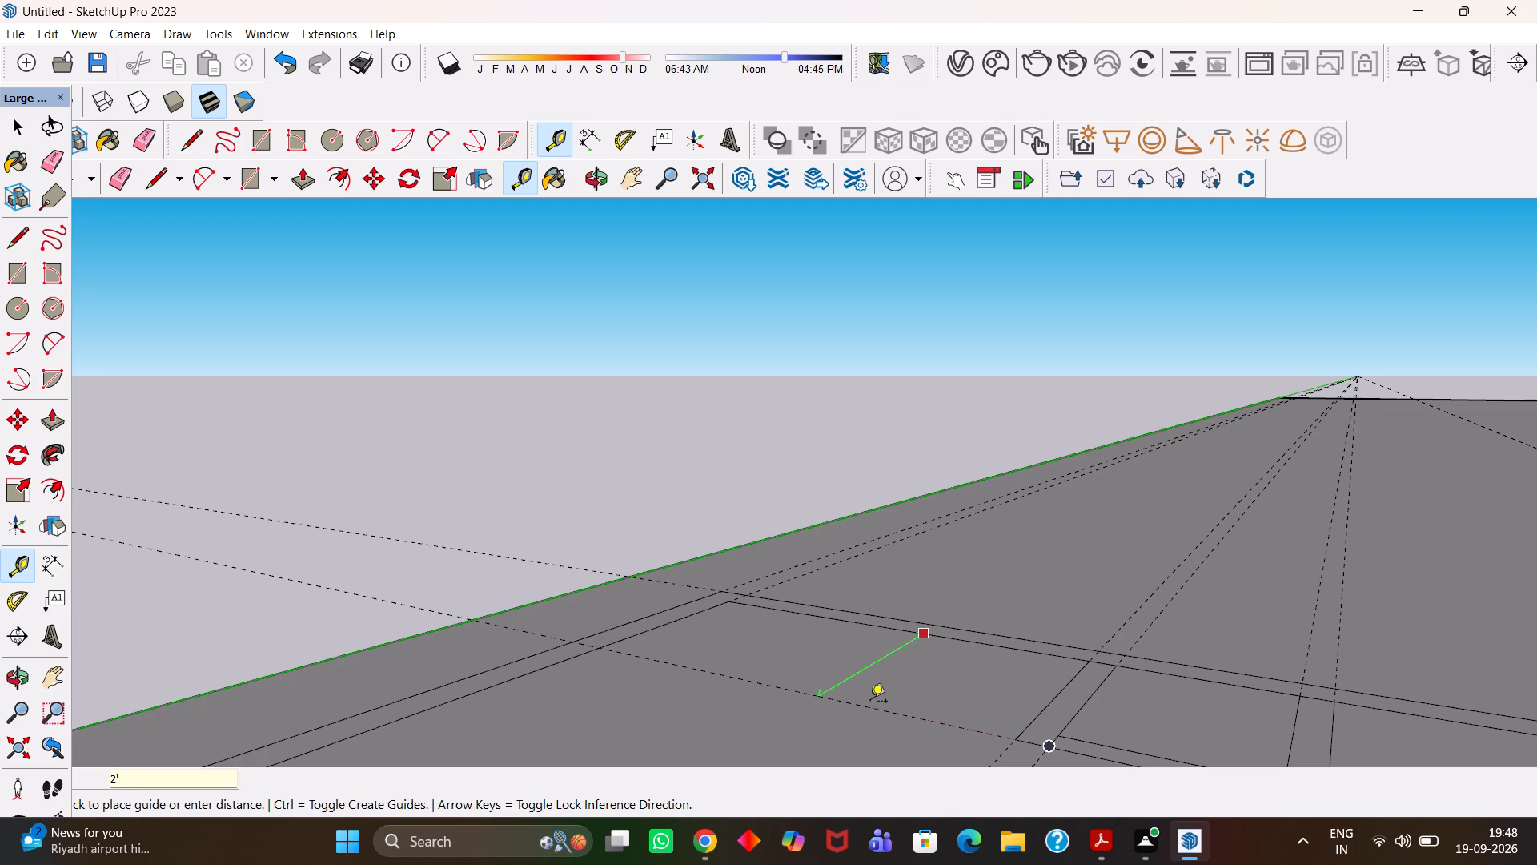
pyautogui.write('5"')
pyautogui.press('Return')
# Place a parallel guide 9" from the 2'5" guide, on the side away from the end wall.
pyautogui.press('h')
pyautogui.scroll(2, 833, 704)
pyautogui.scroll(-4, 833, 678)
pyautogui.moveTo(869, 674); pyautogui.dragTo(865, 603)
pyautogui.press('t')
pyautogui.click(889, 594)
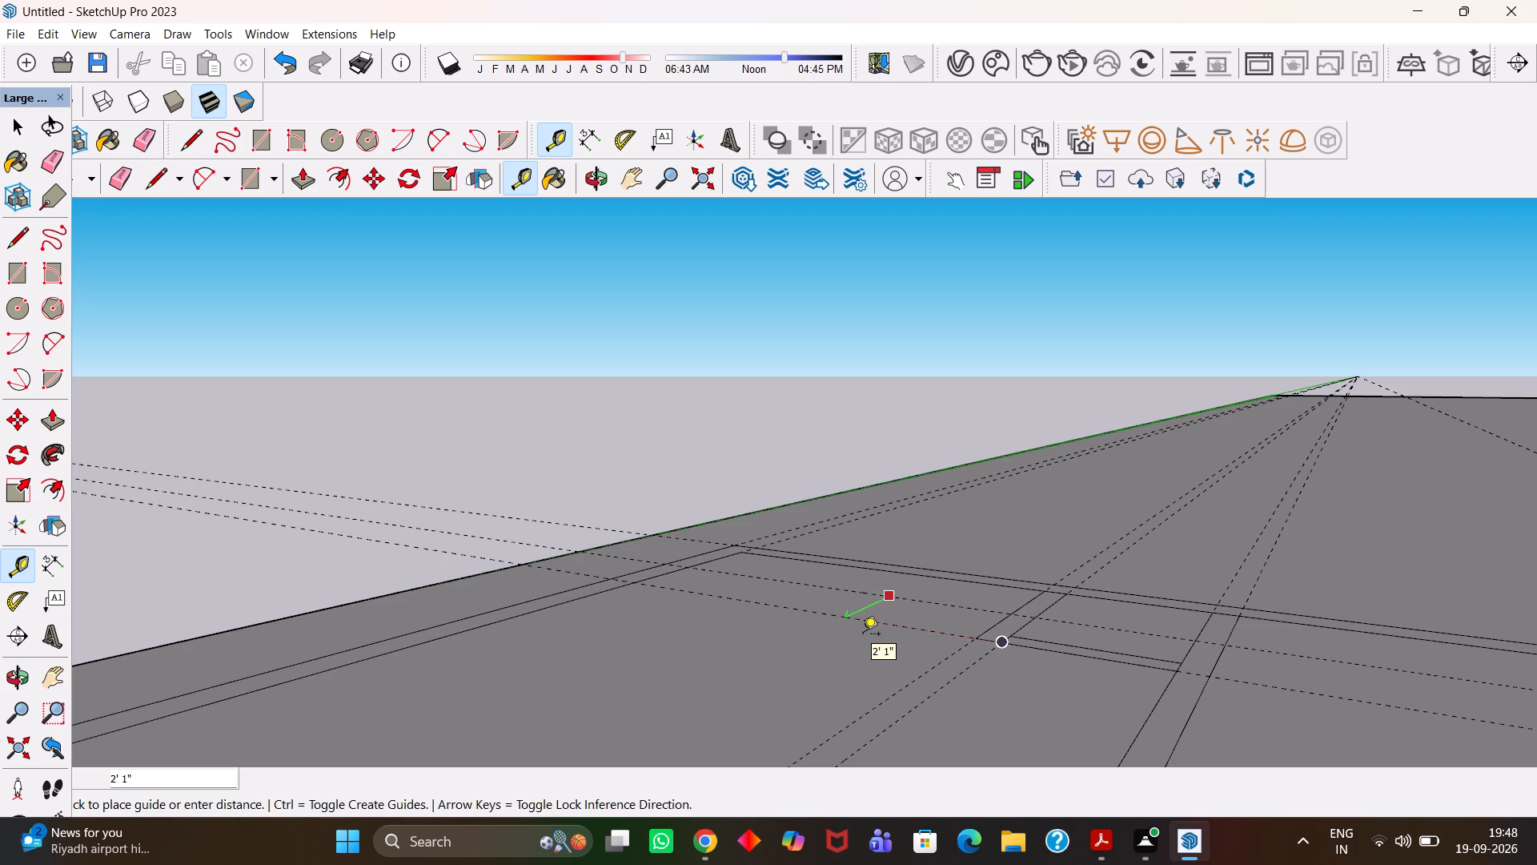
pyautogui.write('9"')
pyautogui.press('Return')
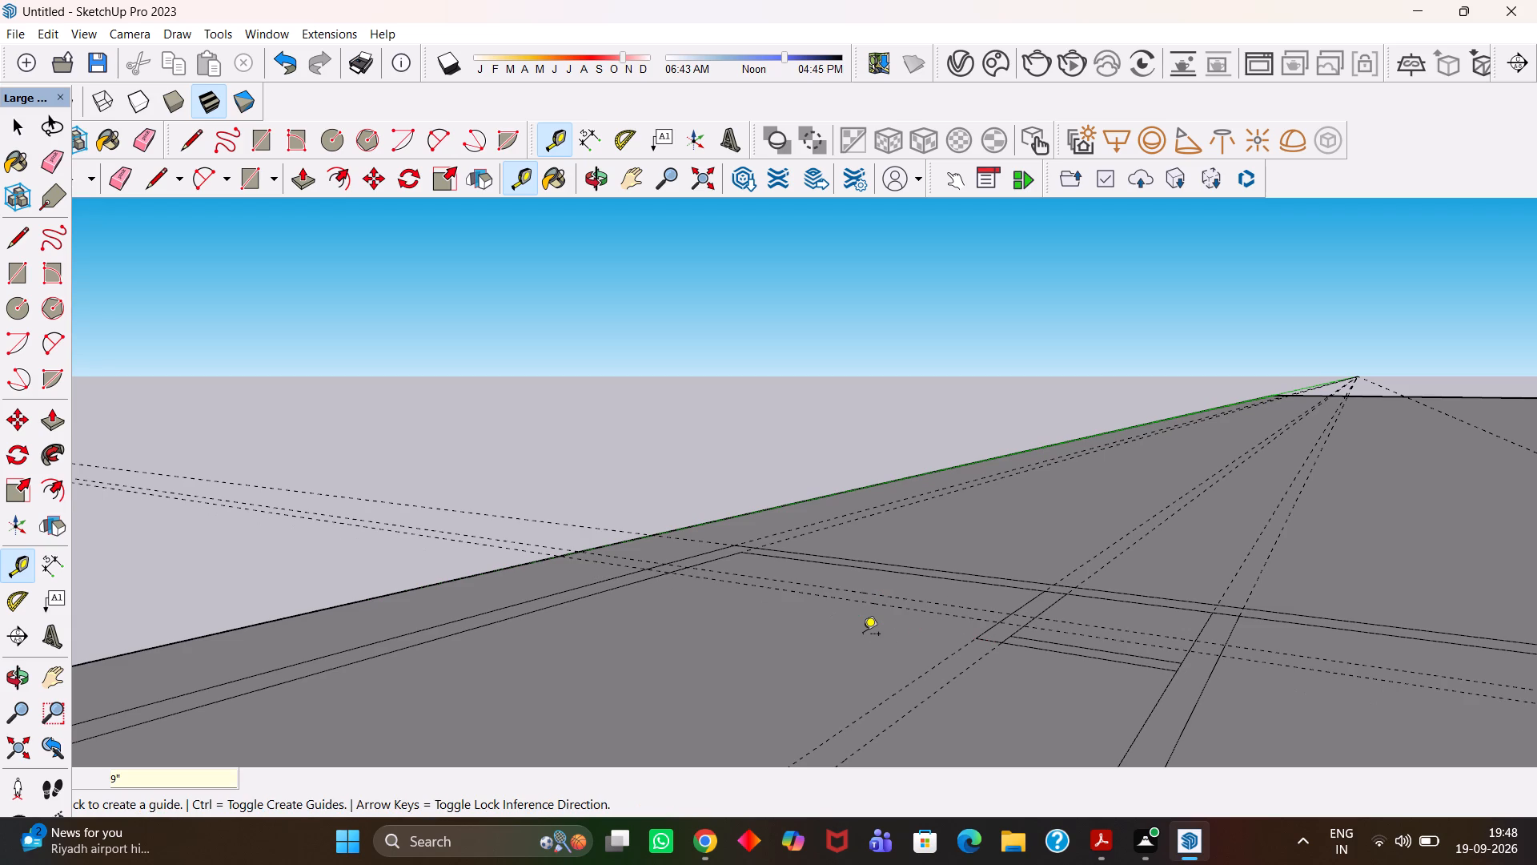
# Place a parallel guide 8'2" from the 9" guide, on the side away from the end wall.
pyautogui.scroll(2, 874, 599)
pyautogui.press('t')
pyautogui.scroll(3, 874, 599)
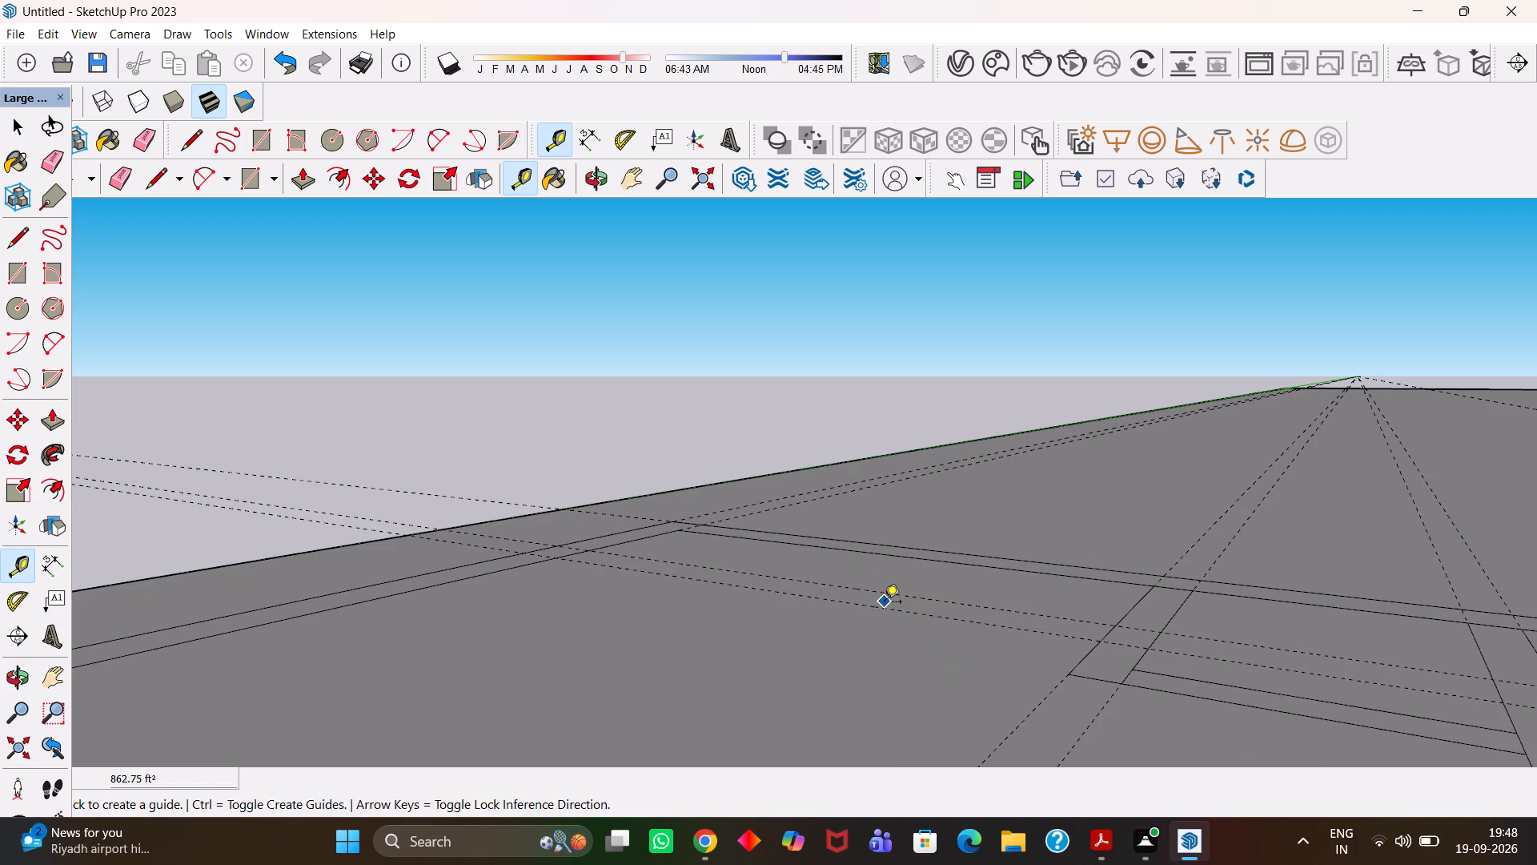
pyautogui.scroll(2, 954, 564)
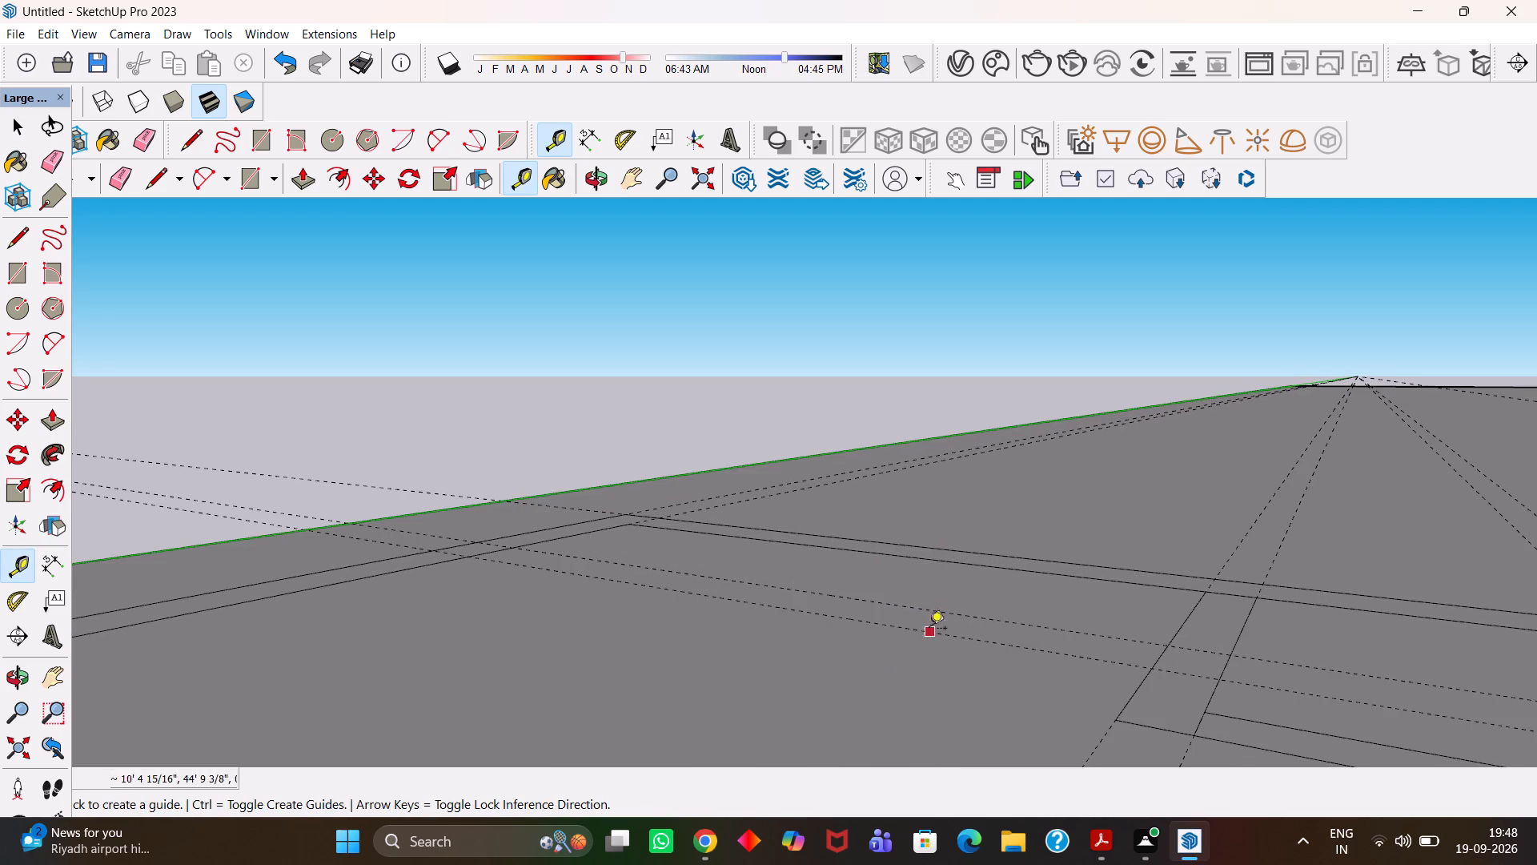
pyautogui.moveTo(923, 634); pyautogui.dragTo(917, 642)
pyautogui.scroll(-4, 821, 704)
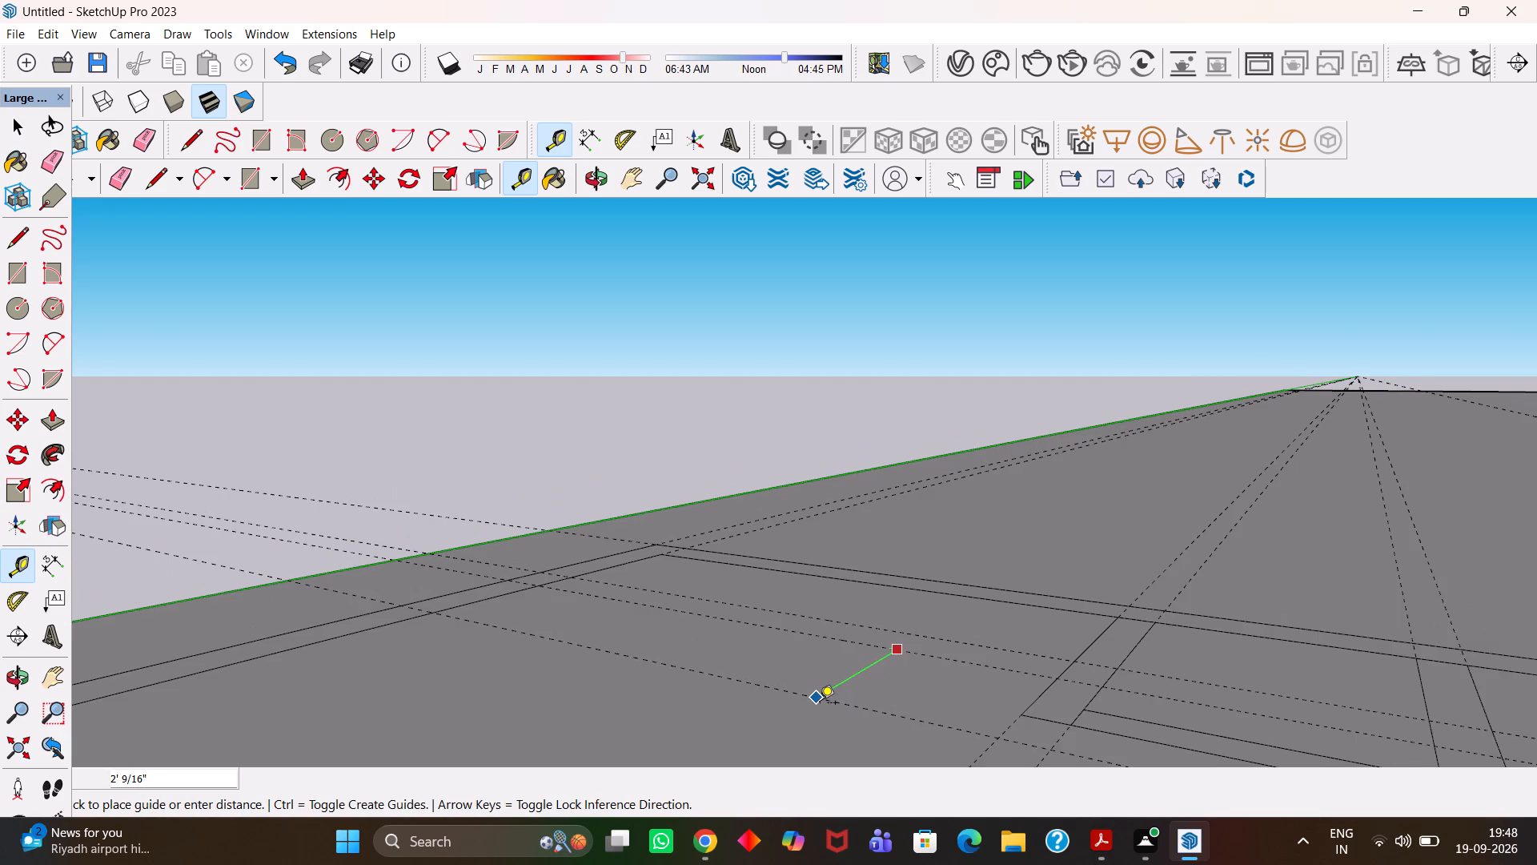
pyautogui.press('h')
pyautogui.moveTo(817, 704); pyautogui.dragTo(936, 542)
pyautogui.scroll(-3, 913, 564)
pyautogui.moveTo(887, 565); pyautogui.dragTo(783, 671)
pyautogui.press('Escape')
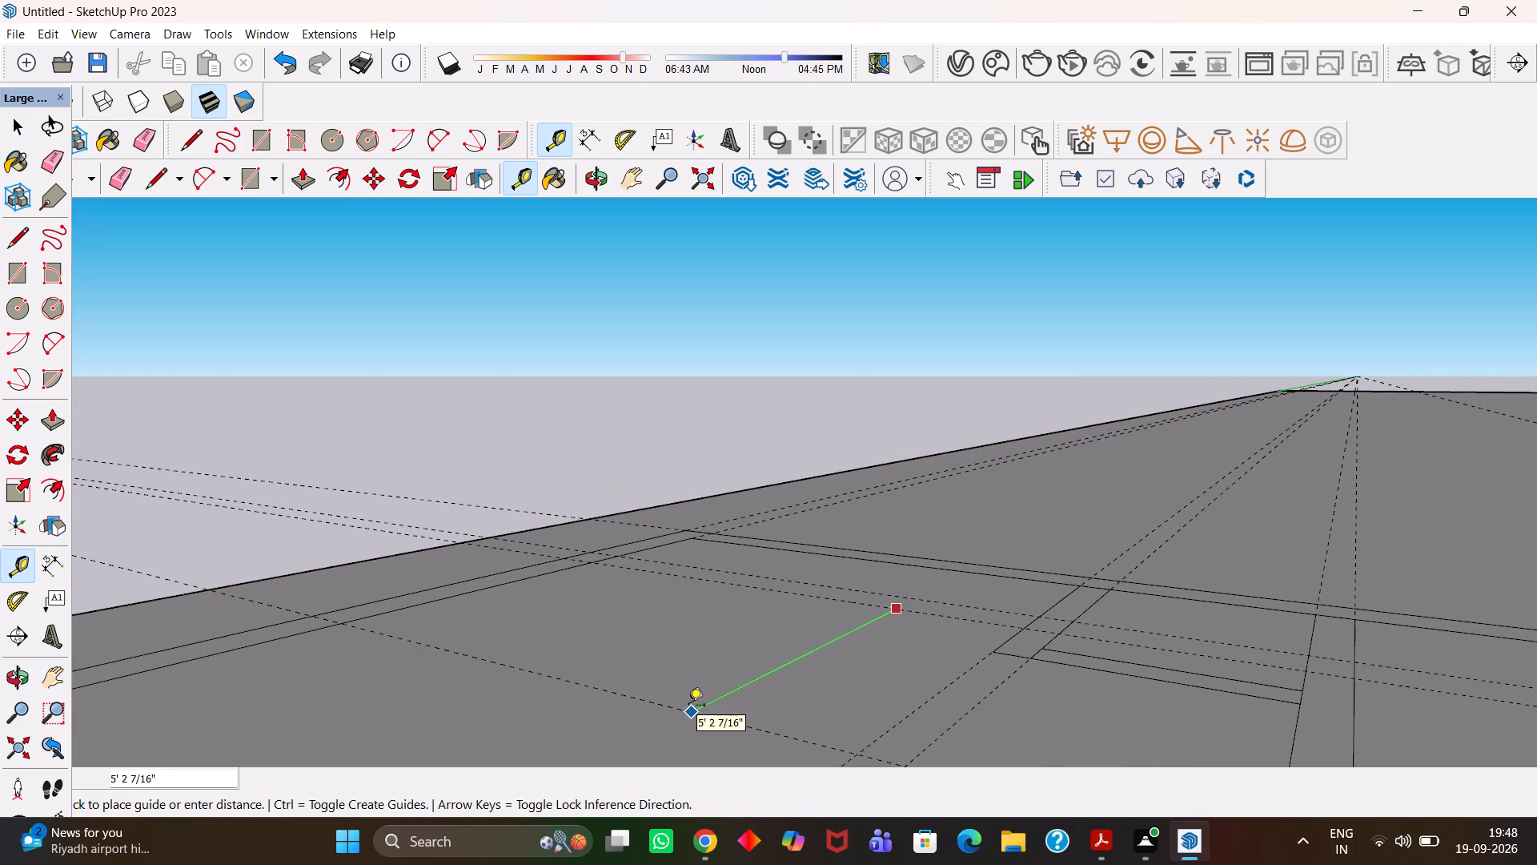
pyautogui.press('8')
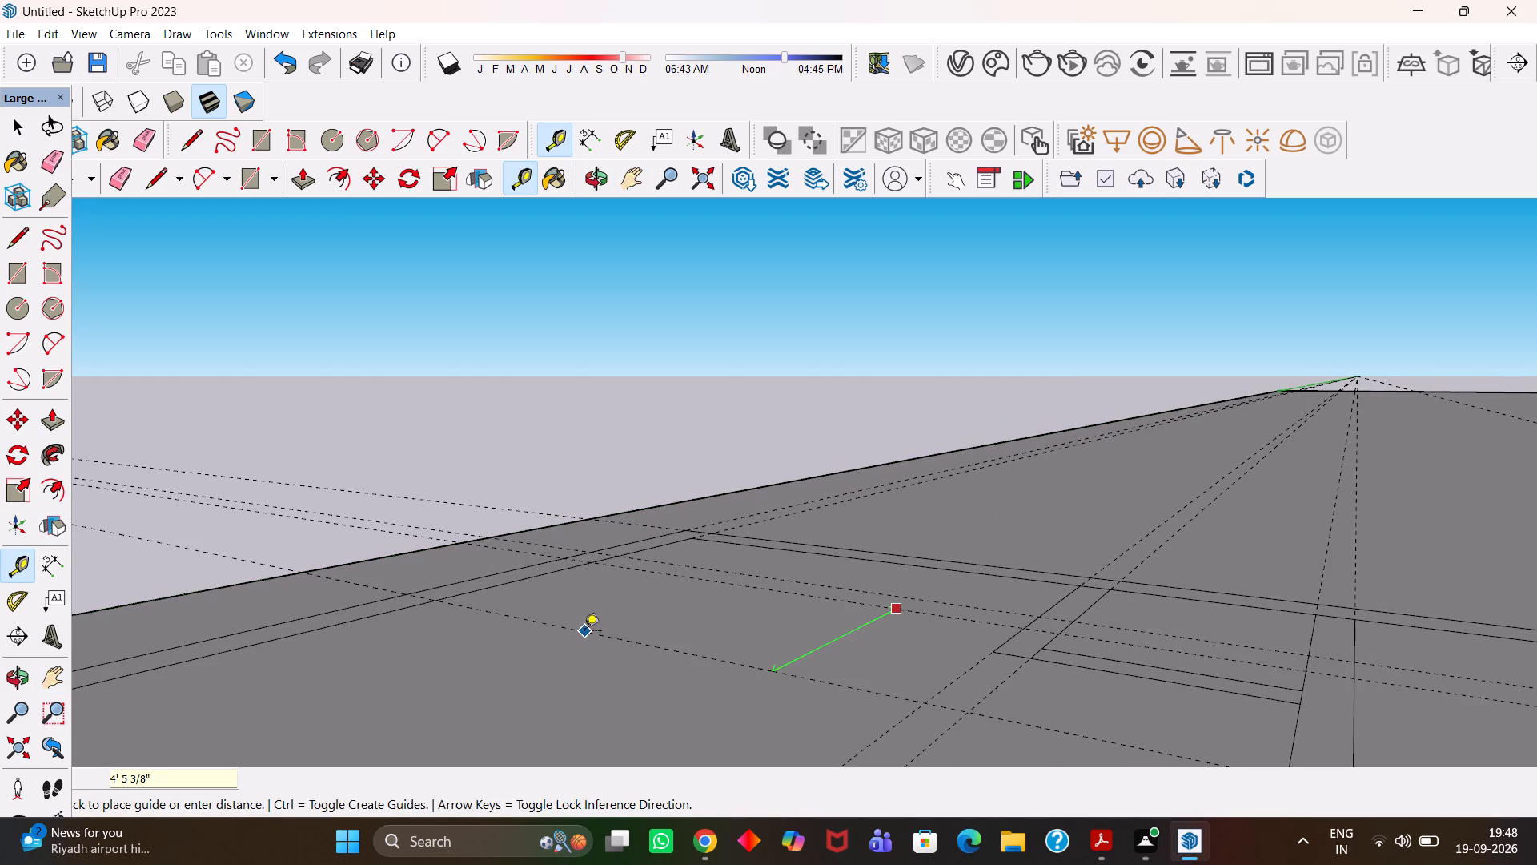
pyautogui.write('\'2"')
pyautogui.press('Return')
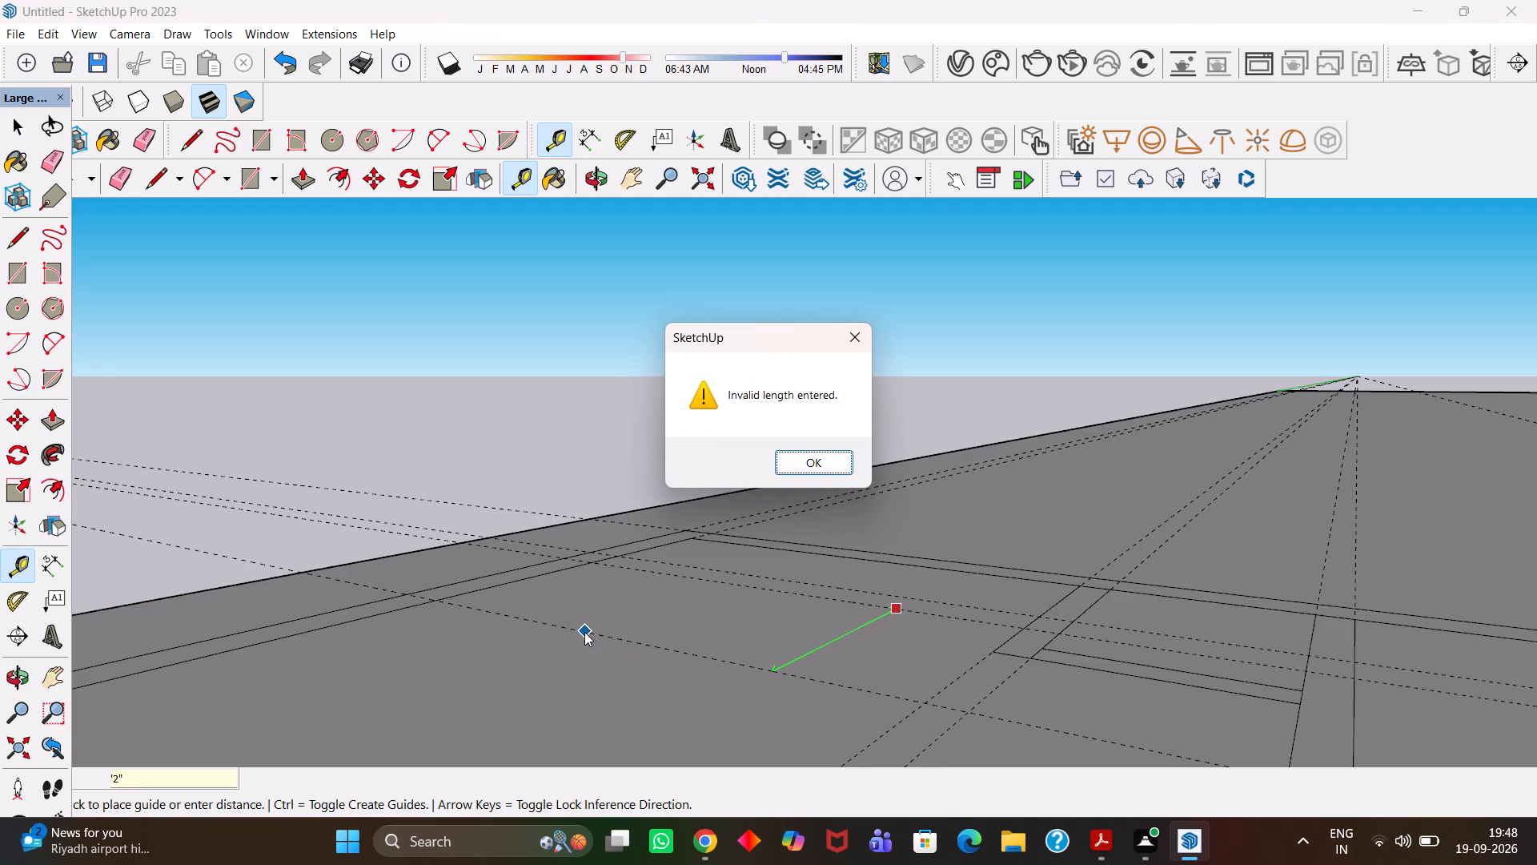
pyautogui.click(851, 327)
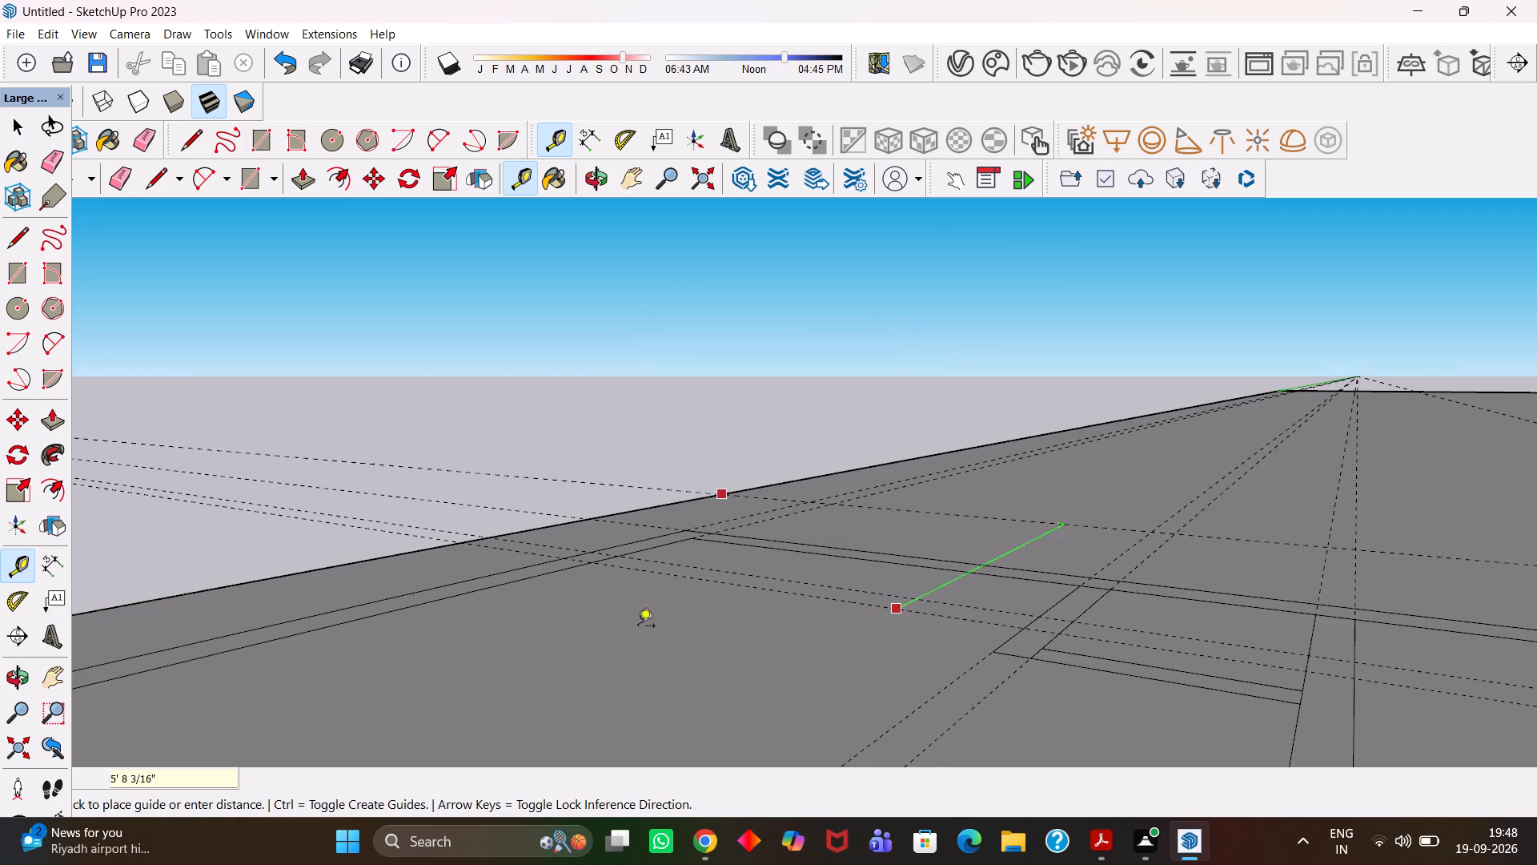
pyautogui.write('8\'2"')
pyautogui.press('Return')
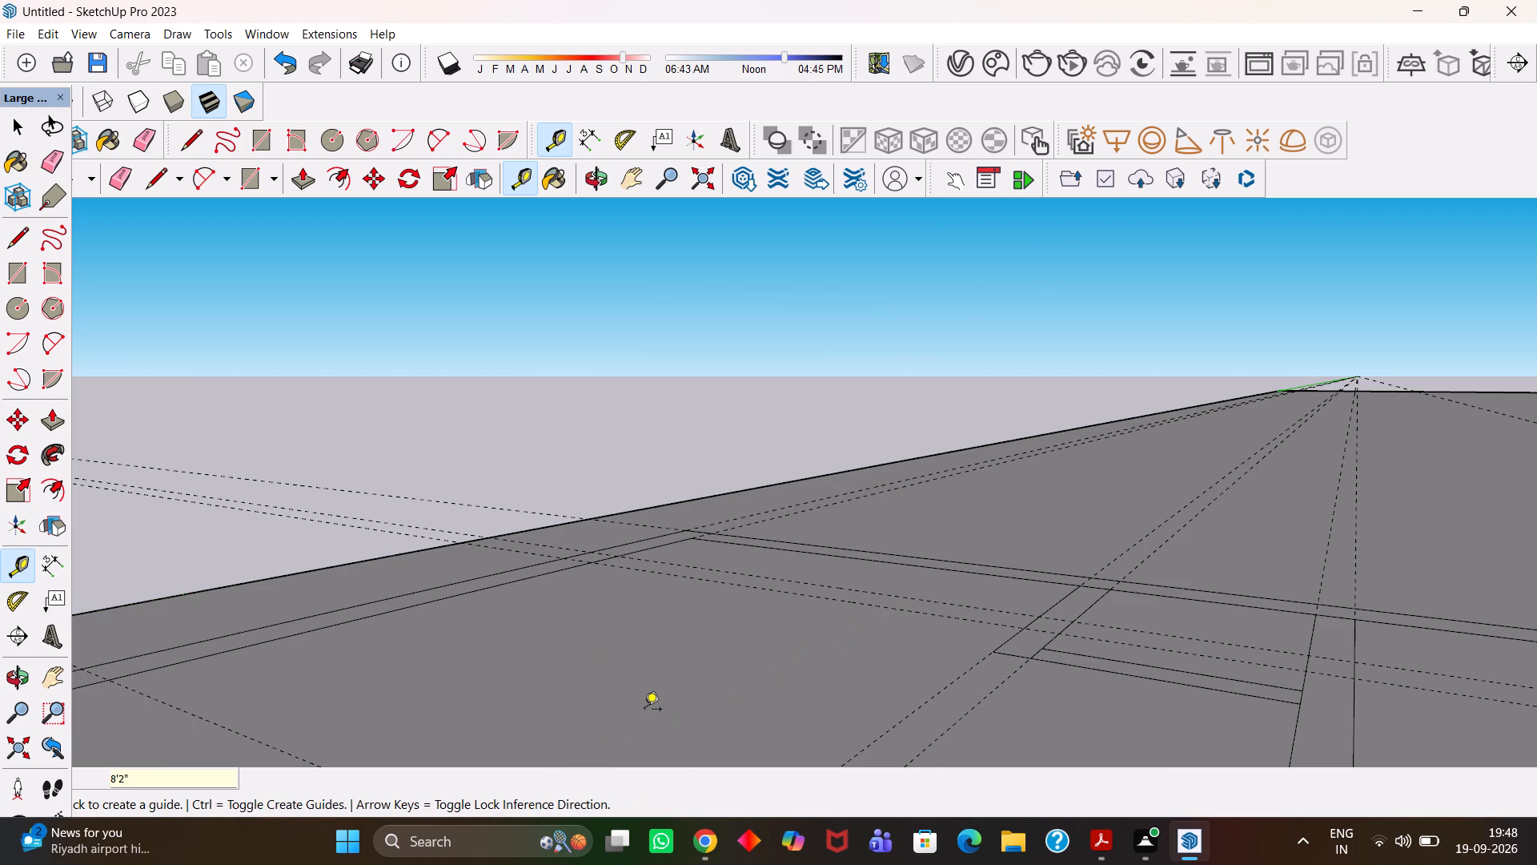
# Create guides along both long edges of the partition that meets the 12'6" partition's far end.
pyautogui.press('h')
pyautogui.scroll(-7, 712, 703)
pyautogui.moveTo(752, 618); pyautogui.dragTo(766, 502)
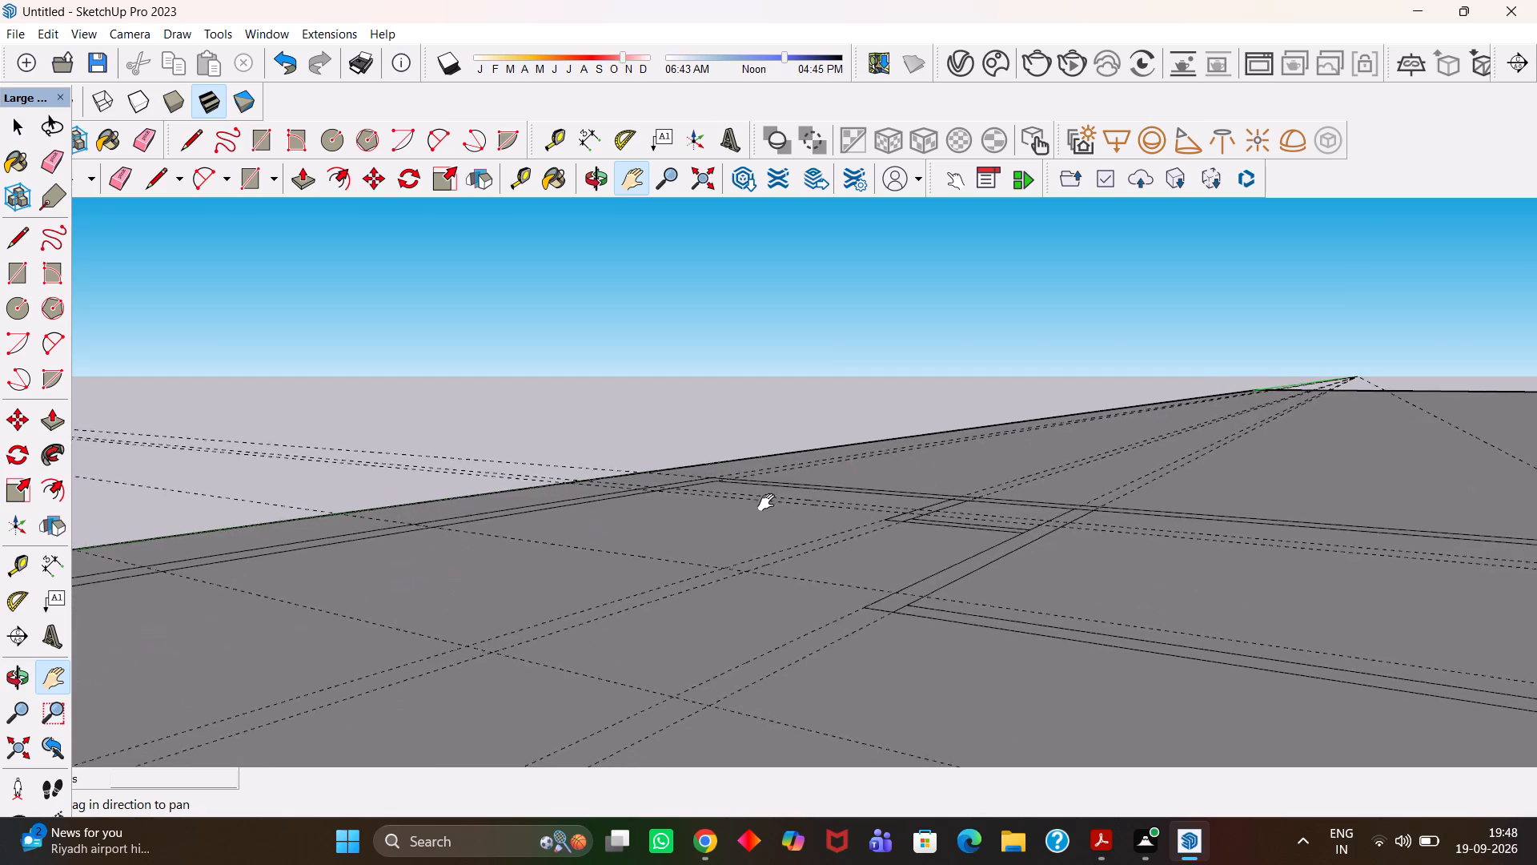
pyautogui.moveTo(766, 502); pyautogui.dragTo(723, 560)
pyautogui.press('t')
pyautogui.scroll(2, 958, 696)
pyautogui.scroll(-4, 944, 676)
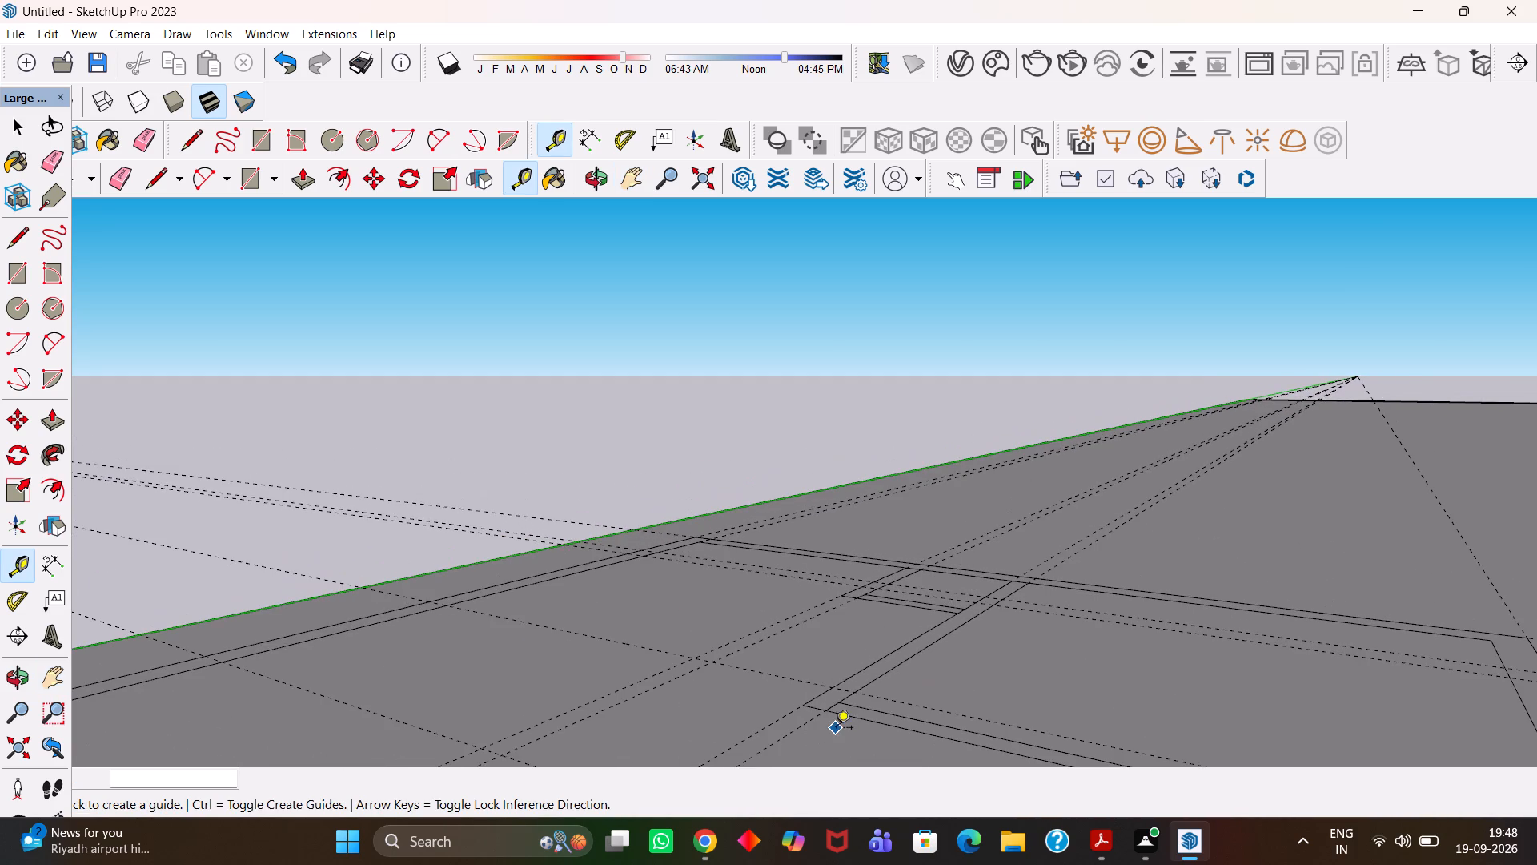
pyautogui.doubleClick(865, 724)
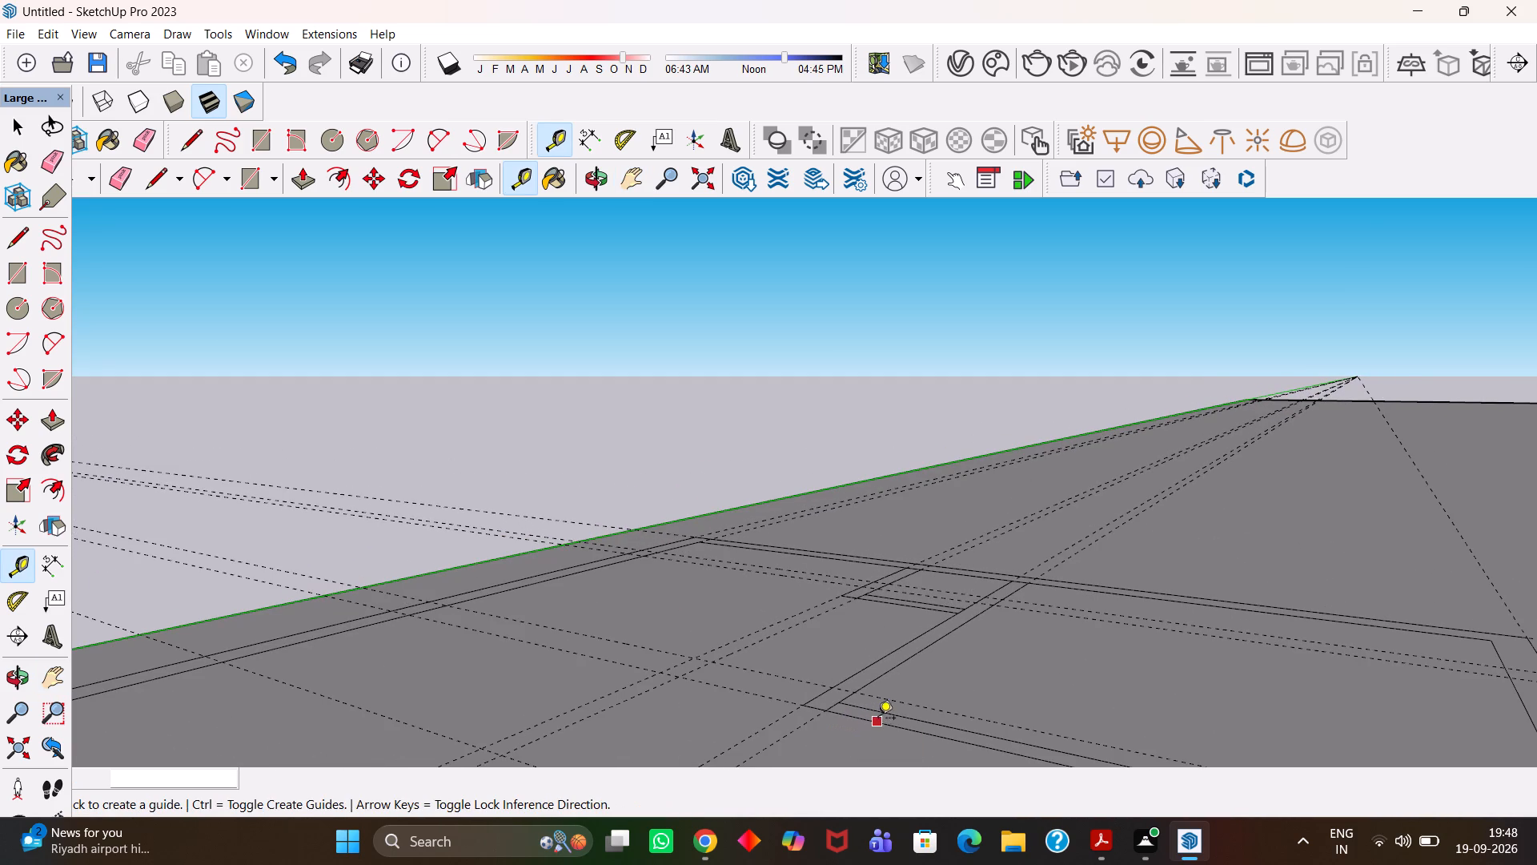
pyautogui.doubleClick(891, 712)
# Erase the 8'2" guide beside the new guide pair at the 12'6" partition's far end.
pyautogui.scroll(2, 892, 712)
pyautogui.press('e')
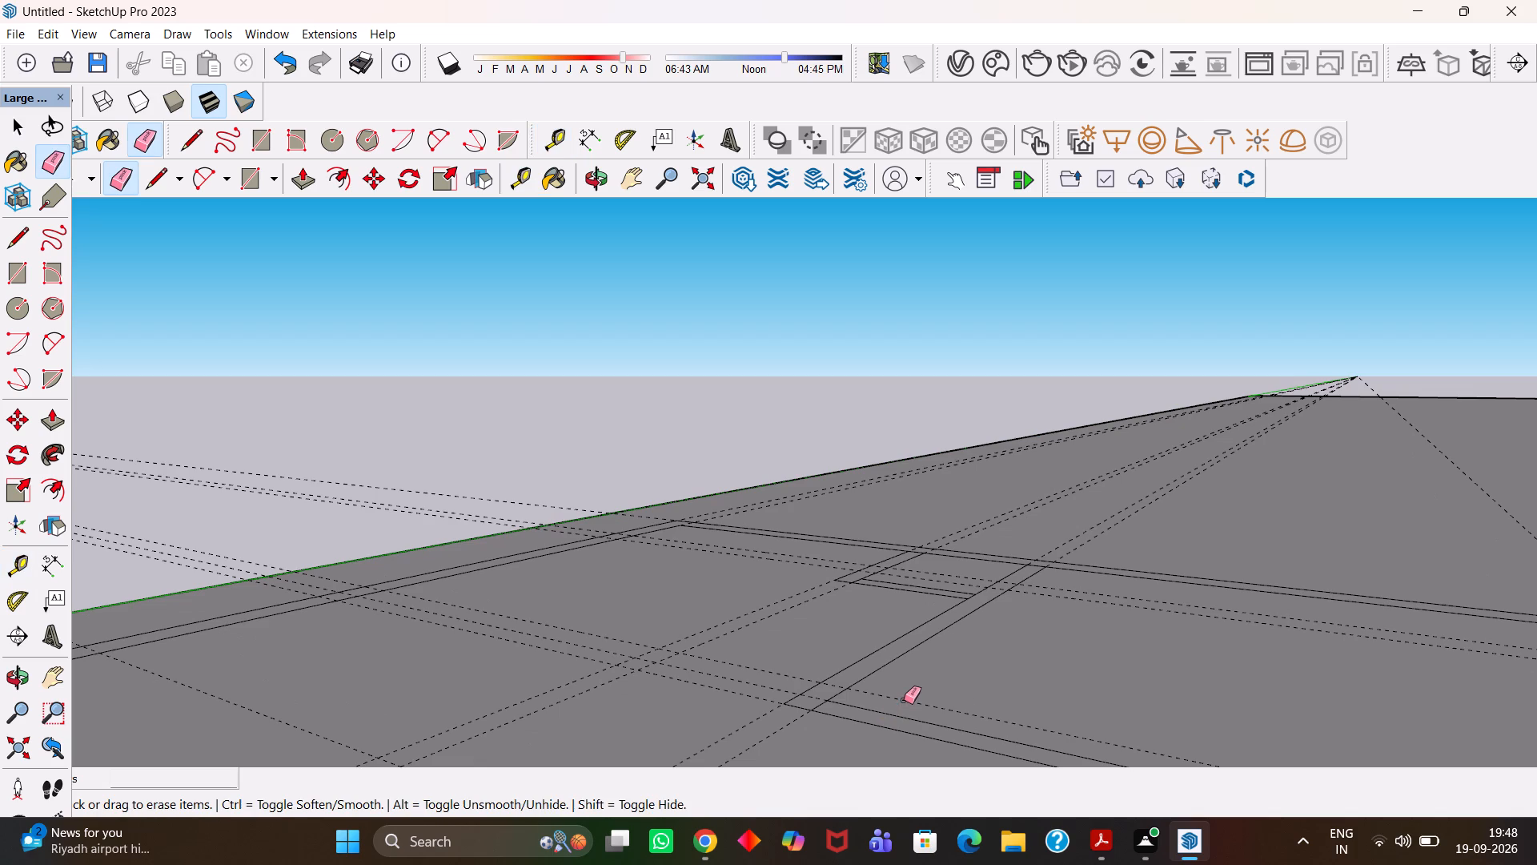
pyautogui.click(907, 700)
# Draw a 6" by 9' partition rectangle between the guide pair, starting at the side wall's inner face.
pyautogui.press('h')
pyautogui.scroll(3, 722, 686)
pyautogui.moveTo(698, 674); pyautogui.dragTo(857, 704)
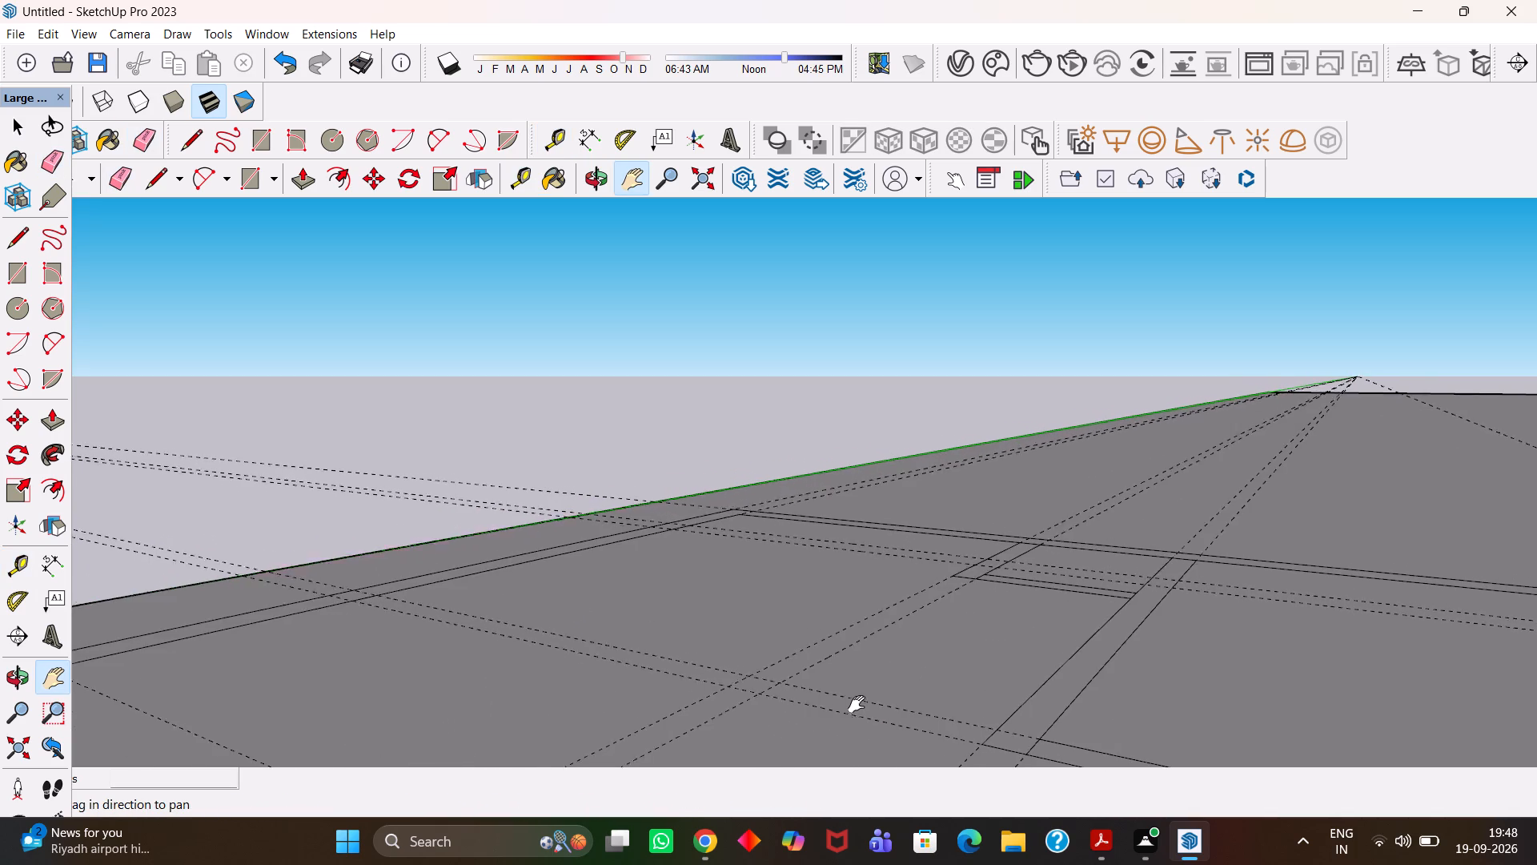
pyautogui.moveTo(857, 704); pyautogui.dragTo(858, 704)
pyautogui.scroll(-5, 858, 704)
pyautogui.click(663, 646)
pyautogui.press('r')
pyautogui.scroll(3, 532, 625)
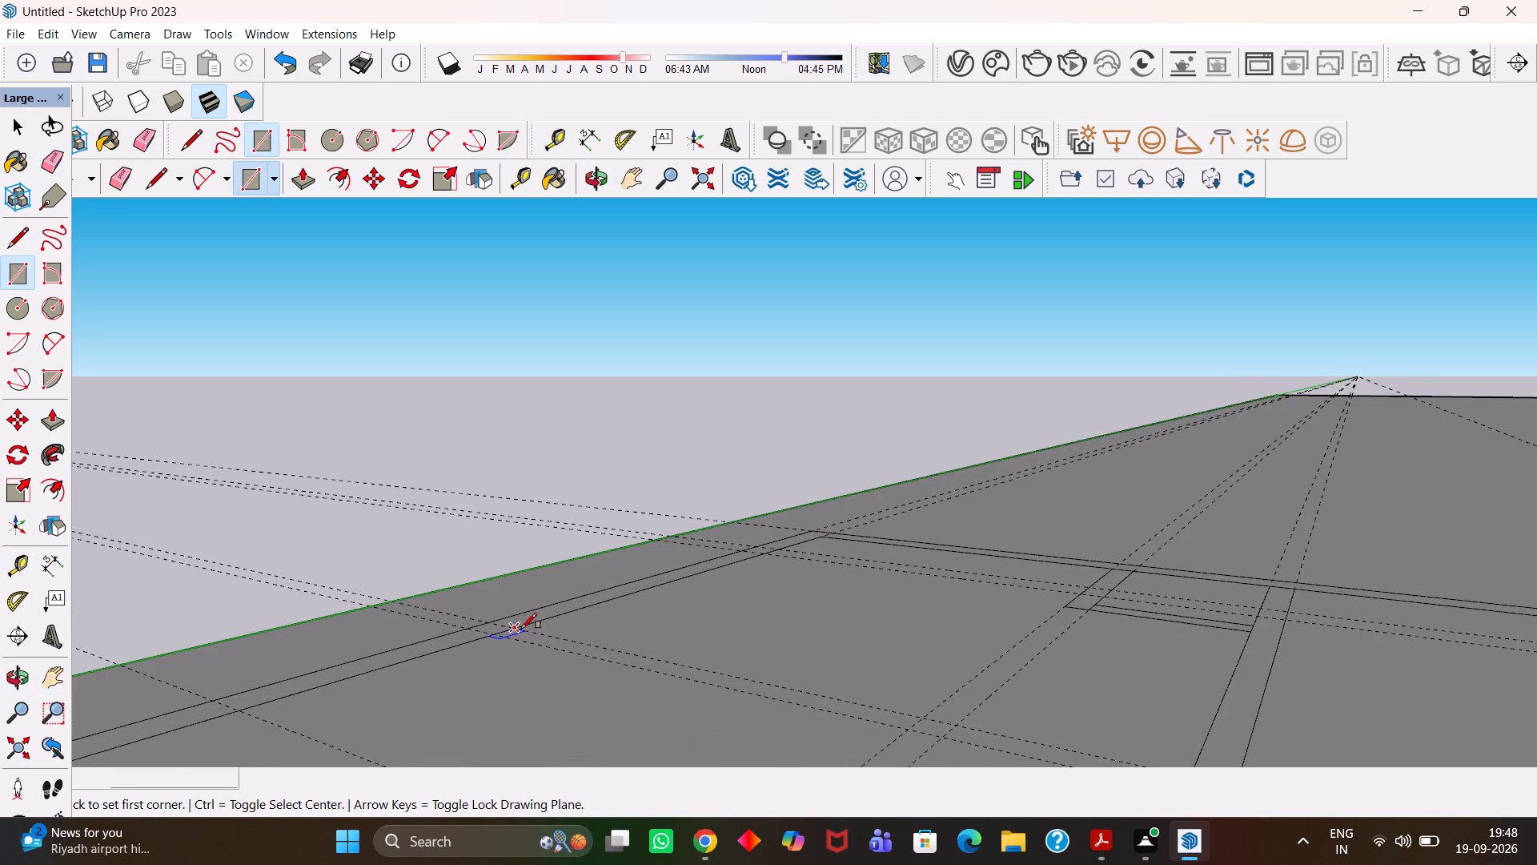
pyautogui.click(494, 635)
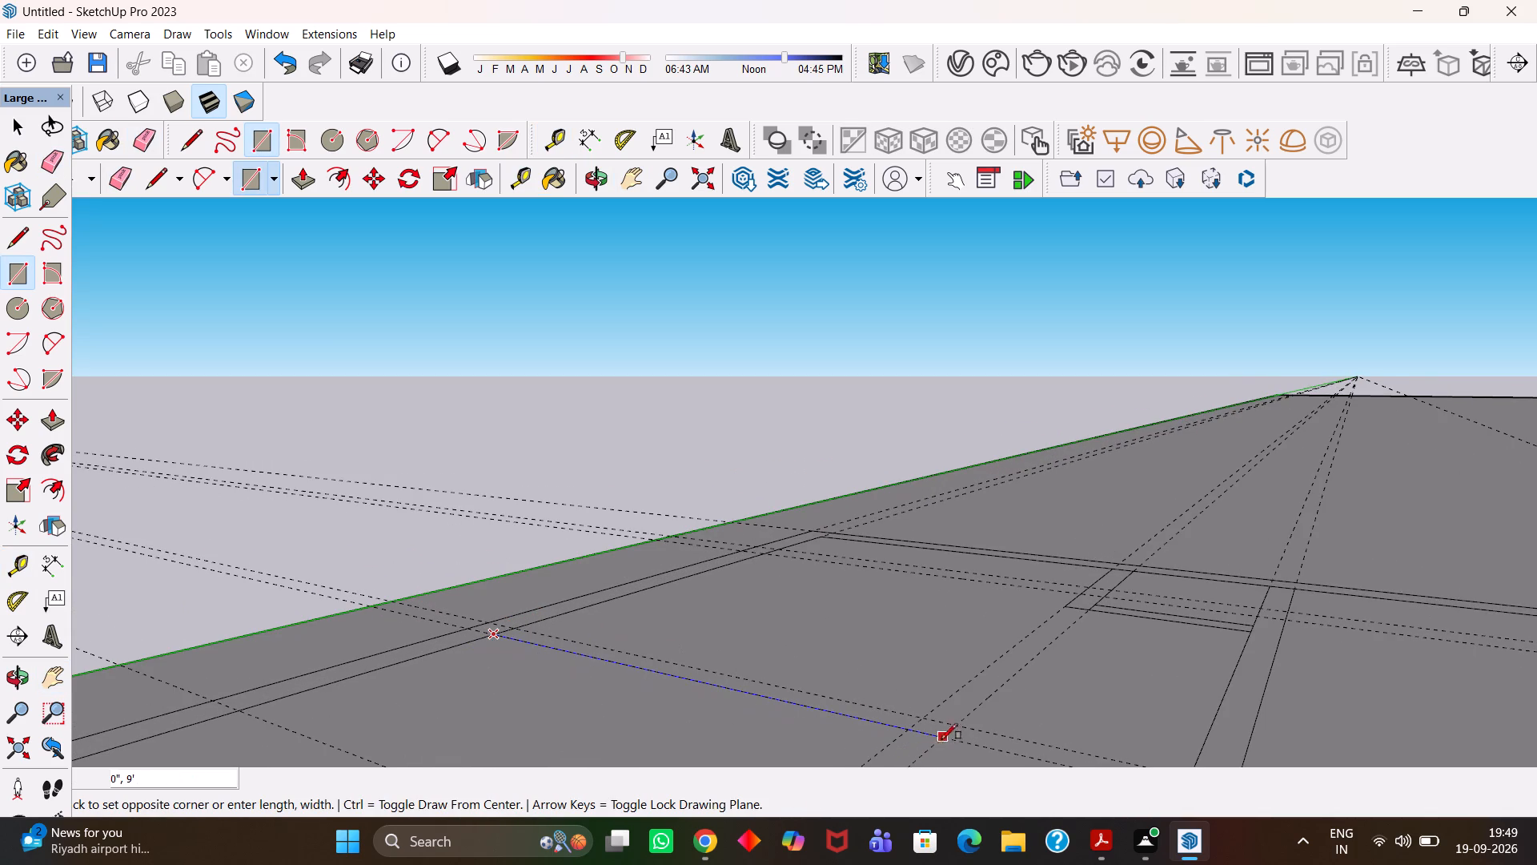
pyautogui.click(950, 728)
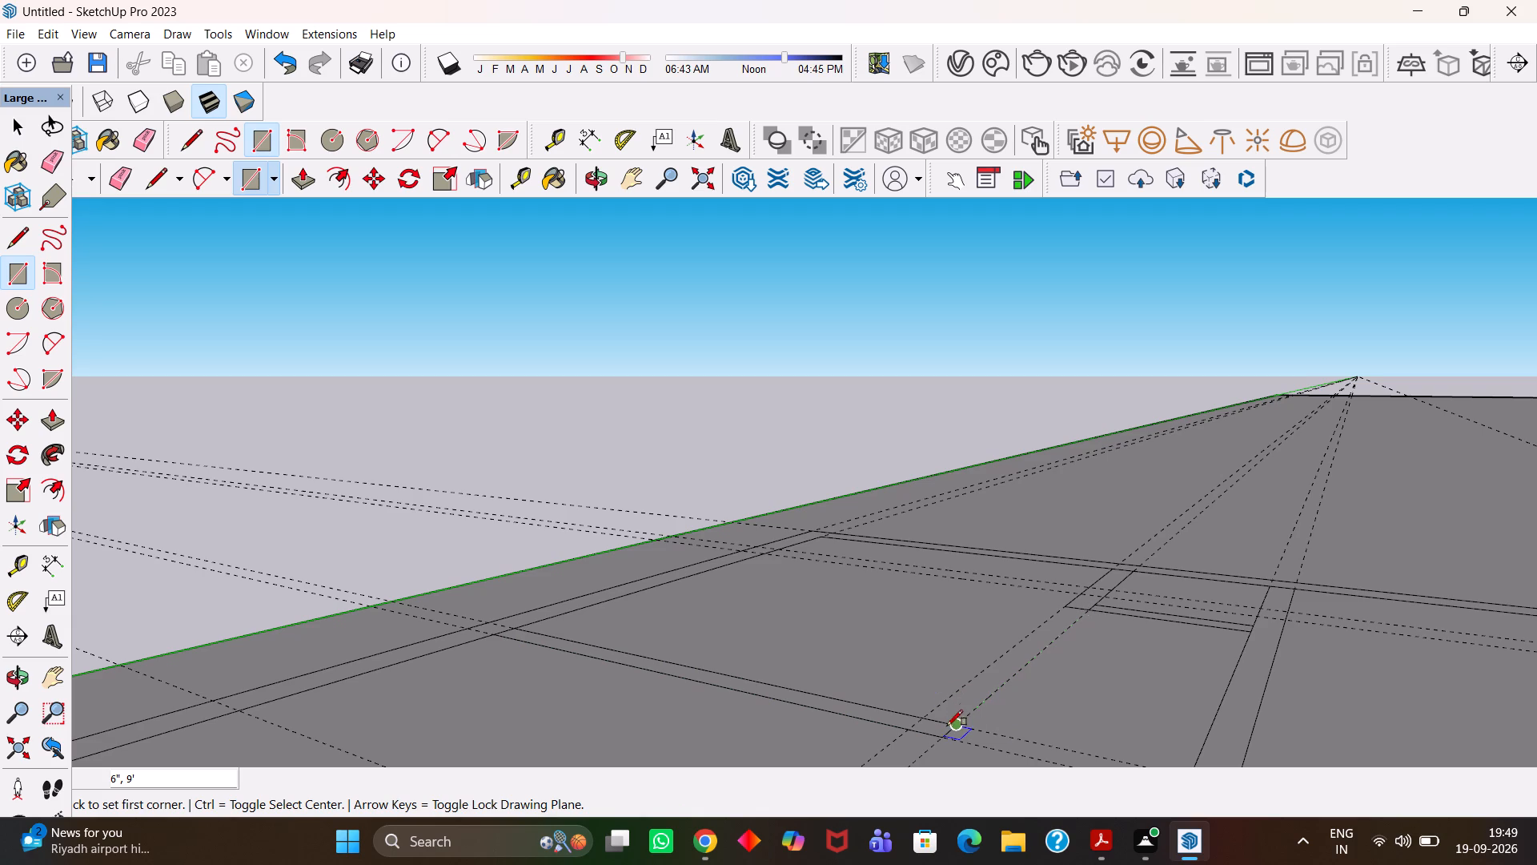
# Draw a 7'6" by 6" partition rectangle from the 9' partition's end to the corner of the short partition ahead.
pyautogui.click(955, 722)
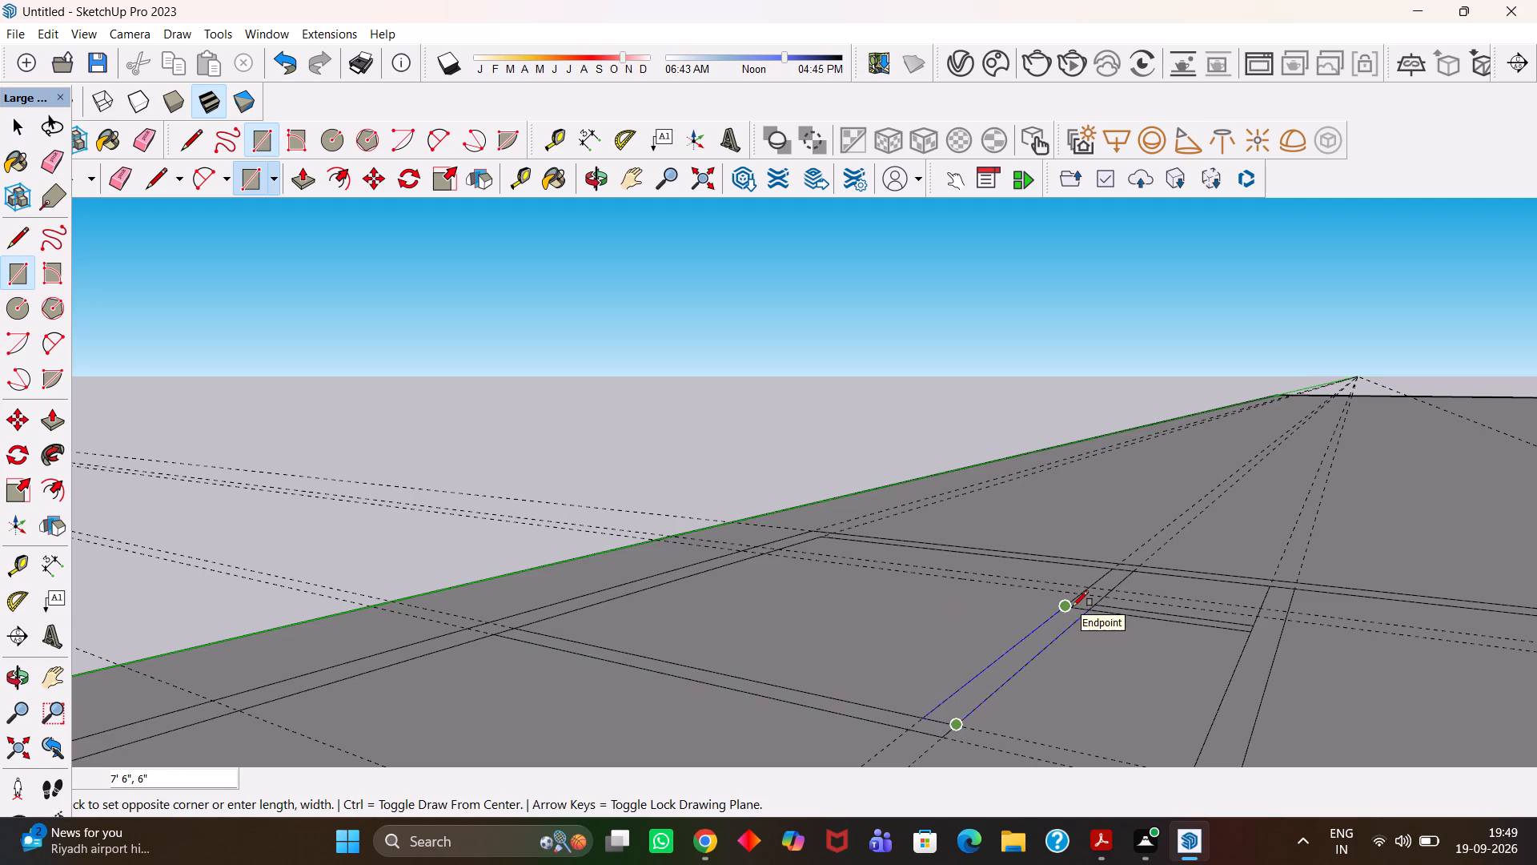
pyautogui.click(1073, 606)
# Place a parallel guide 4" from the 9' partition's edge, on the side facing the short partition.
pyautogui.press('t')
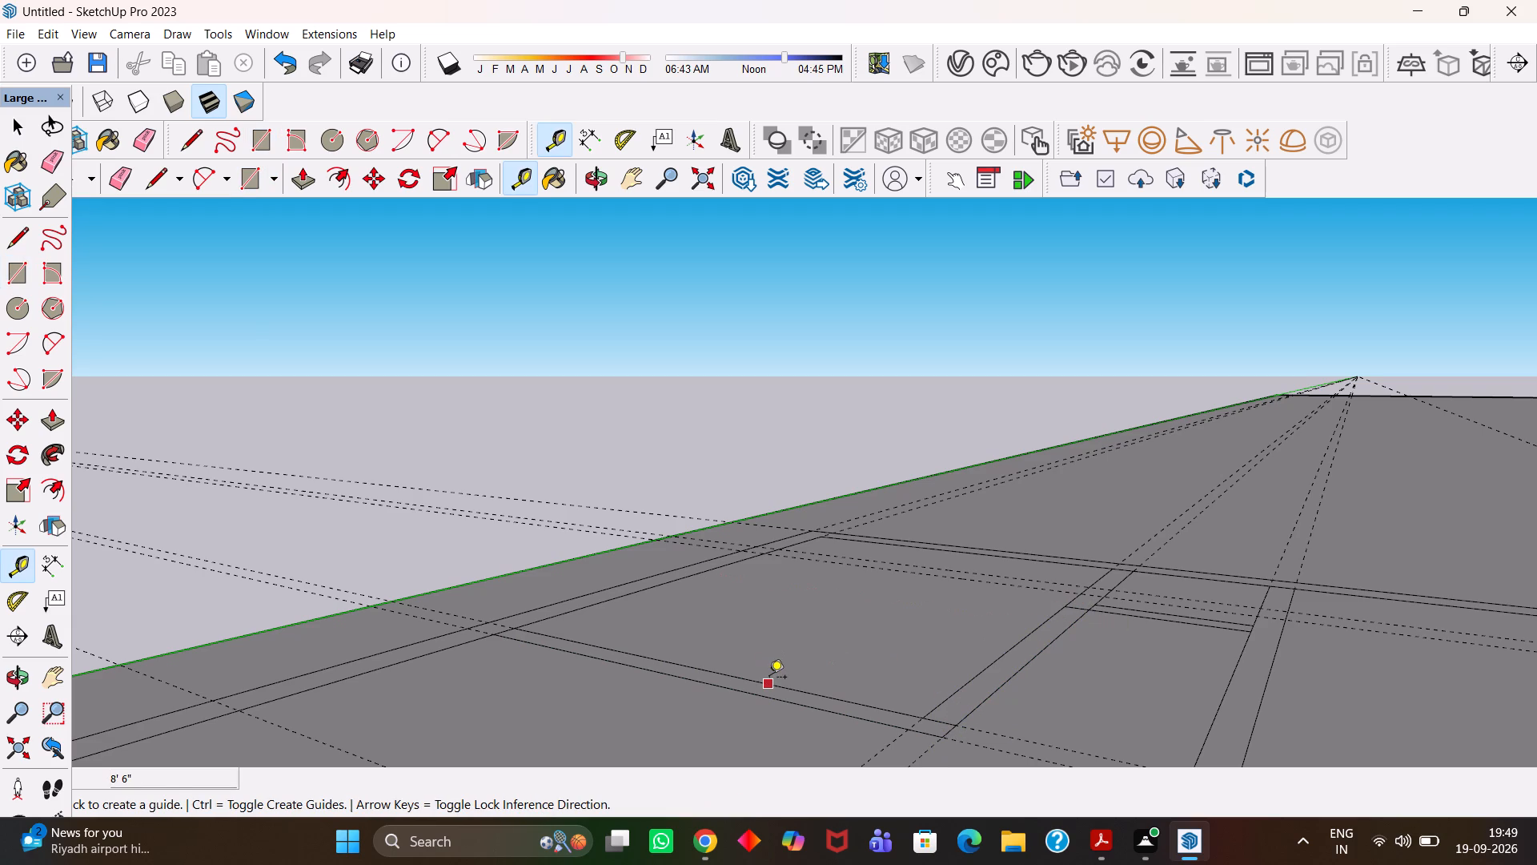
pyautogui.click(769, 678)
pyautogui.write('4"')
pyautogui.press('Return')
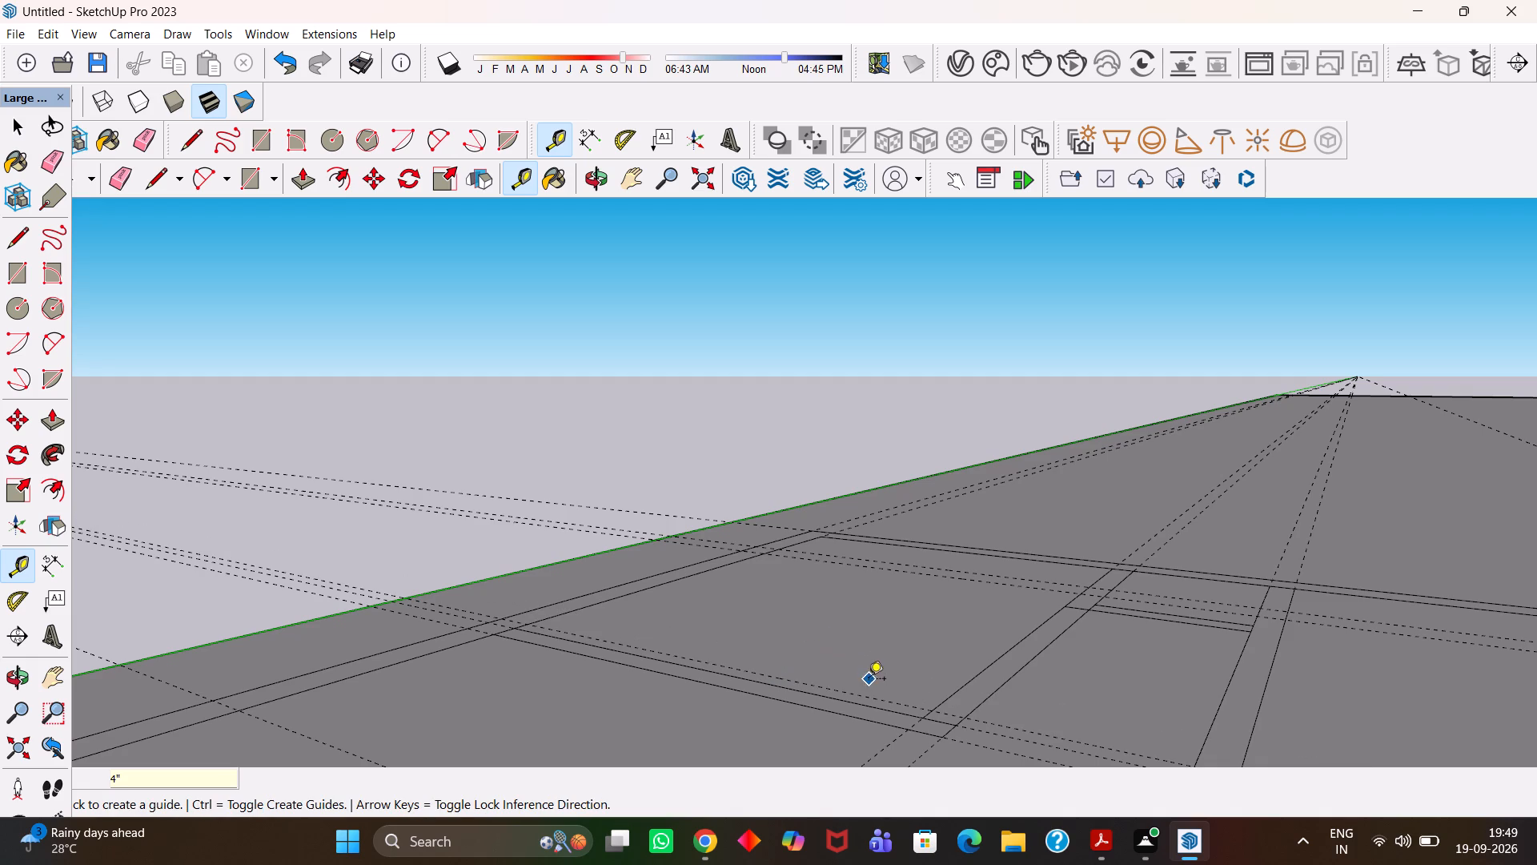
# Place a parallel guide 3' from the 4" guide, on the side away from the 9' partition.
pyautogui.click(869, 694)
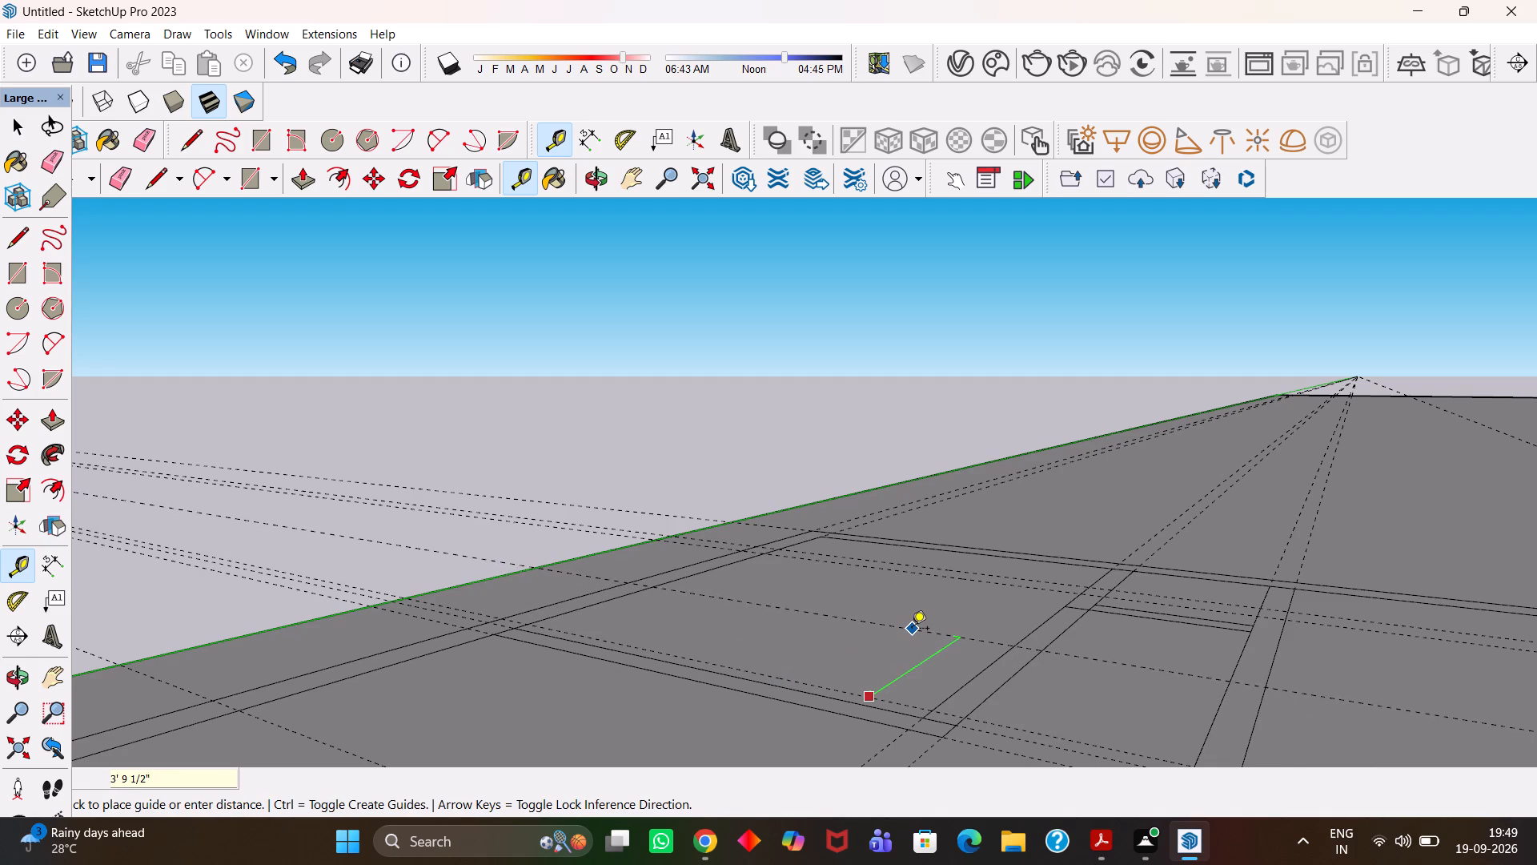
pyautogui.write("3'")
pyautogui.press('Return')
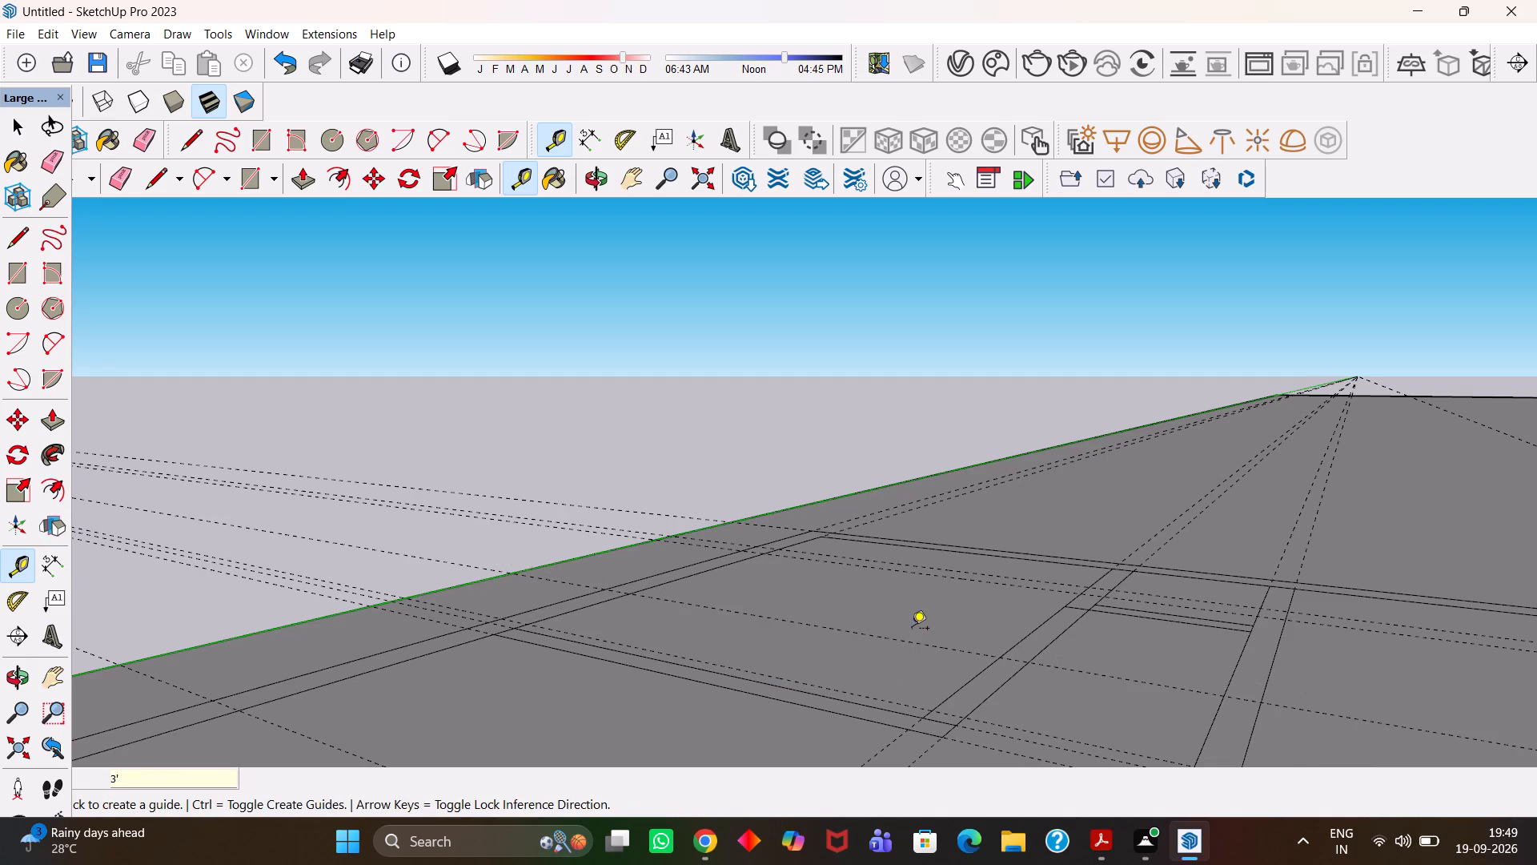
# Draw a 3' by 6" opening rectangle across the 7'6" partition between the 4" and 3' guides.
pyautogui.press('r')
pyautogui.scroll(2, 955, 699)
pyautogui.click(929, 710)
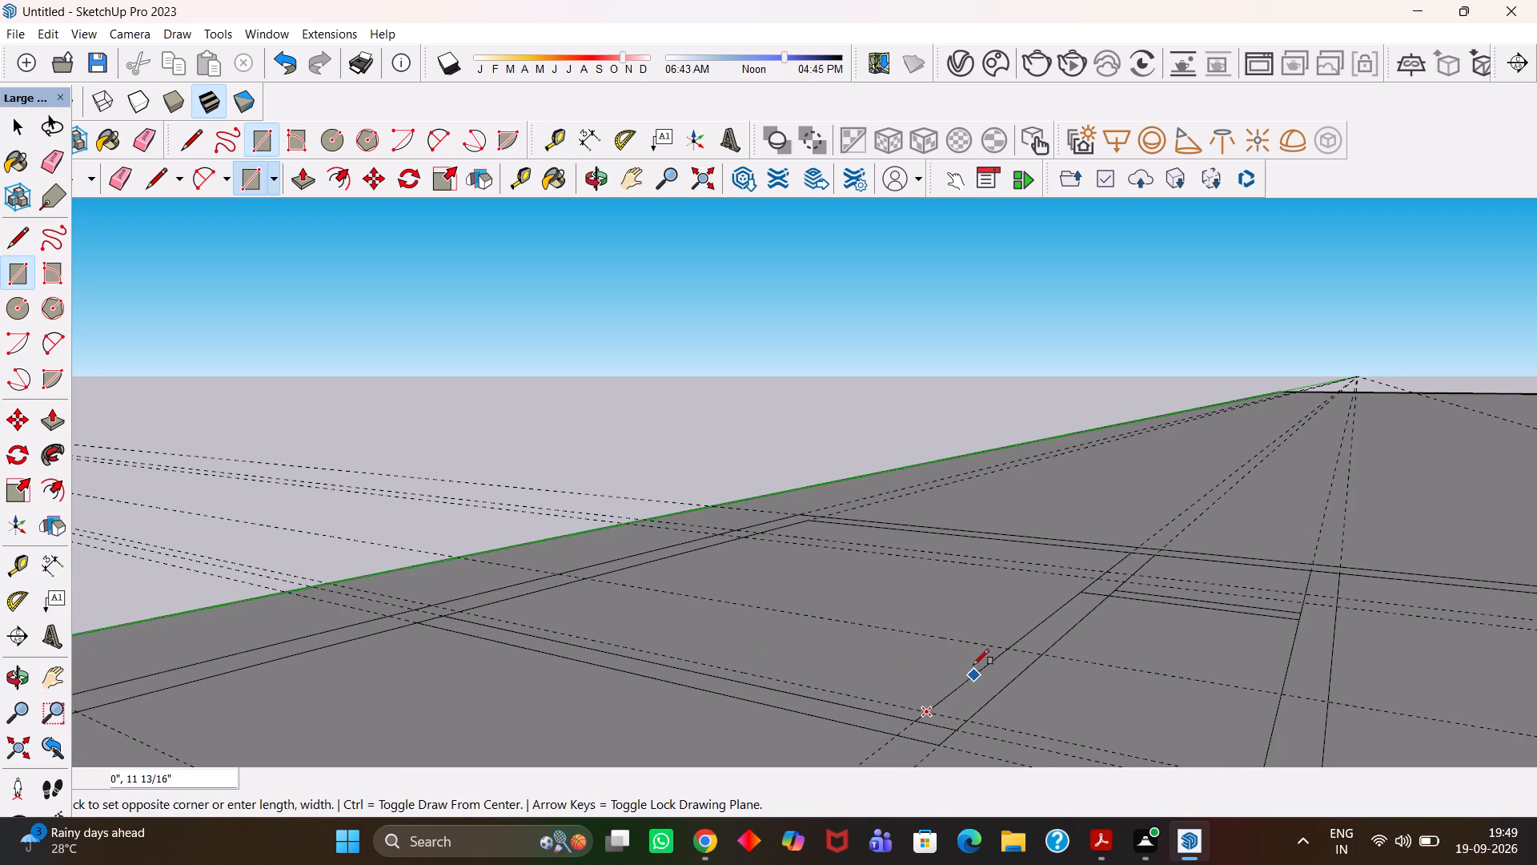
pyautogui.click(1036, 658)
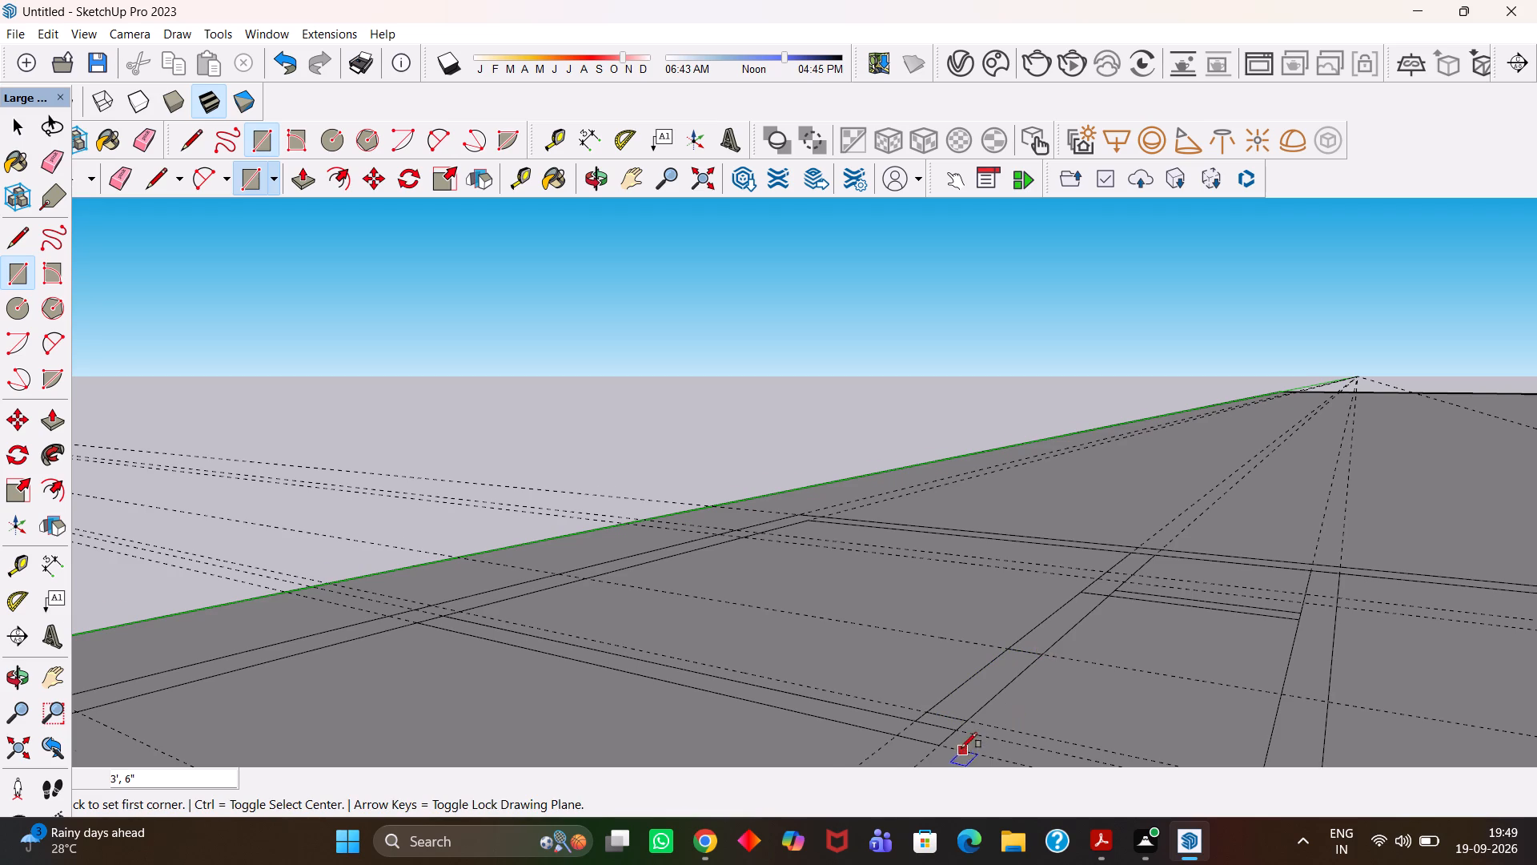
# Cut the 3' opening out of the 7'6" partition by erasing its long edges and the guides around it.
pyautogui.scroll(3, 960, 750)
pyautogui.press('e')
pyautogui.moveTo(940, 714); pyautogui.dragTo(924, 722)
pyautogui.moveTo(953, 660); pyautogui.dragTo(969, 669)
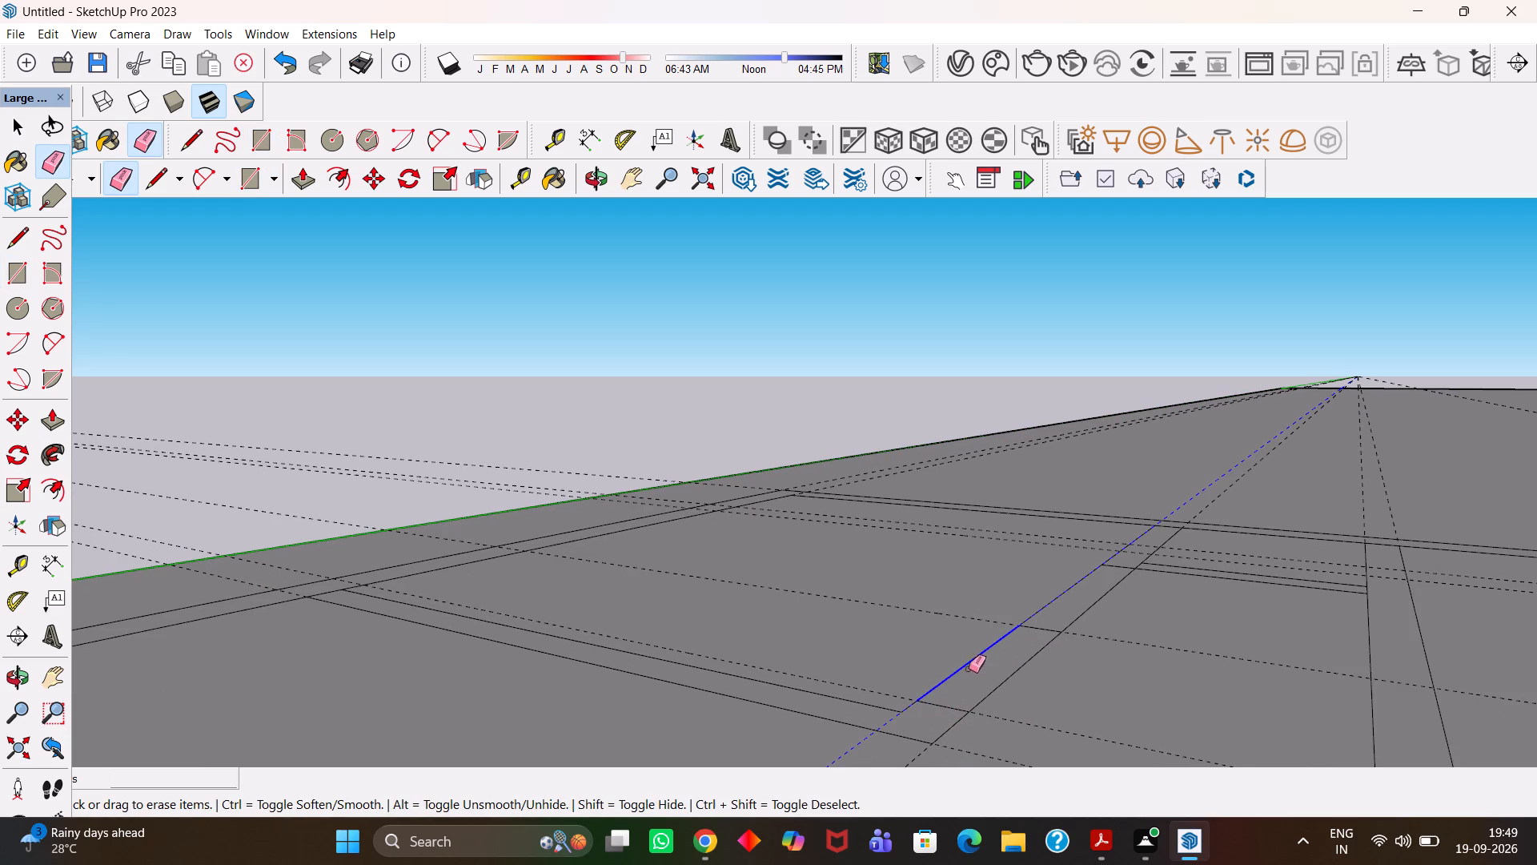
pyautogui.moveTo(969, 669); pyautogui.dragTo(1052, 696)
pyautogui.moveTo(1133, 622); pyautogui.dragTo(1126, 682)
pyautogui.moveTo(1098, 715); pyautogui.dragTo(1061, 747)
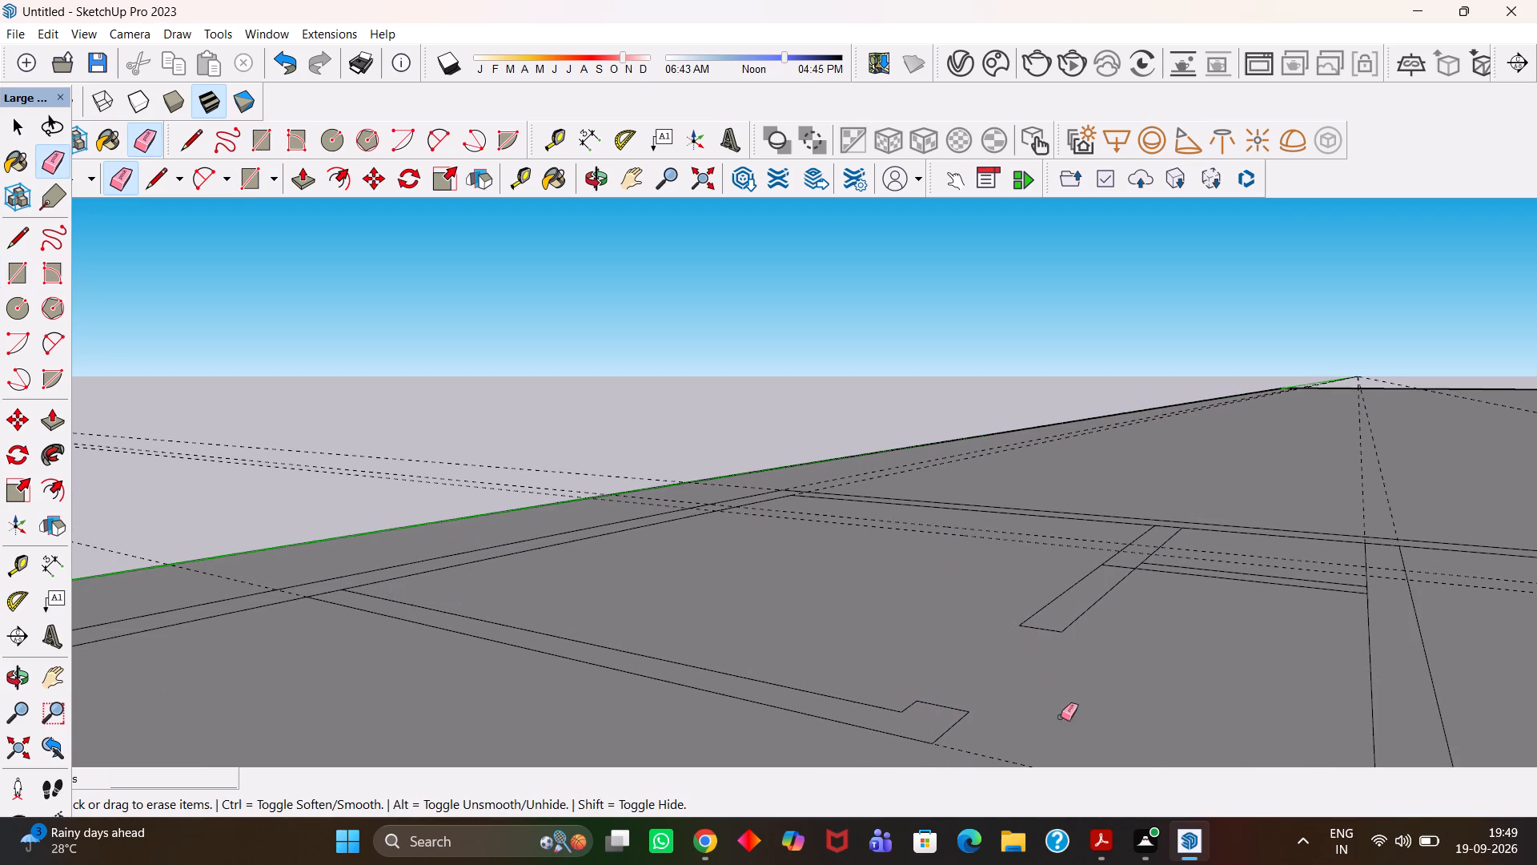
pyautogui.click(889, 546)
# Draw a 9" by 8'6" rectangle between the guide pair, from the side wall's inner face to the crossing partition.
pyautogui.scroll(3, 818, 572)
pyautogui.scroll(3, 708, 530)
pyautogui.press('h')
pyautogui.moveTo(712, 536); pyautogui.dragTo(712, 682)
pyautogui.press('r')
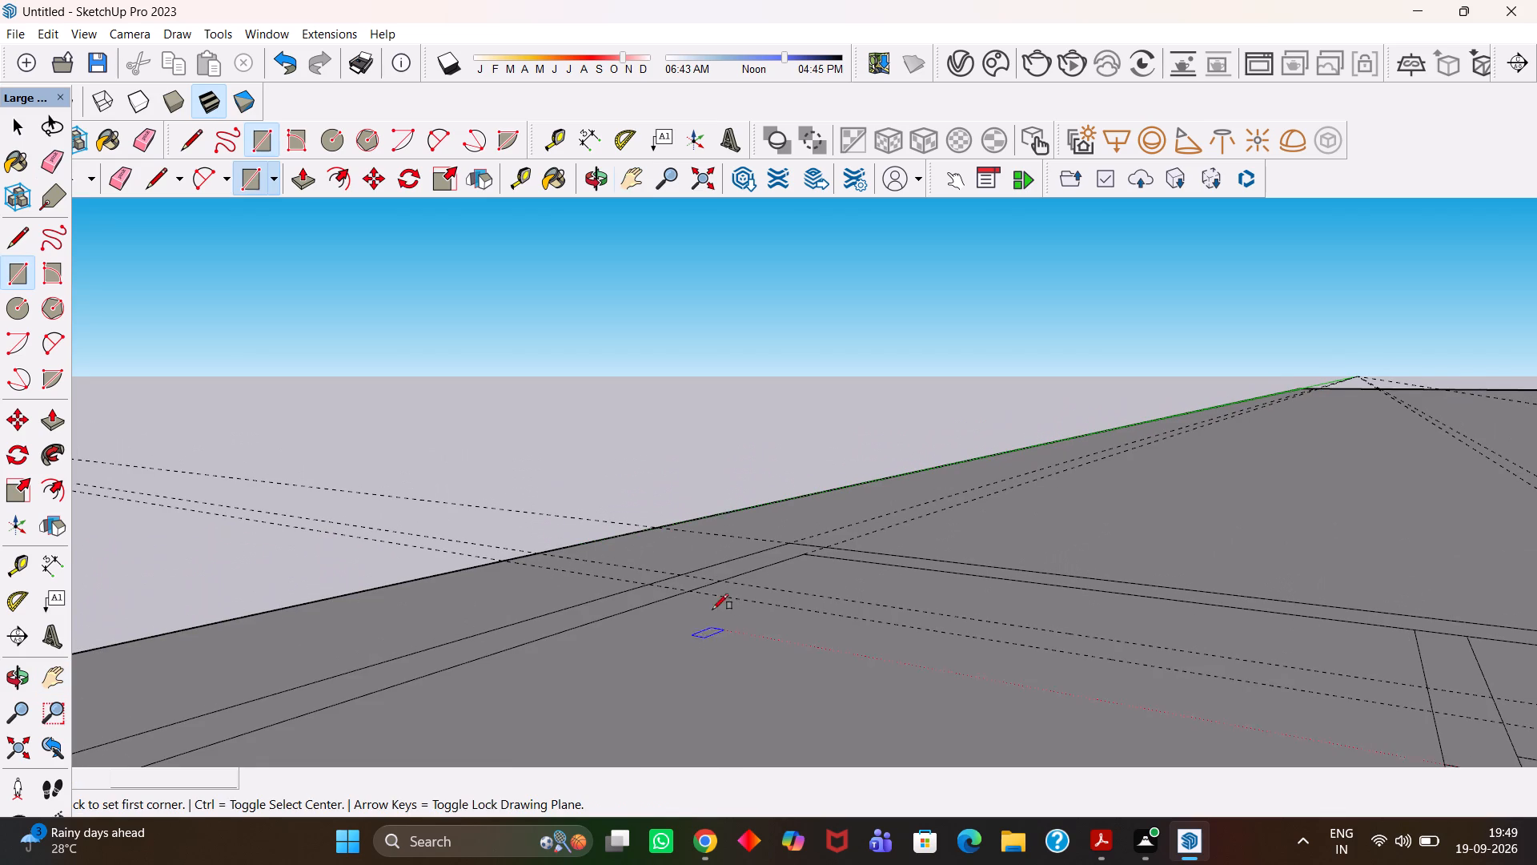
pyautogui.click(690, 589)
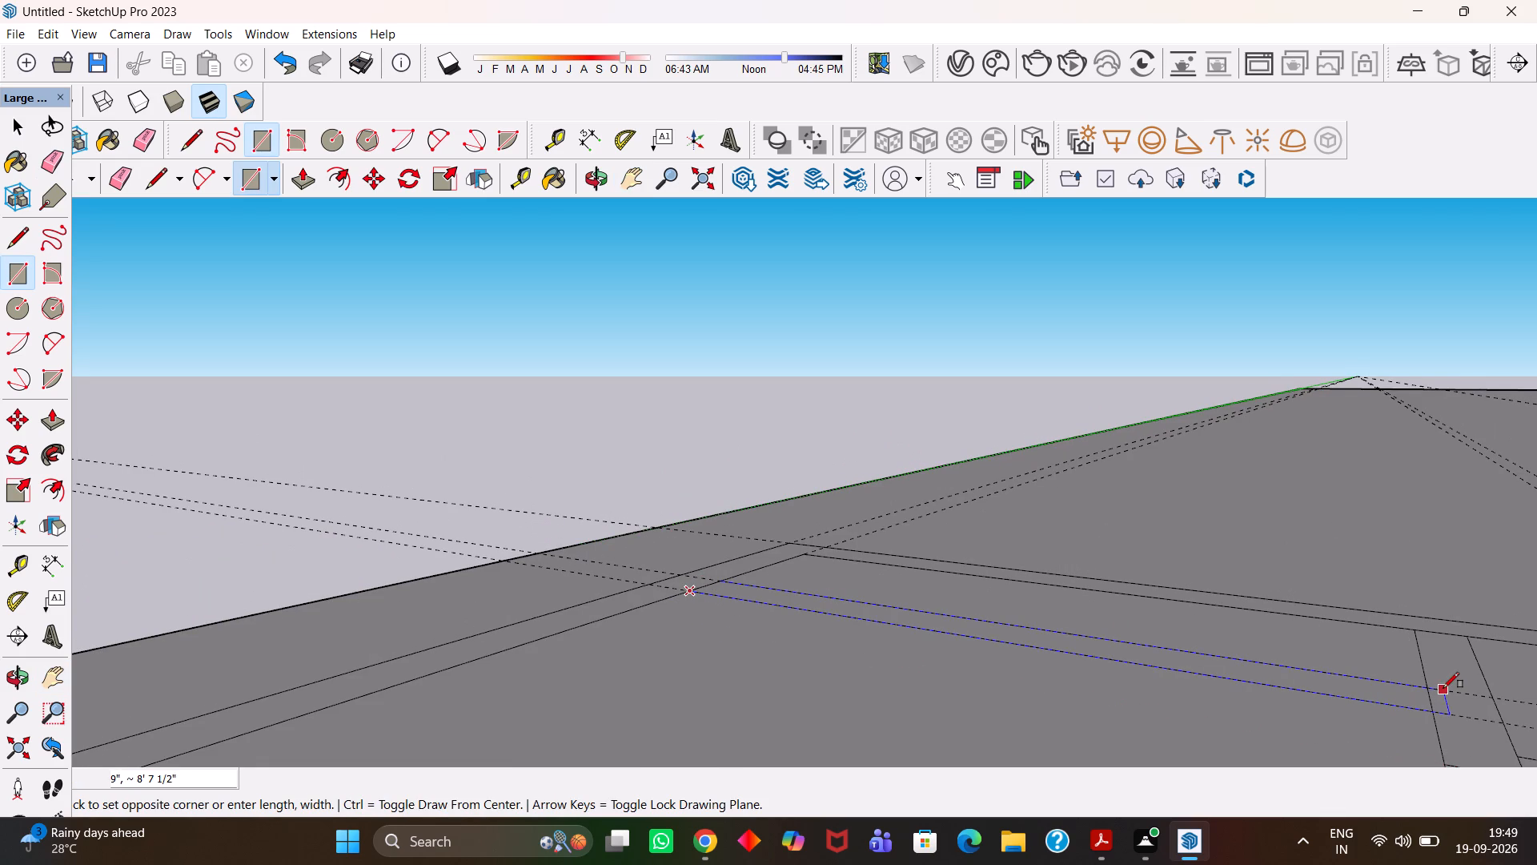
pyautogui.click(1425, 683)
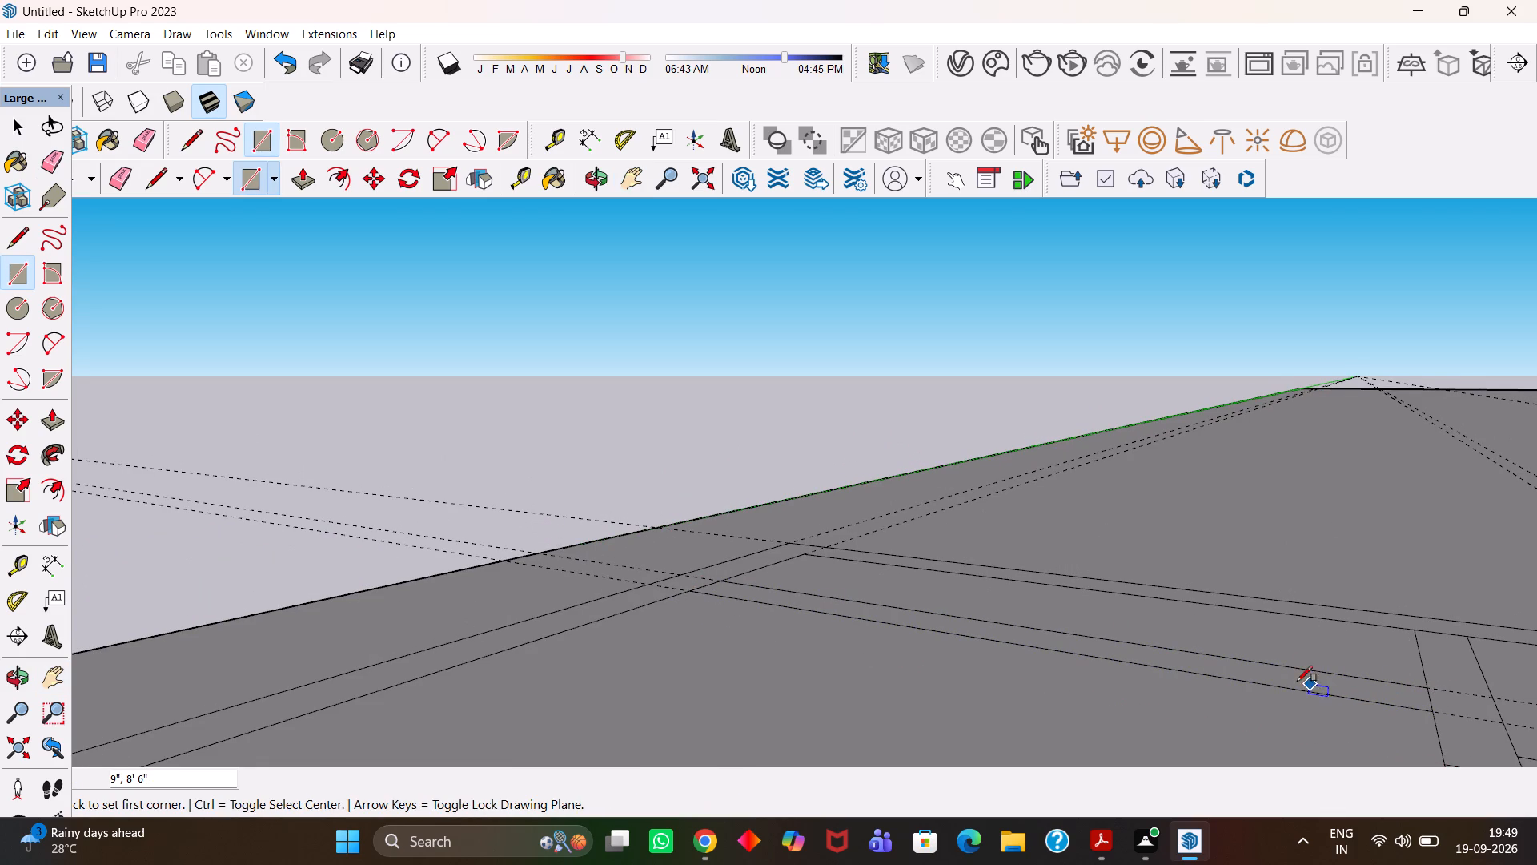
# Place a parallel guide 6" from the far edge of the 9" cross wall, within the wall's thickness.
pyautogui.scroll(-3, 1272, 680)
pyautogui.press('h')
pyautogui.moveTo(1282, 657); pyautogui.dragTo(883, 681)
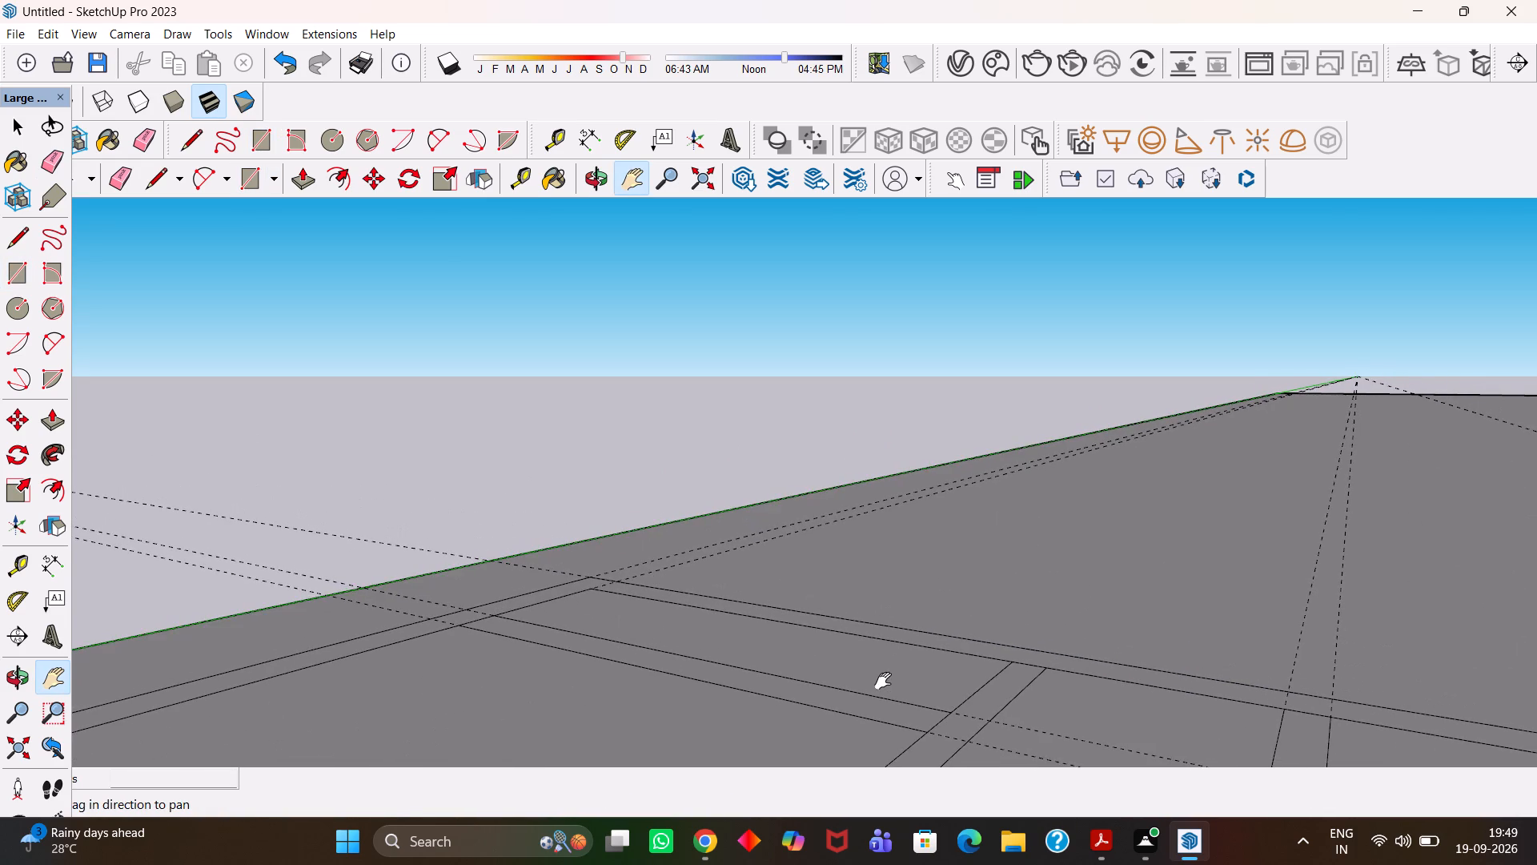
pyautogui.press('t')
pyautogui.scroll(2, 892, 668)
pyautogui.scroll(2, 962, 632)
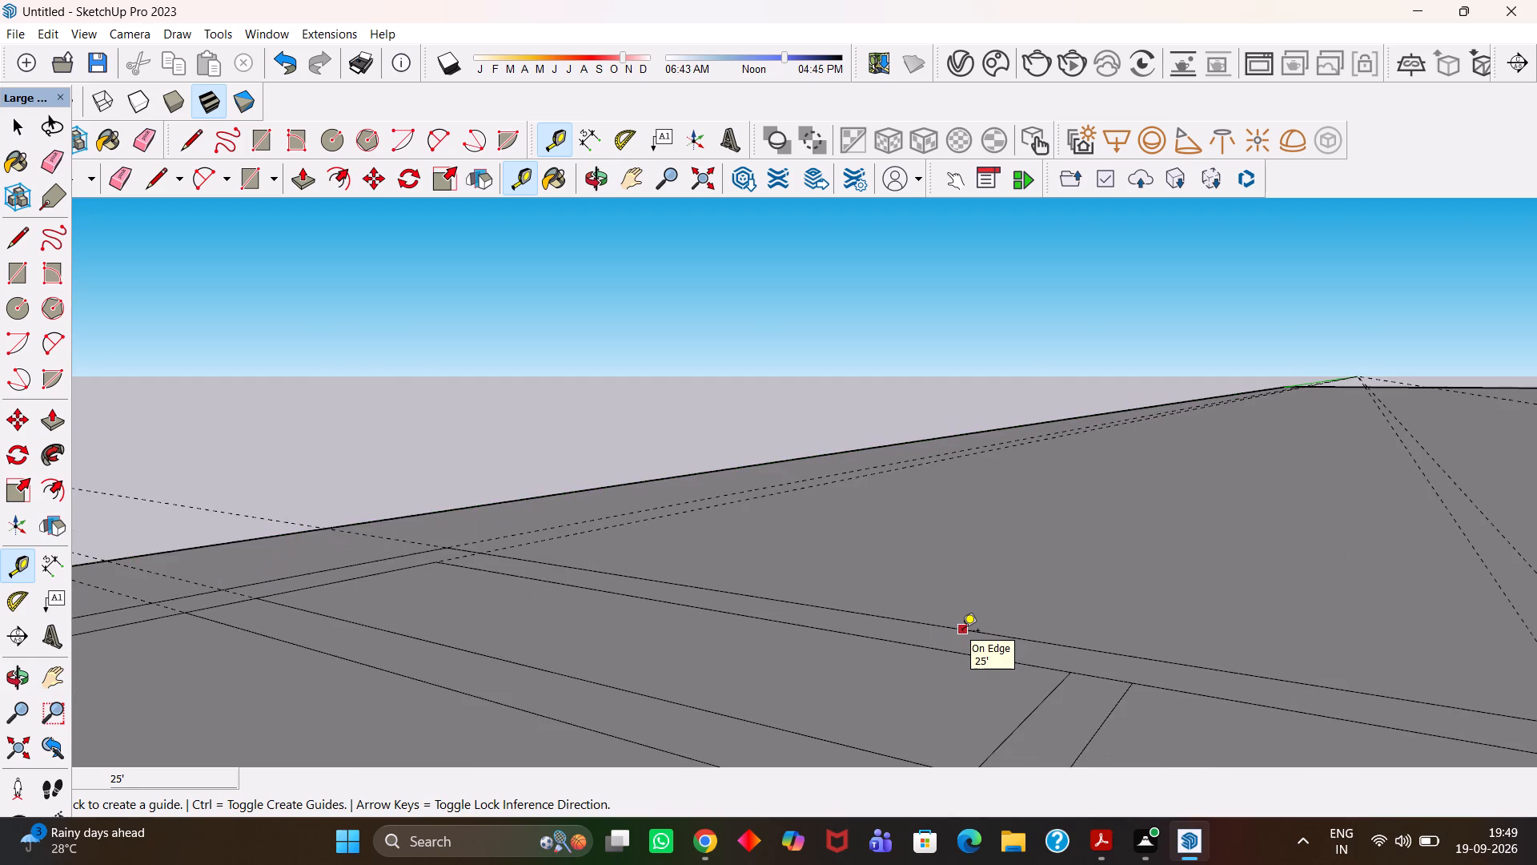
pyautogui.scroll(3, 962, 632)
pyautogui.click(969, 628)
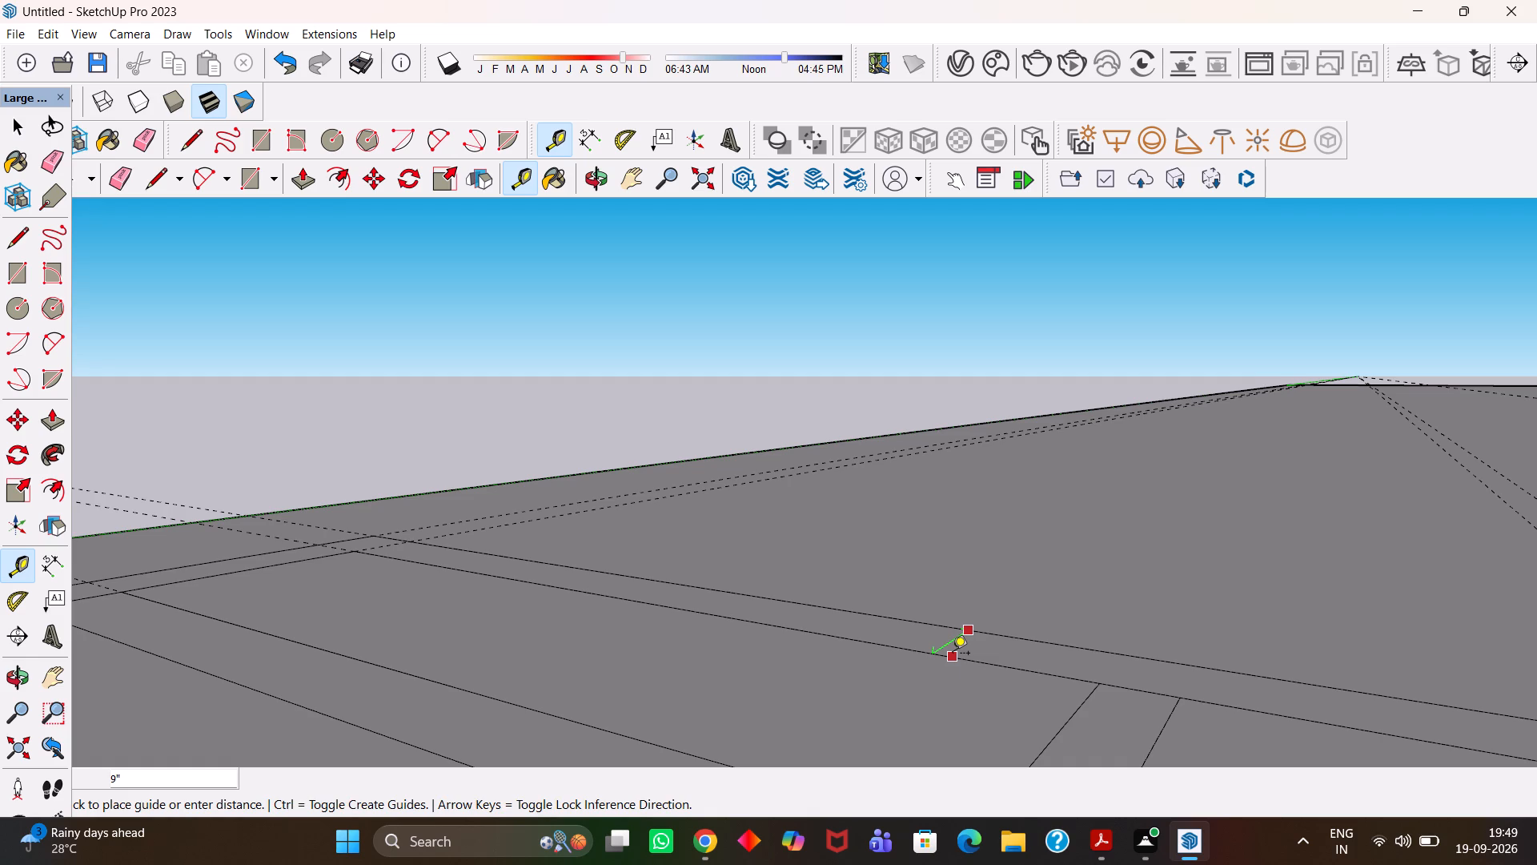
pyautogui.write('6"')
pyautogui.press('Return')
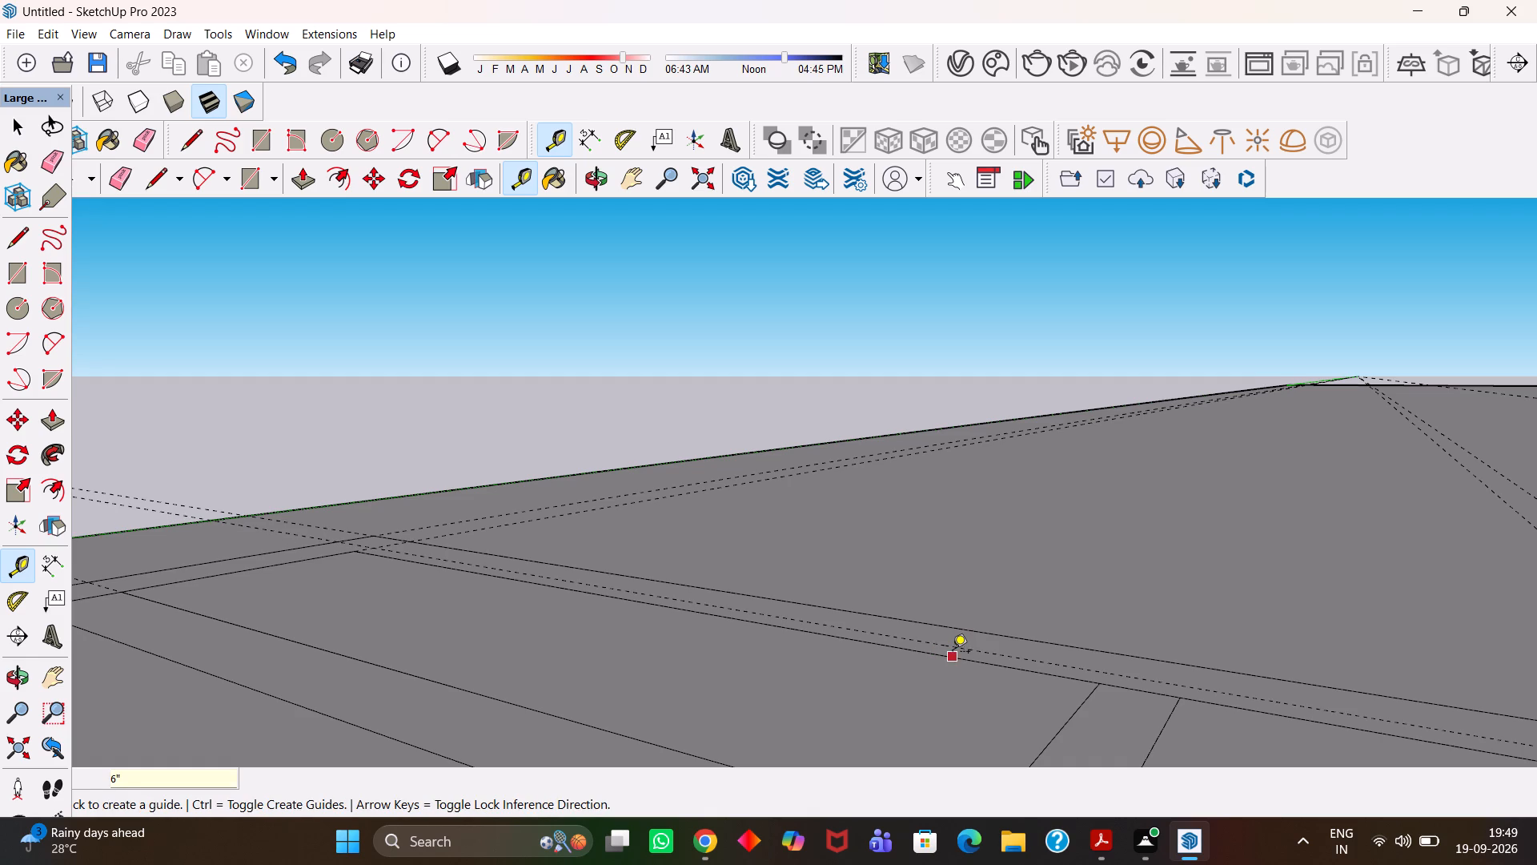
# Examine the overall plan from the origin corner to the drawn partitions and openings.
pyautogui.press('h')
pyautogui.scroll(-3, 945, 585)
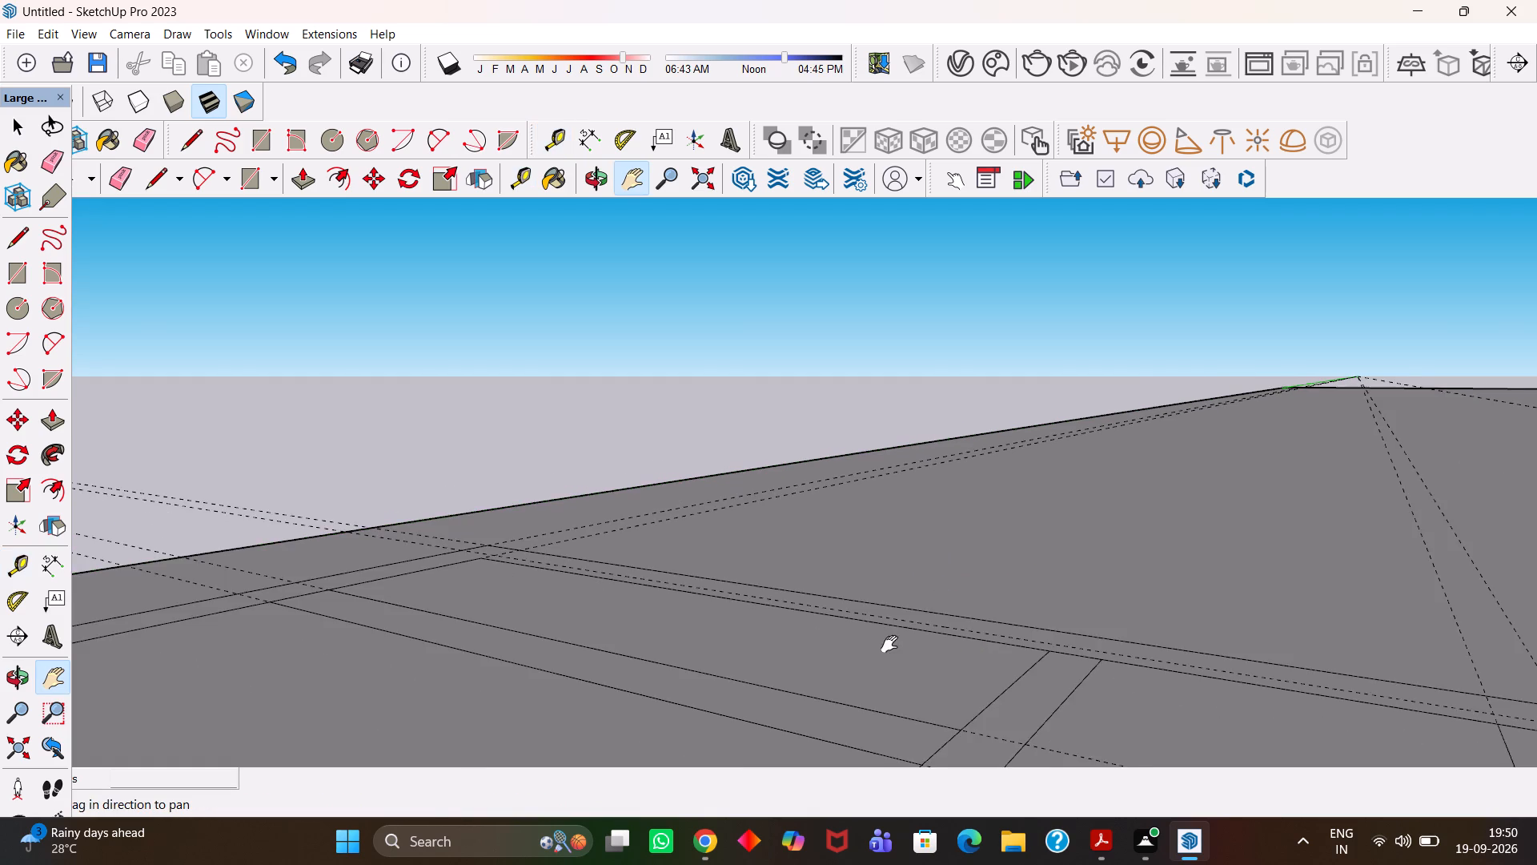
pyautogui.moveTo(889, 649); pyautogui.dragTo(1054, 642)
pyautogui.scroll(-14, 997, 521)
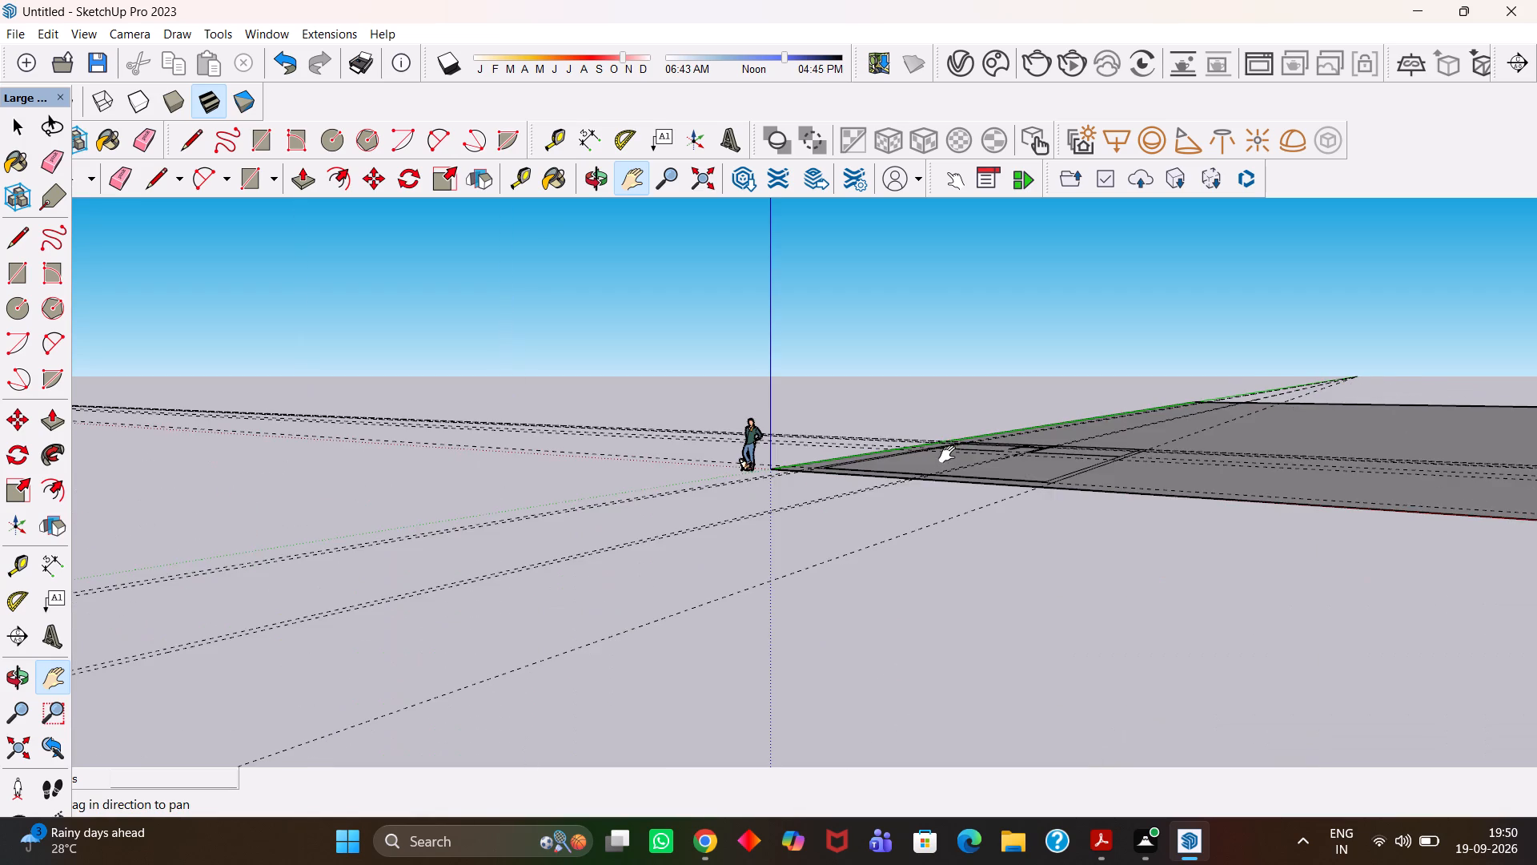
pyautogui.keyDown('alt'); pyautogui.scroll(9, 944, 465); pyautogui.keyUp('alt')
pyautogui.scroll(11, 965, 477)
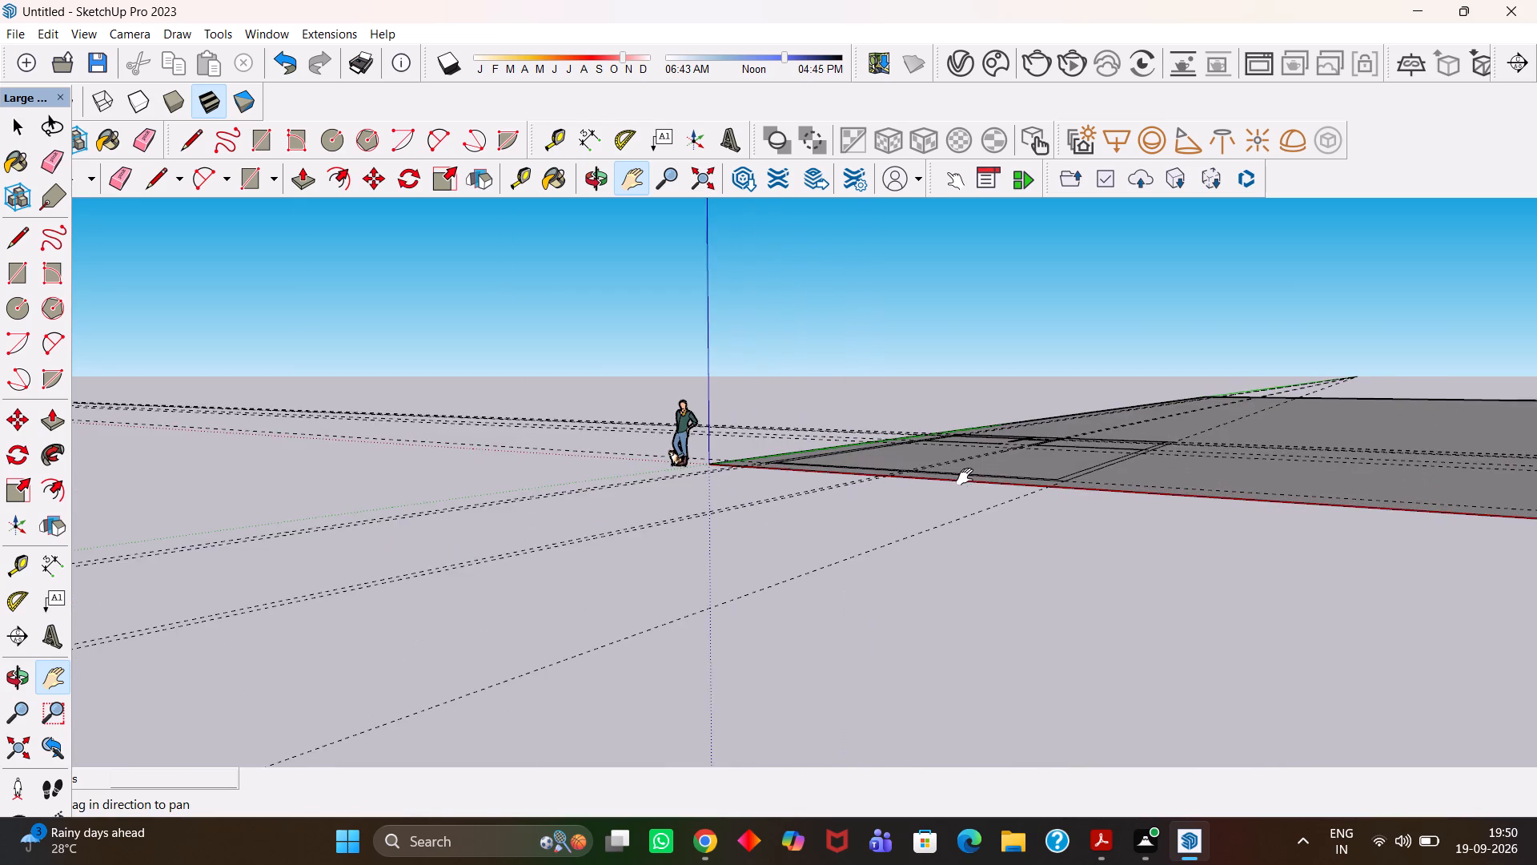
pyautogui.keyDown('alt'); pyautogui.scroll(10, 837, 464); pyautogui.keyUp('alt')
pyautogui.scroll(2, 837, 464)
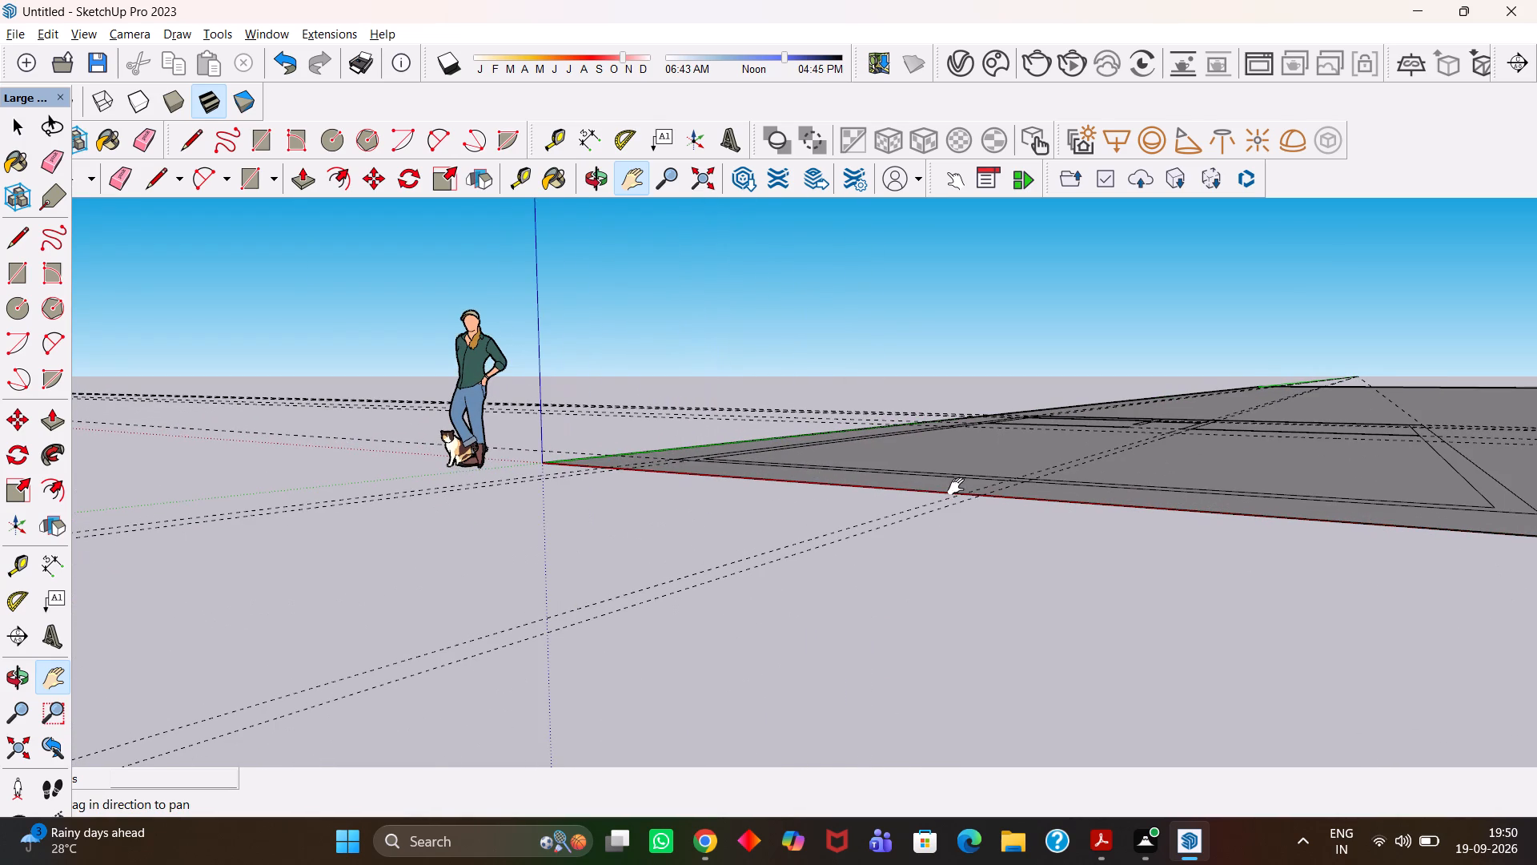
pyautogui.scroll(-4, 1106, 496)
pyautogui.scroll(1, 937, 529)
pyautogui.keyDown('alt'); pyautogui.scroll(1, 1122, 533); pyautogui.keyUp('alt')
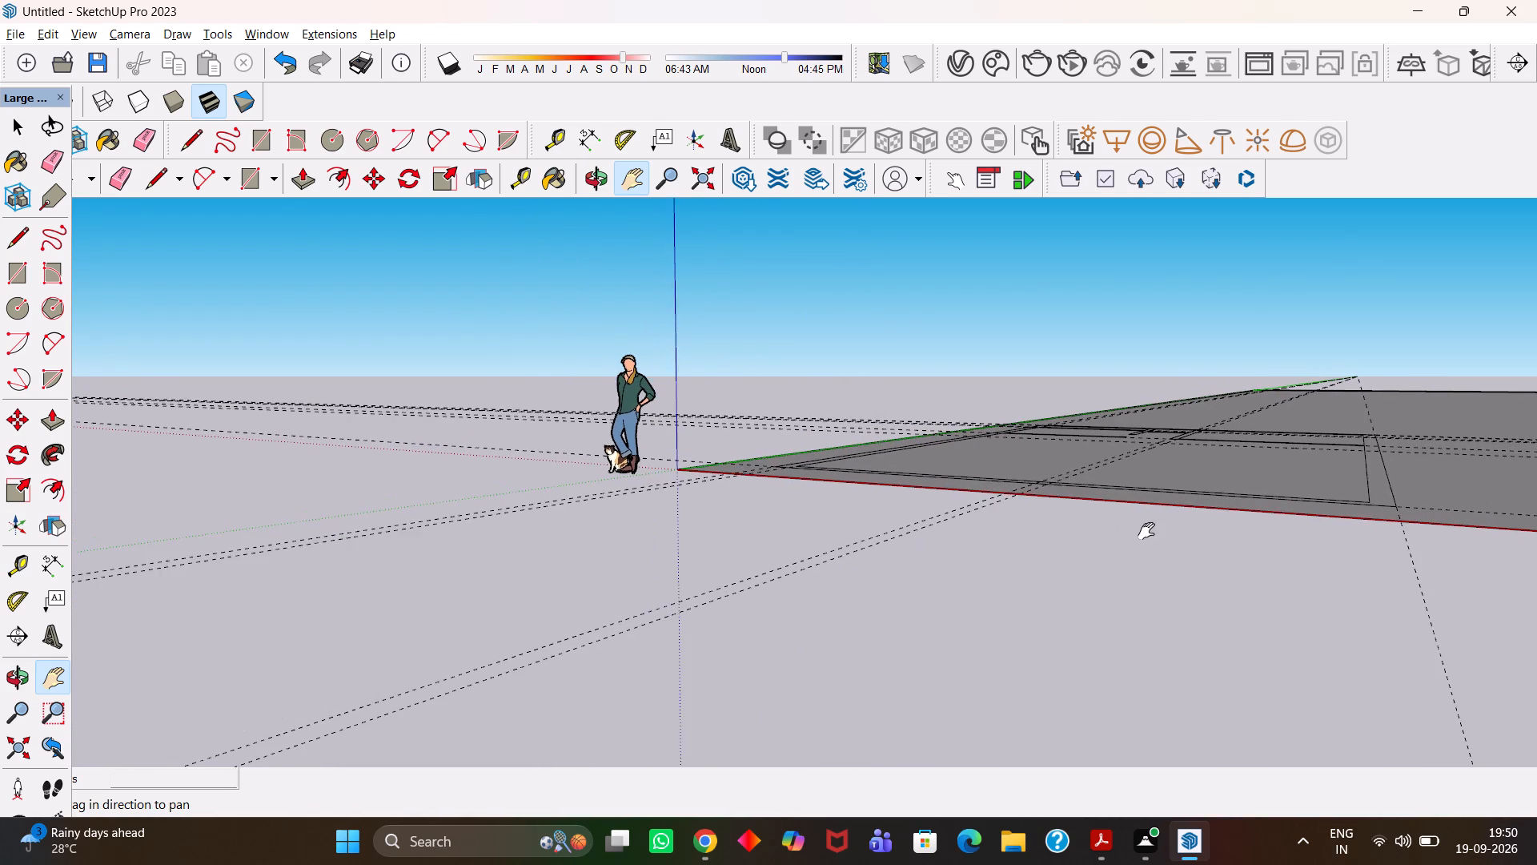
pyautogui.scroll(-1, 1147, 531)
pyautogui.keyDown('alt'); pyautogui.moveTo(715, 508); pyautogui.dragTo(1049, 709); pyautogui.keyUp('alt')
pyautogui.keyDown('alt'); pyautogui.moveTo(913, 654); pyautogui.dragTo(1042, 738); pyautogui.keyUp('alt')
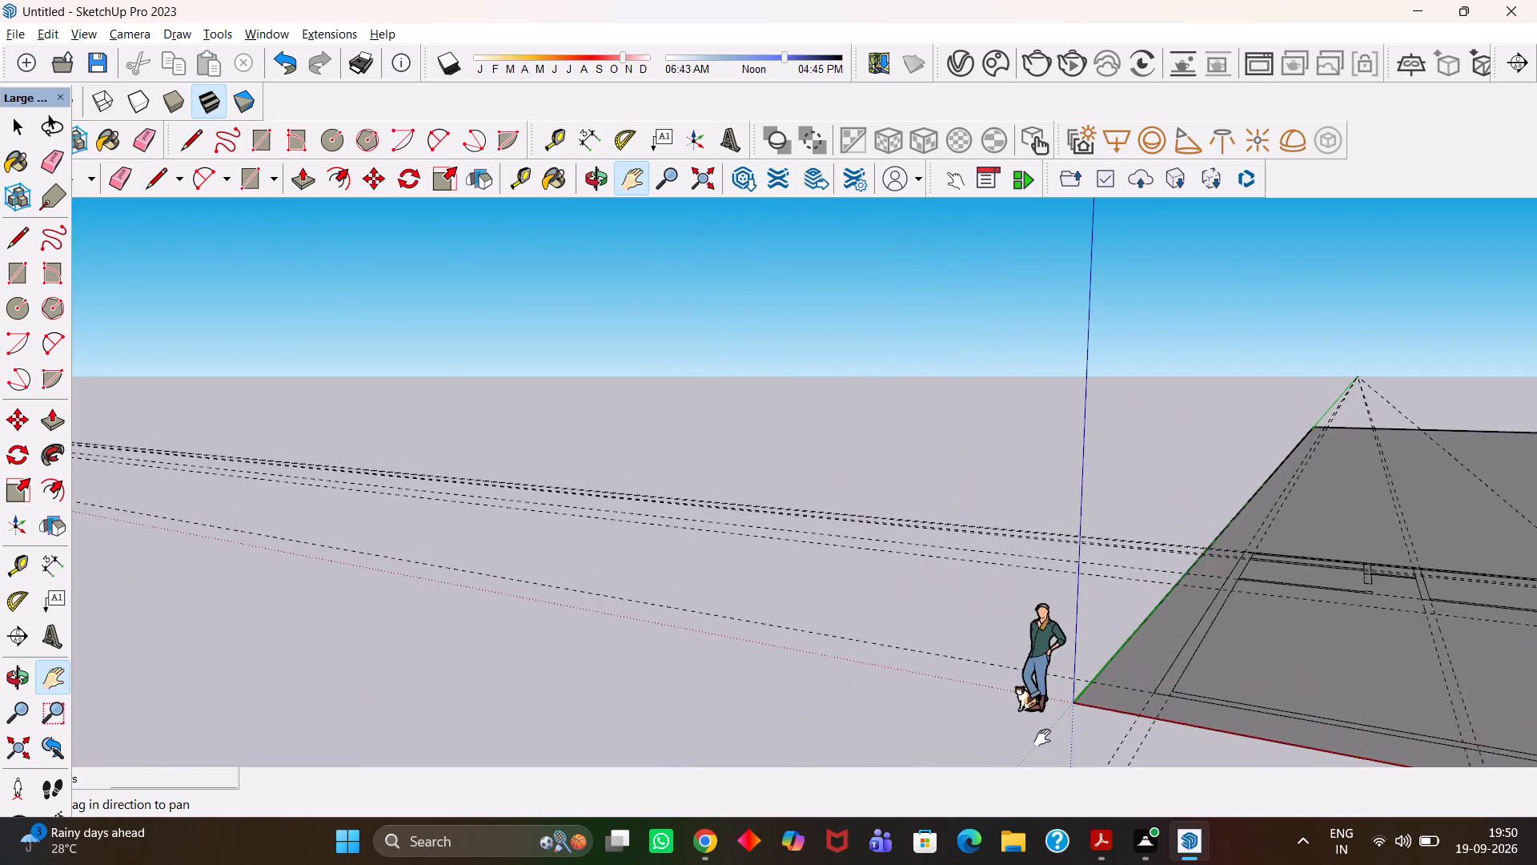
pyautogui.keyDown('alt'); pyautogui.moveTo(1042, 738); pyautogui.dragTo(1102, 701); pyautogui.keyUp('alt')
pyautogui.keyDown('alt'); pyautogui.moveTo(1381, 437); pyautogui.dragTo(1049, 386); pyautogui.keyUp('alt')
pyautogui.moveTo(1000, 425); pyautogui.dragTo(1279, 465)
pyautogui.scroll(-11, 1276, 470)
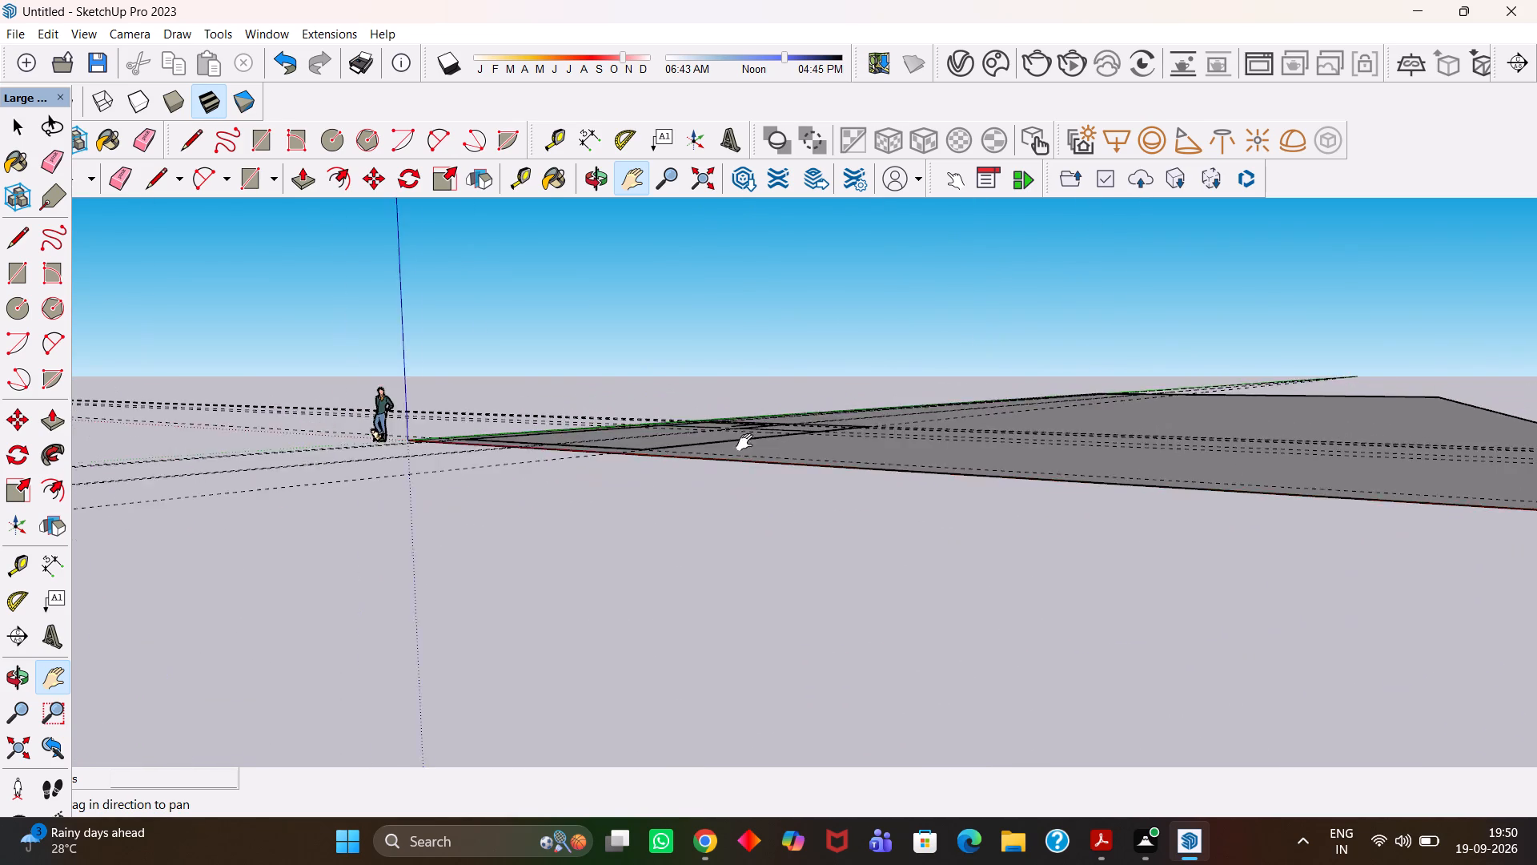
pyautogui.moveTo(738, 441); pyautogui.dragTo(1146, 596)
pyautogui.moveTo(797, 587); pyautogui.dragTo(864, 614)
pyautogui.keyDown('alt'); pyautogui.scroll(1, 854, 625); pyautogui.keyUp('alt')
pyautogui.keyDown('alt'); pyautogui.scroll(3, 1083, 630); pyautogui.keyUp('alt')
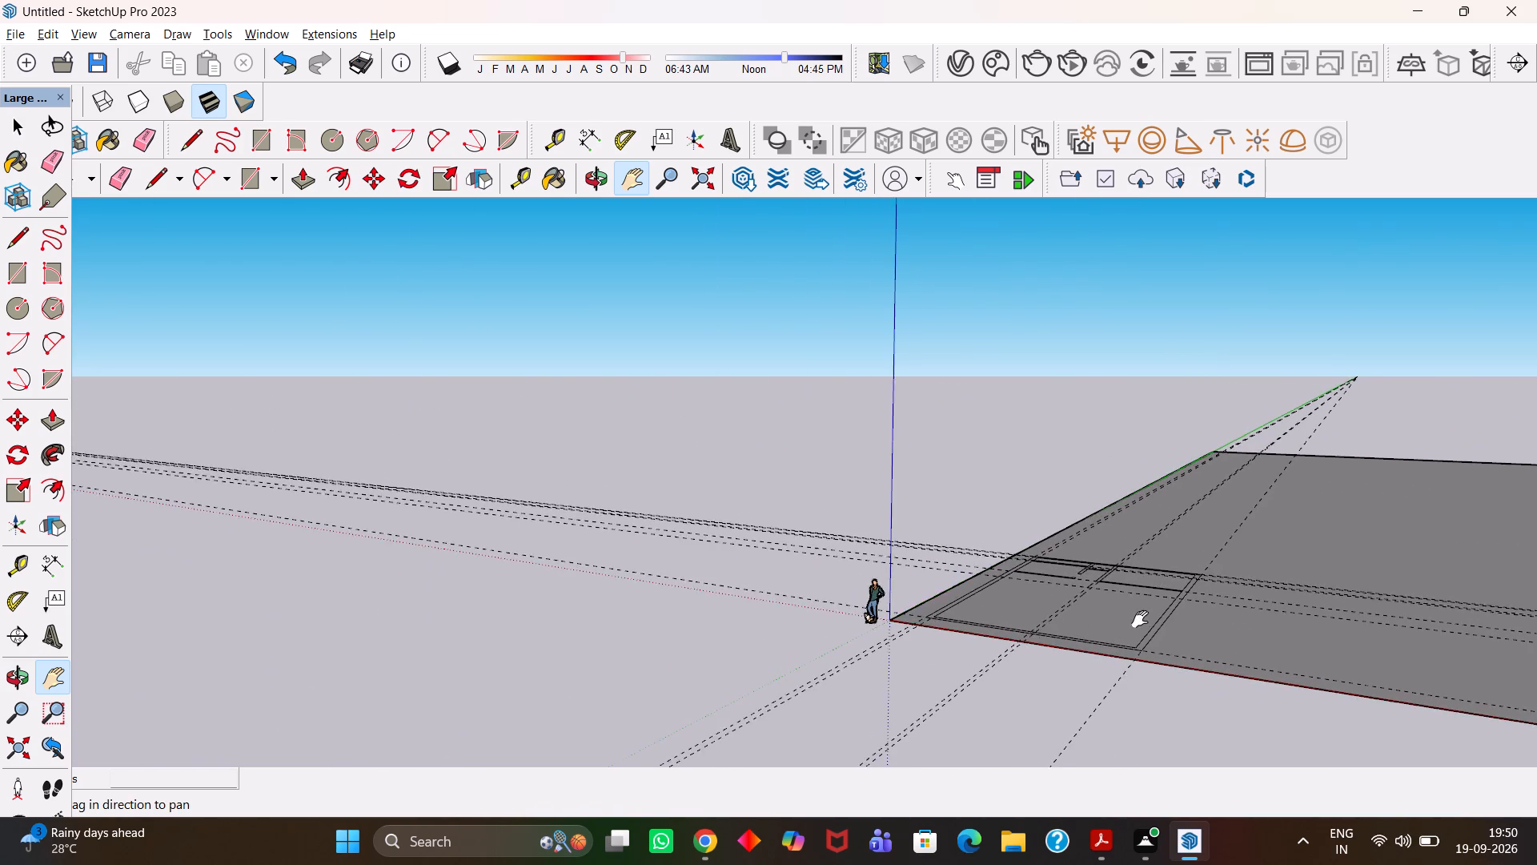
pyautogui.keyDown('alt'); pyautogui.scroll(13, 1140, 619); pyautogui.keyUp('alt')
pyautogui.scroll(4, 1073, 661)
pyautogui.scroll(4, 1110, 519)
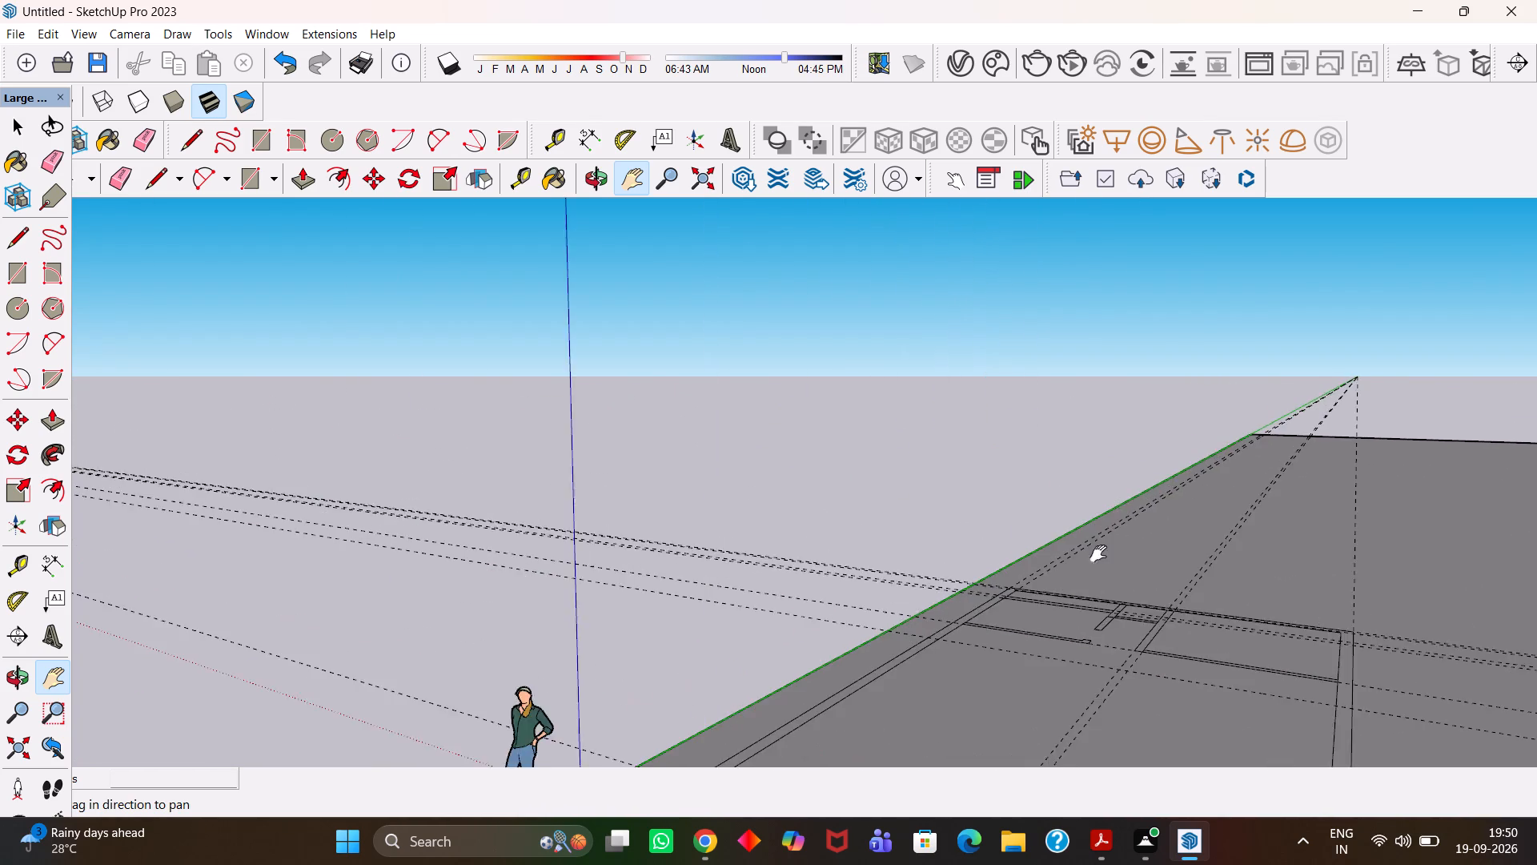
pyautogui.scroll(6, 1098, 553)
pyautogui.moveTo(1140, 579); pyautogui.dragTo(1007, 657)
pyautogui.scroll(2, 943, 713)
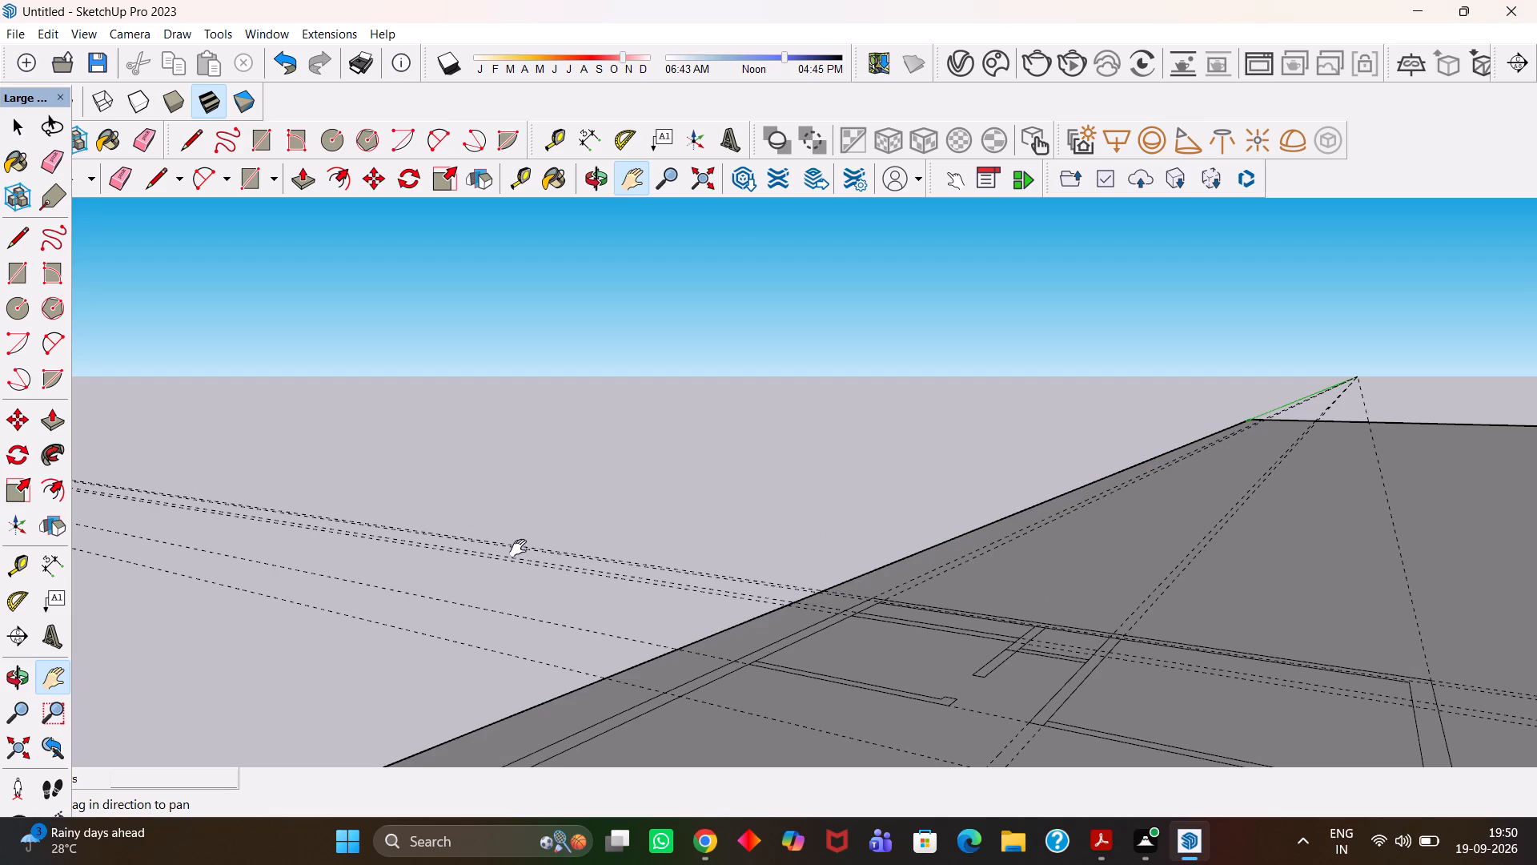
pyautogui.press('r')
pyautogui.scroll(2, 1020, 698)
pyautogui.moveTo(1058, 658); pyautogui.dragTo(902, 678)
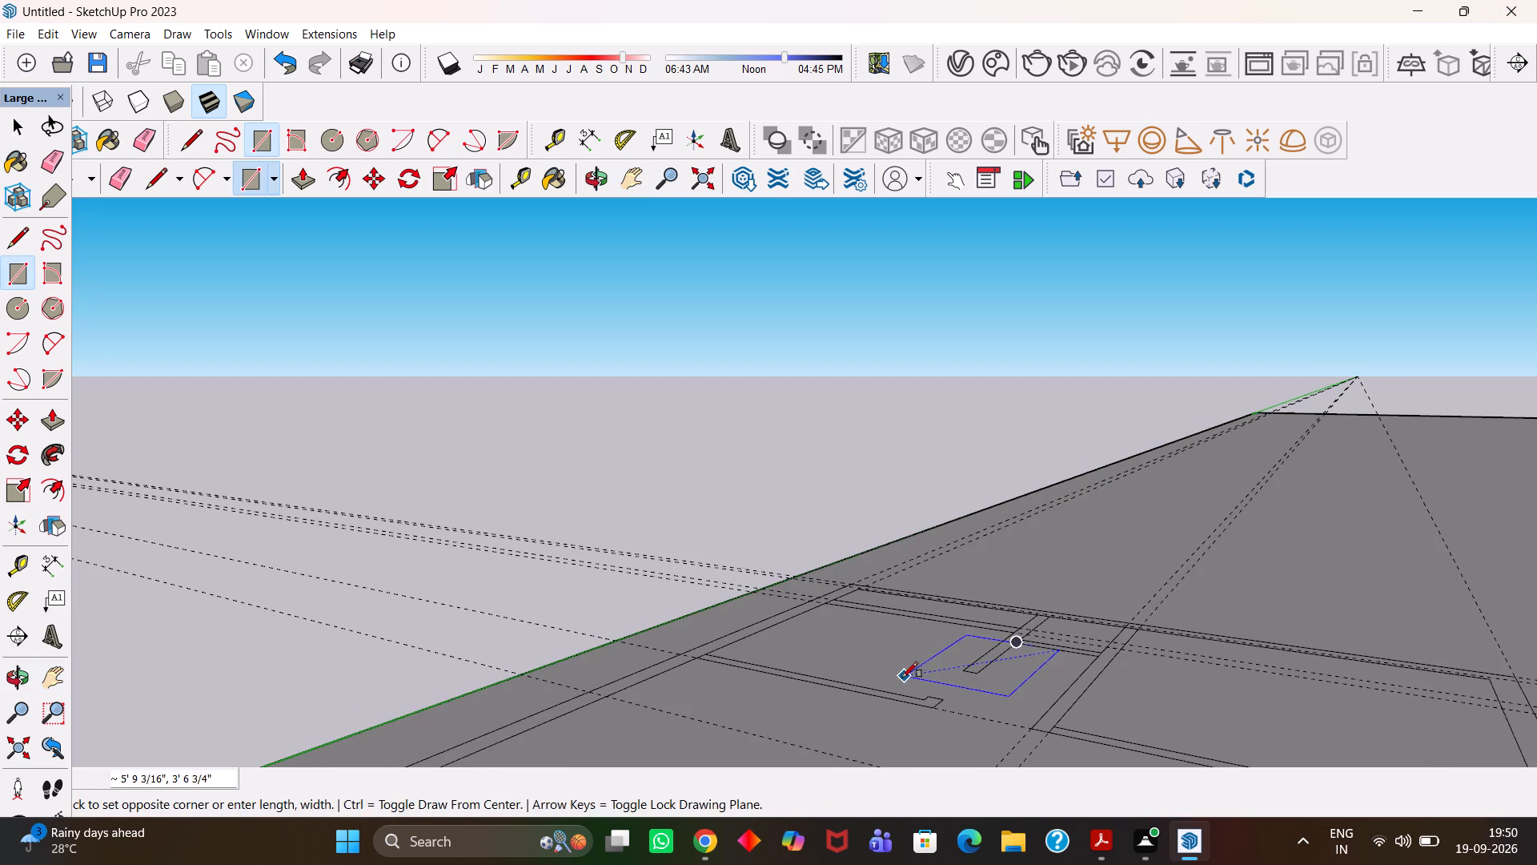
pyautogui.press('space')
# Create a guide along the long edge of the short partition where it meets the 9" cross wall.
pyautogui.scroll(7, 1021, 673)
pyautogui.press('h')
pyautogui.moveTo(1004, 647); pyautogui.dragTo(870, 774)
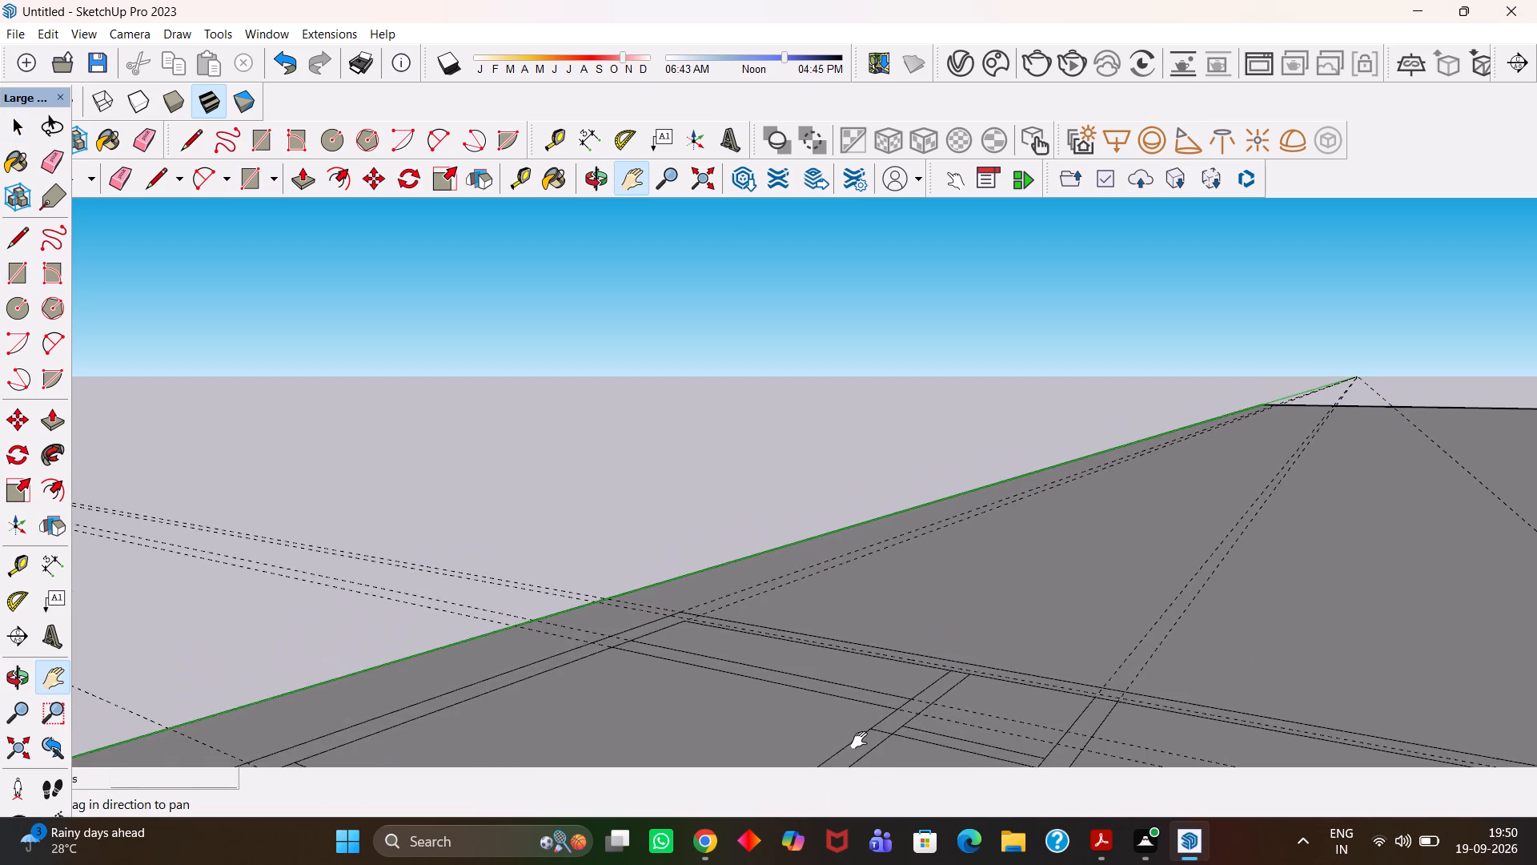
pyautogui.scroll(7, 854, 642)
pyautogui.scroll(3, 1009, 686)
pyautogui.press('t')
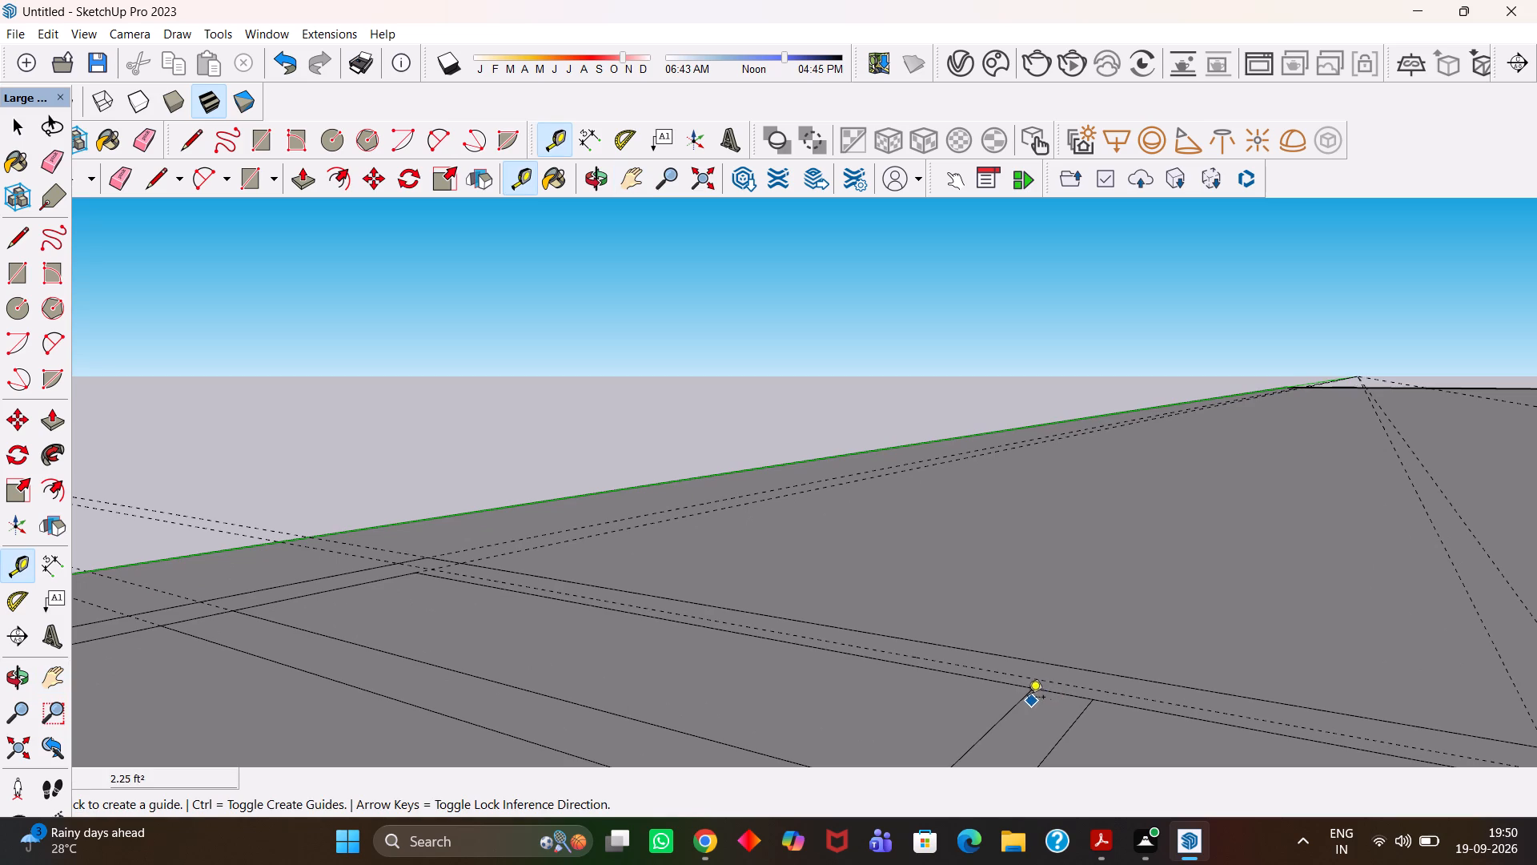
pyautogui.doubleClick(1020, 697)
# Draw an 8'6" by 6" rectangle within the cross wall's thickness, from the short partition's guide to the side wall's inner-face guide.
pyautogui.scroll(6, 1020, 697)
pyautogui.press('r')
pyautogui.click(1047, 671)
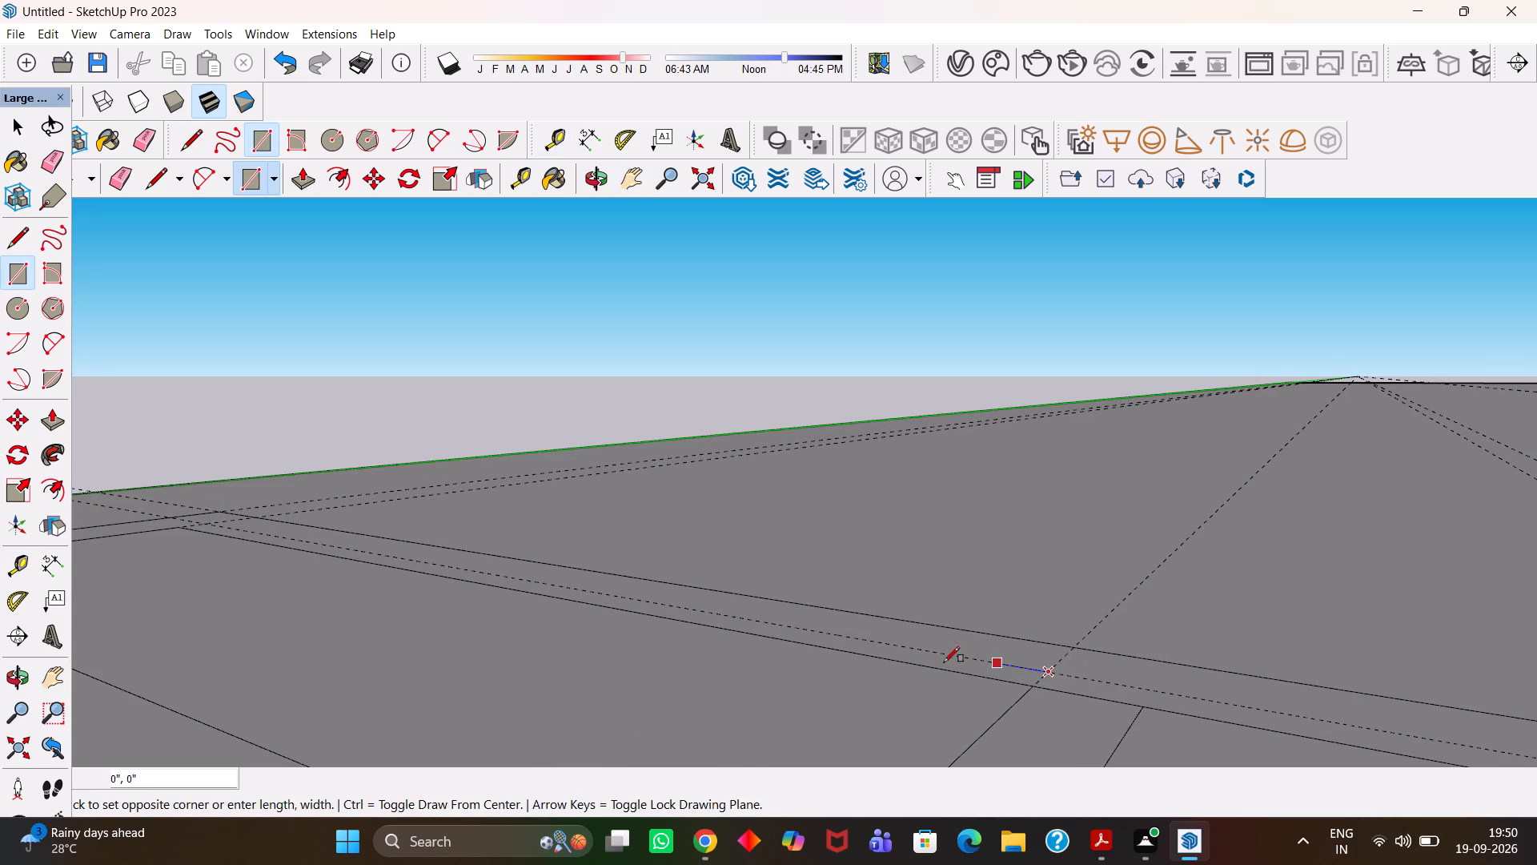
pyautogui.press('h')
pyautogui.scroll(-4, 677, 595)
pyautogui.moveTo(672, 596); pyautogui.dragTo(1012, 707)
pyautogui.scroll(5, 535, 629)
pyautogui.scroll(2, 705, 610)
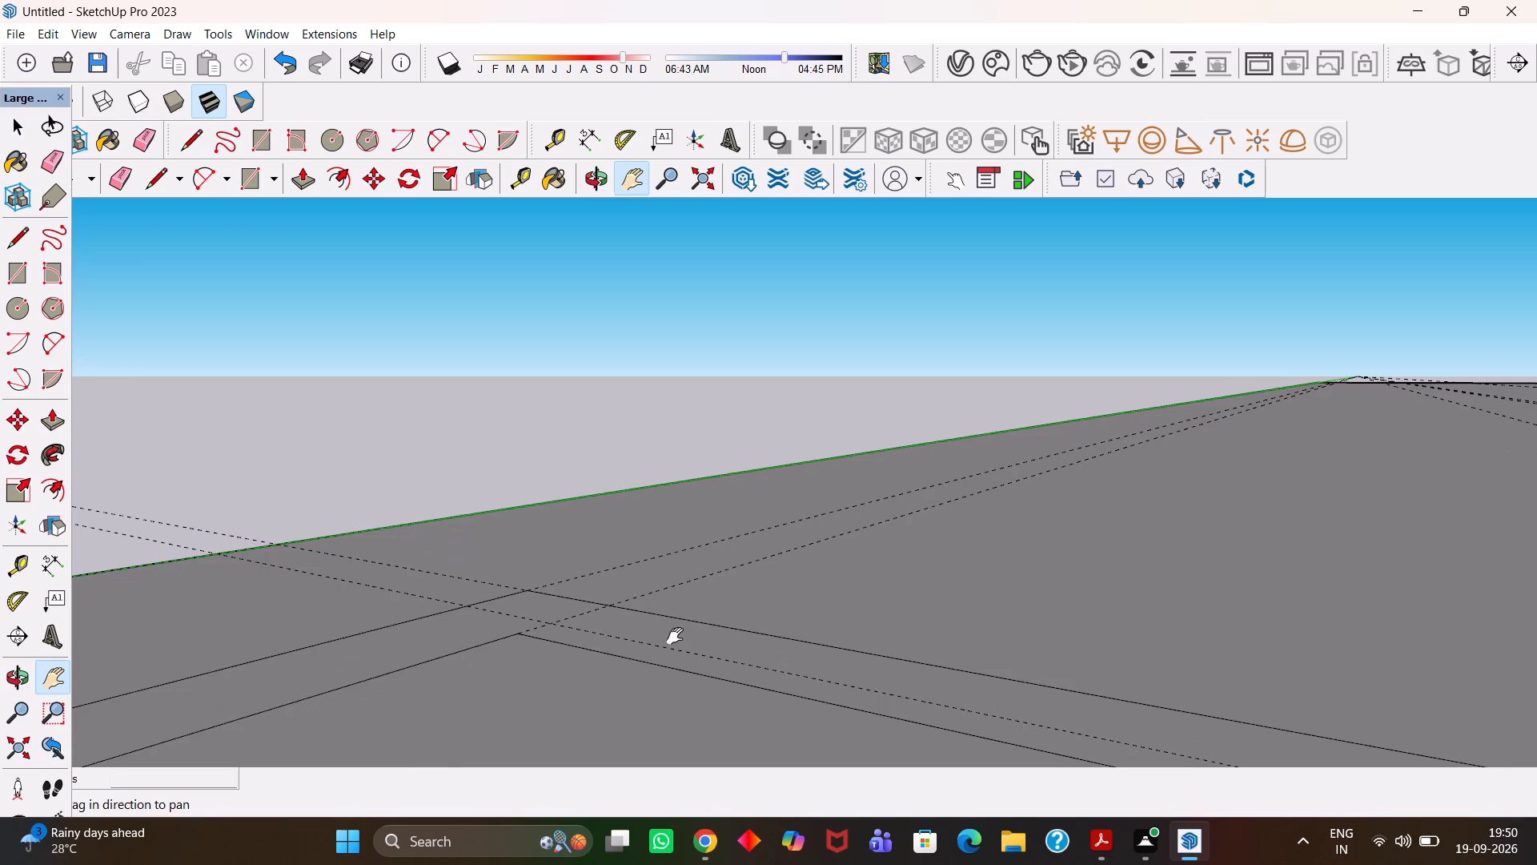
pyautogui.scroll(3, 675, 636)
pyautogui.press('Escape')
pyautogui.click(612, 601)
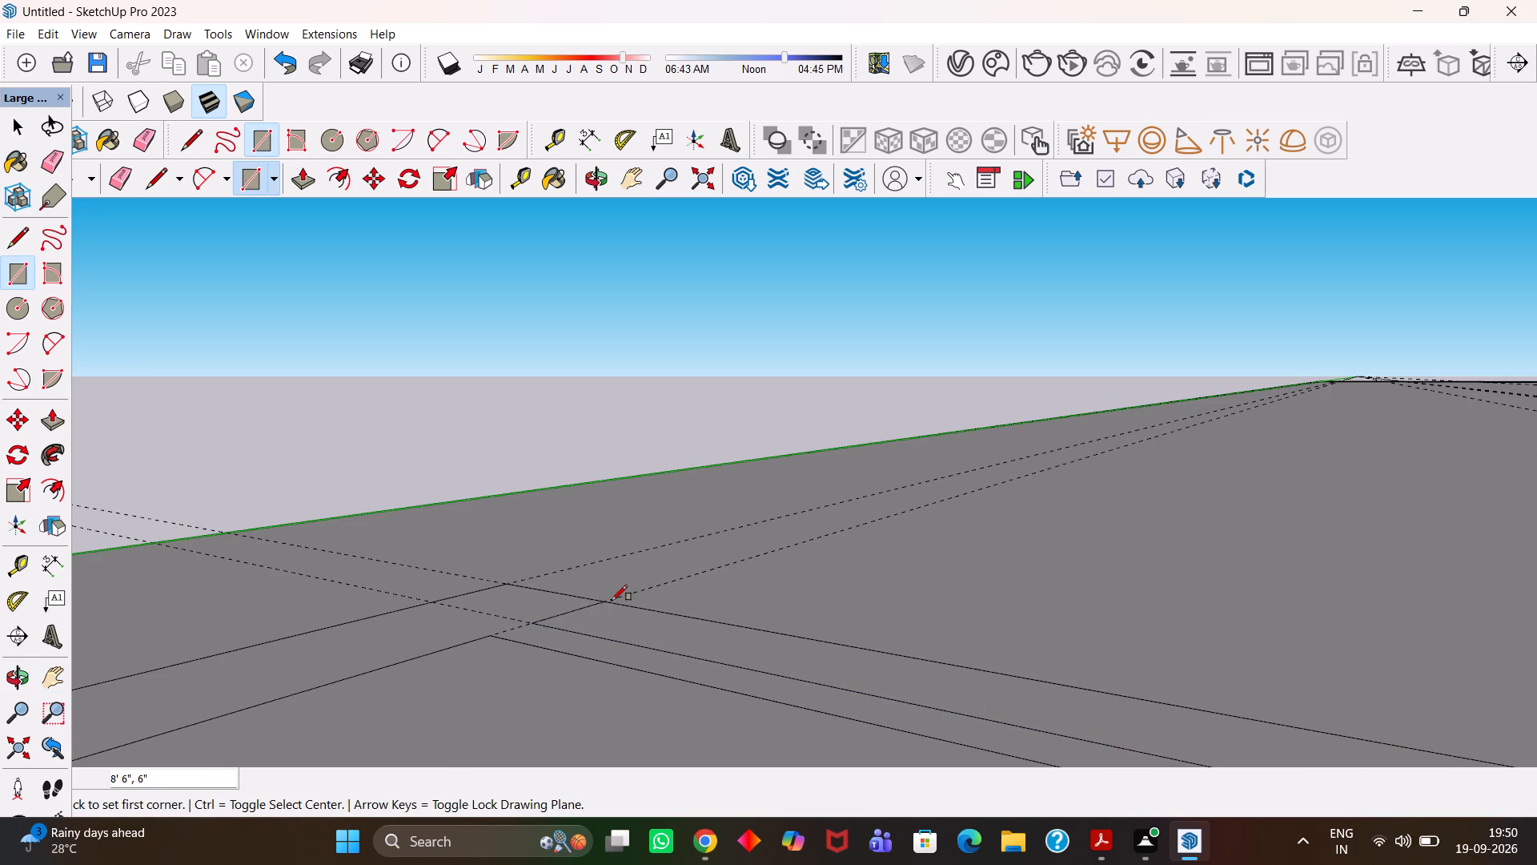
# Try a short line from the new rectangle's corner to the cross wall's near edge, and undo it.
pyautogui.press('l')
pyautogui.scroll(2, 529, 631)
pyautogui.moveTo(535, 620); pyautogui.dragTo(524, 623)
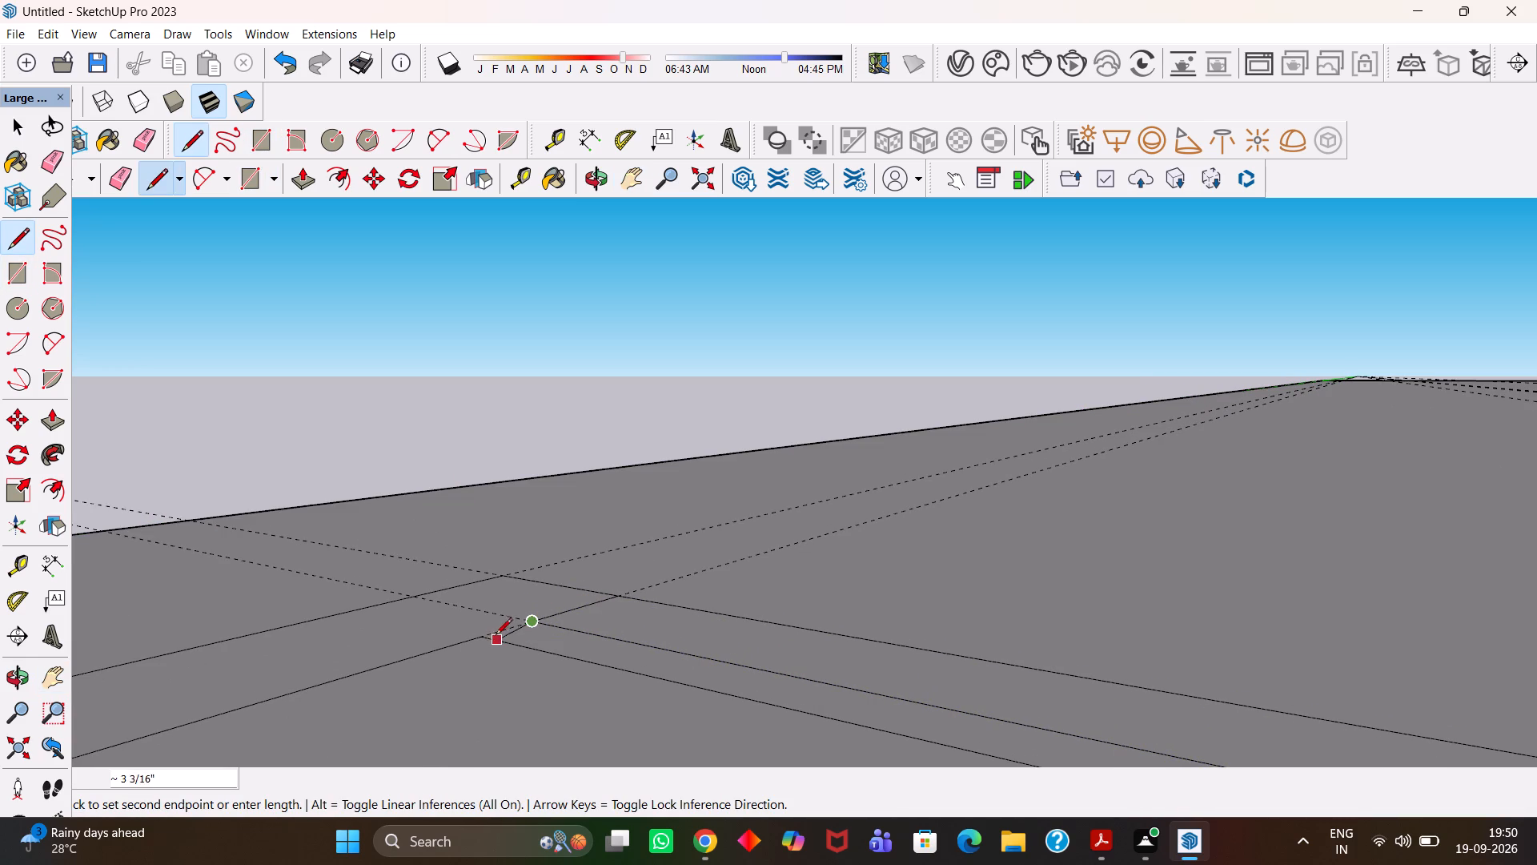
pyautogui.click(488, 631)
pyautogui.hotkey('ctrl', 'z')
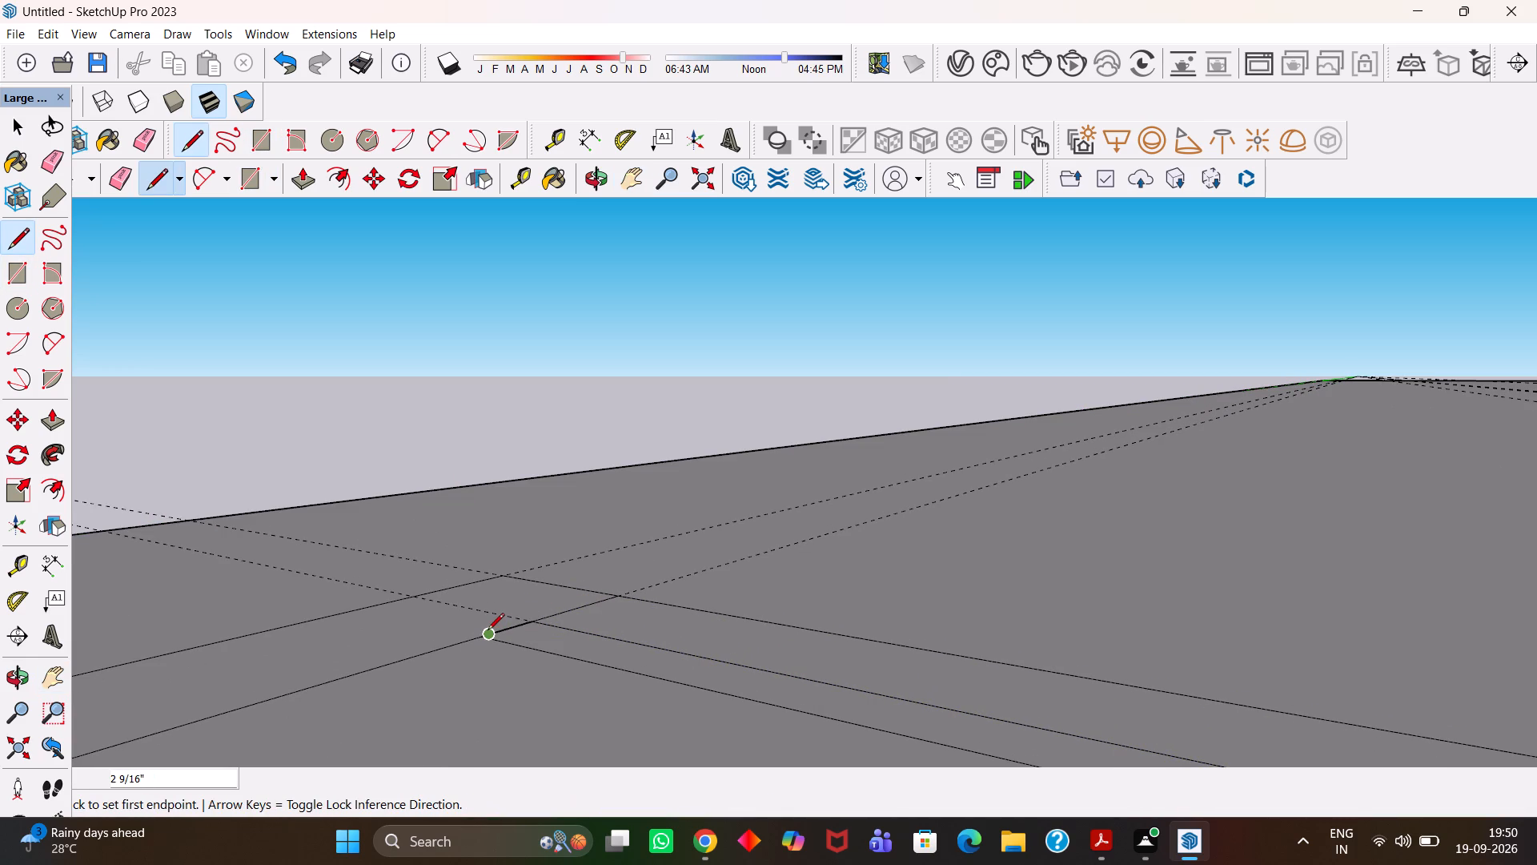
# Draw a 3" line from the new rectangle's corner to the cross wall's near edge, along the side wall's inner face.
pyautogui.scroll(3, 488, 631)
pyautogui.moveTo(543, 620); pyautogui.dragTo(535, 620)
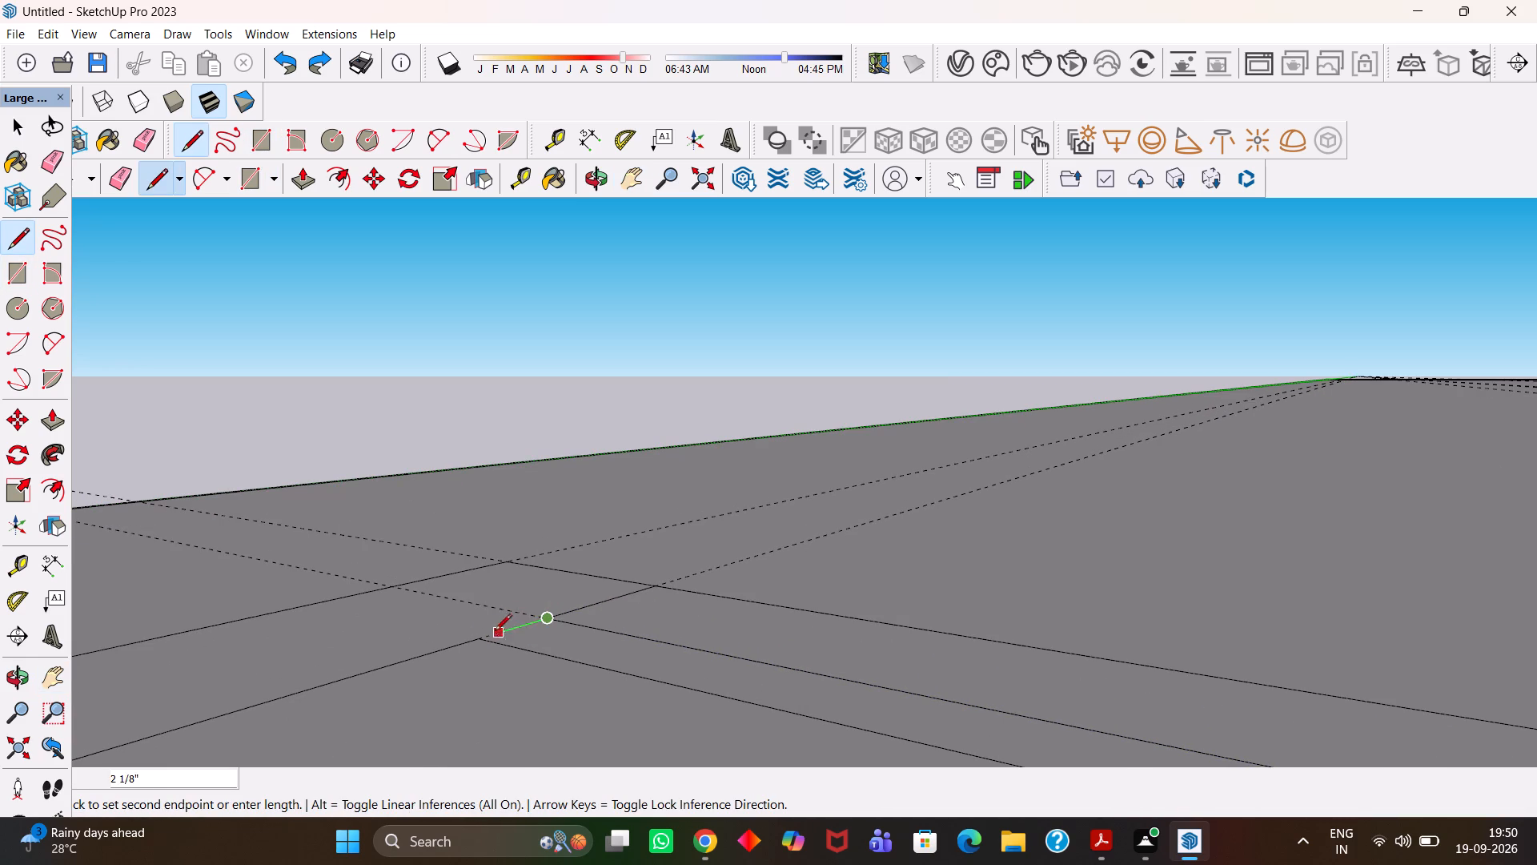
pyautogui.click(472, 639)
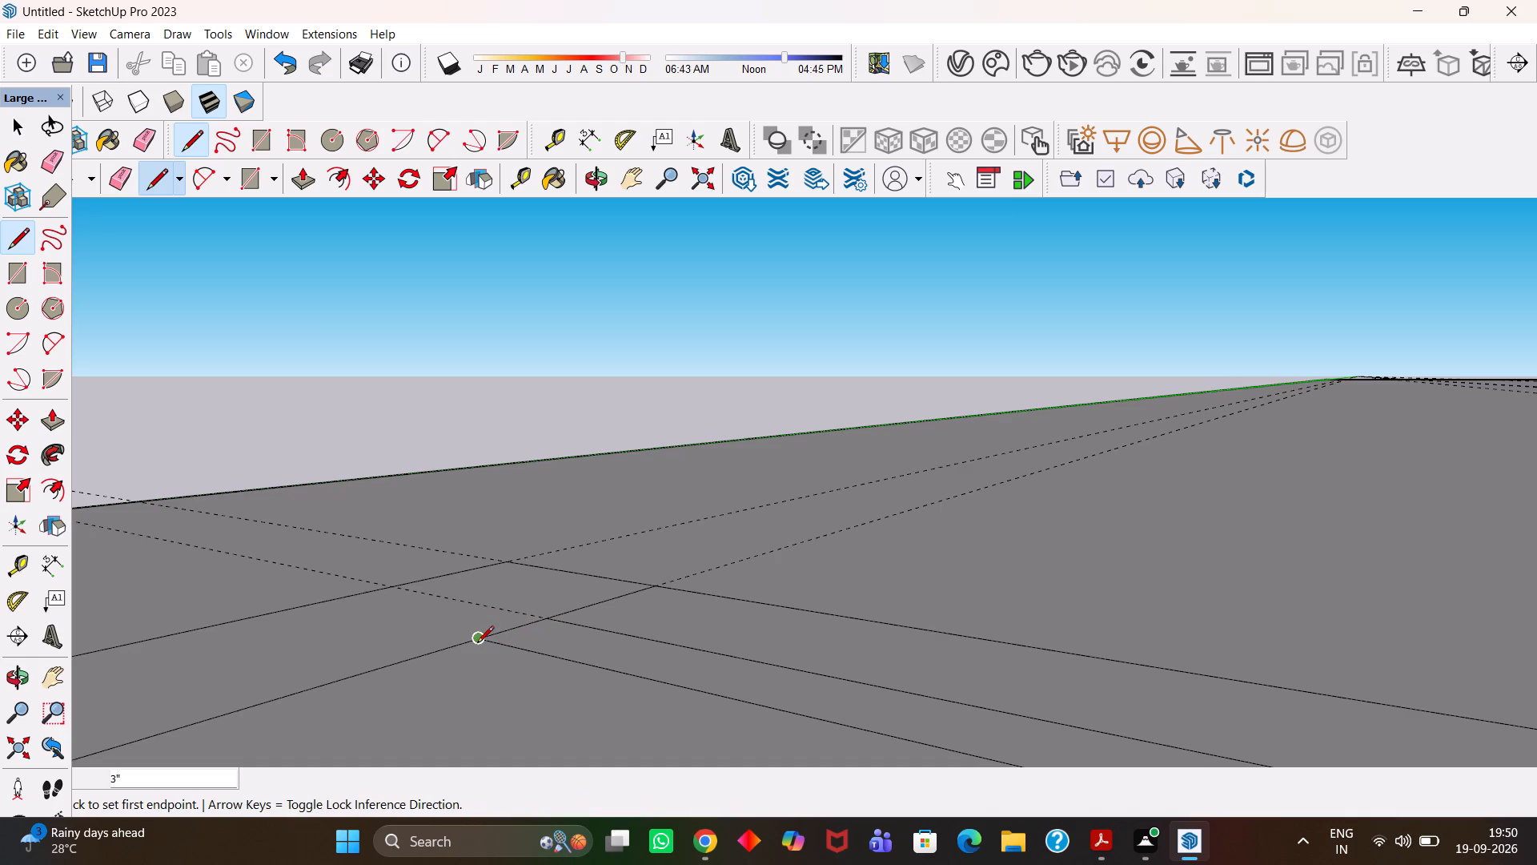
# Examine the new rectangle along the cross wall and its junction with the short partition.
pyautogui.press('h')
pyautogui.scroll(-14, 479, 645)
pyautogui.press('h')
pyautogui.moveTo(623, 677); pyautogui.dragTo(535, 560)
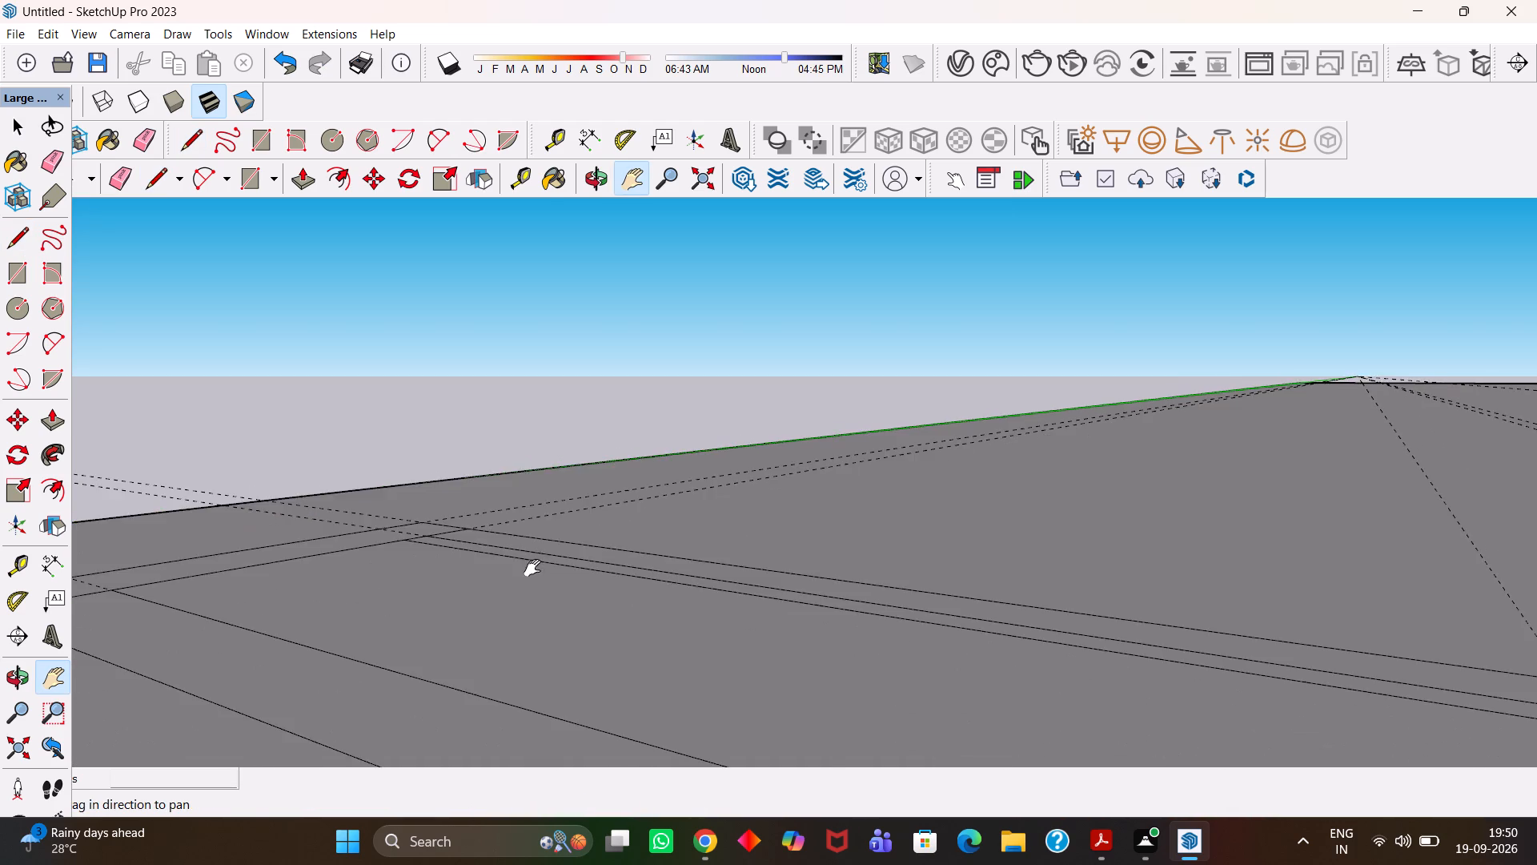
pyautogui.scroll(-9, 536, 577)
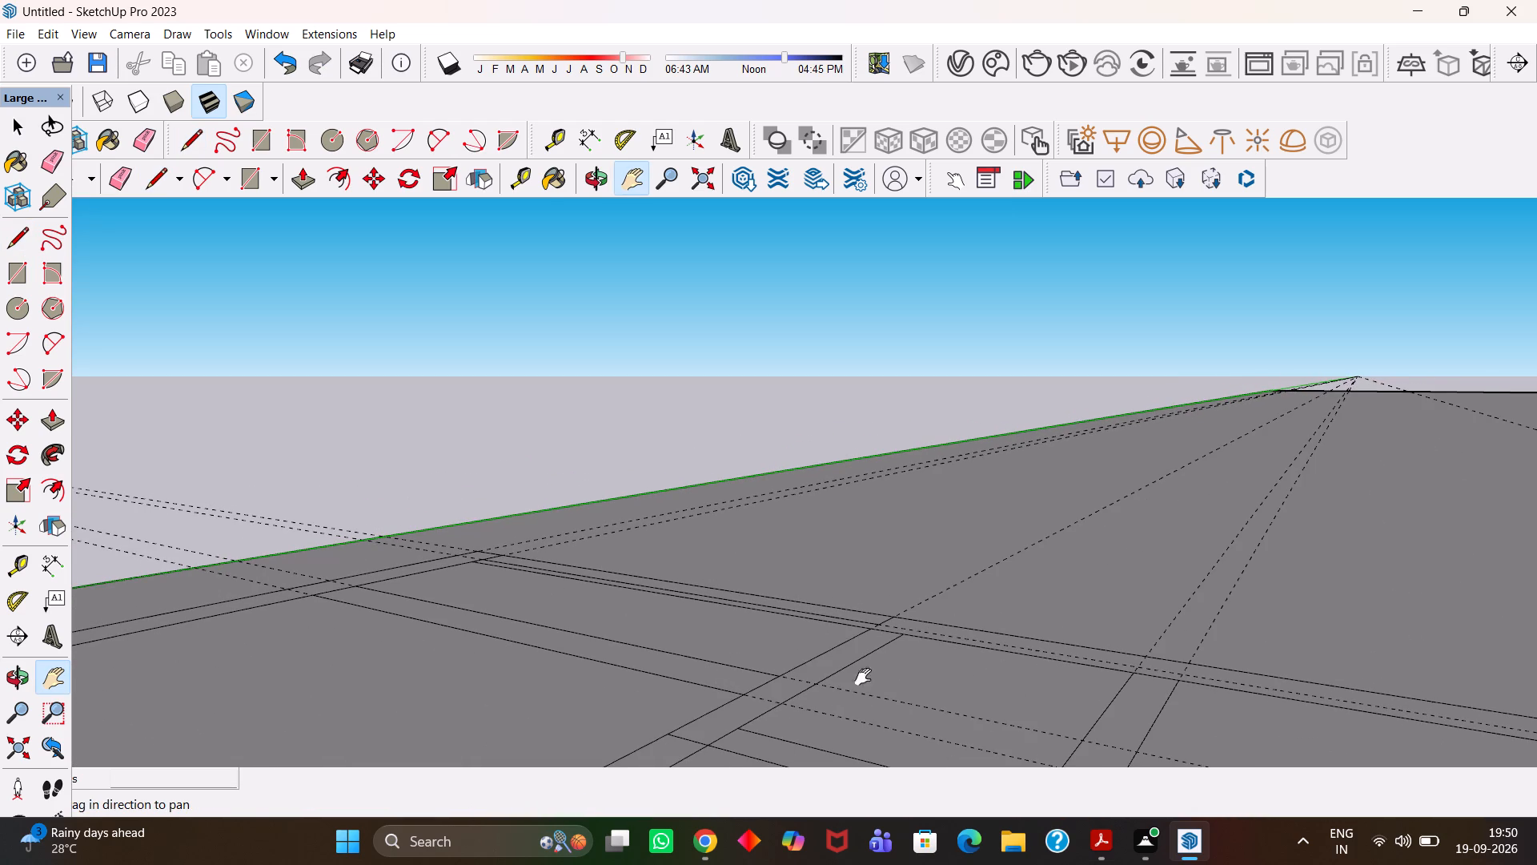
pyautogui.scroll(-3, 946, 649)
pyautogui.scroll(6, 917, 650)
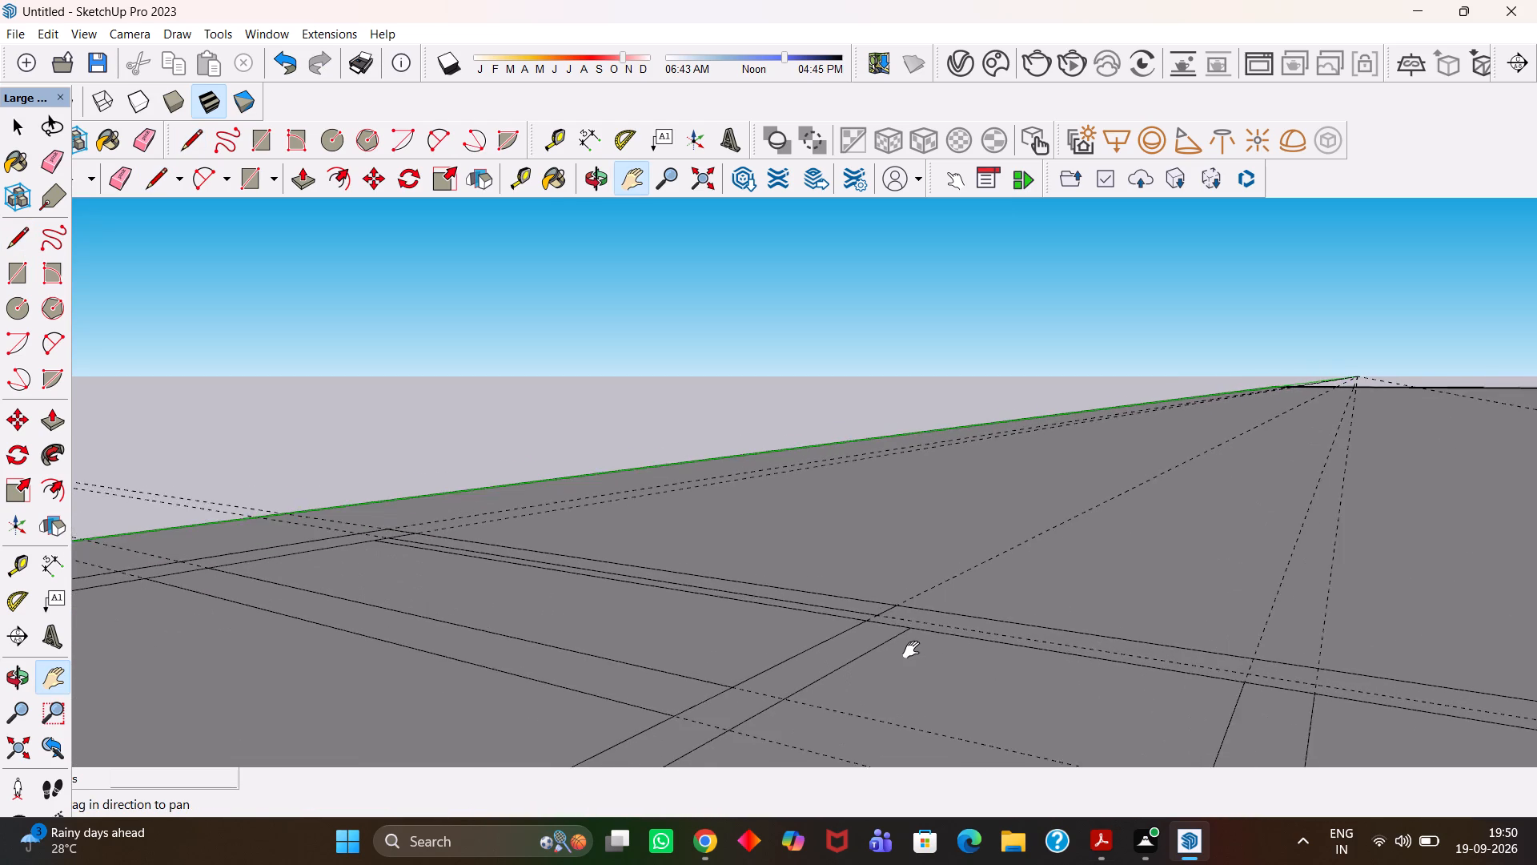
pyautogui.scroll(2, 911, 650)
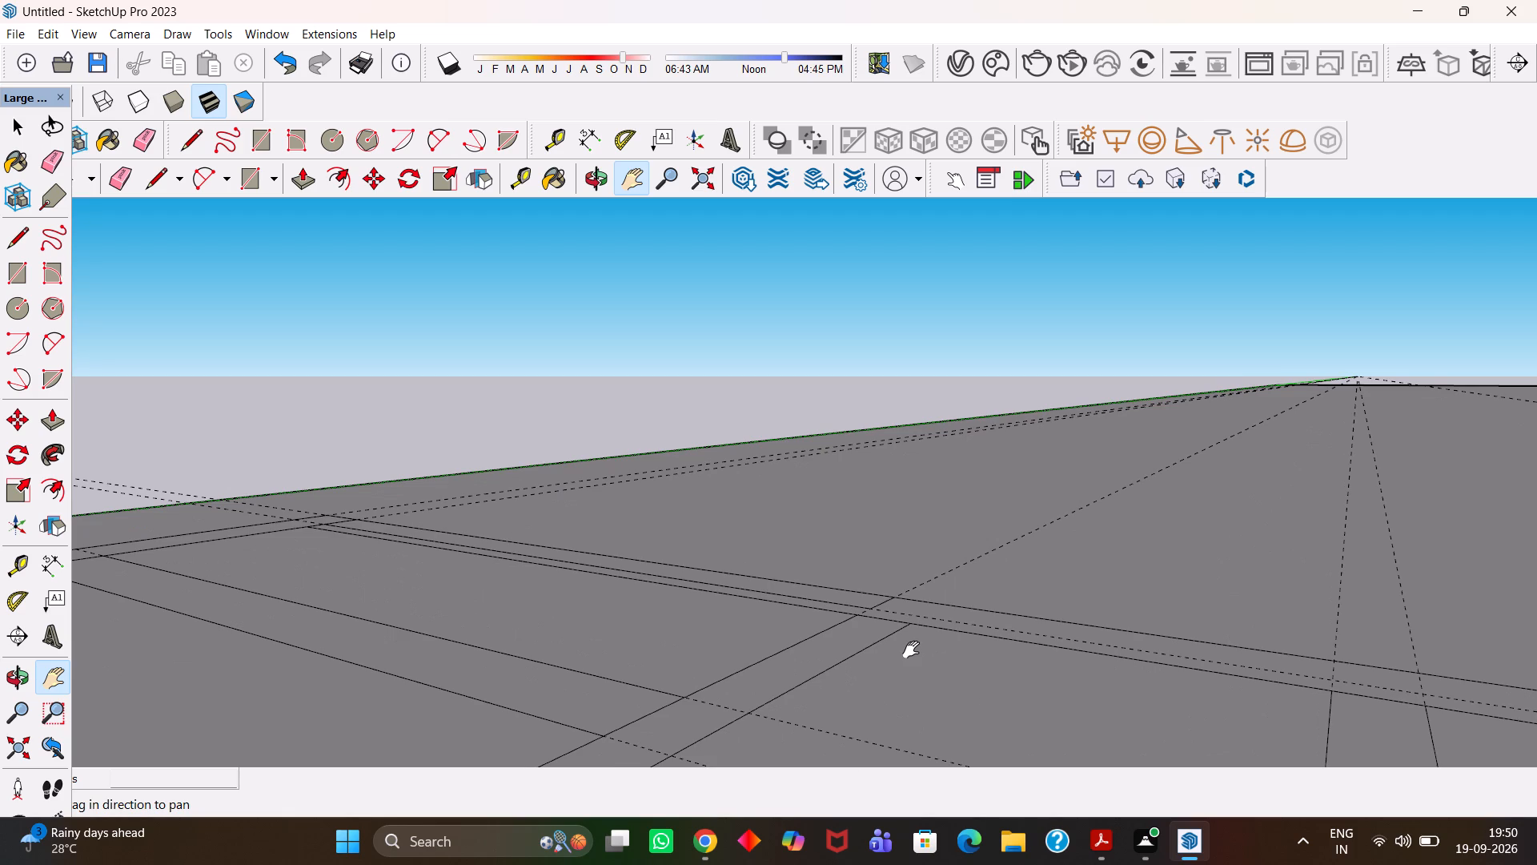
pyautogui.scroll(-2, 911, 650)
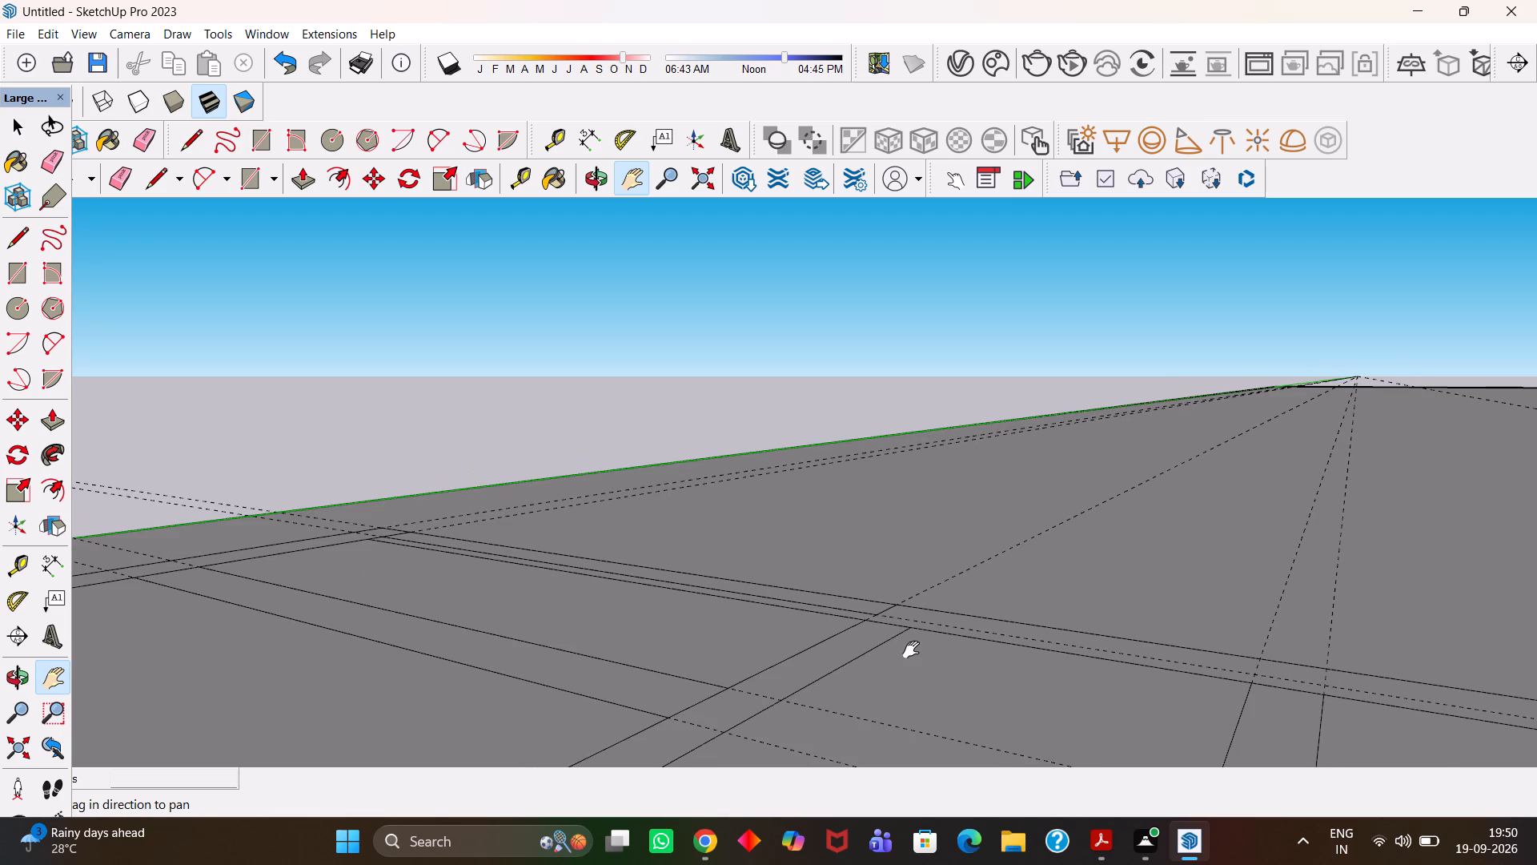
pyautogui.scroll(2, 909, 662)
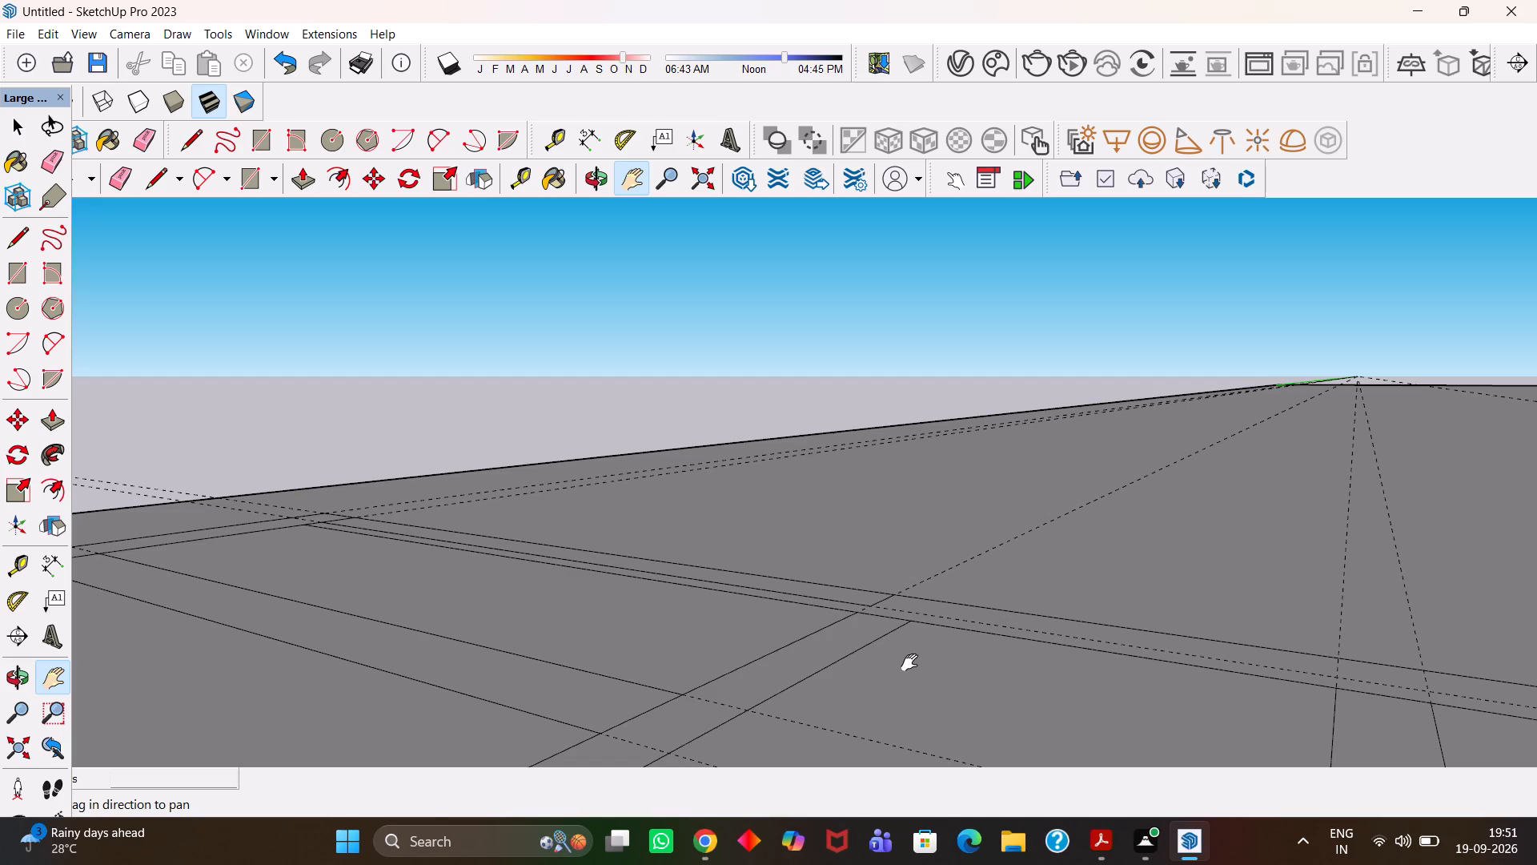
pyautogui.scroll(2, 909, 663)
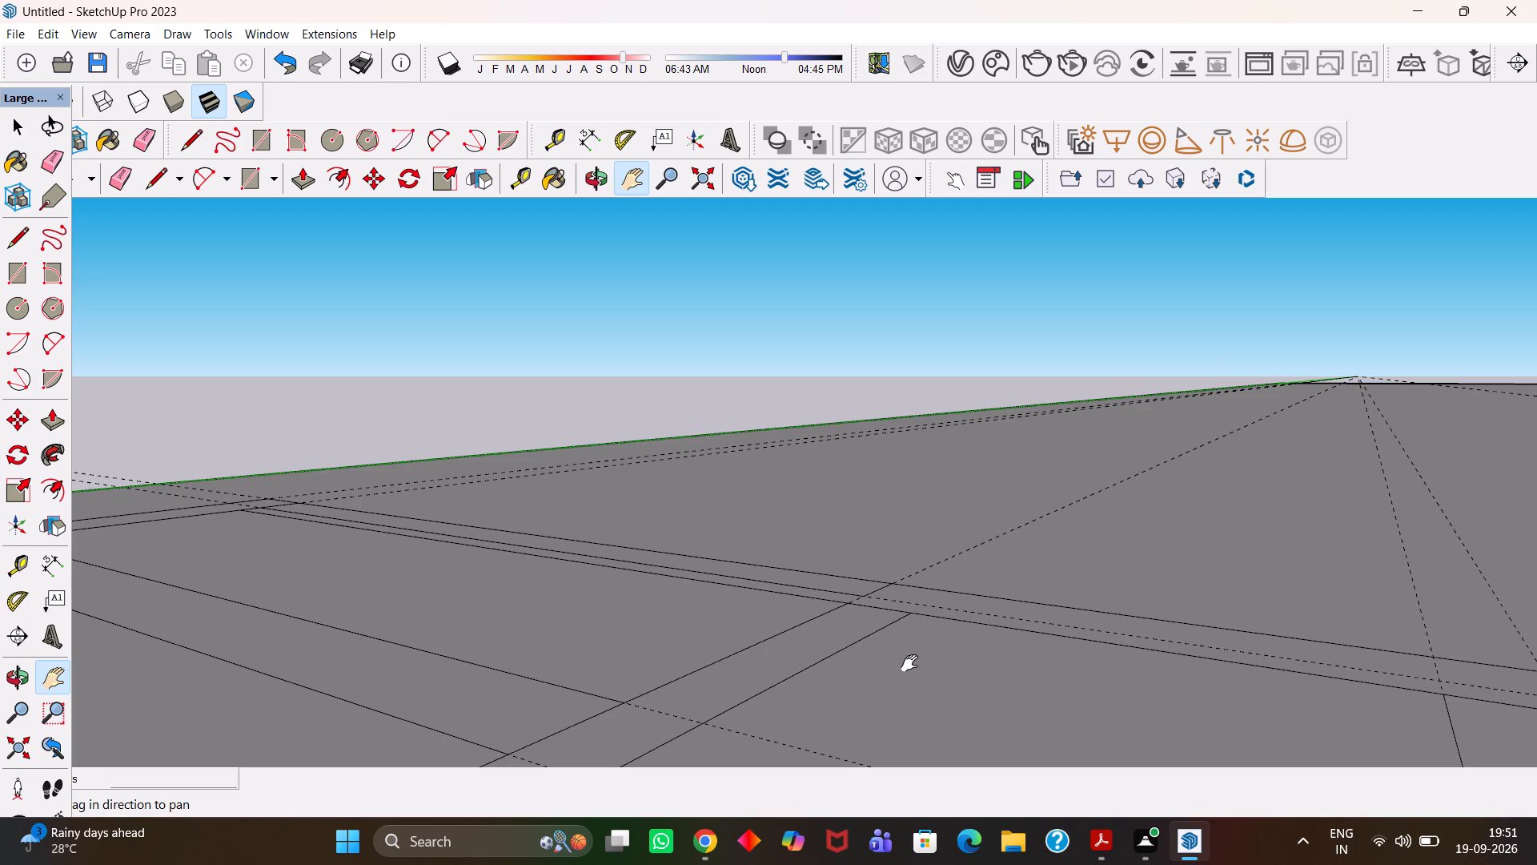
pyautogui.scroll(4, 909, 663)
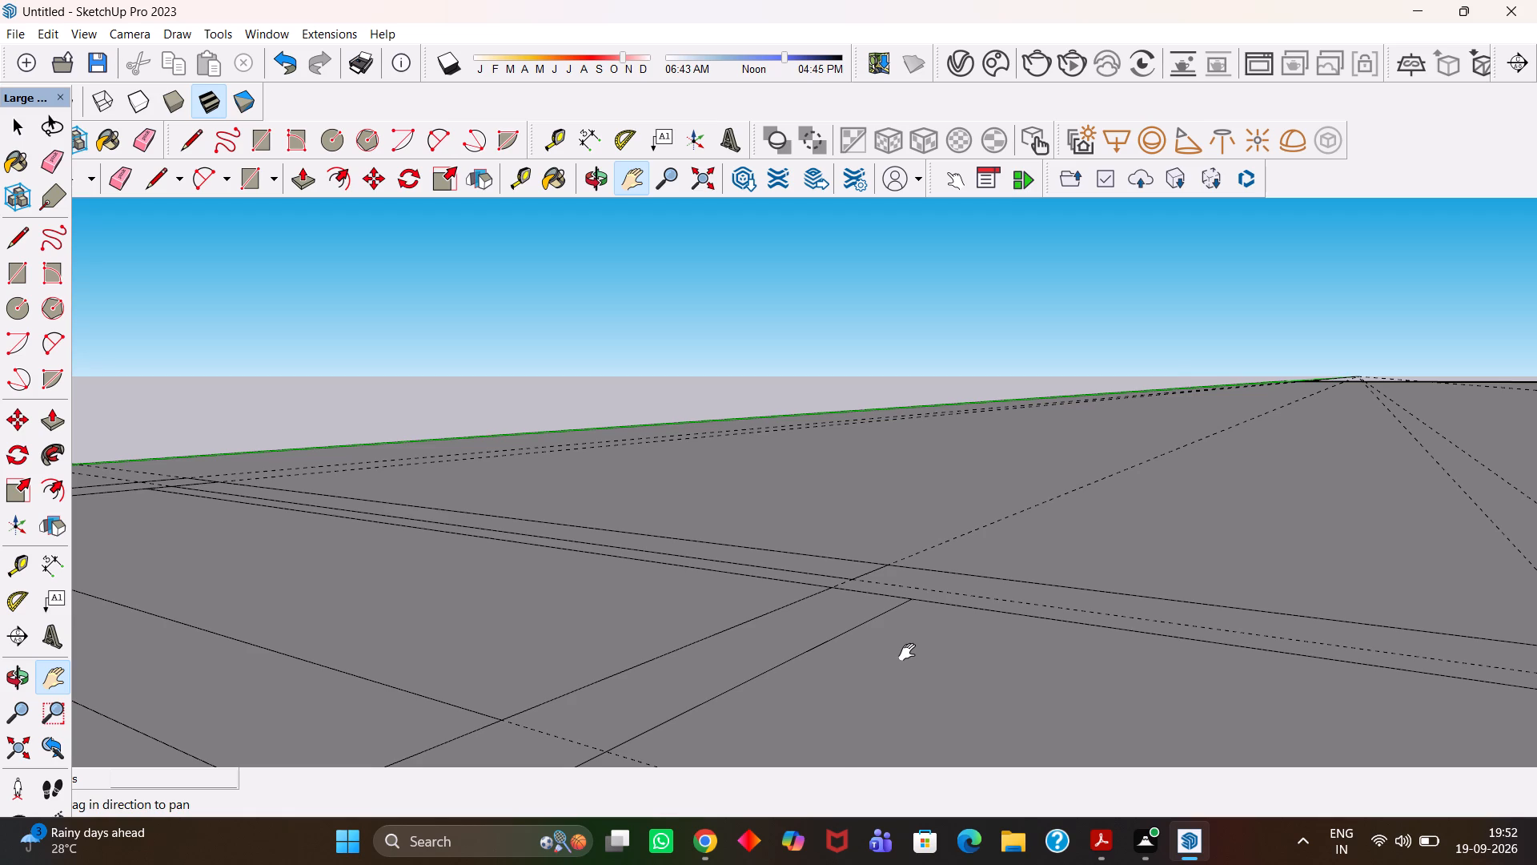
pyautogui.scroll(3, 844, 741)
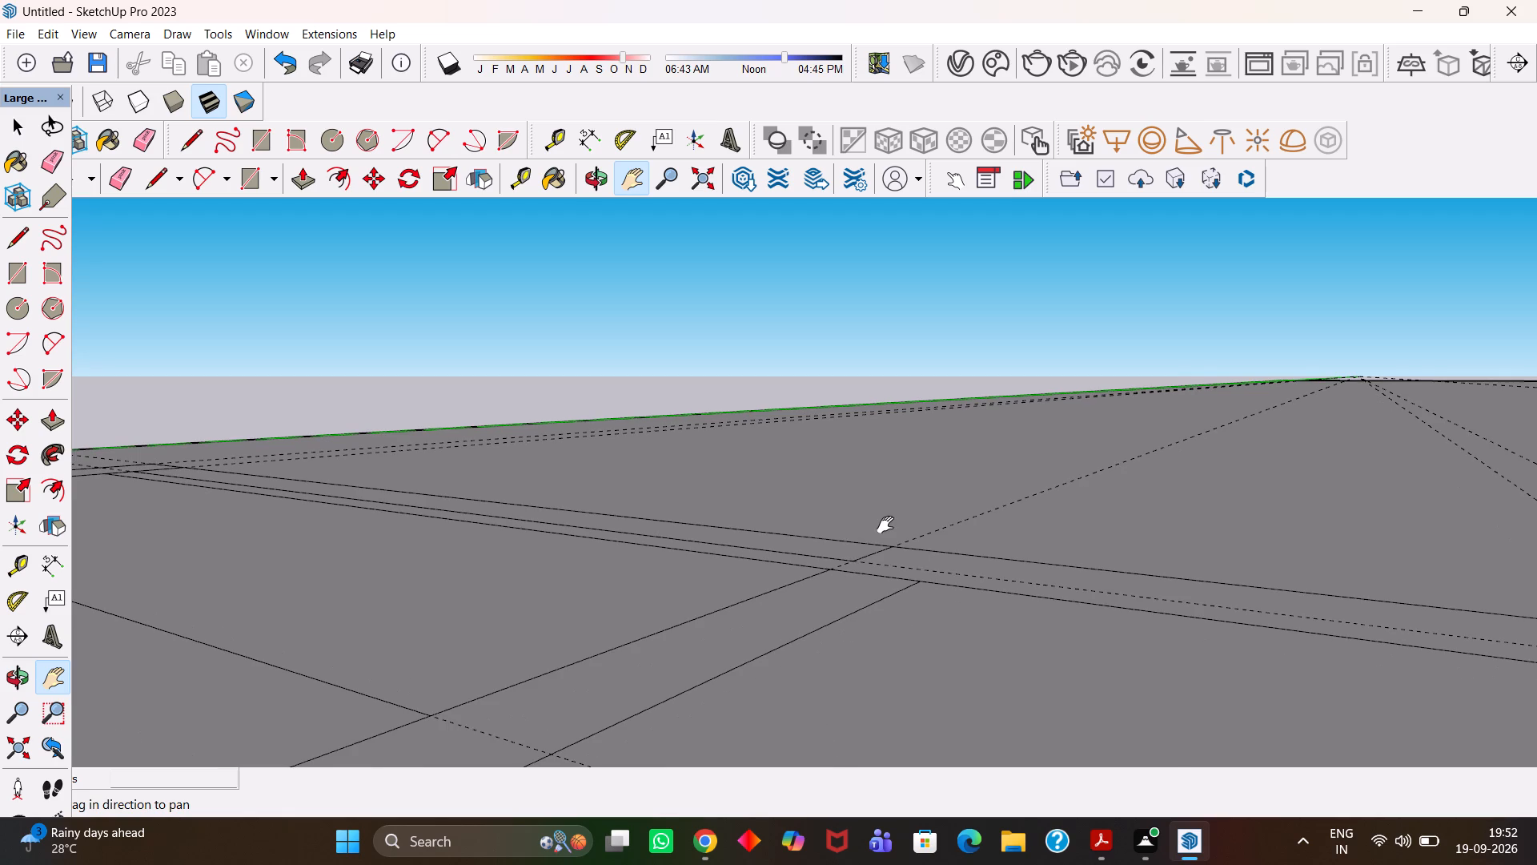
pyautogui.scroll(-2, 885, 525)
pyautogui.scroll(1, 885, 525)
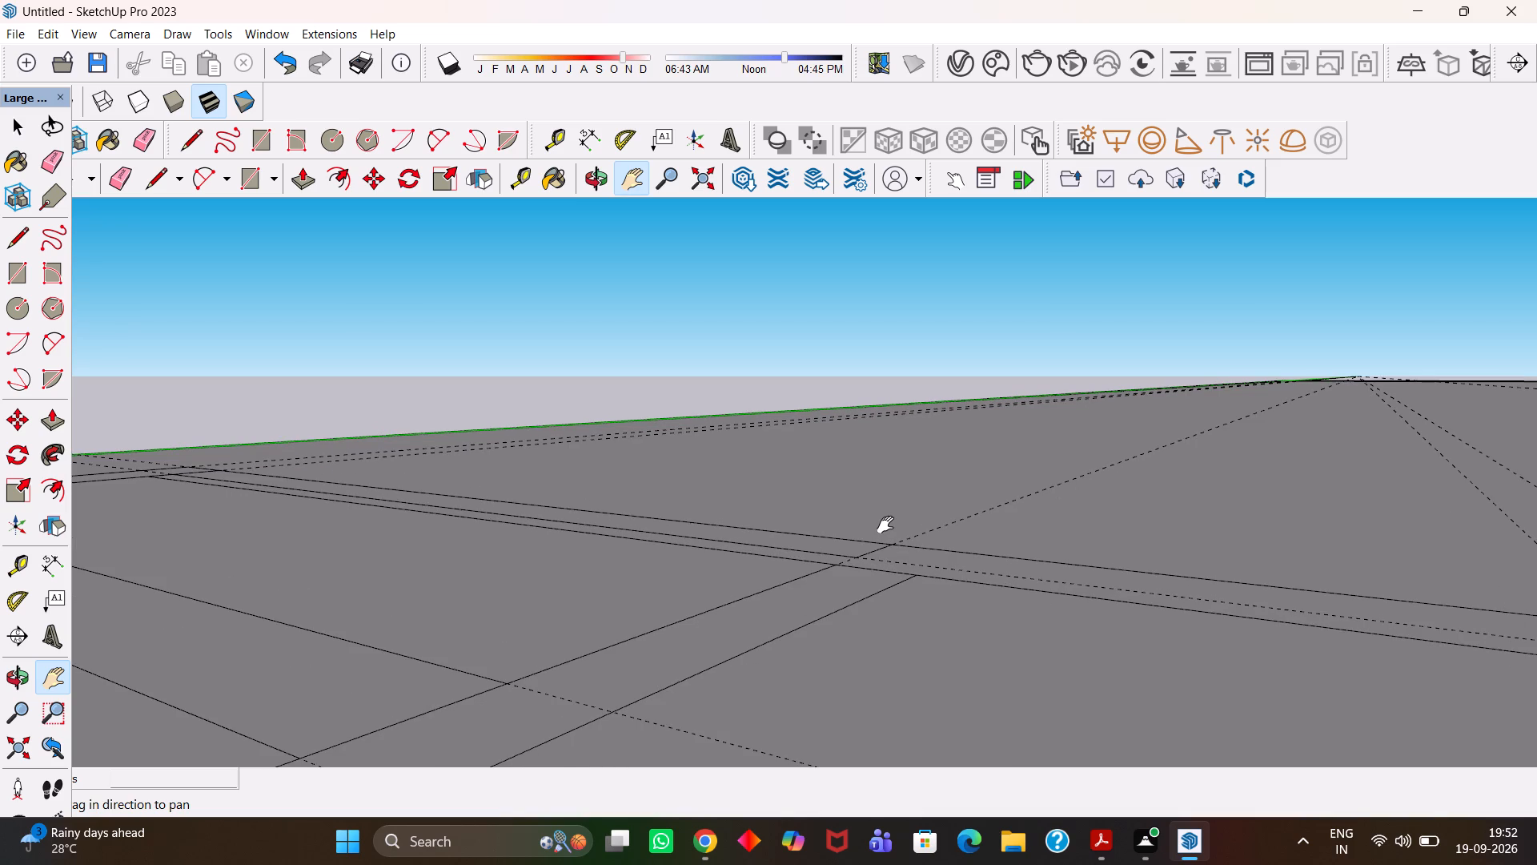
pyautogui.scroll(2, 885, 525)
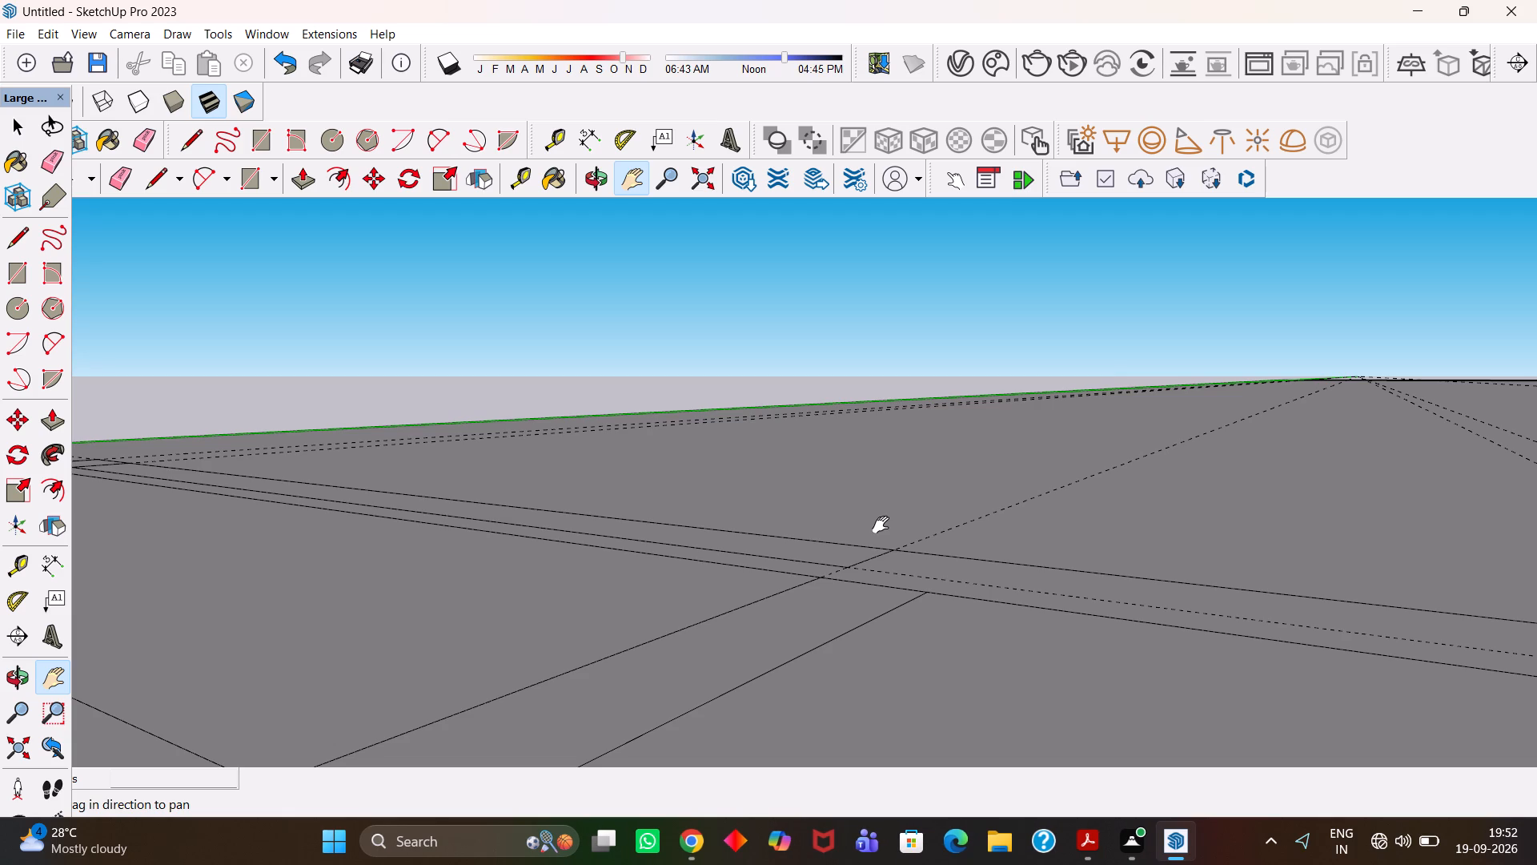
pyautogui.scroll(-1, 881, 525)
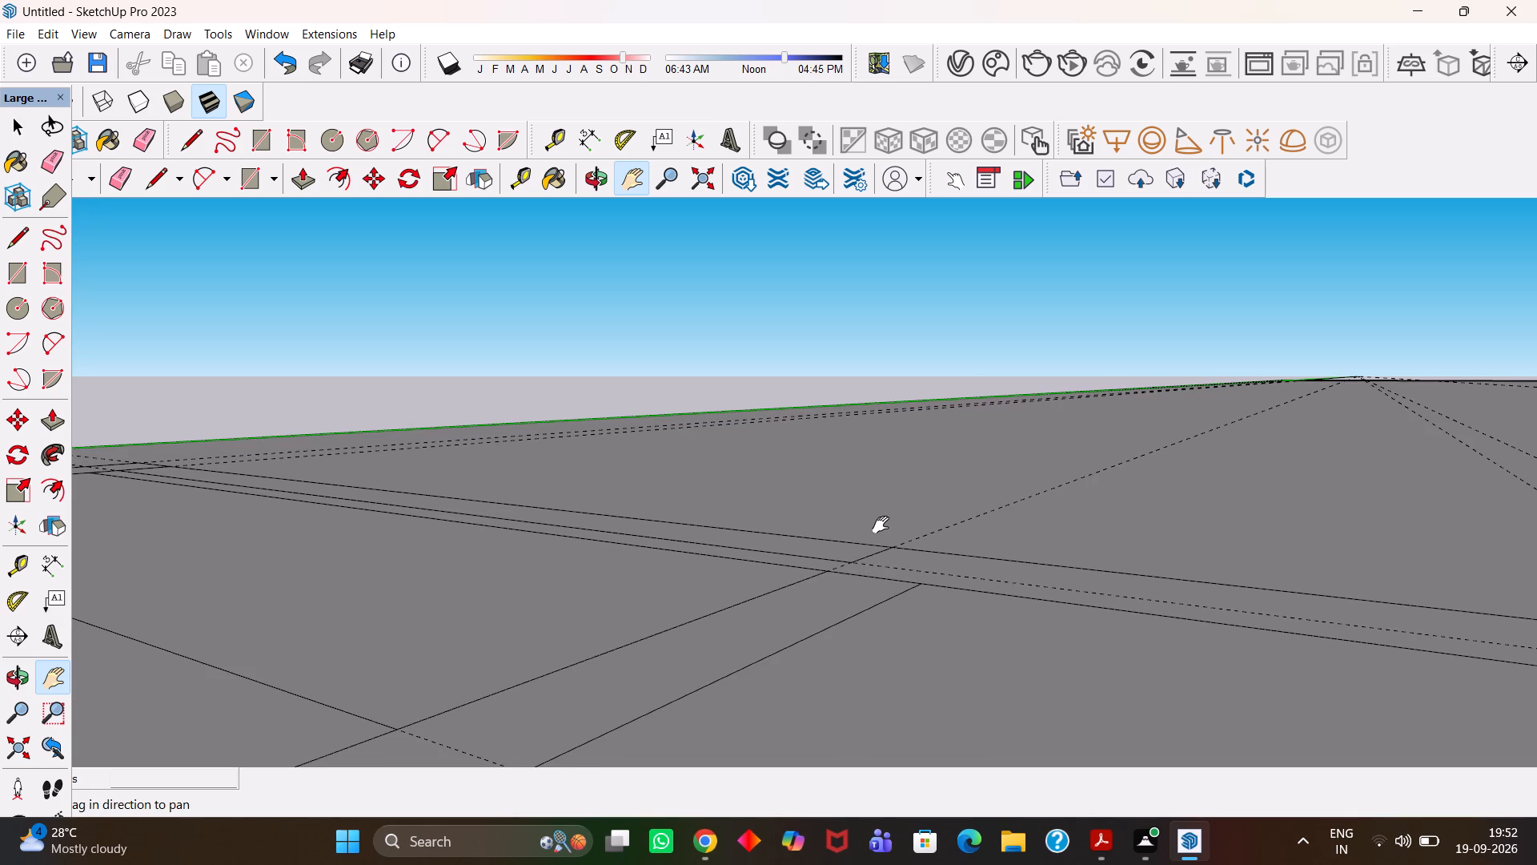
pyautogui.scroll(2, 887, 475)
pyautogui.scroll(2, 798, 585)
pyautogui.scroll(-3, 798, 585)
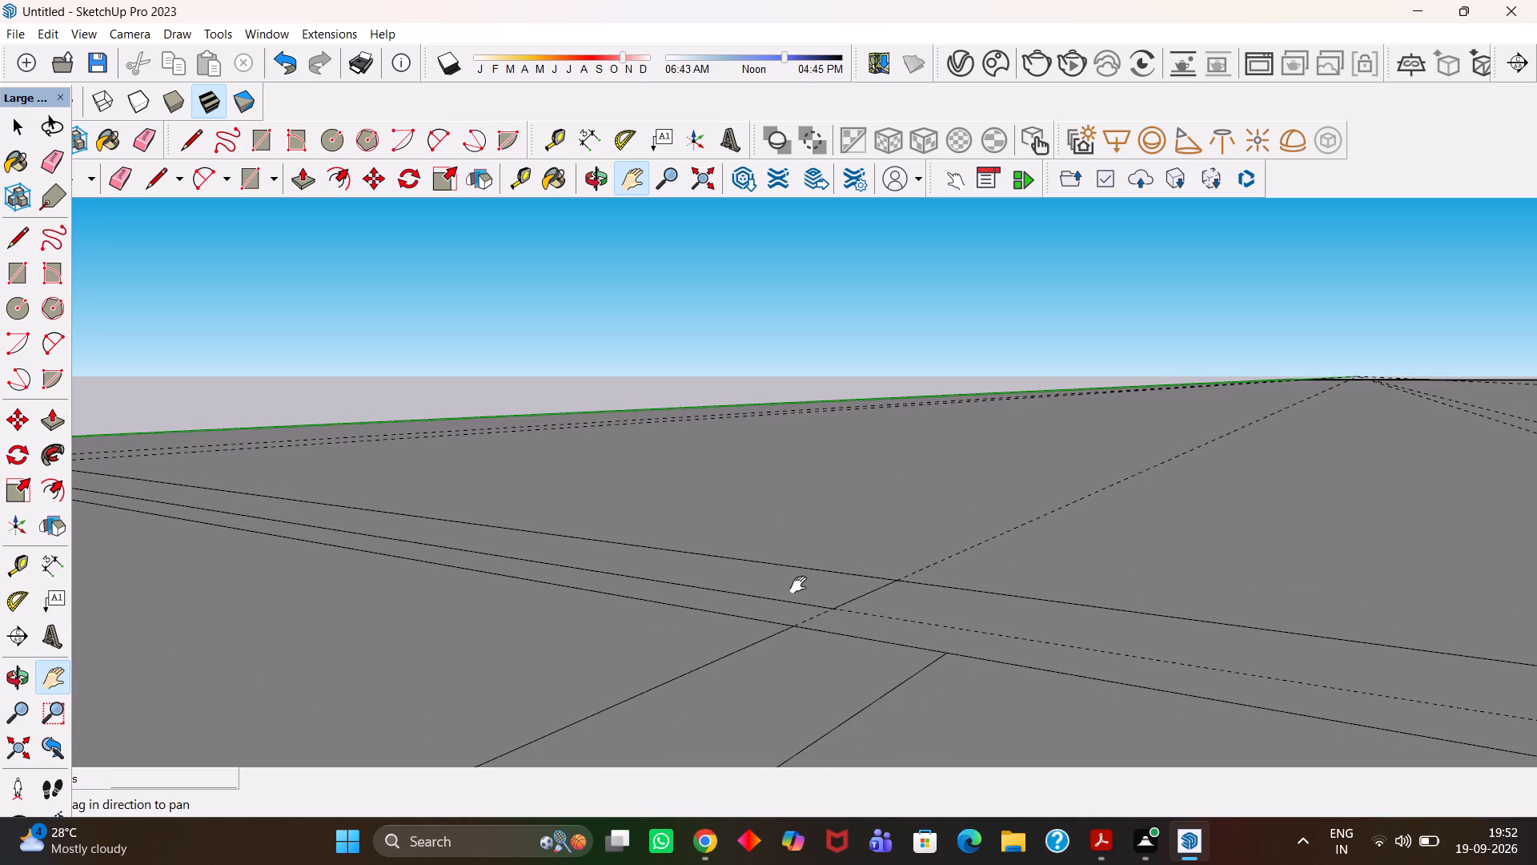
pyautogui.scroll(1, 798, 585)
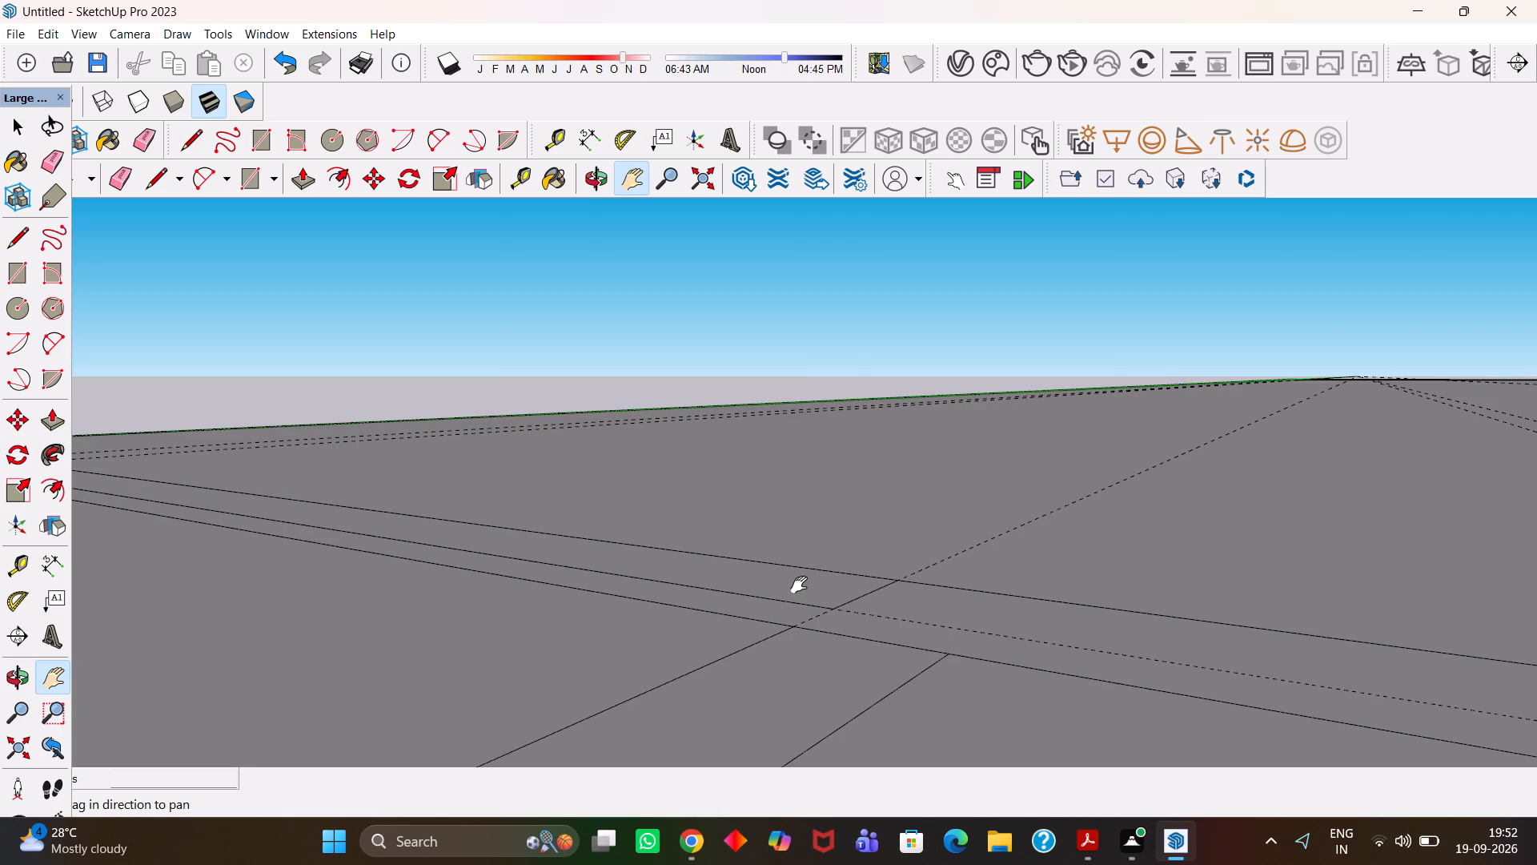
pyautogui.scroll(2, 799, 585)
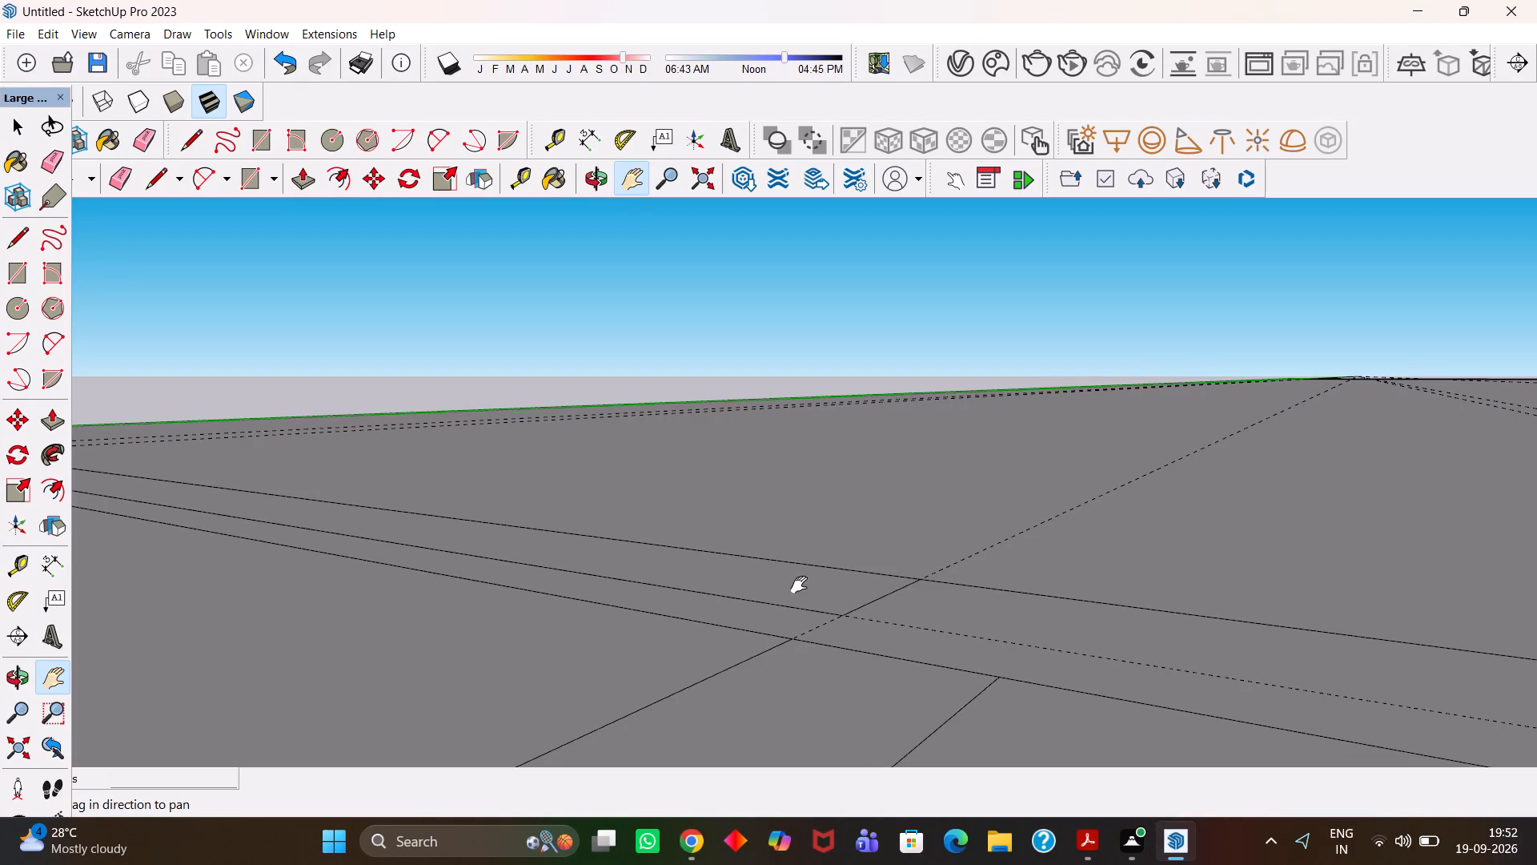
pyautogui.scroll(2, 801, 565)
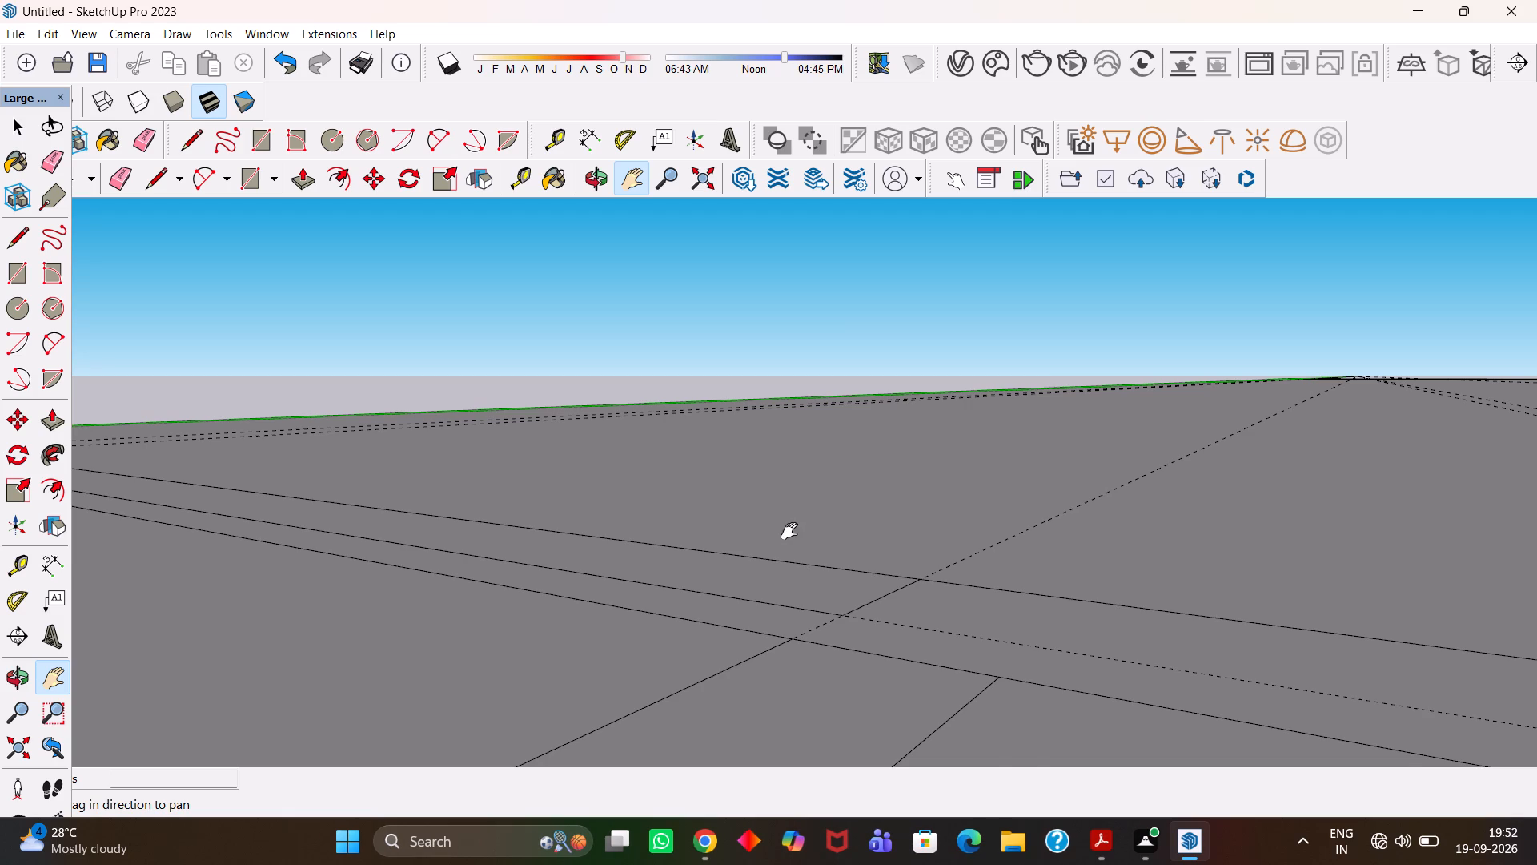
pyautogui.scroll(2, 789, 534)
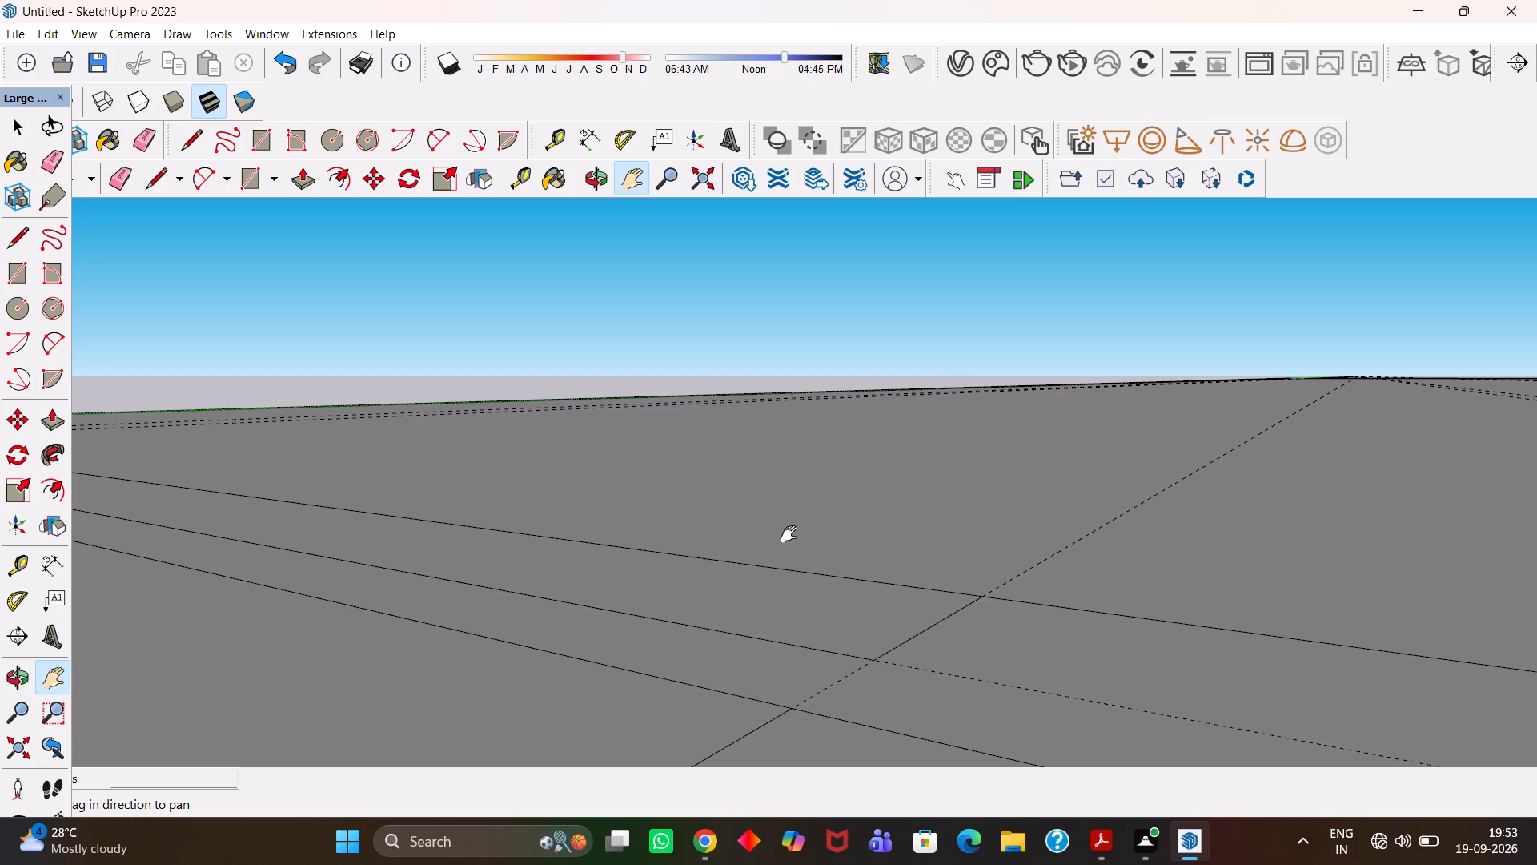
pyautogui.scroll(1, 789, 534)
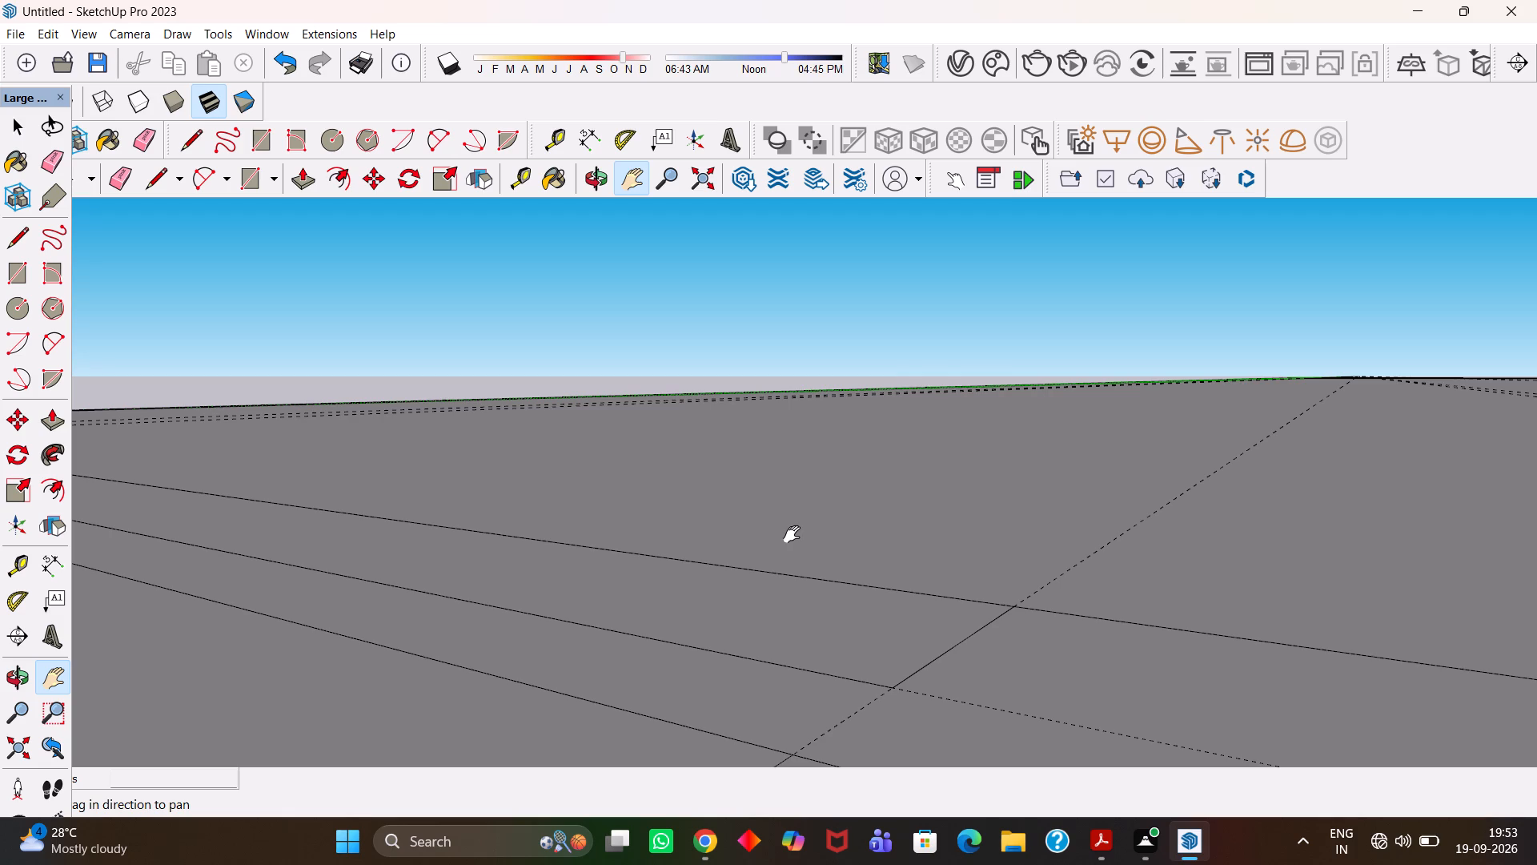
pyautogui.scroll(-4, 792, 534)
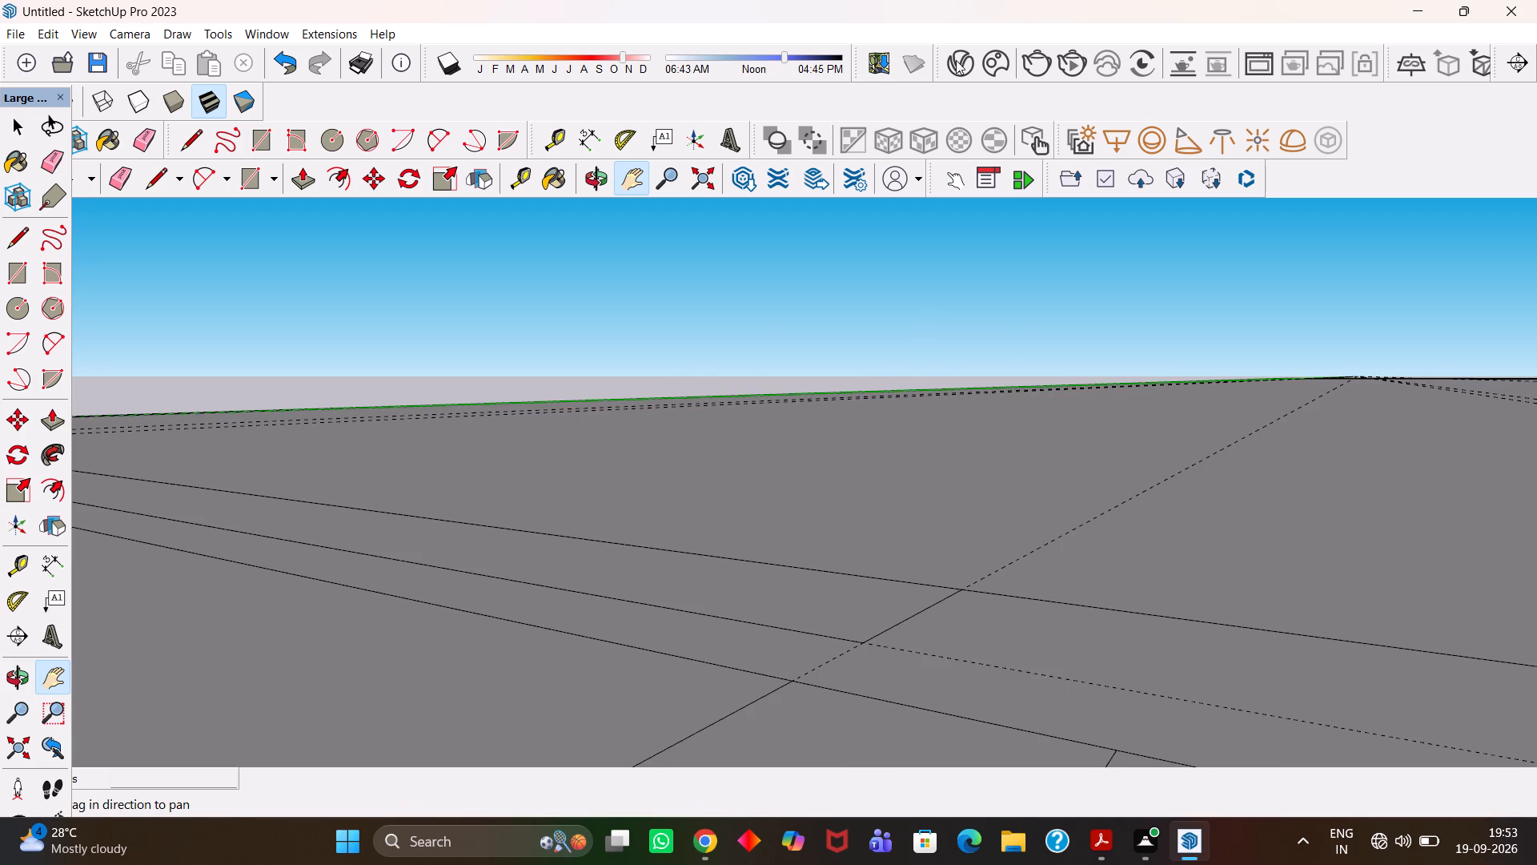
# Open the Chaos Cosmos Browser and look through the downloaded furniture, appliance, door and decor assets.
pyautogui.click(1014, 65)
pyautogui.click(1001, 60)
pyautogui.scroll(-2, 761, 297)
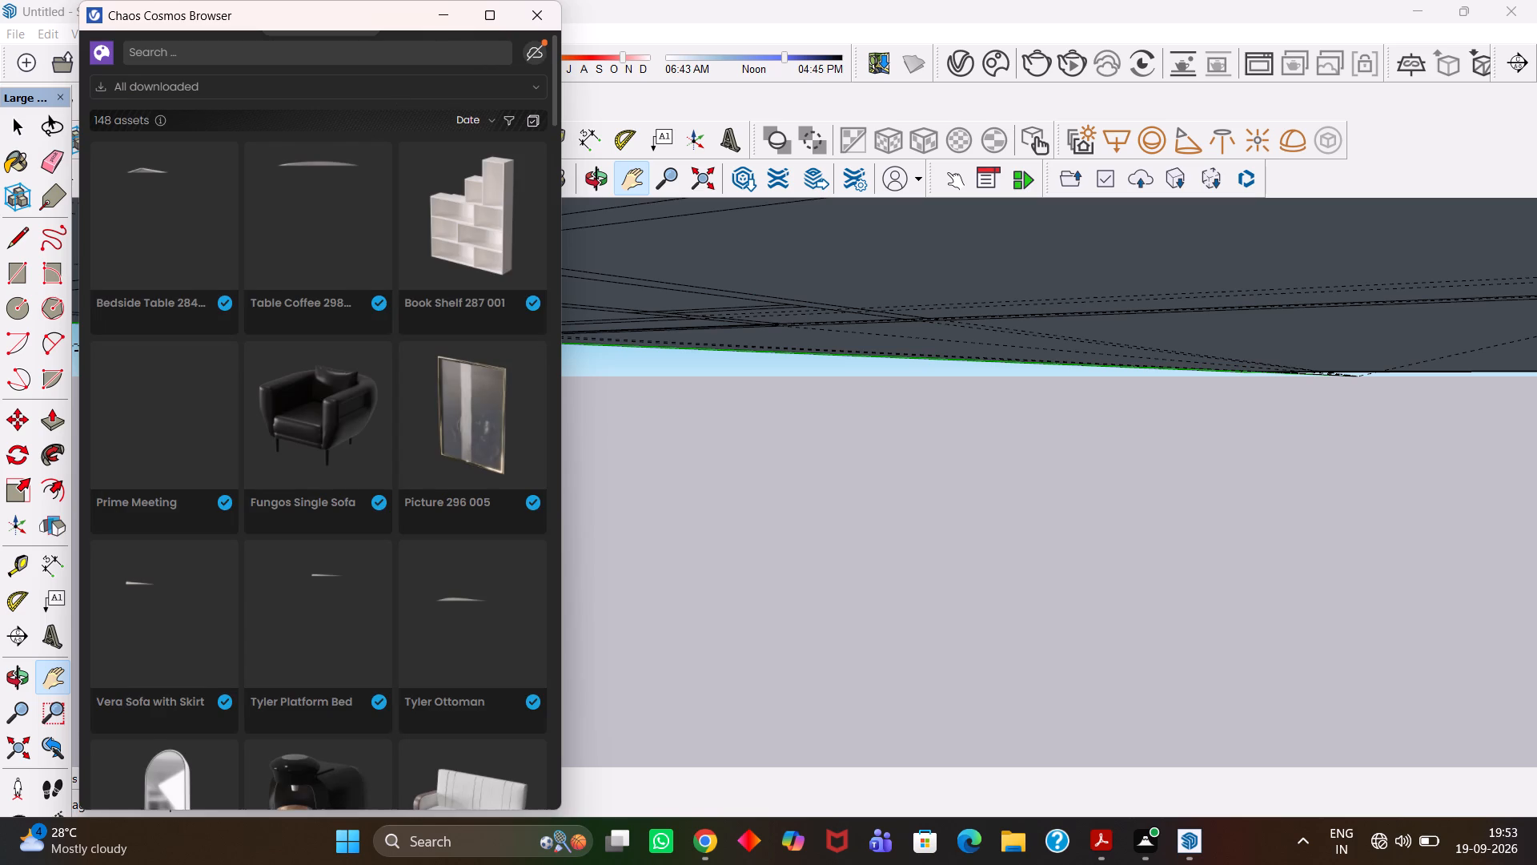
pyautogui.scroll(-1, 311, 364)
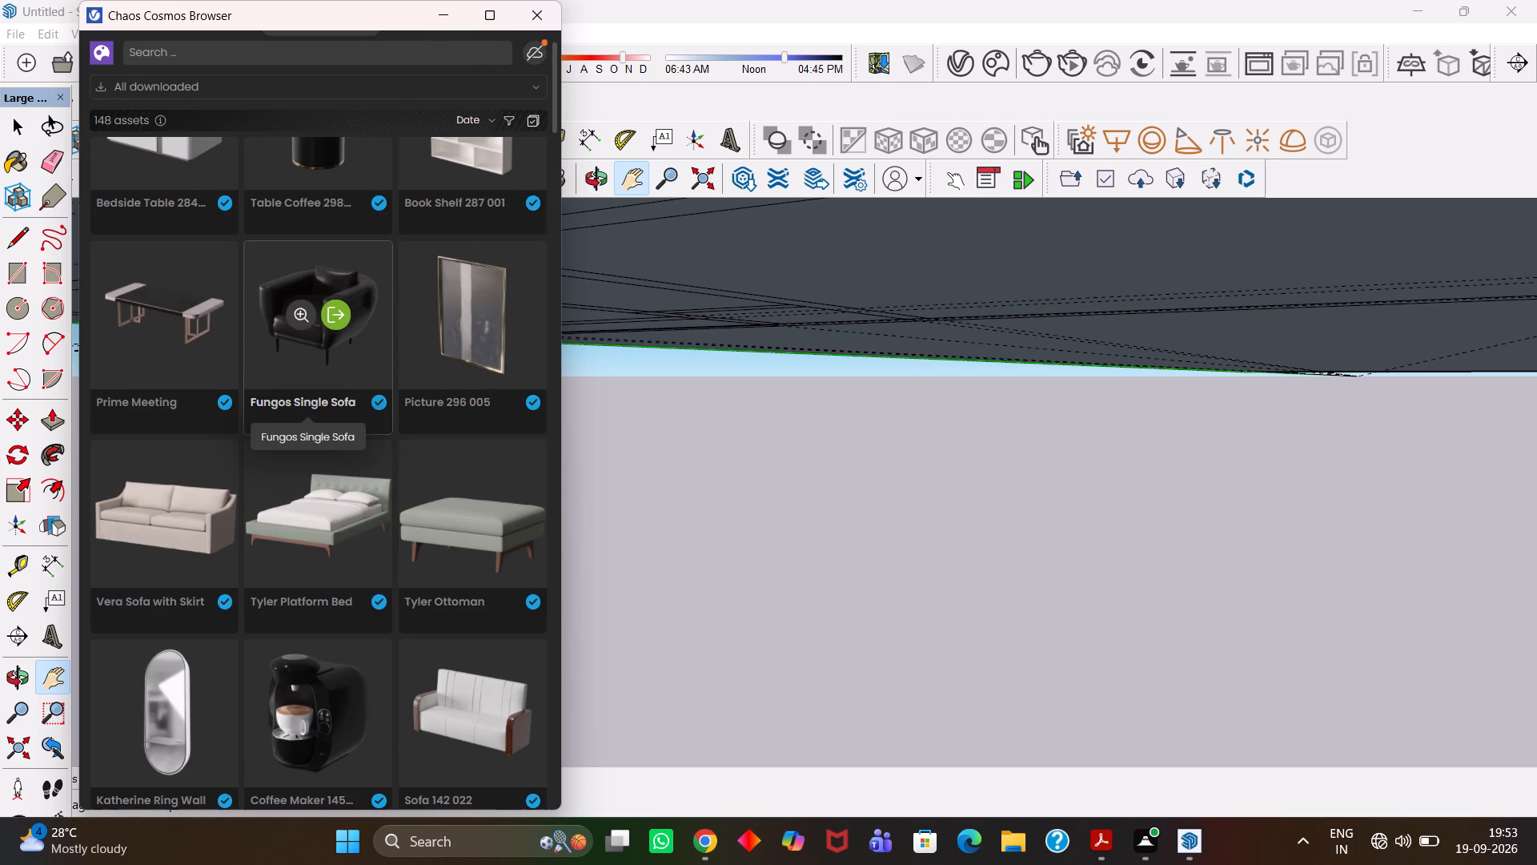
pyautogui.scroll(-1, 316, 404)
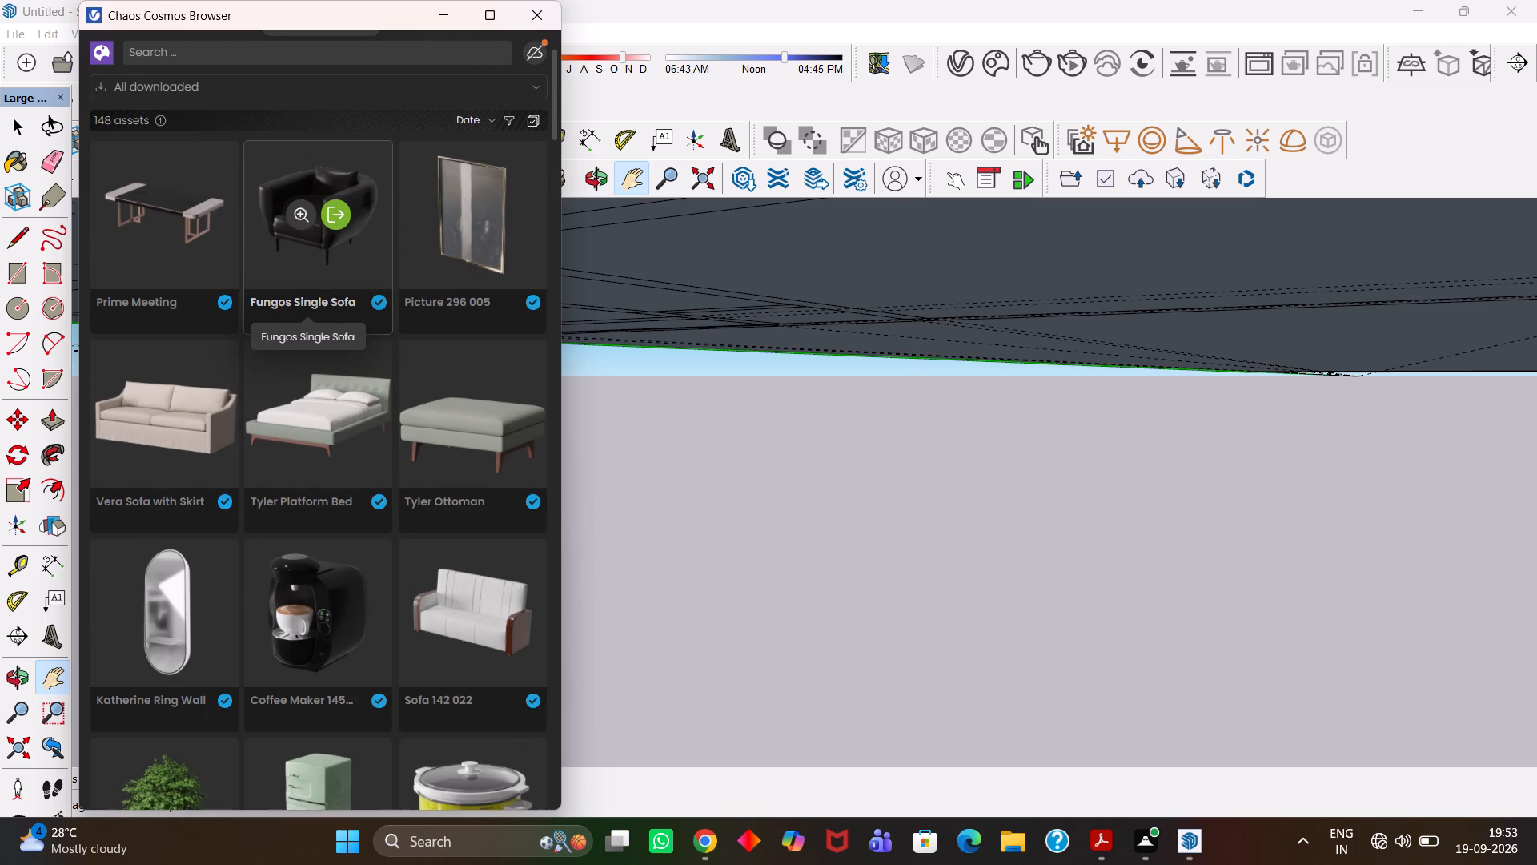
pyautogui.scroll(-1, 316, 404)
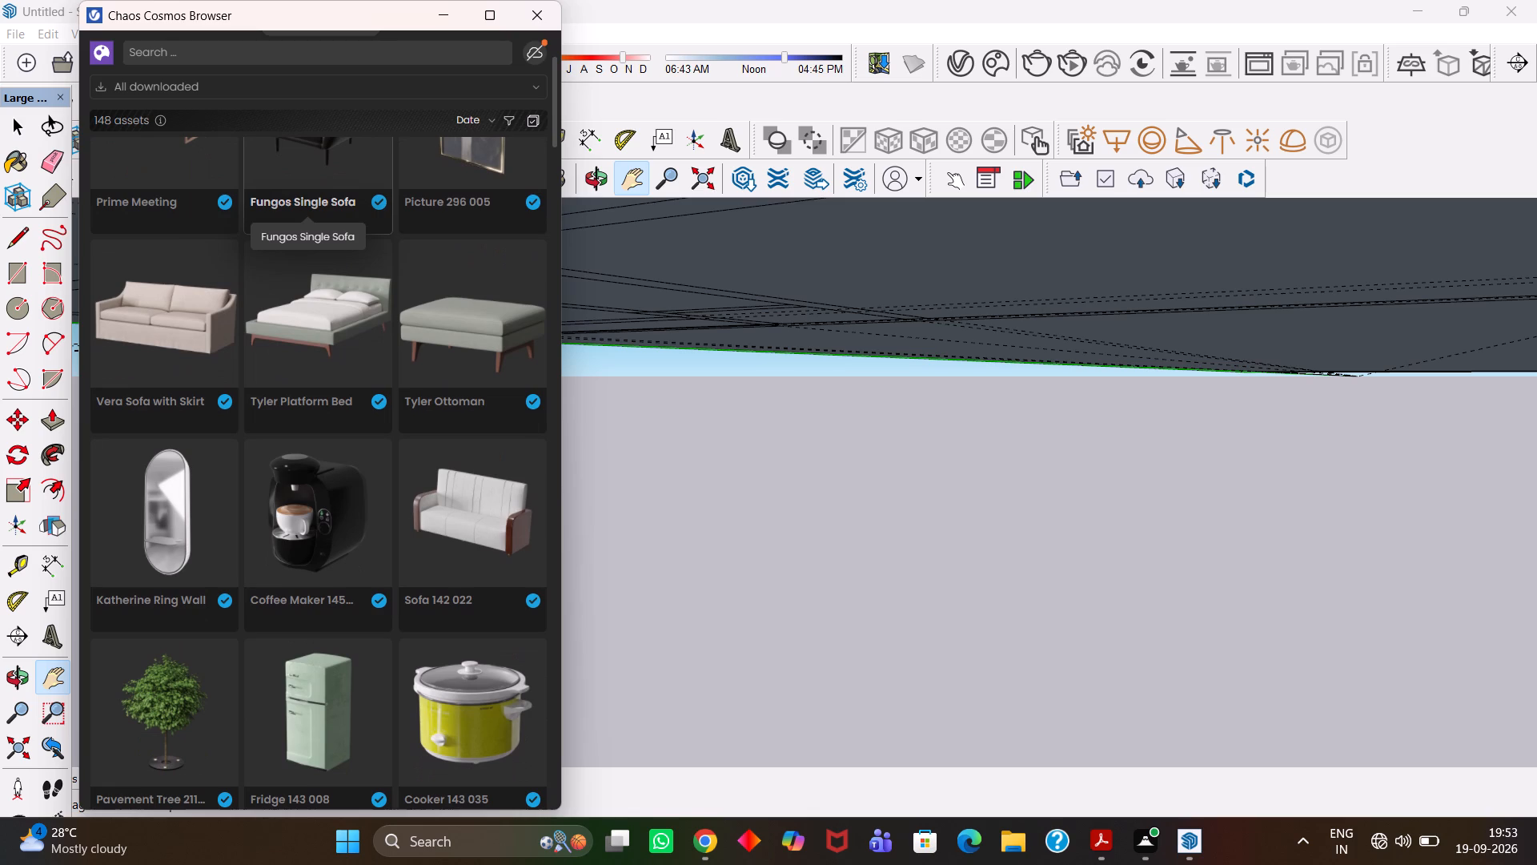
pyautogui.scroll(-1, 316, 404)
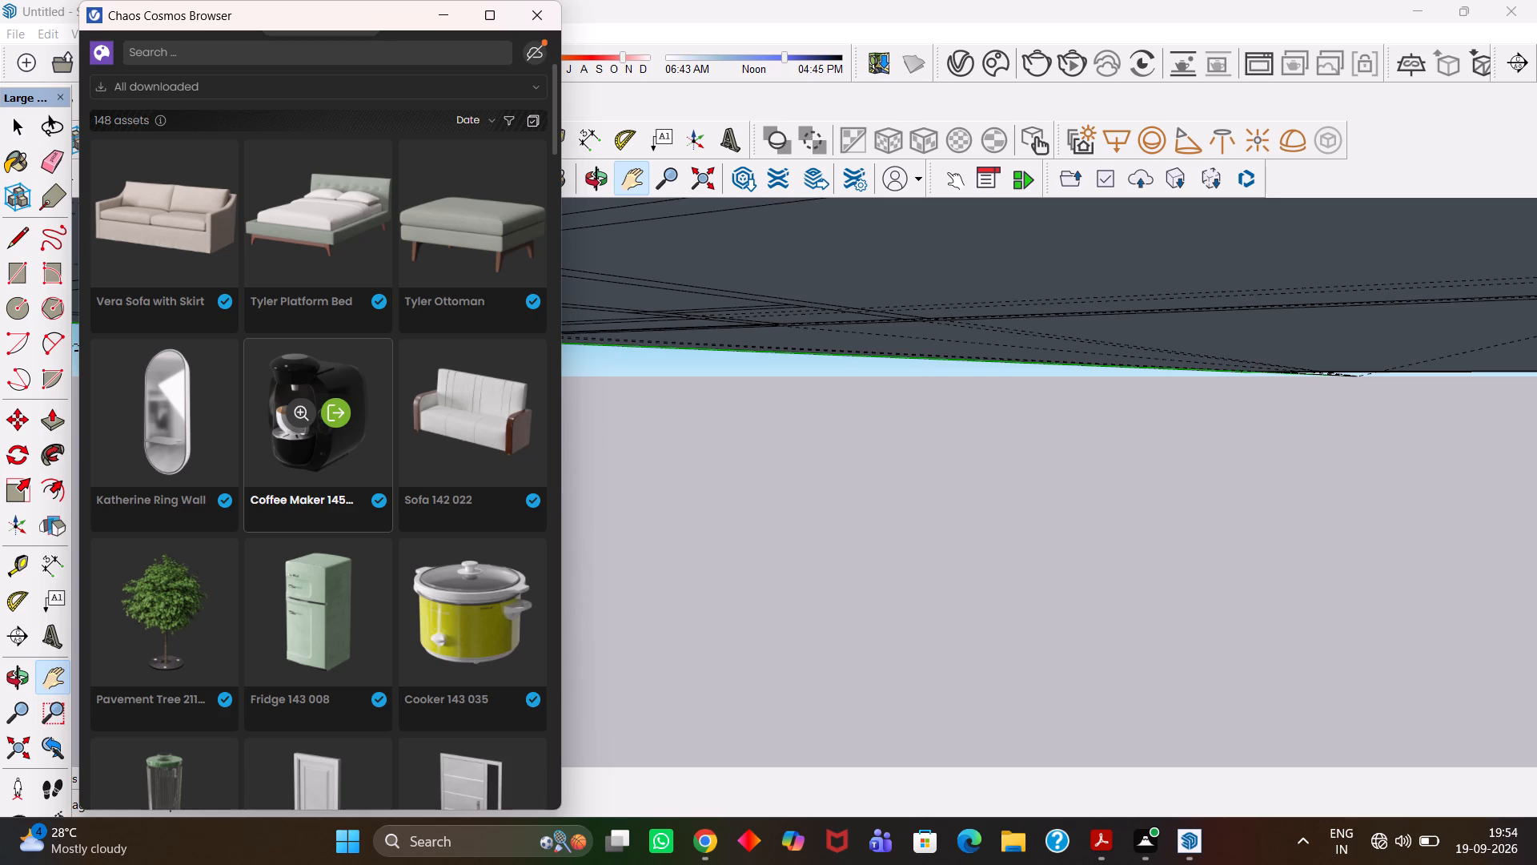
pyautogui.scroll(-5, 353, 429)
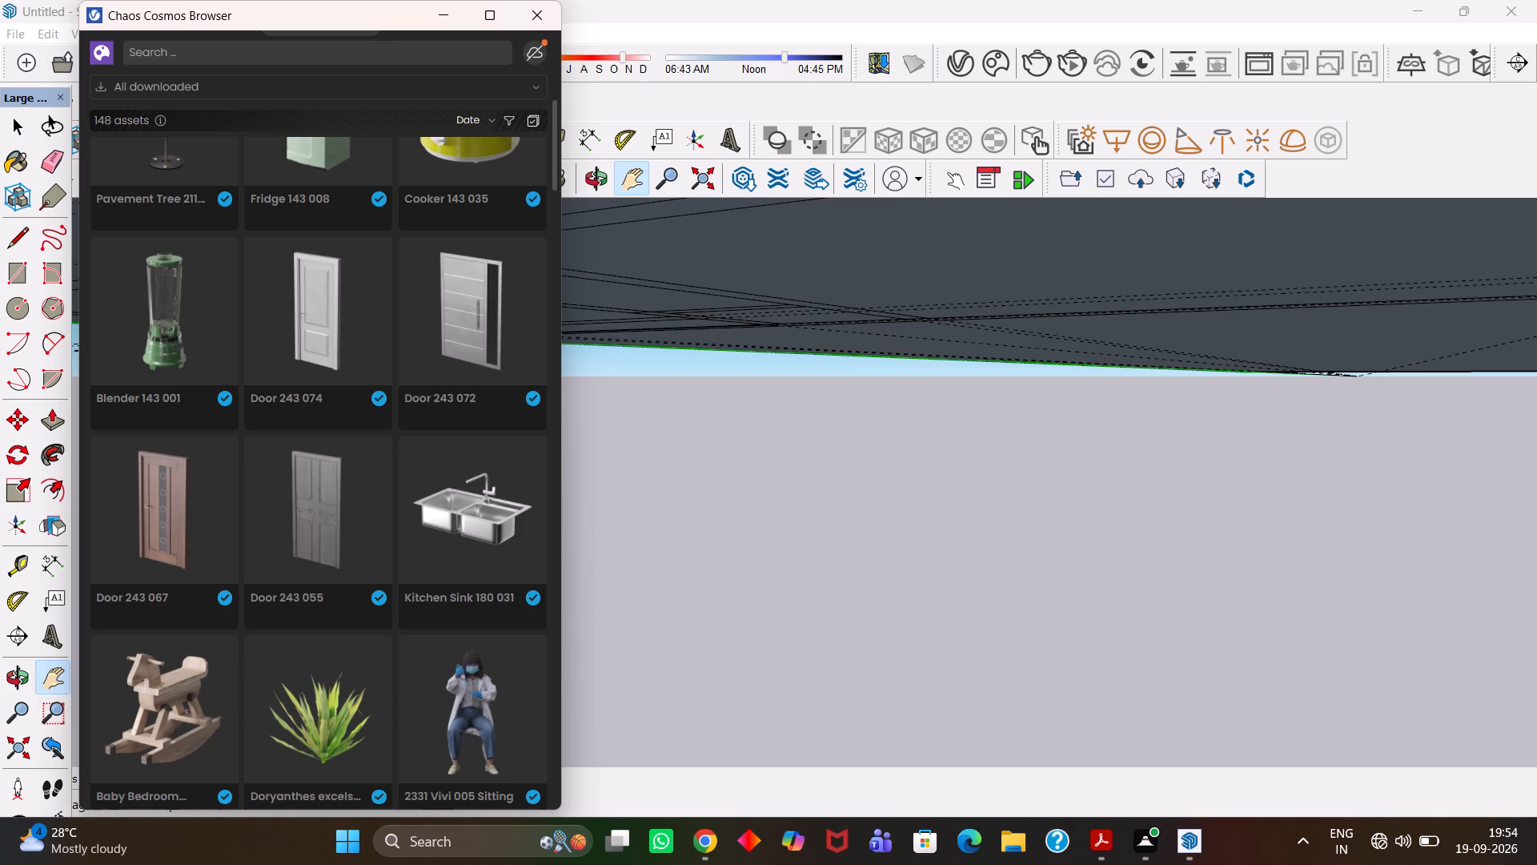
pyautogui.scroll(-2, 347, 452)
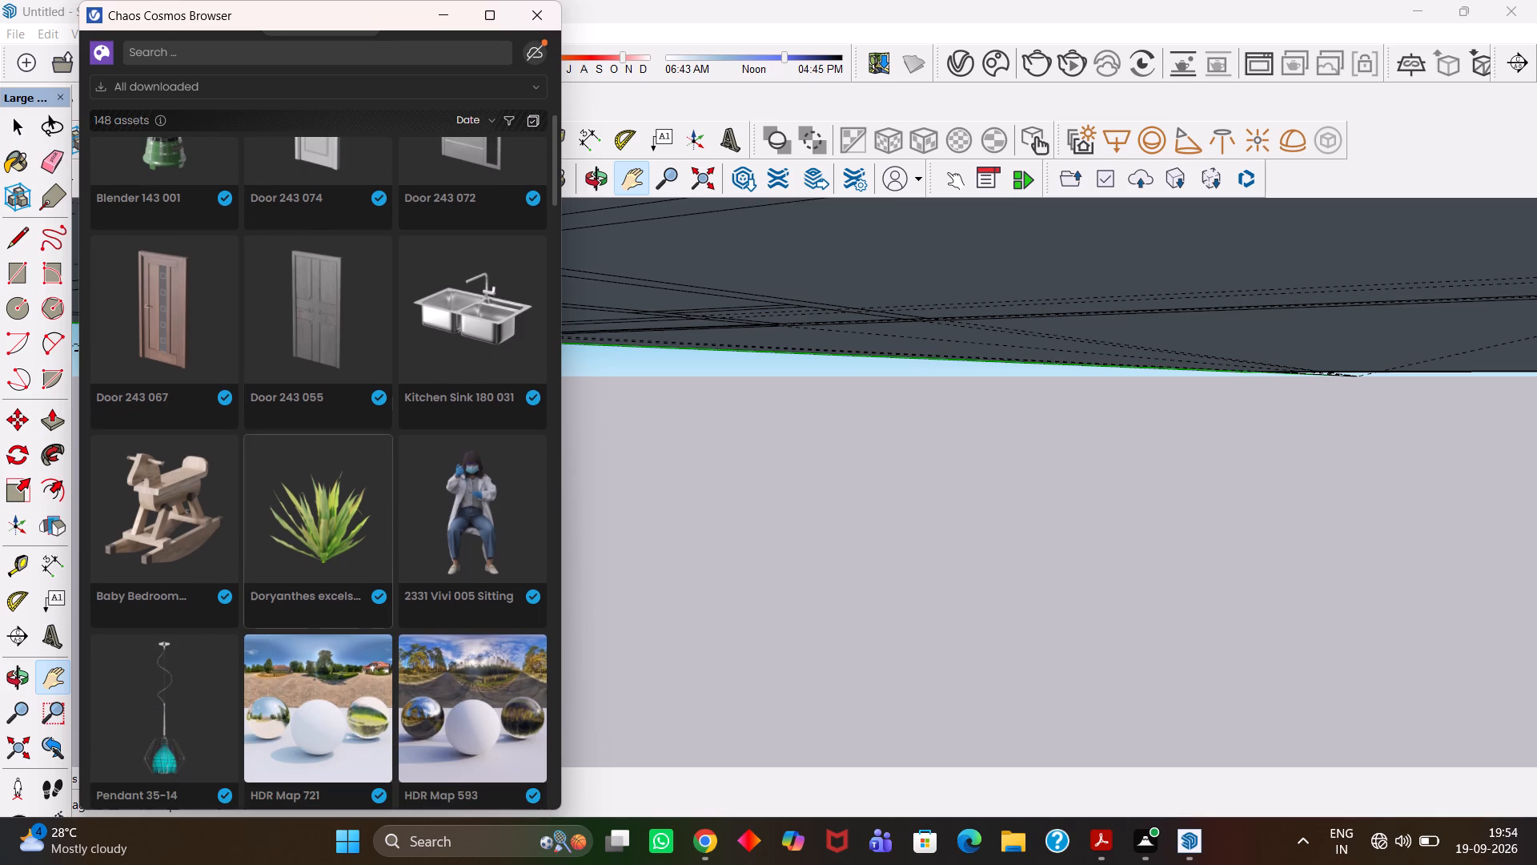
pyautogui.scroll(-6, 347, 455)
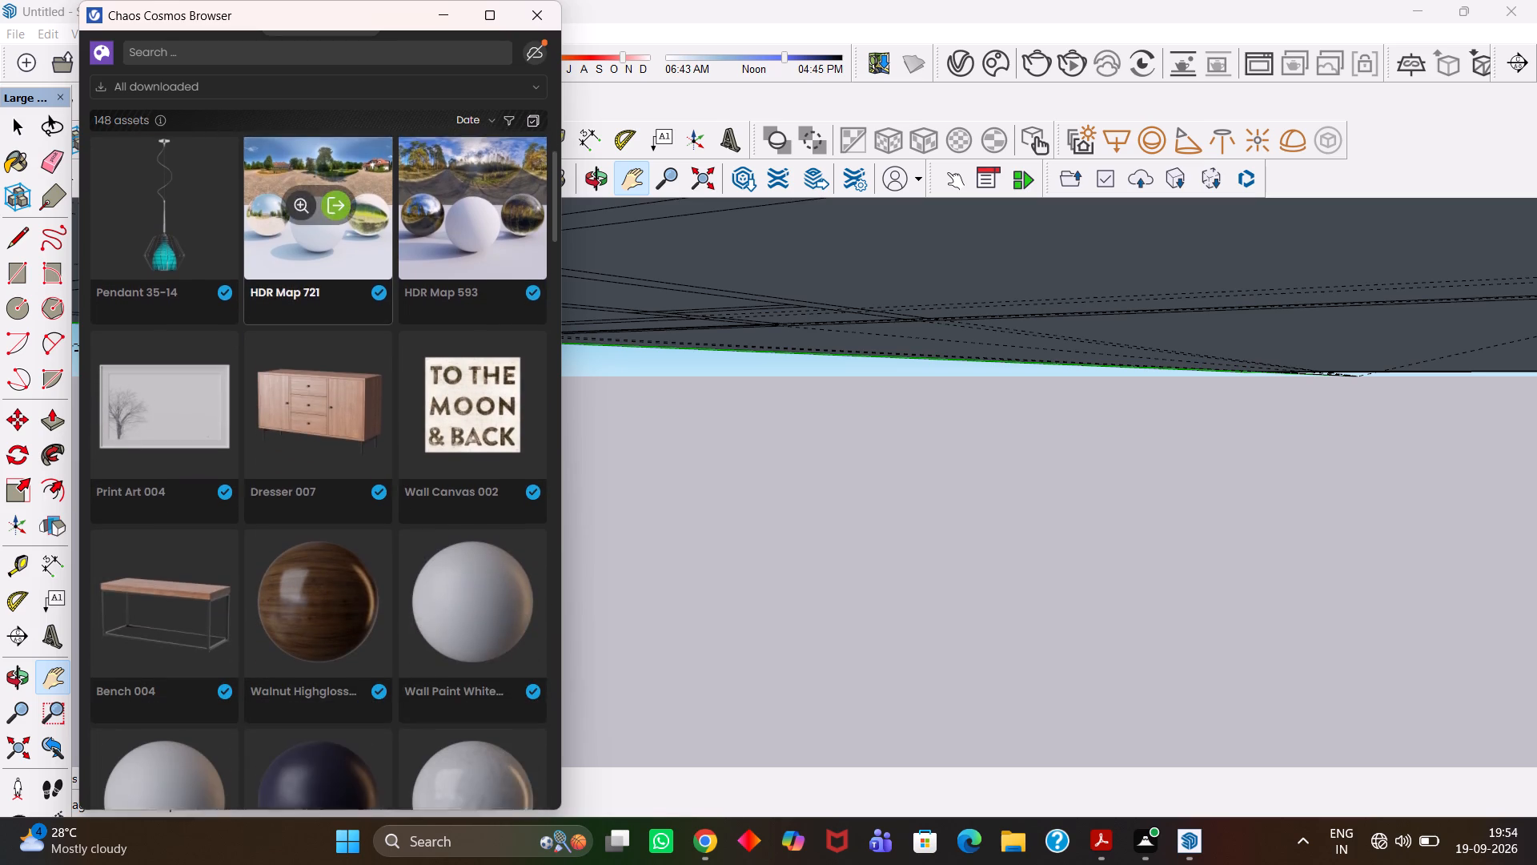
# Look through the downloaded Cosmos surface materials, from wall paints and plasters to porcelain, marble and glass.
pyautogui.scroll(-2, 356, 412)
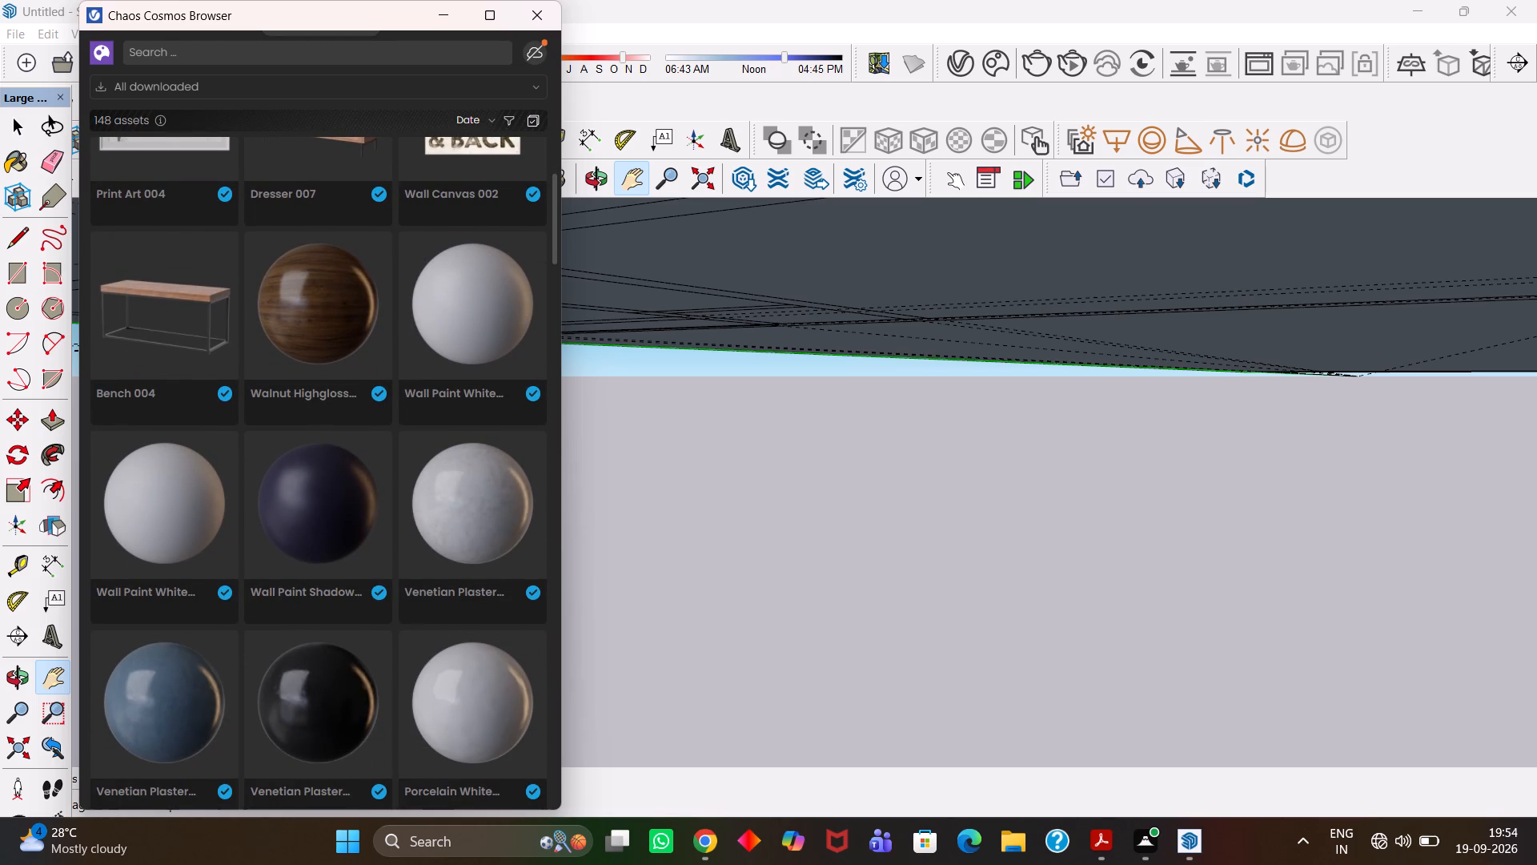
pyautogui.scroll(-2, 356, 412)
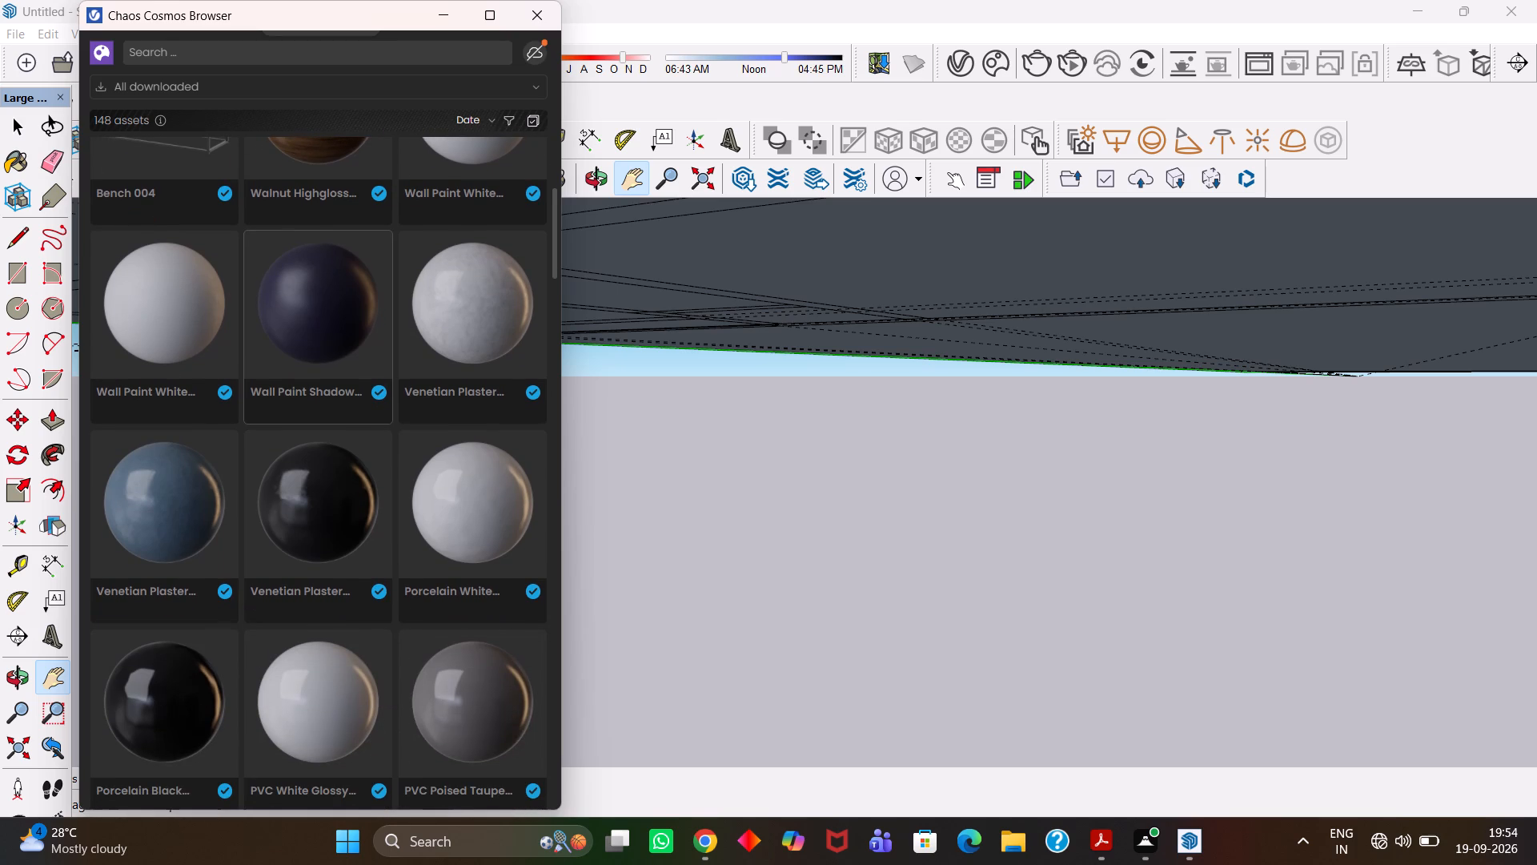
pyautogui.scroll(-1, 356, 412)
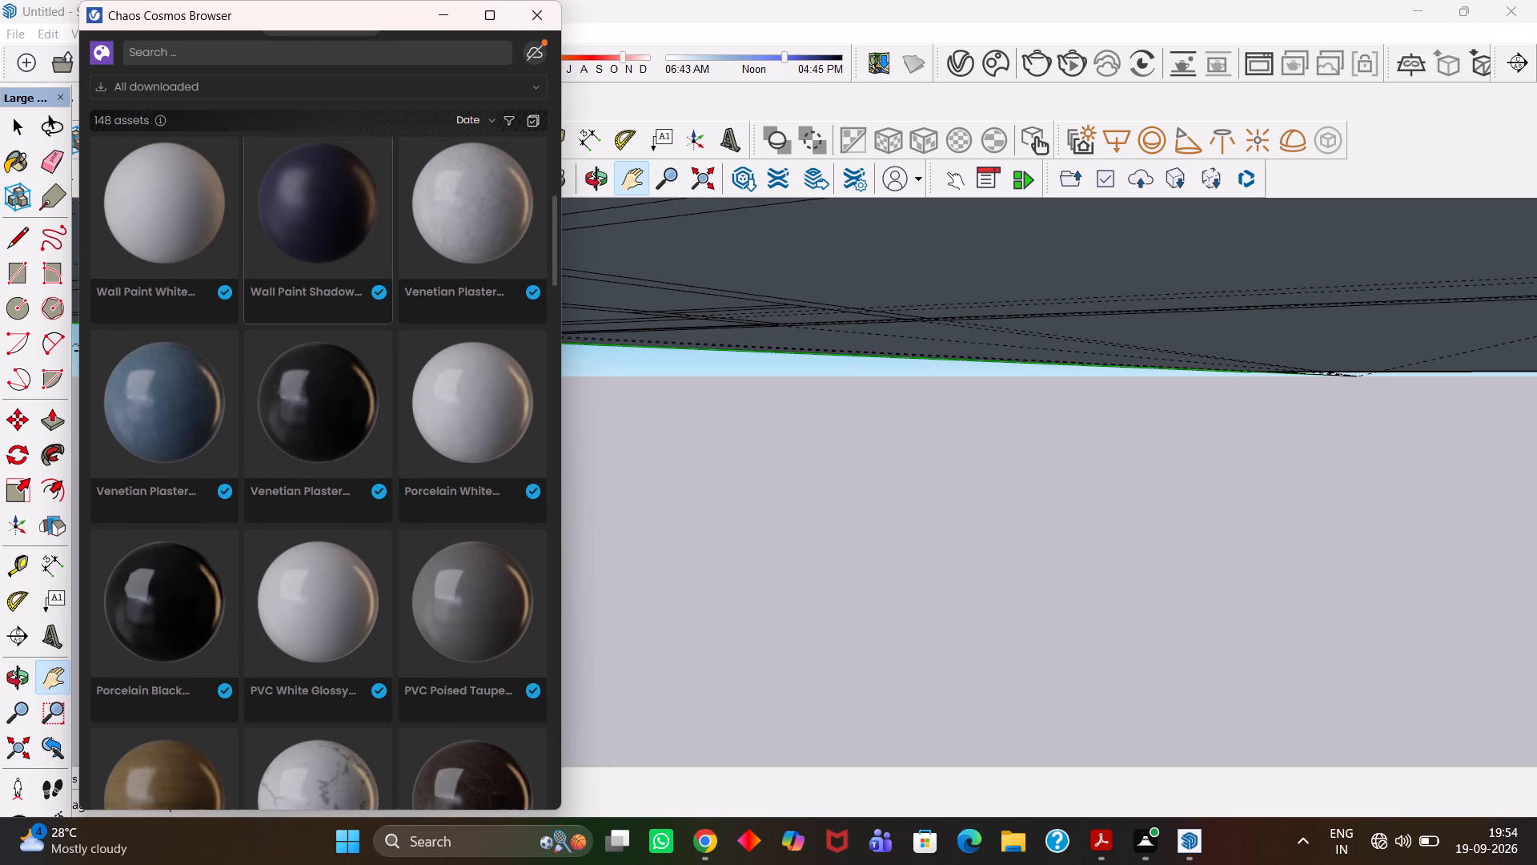
pyautogui.scroll(-2, 356, 412)
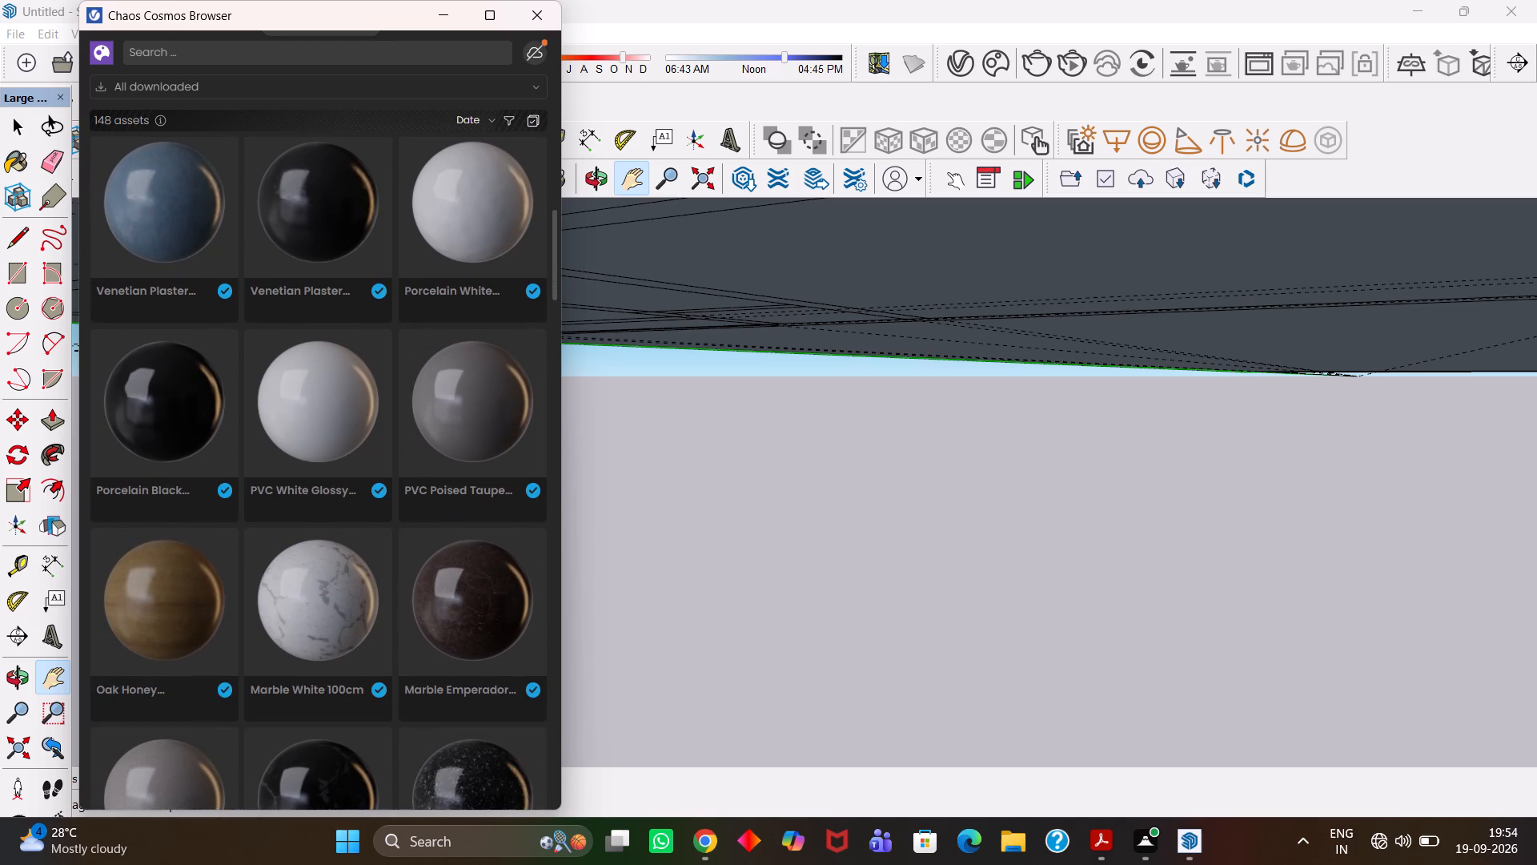
pyautogui.scroll(-1, 356, 412)
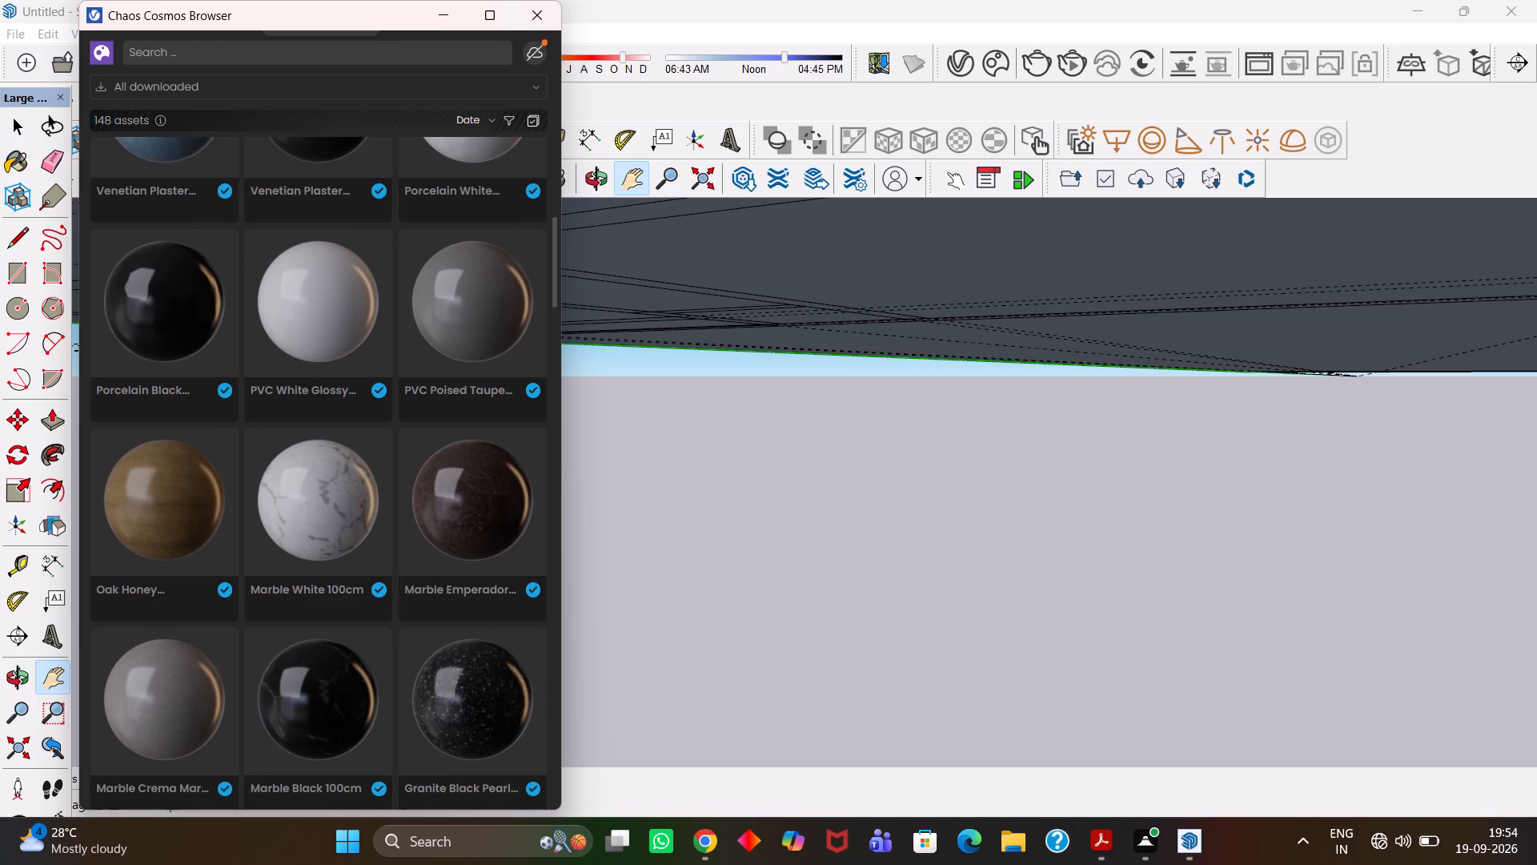
pyautogui.scroll(-1, 356, 412)
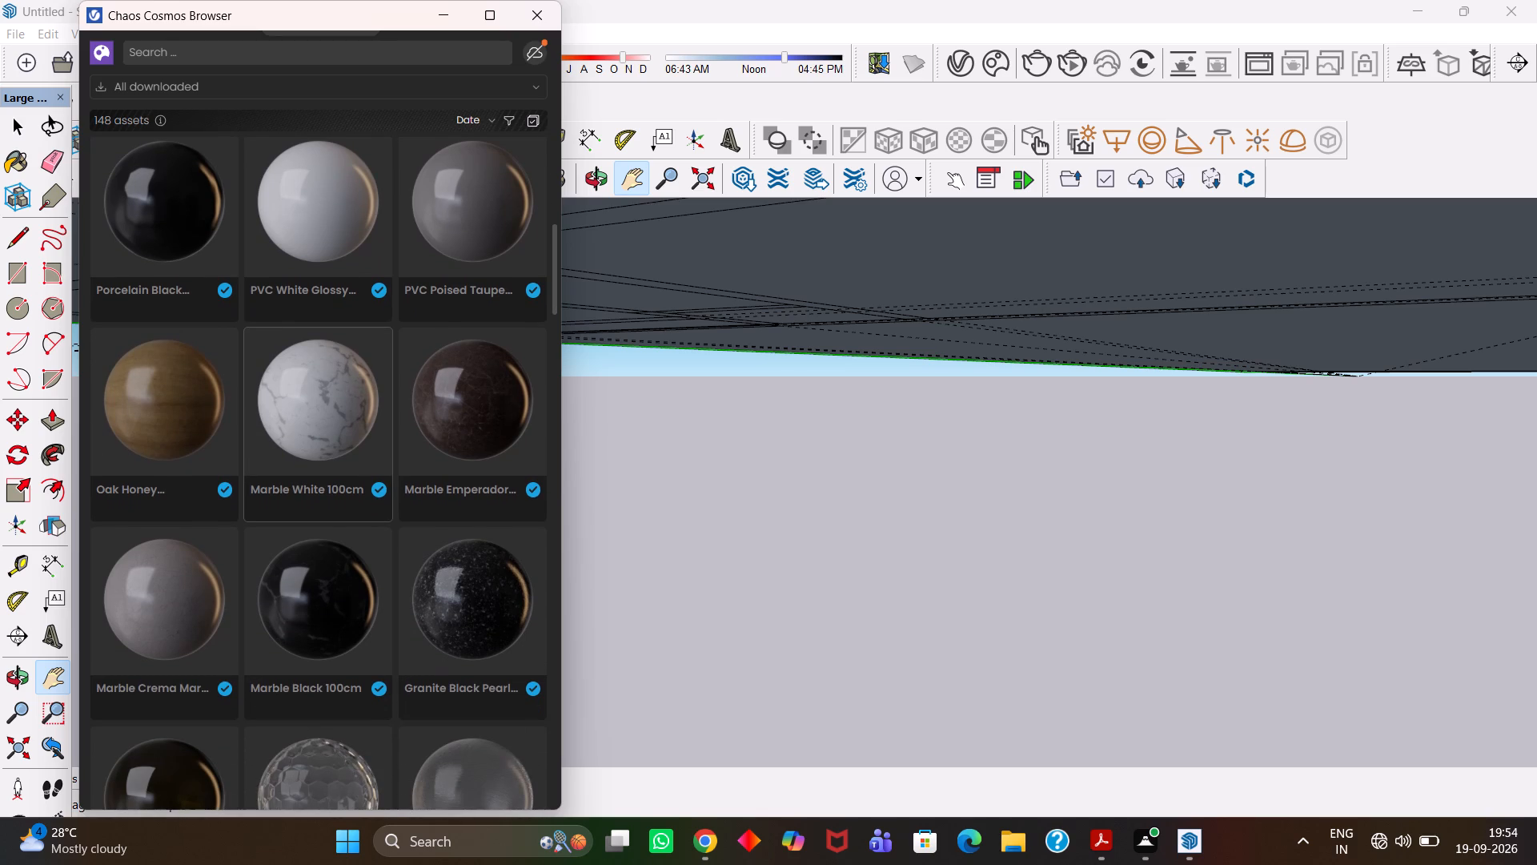
pyautogui.scroll(-2, 356, 412)
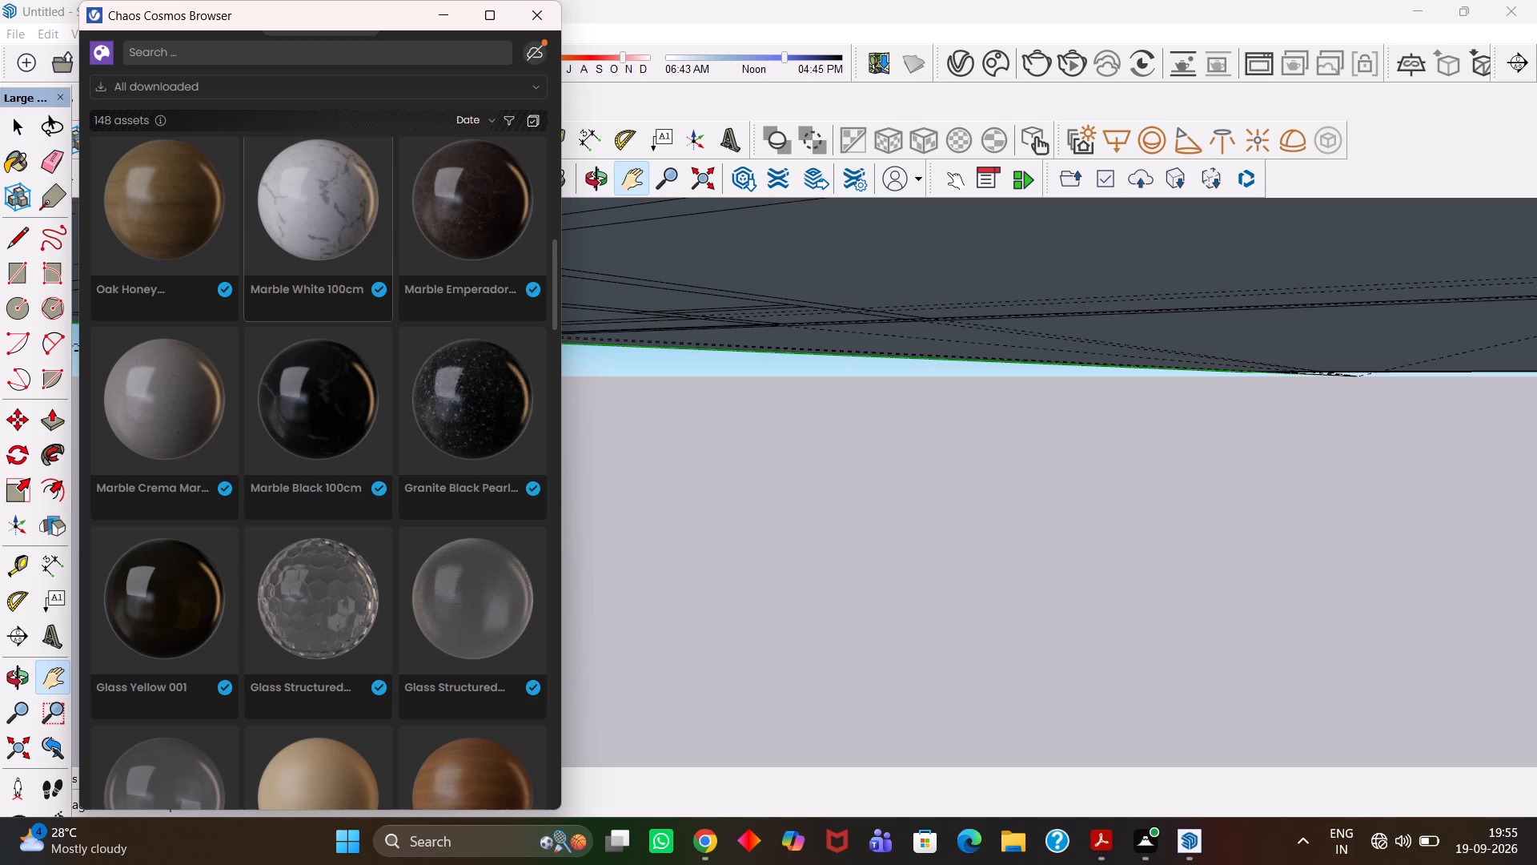
# Look through the downloaded Cosmos lights, sofas, beds, kitchen items, decor, windows, doors and fixtures.
pyautogui.scroll(-8, 356, 412)
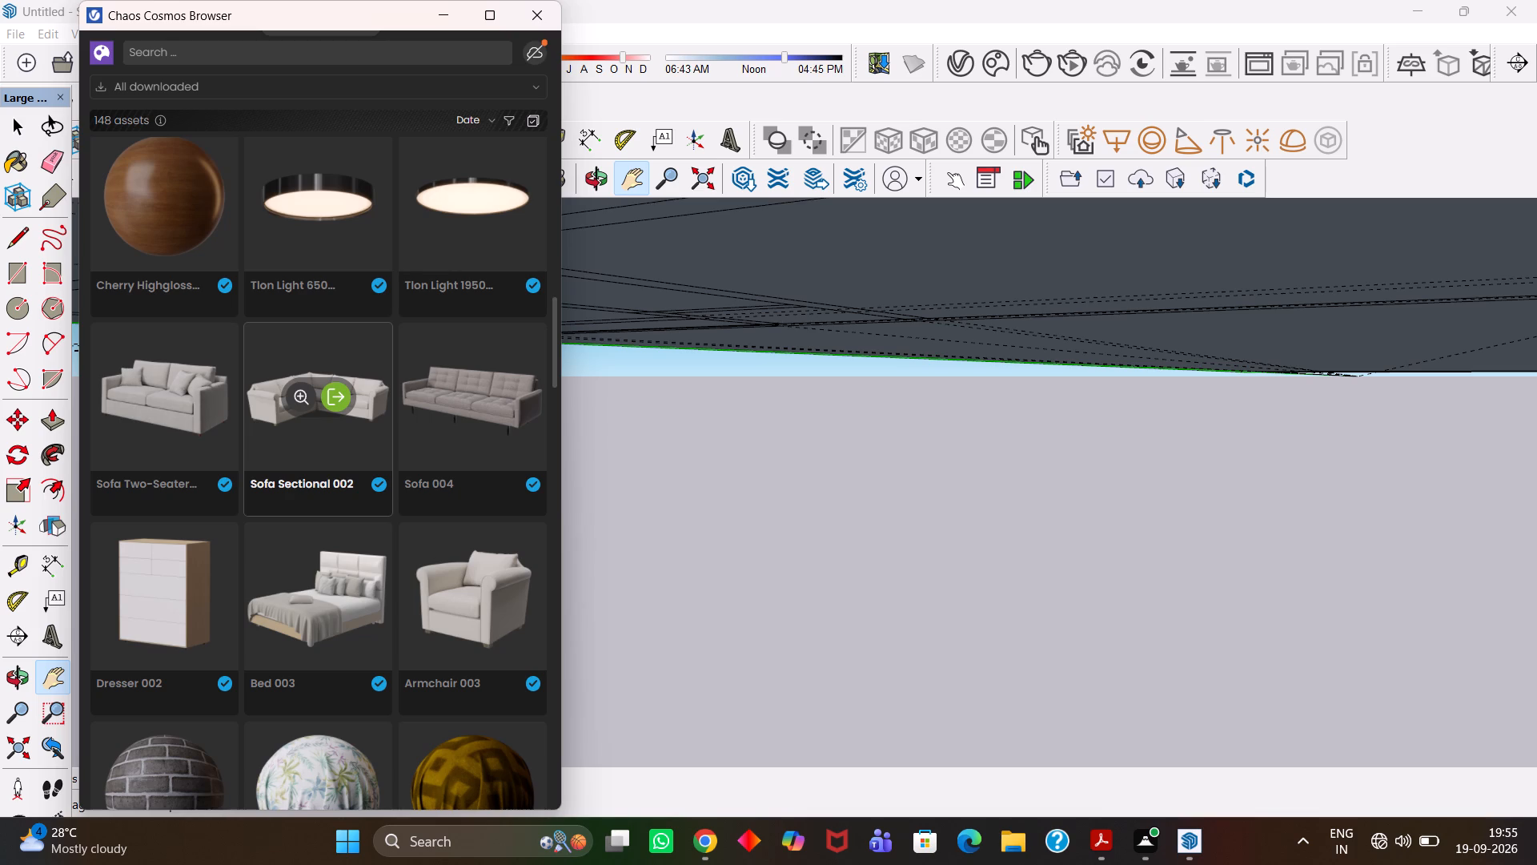
pyautogui.scroll(-1, 359, 412)
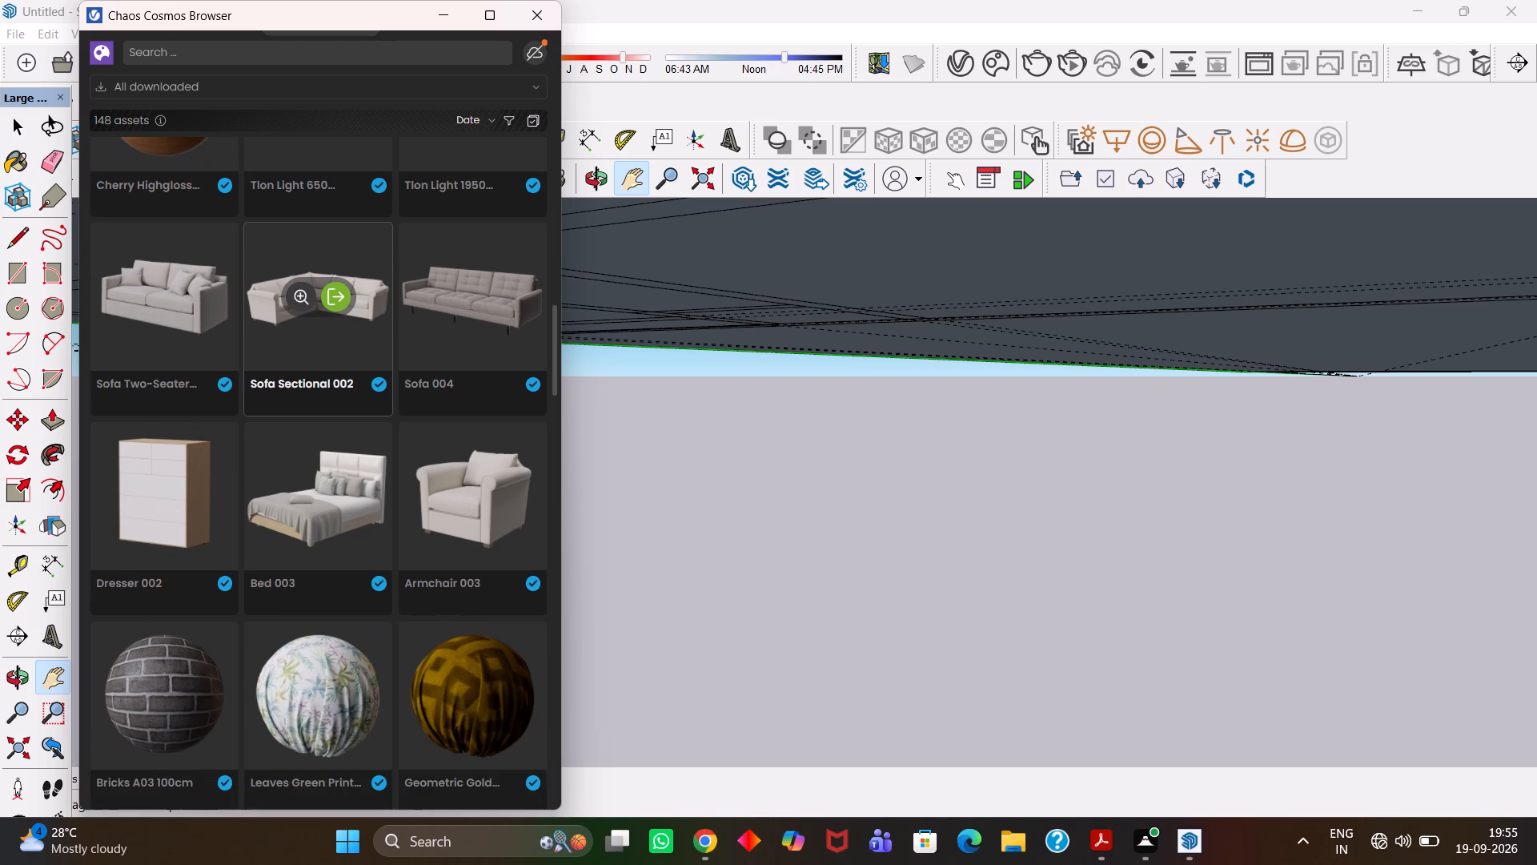
pyautogui.scroll(-1, 359, 412)
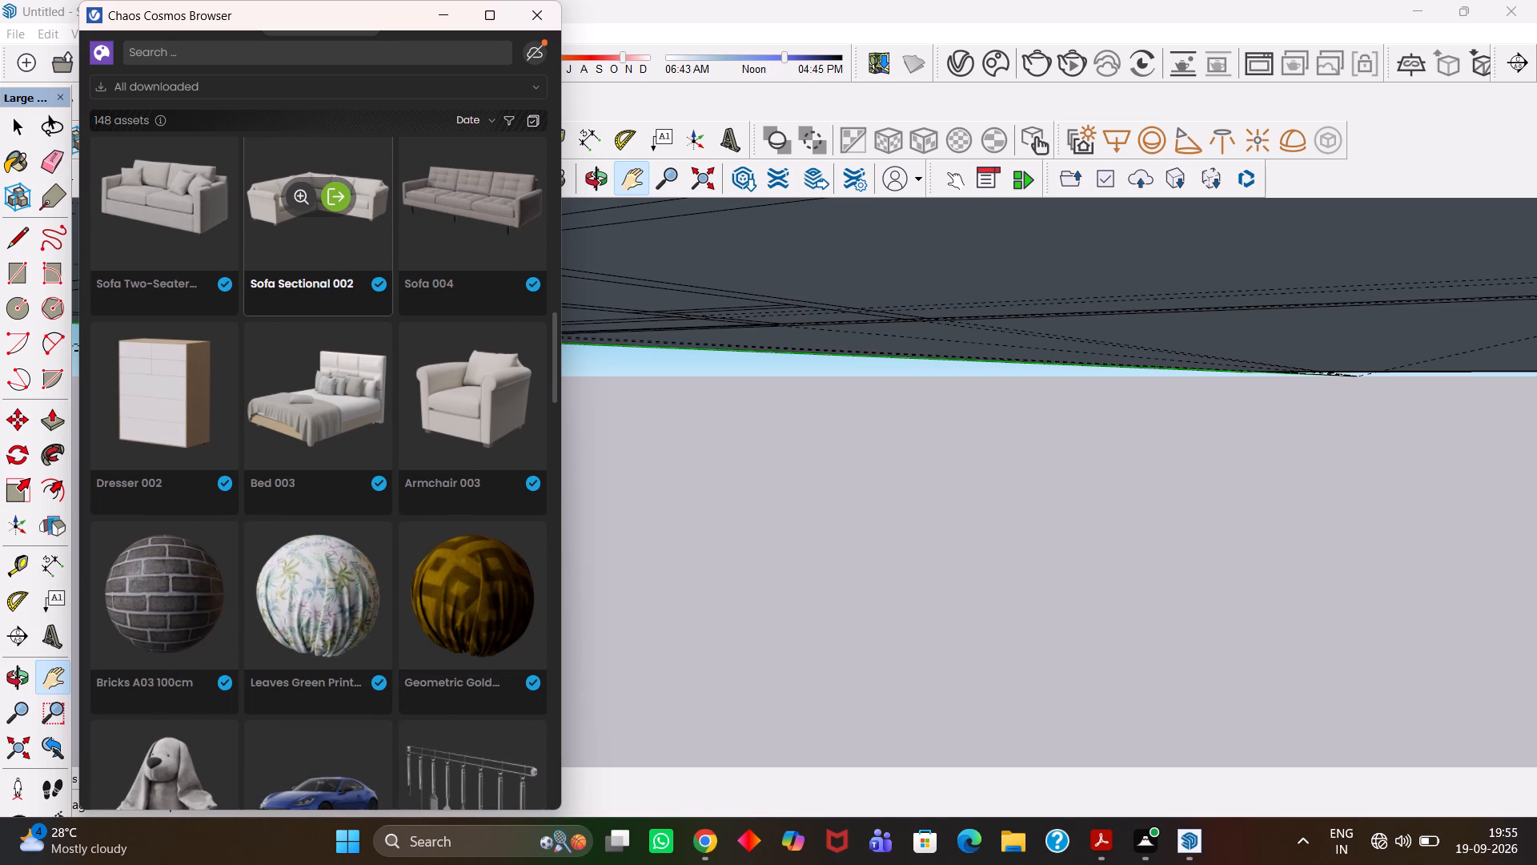
pyautogui.scroll(-2, 359, 412)
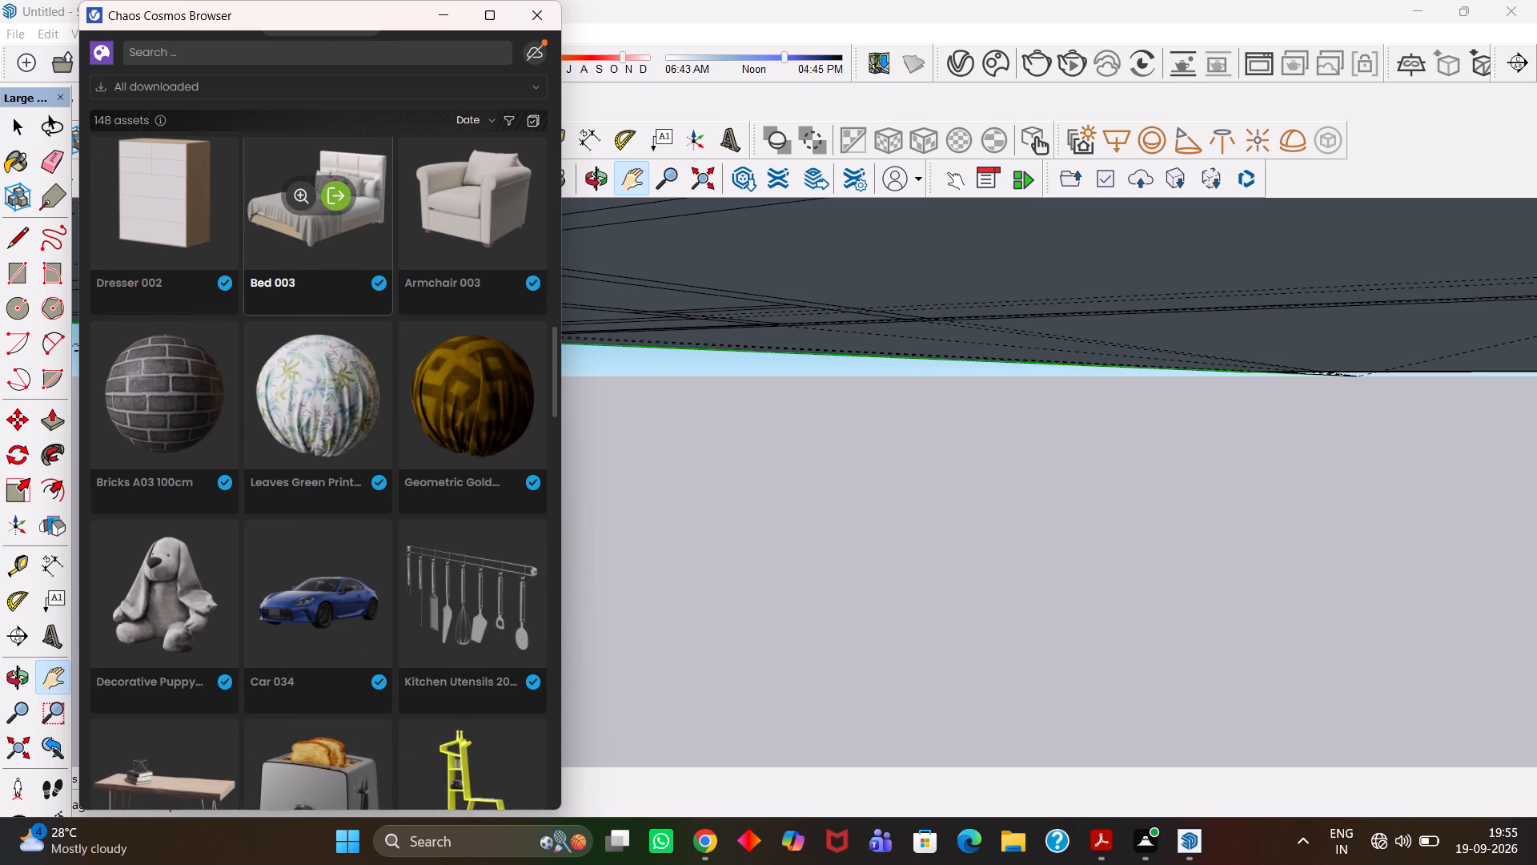
pyautogui.scroll(-3, 359, 410)
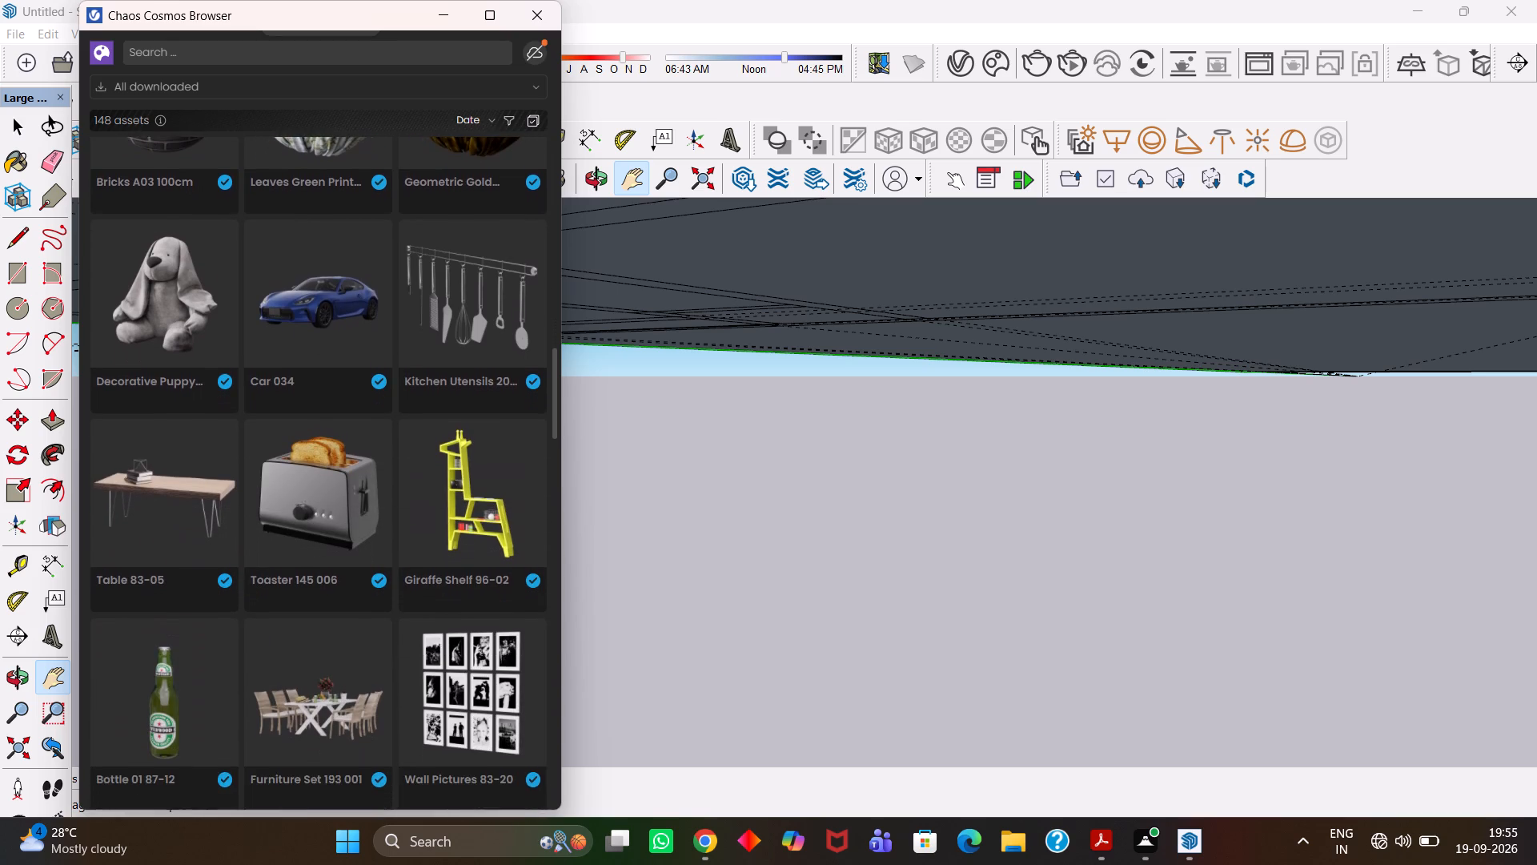
pyautogui.scroll(-1, 359, 410)
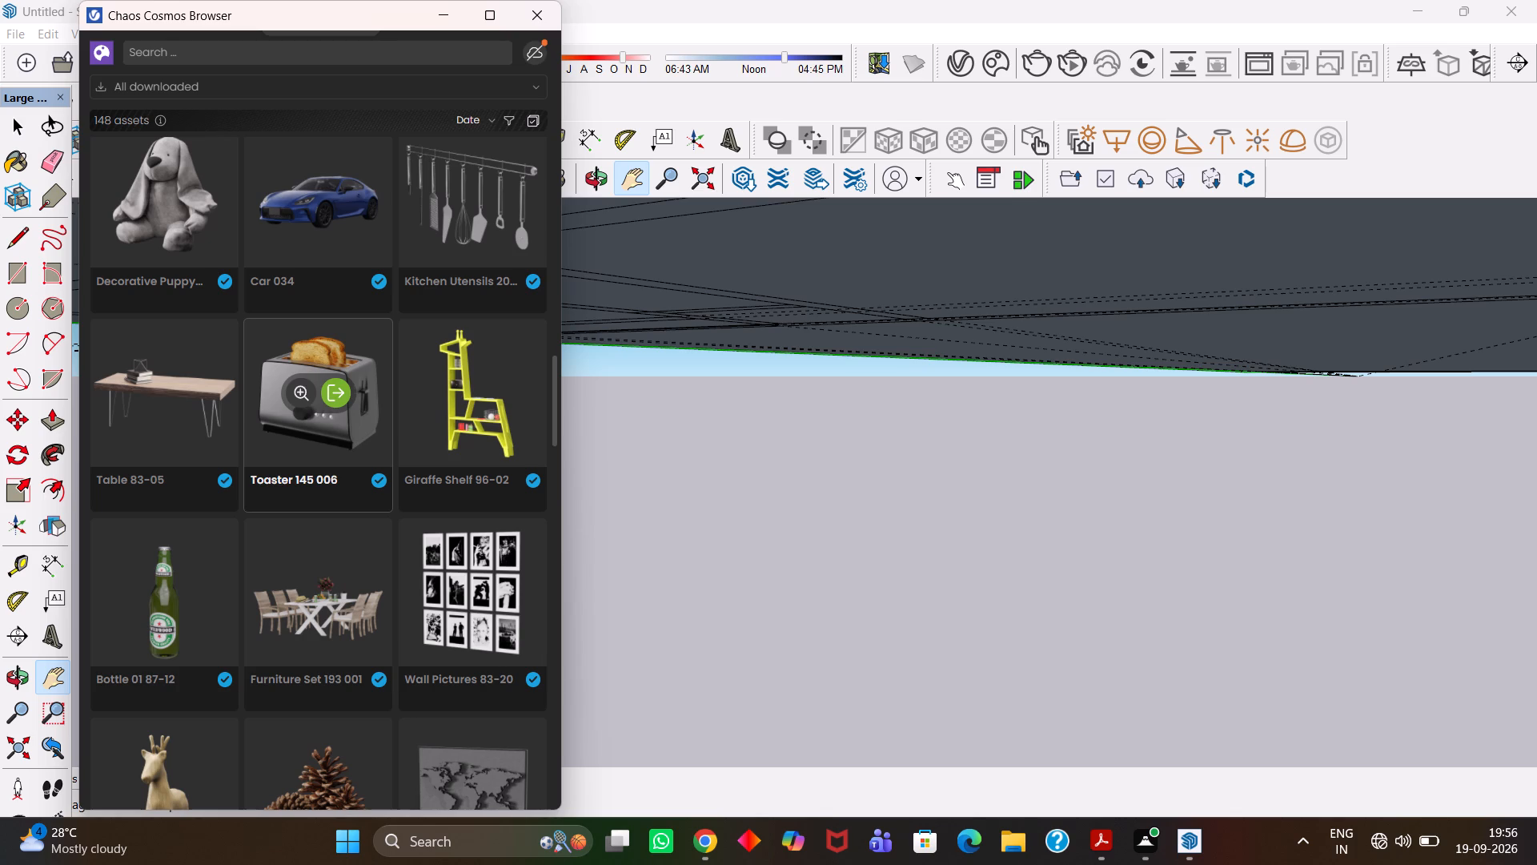
pyautogui.scroll(-2, 369, 408)
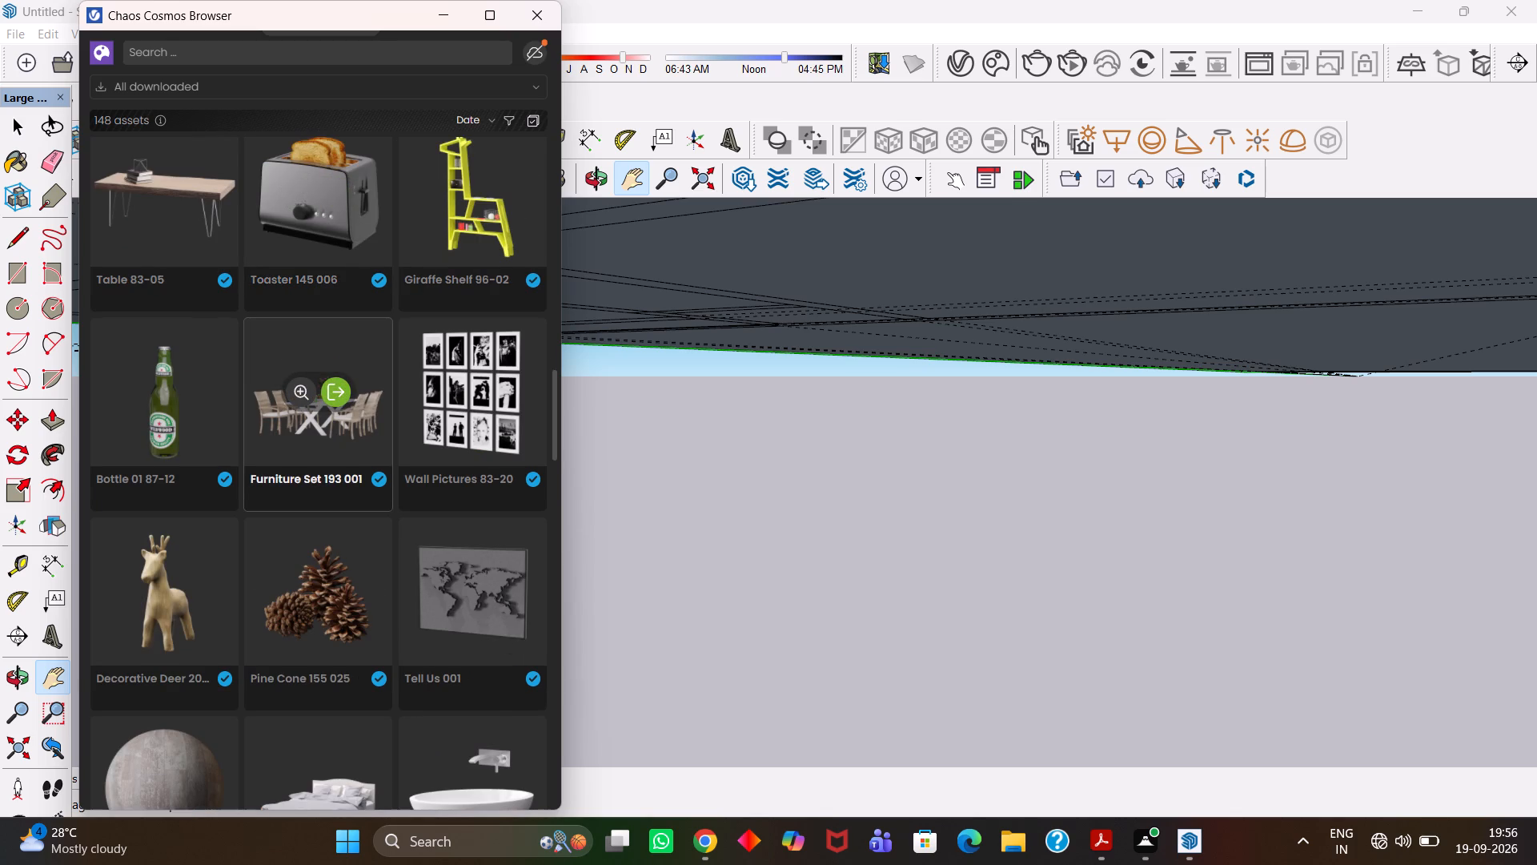
pyautogui.scroll(-2, 319, 324)
pyautogui.scroll(-4, 245, 411)
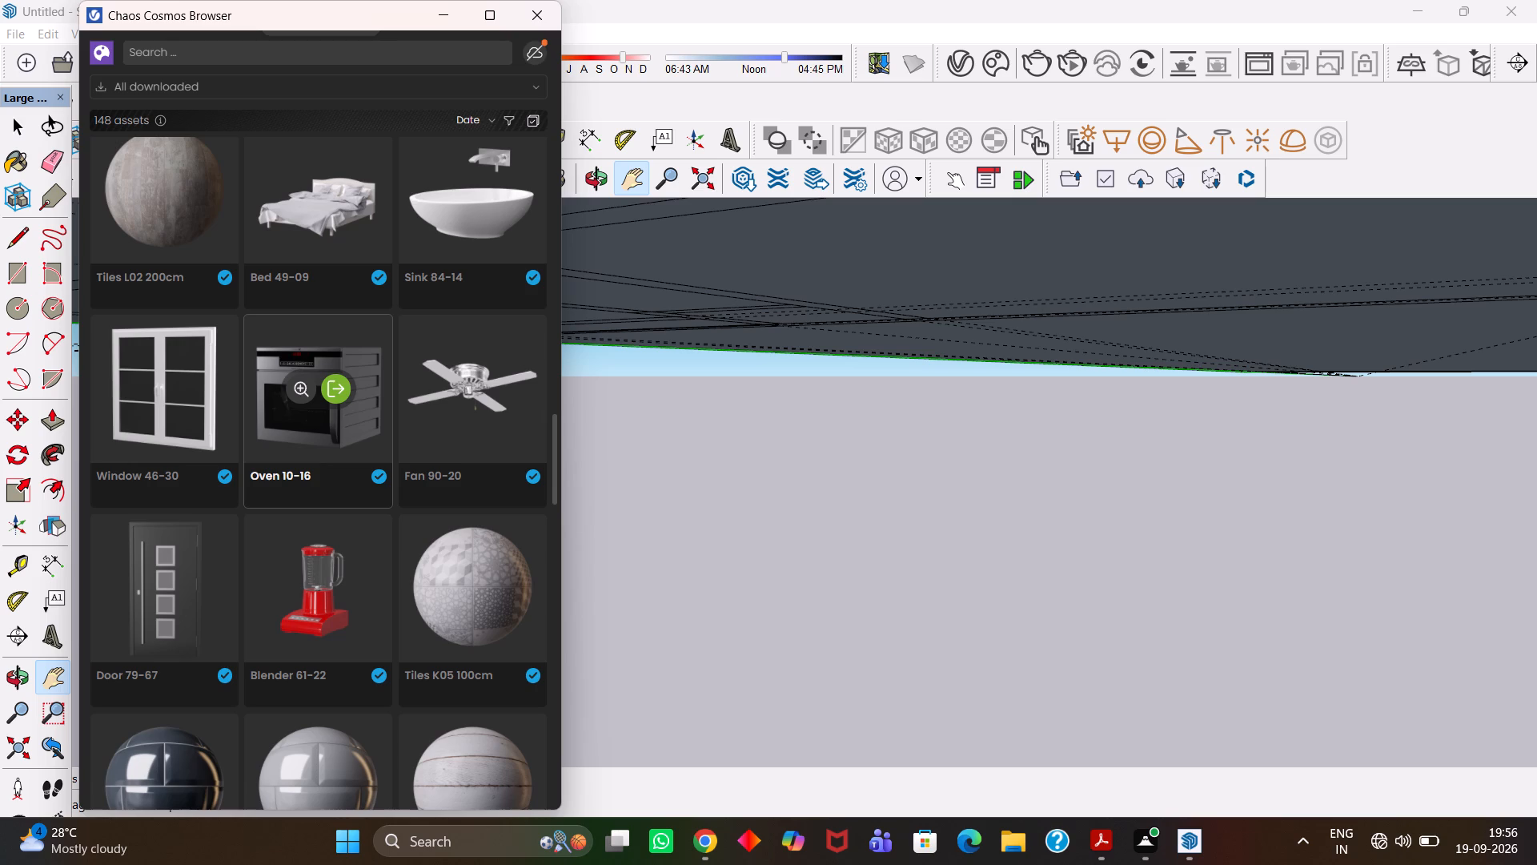
pyautogui.scroll(-1, 251, 413)
pyautogui.scroll(-1, 198, 489)
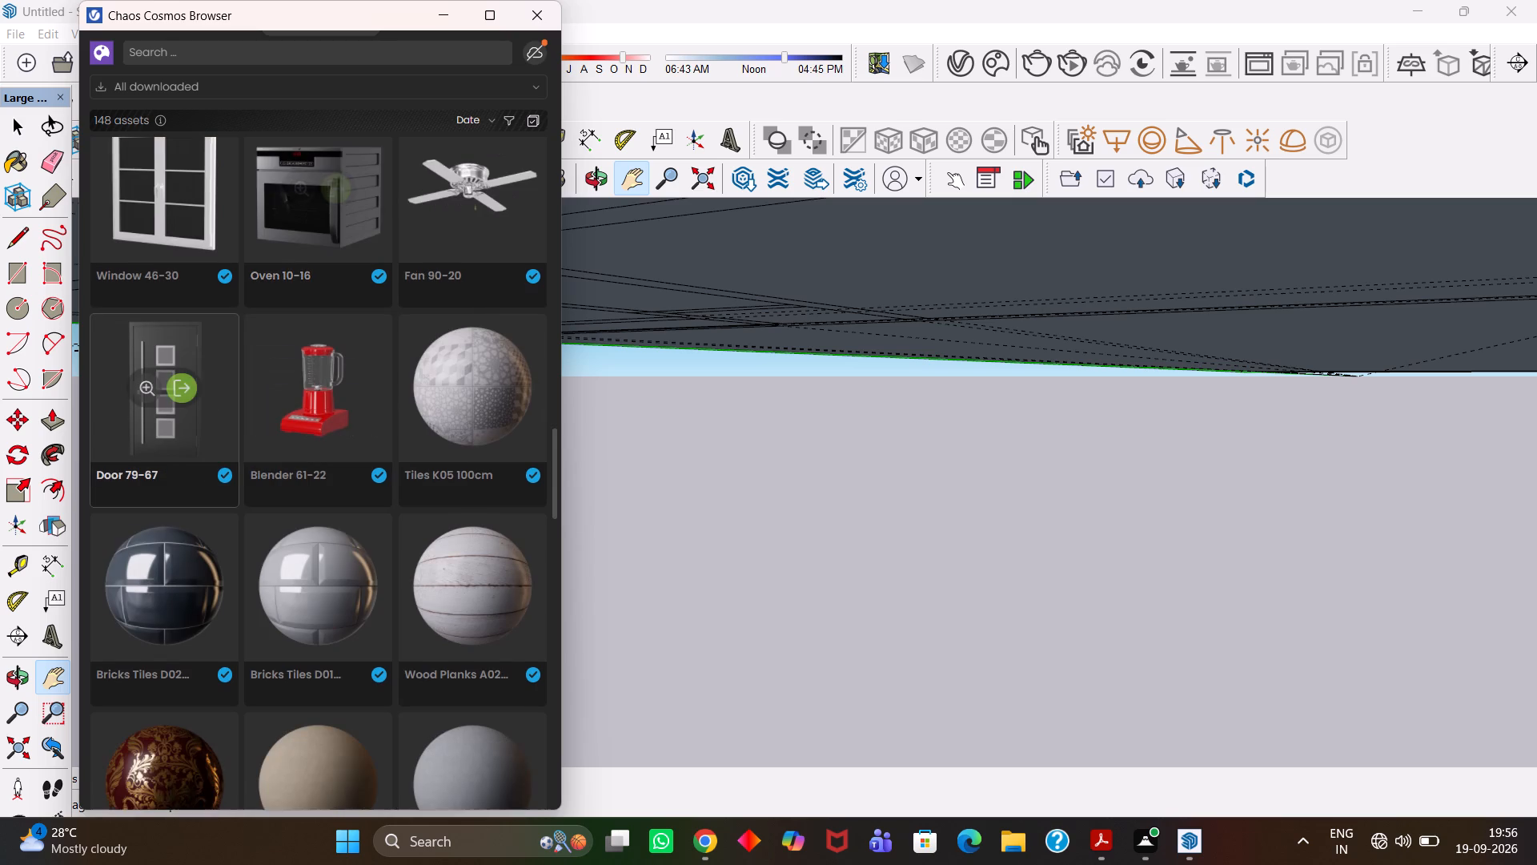
pyautogui.scroll(-4, 236, 491)
pyautogui.scroll(5, 232, 493)
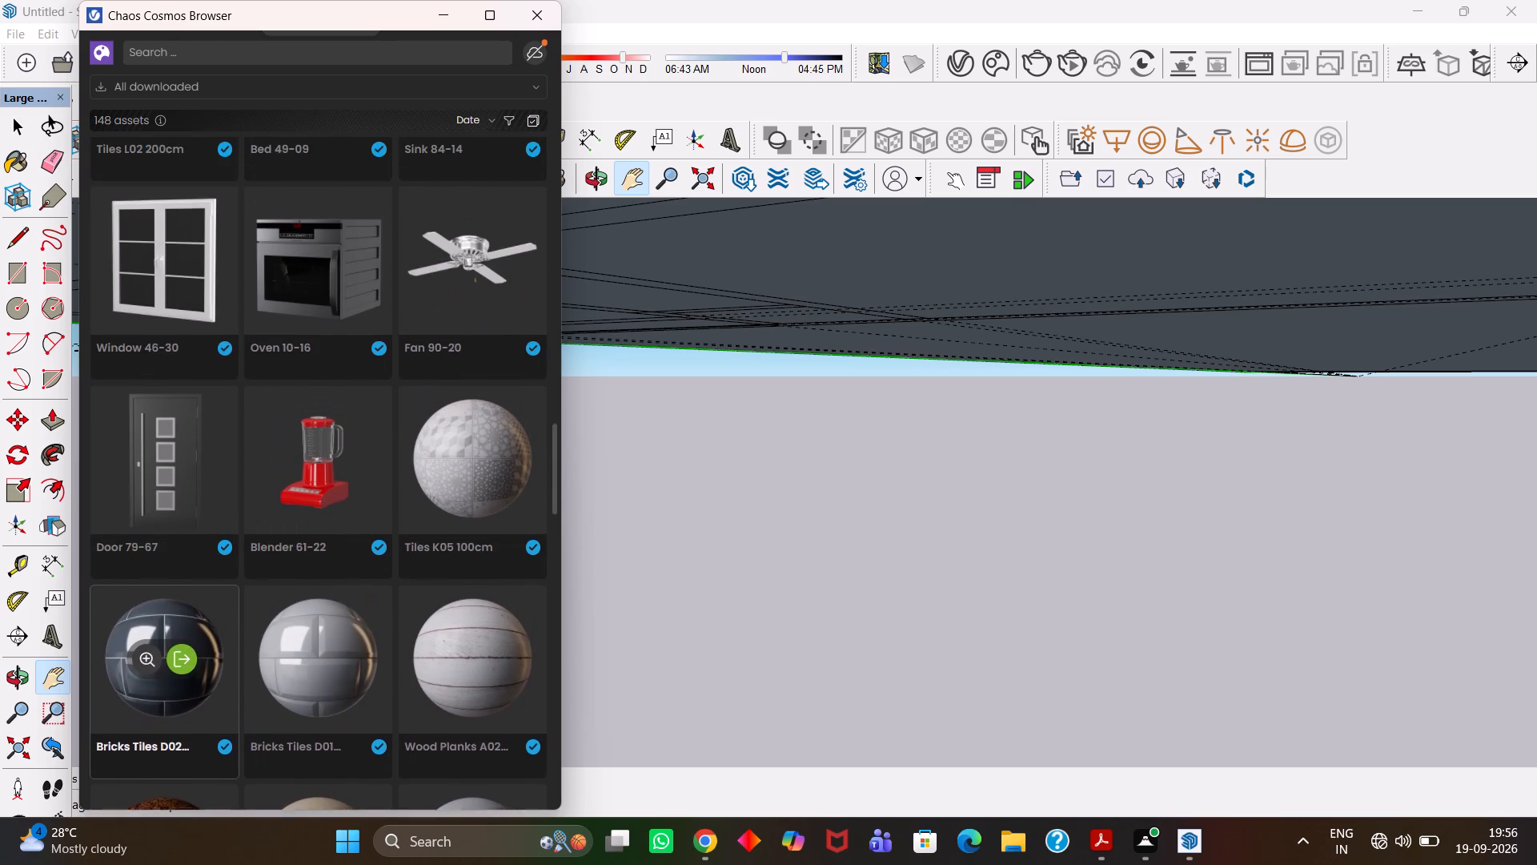
pyautogui.scroll(1, 232, 493)
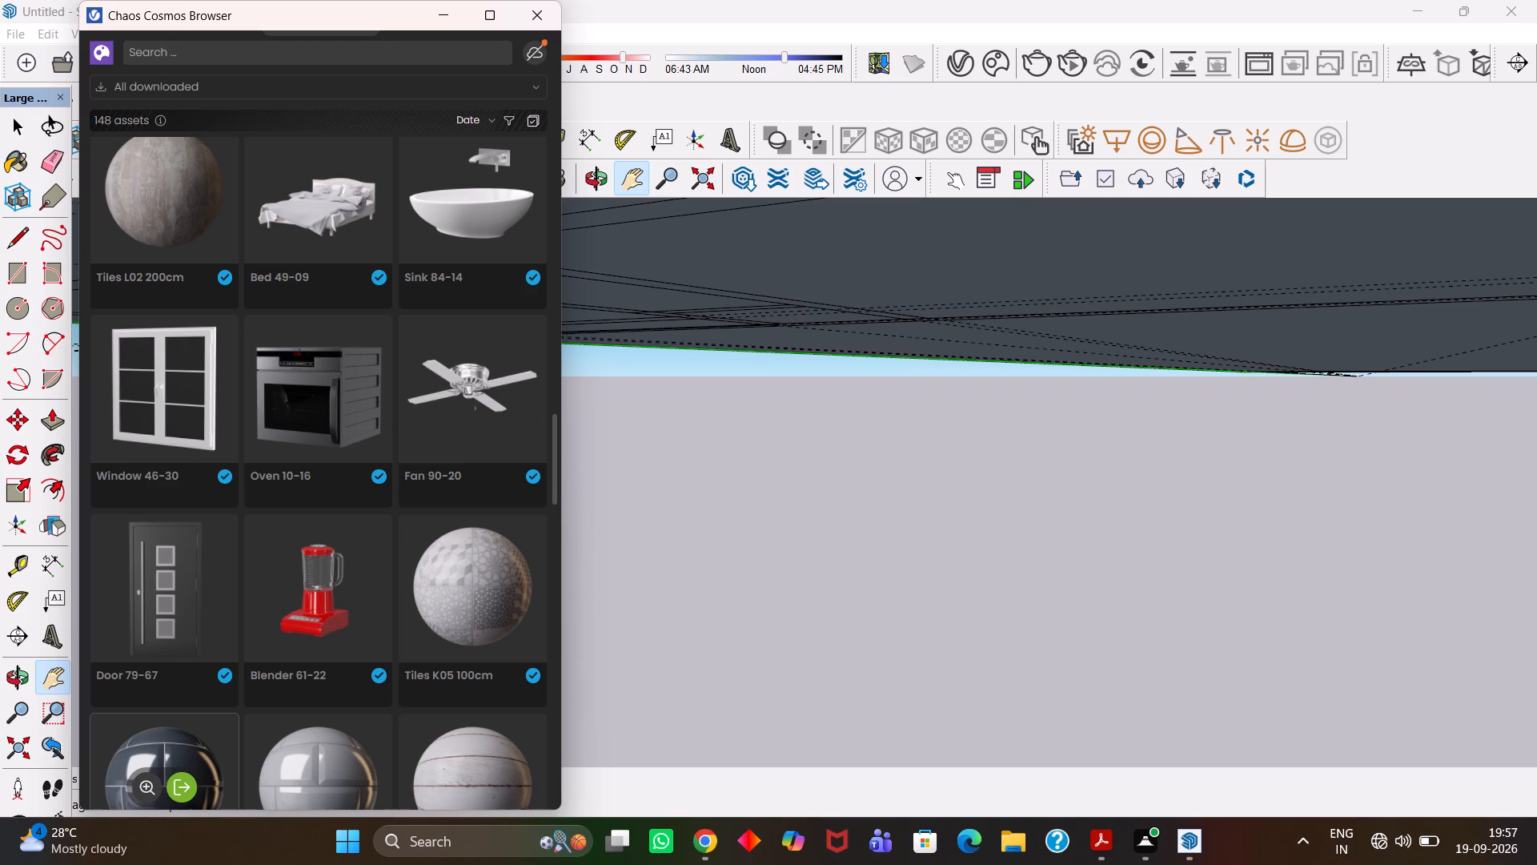
# Look through the downloaded Cosmos brick, wallpaper, wall paint, stucco, tile and stone materials.
pyautogui.scroll(-3, 232, 493)
pyautogui.scroll(-4, 283, 589)
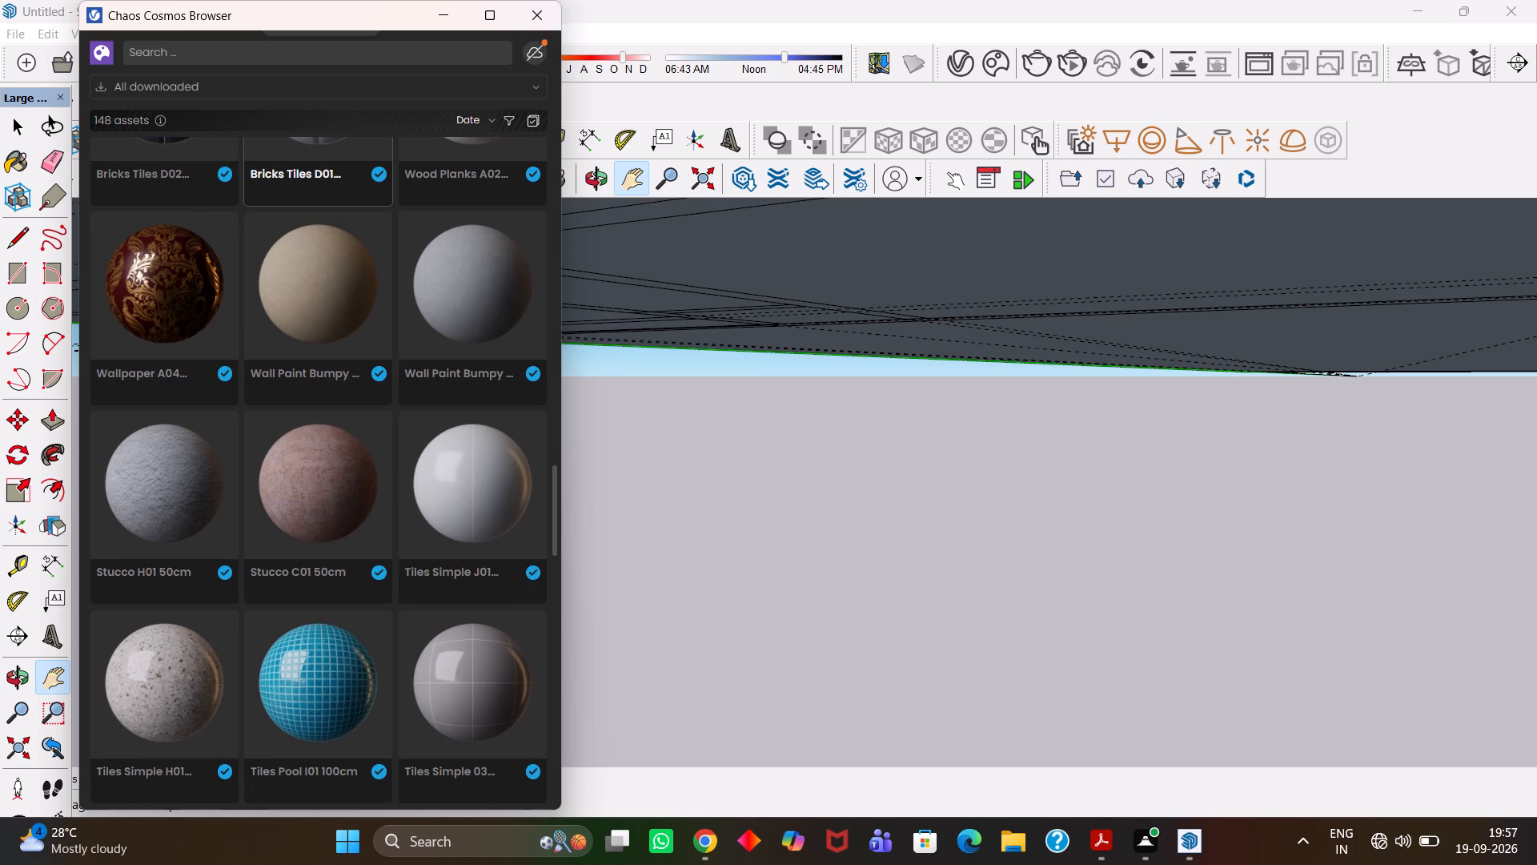
pyautogui.scroll(-2, 283, 589)
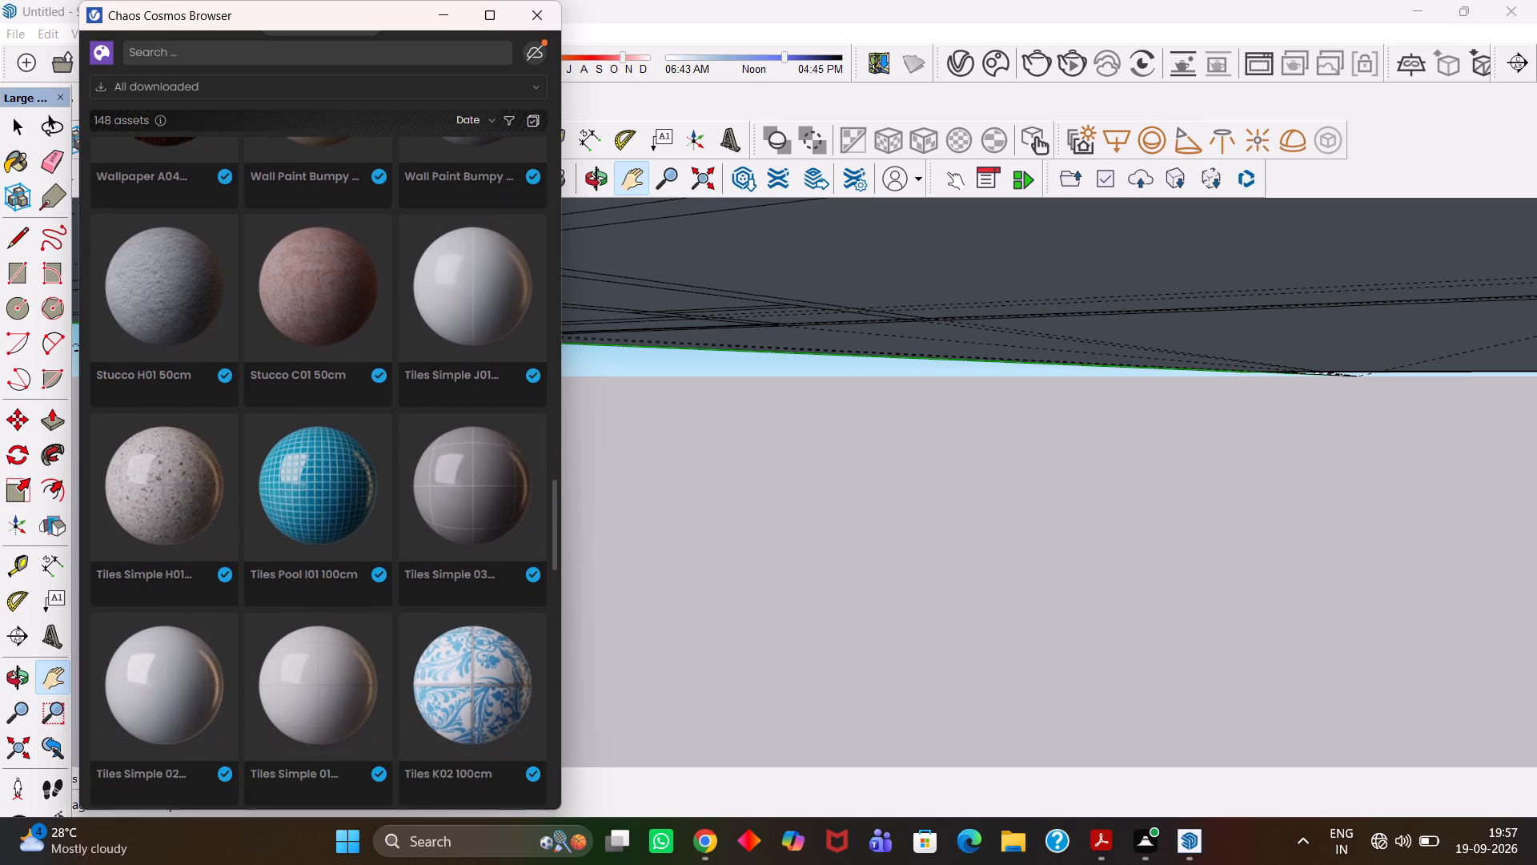
pyautogui.scroll(-1, 283, 589)
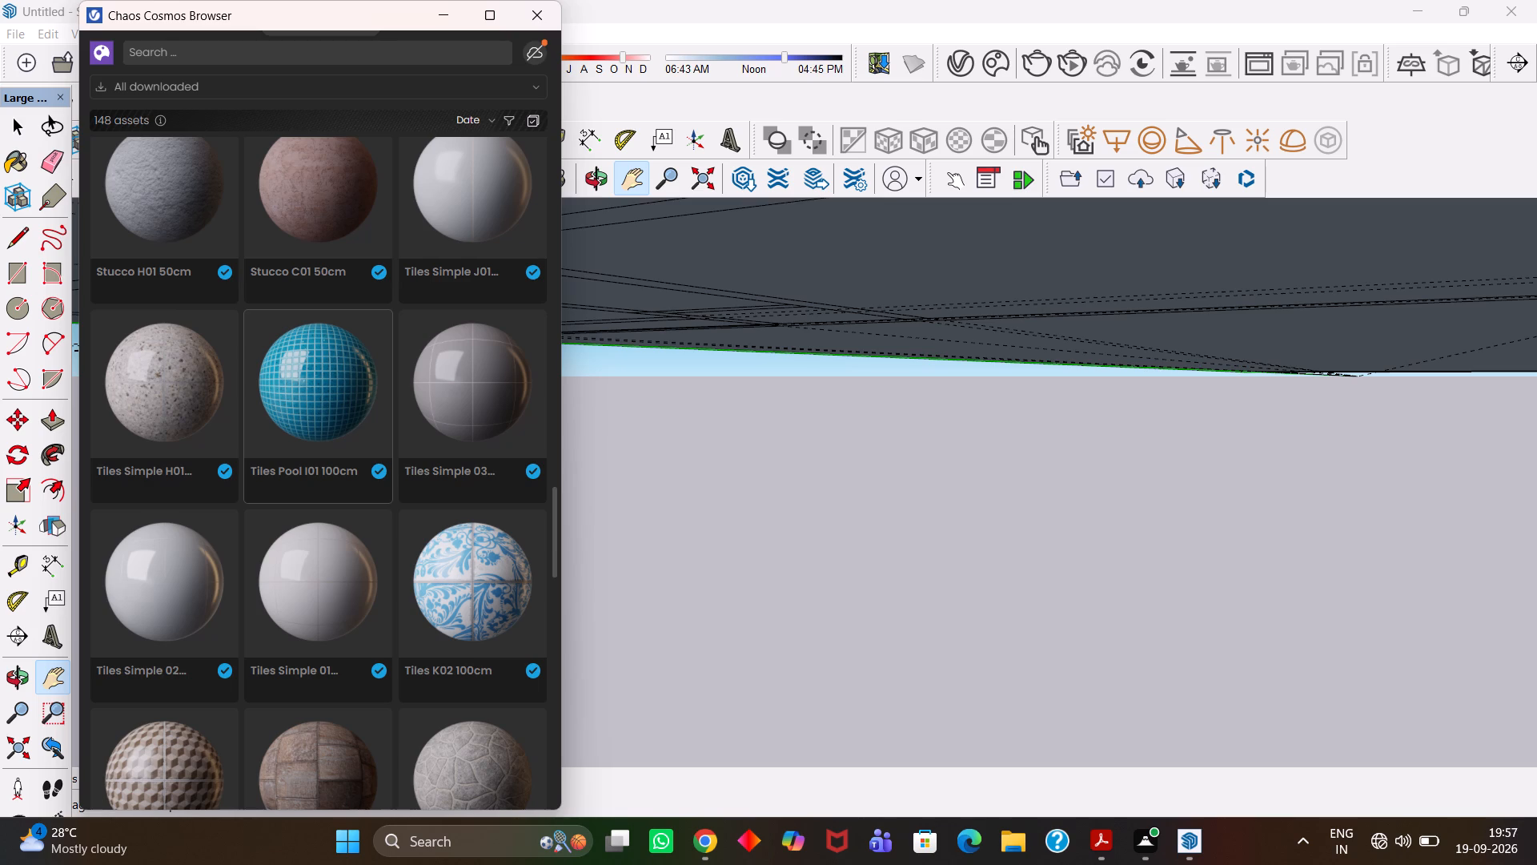
pyautogui.scroll(-1, 283, 589)
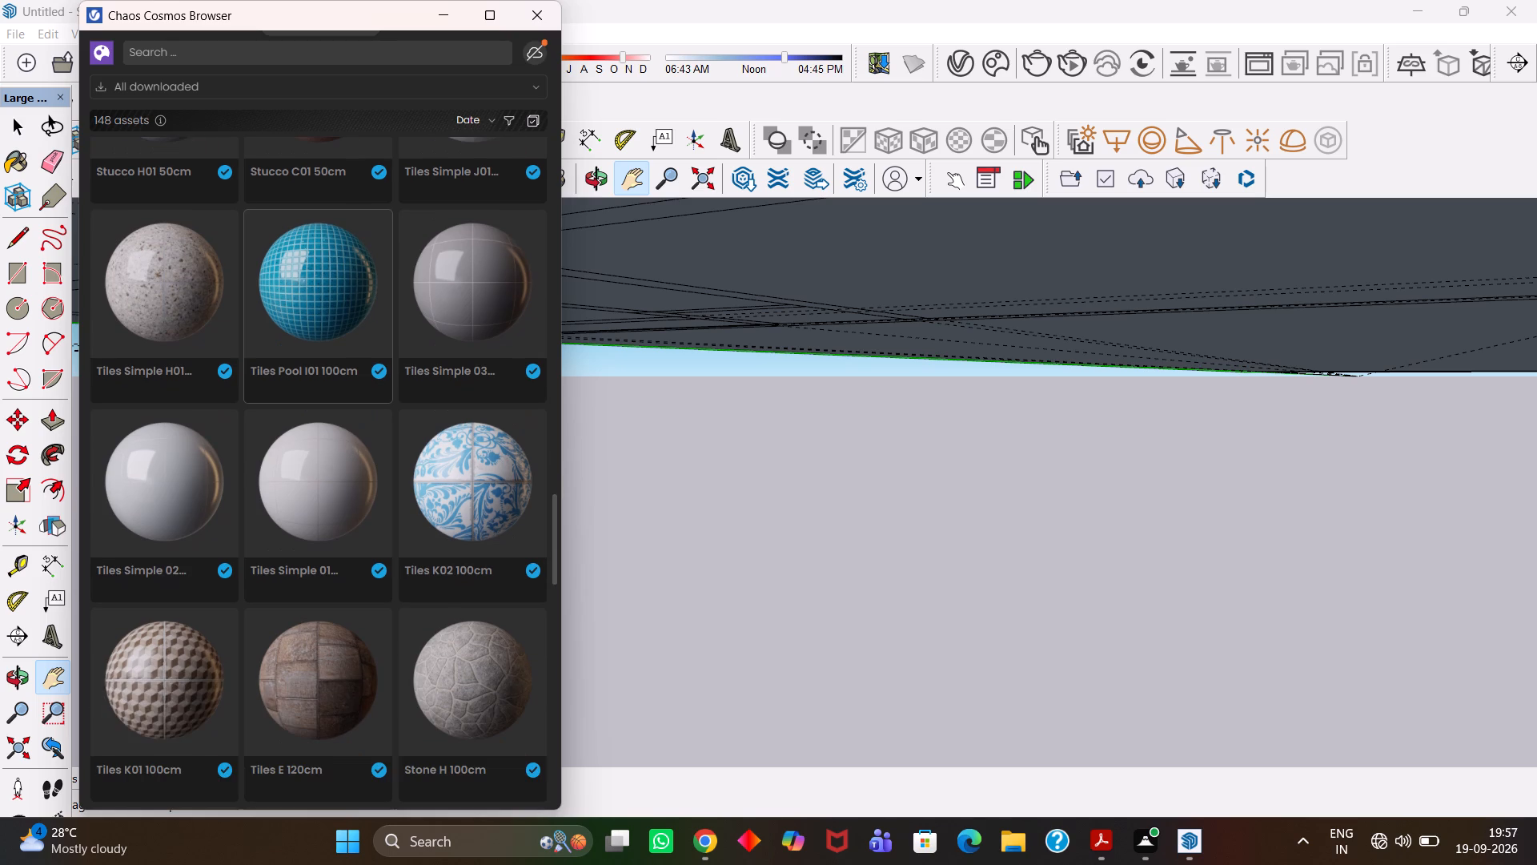
pyautogui.scroll(-2, 283, 589)
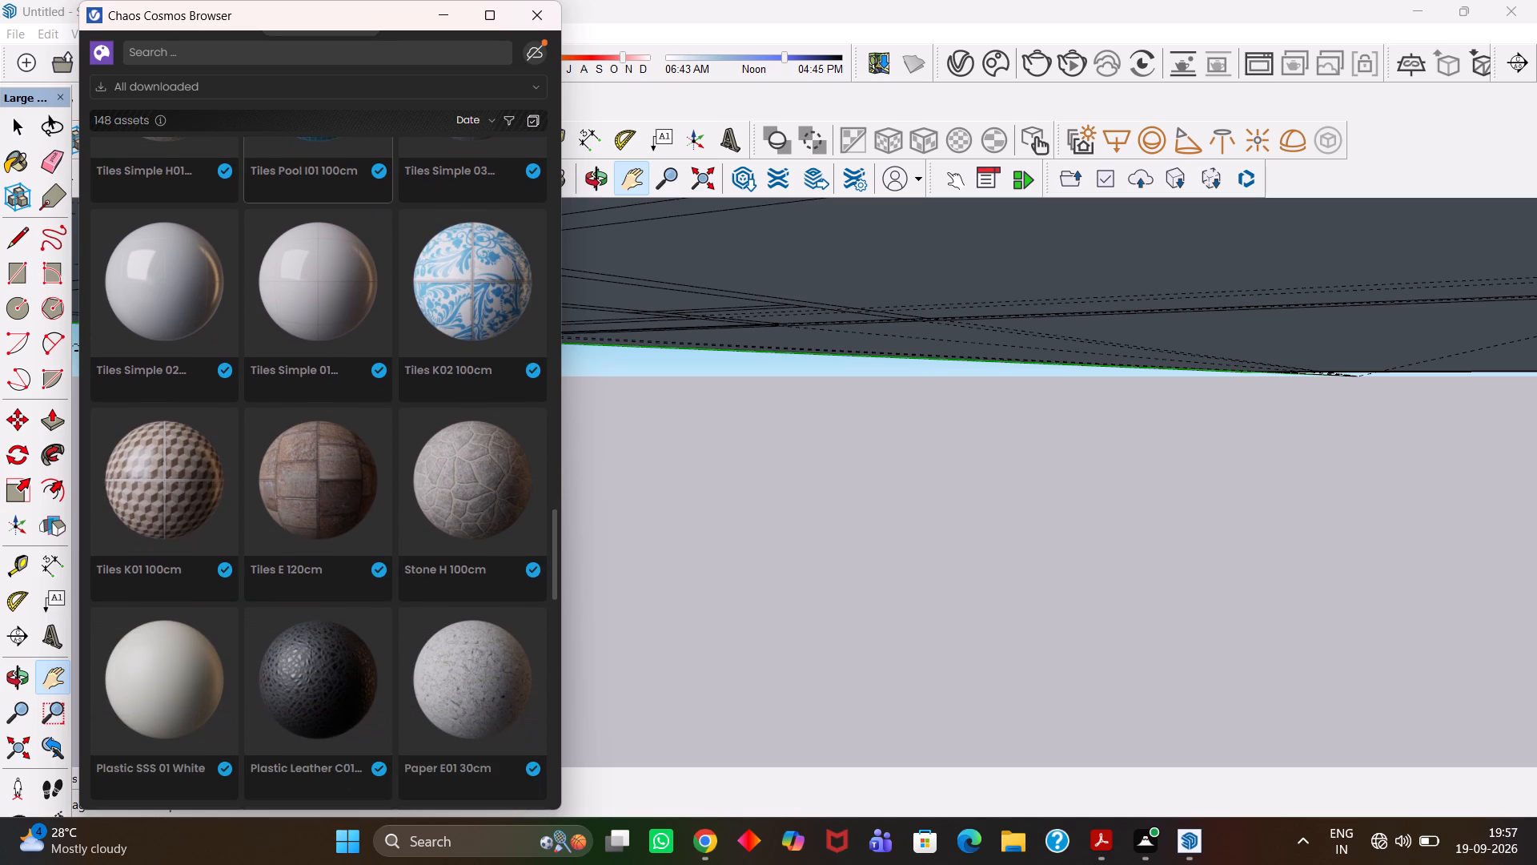
# Look through the downloaded Cosmos plastic, paper, gravel, glass, fabric, carpet and car paint materials.
pyautogui.scroll(-1, 283, 589)
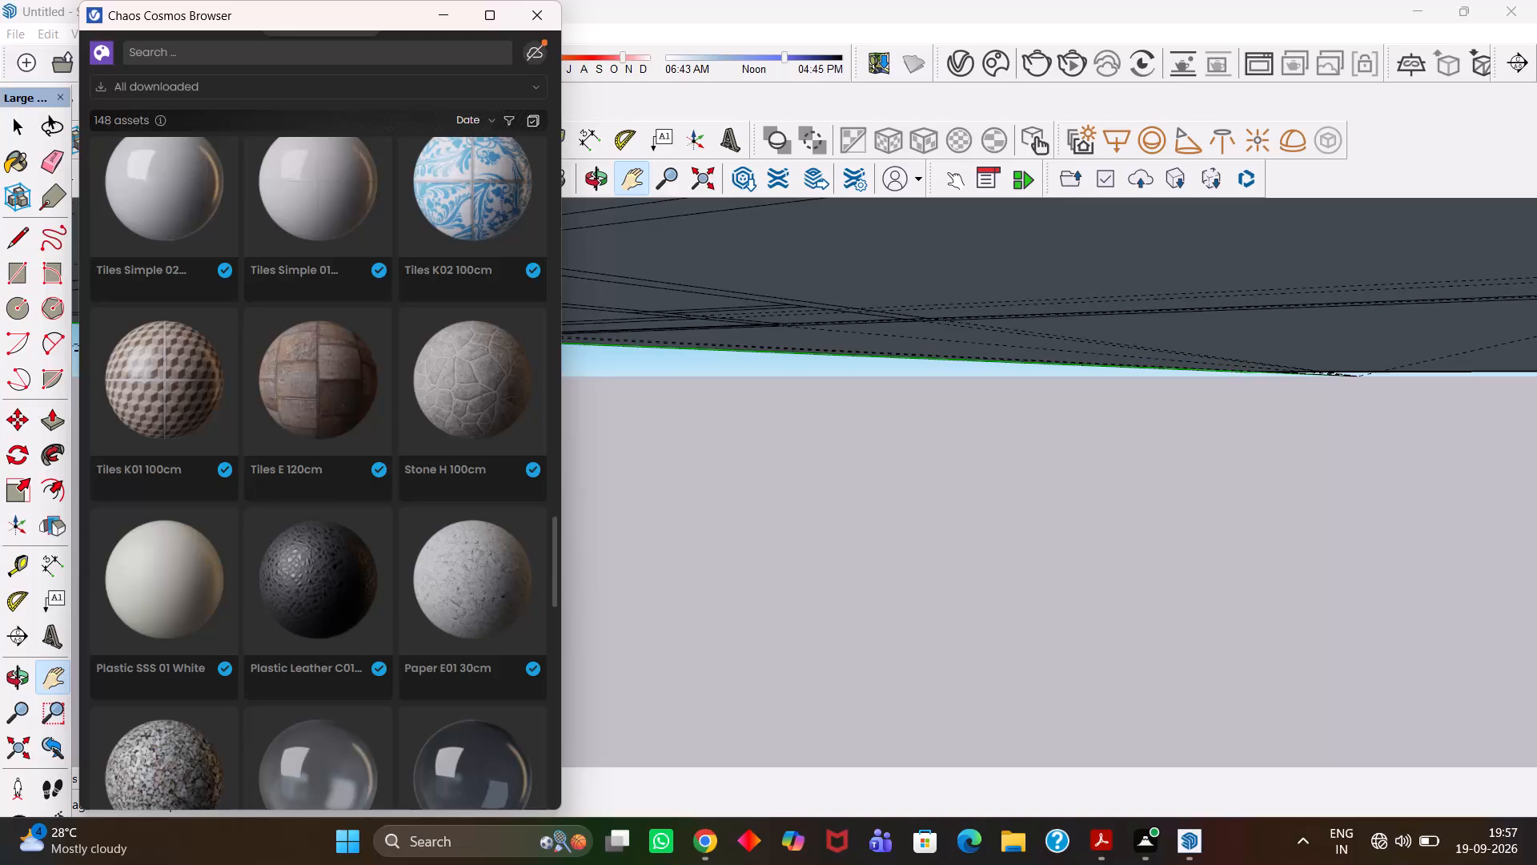
pyautogui.scroll(-1, 283, 589)
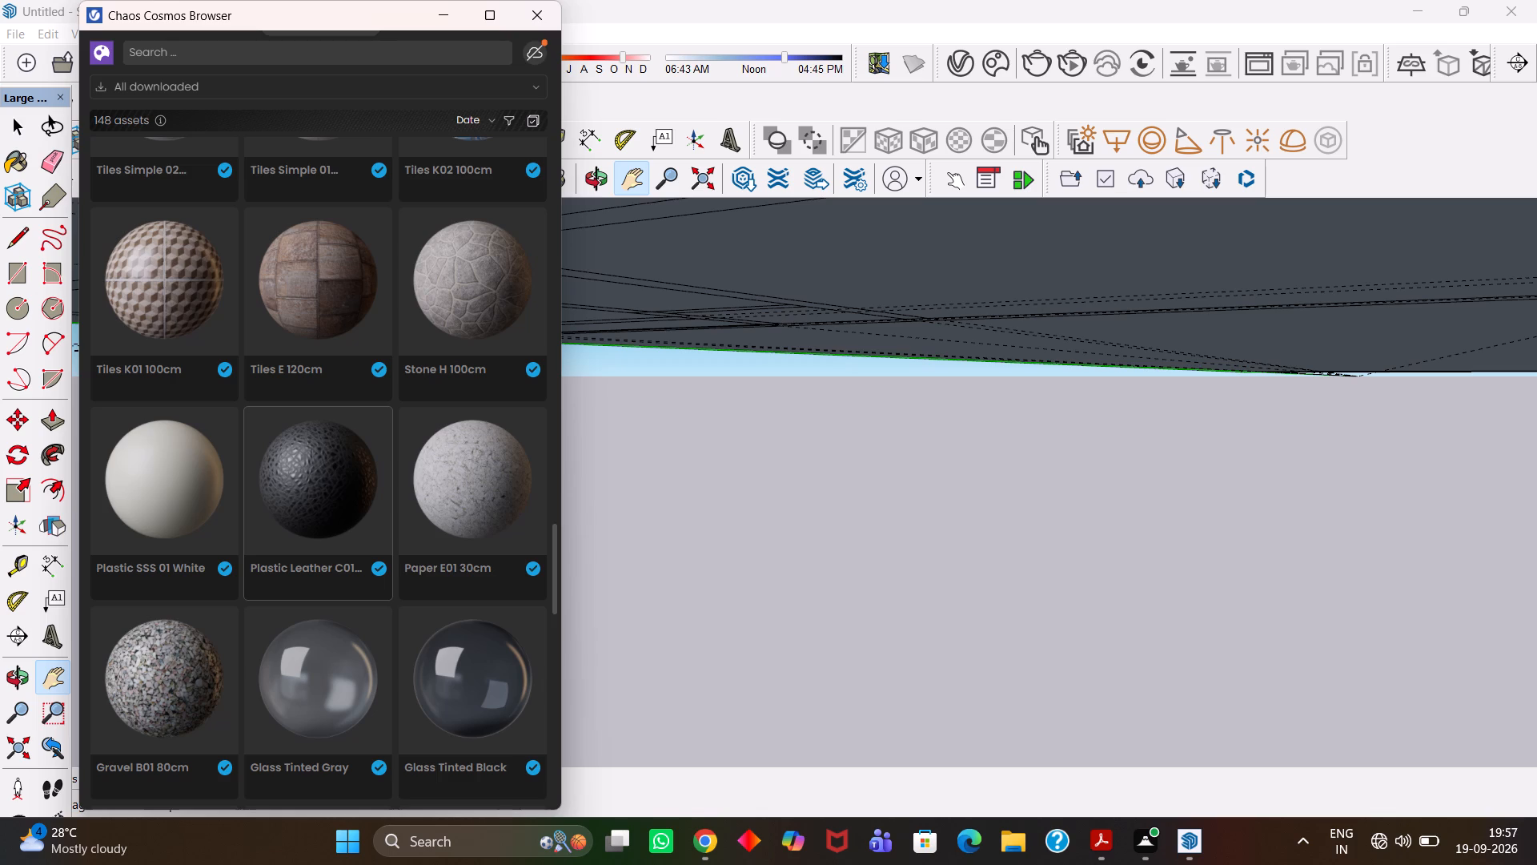
pyautogui.scroll(-1, 283, 589)
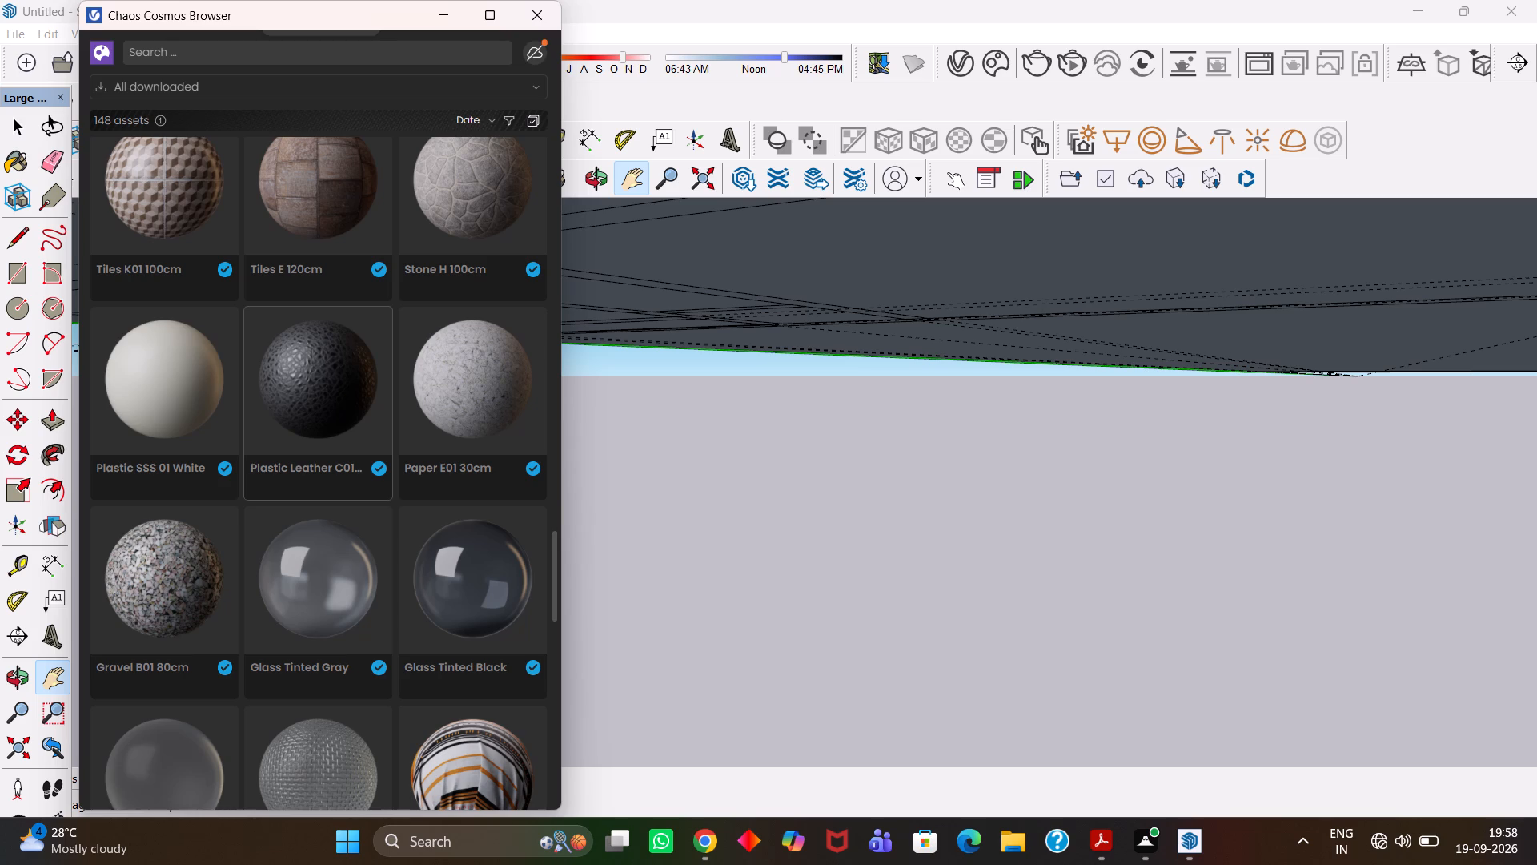
pyautogui.scroll(-7, 283, 589)
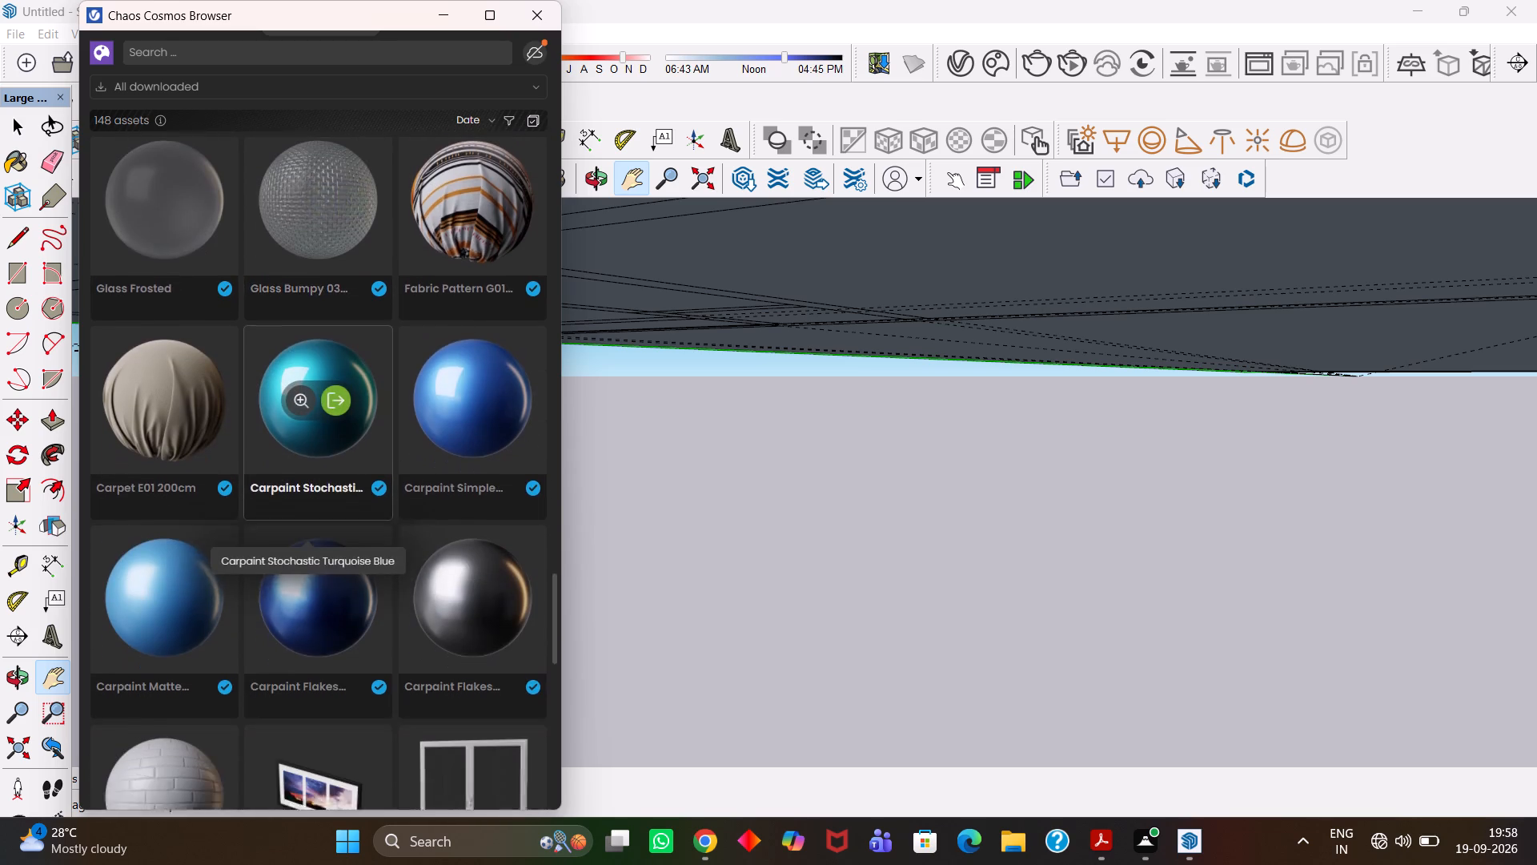
pyautogui.scroll(-2, 278, 585)
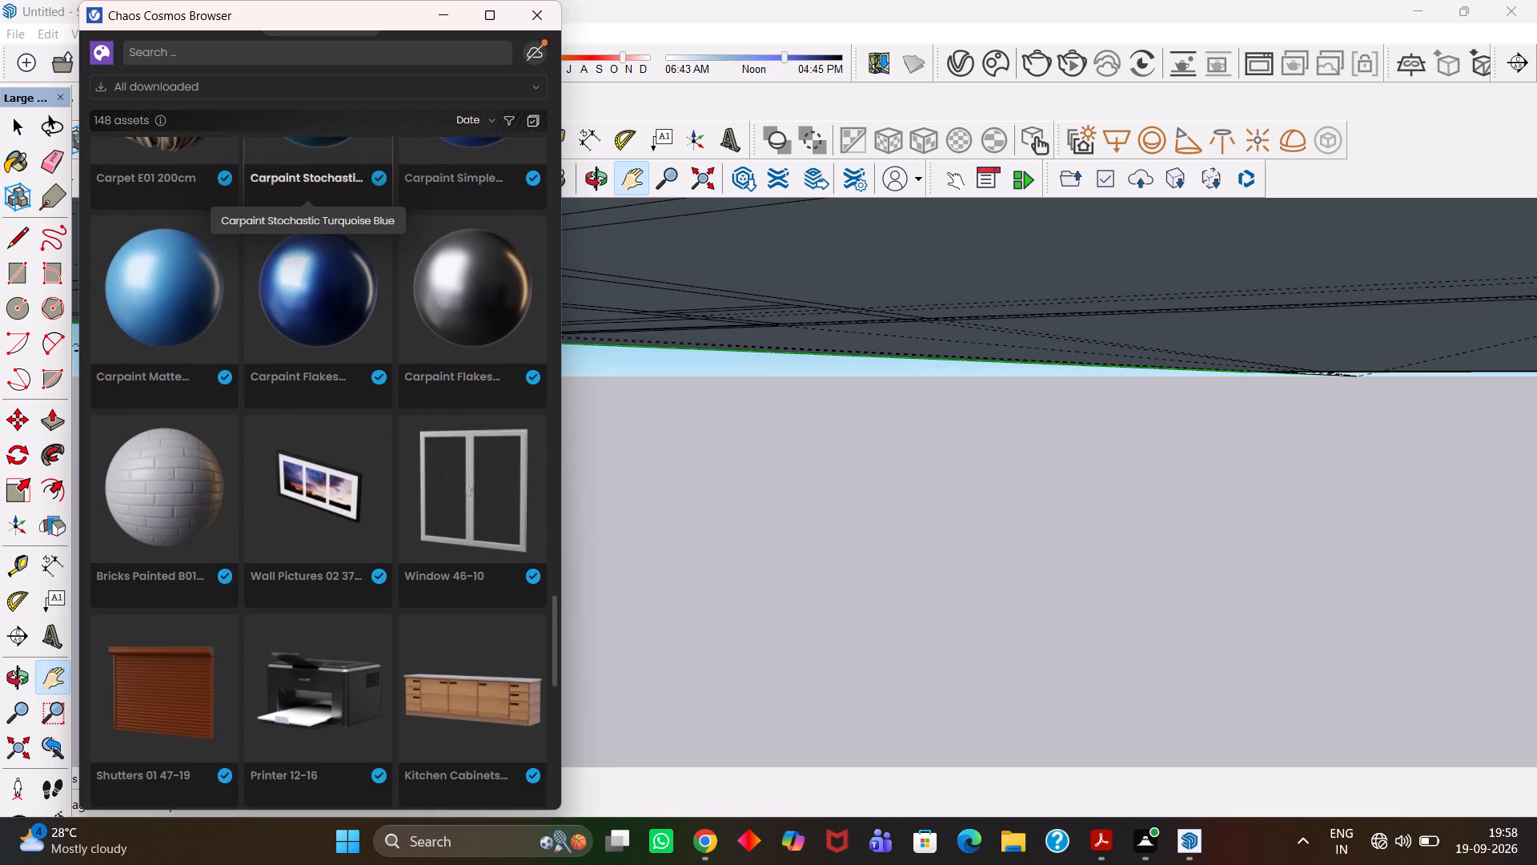
# Look through the remaining downloaded shutters, kitchen appliances, cabinets, cars, wood and tile materials, and decor, to the end of the list.
pyautogui.scroll(-3, 278, 585)
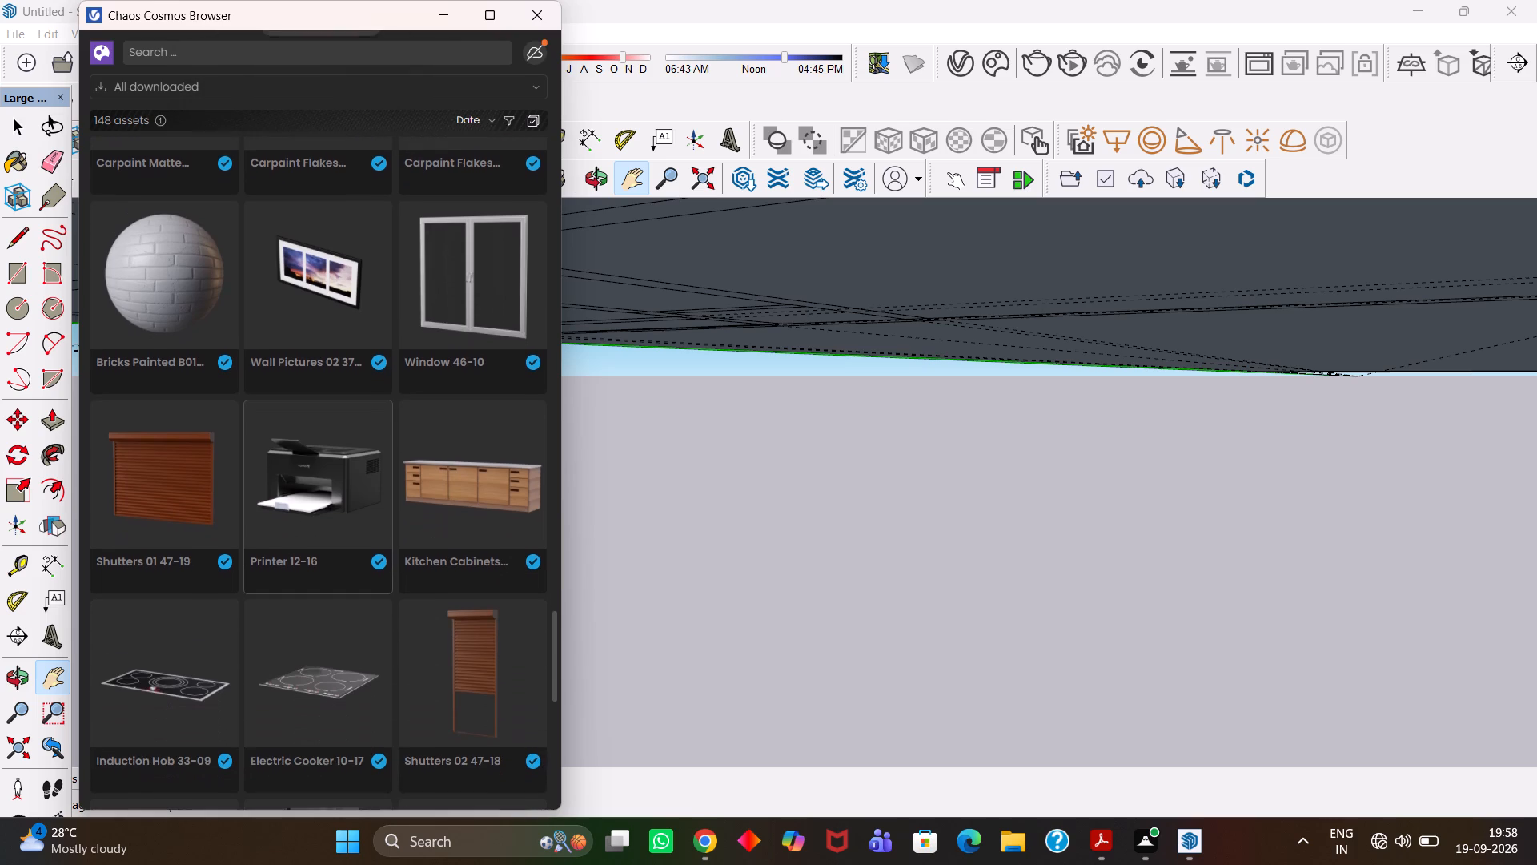
pyautogui.scroll(-2, 278, 585)
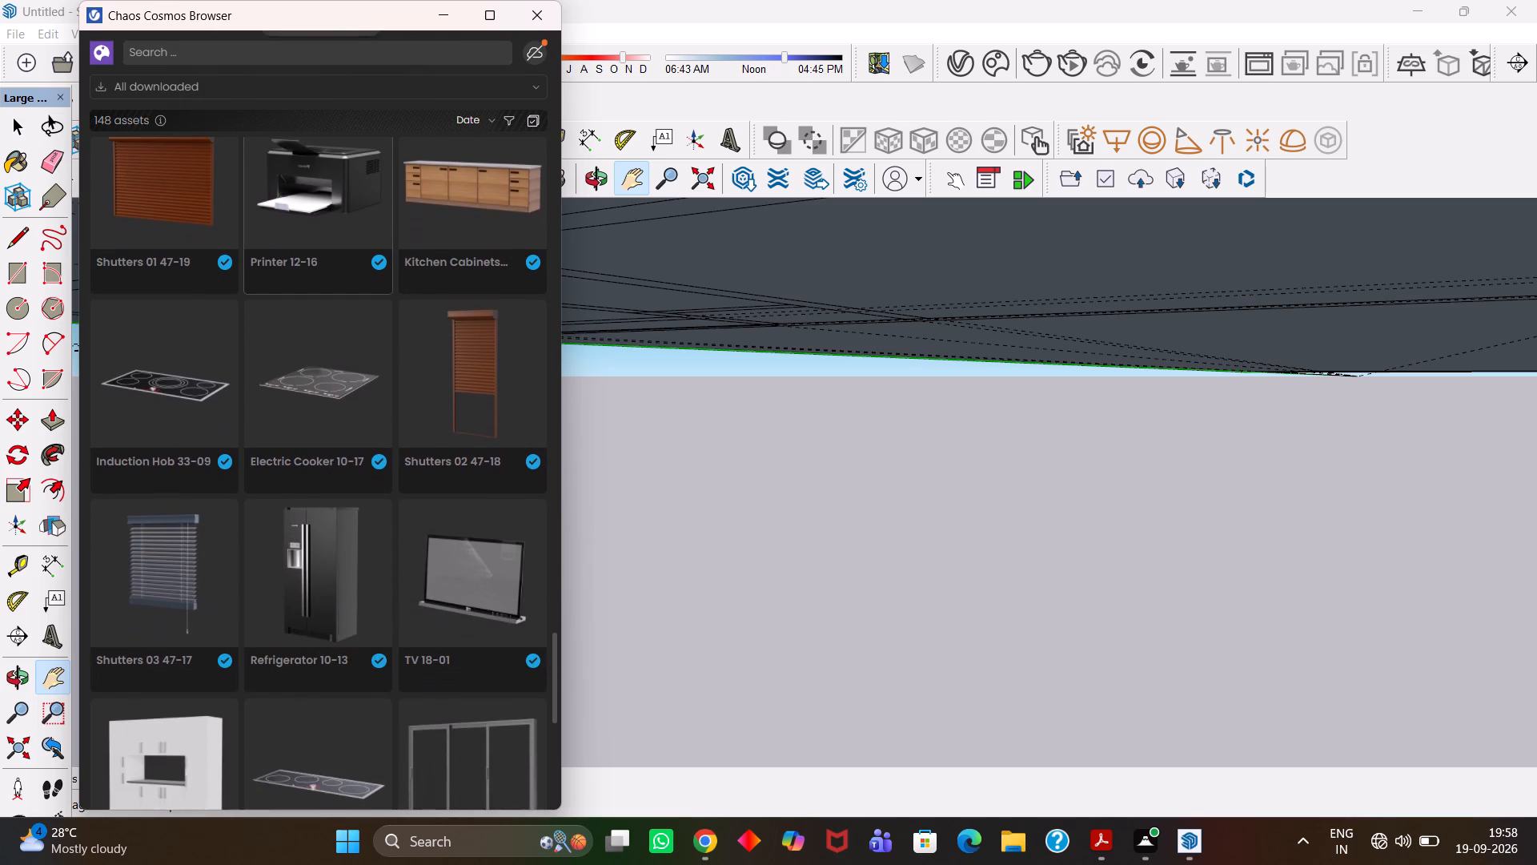
pyautogui.scroll(-2, 278, 585)
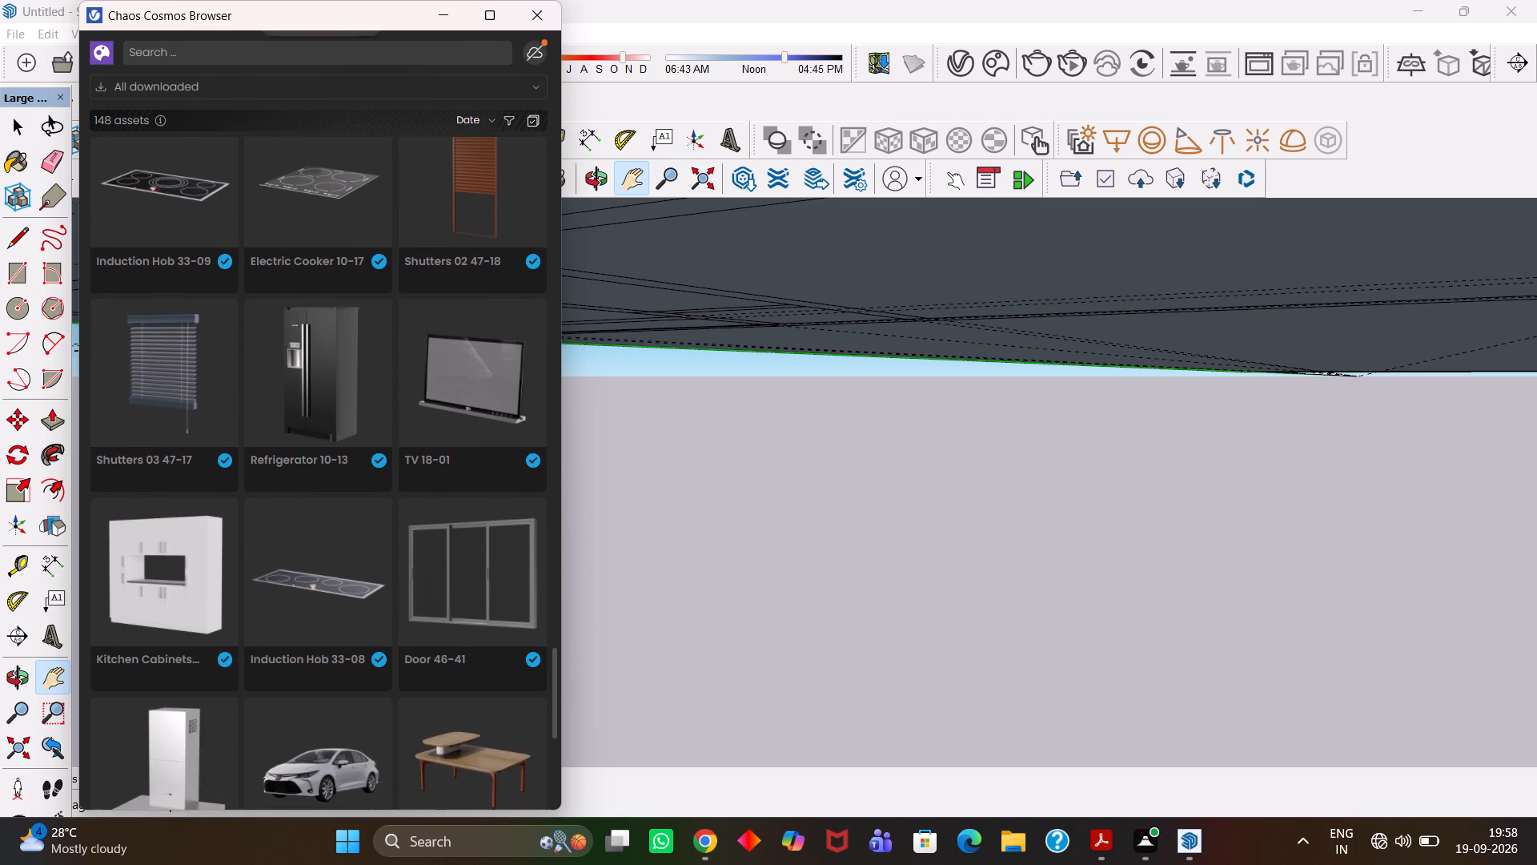
pyautogui.scroll(-3, 278, 585)
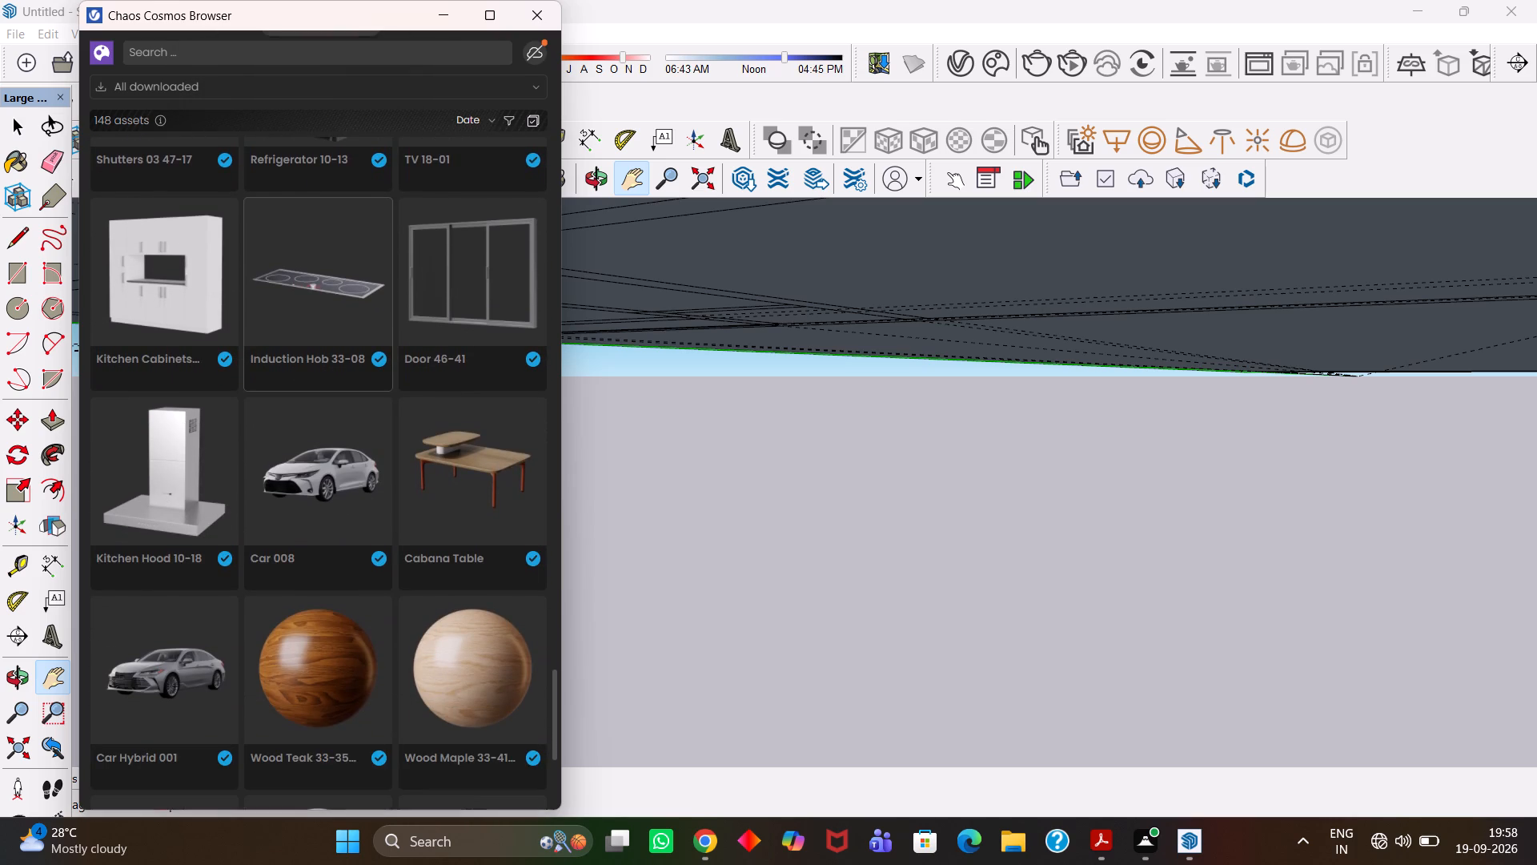
pyautogui.scroll(-6, 278, 585)
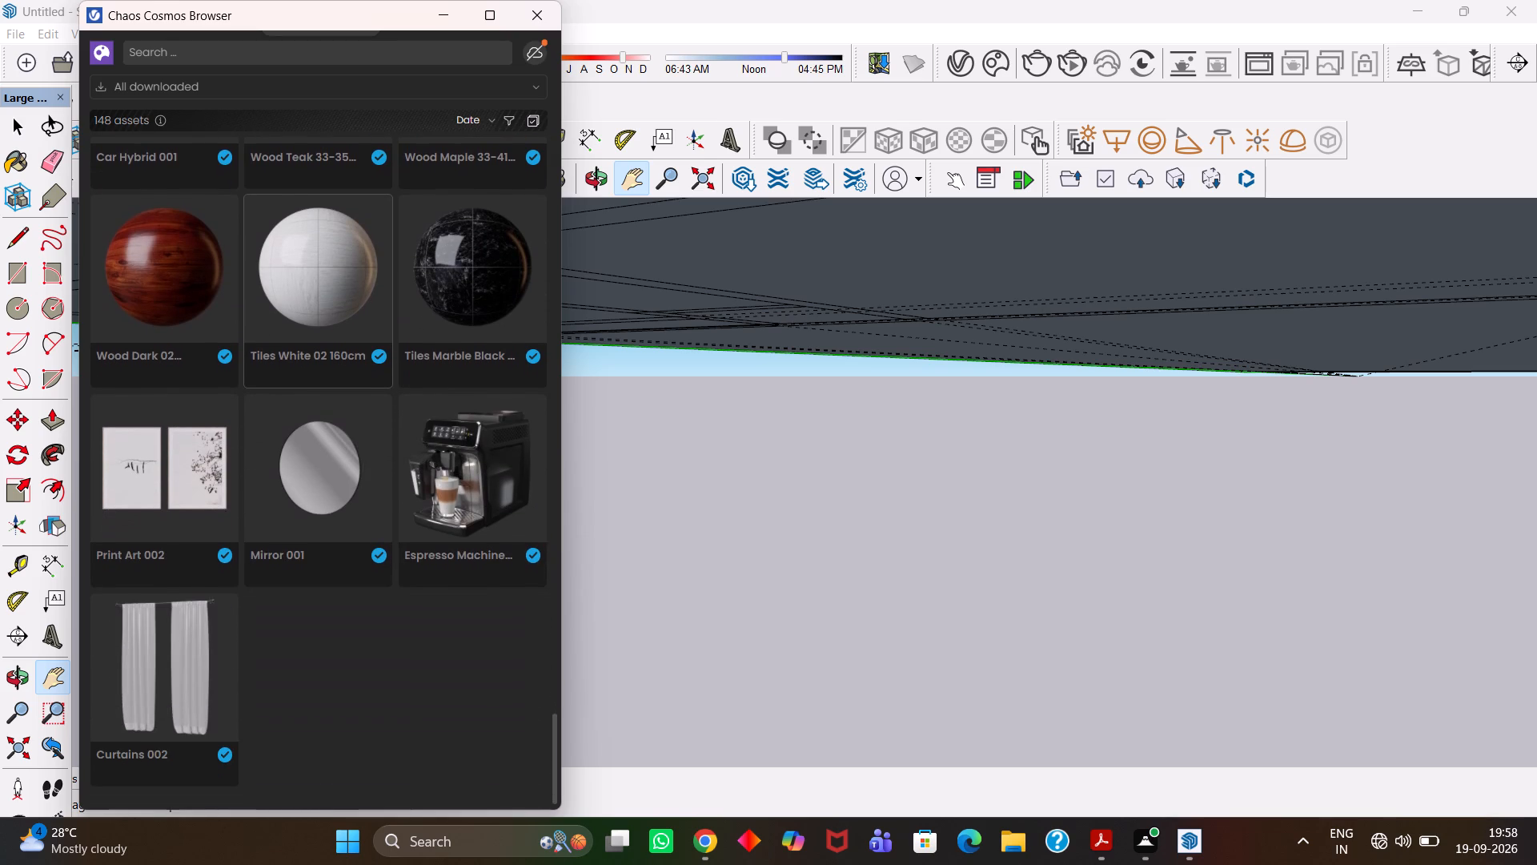
pyautogui.scroll(-3, 278, 585)
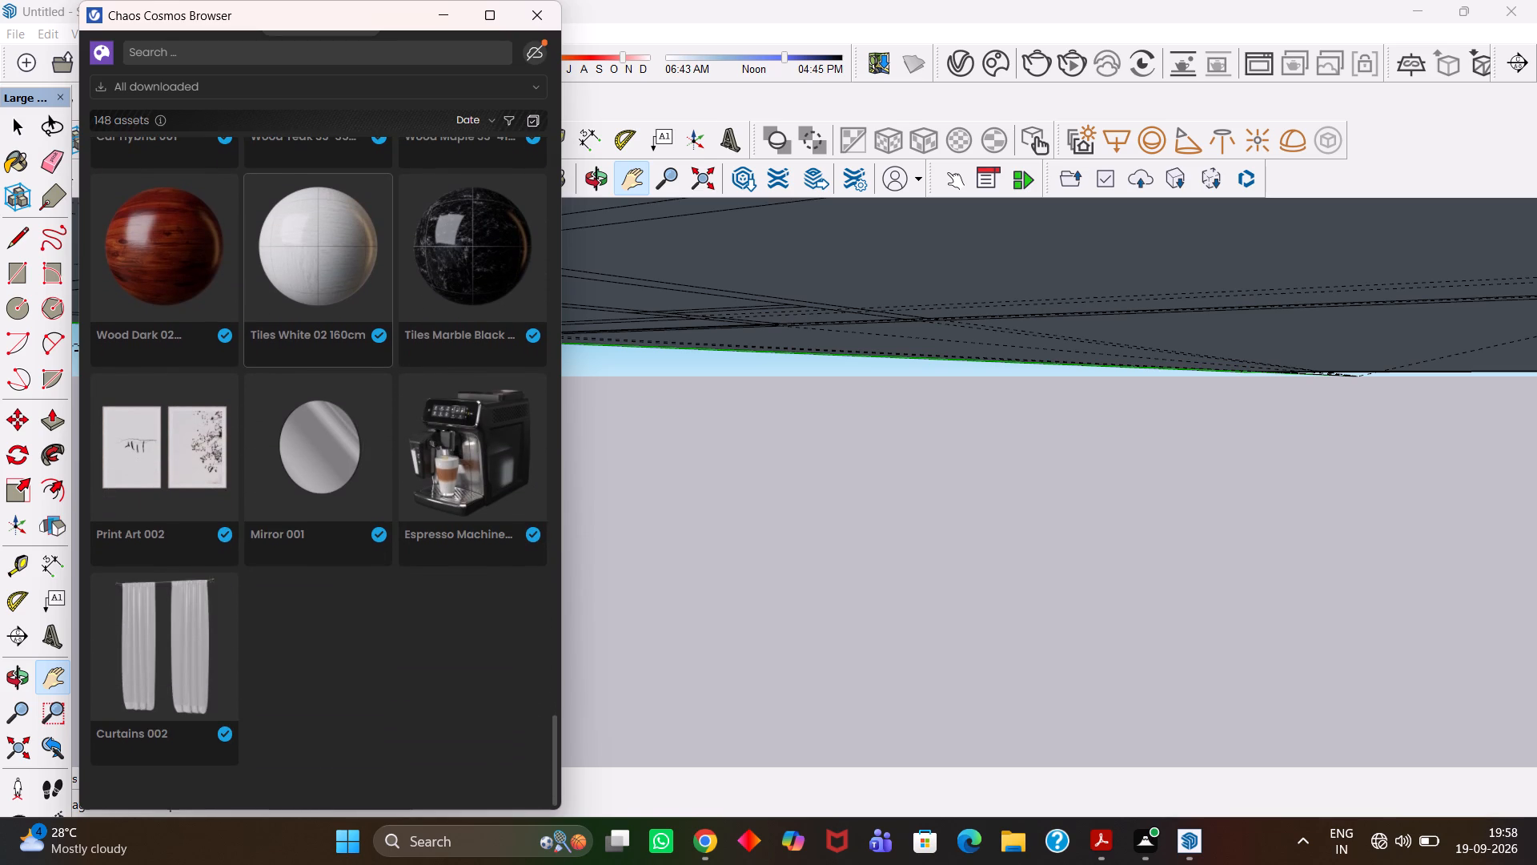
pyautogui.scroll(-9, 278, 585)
# Glance back over the kitchen, shutter and window assets and minimize the Cosmos Browser to return to the model.
pyautogui.scroll(9, 212, 540)
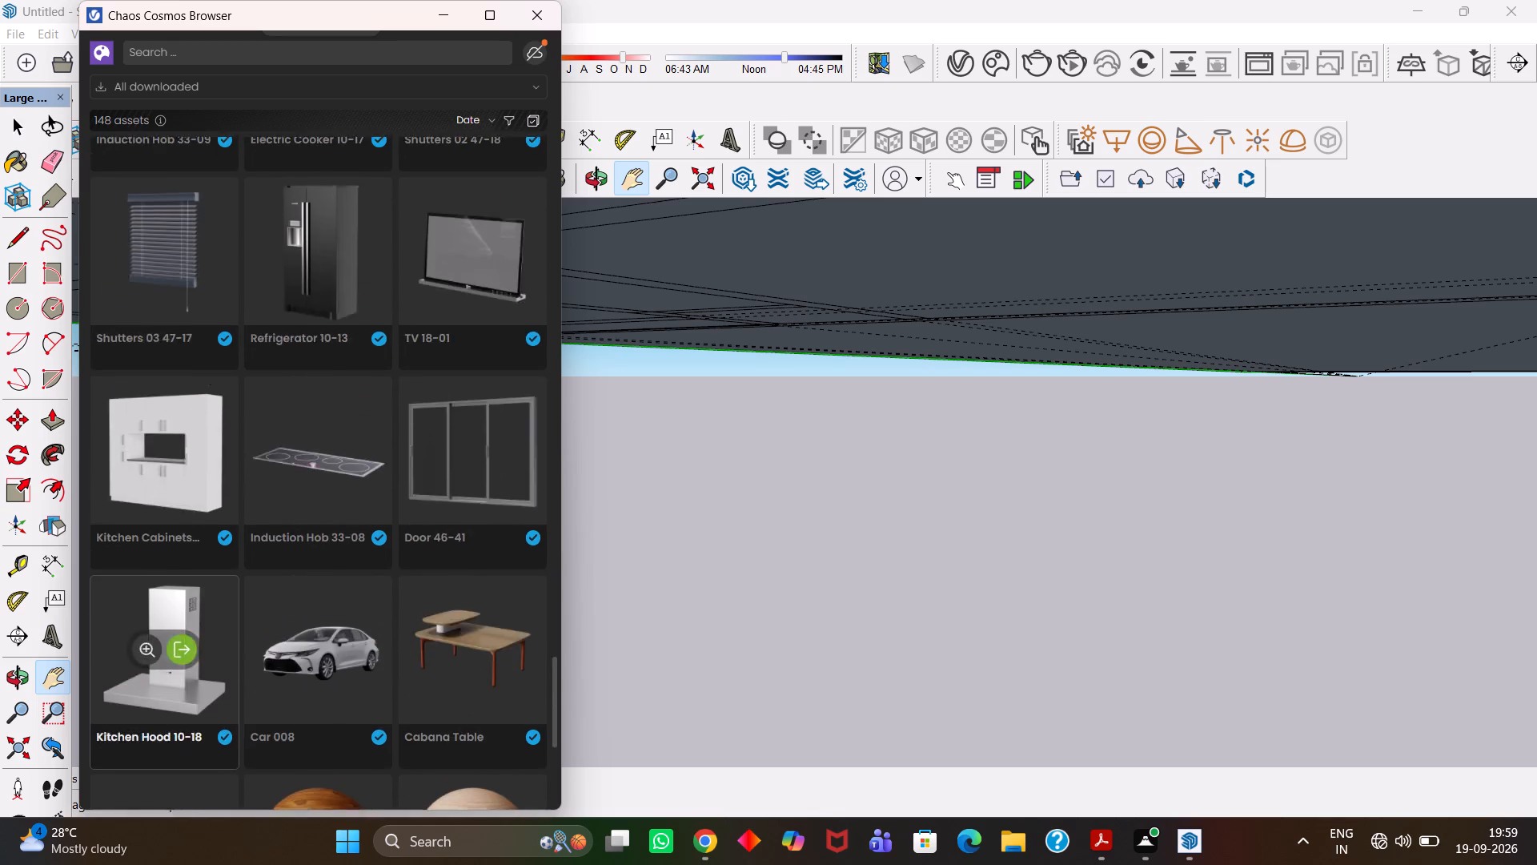
pyautogui.scroll(6, 204, 471)
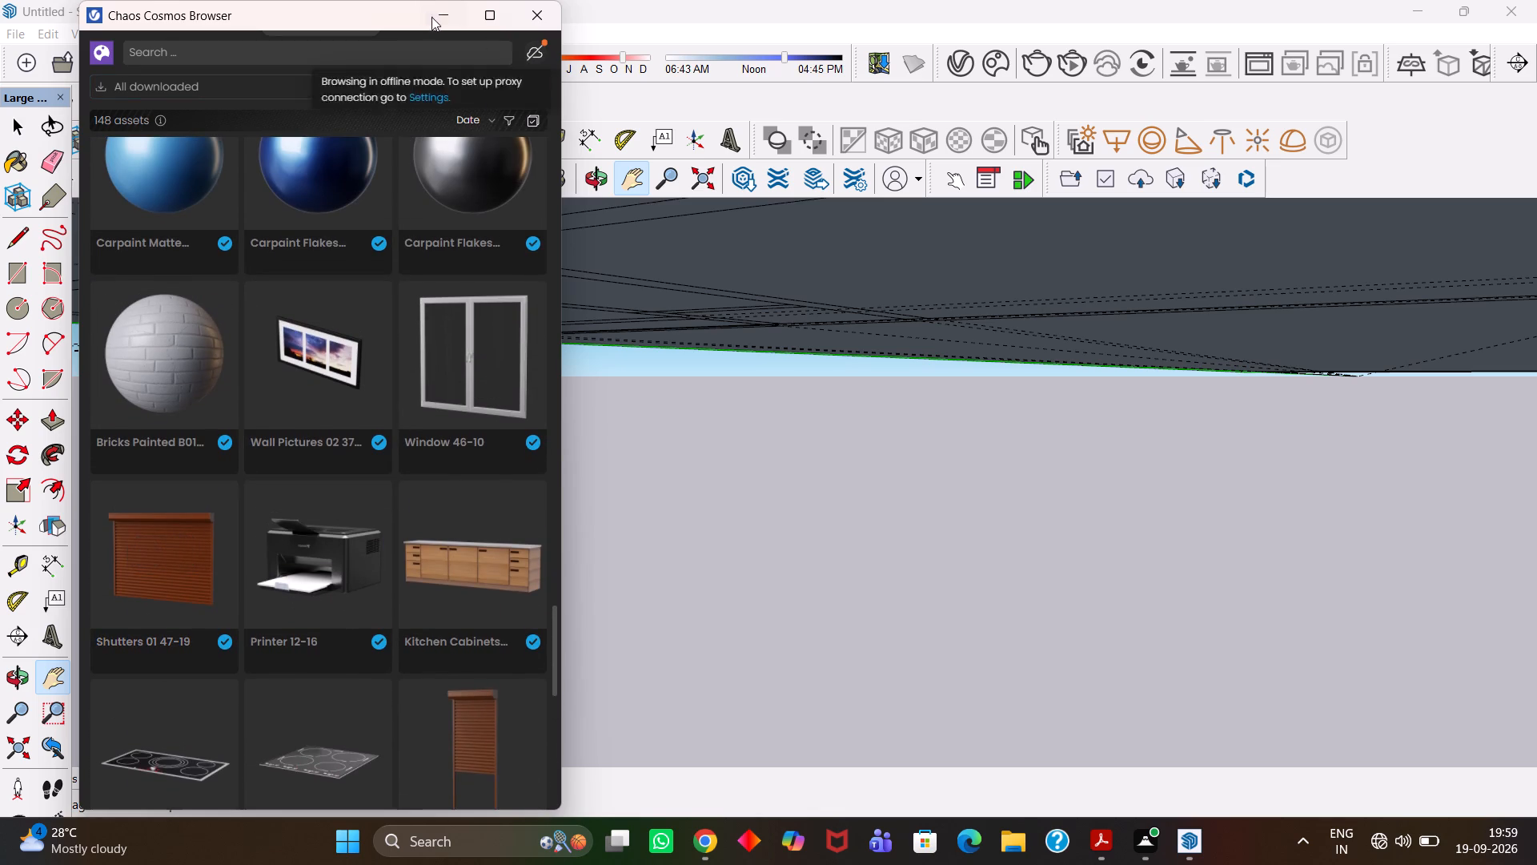
pyautogui.click(440, 10)
# Examine the building plan as a whole and its wall and partition outlines near the far outer corner.
pyautogui.scroll(-11, 544, 332)
pyautogui.moveTo(612, 286); pyautogui.dragTo(644, 733)
pyautogui.moveTo(777, 420); pyautogui.dragTo(833, 585)
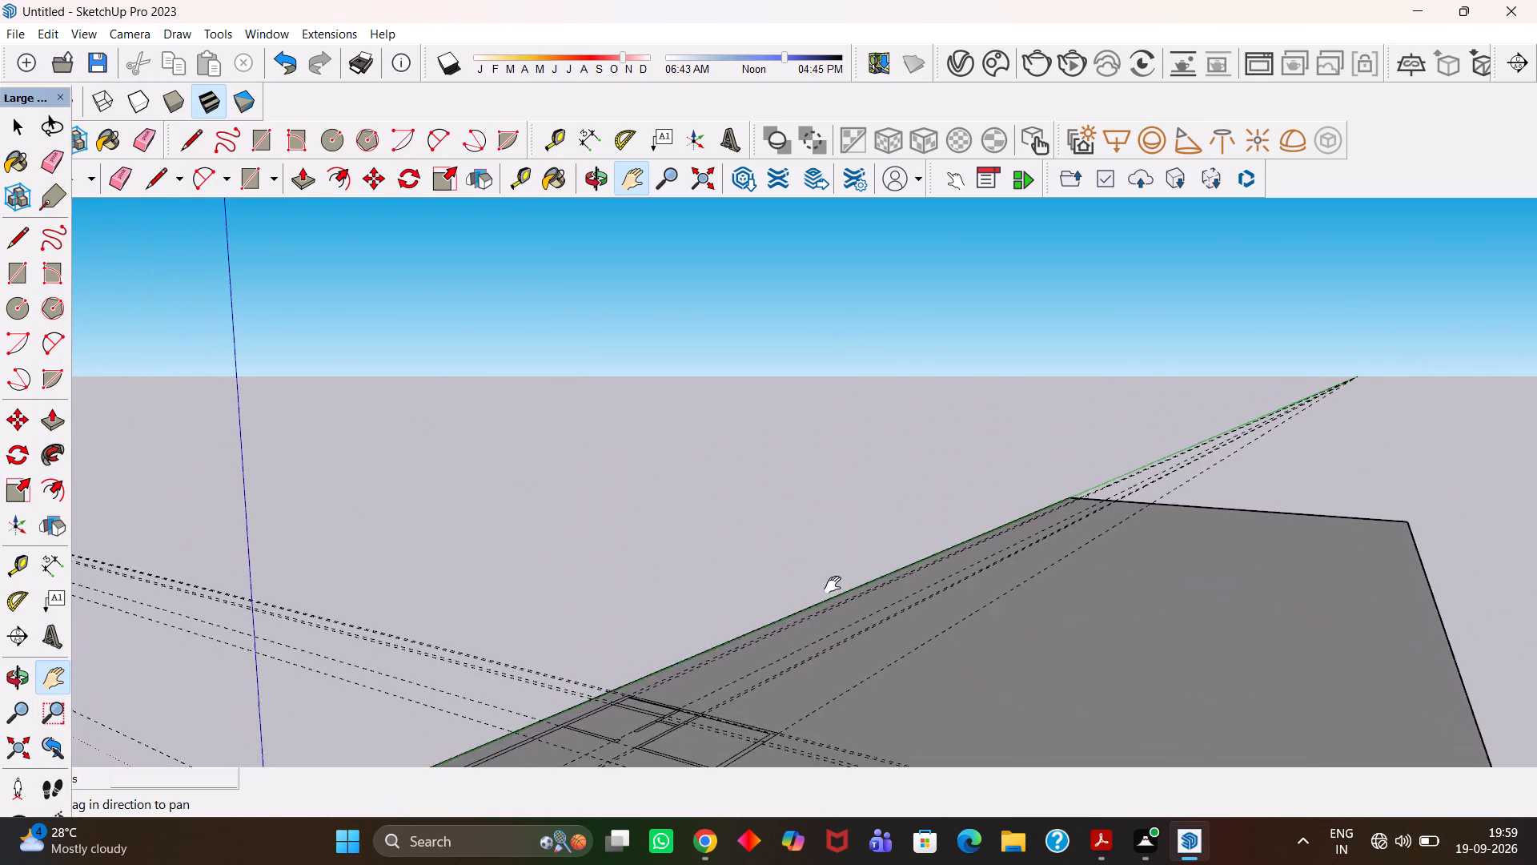
pyautogui.moveTo(833, 585); pyautogui.dragTo(833, 573)
pyautogui.press('h')
pyautogui.moveTo(768, 682); pyautogui.dragTo(889, 571)
pyautogui.scroll(4, 842, 585)
pyautogui.moveTo(821, 607); pyautogui.dragTo(841, 601)
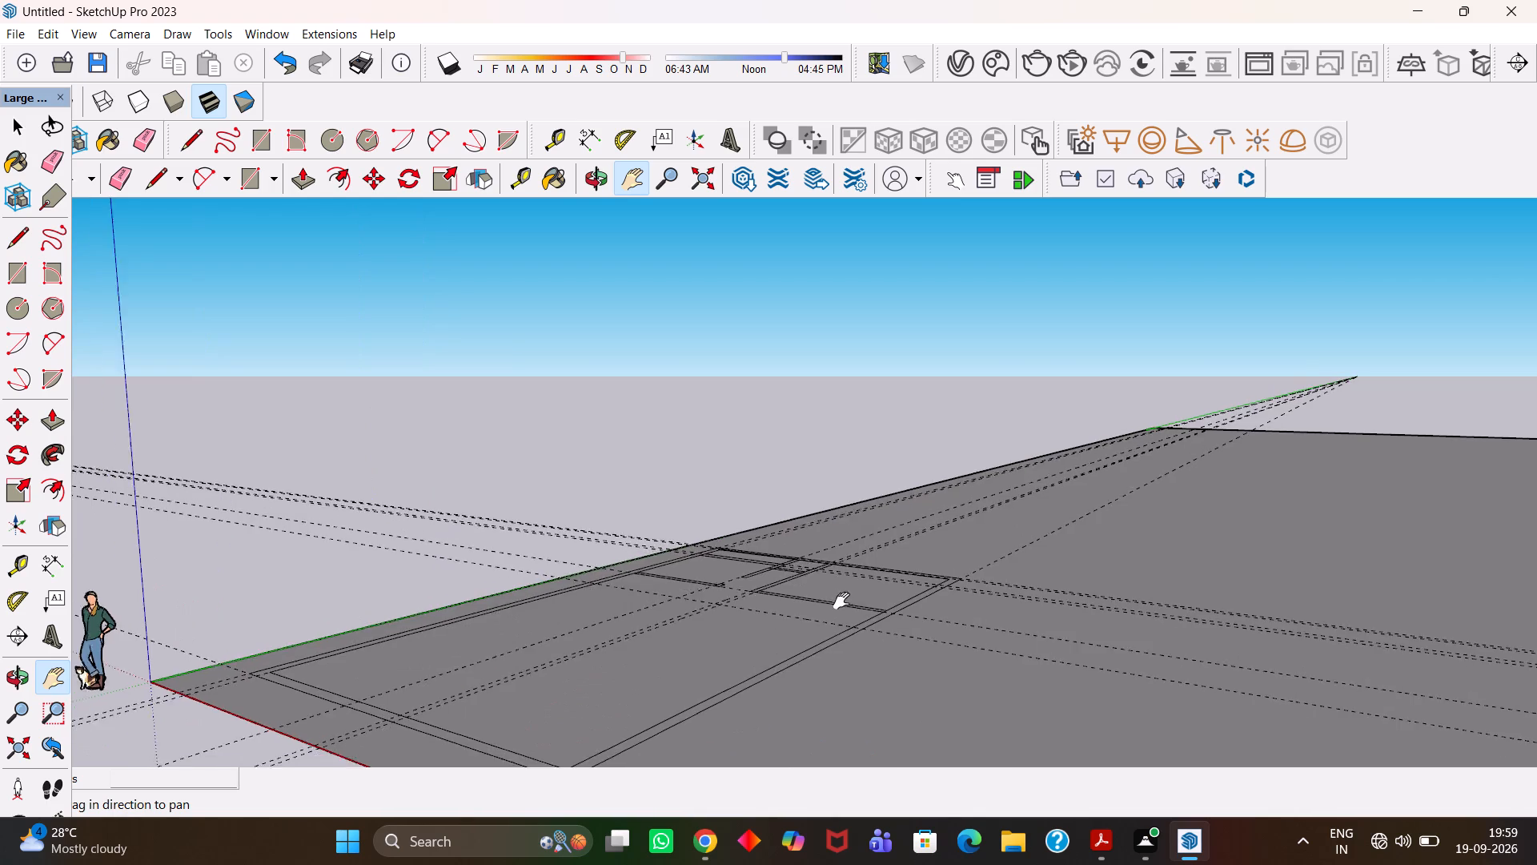
pyautogui.moveTo(841, 601); pyautogui.dragTo(869, 660)
pyautogui.scroll(12, 740, 632)
pyautogui.moveTo(654, 611); pyautogui.dragTo(703, 709)
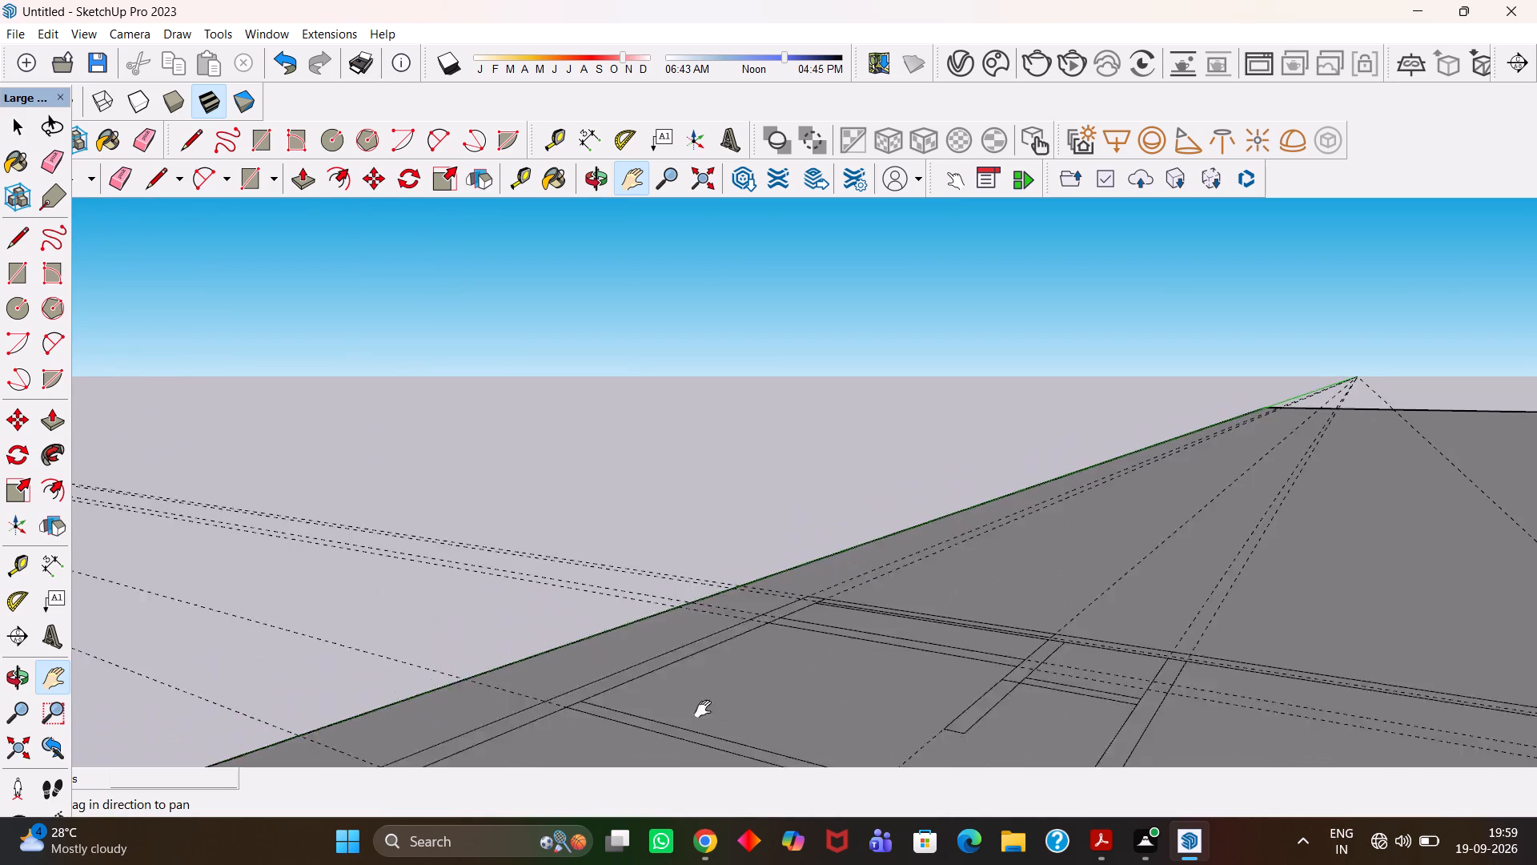
pyautogui.moveTo(703, 709); pyautogui.dragTo(694, 712)
pyautogui.scroll(1, 845, 658)
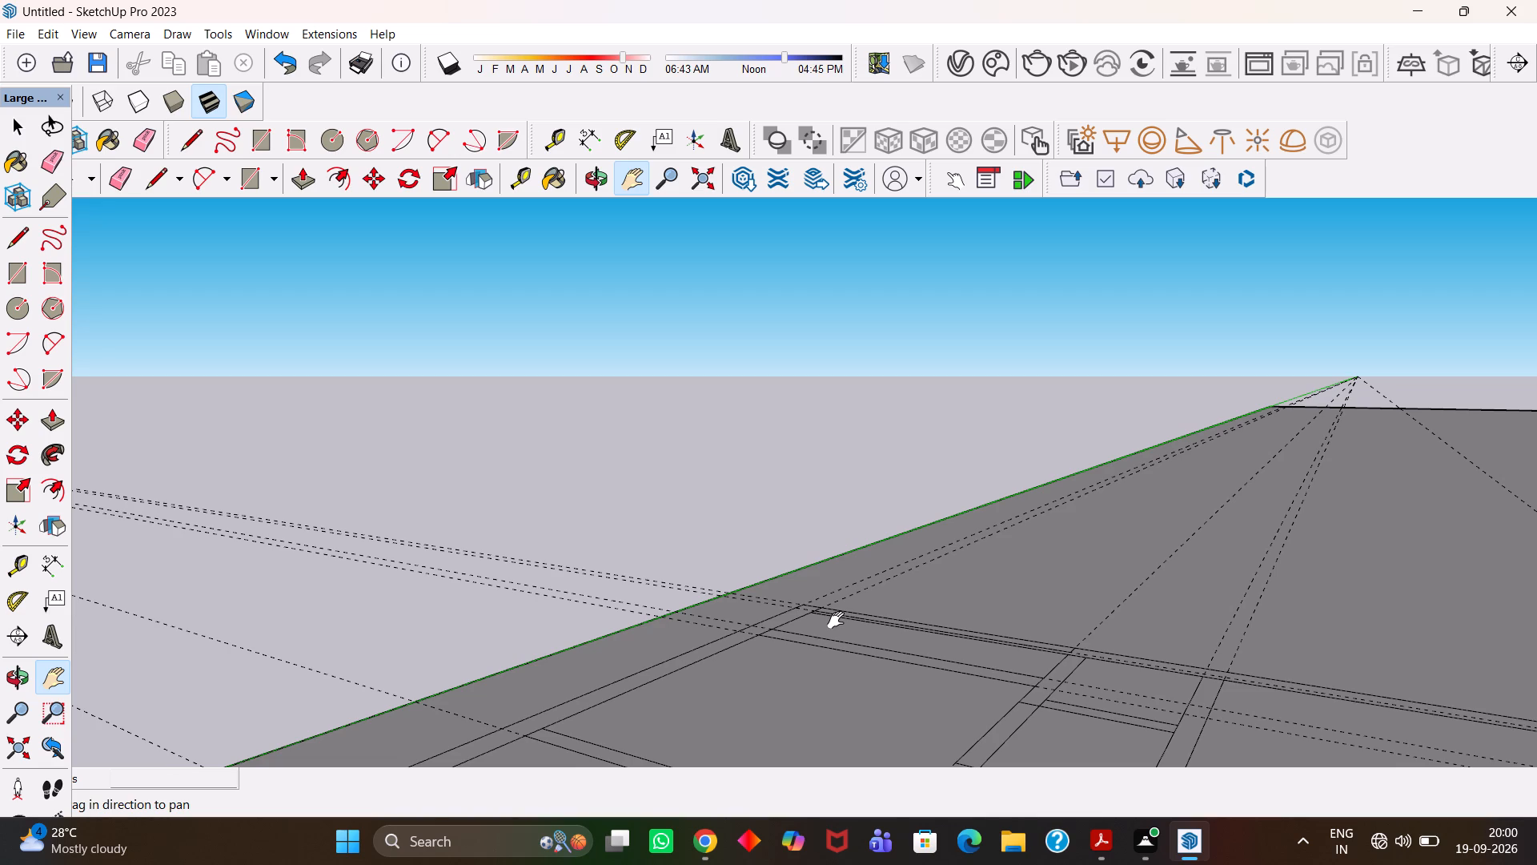
# Examine the far outer wall corner, the adjoining cross wall and the short partitions beside it.
pyautogui.scroll(-1, 836, 620)
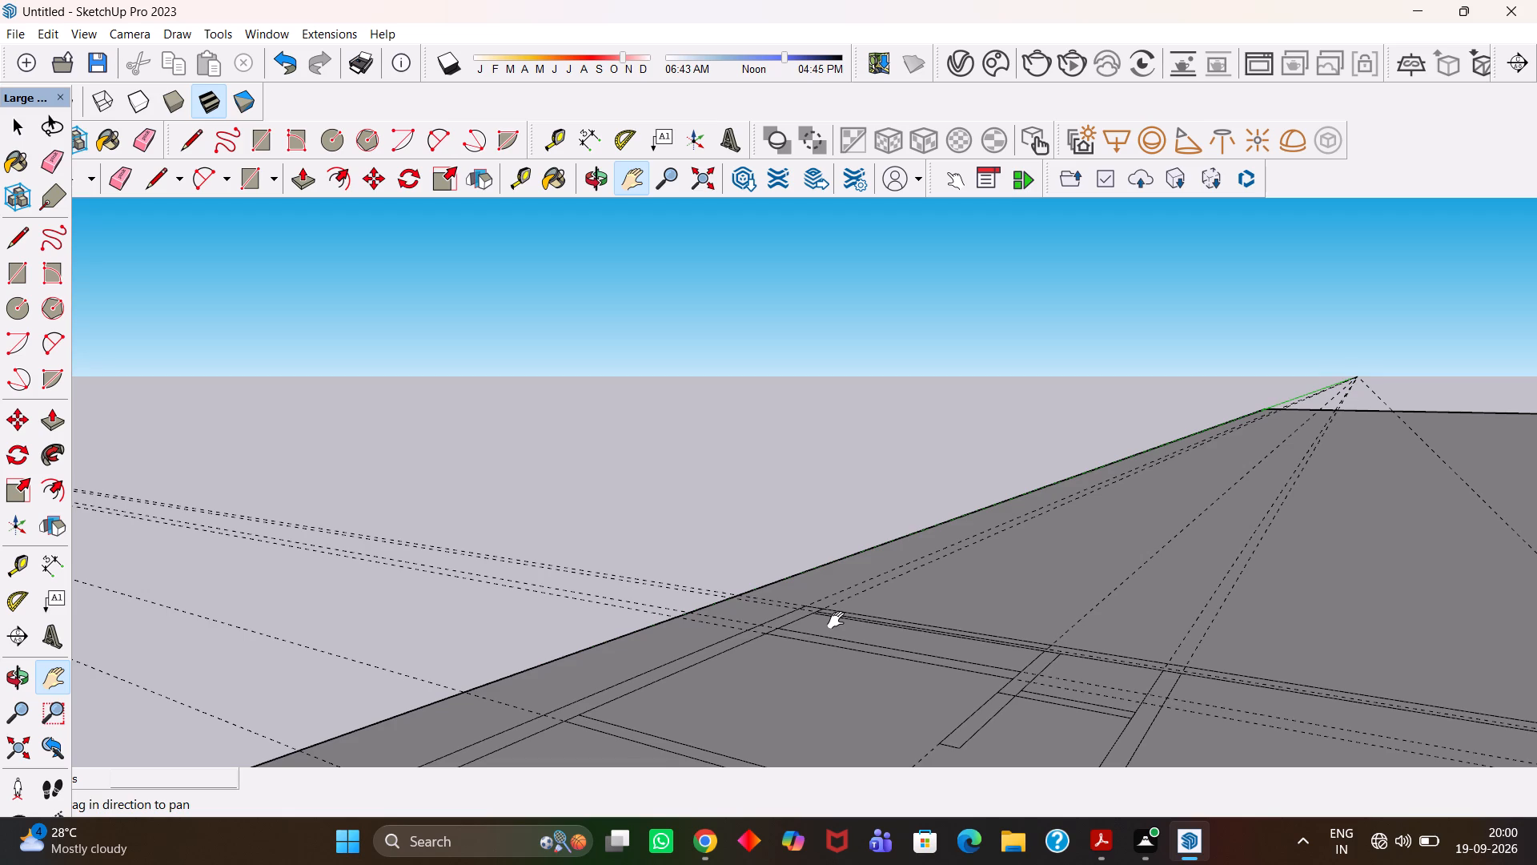
pyautogui.scroll(-1, 836, 620)
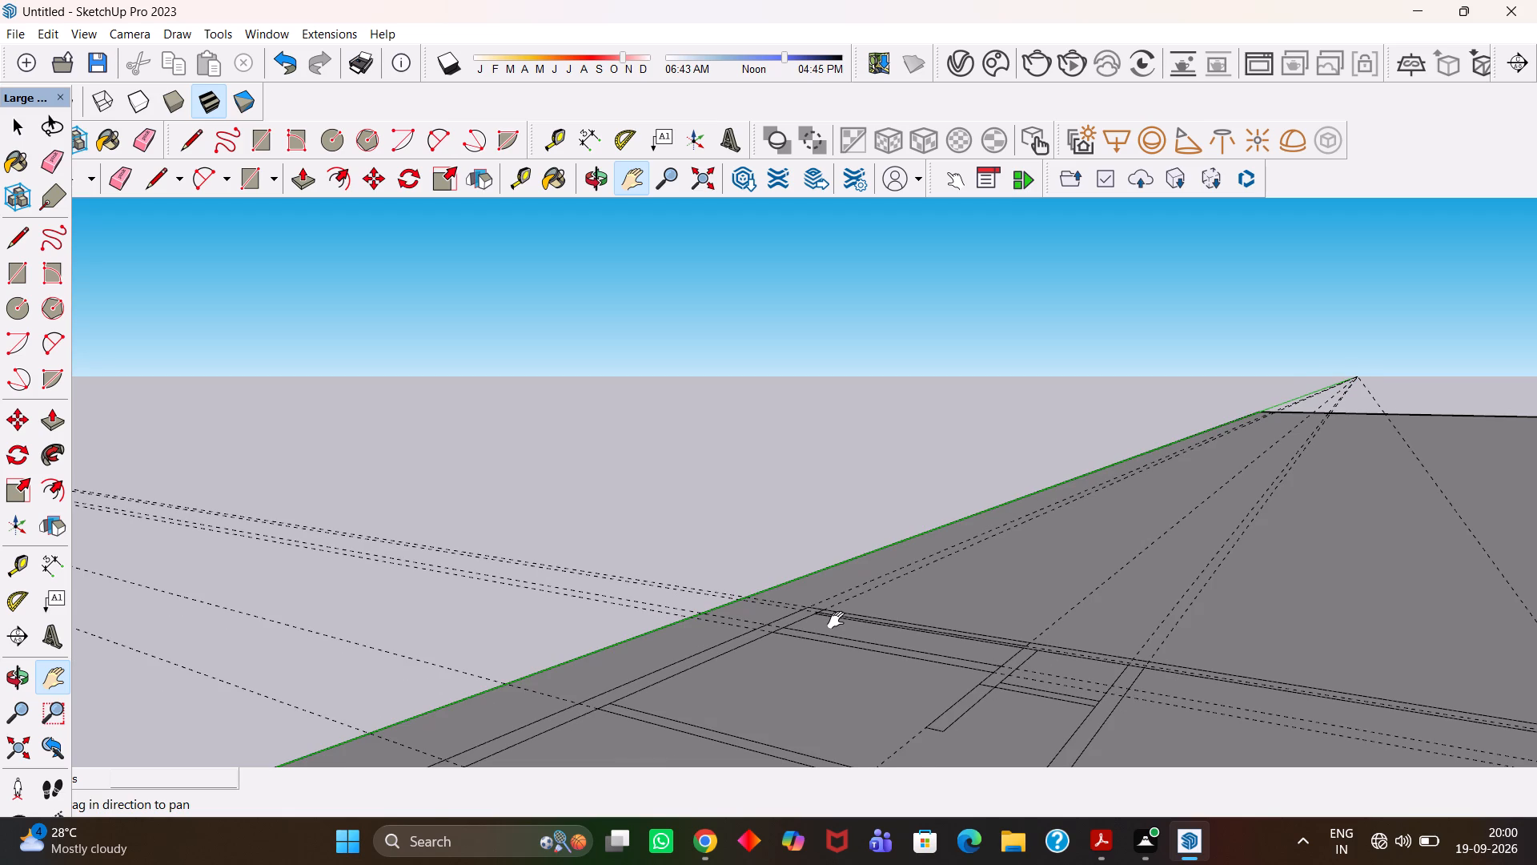
pyautogui.scroll(2, 836, 620)
pyautogui.scroll(-3, 836, 620)
pyautogui.press('h')
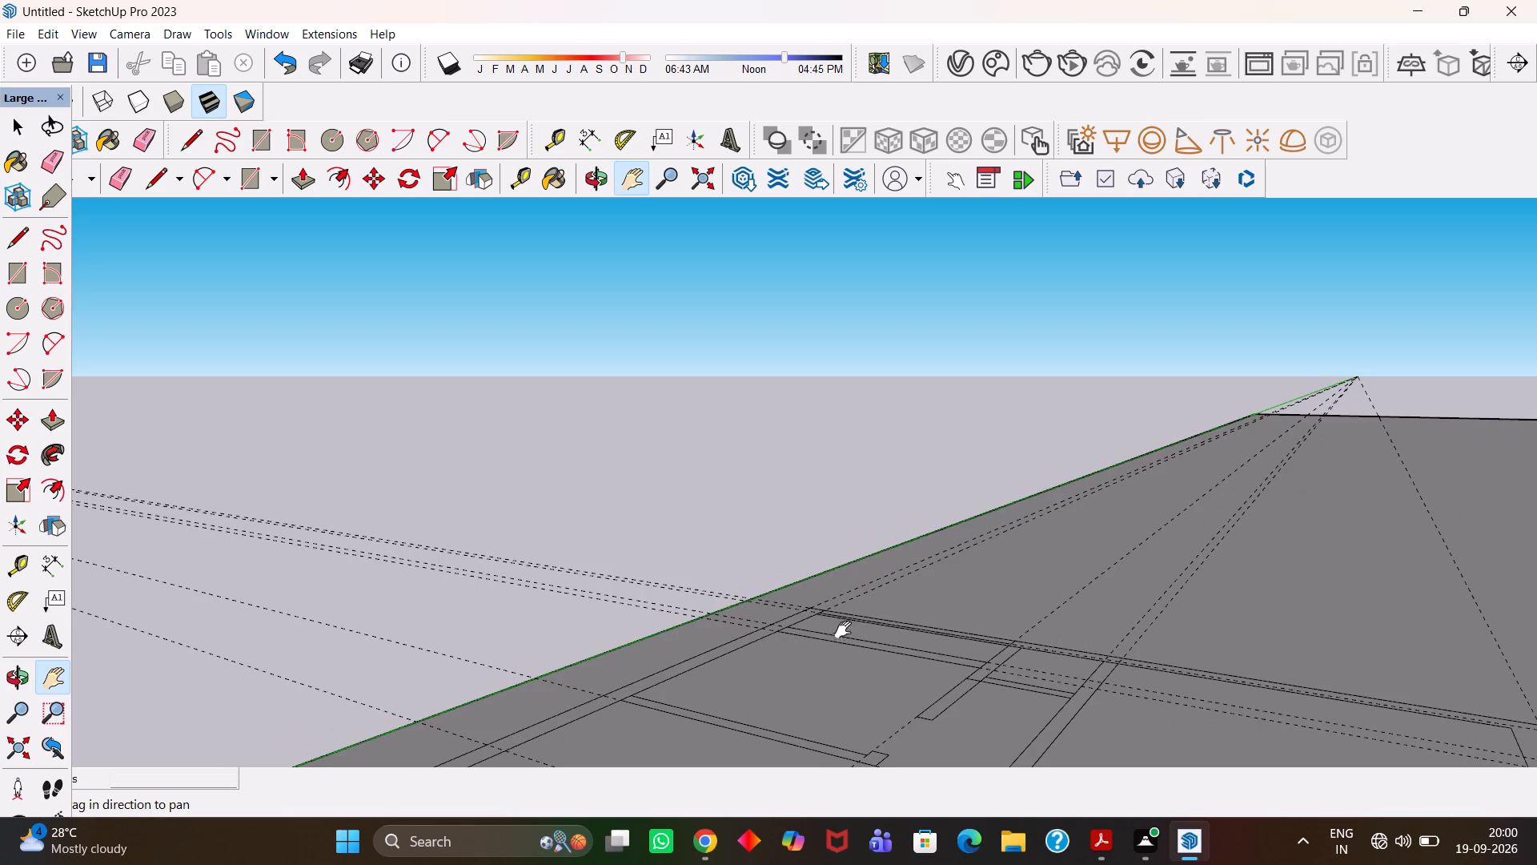
pyautogui.moveTo(848, 648); pyautogui.dragTo(869, 575)
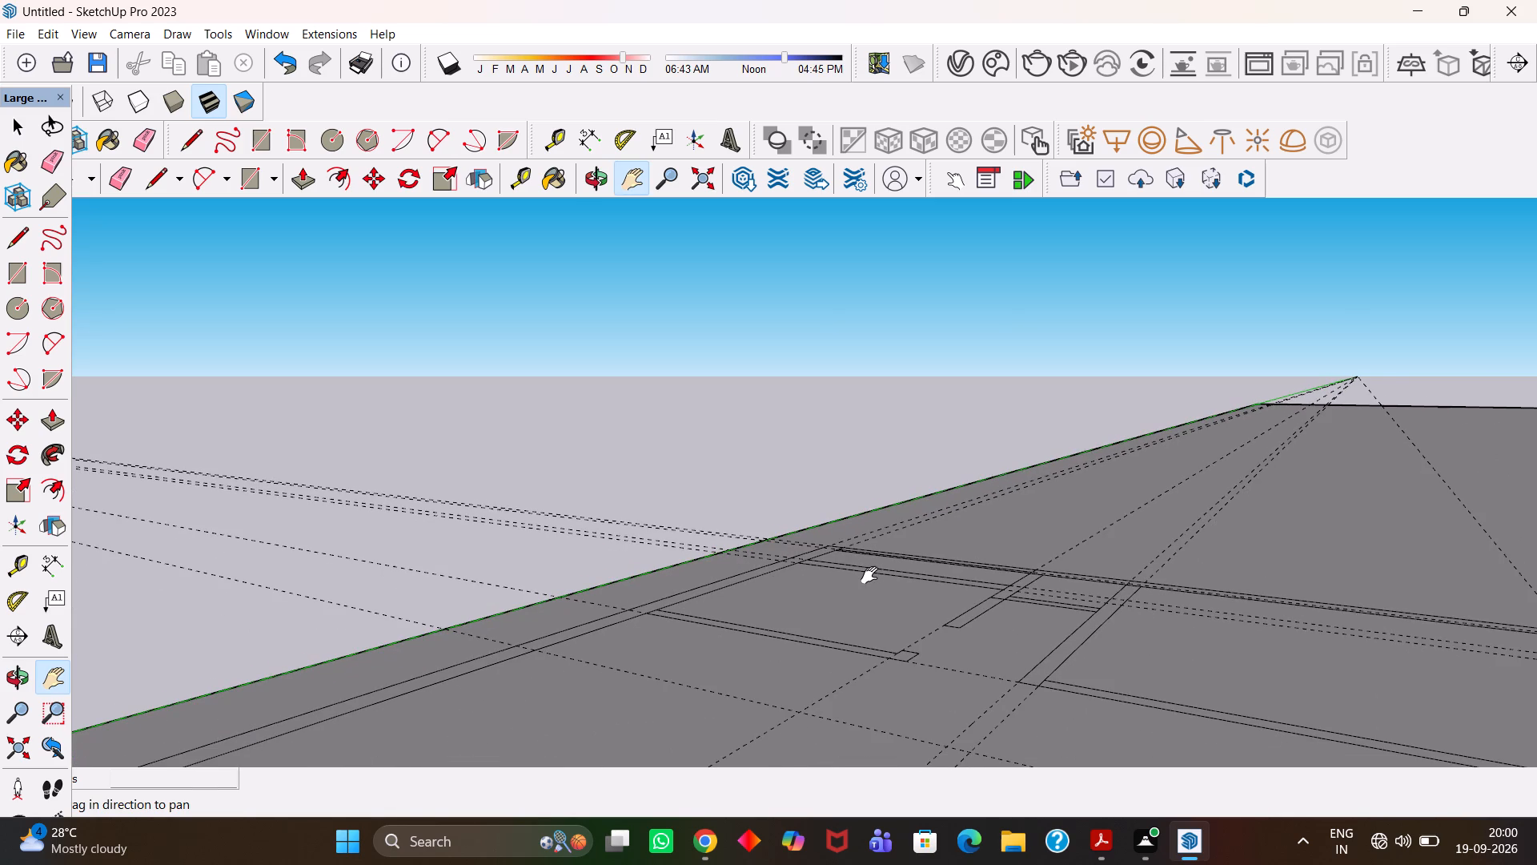
pyautogui.scroll(2, 869, 575)
pyautogui.press('h')
pyautogui.scroll(2, 869, 575)
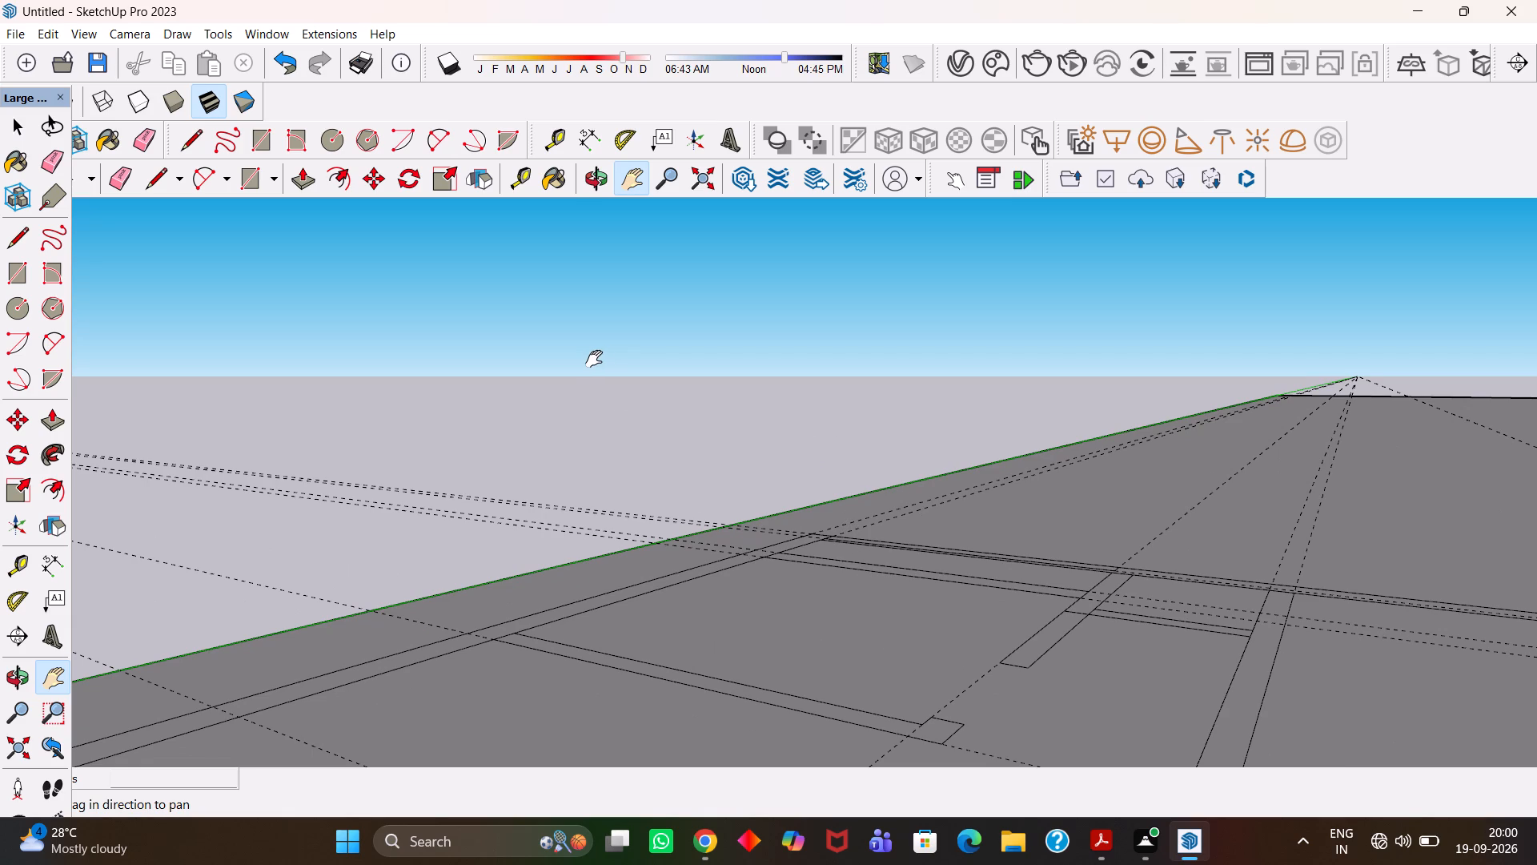
pyautogui.press('h')
pyautogui.scroll(3, 765, 533)
pyautogui.scroll(-3, 756, 529)
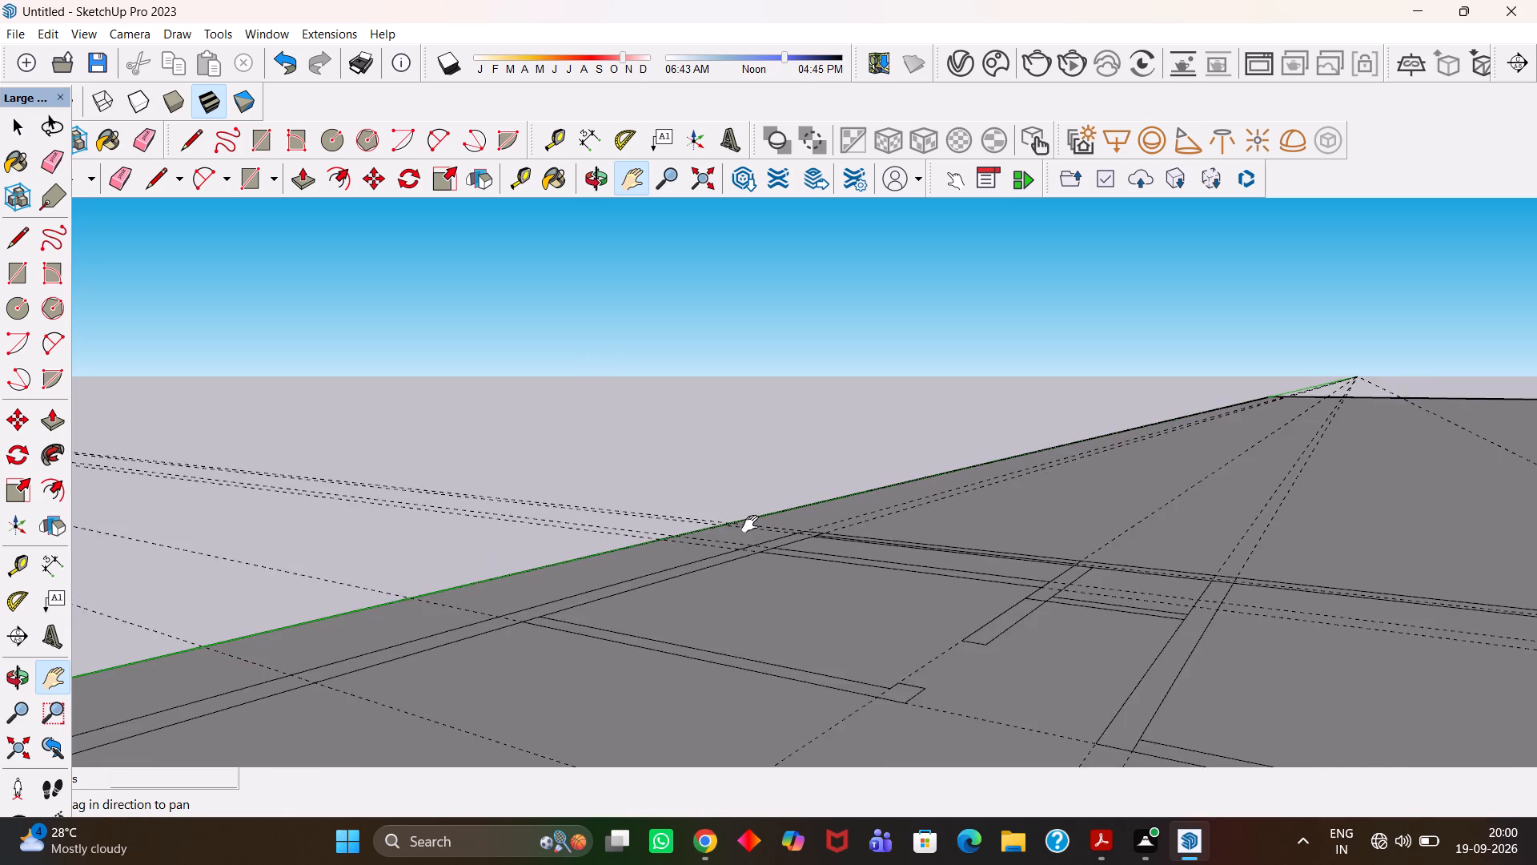
pyautogui.scroll(-6, 750, 524)
pyautogui.moveTo(781, 573); pyautogui.dragTo(750, 541)
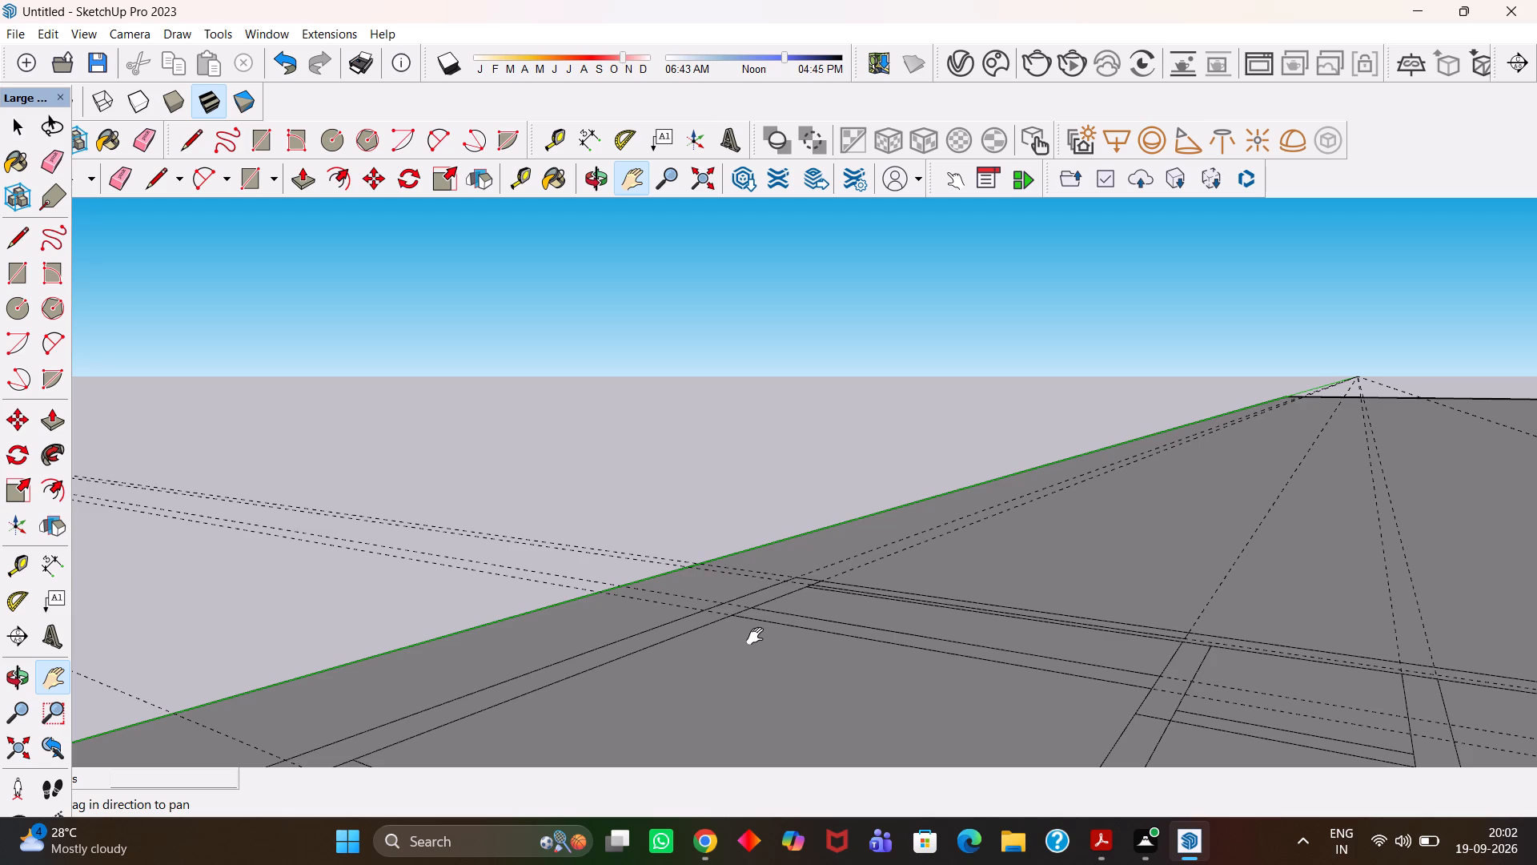
# Erase the crosswise guide line that runs over the floor in front of the short far cross partition.
pyautogui.scroll(3, 755, 636)
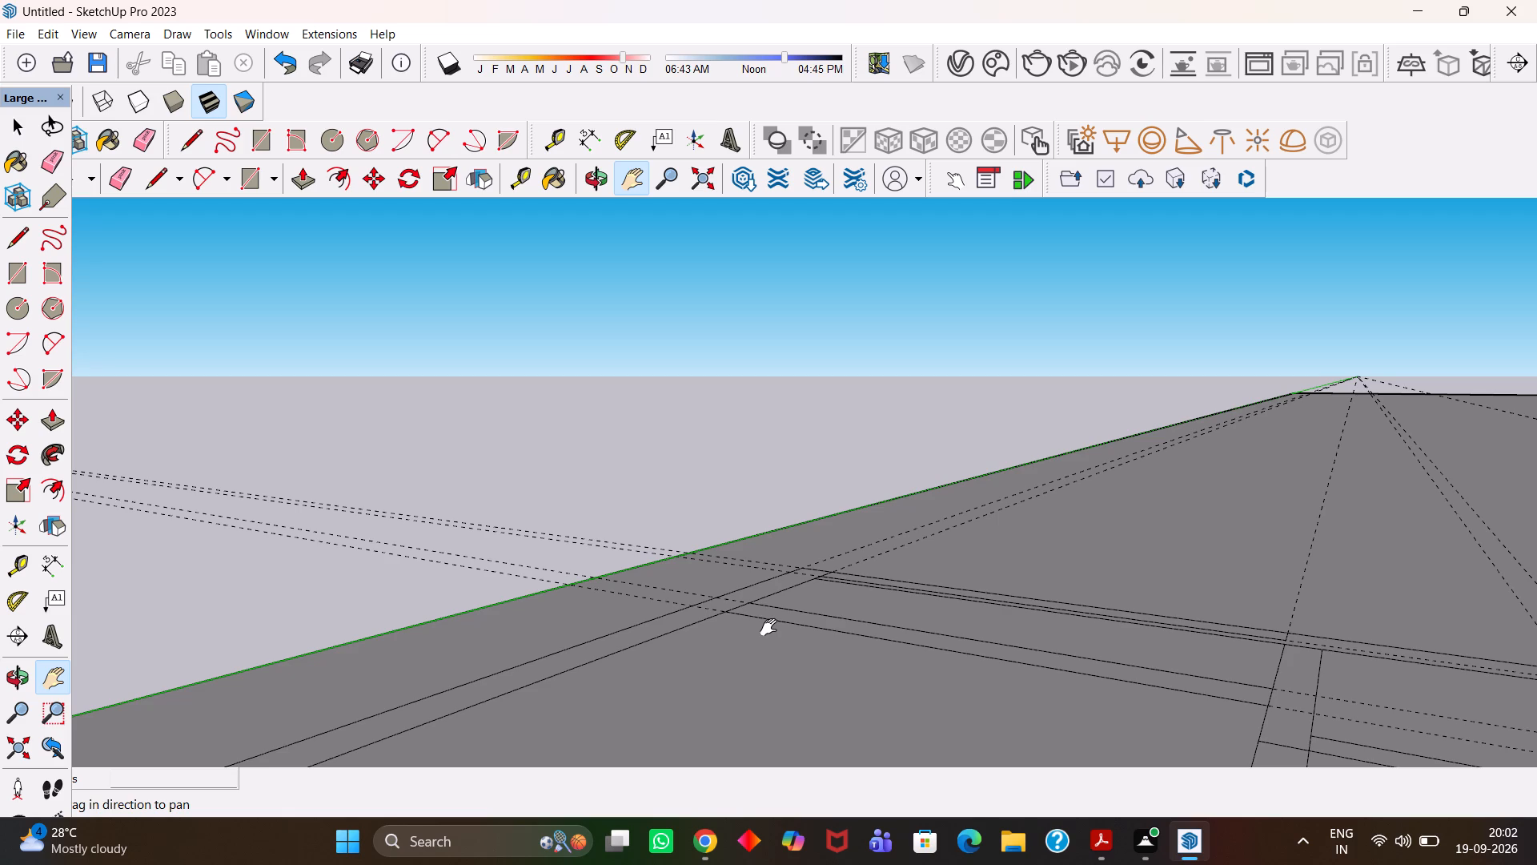
pyautogui.scroll(3, 899, 632)
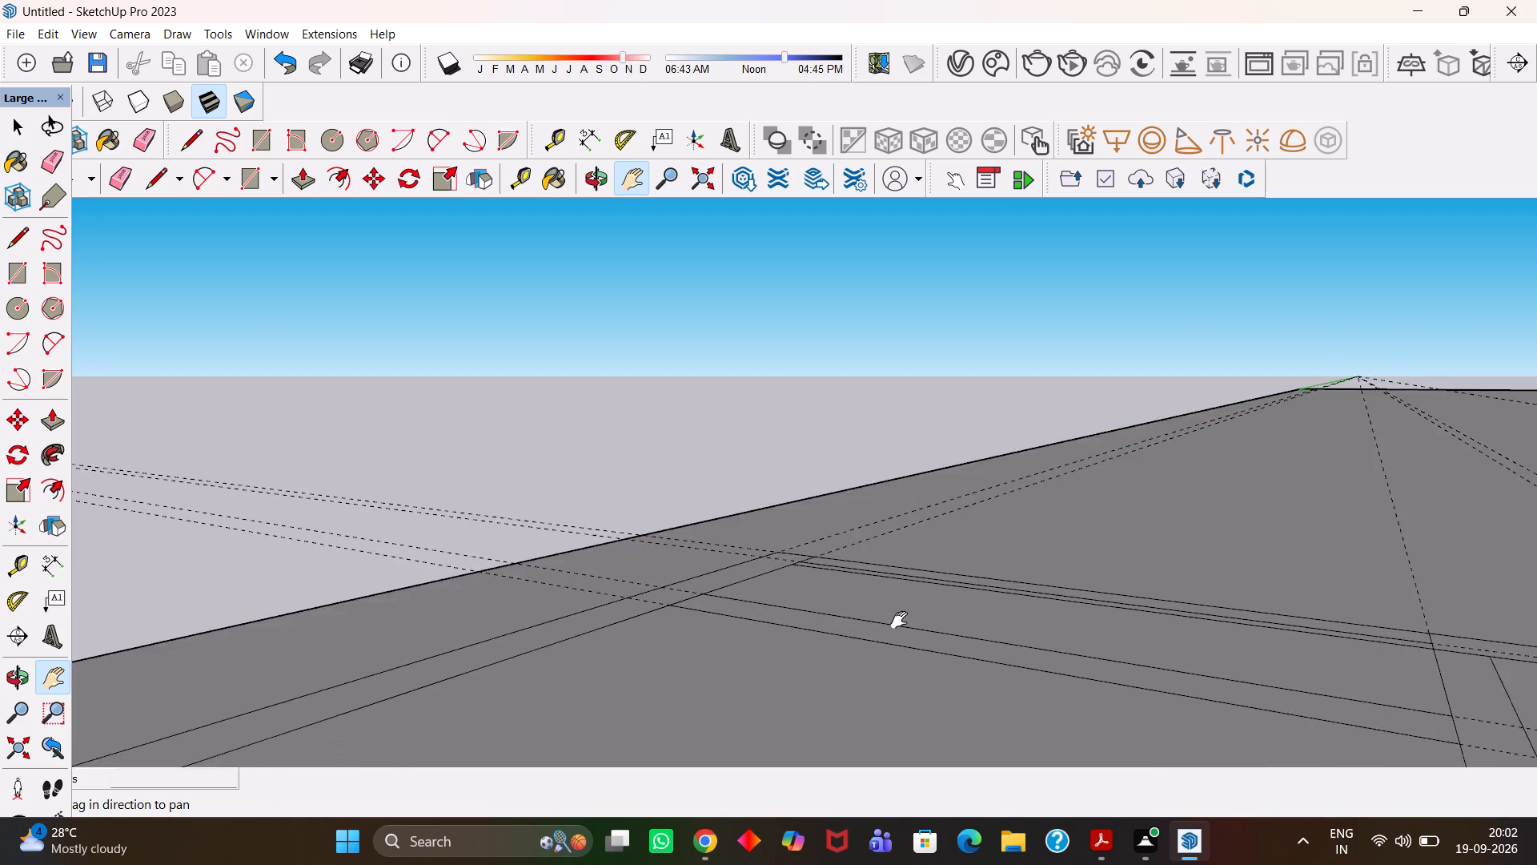
pyautogui.scroll(-8, 899, 620)
pyautogui.moveTo(923, 600); pyautogui.dragTo(935, 513)
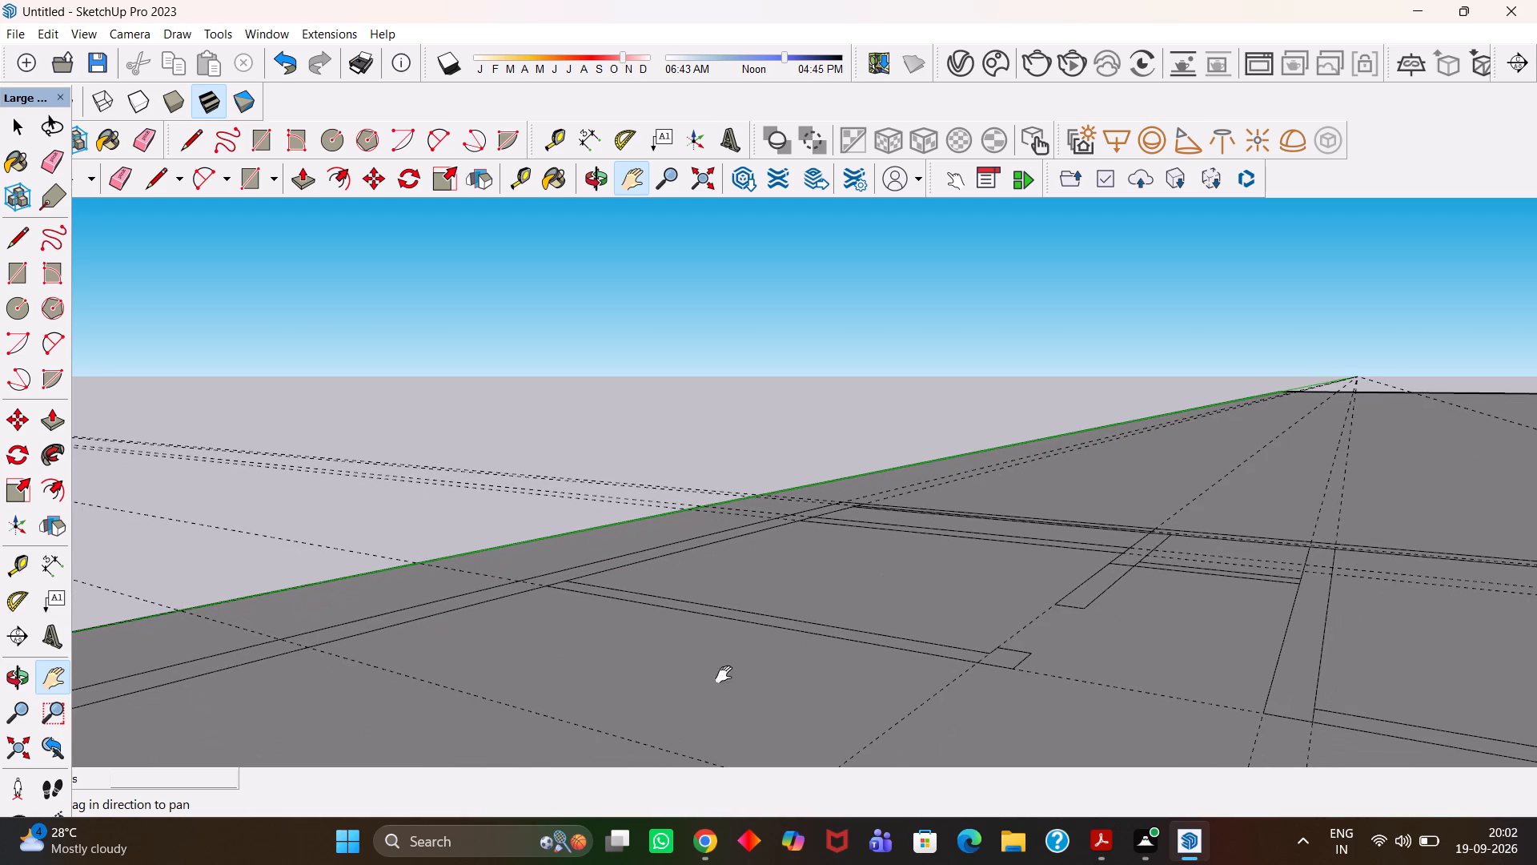
pyautogui.moveTo(713, 681); pyautogui.dragTo(793, 629)
pyautogui.press('r')
pyautogui.moveTo(728, 657); pyautogui.dragTo(700, 678)
pyautogui.press('r')
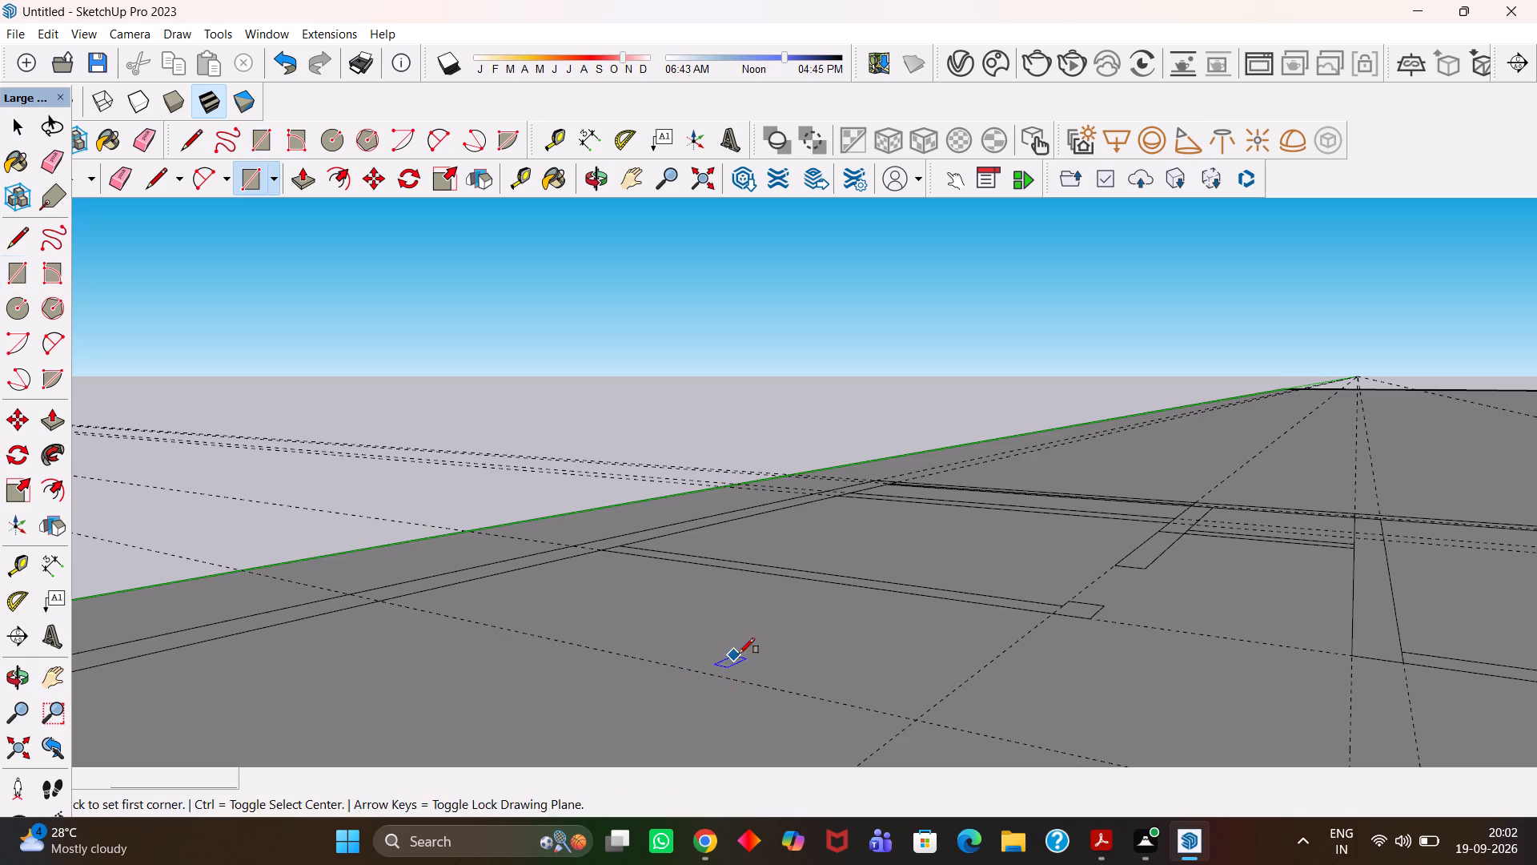
pyautogui.moveTo(748, 650); pyautogui.dragTo(703, 696)
pyautogui.press('space')
pyautogui.press('e')
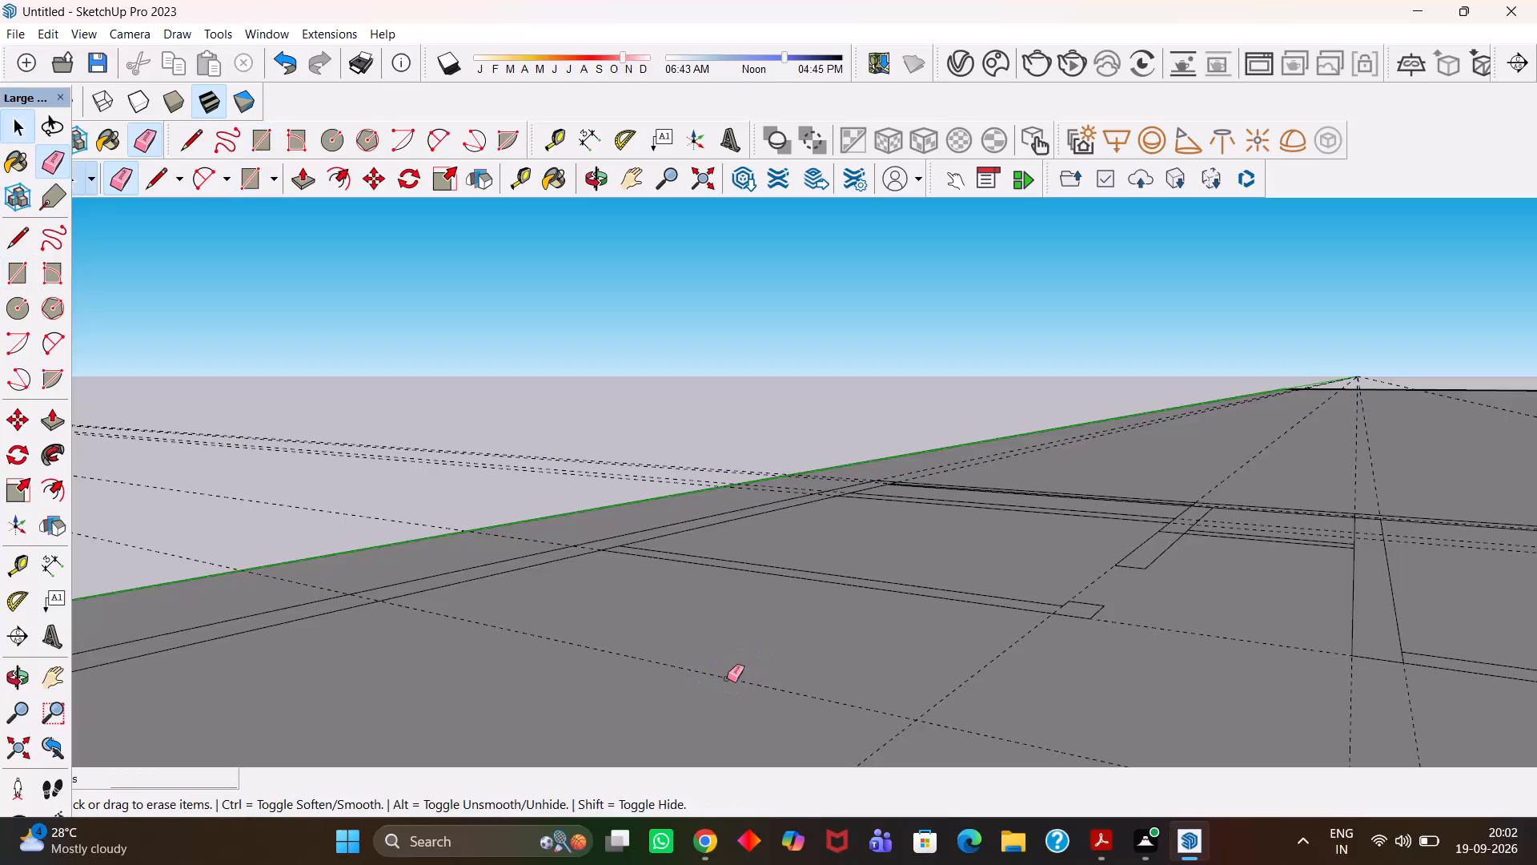
pyautogui.moveTo(726, 678); pyautogui.dragTo(680, 703)
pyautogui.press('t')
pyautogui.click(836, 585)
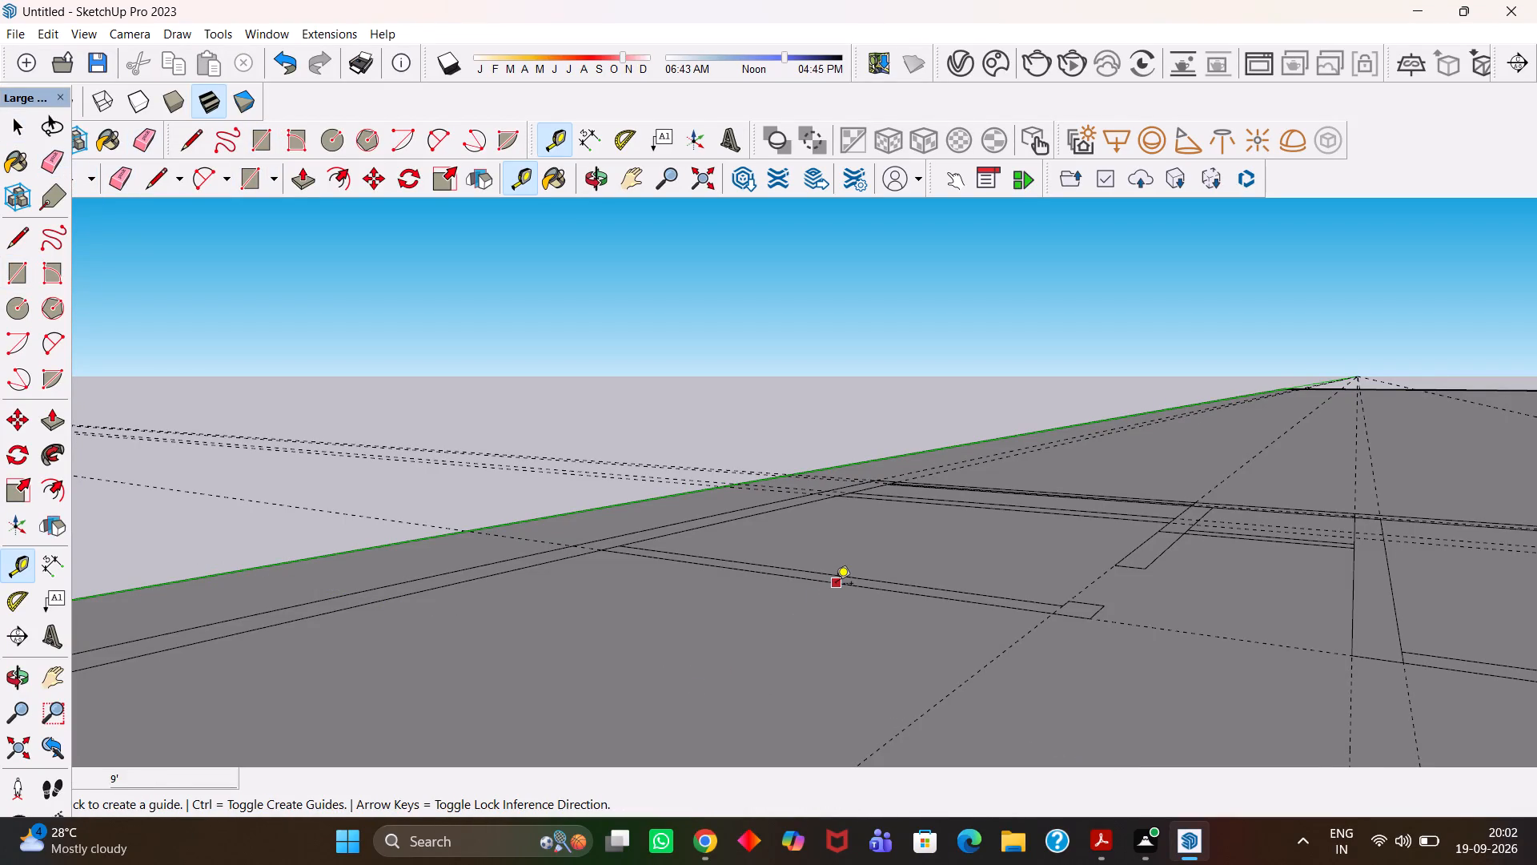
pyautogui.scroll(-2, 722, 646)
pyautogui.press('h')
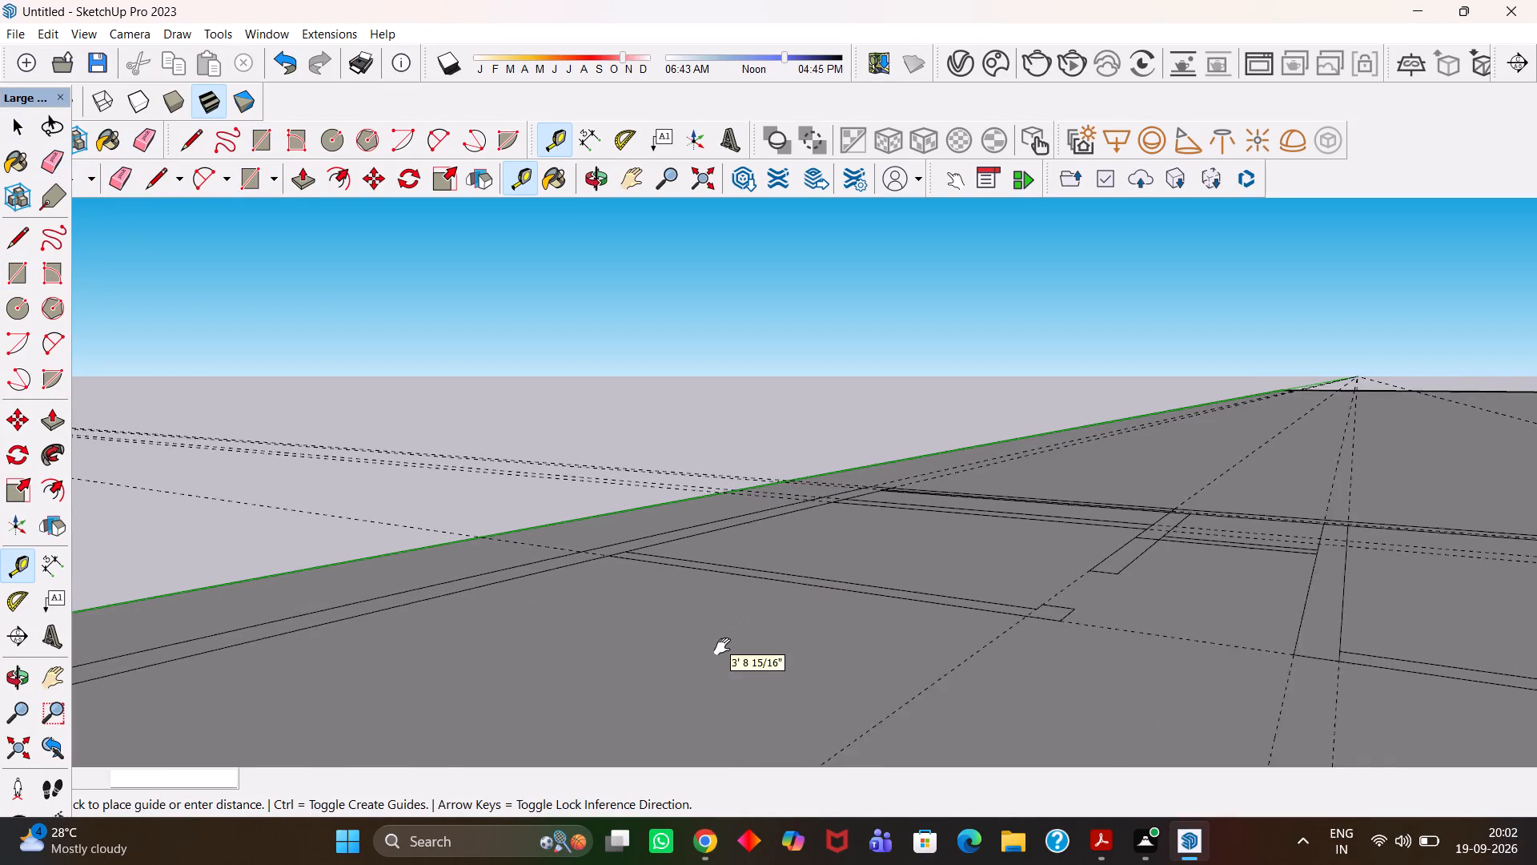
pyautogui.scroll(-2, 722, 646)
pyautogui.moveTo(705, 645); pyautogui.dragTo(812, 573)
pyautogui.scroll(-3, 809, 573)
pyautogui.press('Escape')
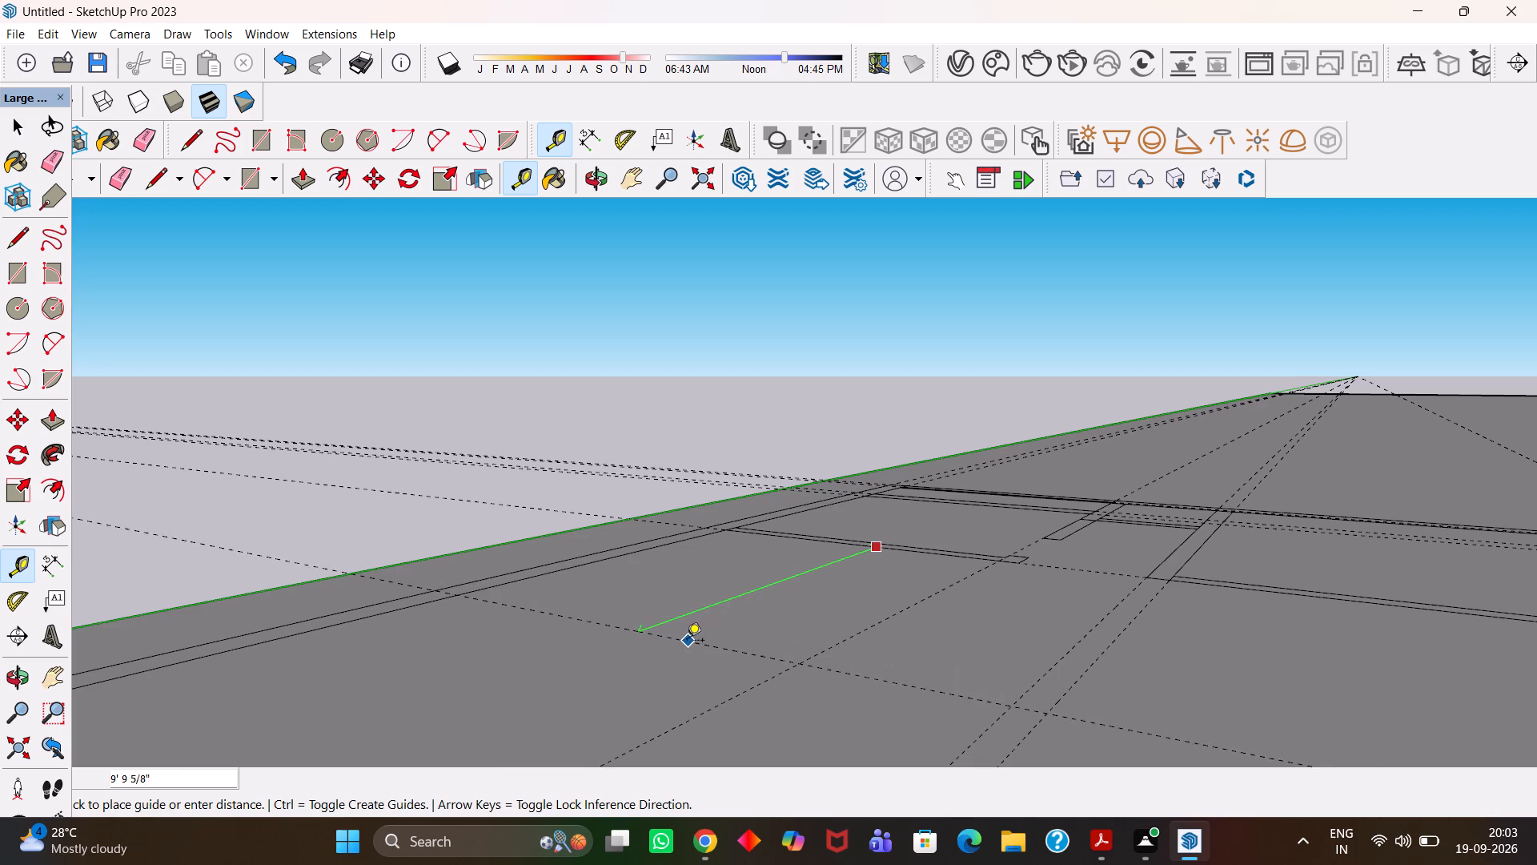
# Add a crosswise guide line 16'11" inward from the inner face of the near outer wall.
pyautogui.press('h')
pyautogui.scroll(-6, 738, 623)
pyautogui.moveTo(829, 618); pyautogui.dragTo(960, 533)
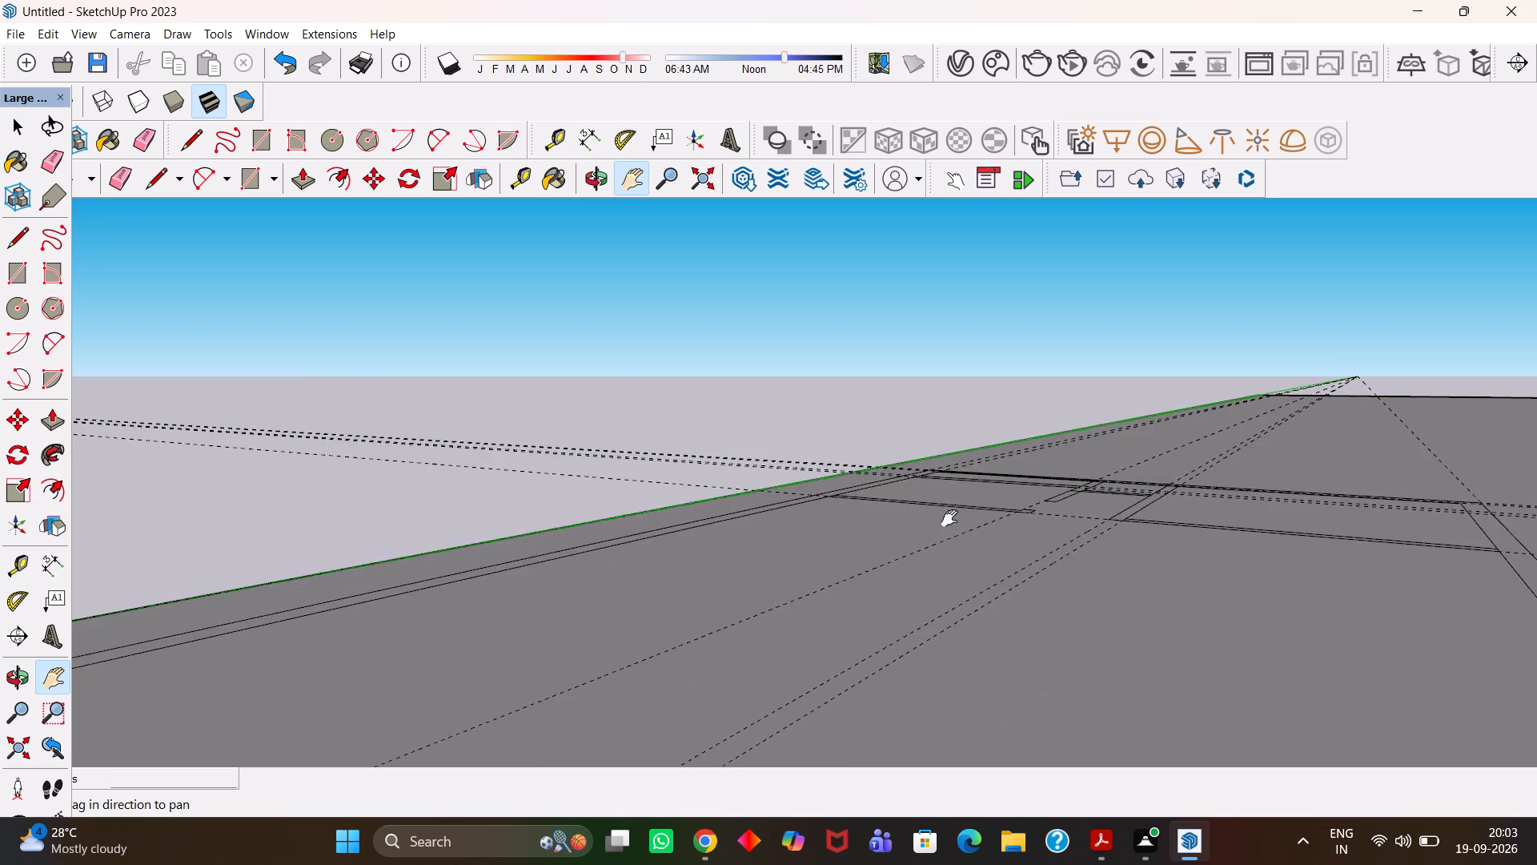
pyautogui.scroll(-8, 882, 521)
pyautogui.scroll(4, 809, 585)
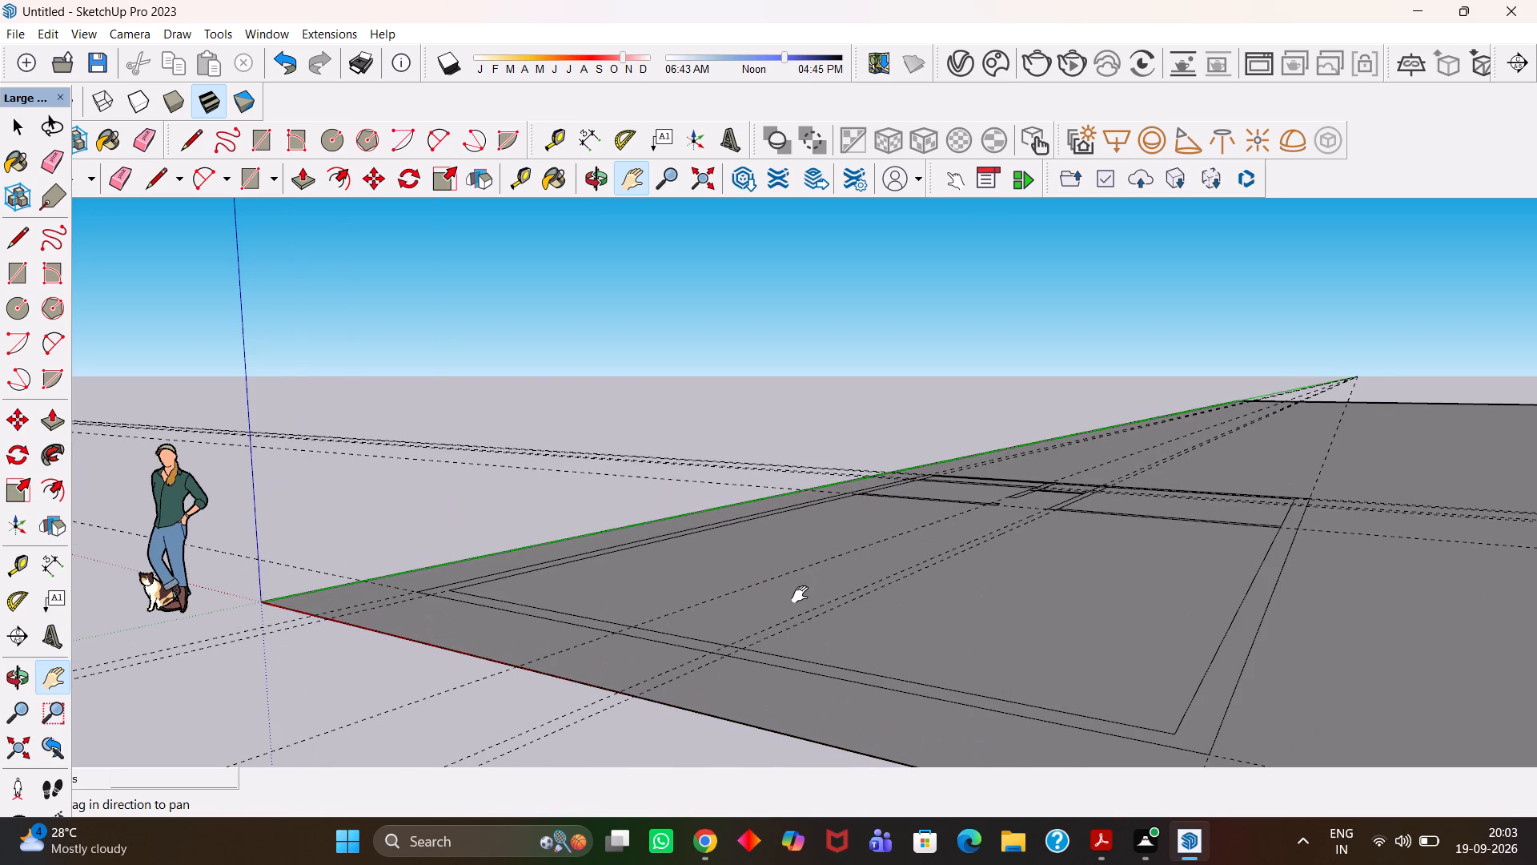
pyautogui.scroll(1, 806, 618)
pyautogui.press('h')
pyautogui.moveTo(675, 615); pyautogui.dragTo(752, 728)
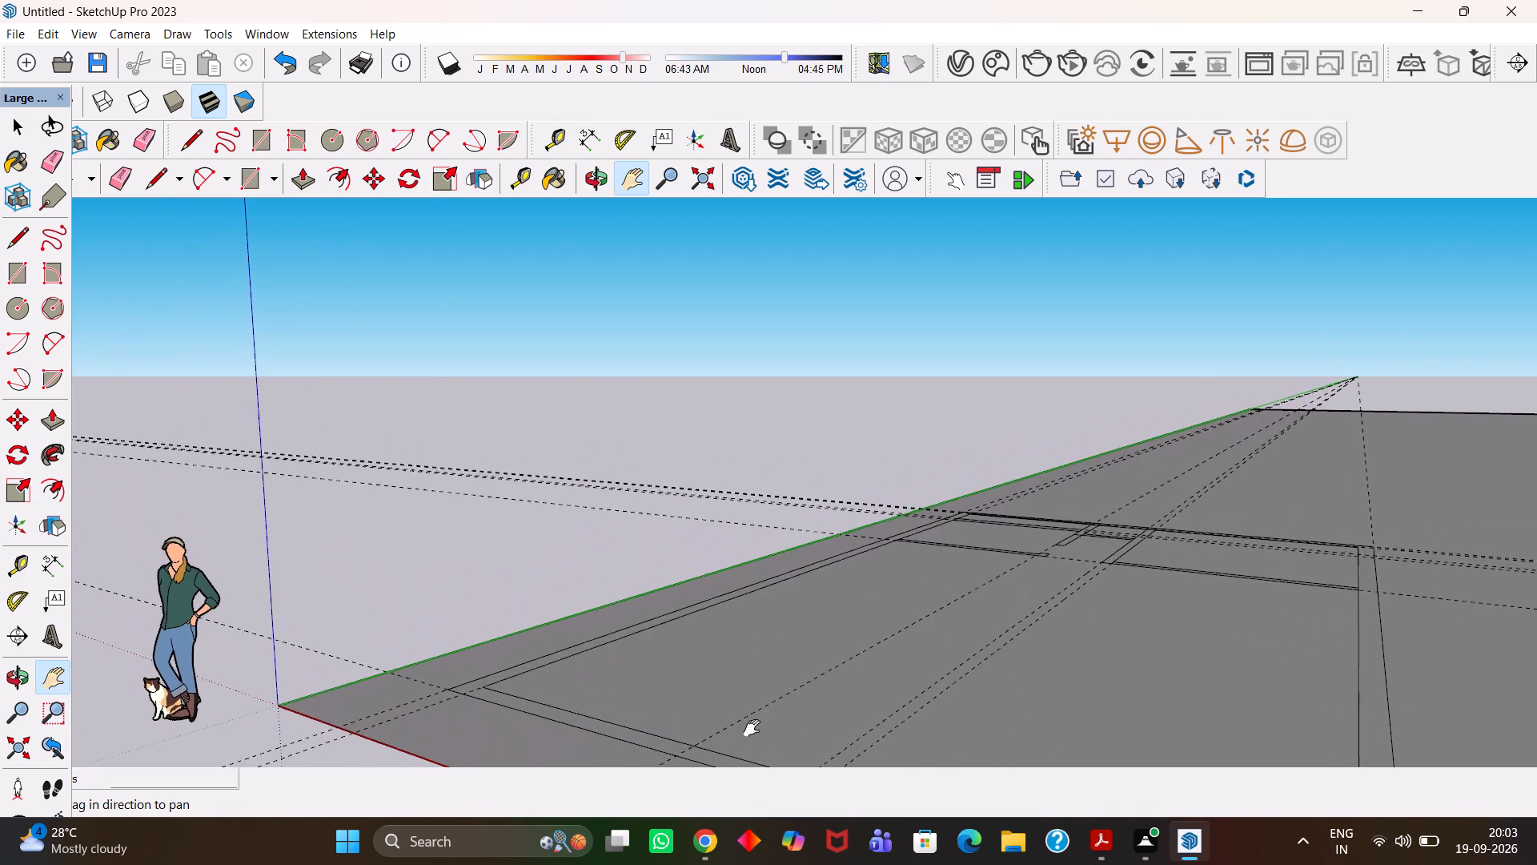
pyautogui.moveTo(752, 728); pyautogui.dragTo(752, 730)
pyautogui.press('t')
pyautogui.press('space')
pyautogui.press('t')
pyautogui.click(560, 708)
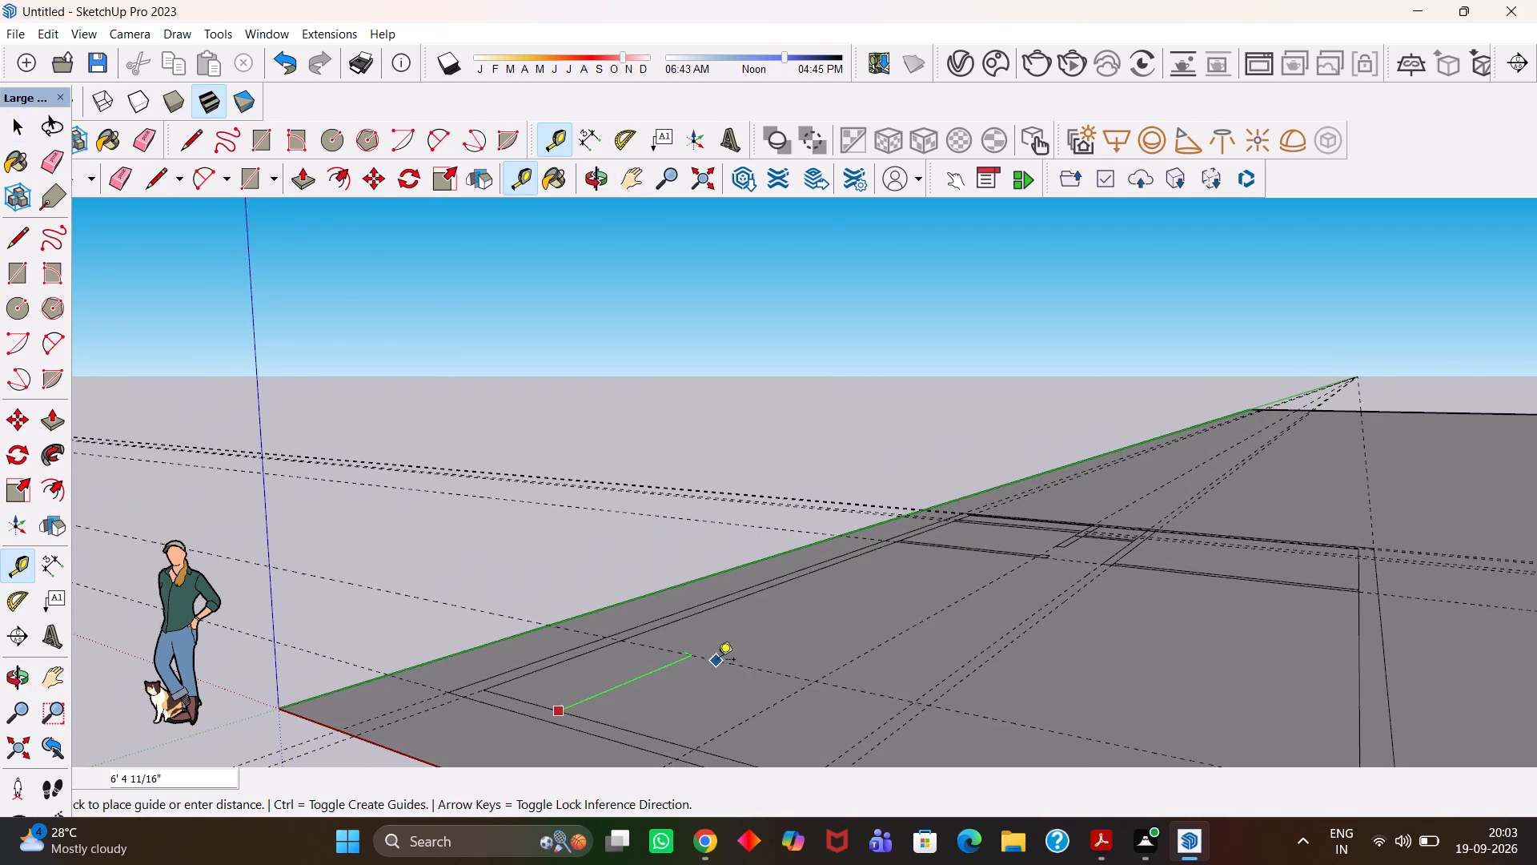
pyautogui.write('16')
pyautogui.write('\'11"')
pyautogui.press('Return')
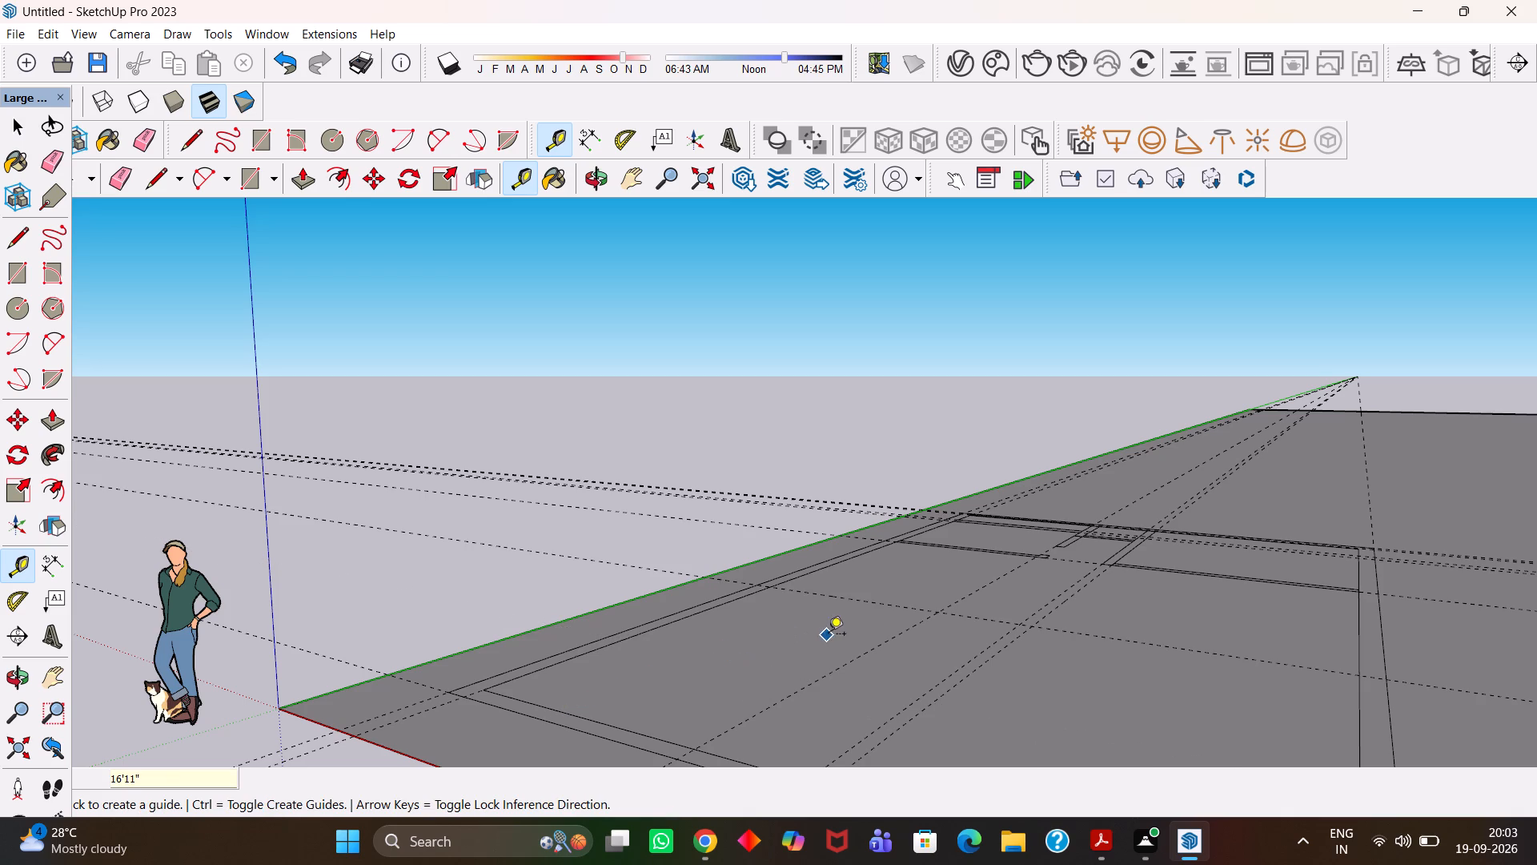
# Add a second guide line 6" beyond the new crosswise guide to mark the partition thickness.
pyautogui.scroll(4, 833, 614)
pyautogui.click(877, 589)
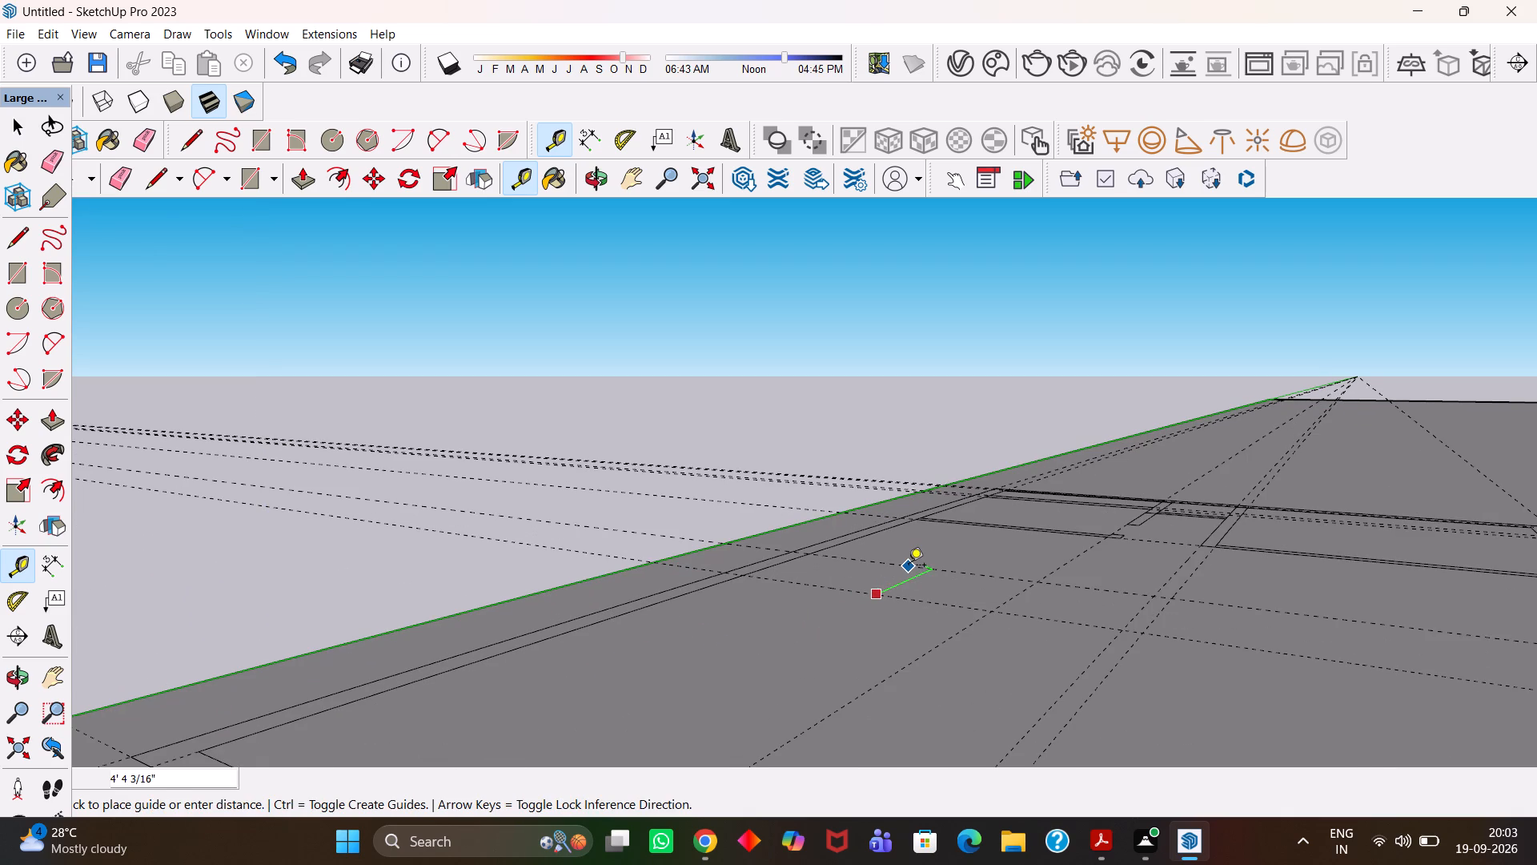
pyautogui.write('6"')
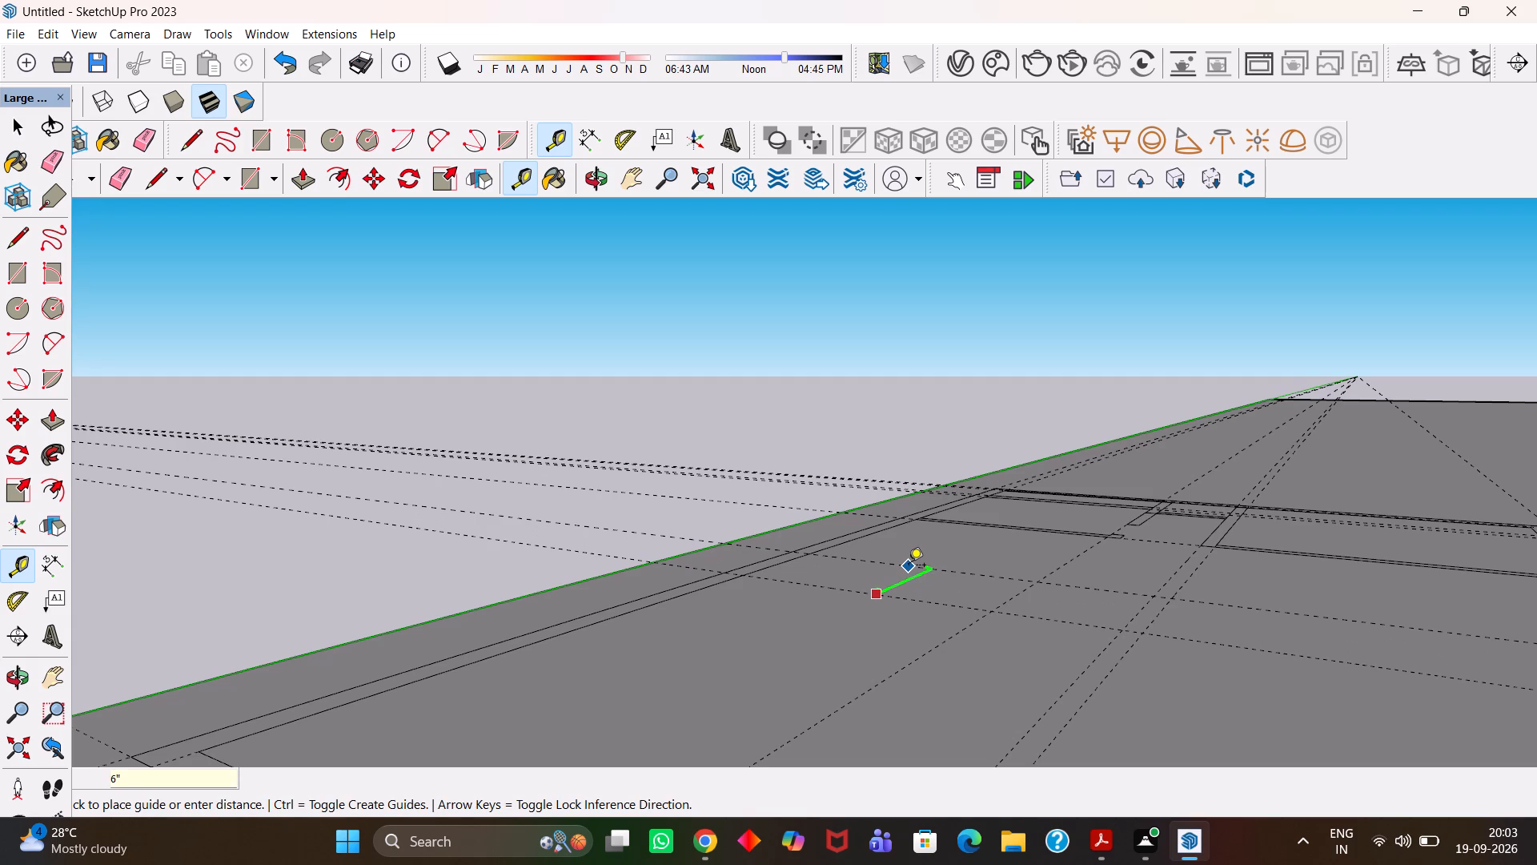
pyautogui.press('Return')
# Draw an 8'6" by 6" partition rectangle between the two crosswise guides, from the side wall's inner face to the first lengthwise guide.
pyautogui.press('r')
pyautogui.scroll(6, 909, 566)
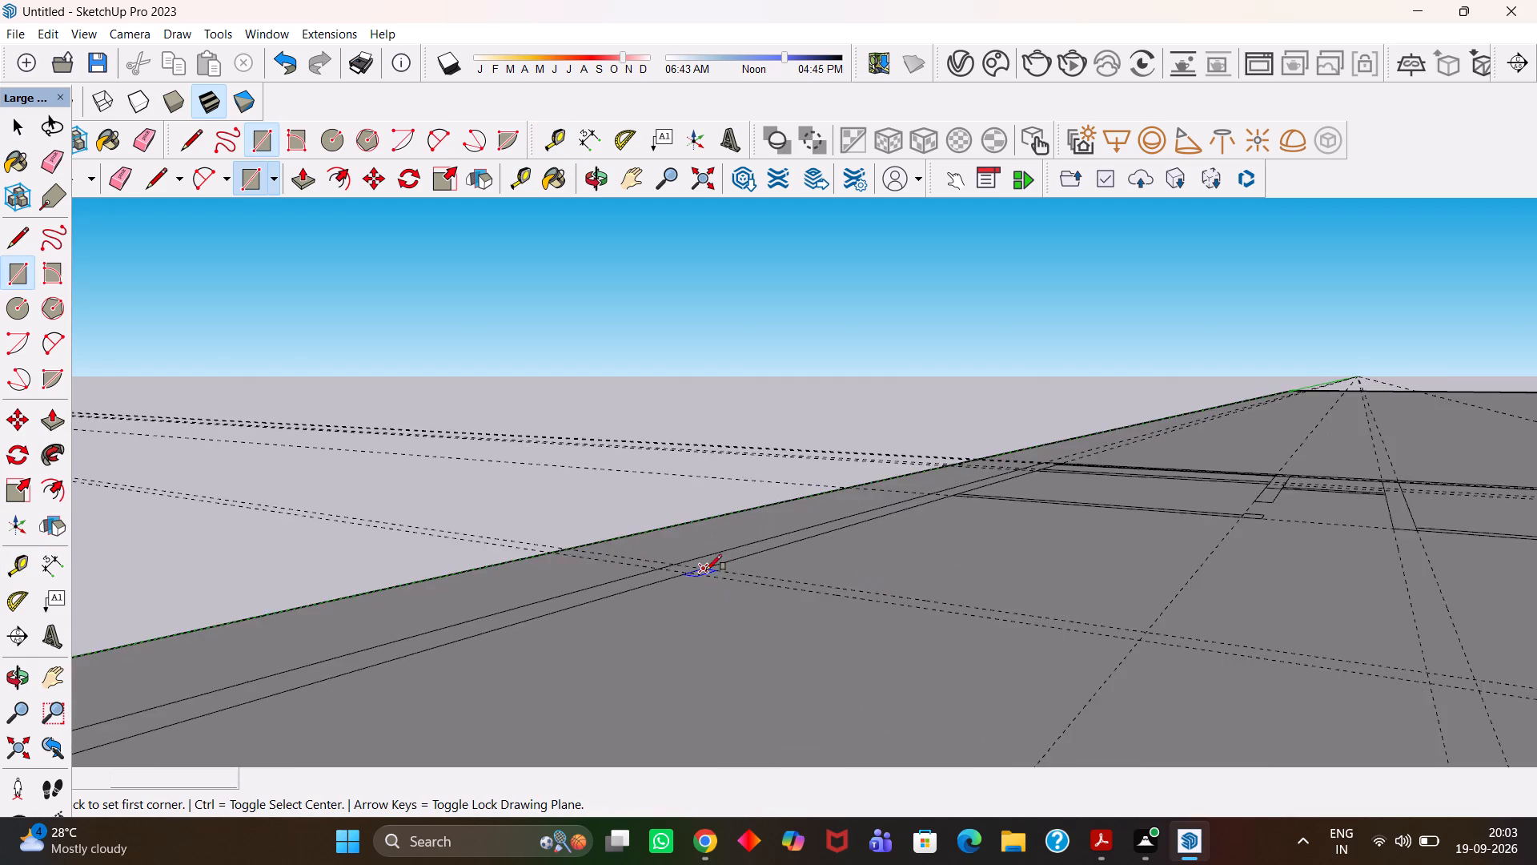
pyautogui.scroll(4, 706, 570)
pyautogui.click(683, 573)
pyautogui.scroll(-4, 842, 583)
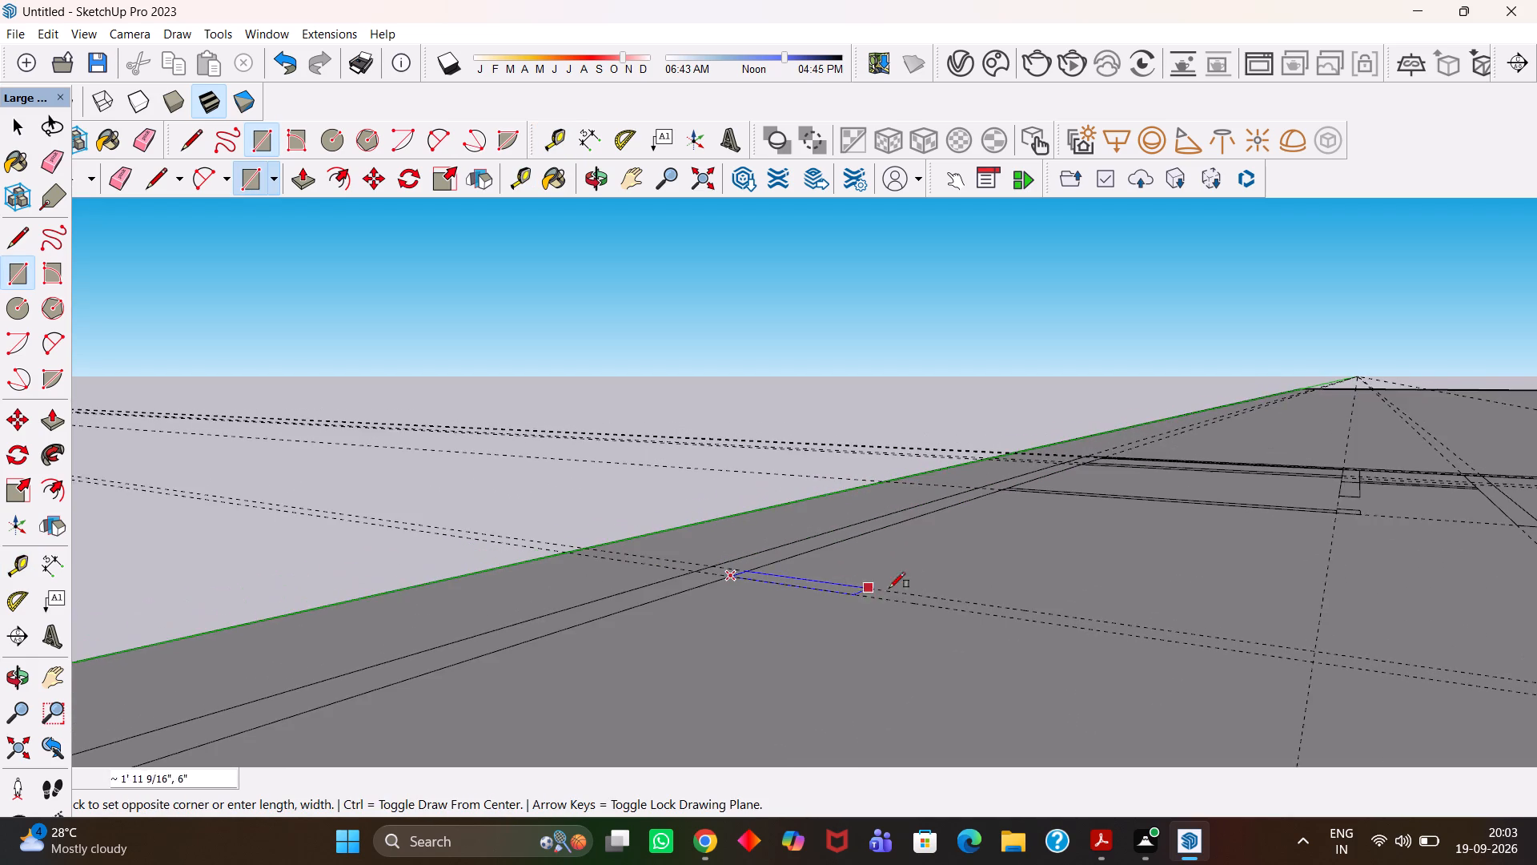
pyautogui.scroll(-3, 1028, 607)
pyautogui.click(1256, 642)
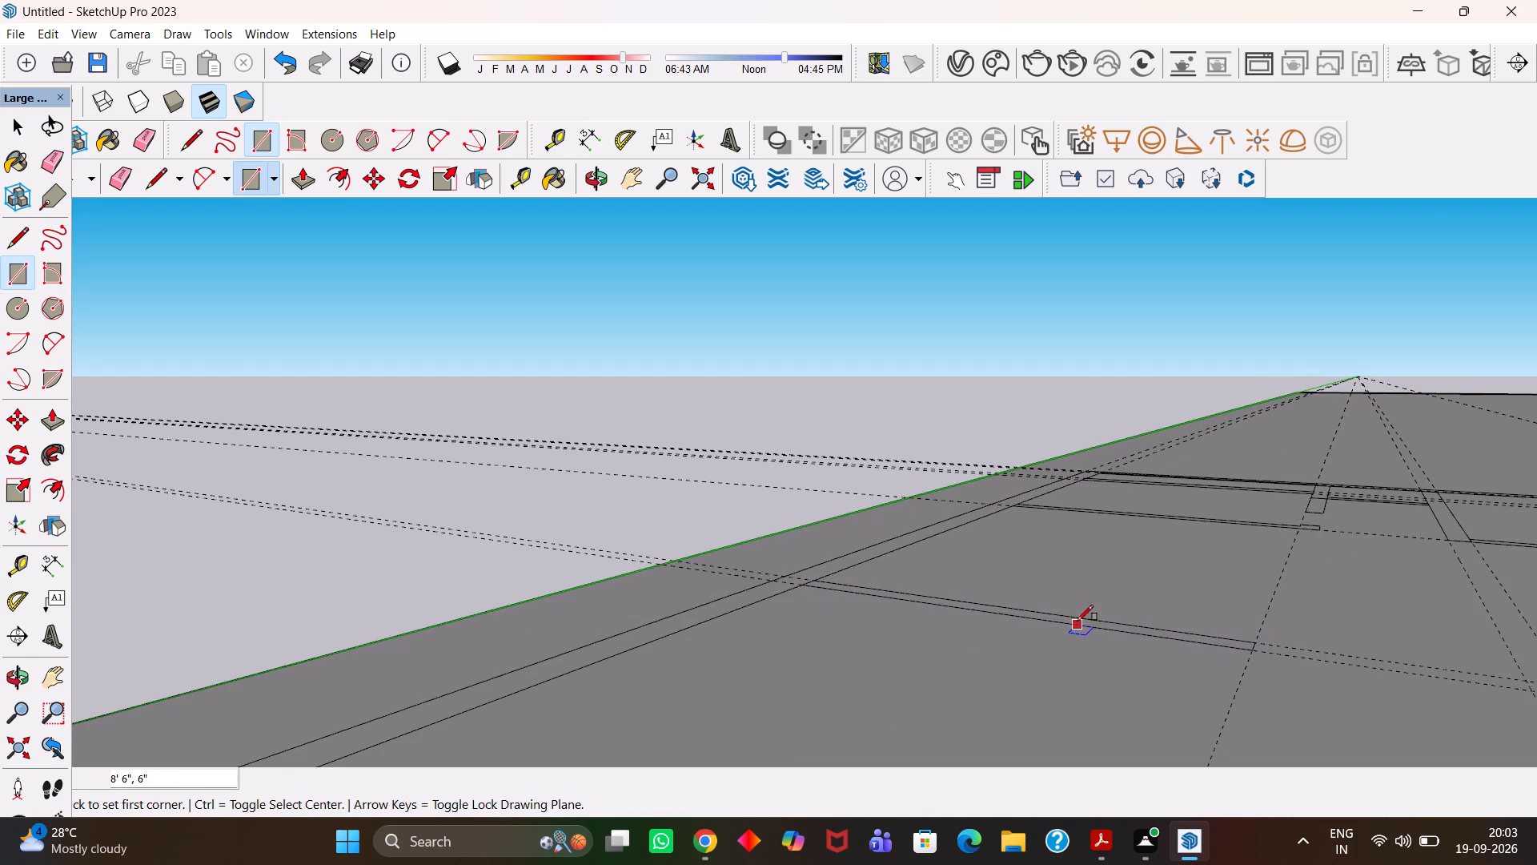
# Measure the distance from the new cross partition to the short cross partition farther back.
pyautogui.scroll(2, 1078, 621)
pyautogui.press('h')
pyautogui.moveTo(1024, 634); pyautogui.dragTo(821, 722)
pyautogui.press('t')
pyautogui.click(817, 686)
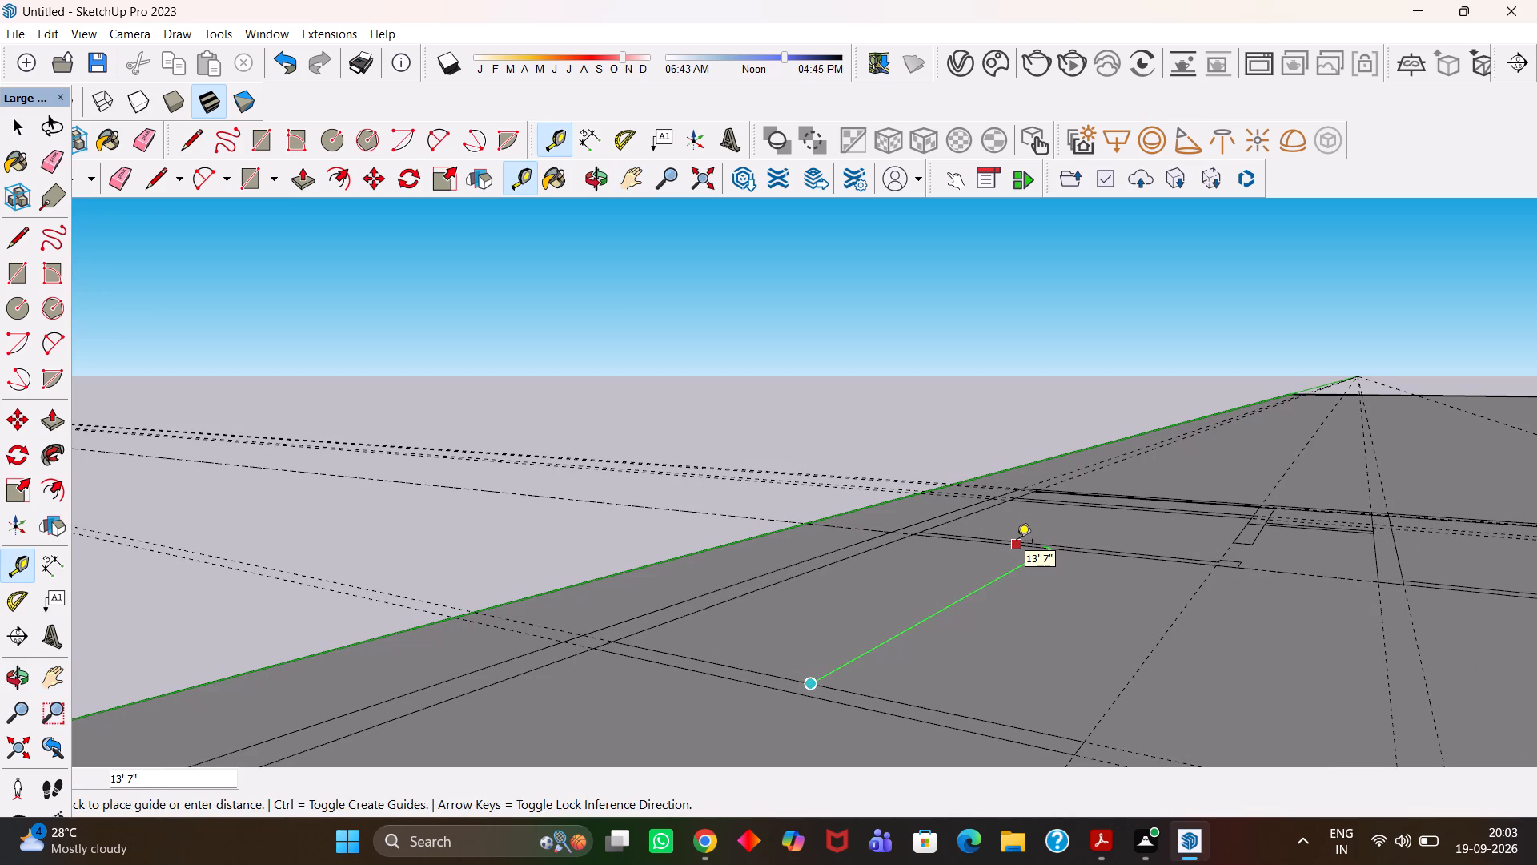
pyautogui.scroll(3, 1017, 546)
pyautogui.scroll(-4, 1017, 548)
# Examine the floor area between the new cross partition, the far partitions and the lengthwise guides.
pyautogui.press('h')
pyautogui.scroll(-2, 1017, 550)
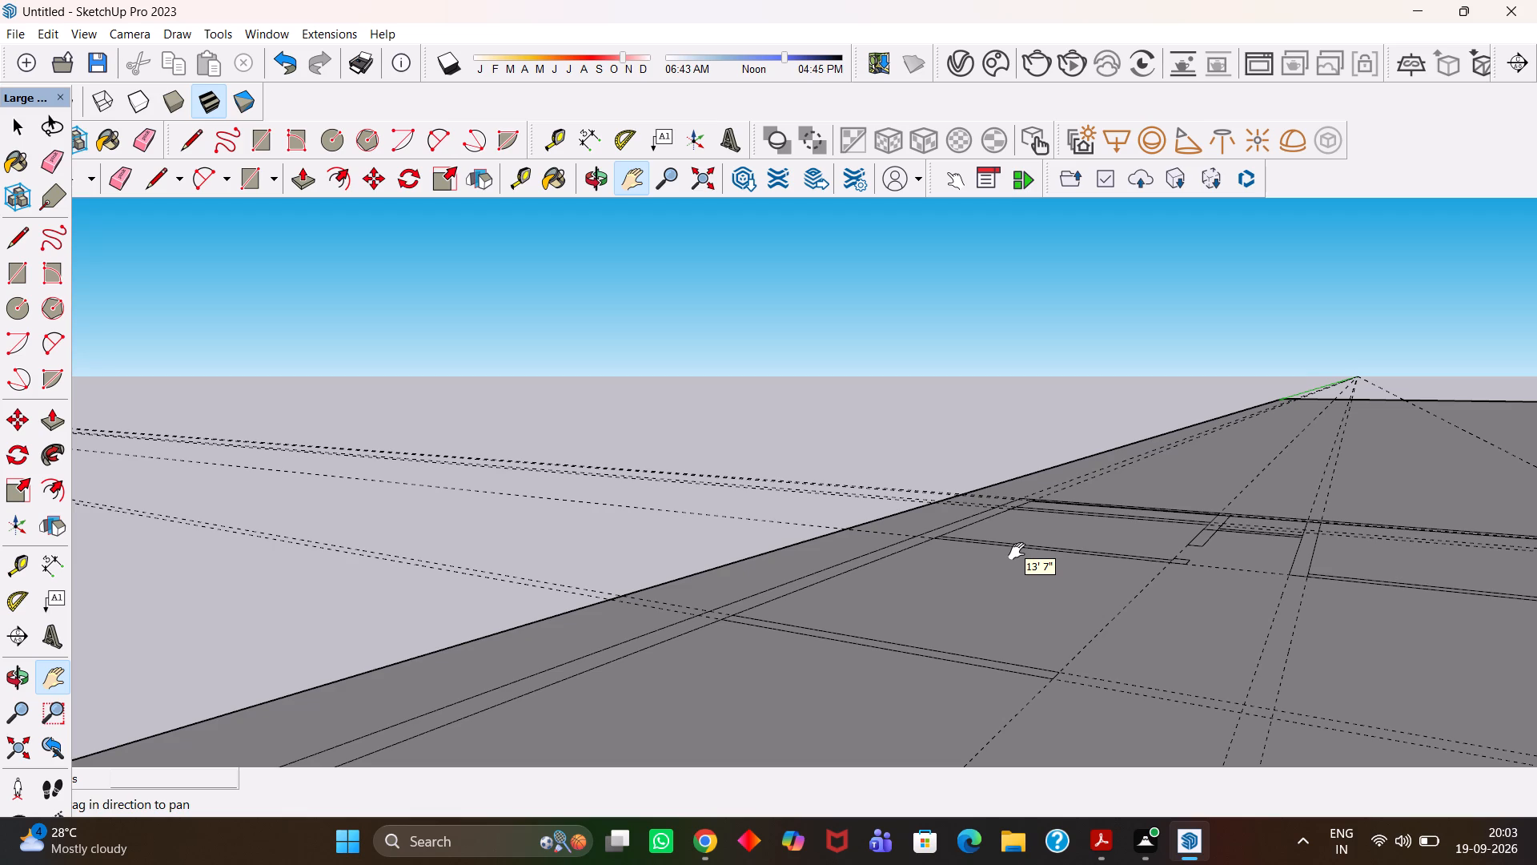
pyautogui.scroll(-3, 1009, 557)
pyautogui.press('h')
pyautogui.moveTo(1040, 630); pyautogui.dragTo(978, 649)
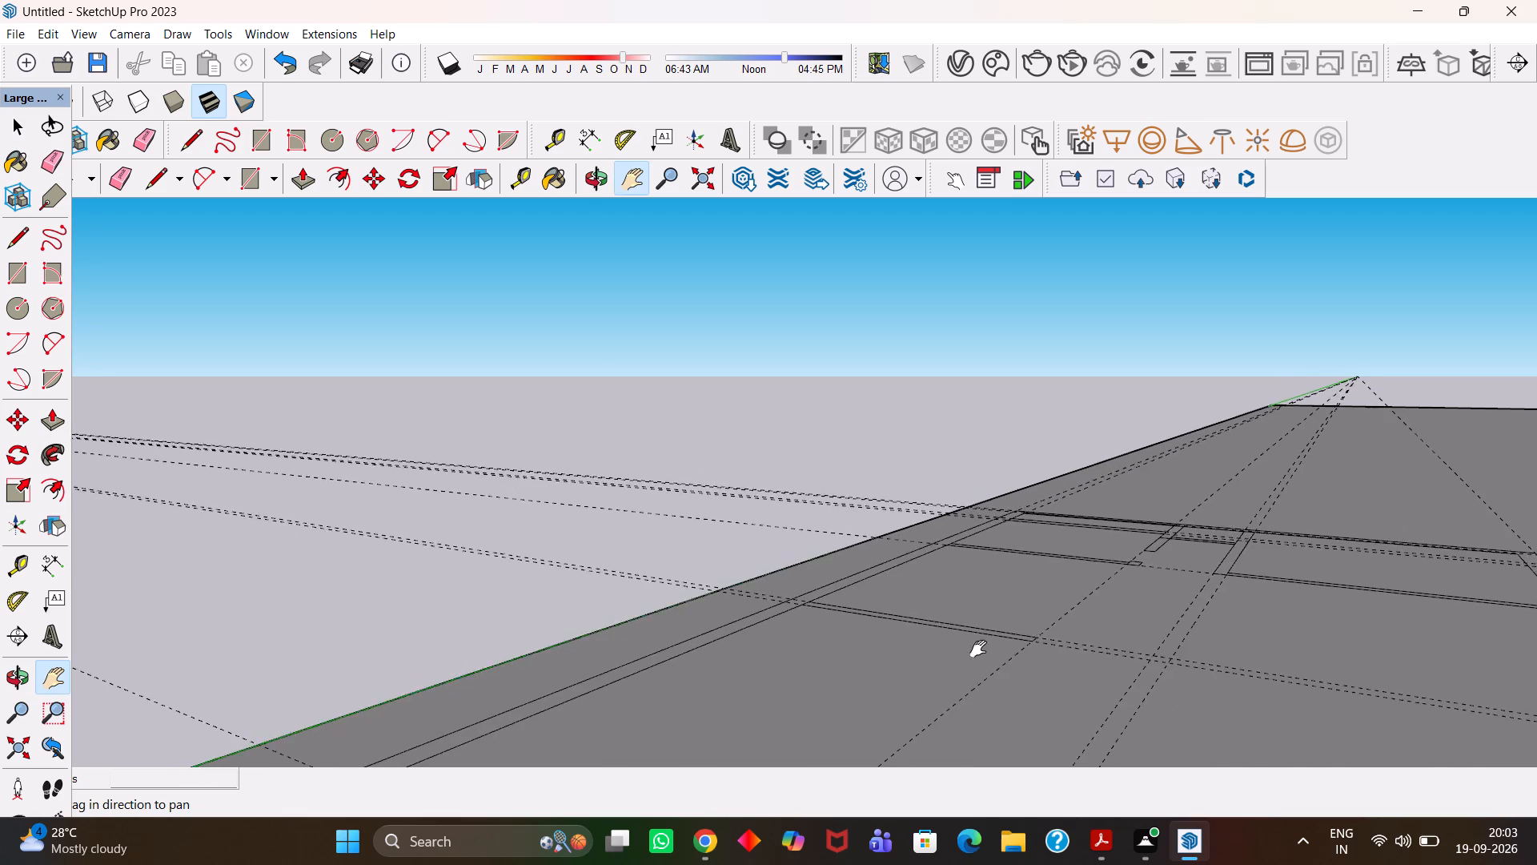
pyautogui.moveTo(978, 649); pyautogui.dragTo(819, 674)
pyautogui.scroll(7, 899, 644)
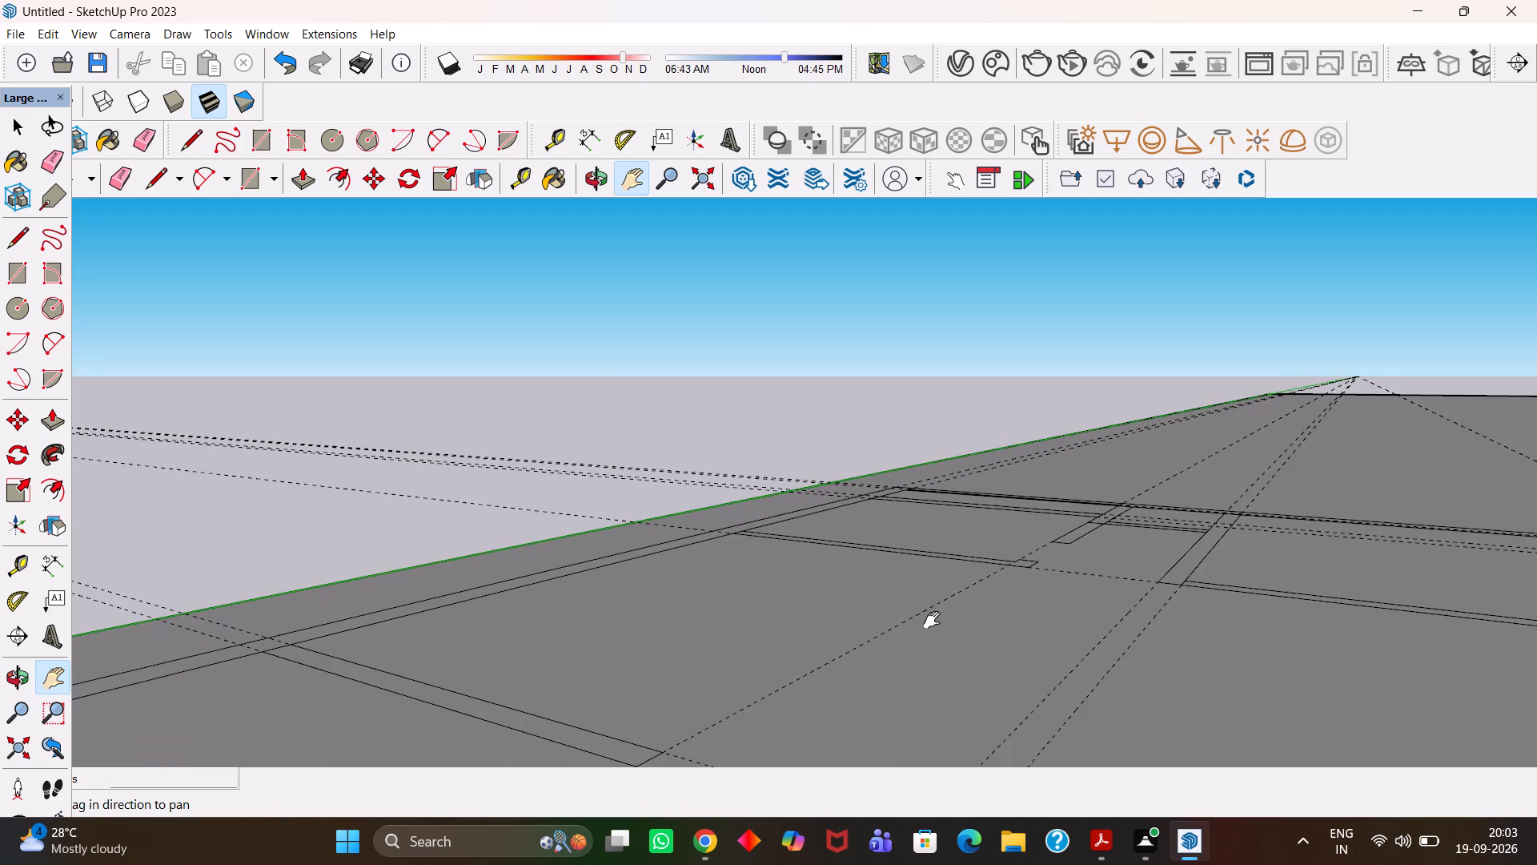
pyautogui.scroll(1, 932, 620)
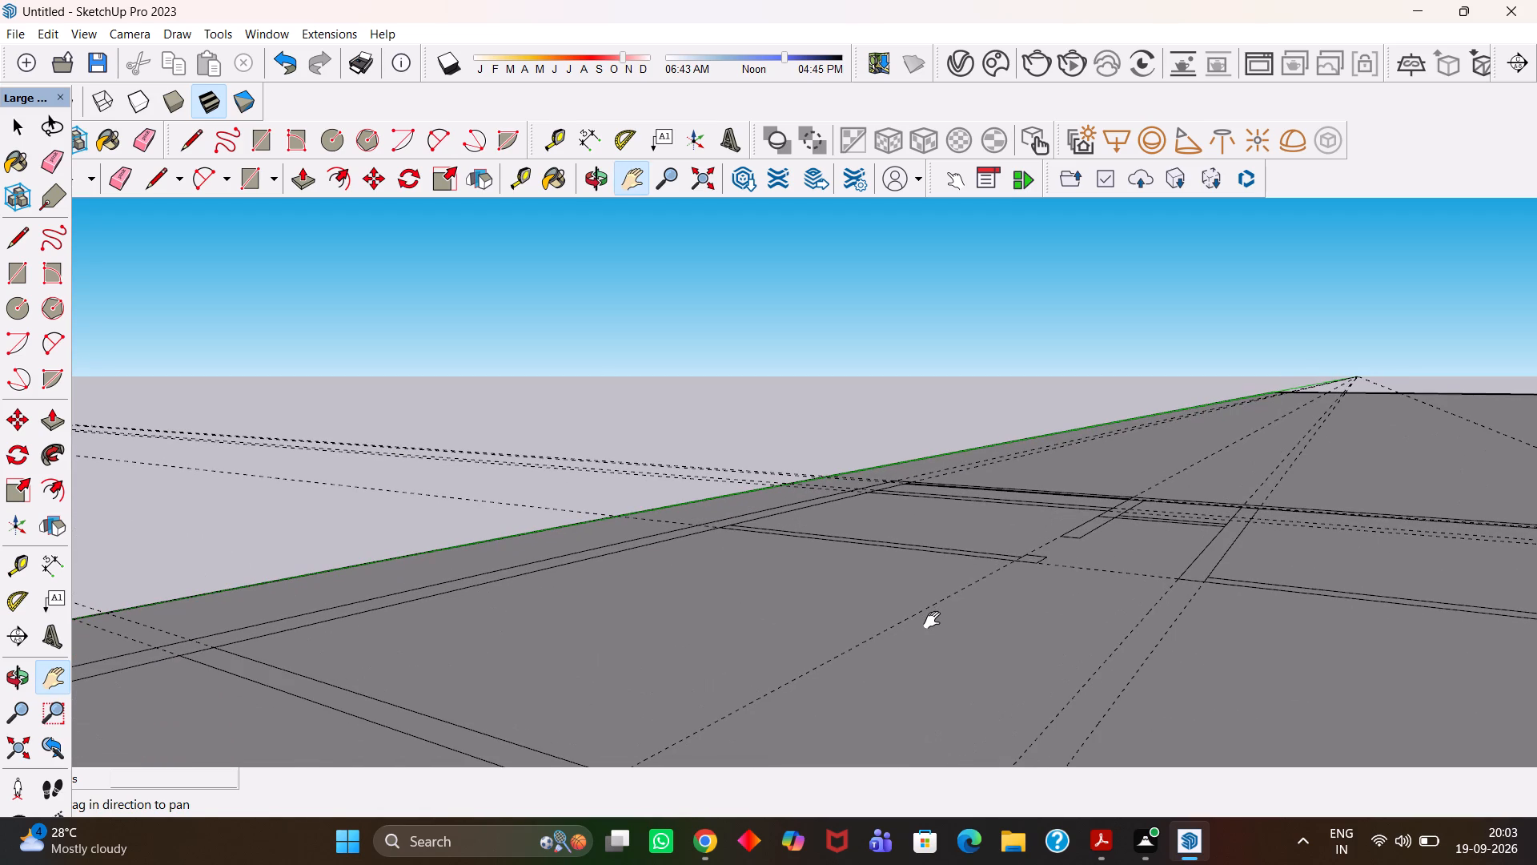
pyautogui.press('t')
pyautogui.scroll(3, 932, 620)
pyautogui.press('space')
pyautogui.write('t')
pyautogui.scroll(2, 920, 623)
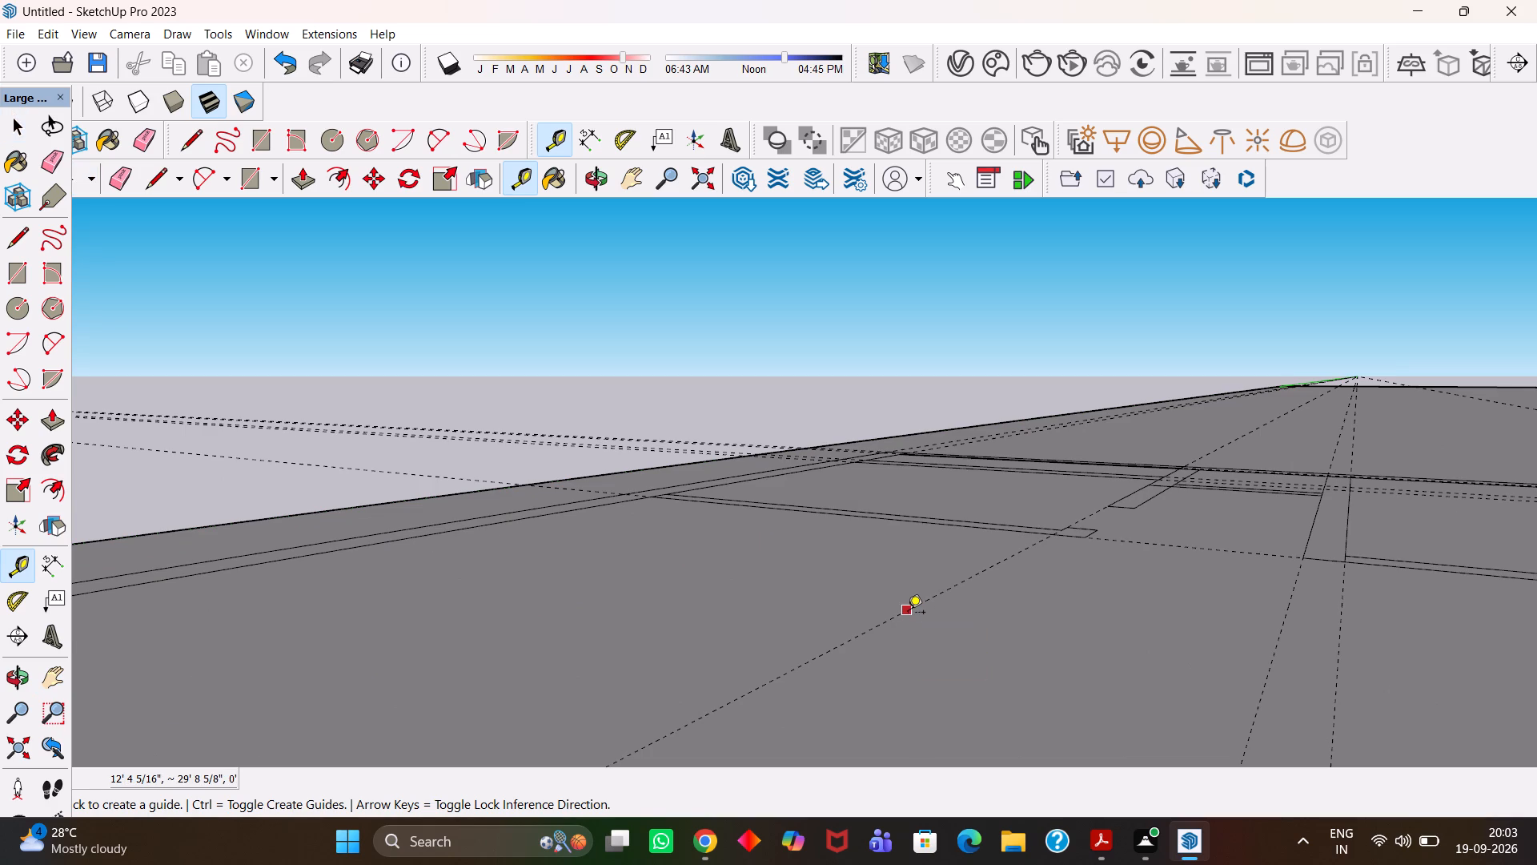
pyautogui.scroll(-5, 908, 614)
pyautogui.press('h')
pyautogui.moveTo(1141, 666); pyautogui.dragTo(1045, 597)
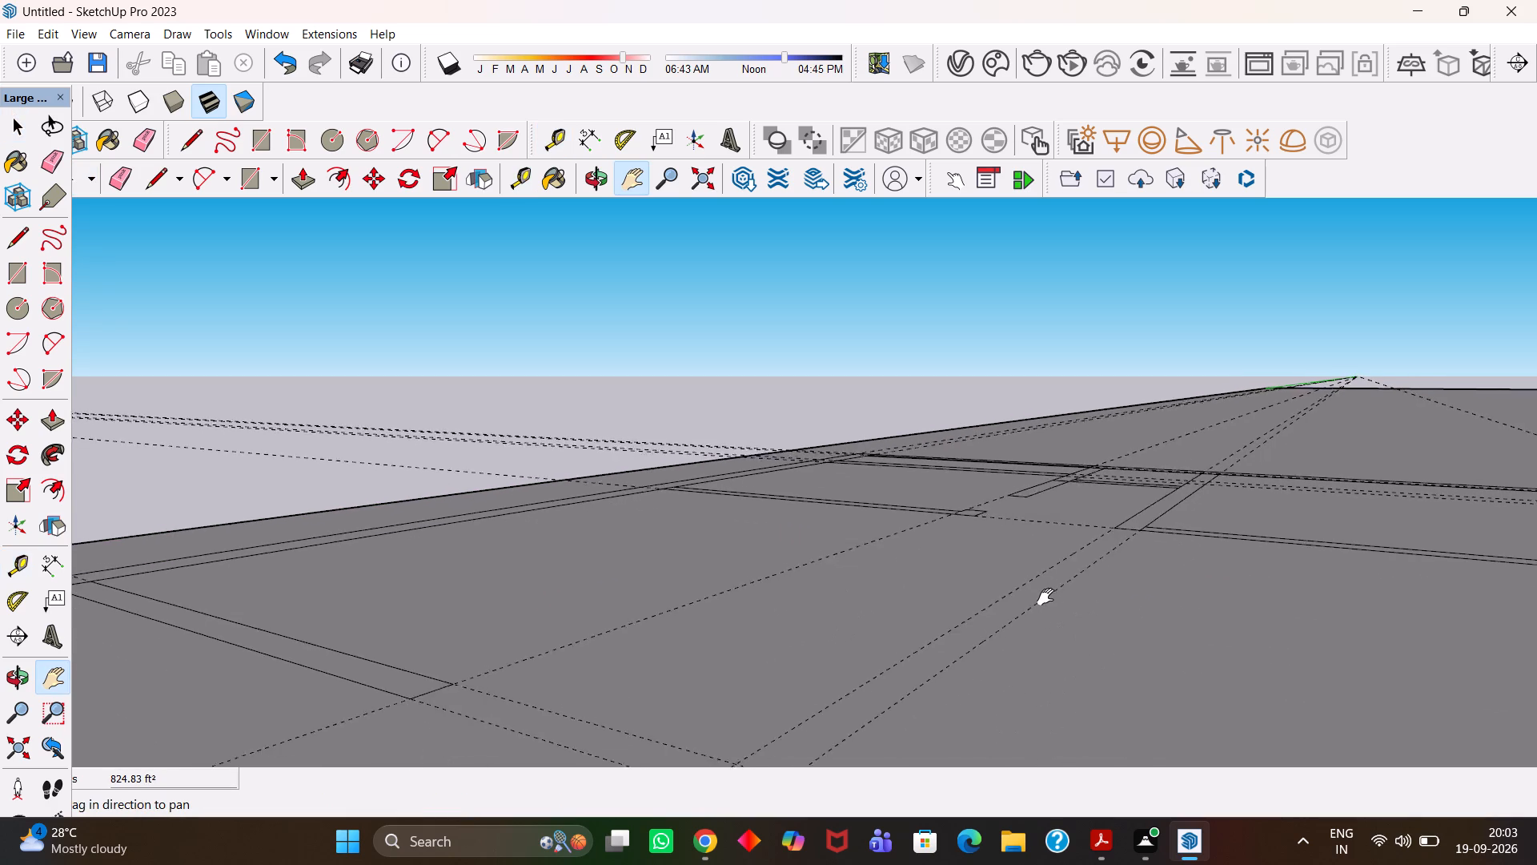
pyautogui.moveTo(1045, 597); pyautogui.dragTo(1037, 593)
pyautogui.scroll(-5, 1037, 597)
pyautogui.moveTo(1014, 624); pyautogui.dragTo(1082, 658)
# Draw a 14'1" by 6" partition rectangle between the paired lengthwise guides, from the near crosswise guide to the far cross partition.
pyautogui.press('r')
pyautogui.press('h')
pyautogui.moveTo(1130, 647); pyautogui.dragTo(1015, 604)
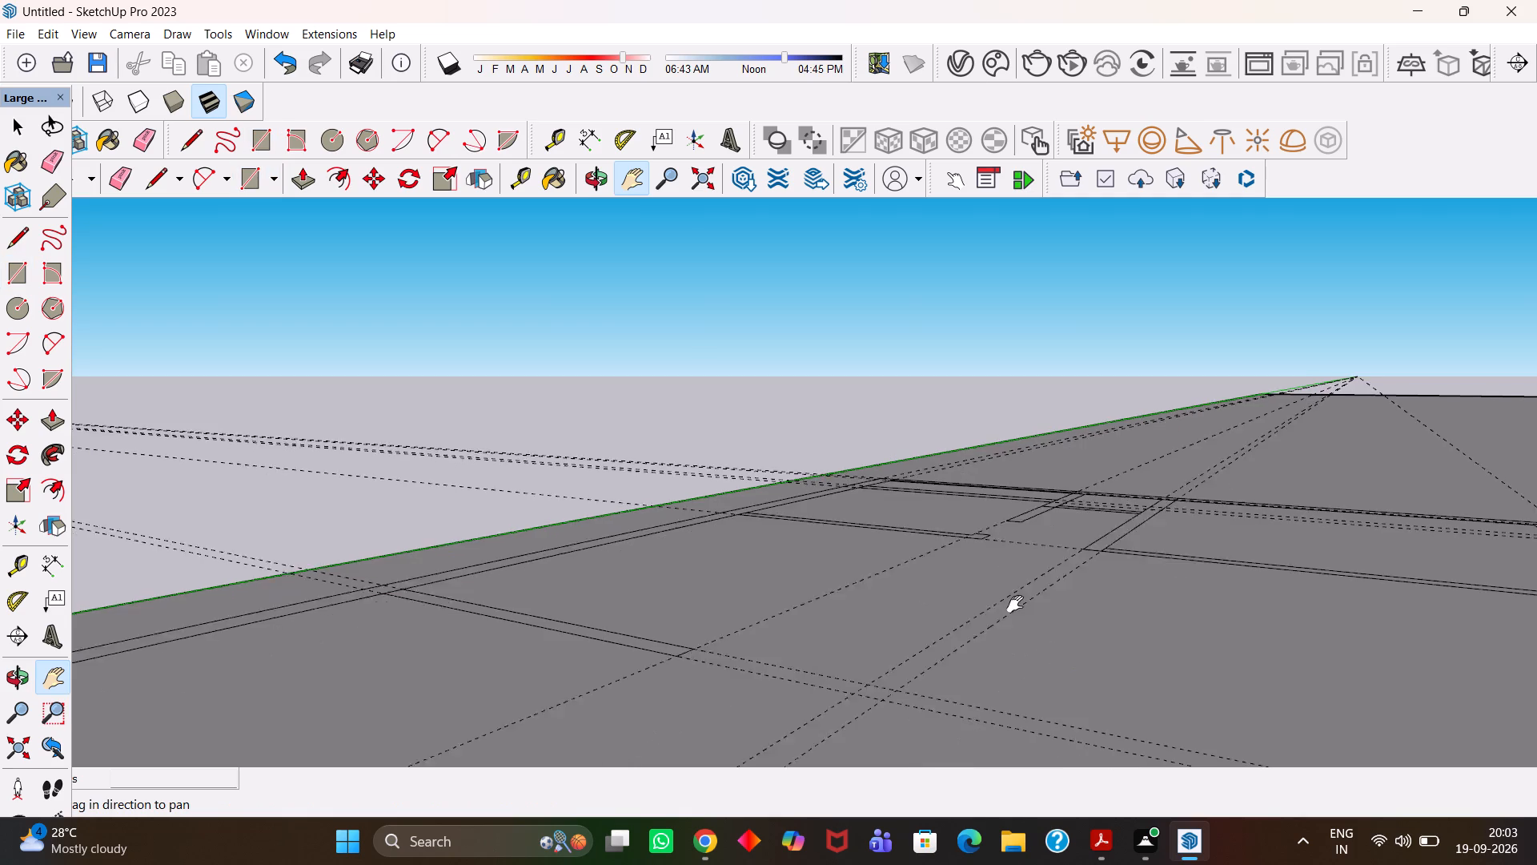
pyautogui.moveTo(1015, 604); pyautogui.dragTo(997, 599)
pyautogui.scroll(-5, 993, 601)
pyautogui.moveTo(881, 637); pyautogui.dragTo(961, 642)
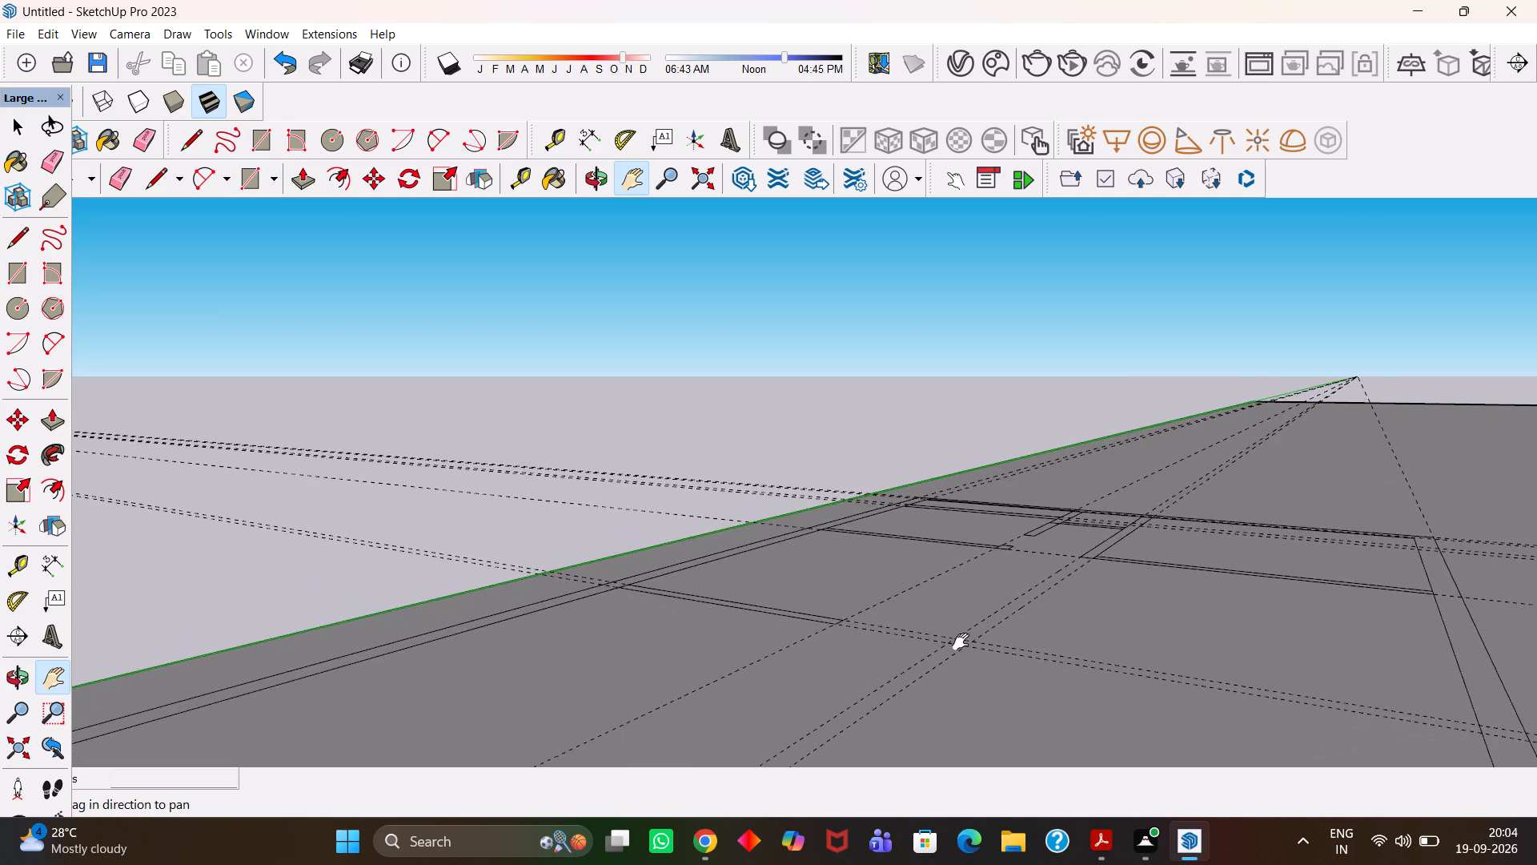
pyautogui.moveTo(961, 642); pyautogui.dragTo(946, 636)
pyautogui.scroll(9, 969, 638)
pyautogui.press('r')
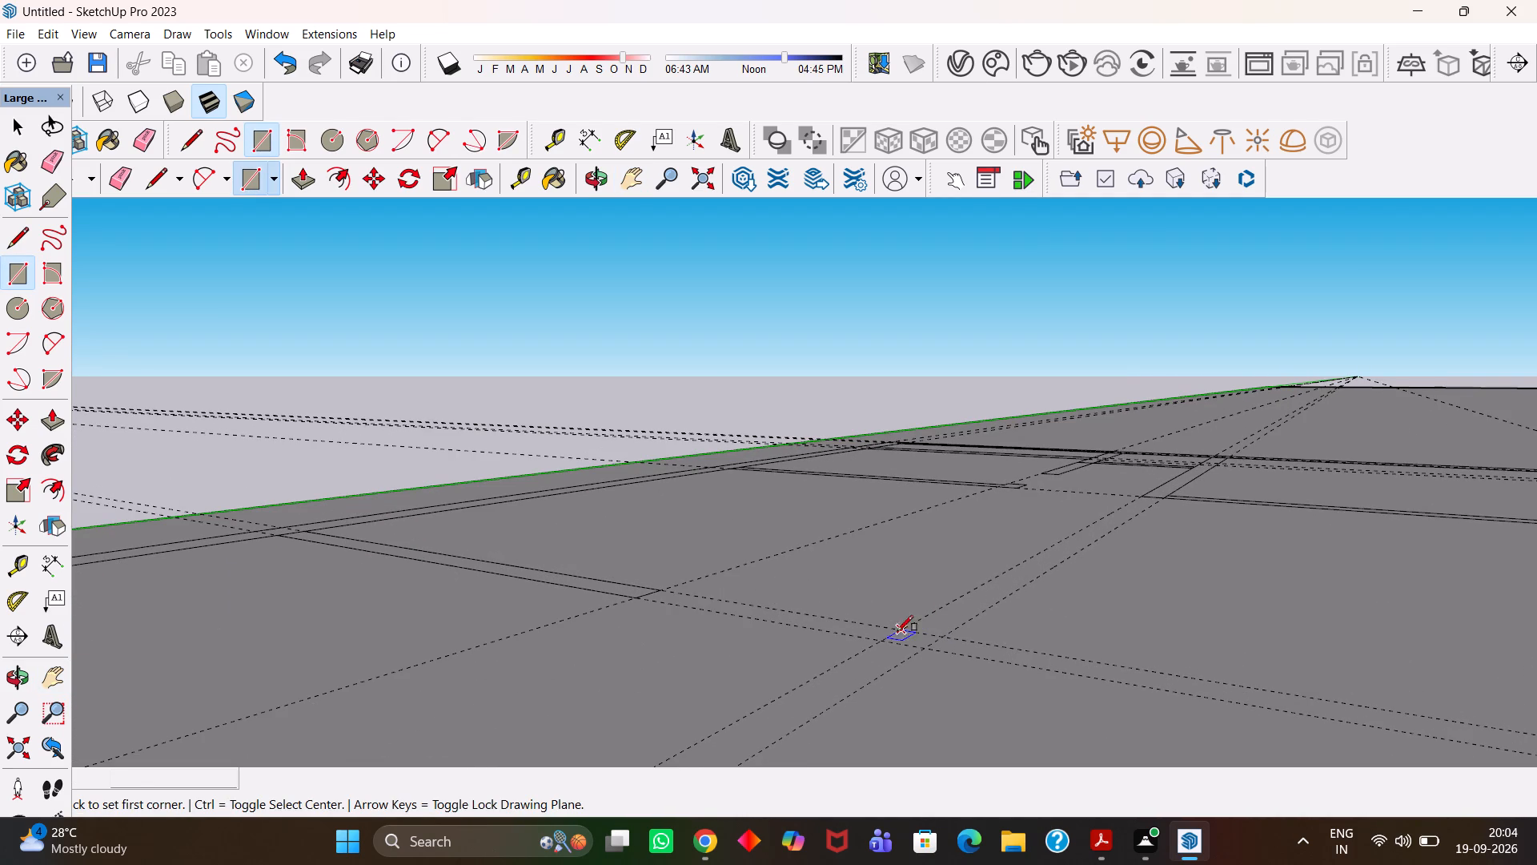
pyautogui.click(882, 638)
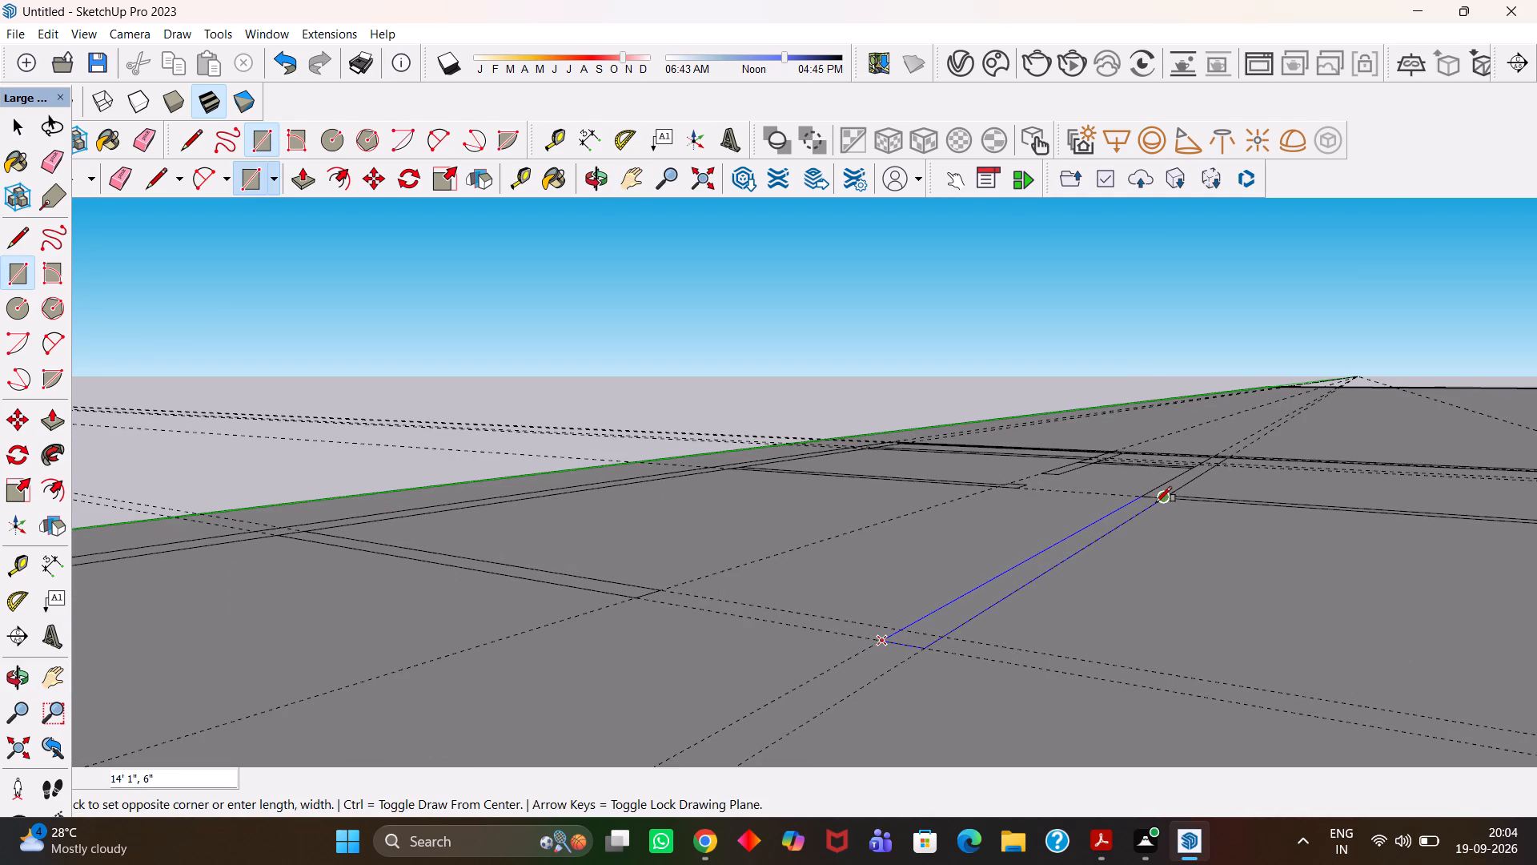
pyautogui.click(1156, 502)
# Draw an 11' by 6" partition rectangle between the crosswise guides, from the new lengthwise partition to the opposite wall.
pyautogui.press('h')
pyautogui.scroll(-4, 912, 555)
pyautogui.moveTo(1001, 606); pyautogui.dragTo(756, 593)
pyautogui.scroll(-5, 756, 593)
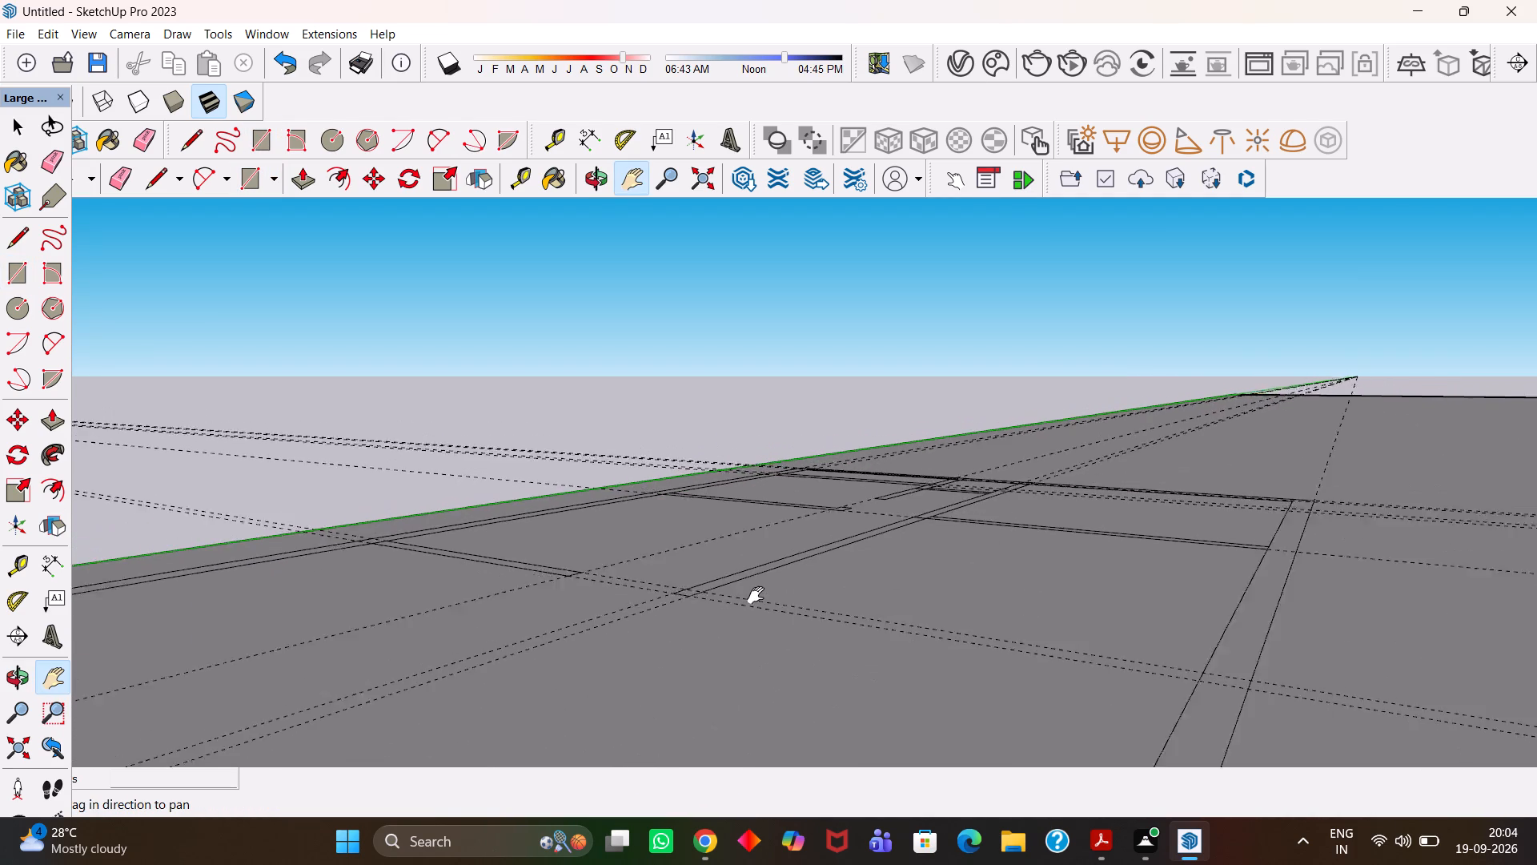
pyautogui.moveTo(807, 626); pyautogui.dragTo(780, 606)
pyautogui.scroll(7, 699, 612)
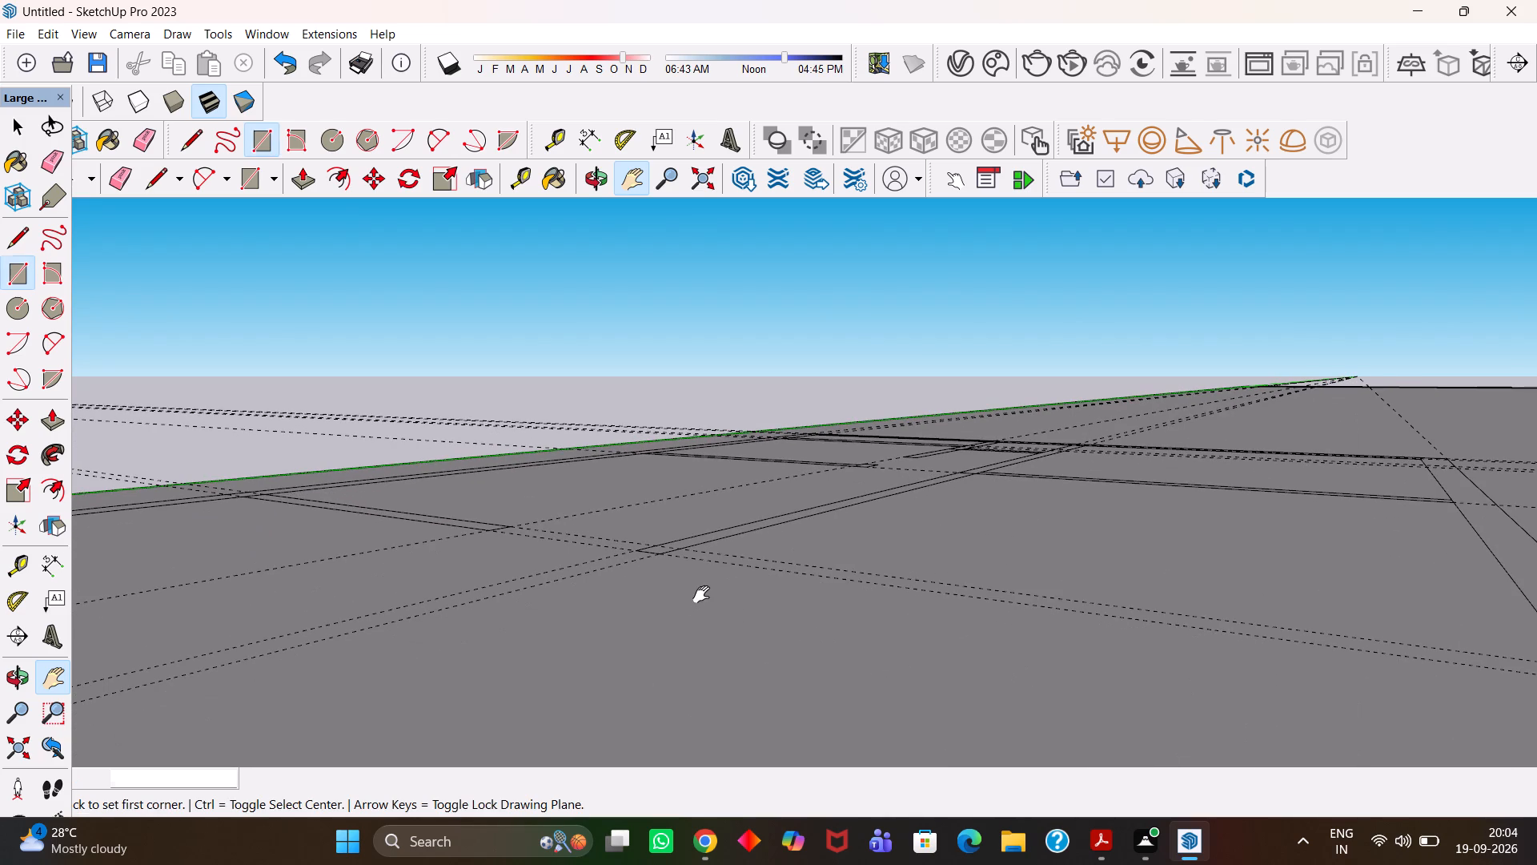
pyautogui.press('r')
pyautogui.scroll(3, 701, 594)
pyautogui.click(654, 541)
pyautogui.scroll(-2, 1057, 596)
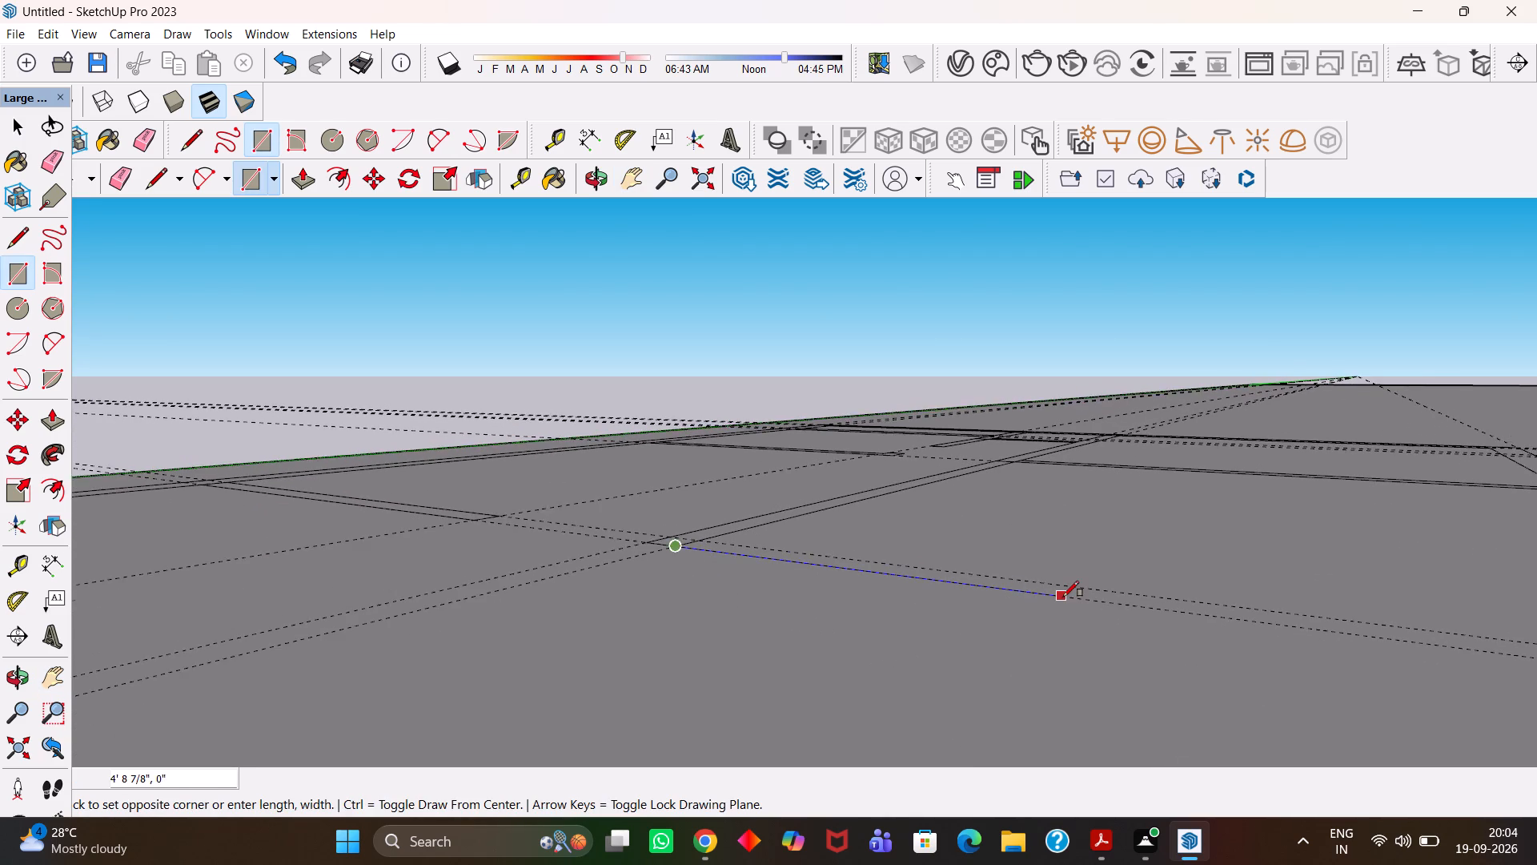
pyautogui.scroll(-5, 1063, 597)
pyautogui.press('h')
pyautogui.moveTo(1102, 601); pyautogui.dragTo(801, 610)
pyautogui.scroll(-2, 867, 602)
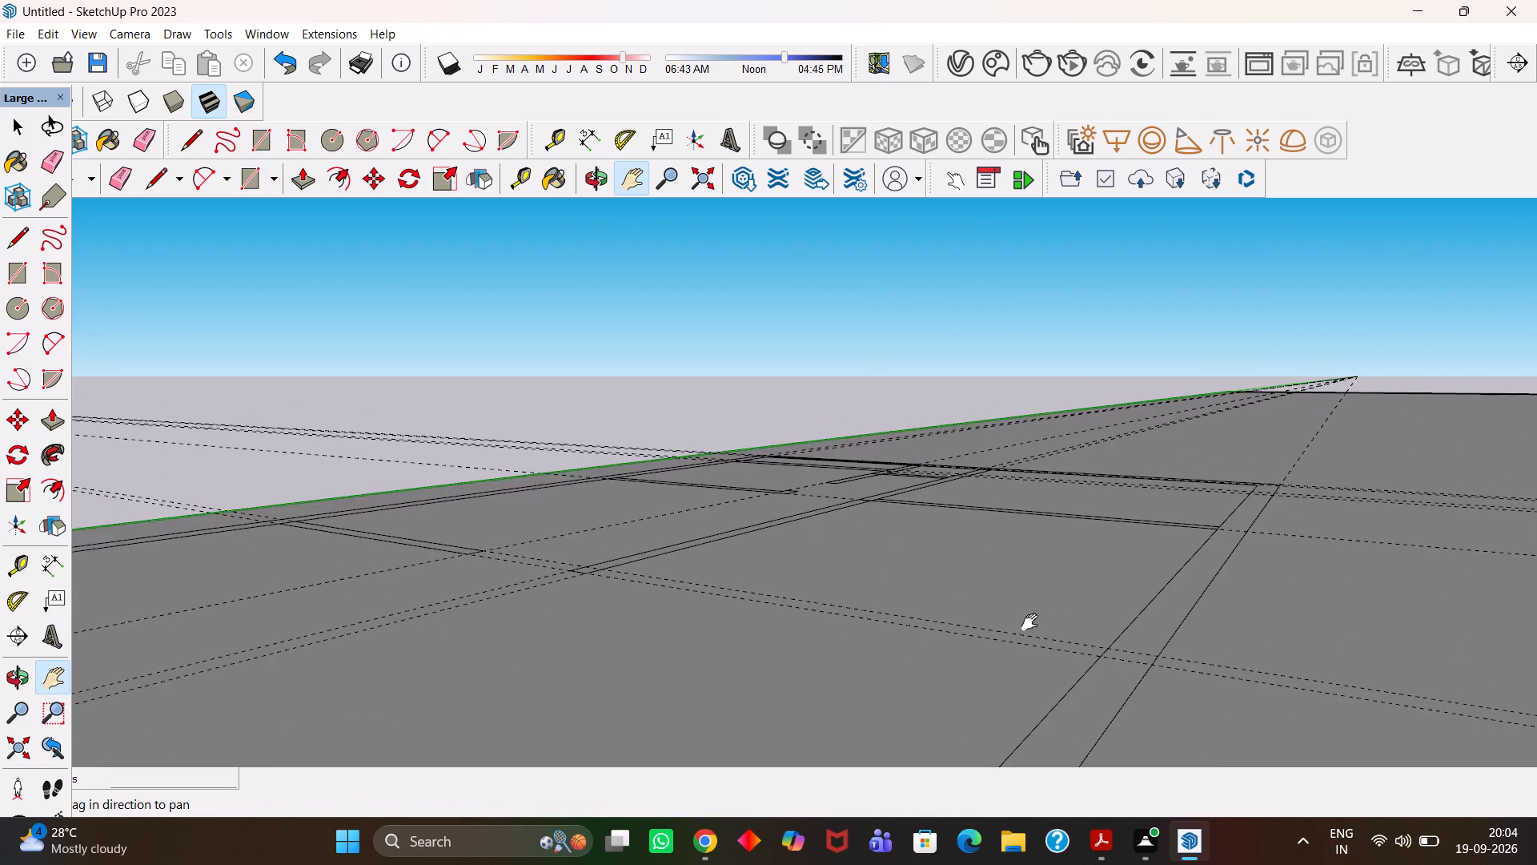
pyautogui.scroll(3, 1029, 622)
pyautogui.press('Escape')
pyautogui.scroll(2, 1087, 643)
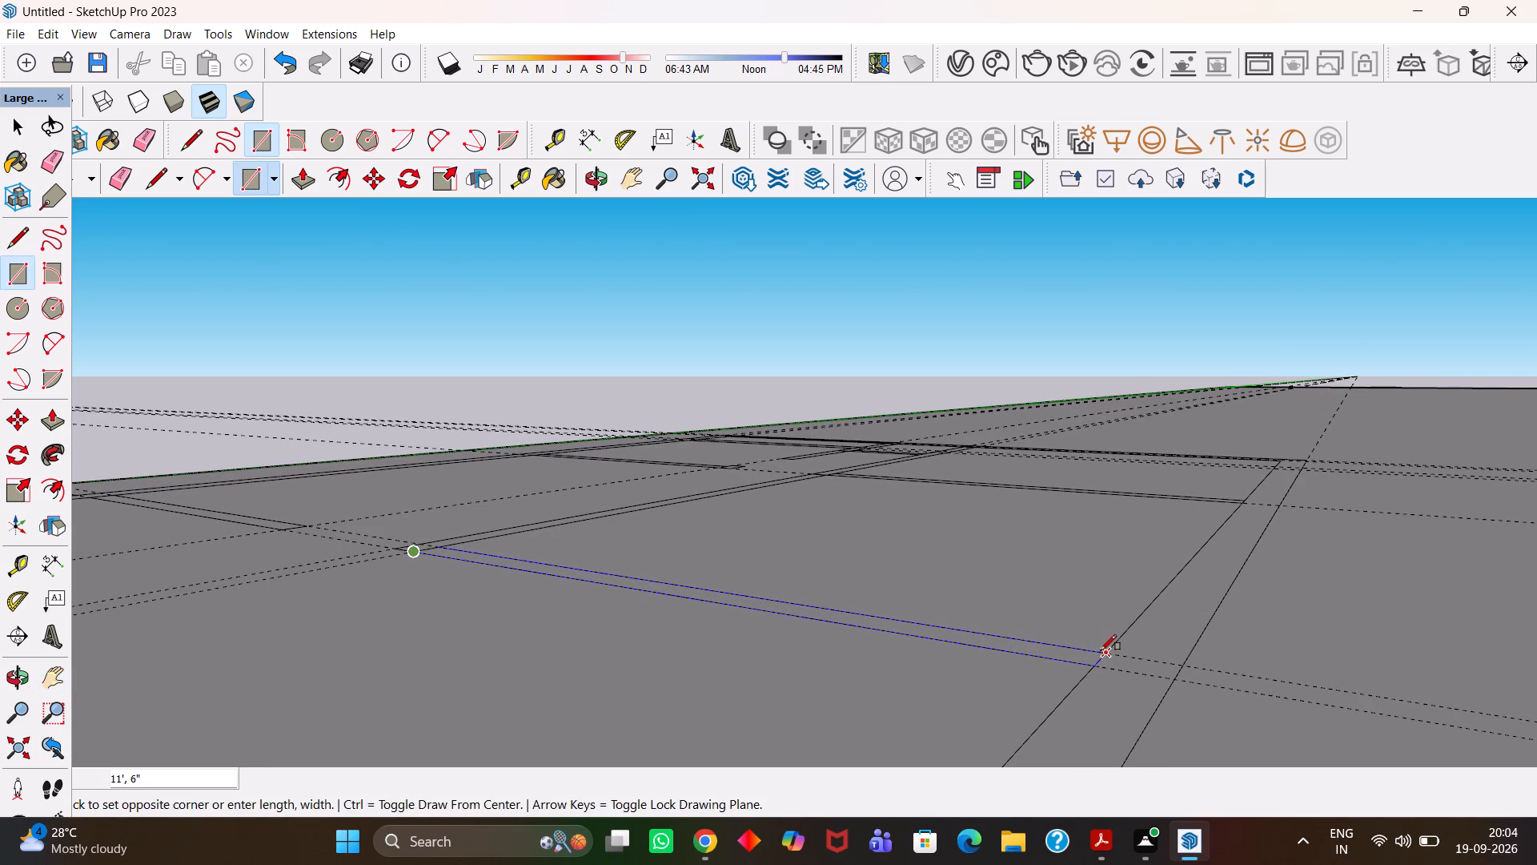
pyautogui.click(1101, 650)
# Examine the new cross and lengthwise partitions and the gap between them, with the Eraser ready.
pyautogui.press('h')
pyautogui.scroll(-5, 1037, 649)
pyautogui.moveTo(927, 611); pyautogui.dragTo(980, 663)
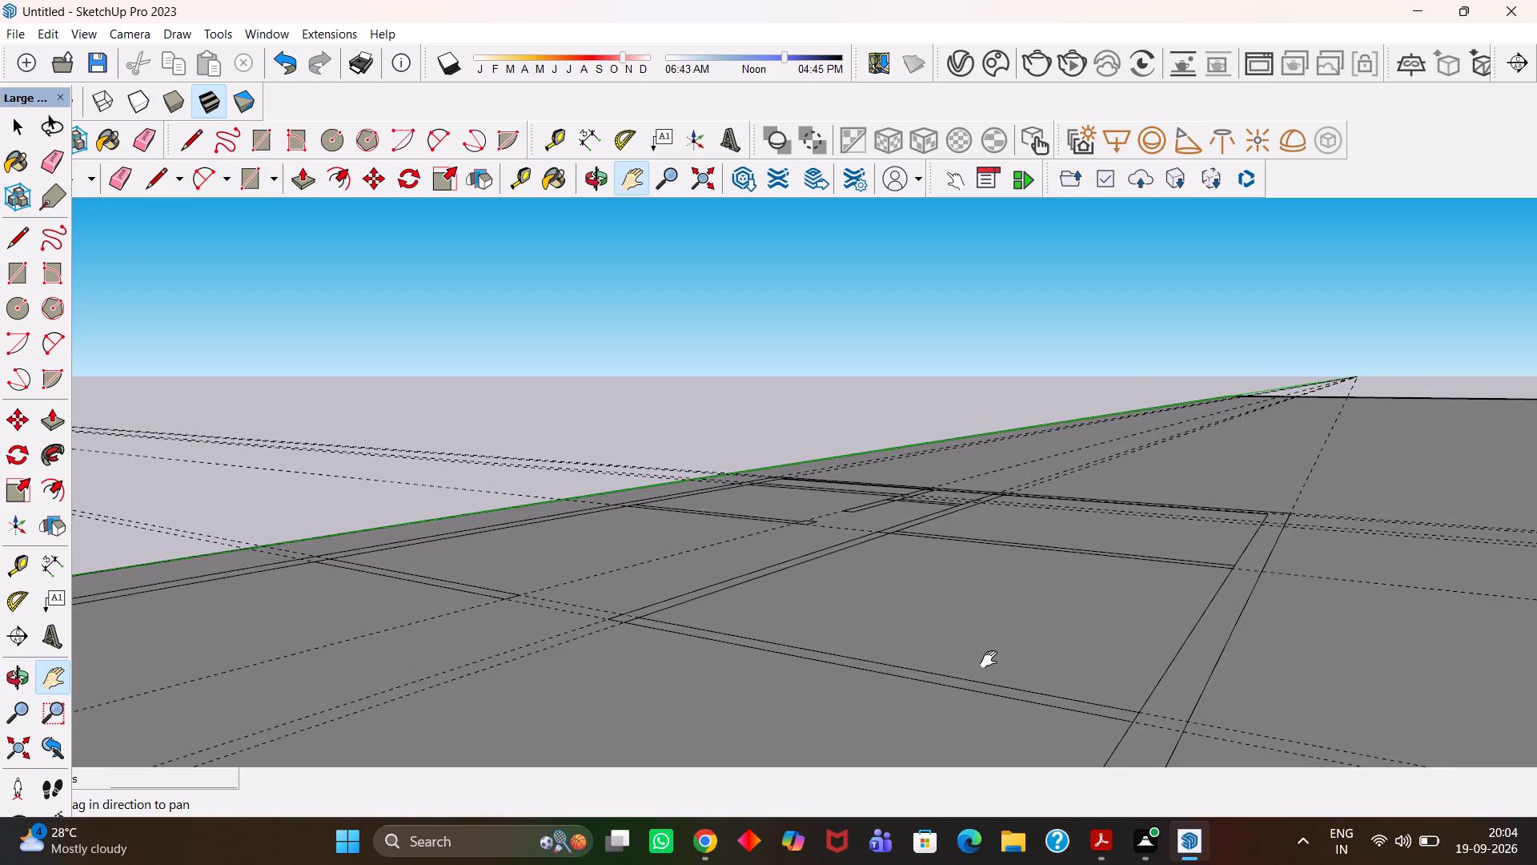
pyautogui.press('h')
pyautogui.scroll(3, 944, 660)
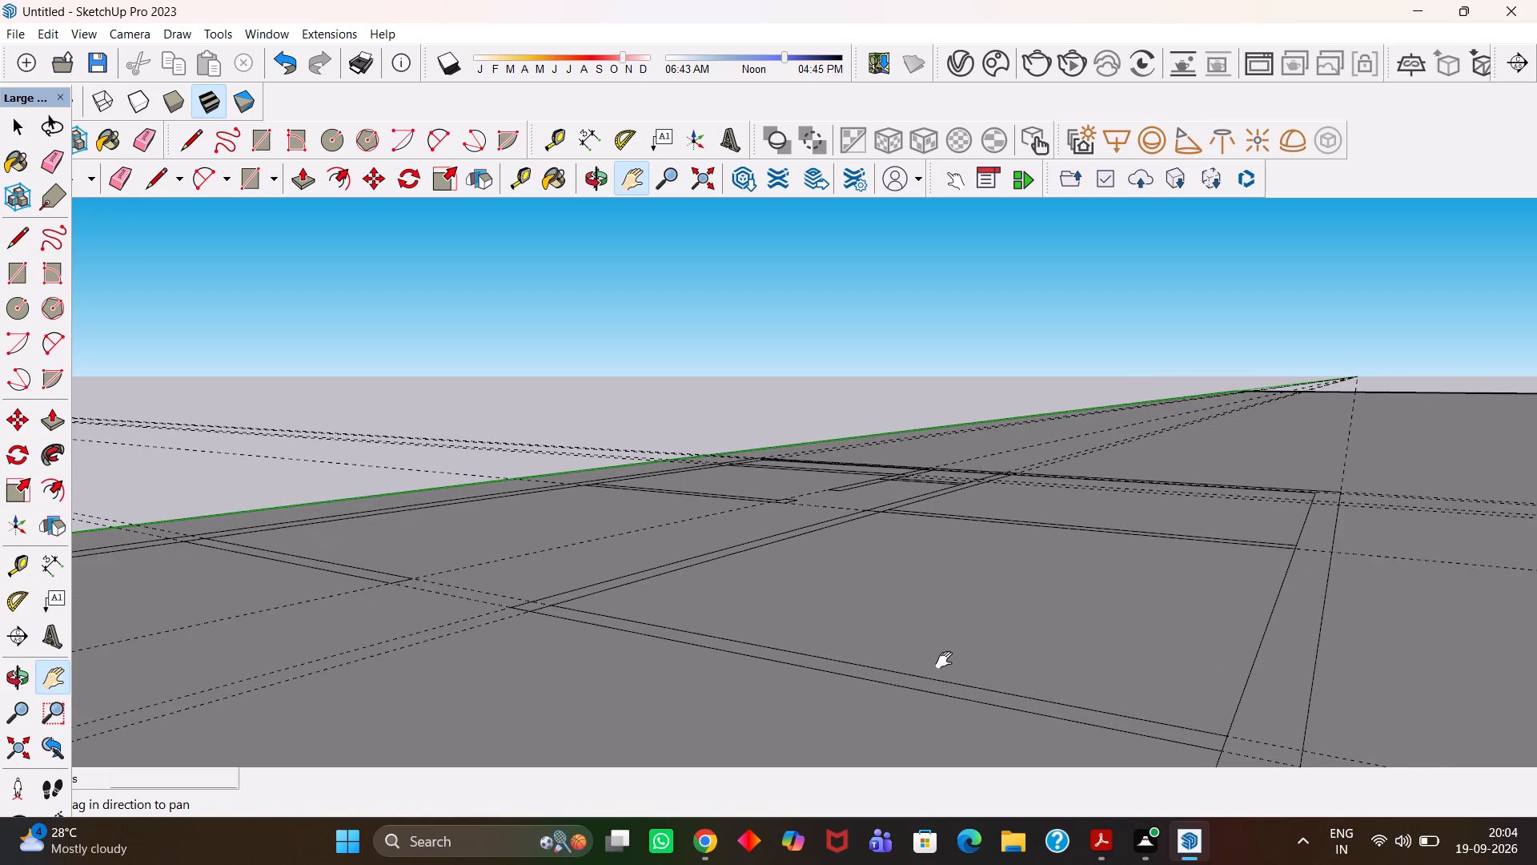
pyautogui.scroll(-6, 944, 657)
pyautogui.press('h')
pyautogui.scroll(-3, 869, 610)
pyautogui.scroll(4, 854, 619)
pyautogui.press('h')
pyautogui.moveTo(756, 626); pyautogui.dragTo(966, 613)
pyautogui.scroll(-2, 772, 626)
pyautogui.moveTo(749, 626); pyautogui.dragTo(846, 637)
pyautogui.scroll(3, 850, 634)
pyautogui.scroll(-3, 850, 634)
pyautogui.press('e')
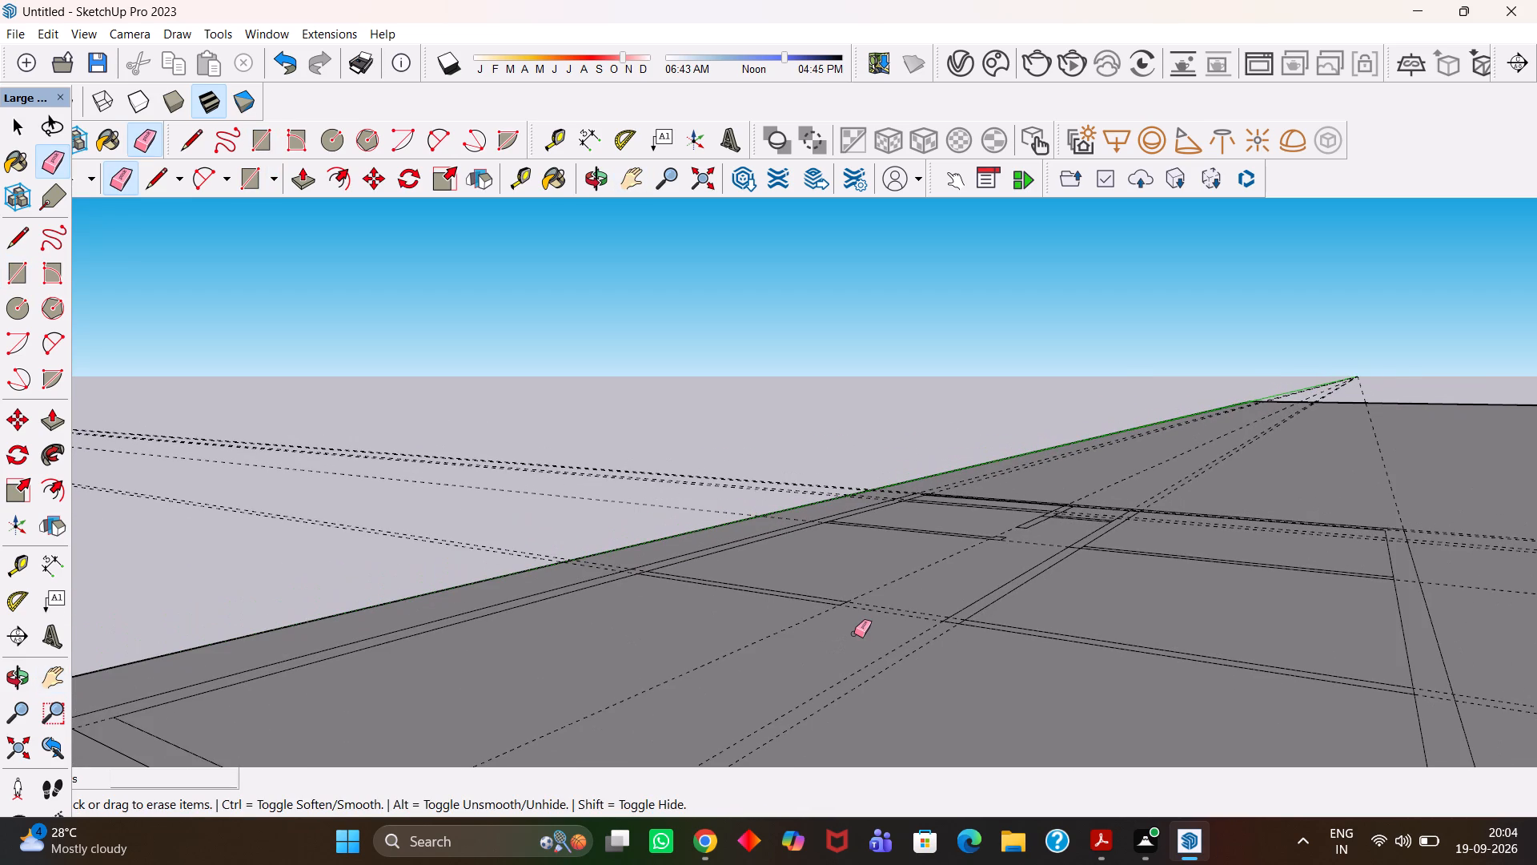
pyautogui.scroll(1, 854, 634)
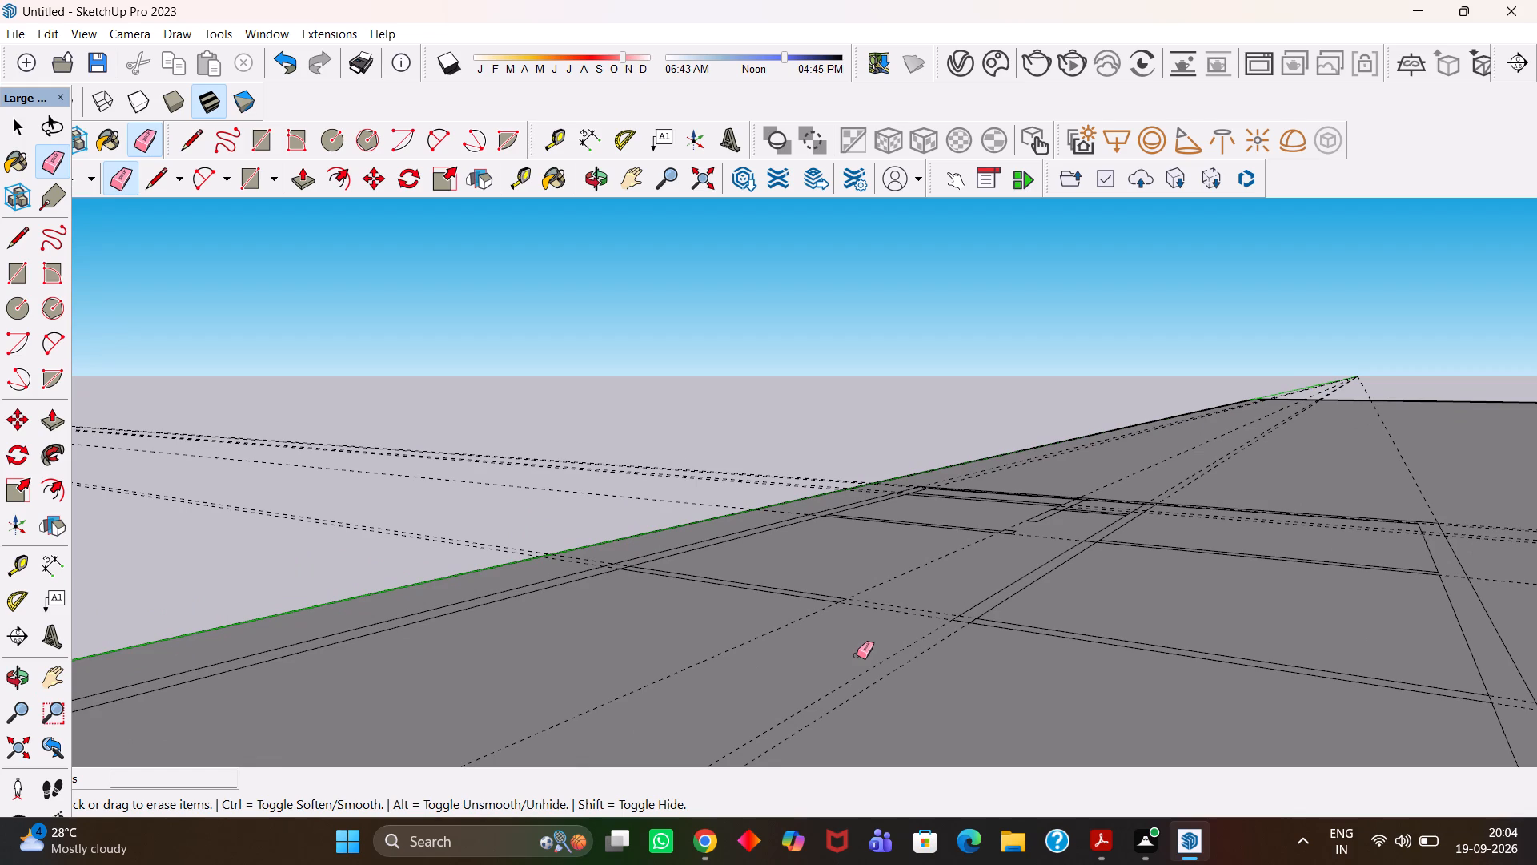
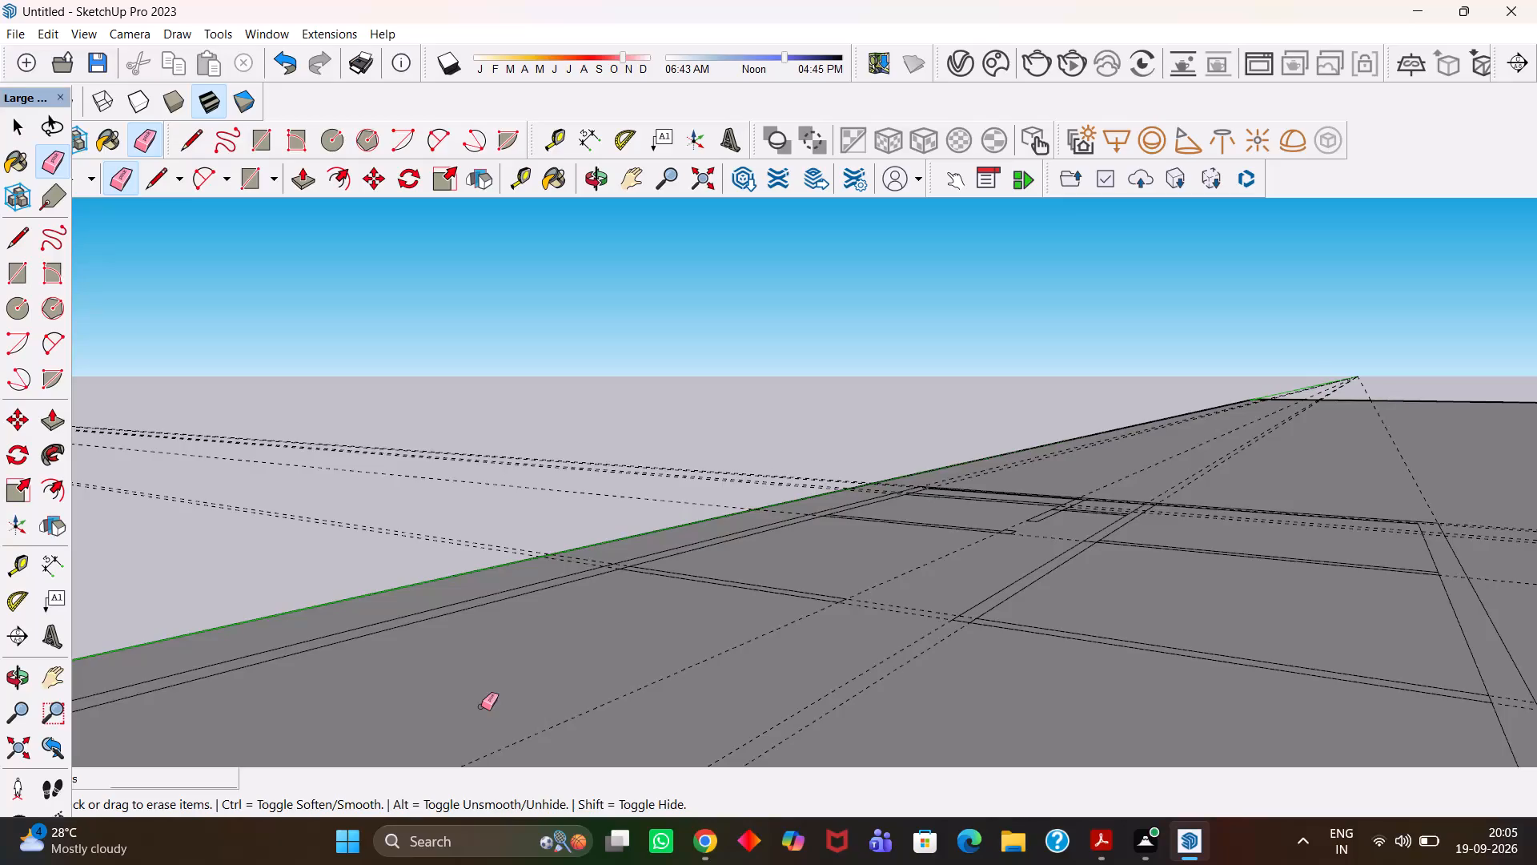
# Examine the partitions and far rooms of the plan from a higher viewpoint.
pyautogui.click(688, 610)
pyautogui.scroll(3, 673, 613)
pyautogui.press('h')
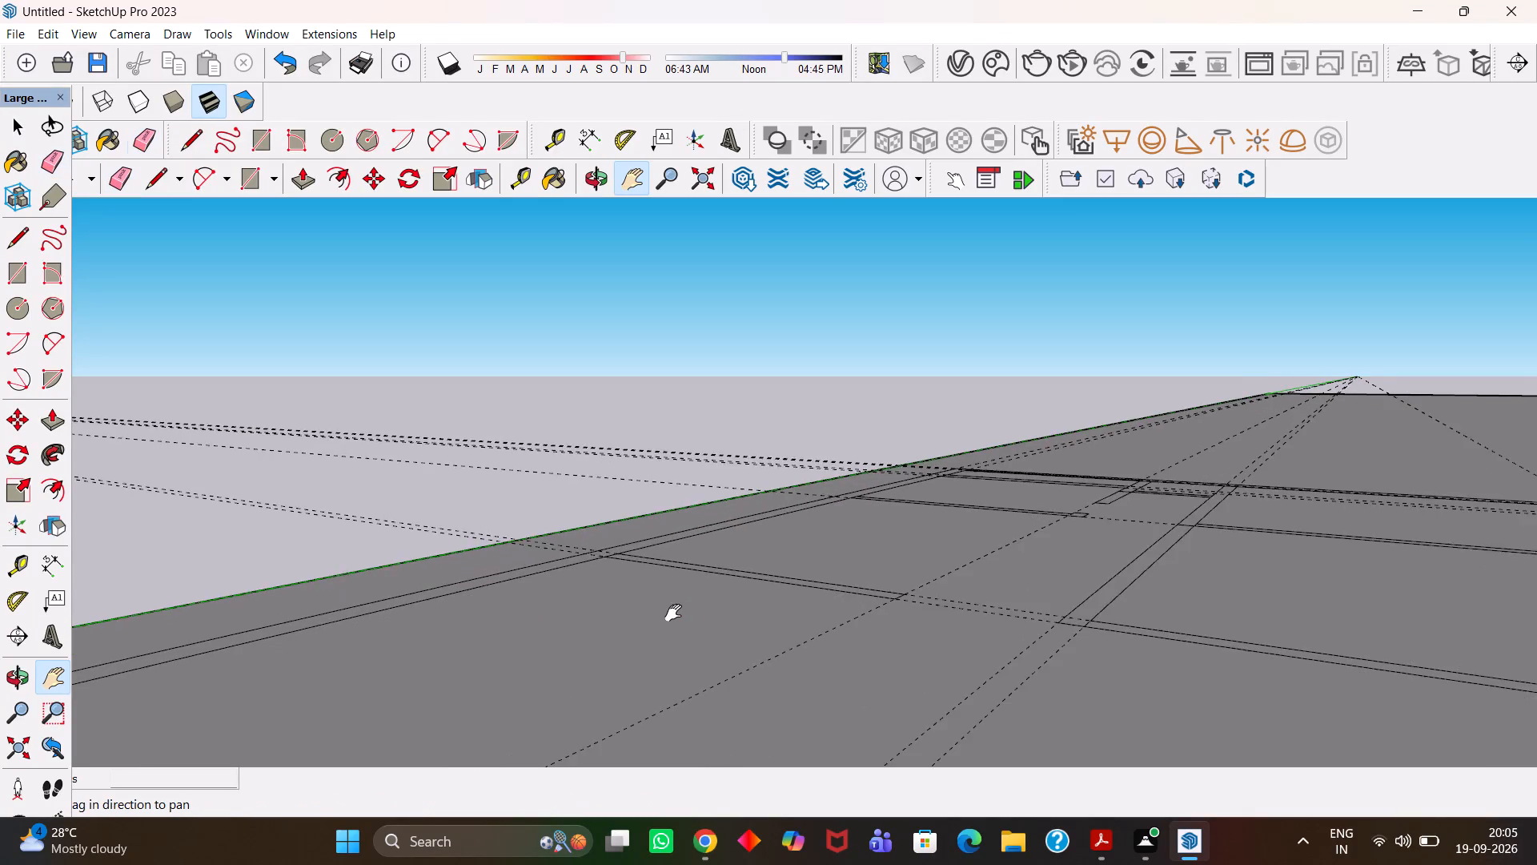
pyautogui.scroll(-4, 673, 613)
pyautogui.moveTo(666, 614); pyautogui.dragTo(682, 619, button='middle')
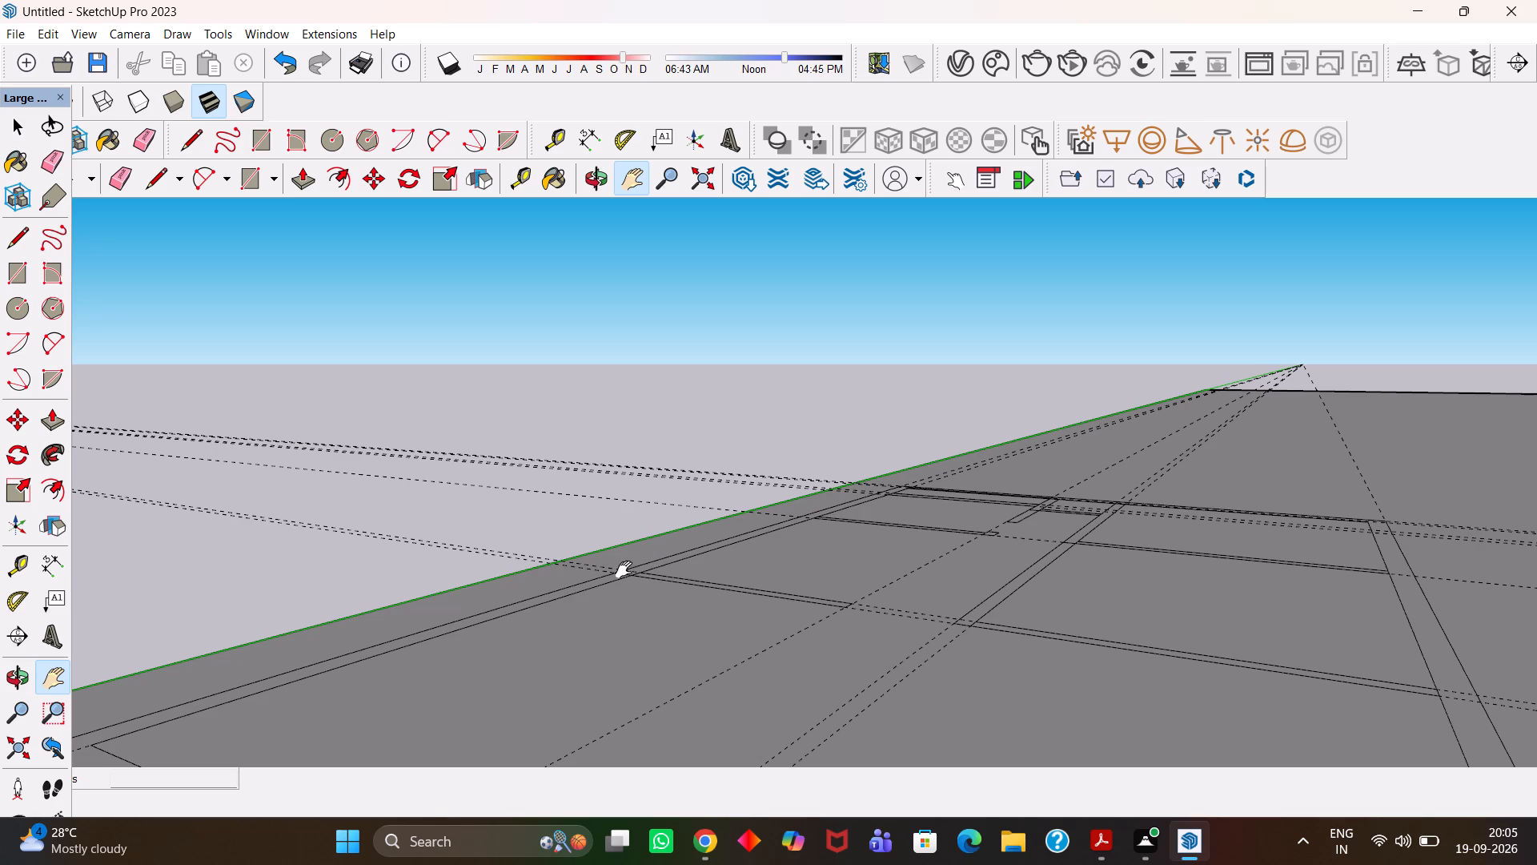
pyautogui.press('h')
pyautogui.scroll(-3, 651, 575)
pyautogui.moveTo(670, 584); pyautogui.dragTo(736, 559)
pyautogui.scroll(-8, 684, 575)
pyautogui.scroll(9, 656, 571)
pyautogui.moveTo(561, 572); pyautogui.dragTo(764, 648, button='middle')
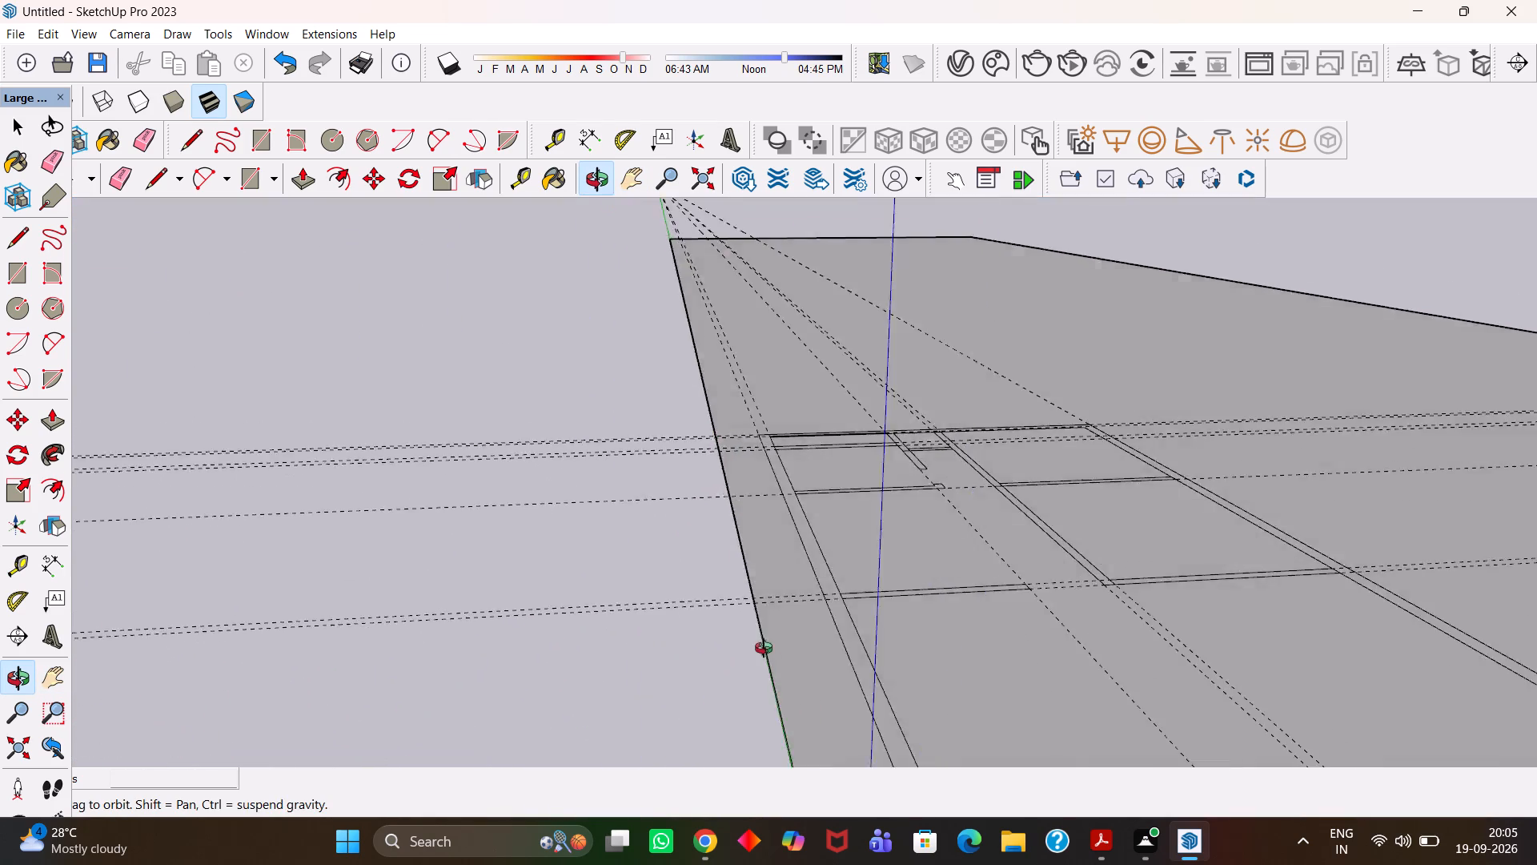
pyautogui.moveTo(764, 648); pyautogui.dragTo(724, 658, button='middle')
pyautogui.scroll(3, 724, 658)
pyautogui.press('h')
pyautogui.moveTo(949, 629); pyautogui.dragTo(759, 630)
pyautogui.scroll(-5, 757, 626)
pyautogui.moveTo(837, 551); pyautogui.dragTo(853, 646, button='middle')
pyautogui.scroll(8, 853, 646)
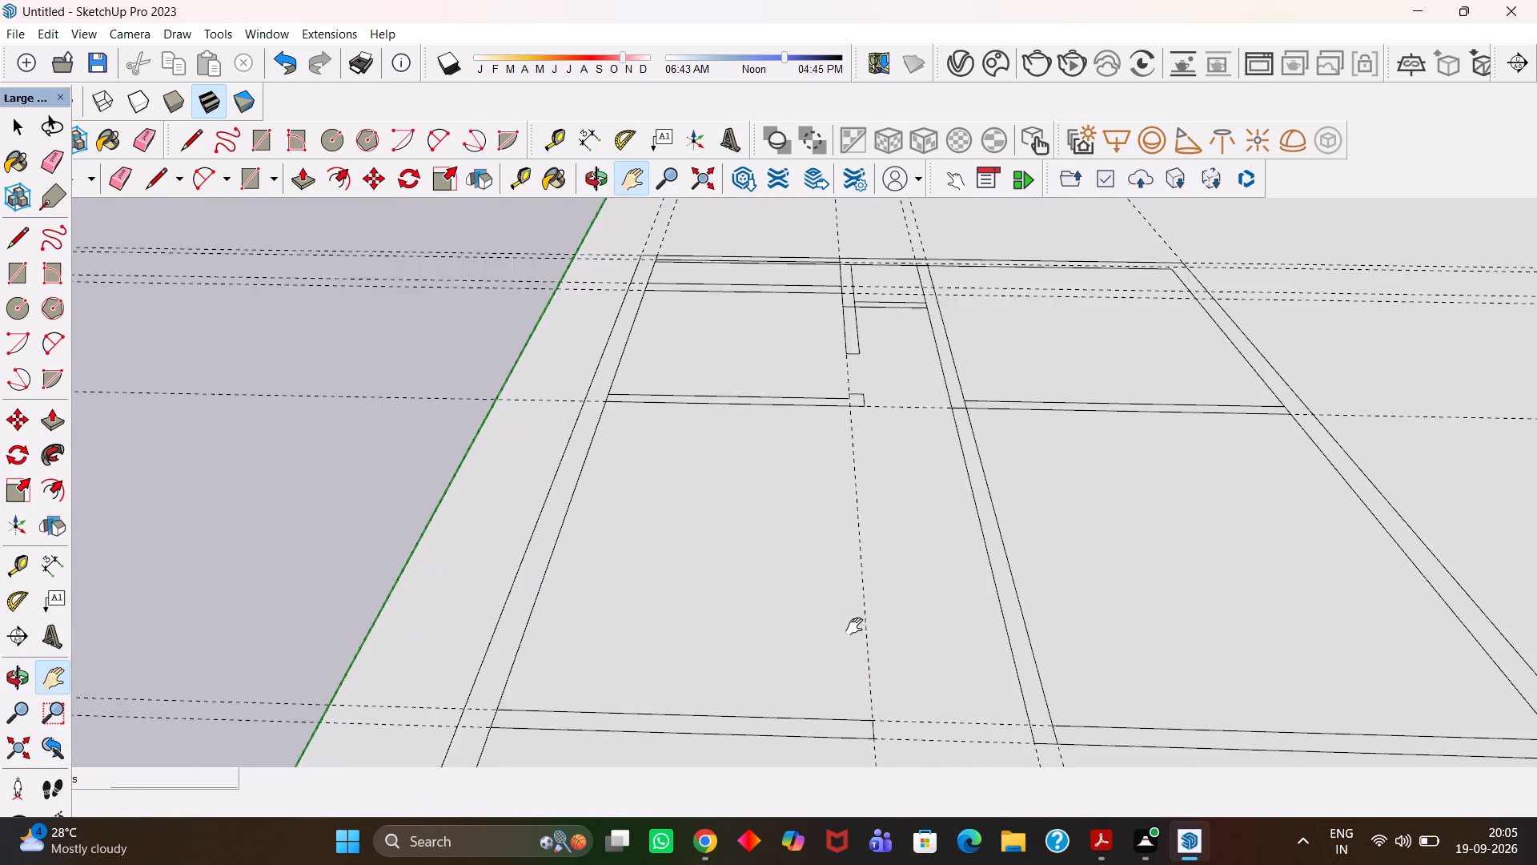
# Erase the crosswise guides at the far end of the plan and the lengthwise guides running beyond the far wall.
pyautogui.scroll(-3, 854, 621)
pyautogui.moveTo(962, 565); pyautogui.dragTo(794, 603)
pyautogui.scroll(2, 866, 502)
pyautogui.moveTo(785, 435); pyautogui.dragTo(794, 541)
pyautogui.moveTo(749, 429); pyautogui.dragTo(755, 549)
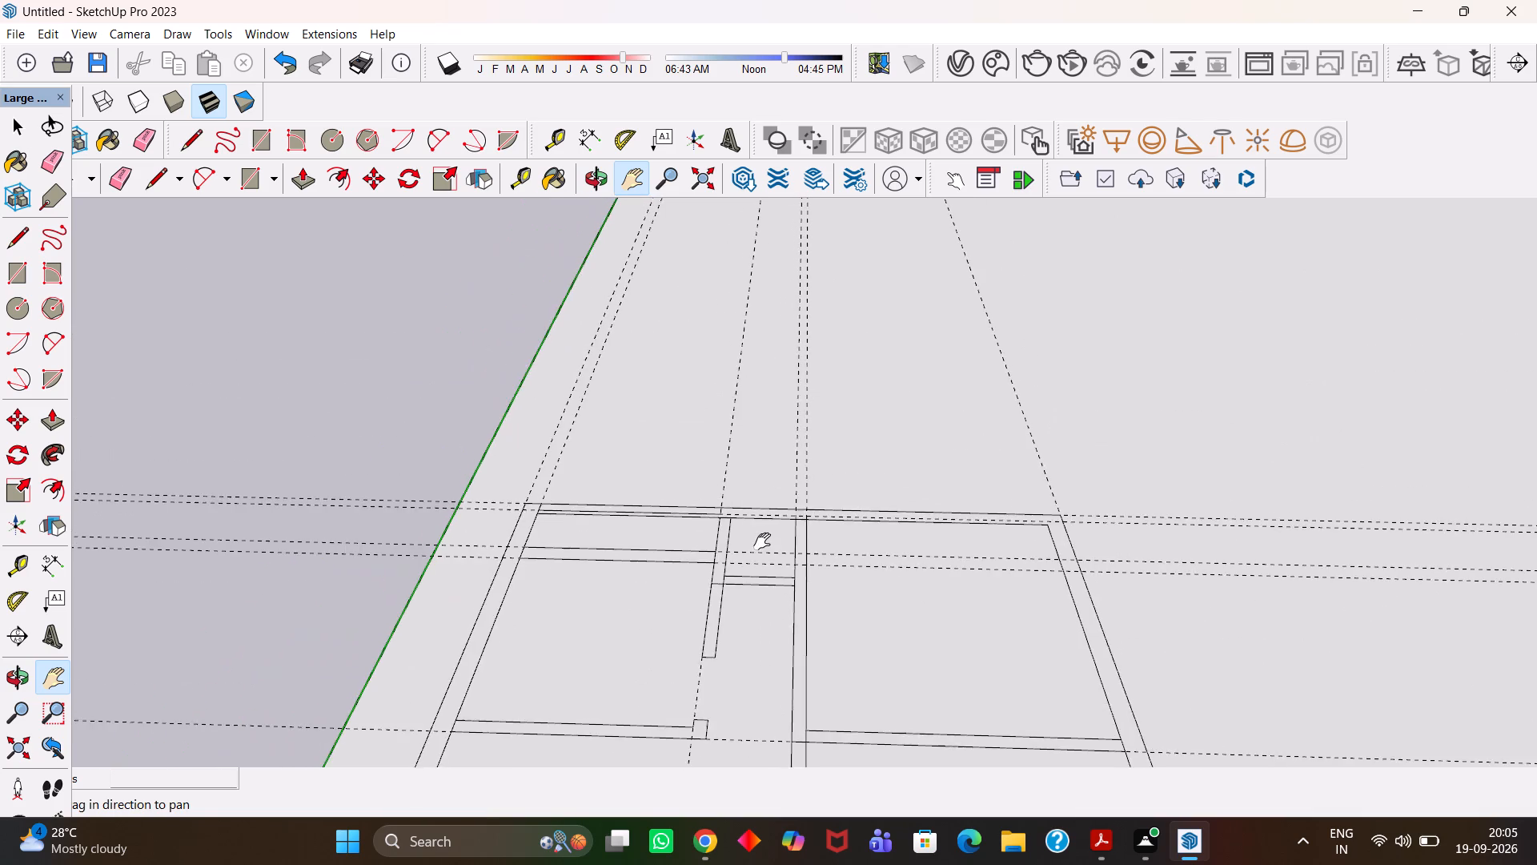
pyautogui.scroll(5, 762, 541)
pyautogui.scroll(-7, 765, 533)
pyautogui.press('e')
pyautogui.moveTo(1123, 595); pyautogui.dragTo(1086, 501)
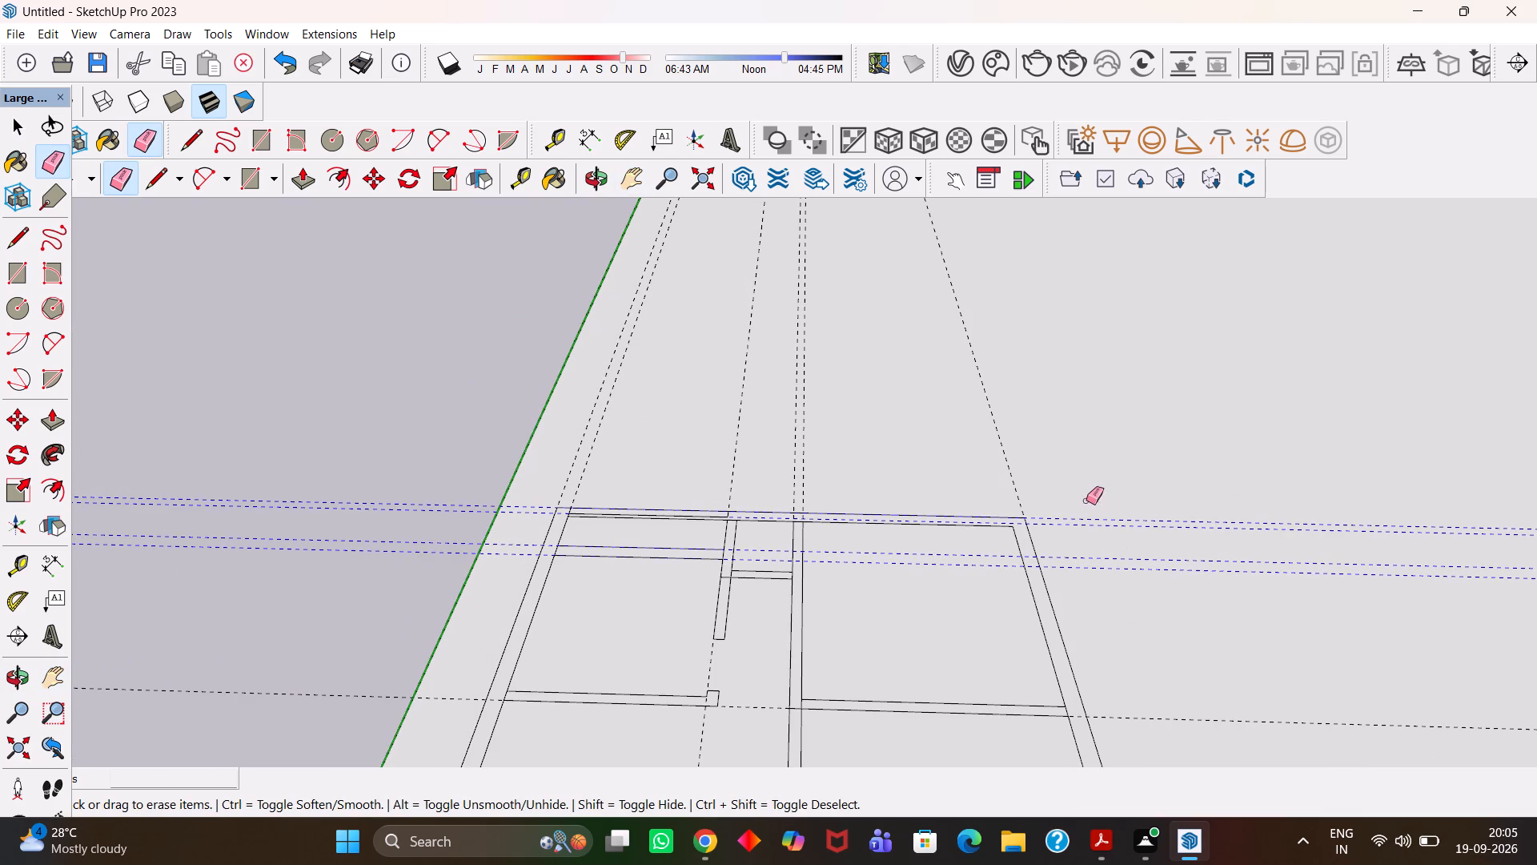
pyautogui.moveTo(1086, 501); pyautogui.dragTo(1072, 458)
pyautogui.moveTo(1059, 446); pyautogui.dragTo(583, 391)
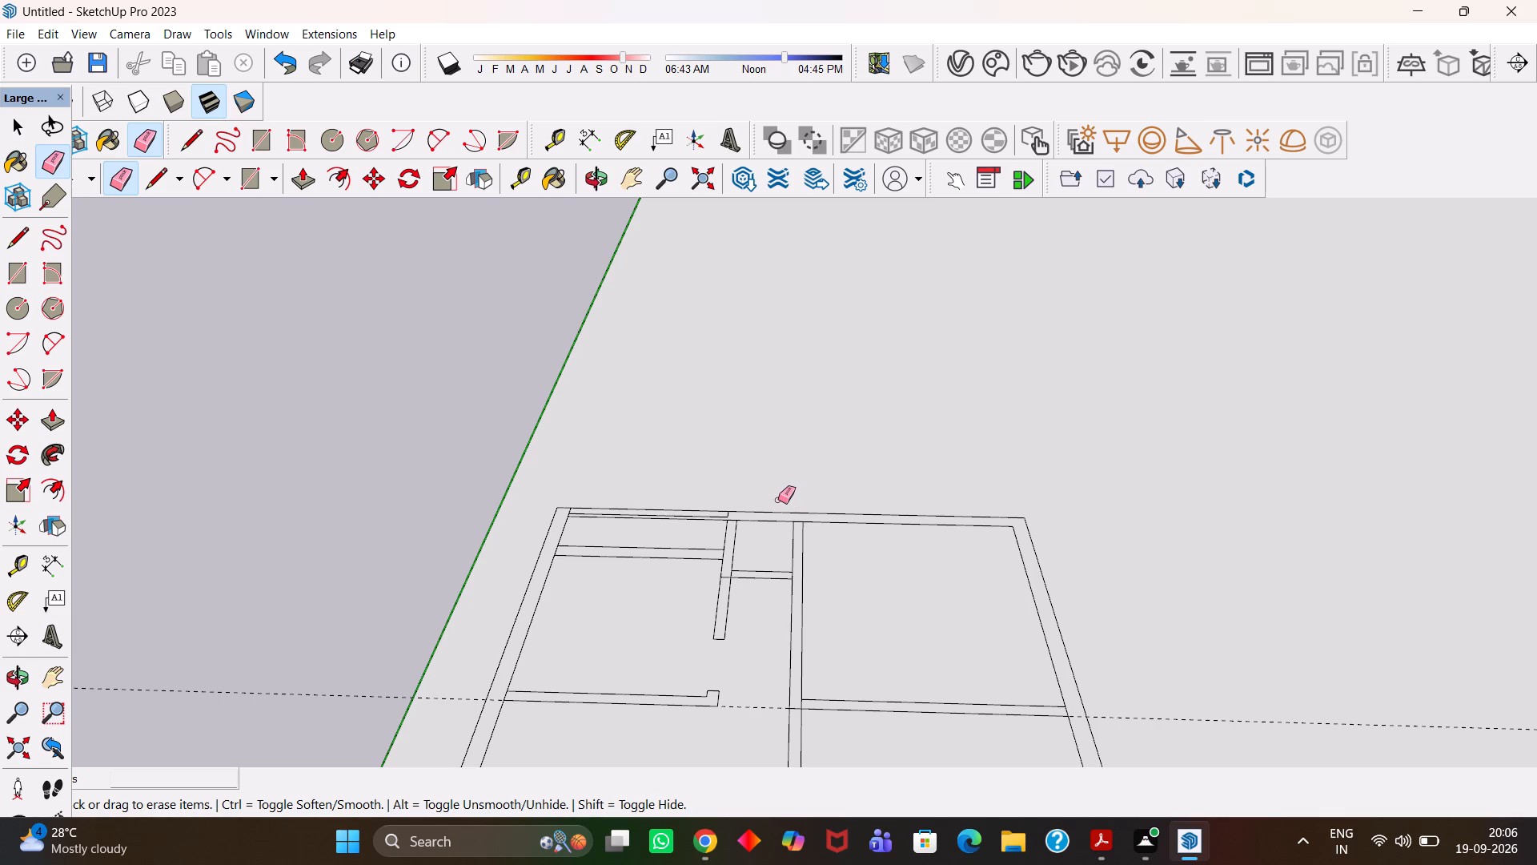
# Draw a 9" line across the far outer wall's thickness, from the short lengthwise partition's corner to the wall's outer edge.
pyautogui.scroll(1, 777, 500)
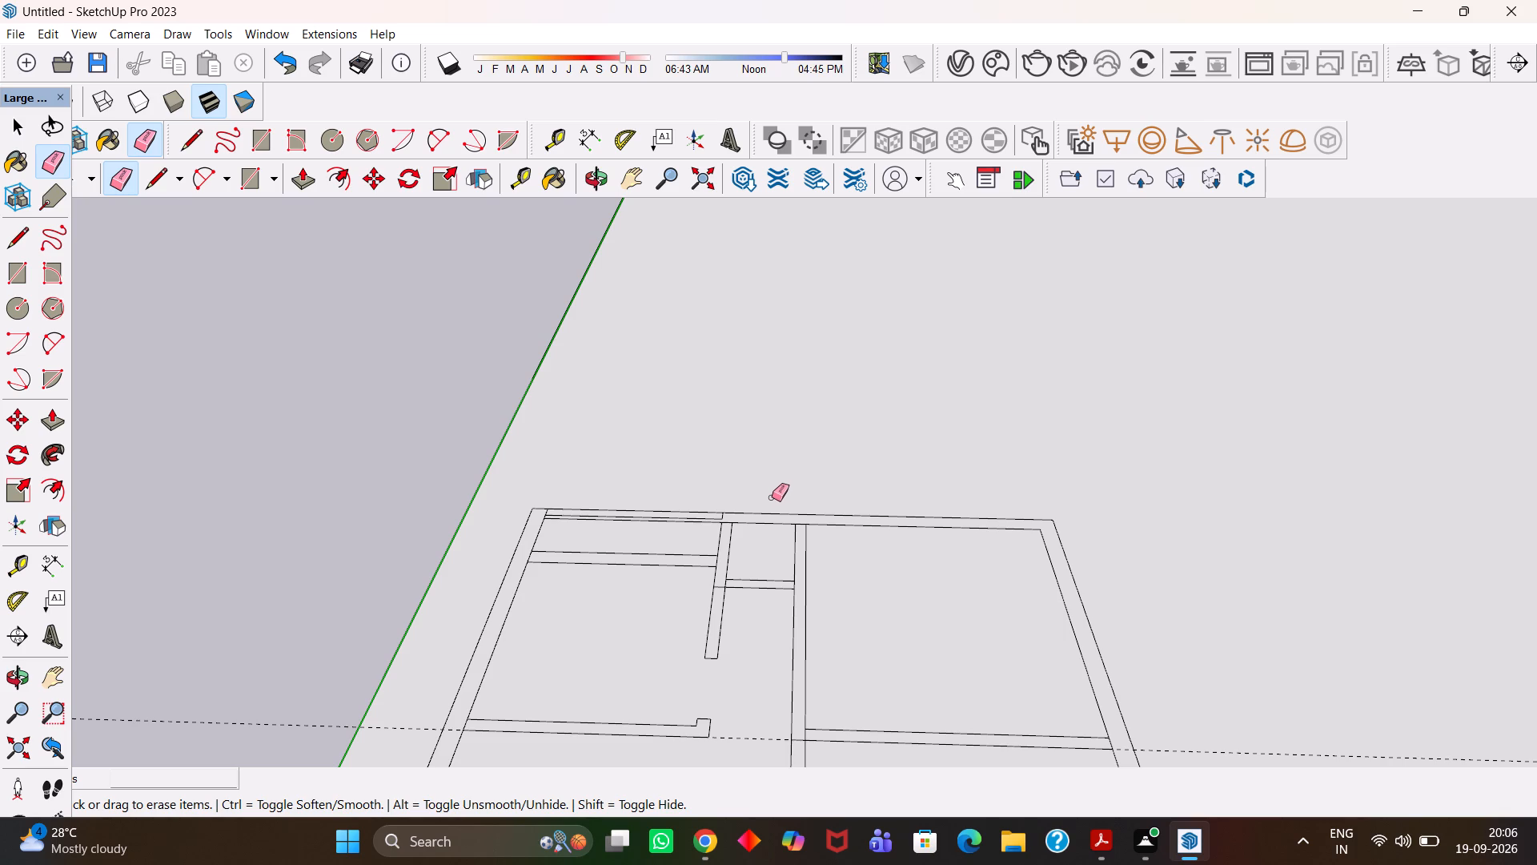
pyautogui.scroll(3, 777, 501)
pyautogui.press('h')
pyautogui.scroll(-5, 777, 501)
pyautogui.scroll(3, 710, 523)
pyautogui.press('h')
pyautogui.scroll(1, 712, 529)
pyautogui.scroll(-3, 752, 549)
pyautogui.press('space')
pyautogui.scroll(3, 741, 569)
pyautogui.press('h')
pyautogui.moveTo(732, 580); pyautogui.dragTo(726, 593, button='middle')
pyautogui.scroll(2, 768, 582)
pyautogui.press('h')
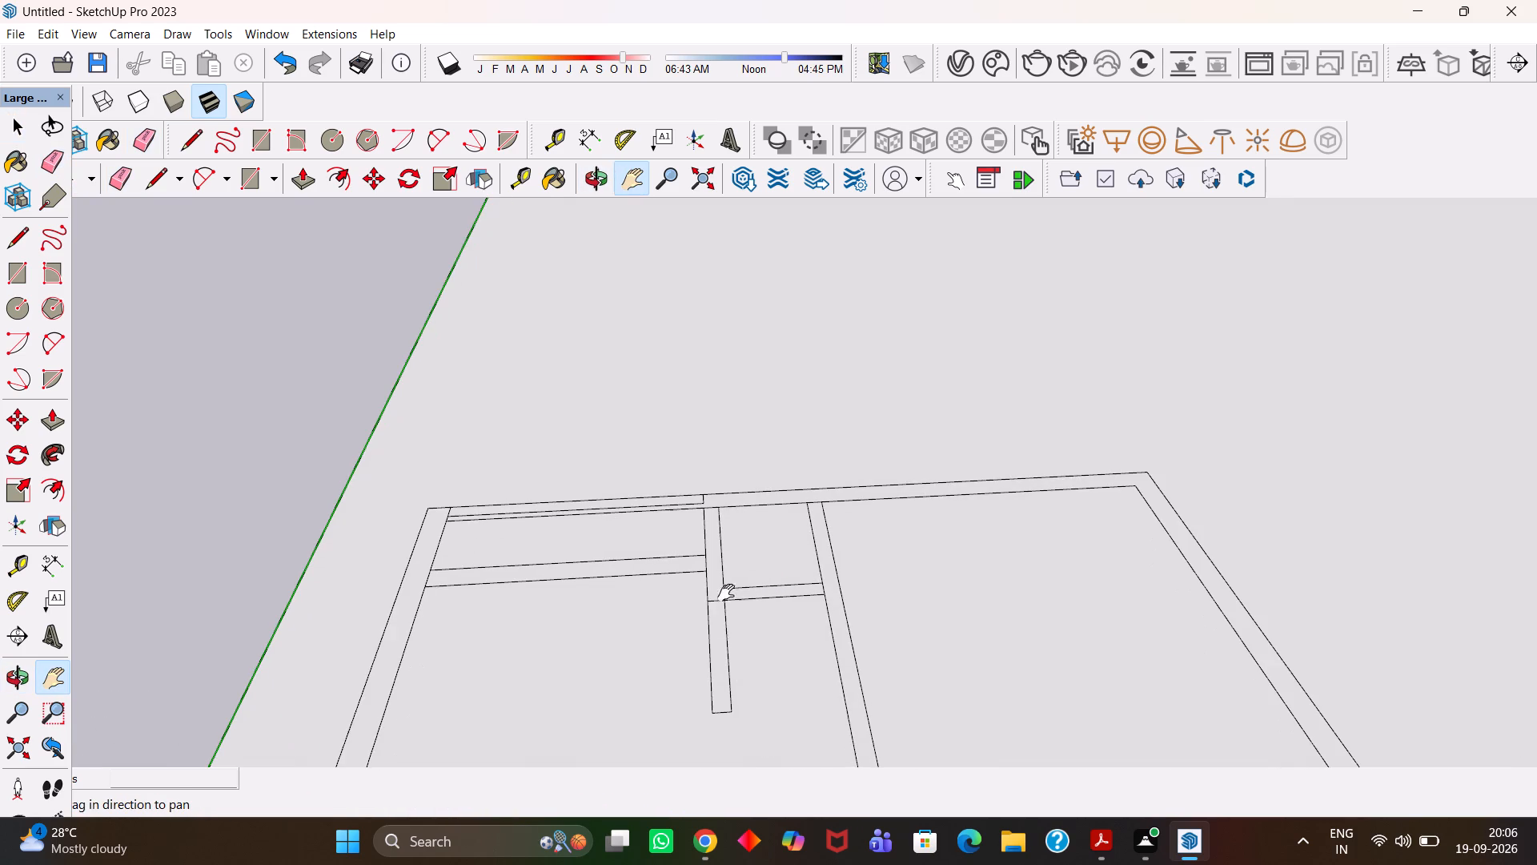
pyautogui.moveTo(726, 593); pyautogui.dragTo(676, 598, button='middle')
pyautogui.scroll(4, 696, 582)
pyautogui.moveTo(676, 530); pyautogui.dragTo(736, 575)
pyautogui.scroll(5, 758, 553)
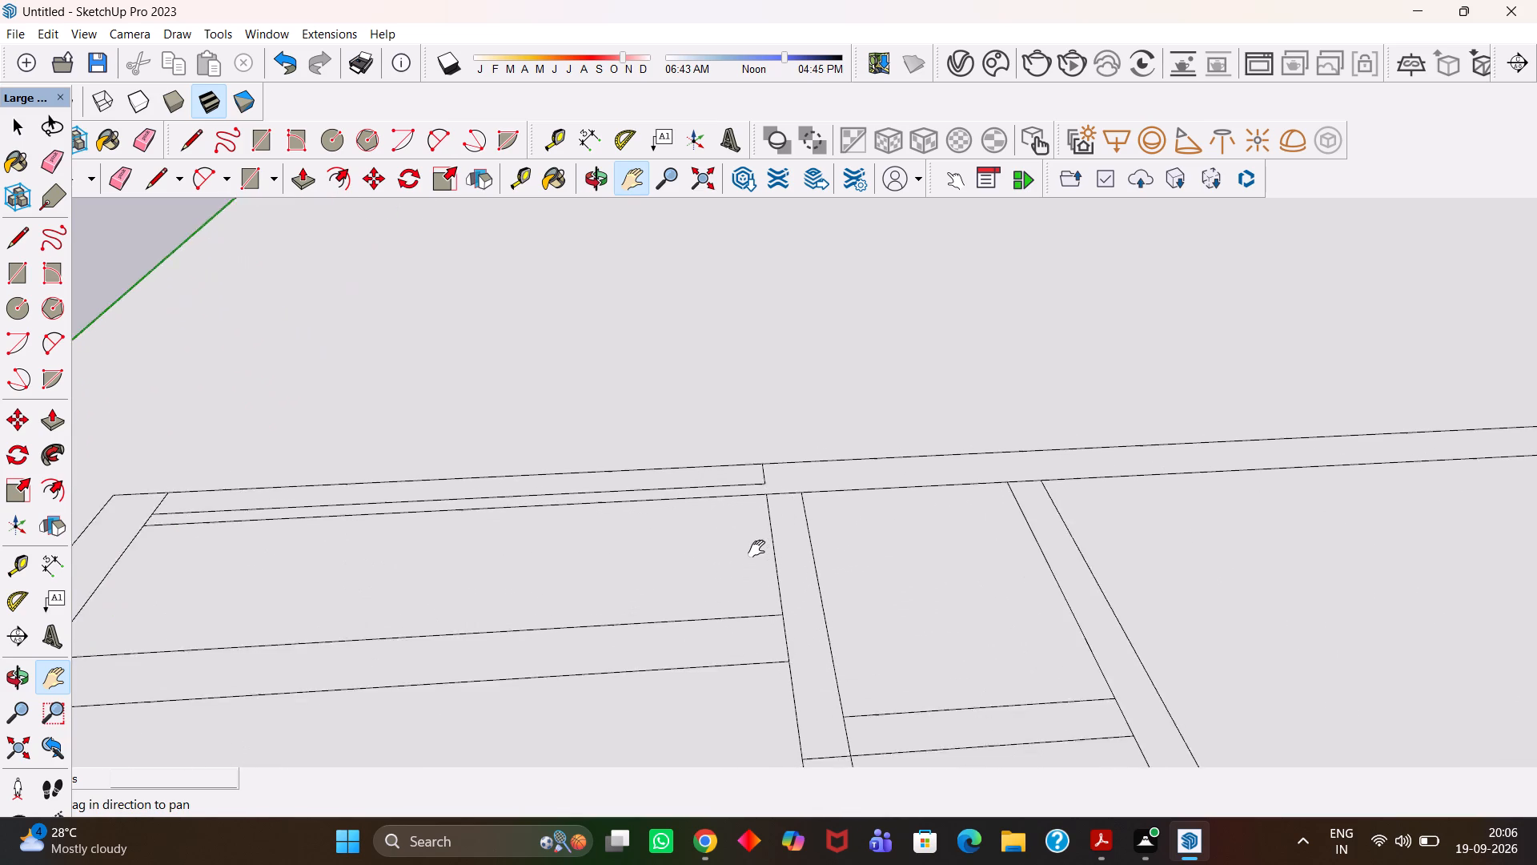
pyautogui.scroll(3, 756, 549)
pyautogui.press('l')
pyautogui.click(773, 484)
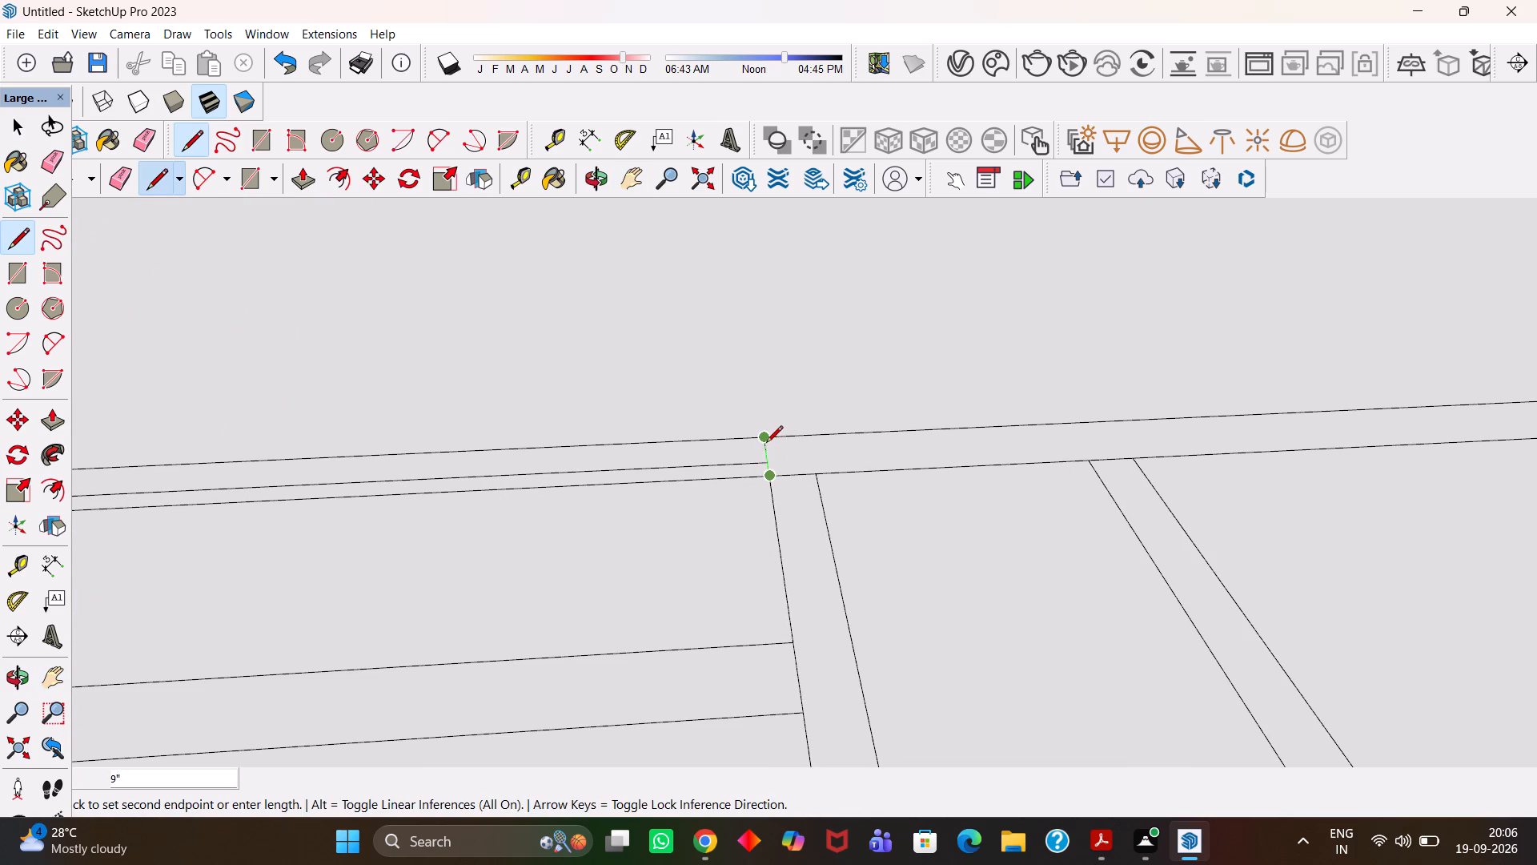
pyautogui.click(766, 444)
# Draw a line across the side wall at the far corner, extending the far wall's intermediate line to the outer edge.
pyautogui.press('h')
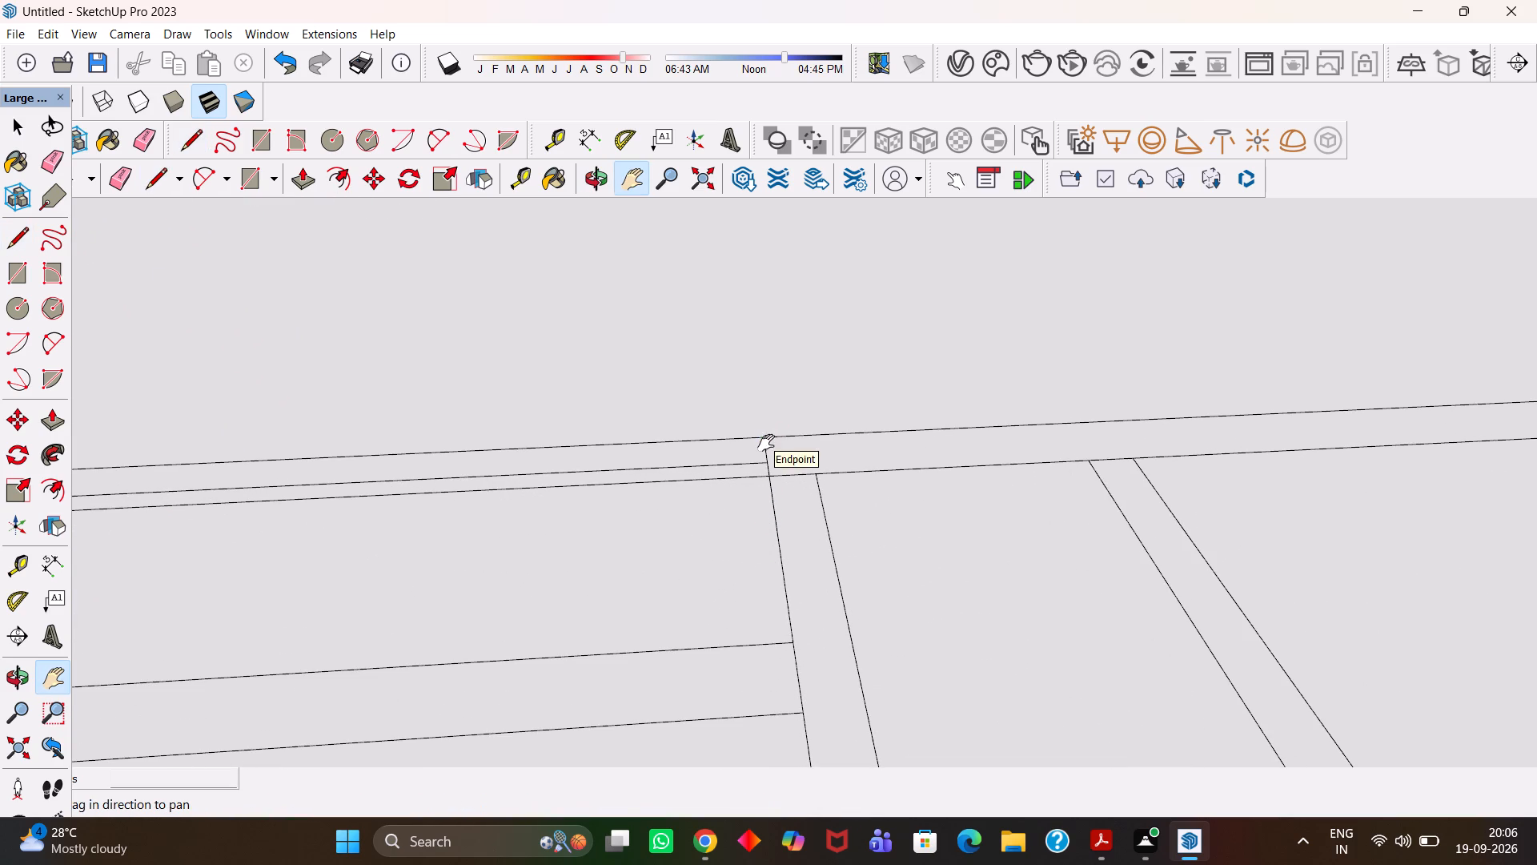
pyautogui.scroll(-3, 746, 461)
pyautogui.press('h')
pyautogui.scroll(-1, 726, 506)
pyautogui.moveTo(734, 521); pyautogui.dragTo(841, 534)
pyautogui.scroll(-5, 727, 536)
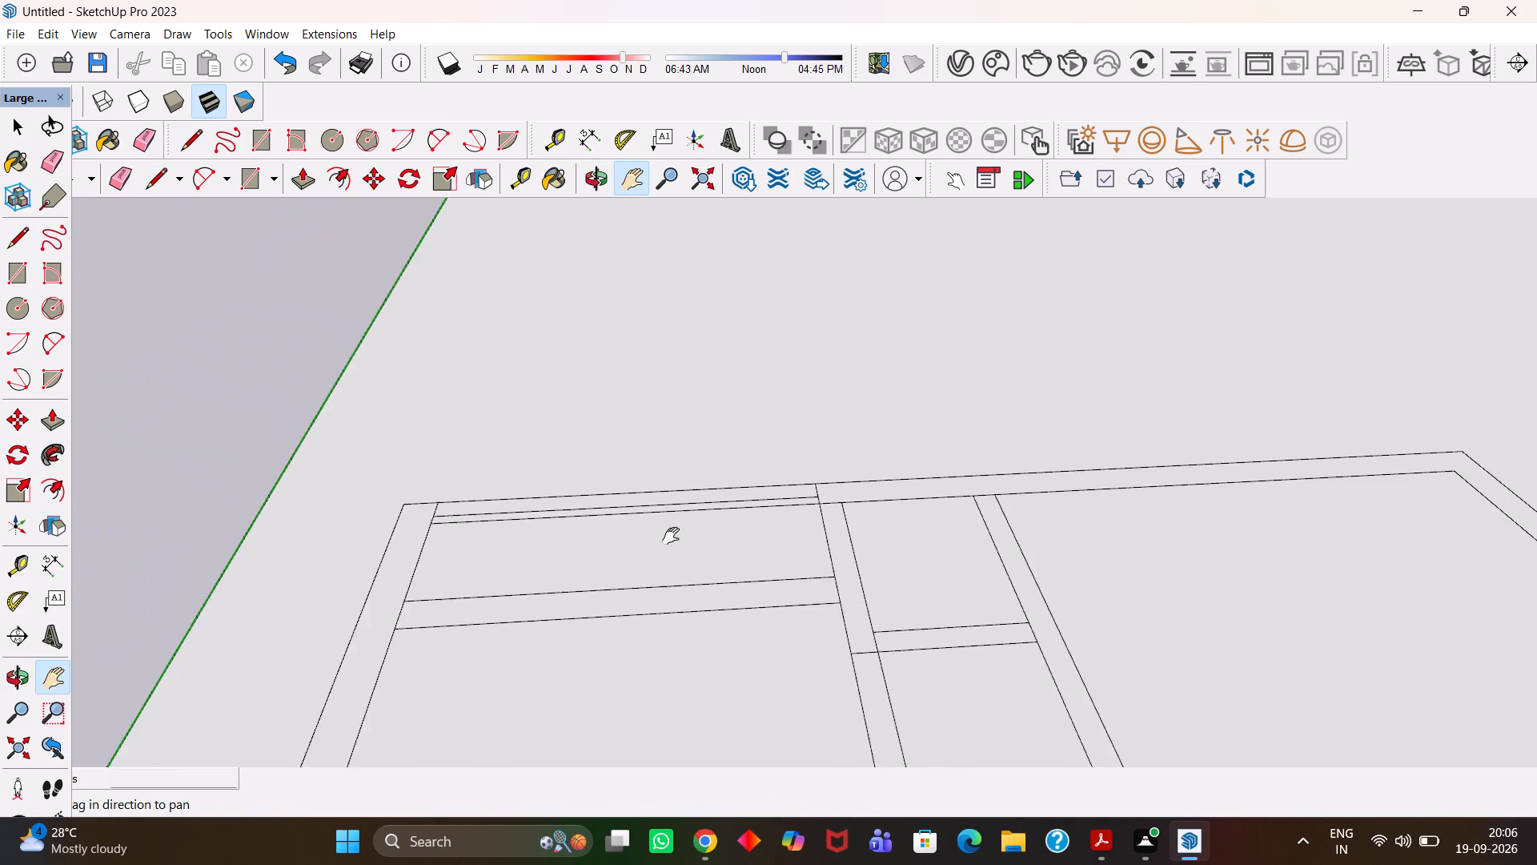
pyautogui.moveTo(541, 526); pyautogui.dragTo(664, 461)
pyautogui.scroll(6, 600, 473)
pyautogui.moveTo(541, 447); pyautogui.dragTo(451, 520)
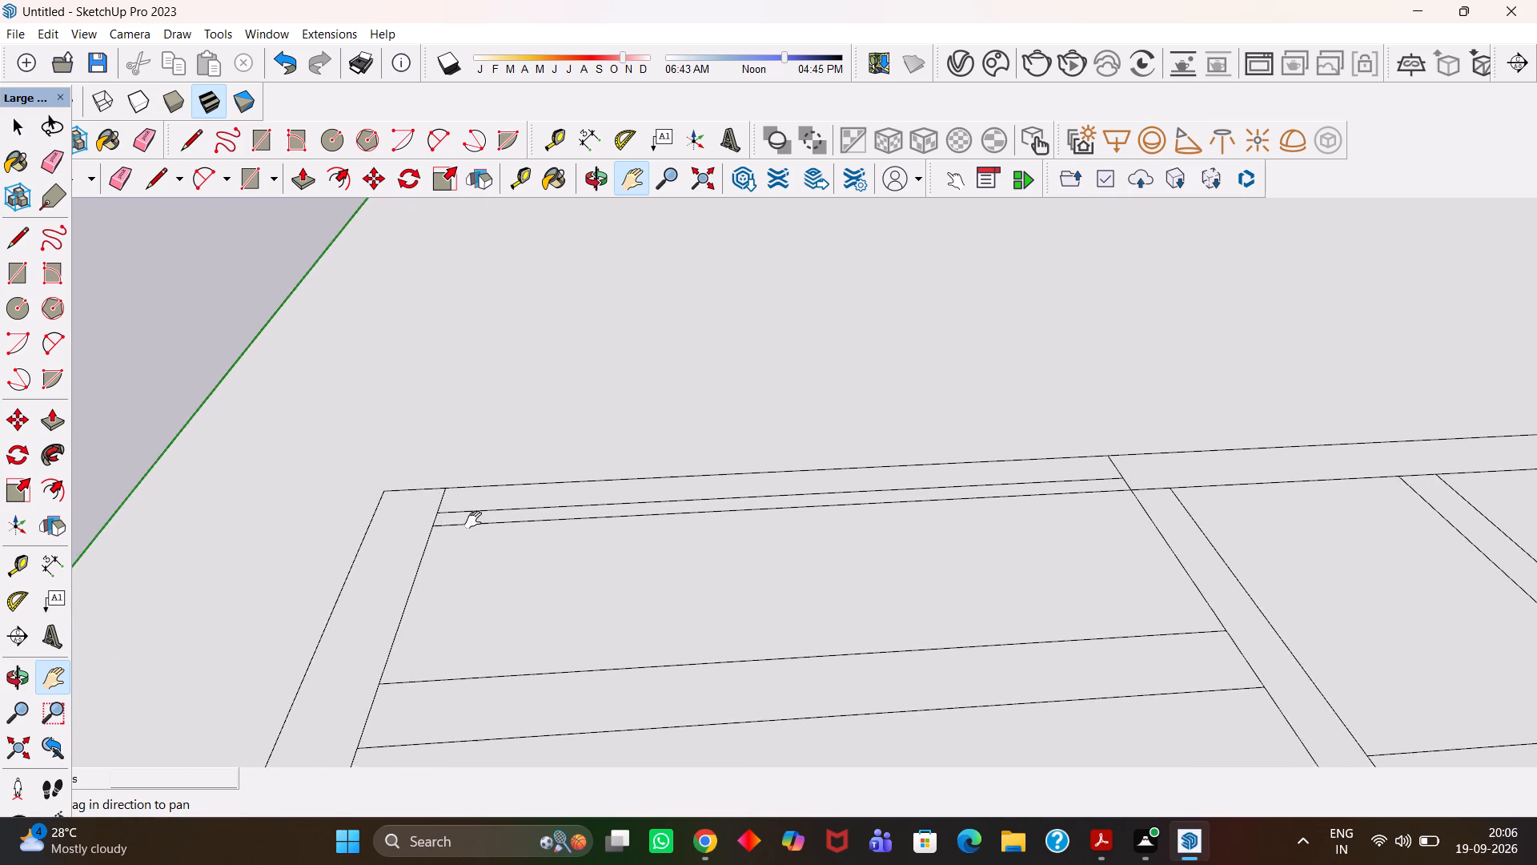
pyautogui.scroll(3, 431, 519)
pyautogui.moveTo(421, 513); pyautogui.dragTo(505, 540)
pyautogui.scroll(3, 514, 541)
pyautogui.press('l')
pyautogui.click(529, 537)
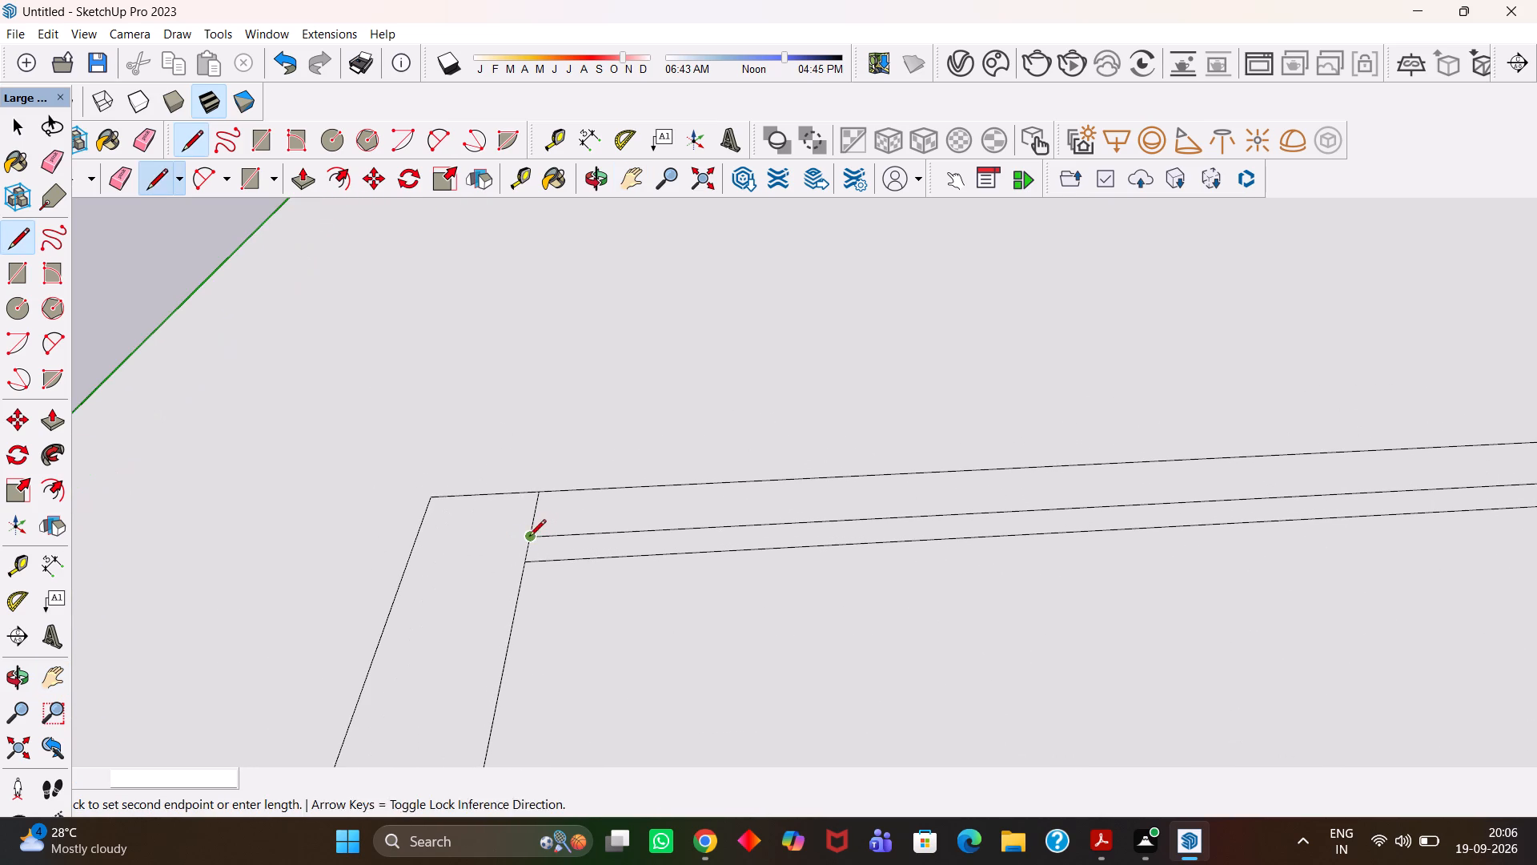
pyautogui.click(414, 541)
# Examine the narrow space between the far wall and the first cross partition.
pyautogui.scroll(-3, 536, 557)
pyautogui.press('h')
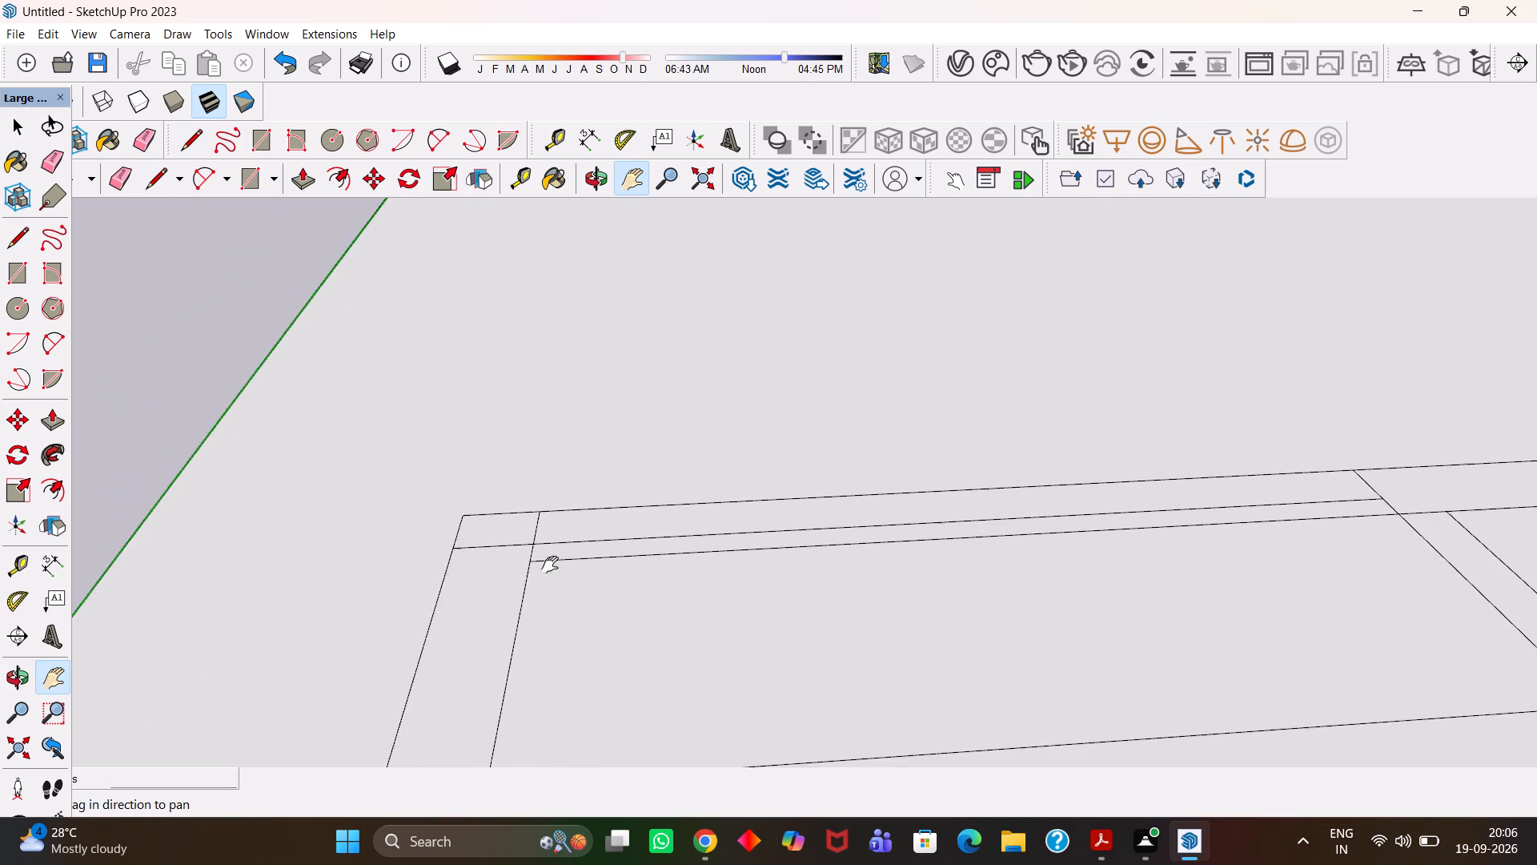
pyautogui.scroll(-5, 550, 565)
pyautogui.moveTo(622, 601); pyautogui.dragTo(528, 525)
pyautogui.scroll(-5, 536, 529)
pyautogui.moveTo(698, 579); pyautogui.dragTo(689, 548)
pyautogui.scroll(-4, 719, 555)
pyautogui.scroll(1, 755, 577)
pyautogui.moveTo(751, 579); pyautogui.dragTo(694, 589, button='middle')
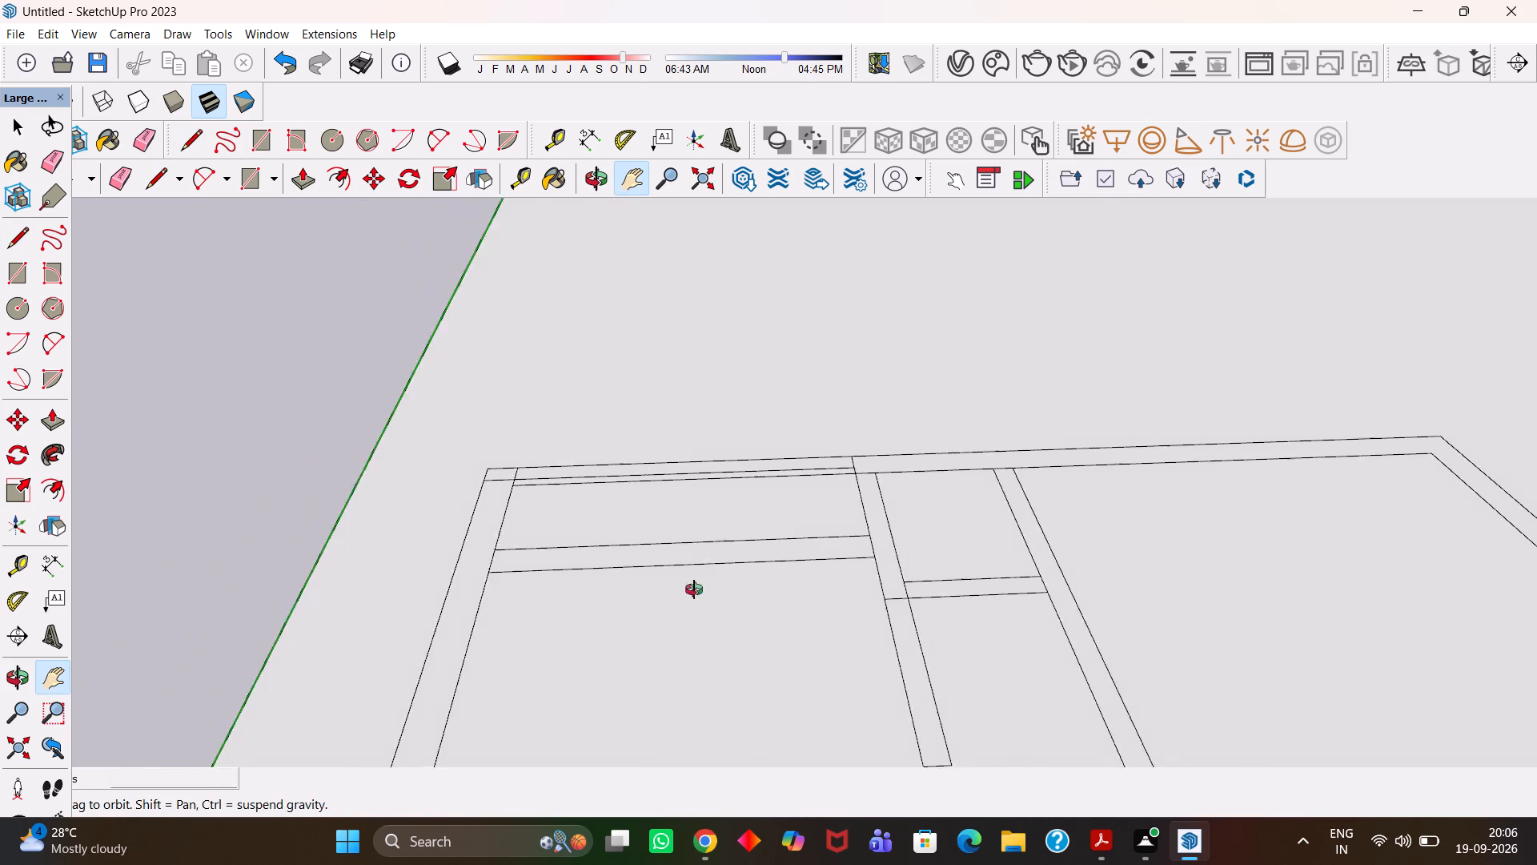
pyautogui.moveTo(694, 589); pyautogui.dragTo(747, 591, button='middle')
pyautogui.scroll(1, 747, 591)
pyautogui.press('h')
pyautogui.scroll(2, 795, 583)
pyautogui.scroll(-5, 795, 583)
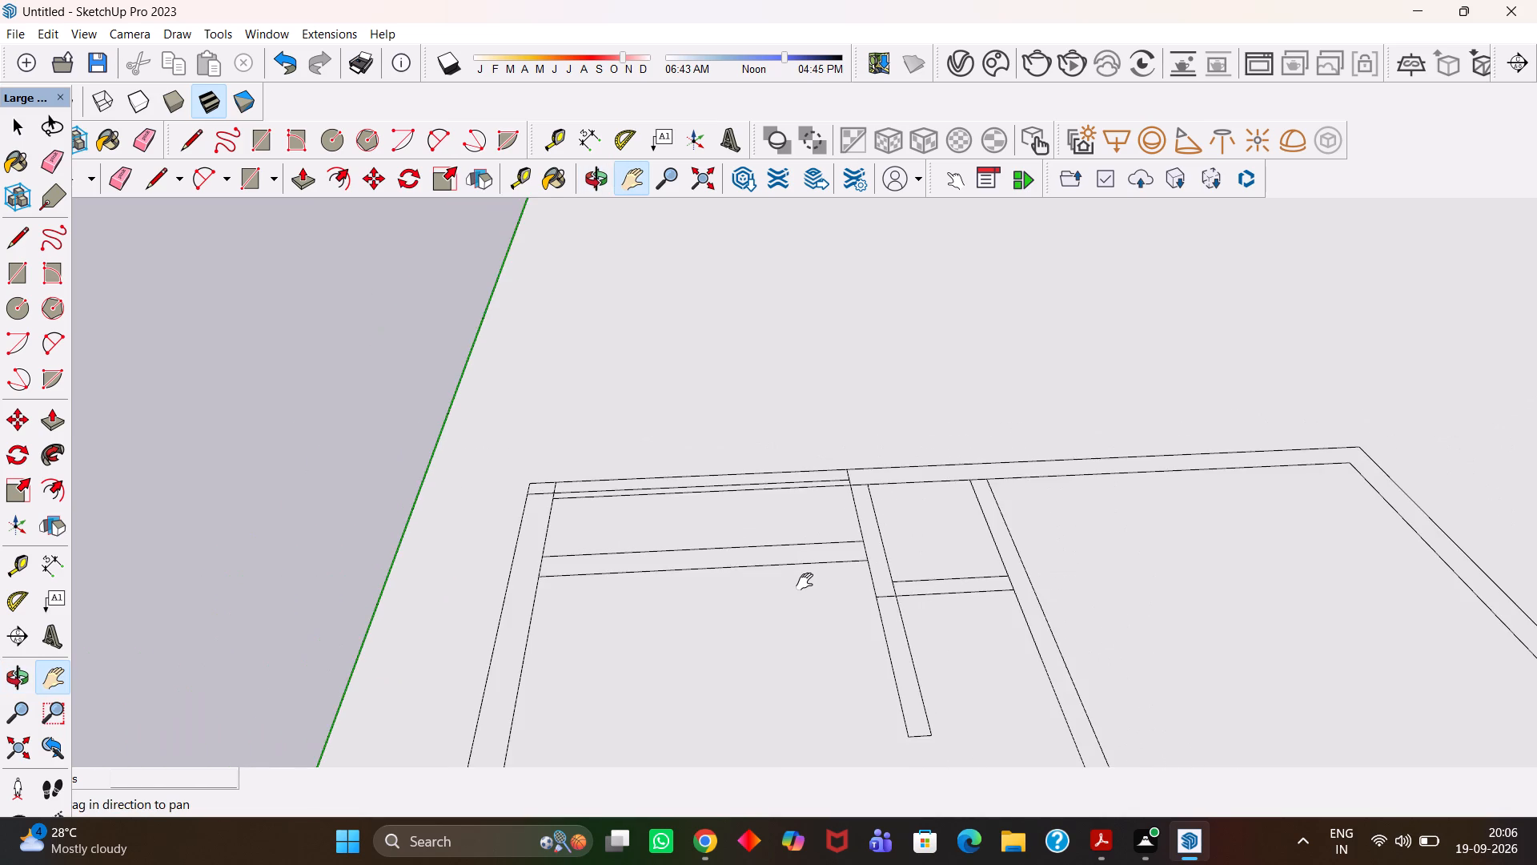
pyautogui.moveTo(827, 589); pyautogui.dragTo(769, 562)
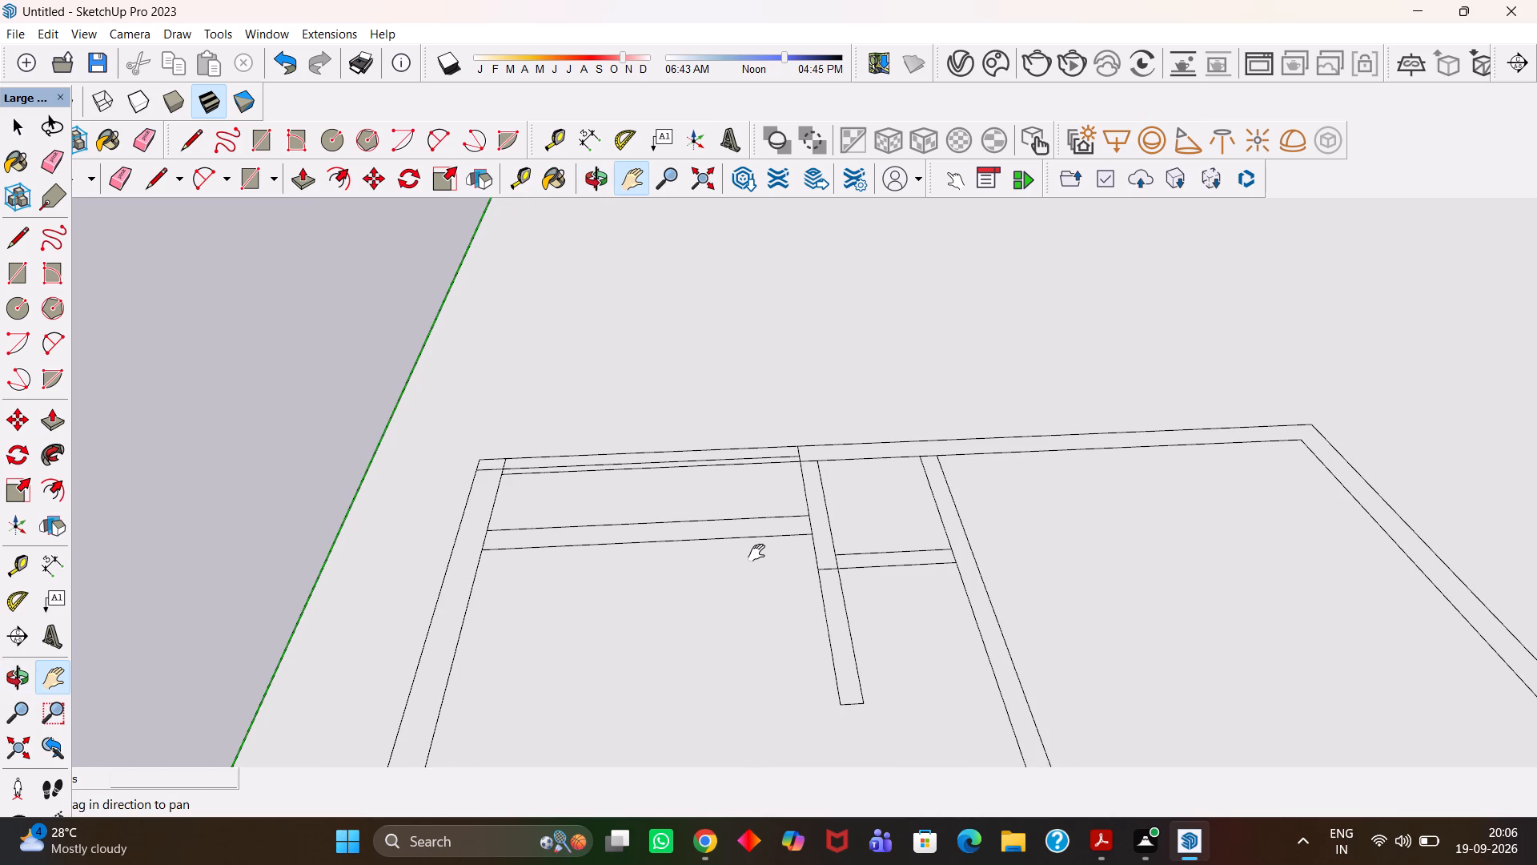
pyautogui.scroll(2, 756, 553)
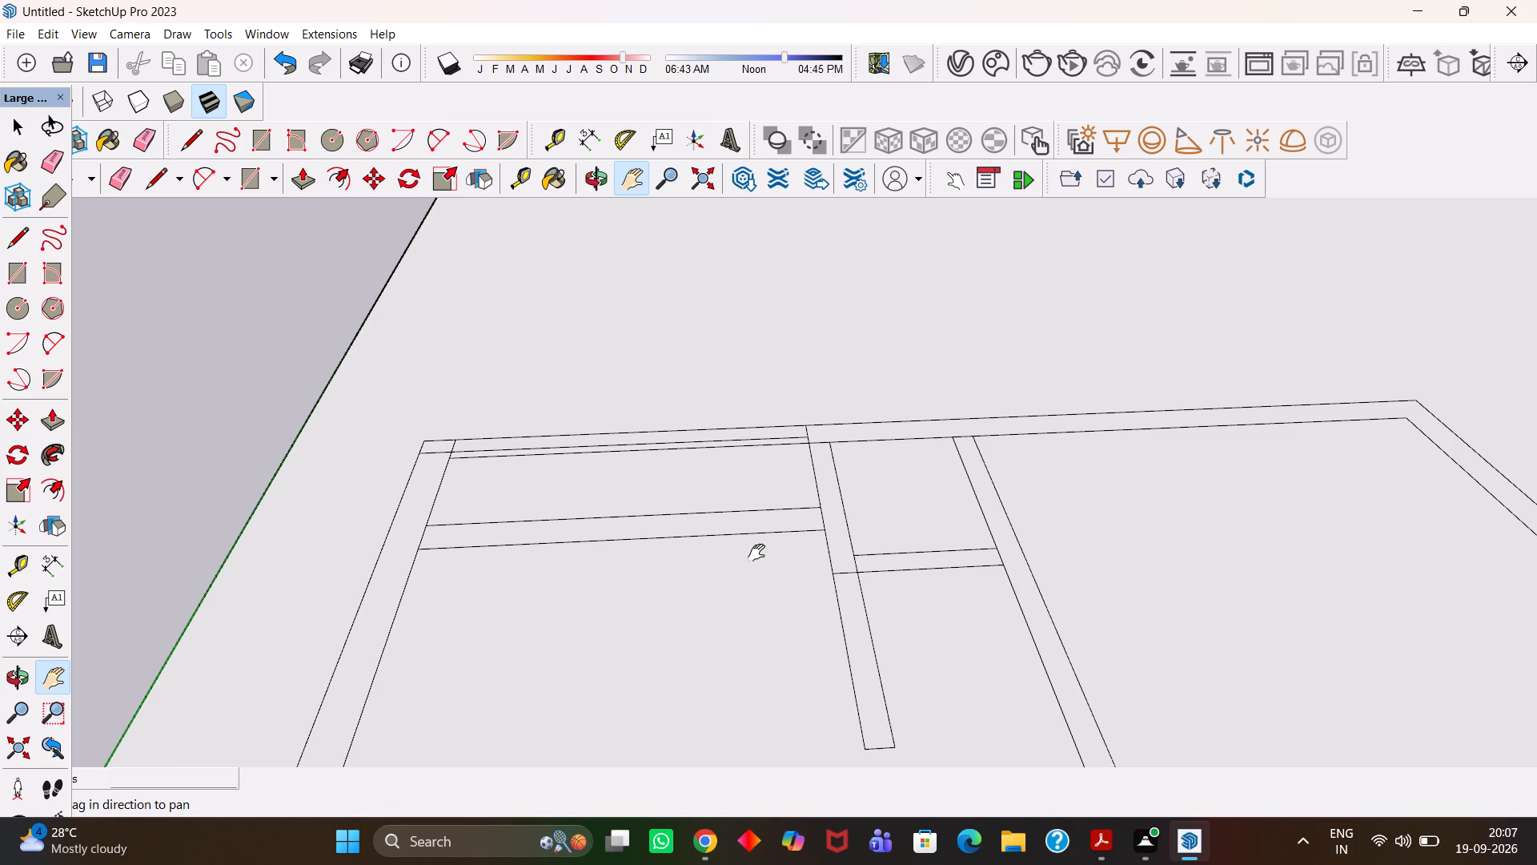
pyautogui.scroll(4, 756, 553)
pyautogui.scroll(-6, 756, 553)
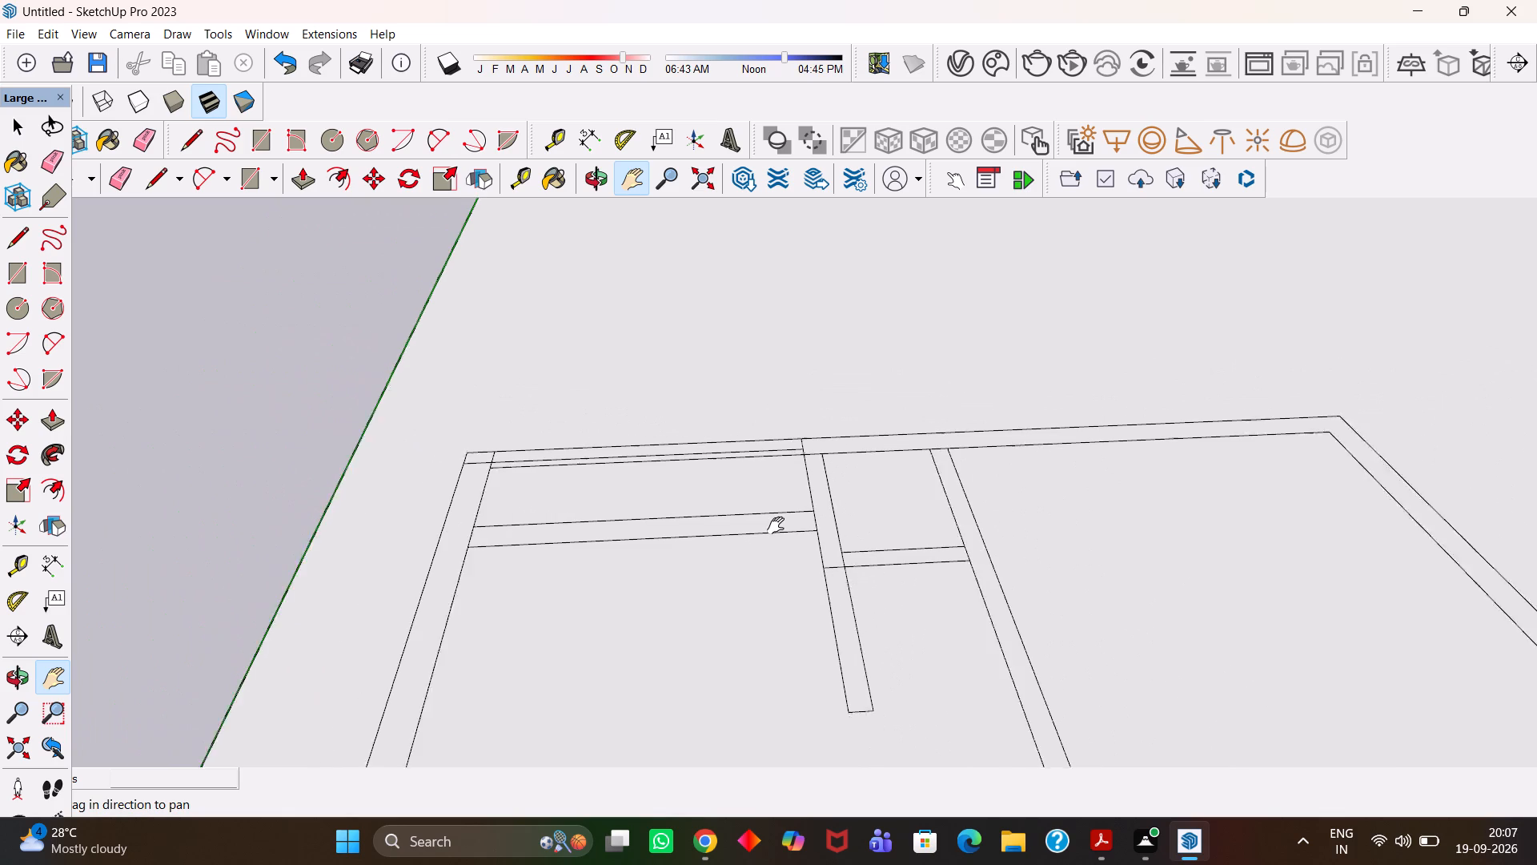
pyautogui.scroll(-2, 776, 525)
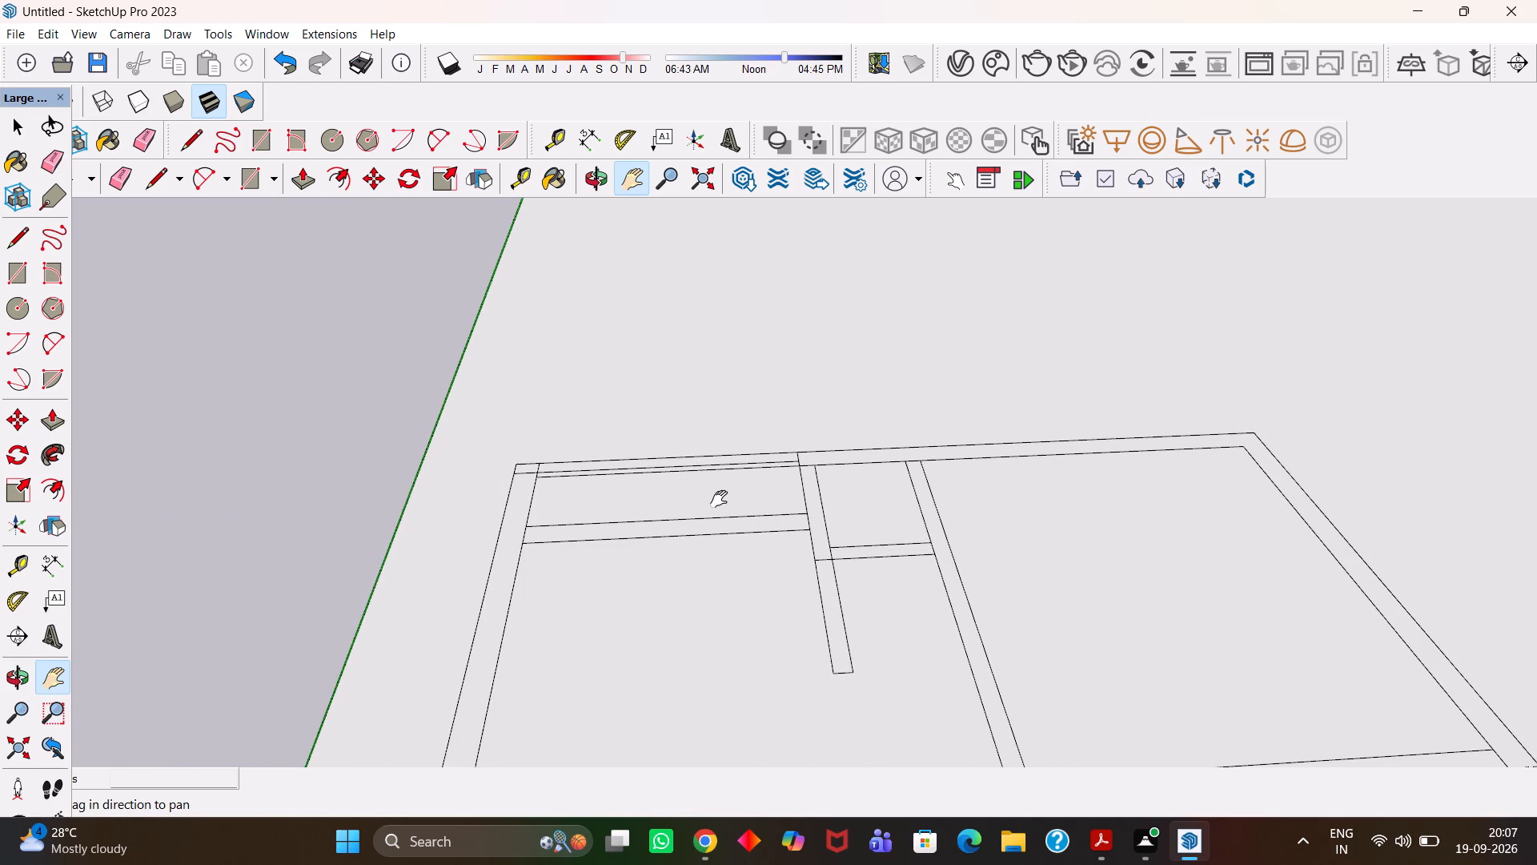
pyautogui.scroll(3, 719, 499)
pyautogui.scroll(-5, 719, 499)
pyautogui.moveTo(763, 529); pyautogui.dragTo(774, 476)
# Place a guide 2'5" inward from the far wall's intermediate line, toward the first cross partition.
pyautogui.scroll(5, 725, 482)
pyautogui.moveTo(617, 458); pyautogui.dragTo(716, 492)
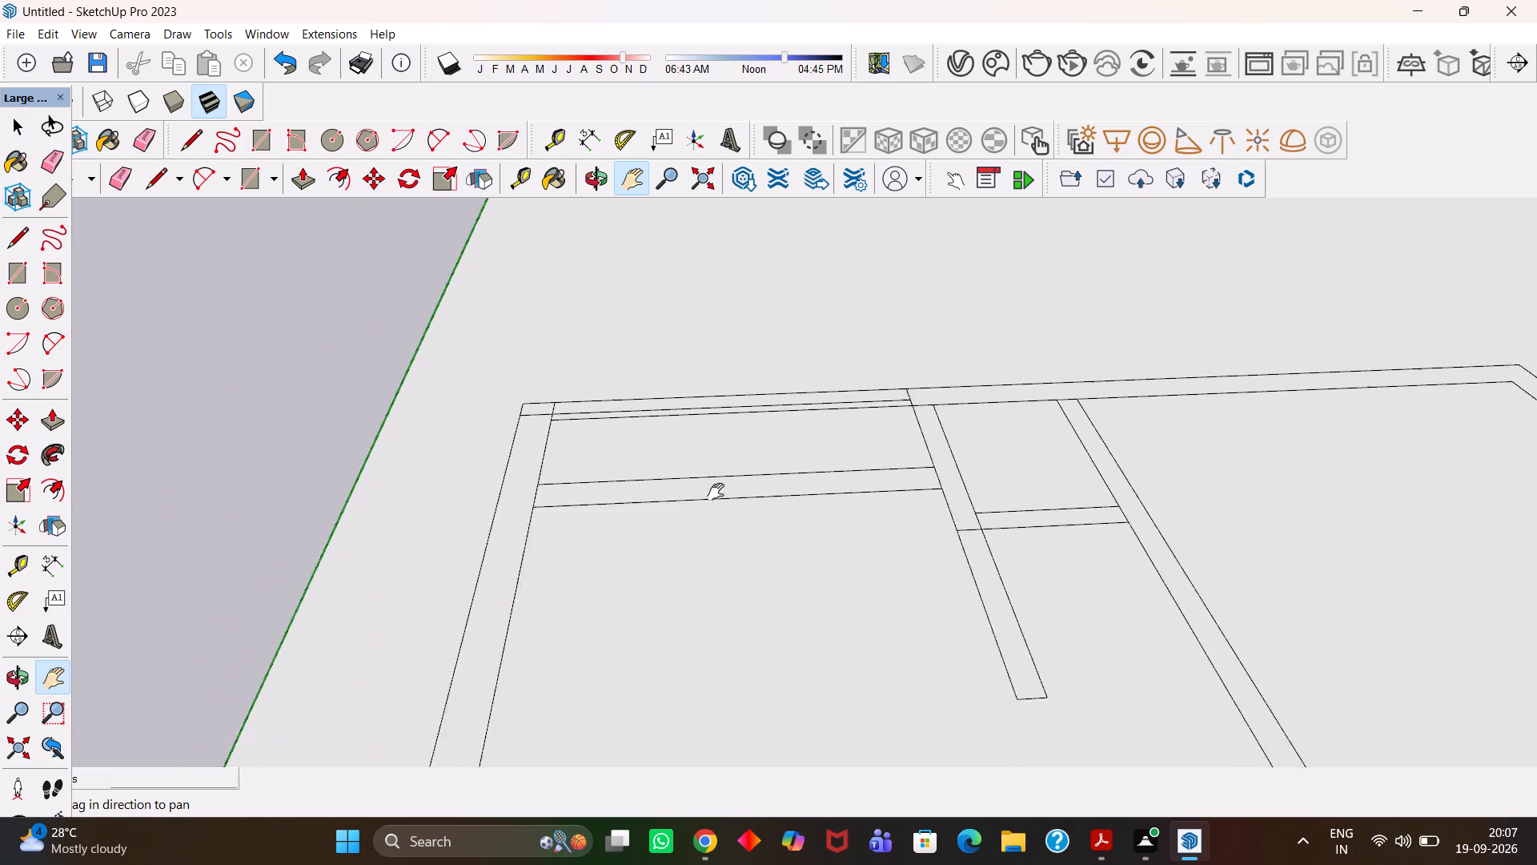
pyautogui.moveTo(716, 492); pyautogui.dragTo(726, 546)
pyautogui.scroll(4, 726, 556)
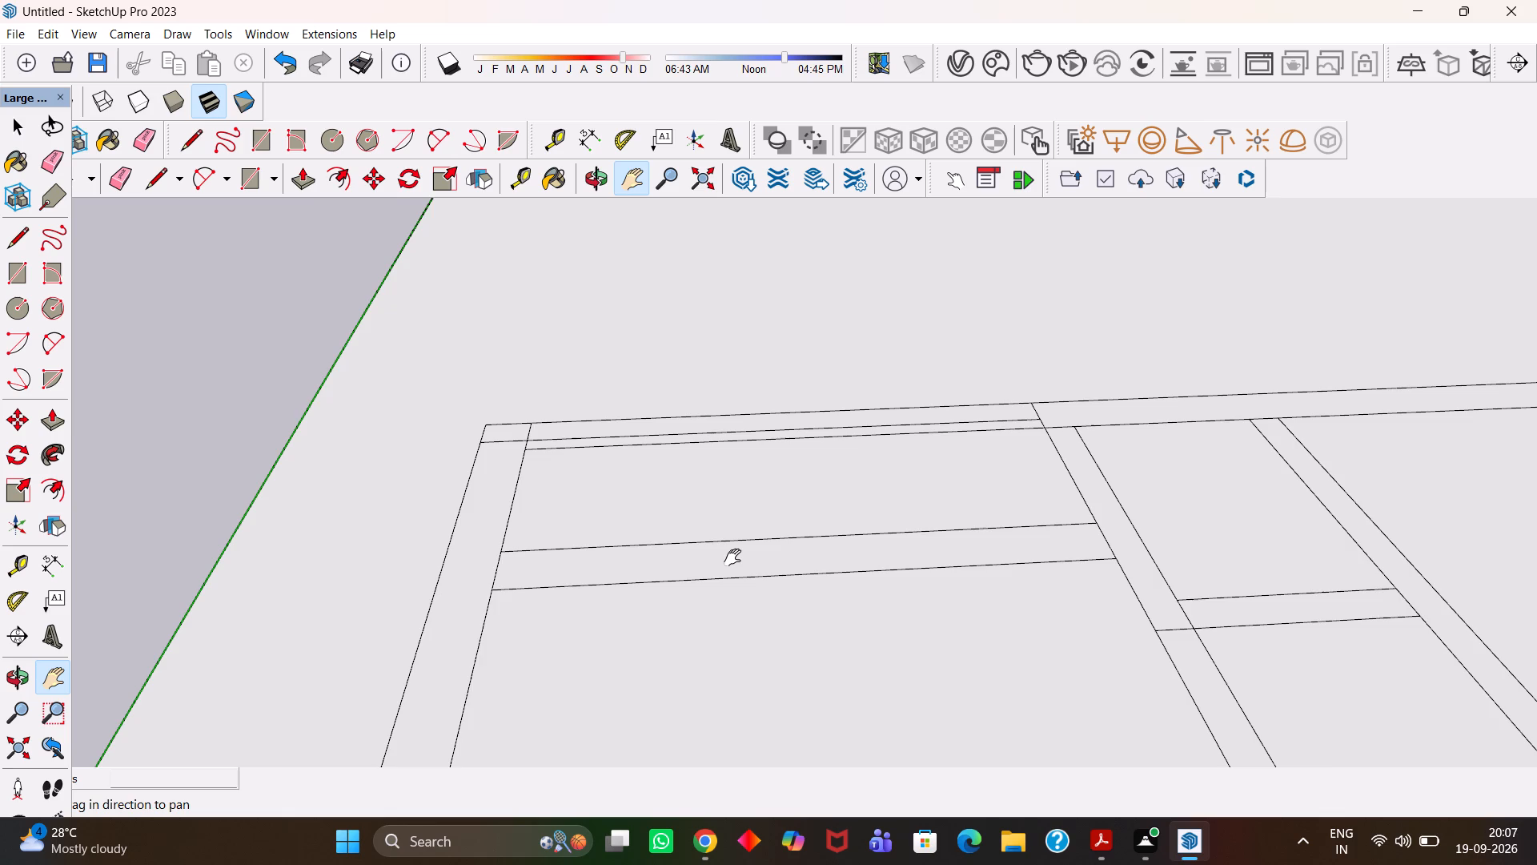
pyautogui.scroll(1, 733, 558)
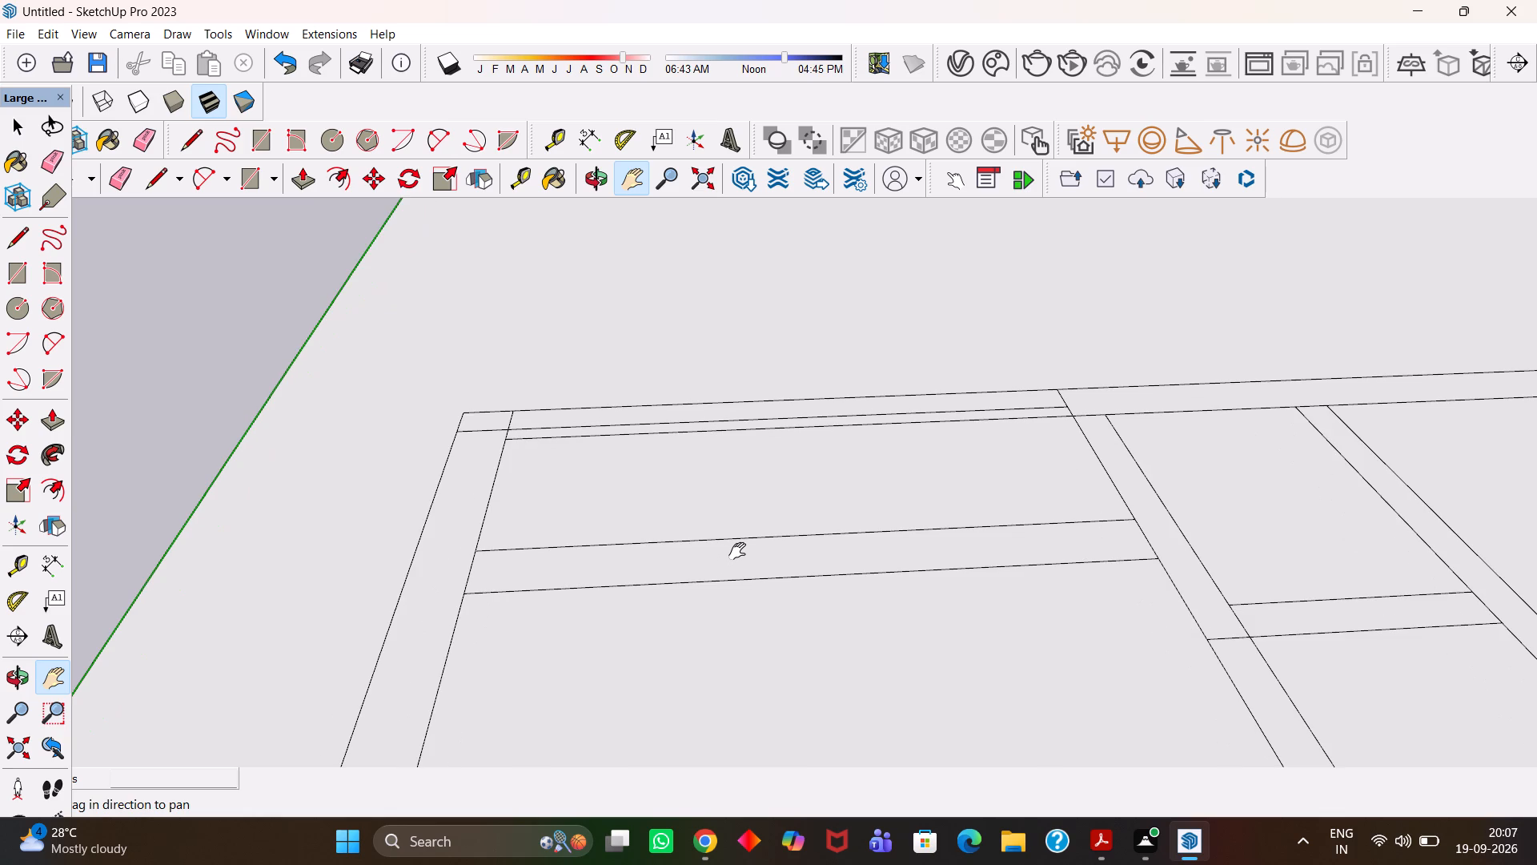
pyautogui.press('h')
pyautogui.scroll(3, 748, 559)
pyautogui.moveTo(821, 526); pyautogui.dragTo(813, 577)
pyautogui.press('t')
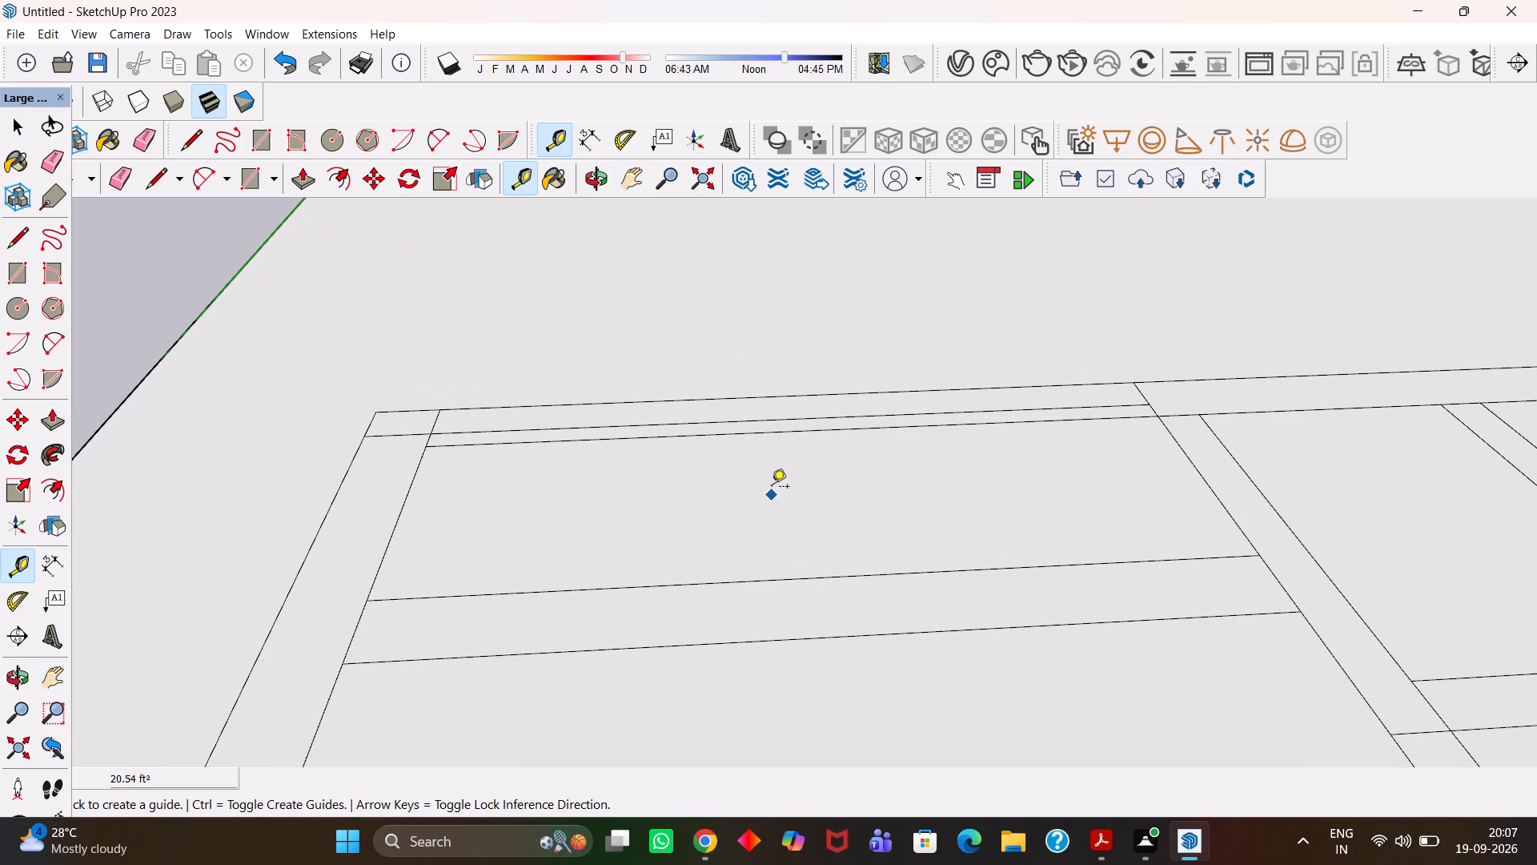
pyautogui.click(756, 424)
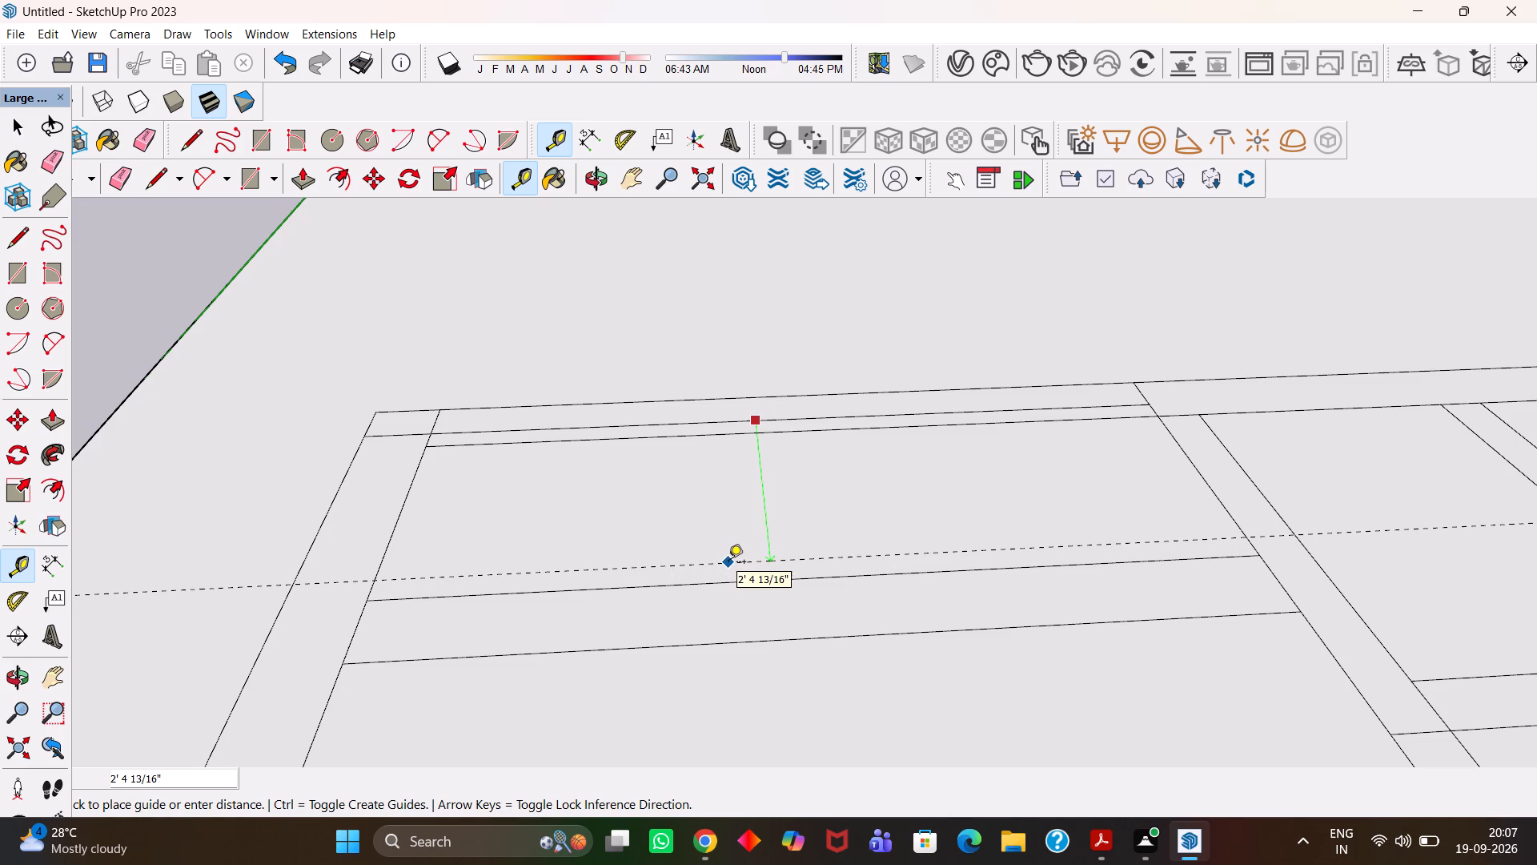
pyautogui.write('2\'5"')
pyautogui.press('Return')
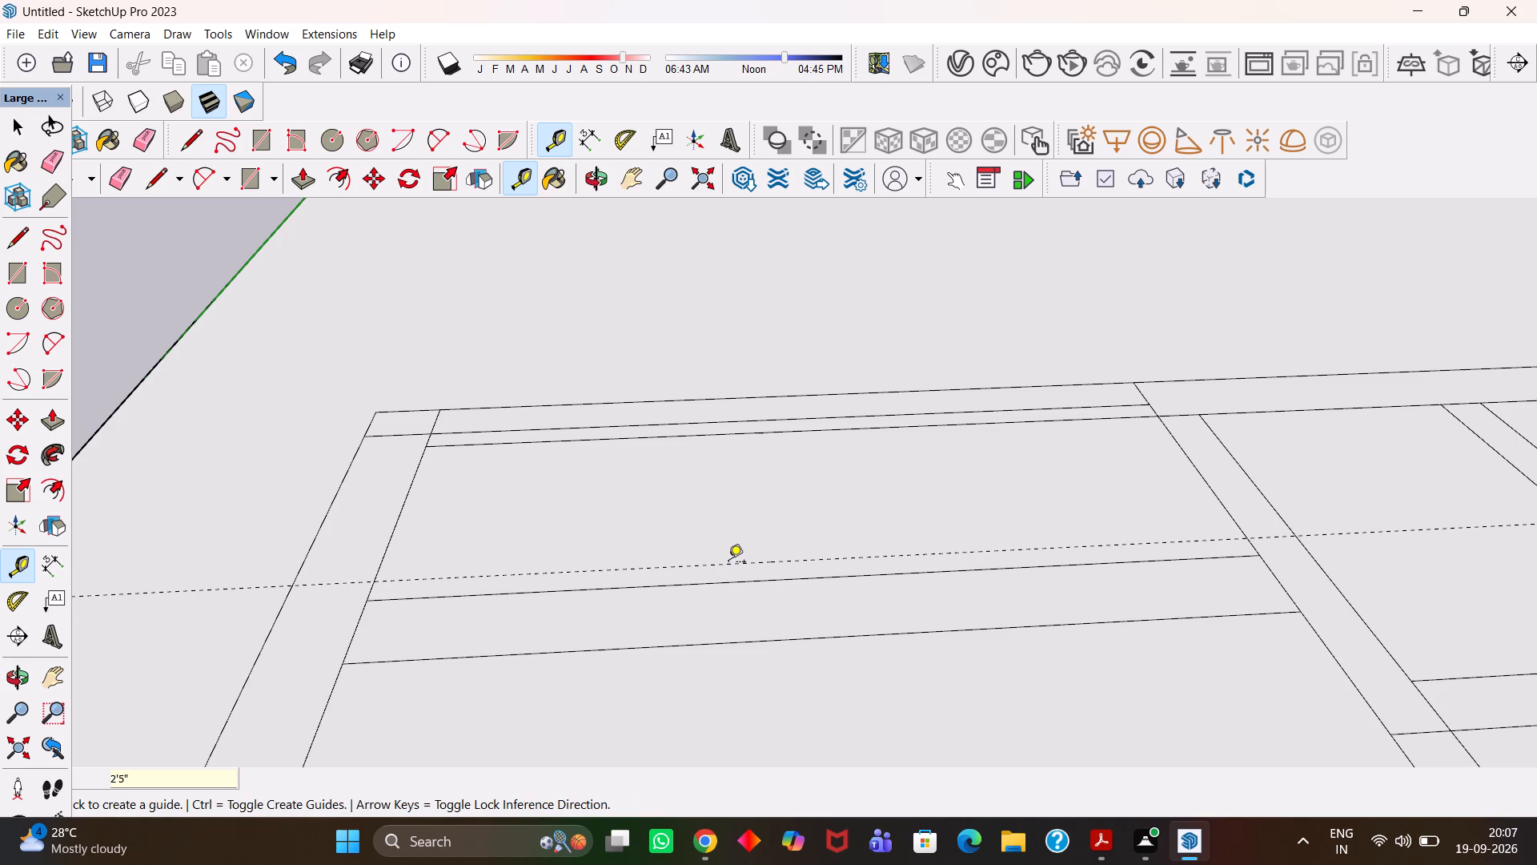
# Move the first cross partition's far edge 3" onto the new guide.
pyautogui.press('space')
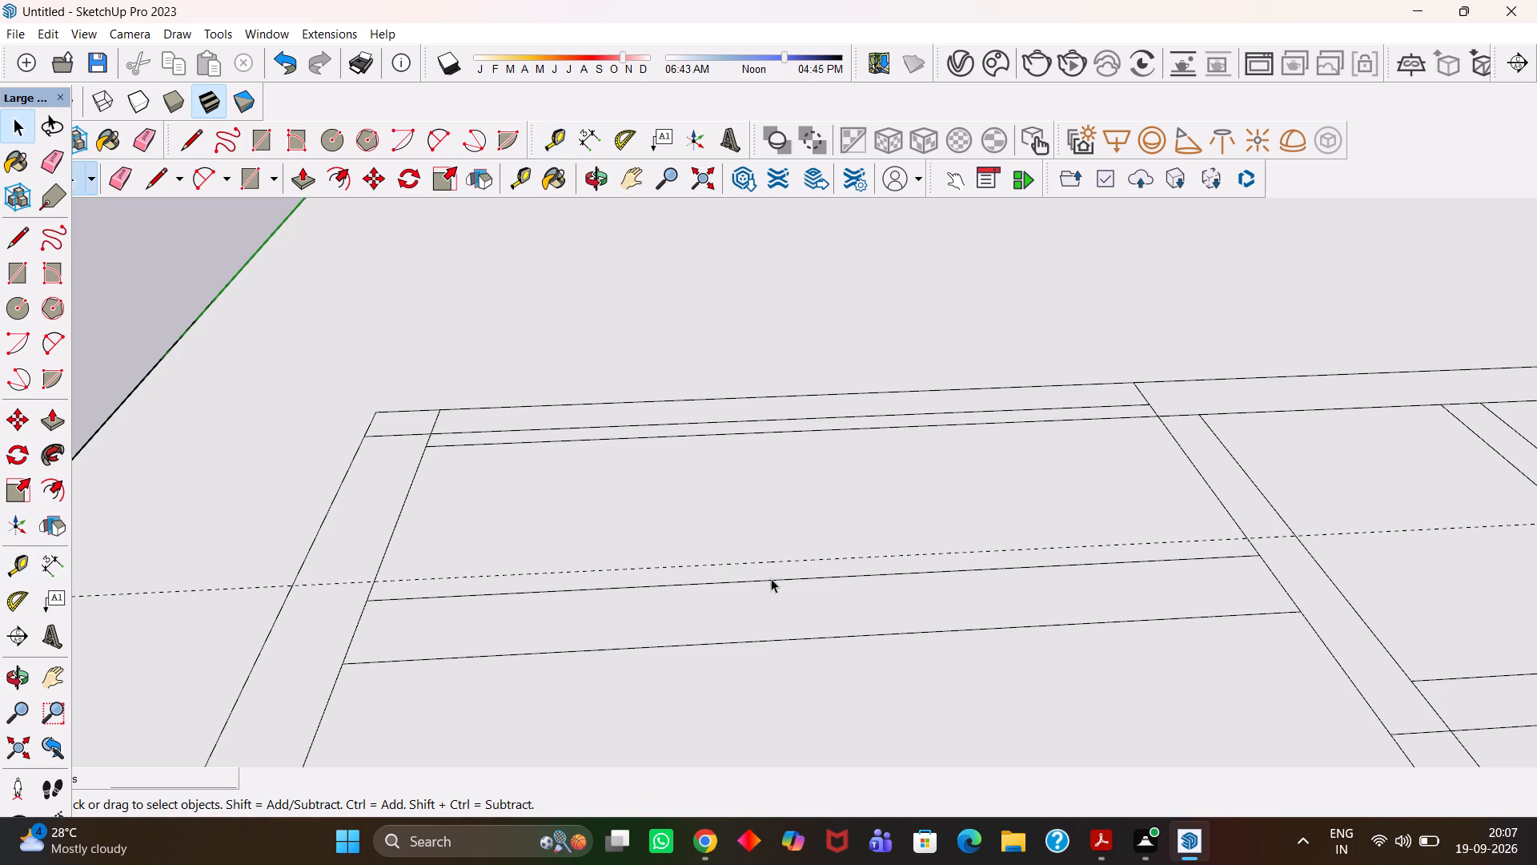
pyautogui.click(772, 580)
pyautogui.press('m')
pyautogui.scroll(1, 1141, 611)
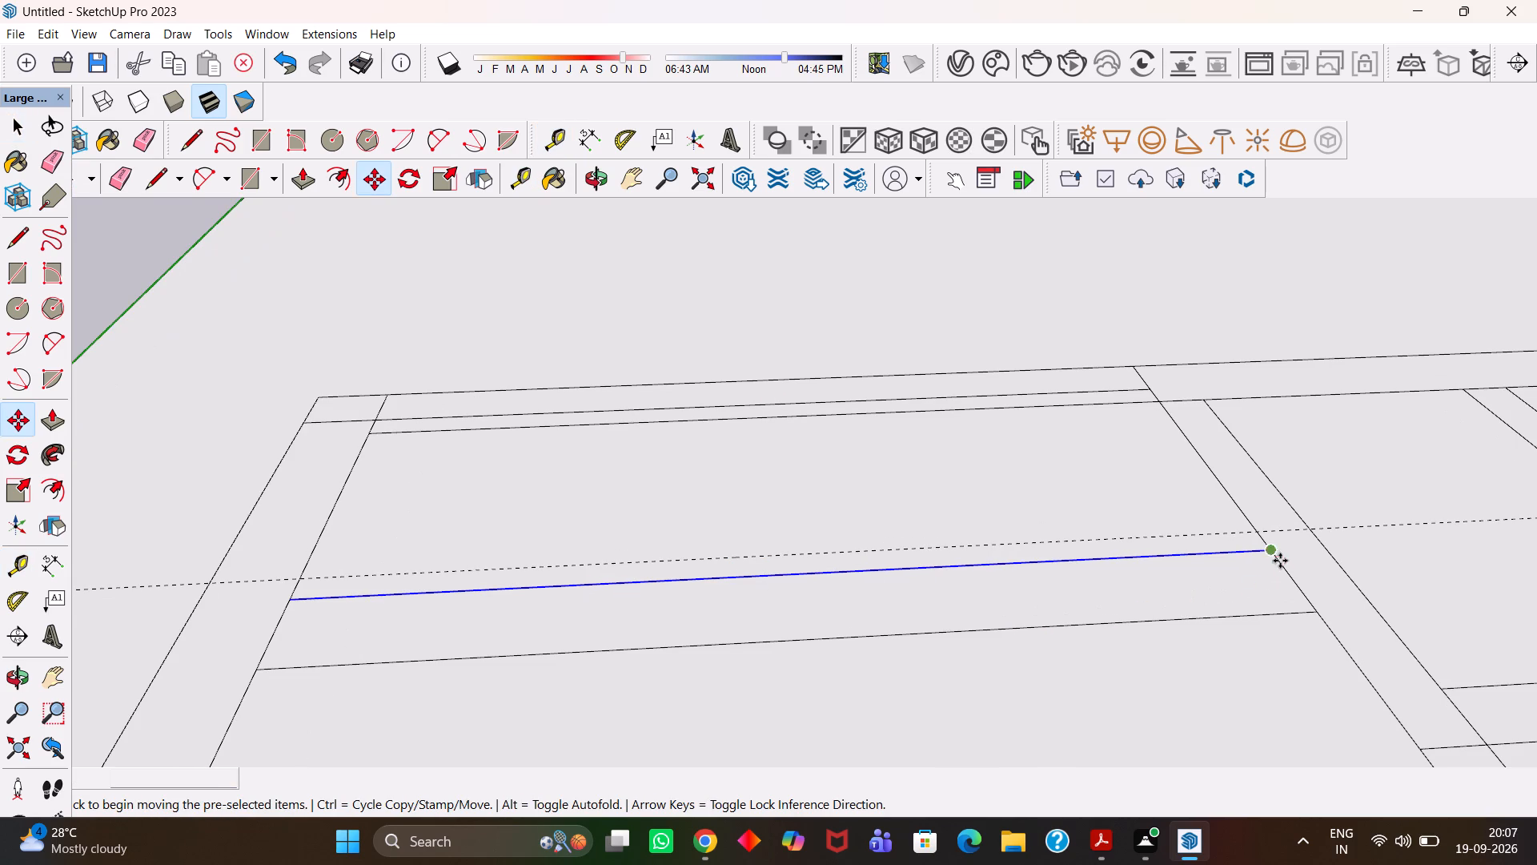
pyautogui.click(1270, 553)
pyautogui.click(1258, 530)
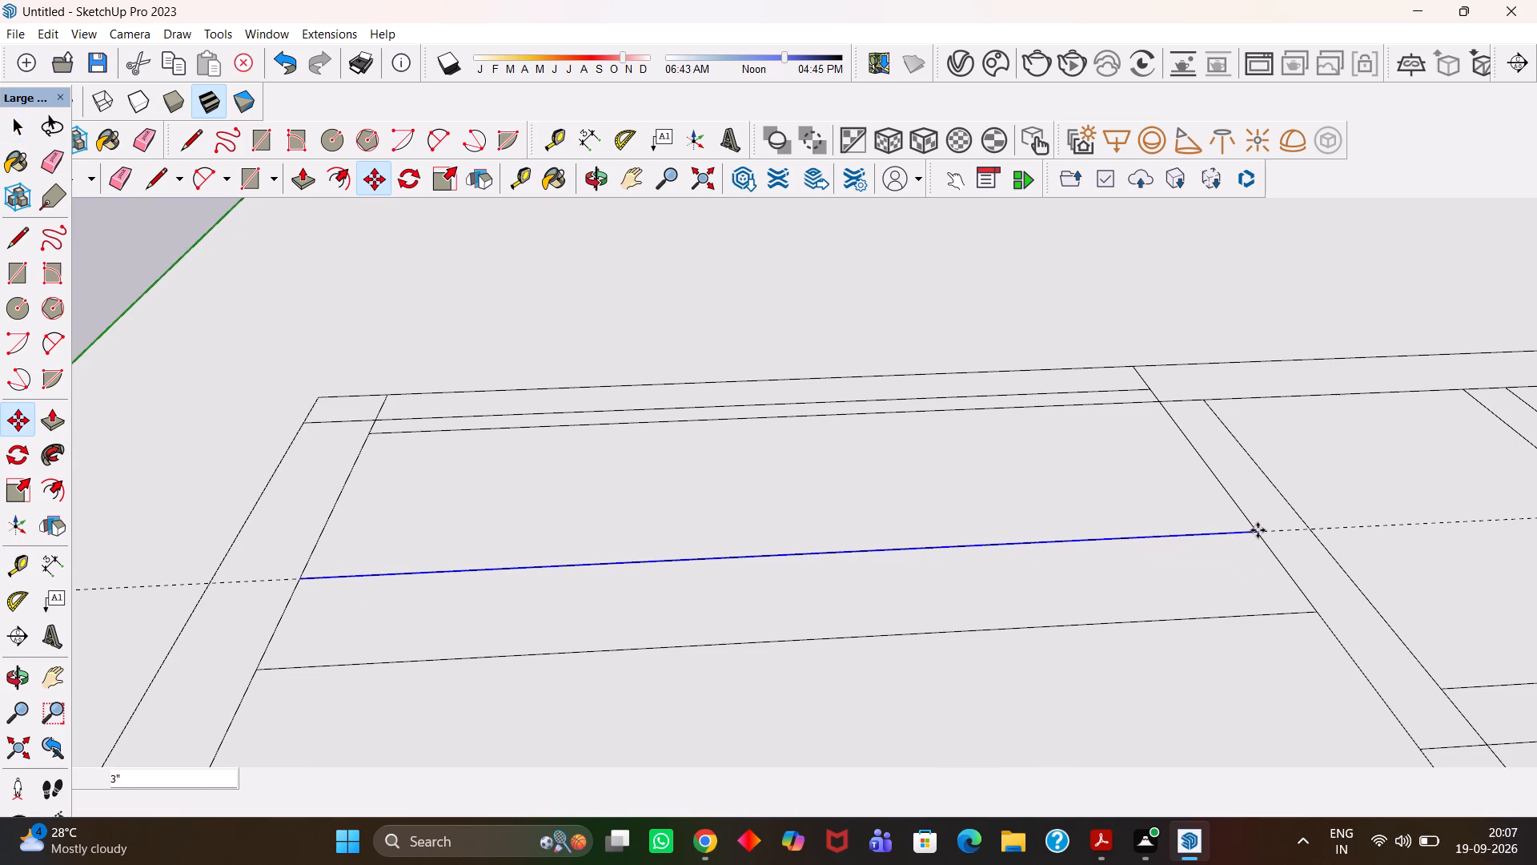
# Erase the first cross partition's other edge and the guide beside it.
pyautogui.scroll(-5, 1230, 548)
pyautogui.press('e')
pyautogui.moveTo(1160, 573); pyautogui.dragTo(1114, 626)
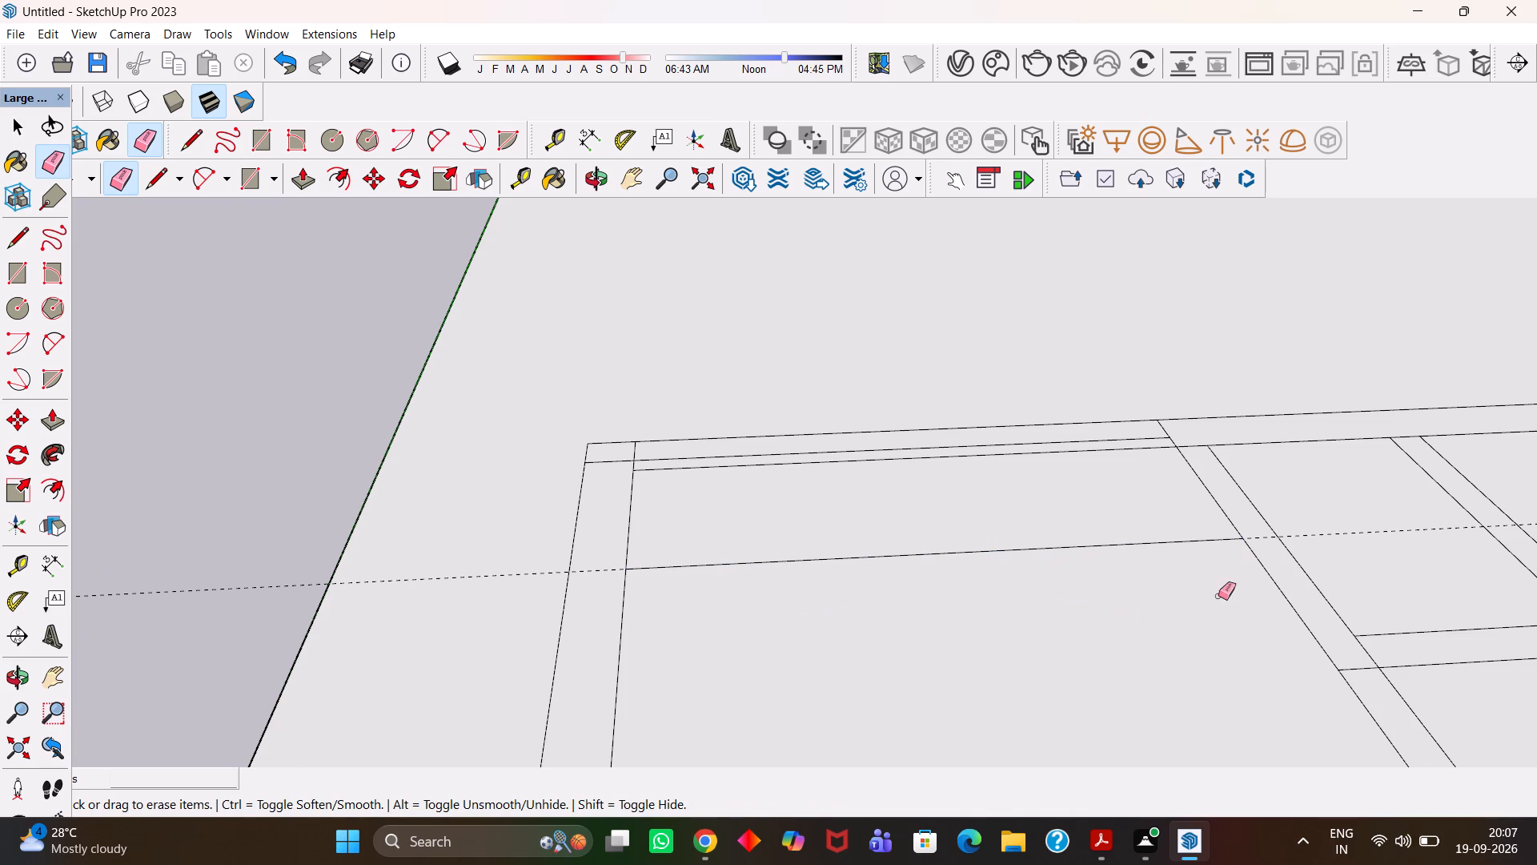
pyautogui.moveTo(1333, 554); pyautogui.dragTo(1314, 520)
# Examine the far rooms and the remaining single cross line between the side wall and the short lengthwise partition.
pyautogui.scroll(1, 1086, 536)
pyautogui.moveTo(1037, 550); pyautogui.dragTo(972, 563, button='middle')
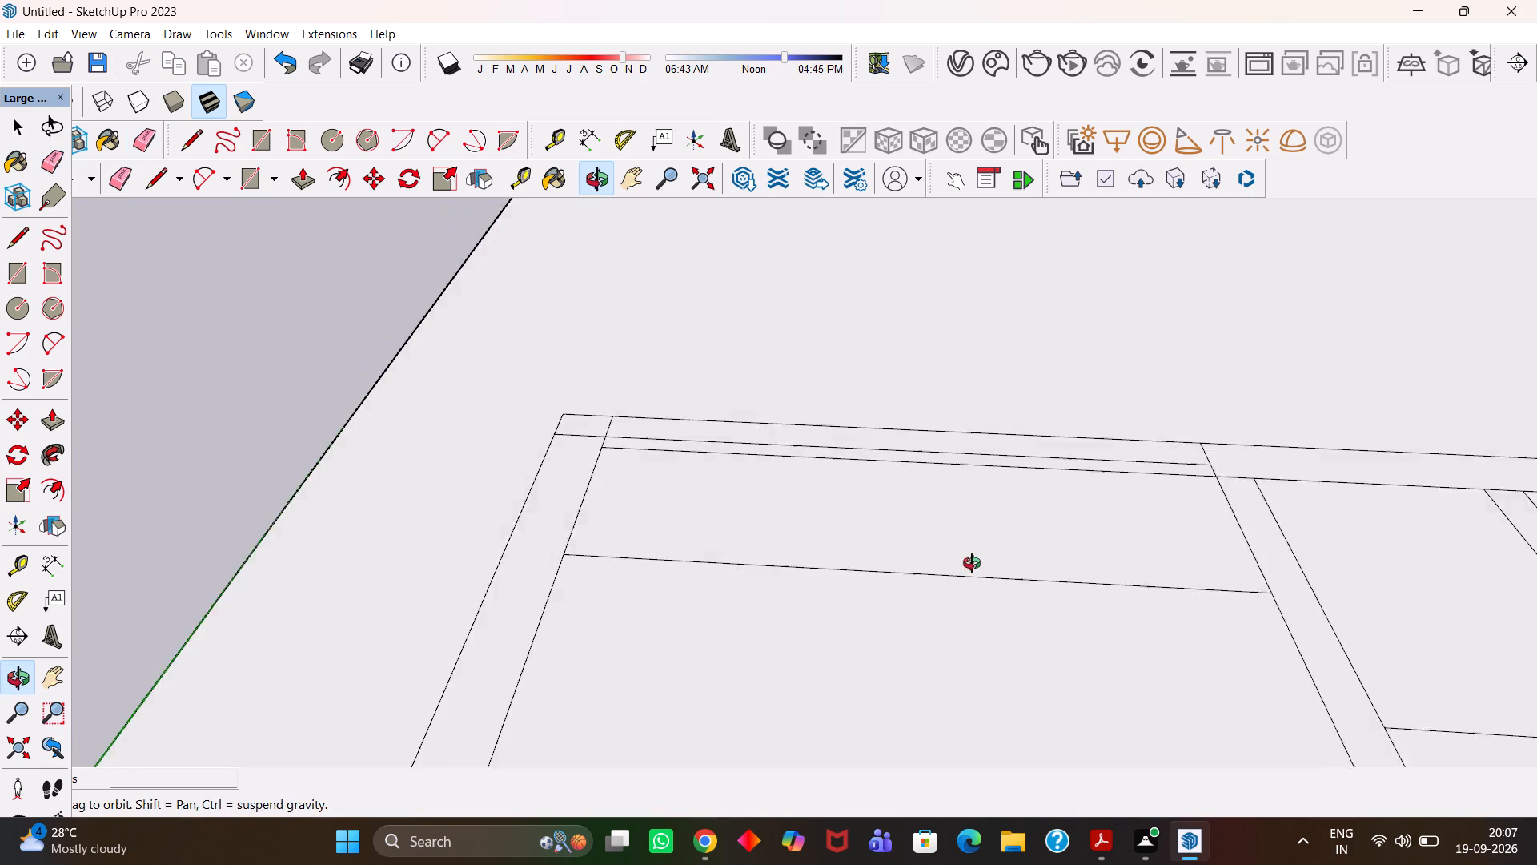
pyautogui.moveTo(972, 563); pyautogui.dragTo(965, 565, button='middle')
pyautogui.press('h')
pyautogui.scroll(-7, 965, 565)
pyautogui.scroll(1, 901, 573)
pyautogui.moveTo(905, 576); pyautogui.dragTo(963, 585, button='middle')
pyautogui.scroll(-2, 963, 585)
pyautogui.press('h')
pyautogui.moveTo(1103, 601); pyautogui.dragTo(803, 515)
pyautogui.scroll(-4, 784, 511)
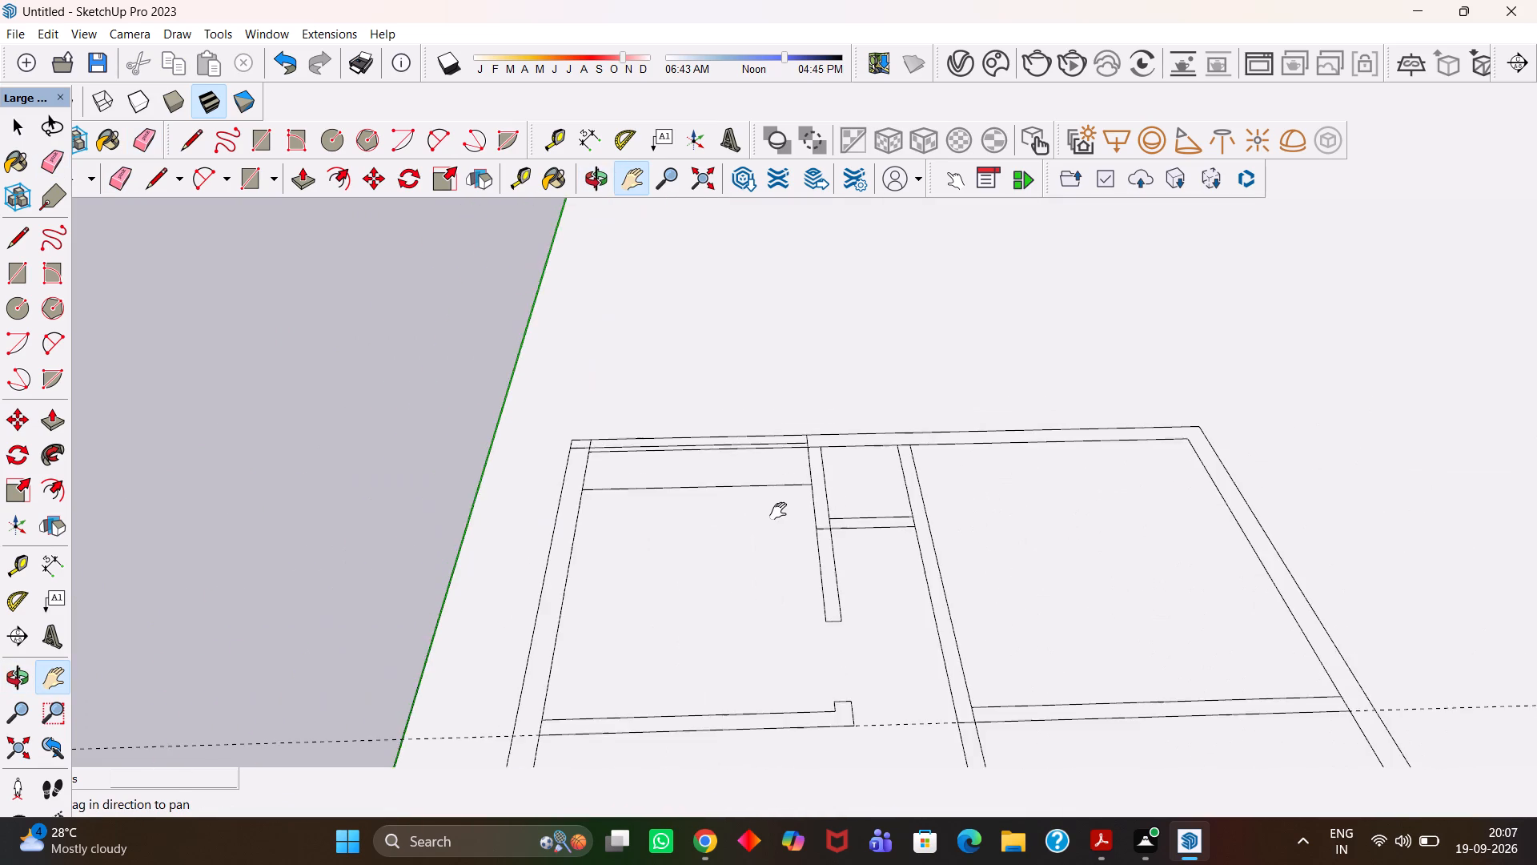
# Place a guide 9" from the remaining cross line, on the side away from the far wall.
pyautogui.scroll(3, 736, 497)
pyautogui.moveTo(740, 499); pyautogui.dragTo(673, 491)
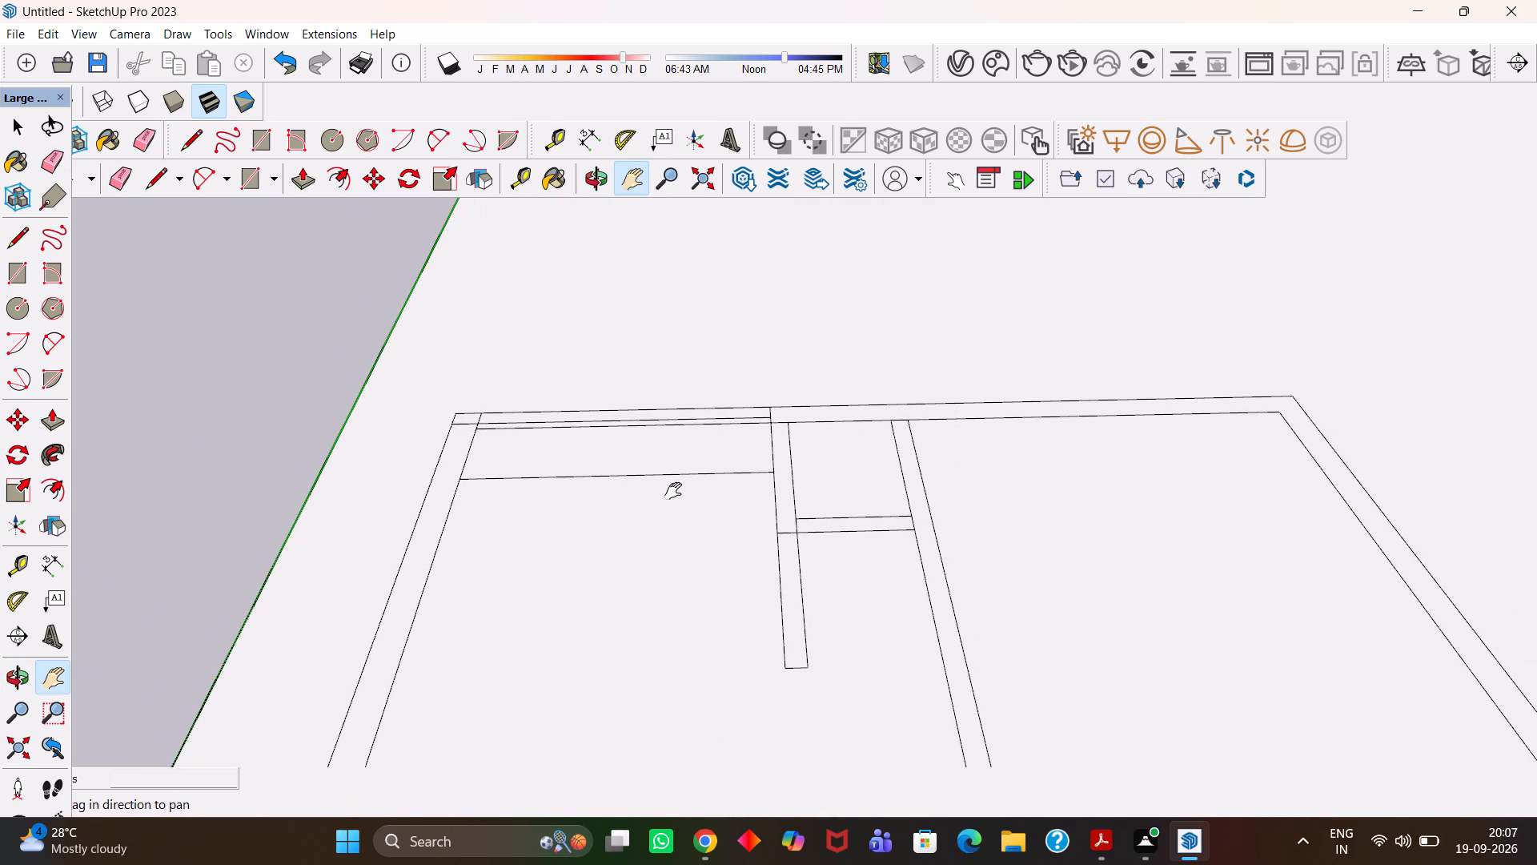
pyautogui.scroll(2, 673, 491)
pyautogui.press('t')
pyautogui.doubleClick(691, 471)
pyautogui.click(691, 471)
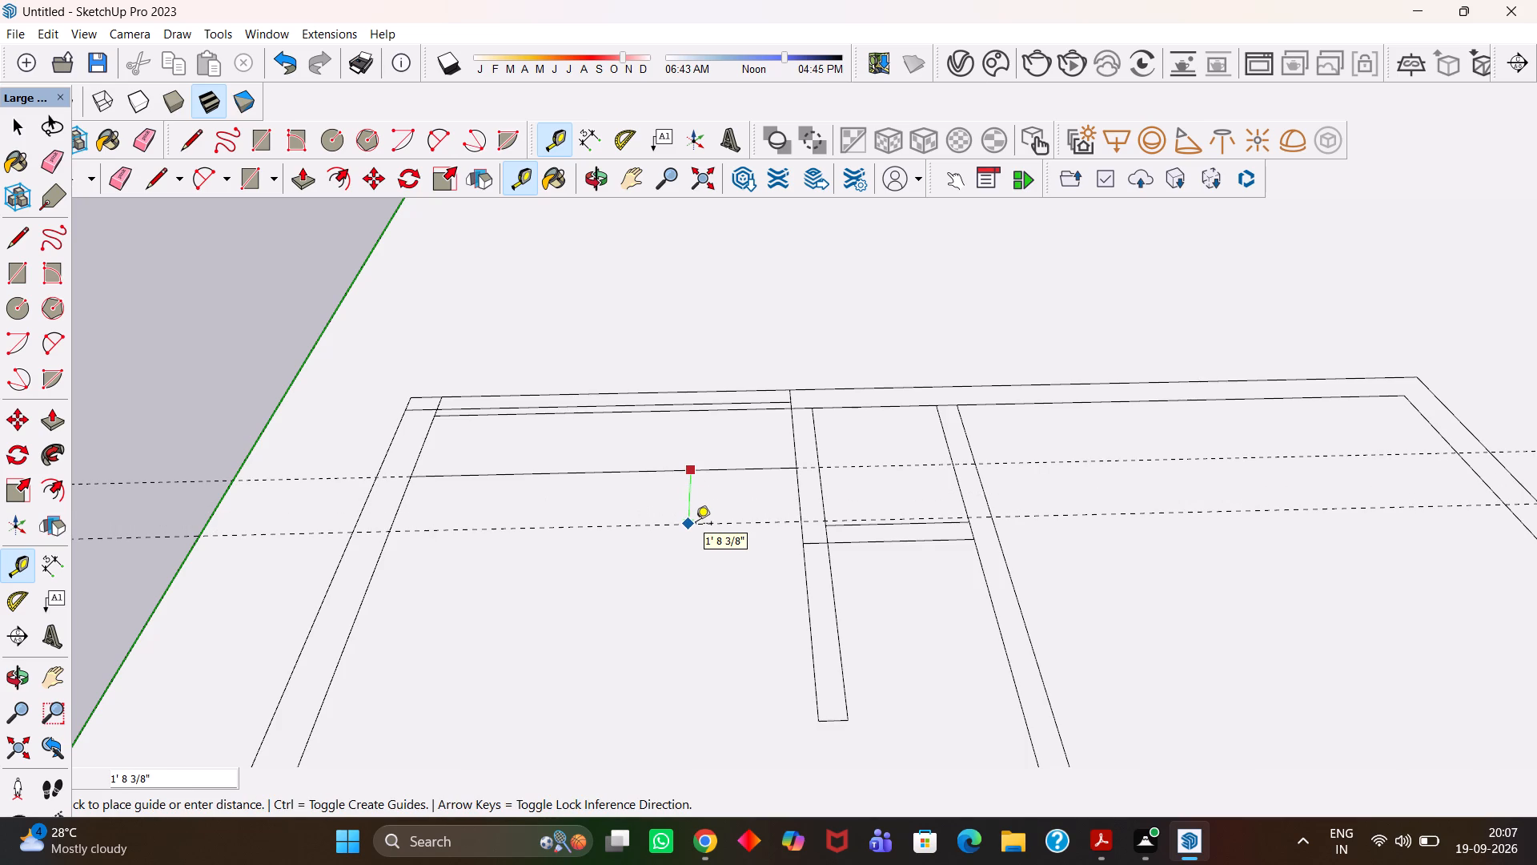
pyautogui.write('9"')
pyautogui.press('Return')
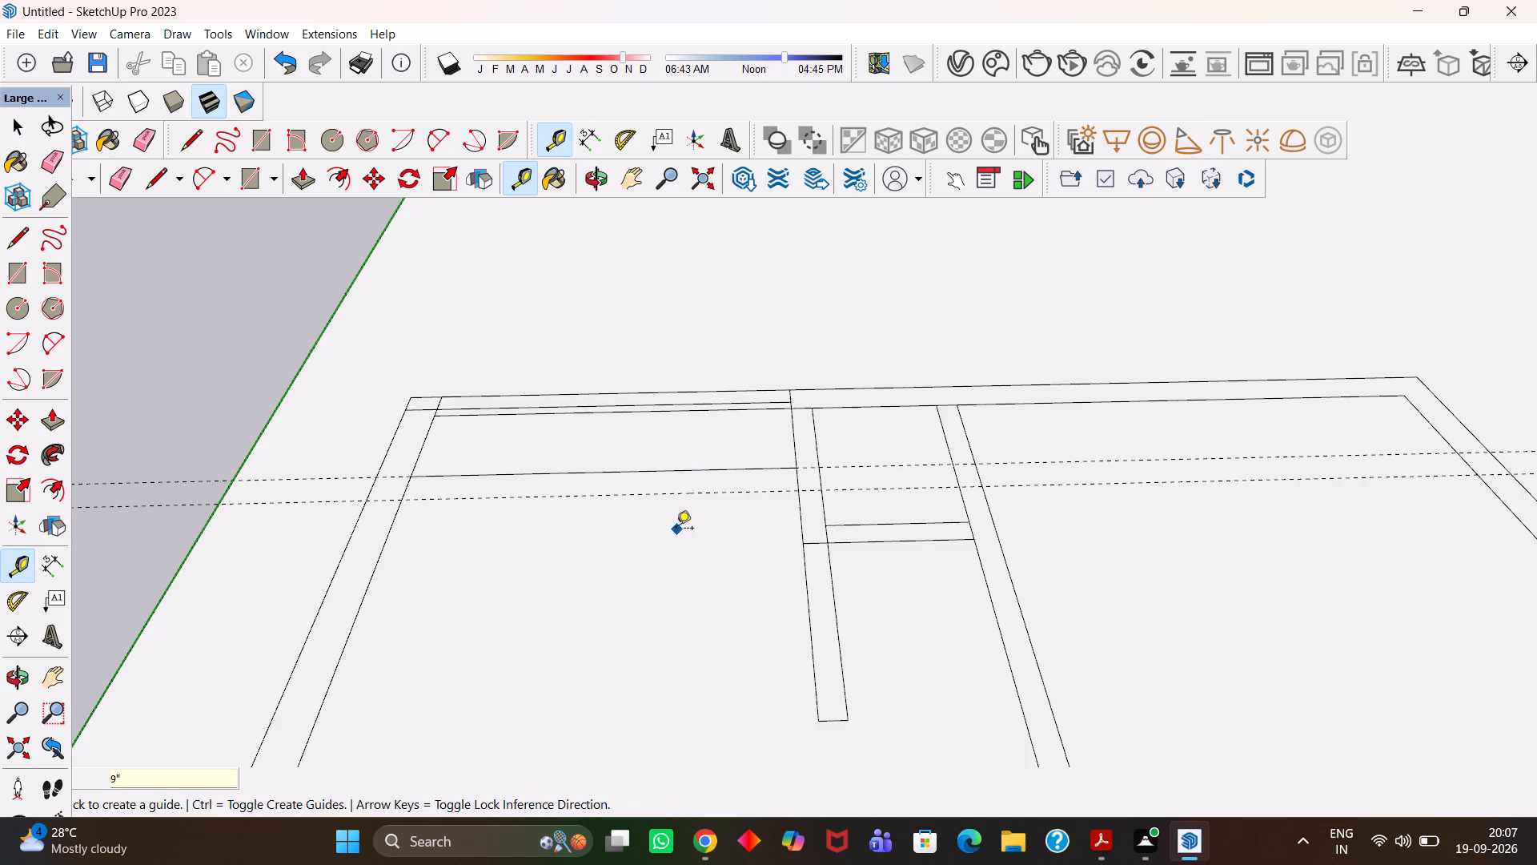
# Draw an 8'6" by 9" wall rectangle from the cross line to the new guide, between the side wall and short lengthwise partition.
pyautogui.press('r')
pyautogui.scroll(3, 460, 461)
pyautogui.click(399, 476)
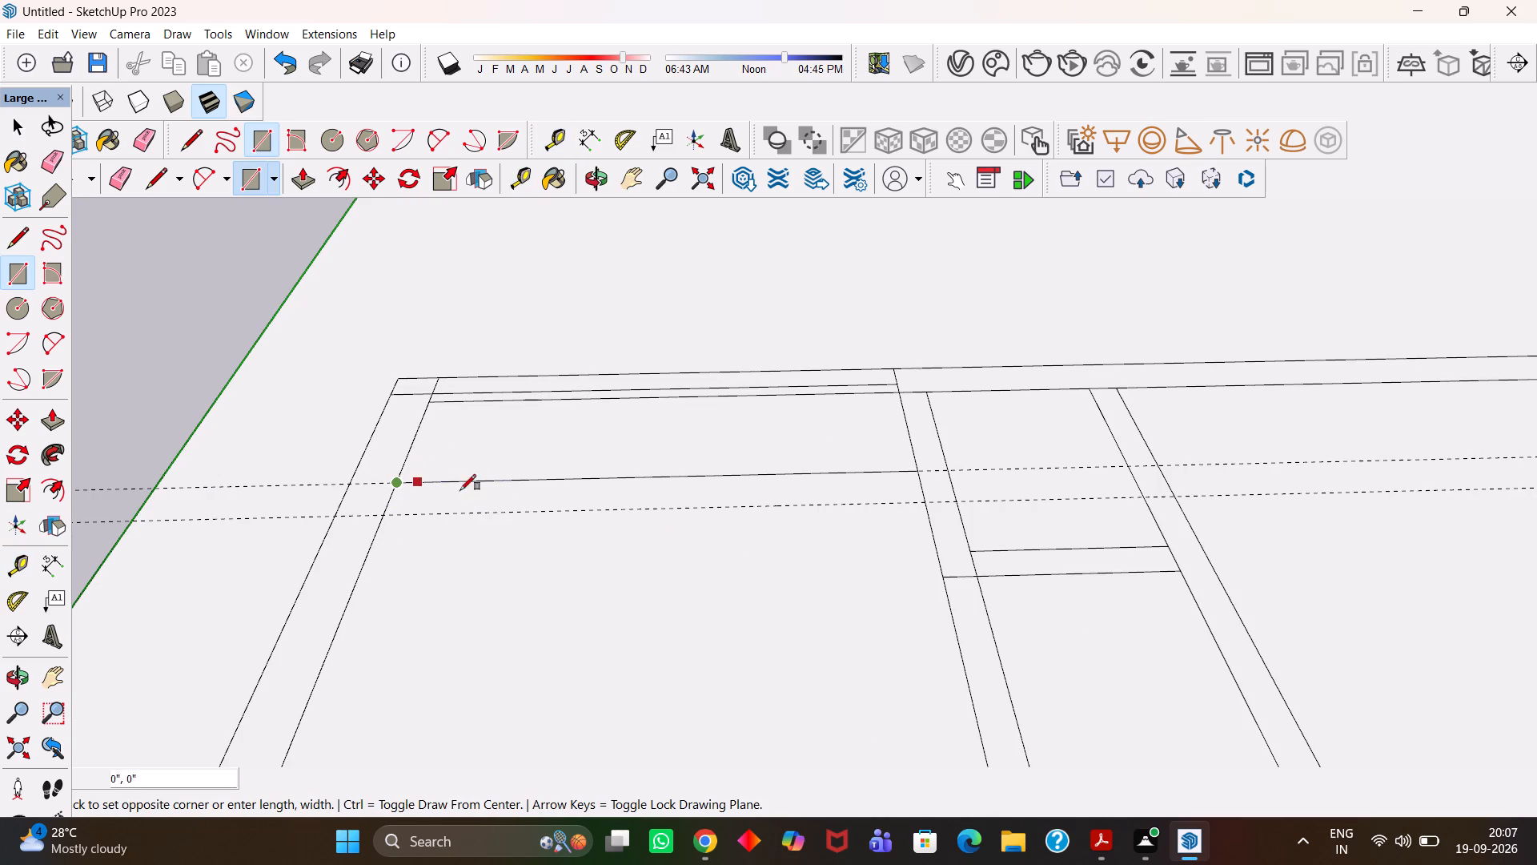
pyautogui.click(924, 505)
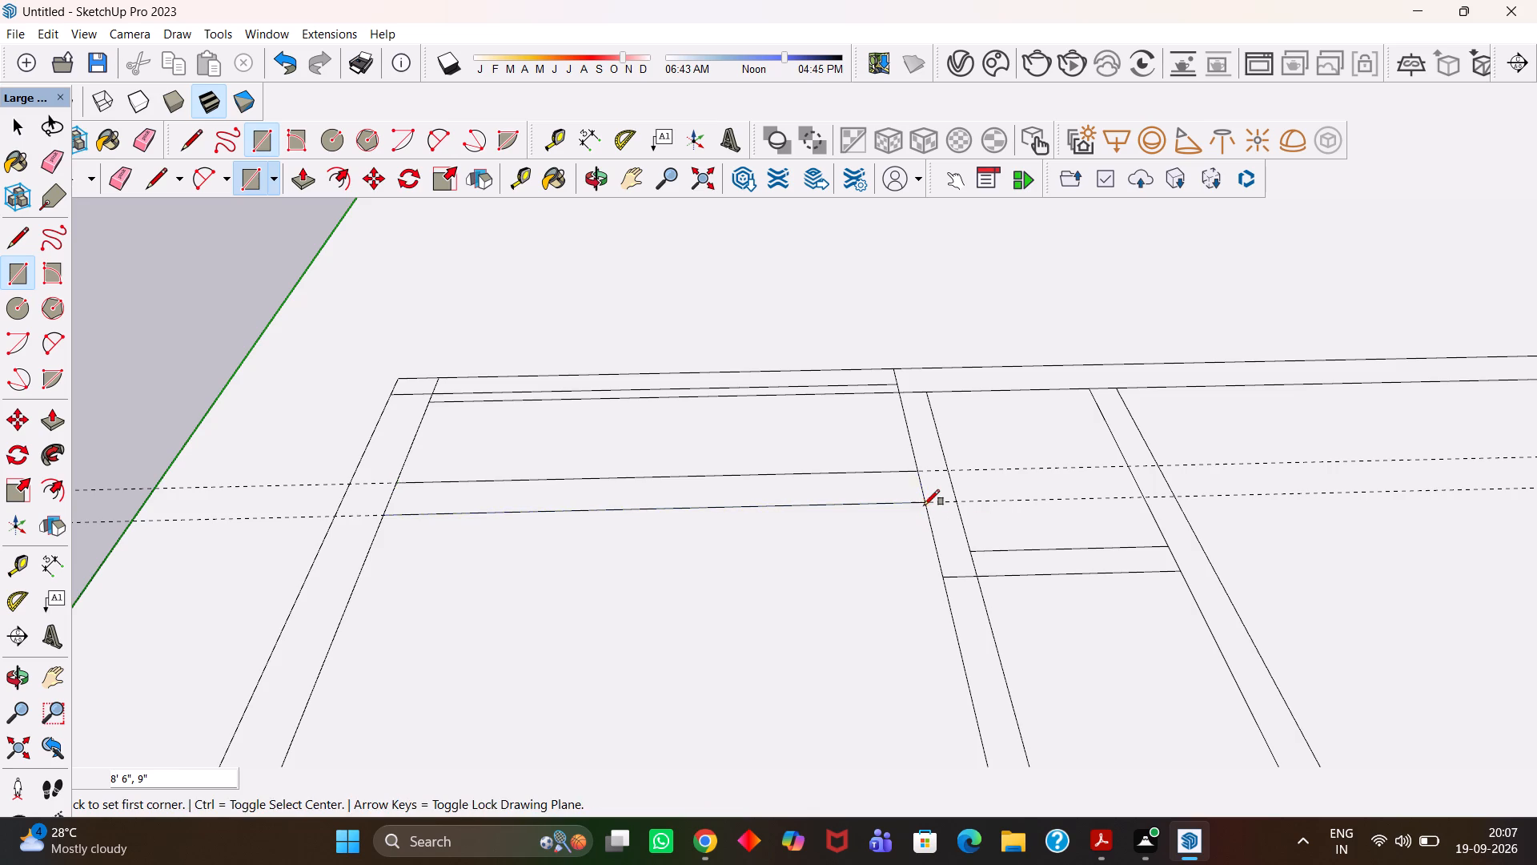
# Measure the thickness of the new cross wall.
pyautogui.moveTo(719, 462); pyautogui.dragTo(717, 666, button='middle')
pyautogui.scroll(1, 731, 674)
pyautogui.press('t')
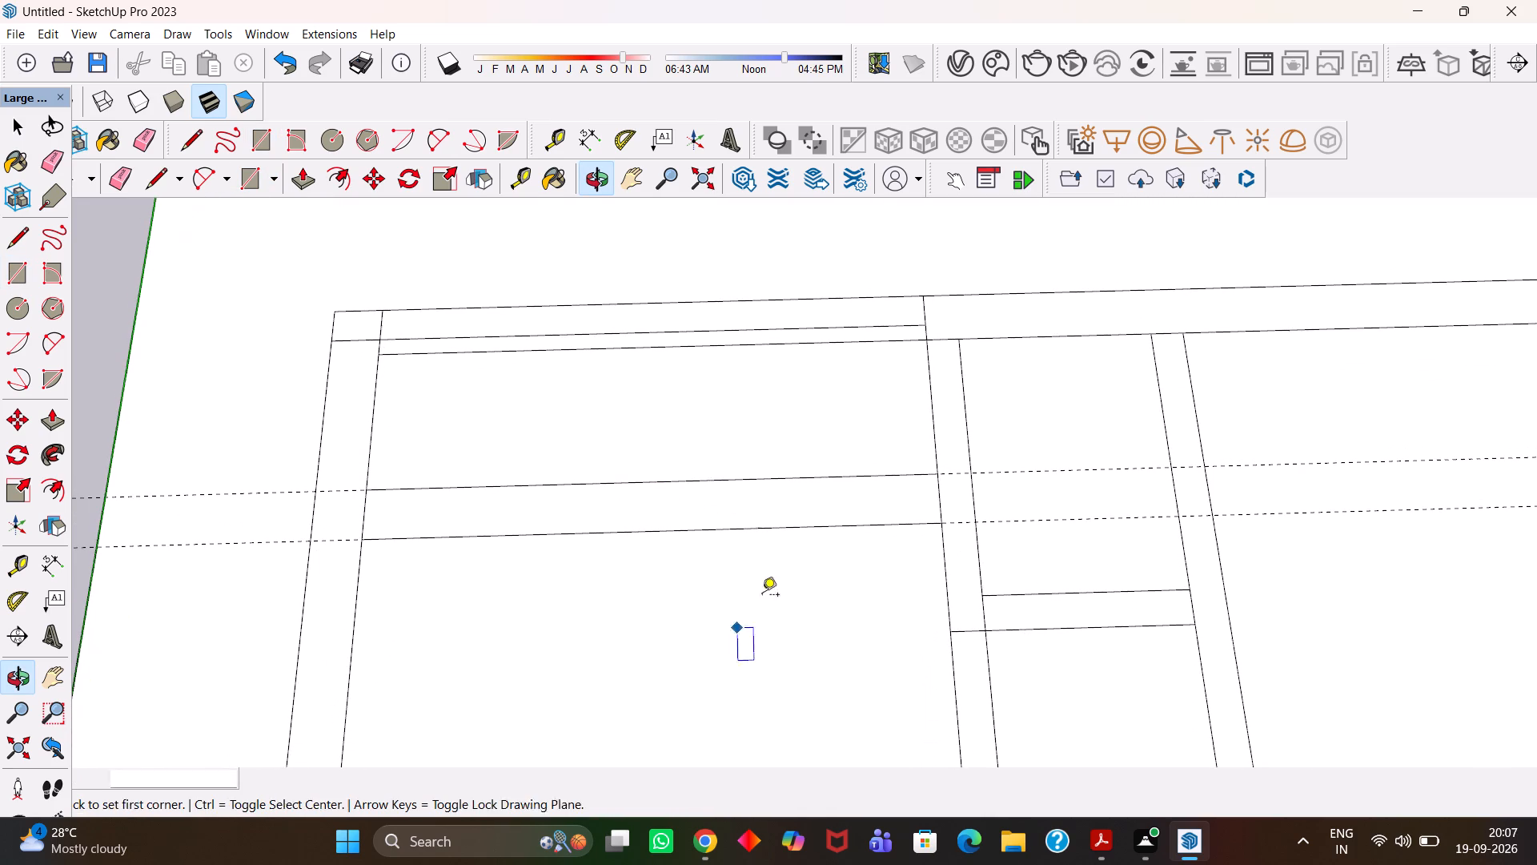
pyautogui.click(799, 482)
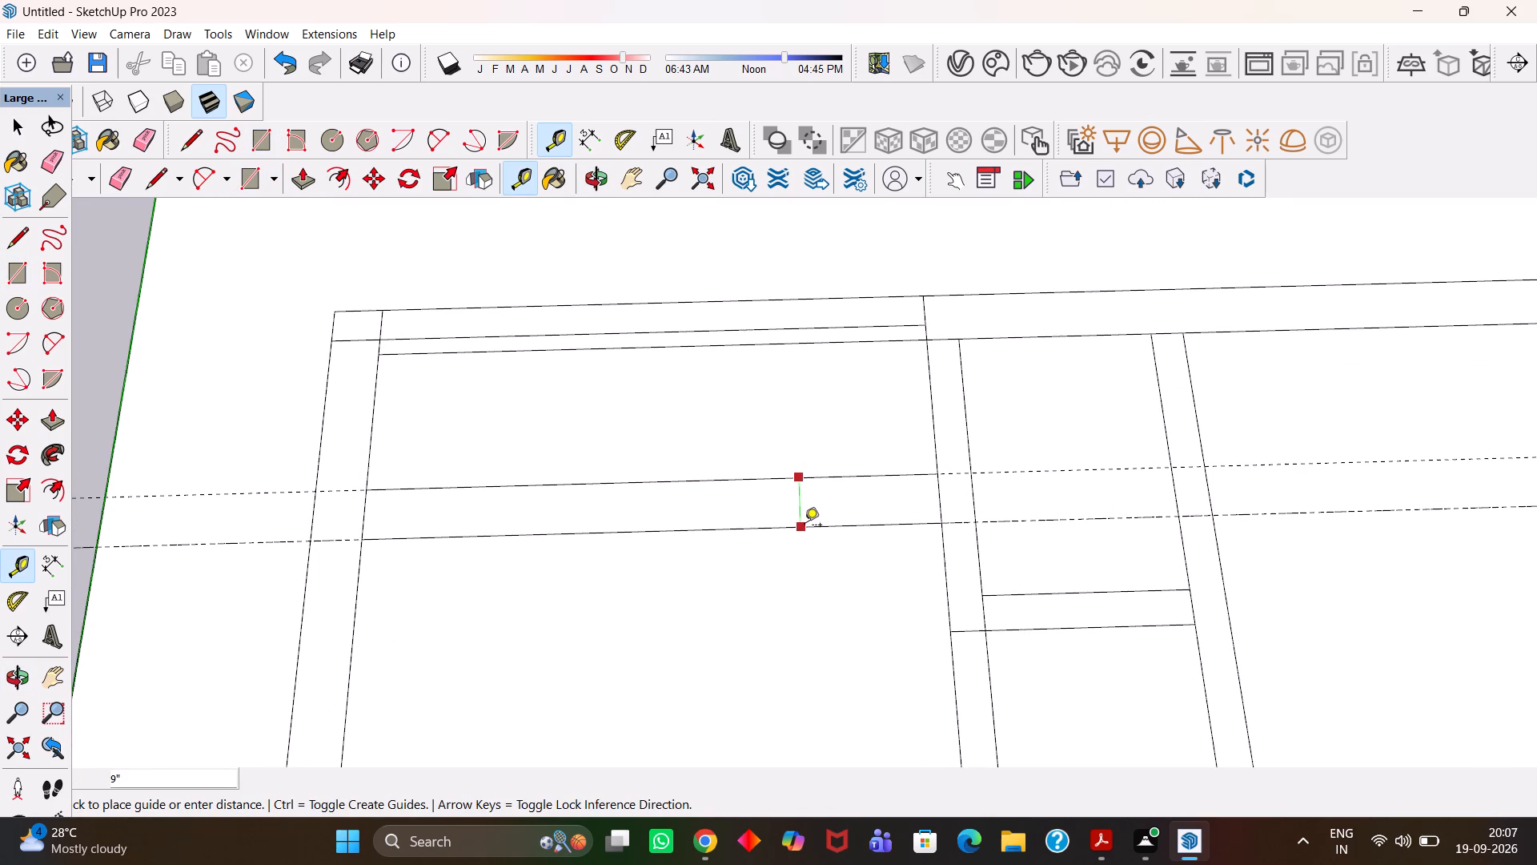
pyautogui.press('h')
pyautogui.scroll(-3, 789, 512)
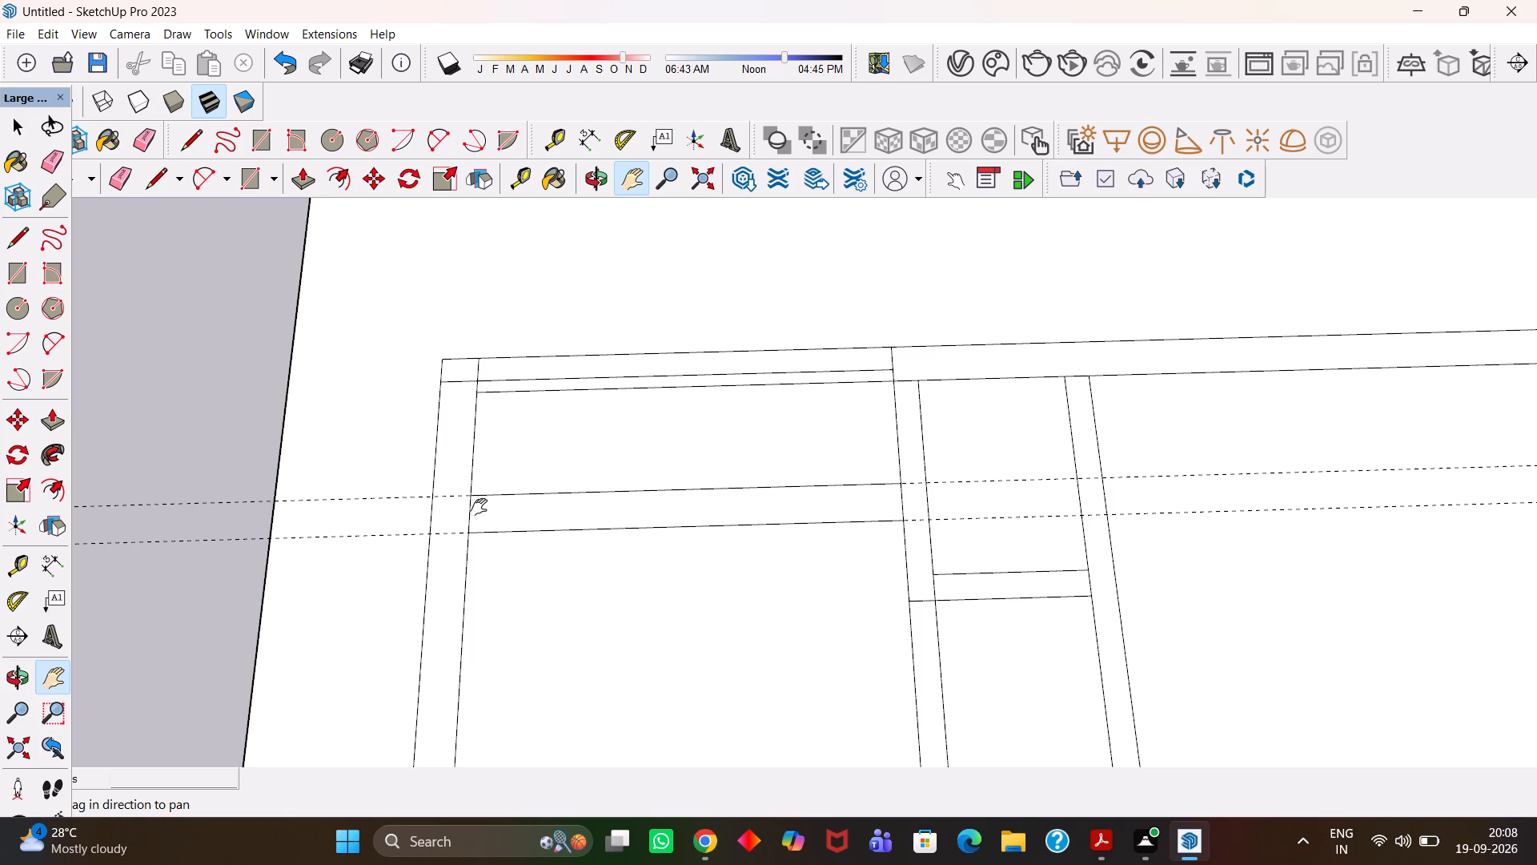
pyautogui.scroll(4, 630, 651)
pyautogui.scroll(-6, 597, 600)
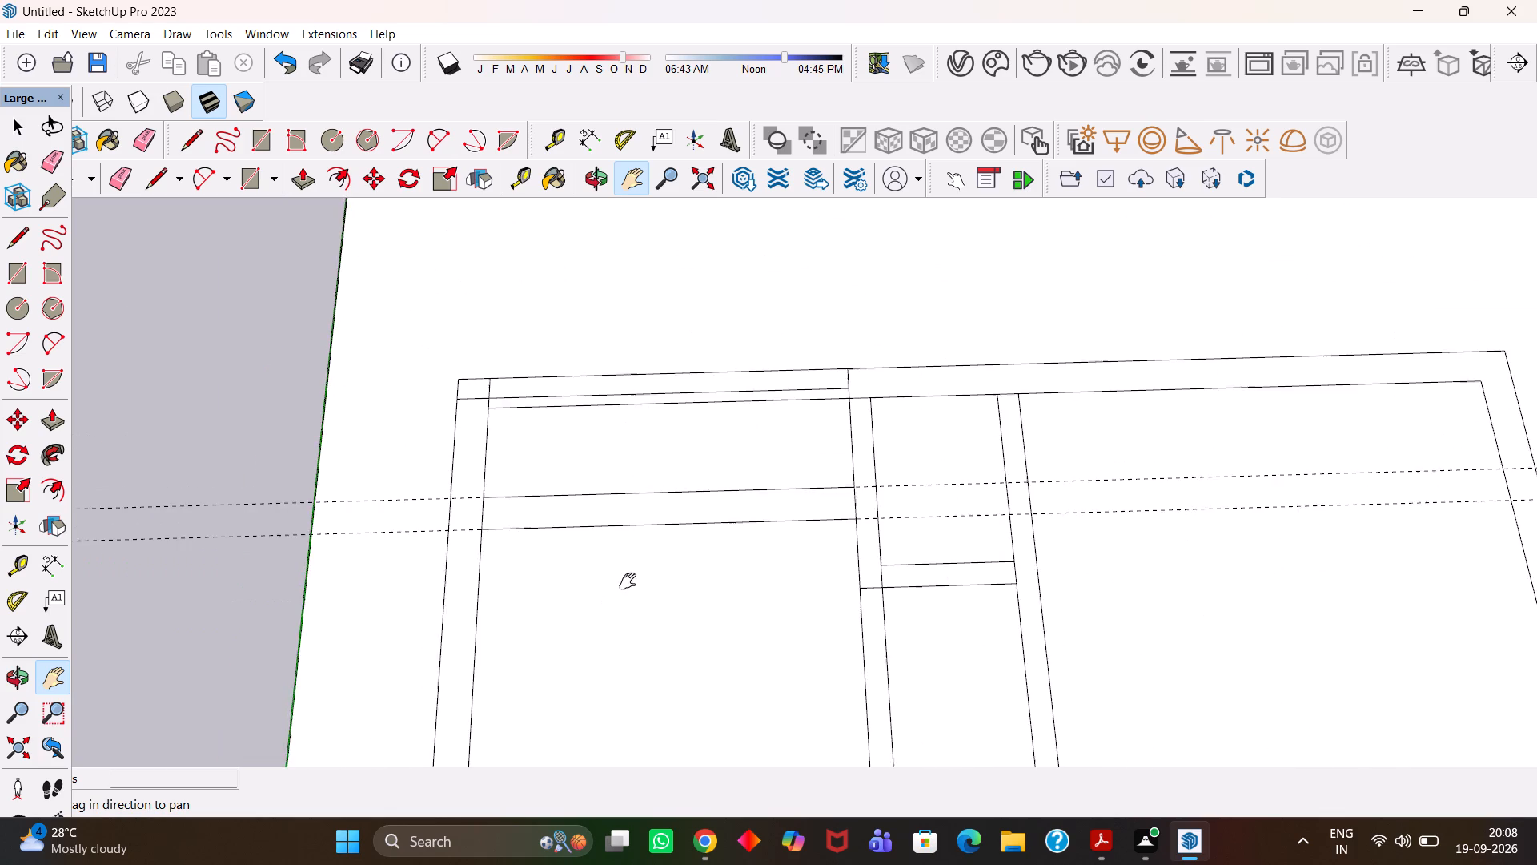
# Erase the two guides running along the new cross wall's edges.
pyautogui.moveTo(644, 576); pyautogui.dragTo(743, 508)
pyautogui.press('e')
pyautogui.press('e')
pyautogui.press('e')
pyautogui.moveTo(485, 432); pyautogui.dragTo(461, 482)
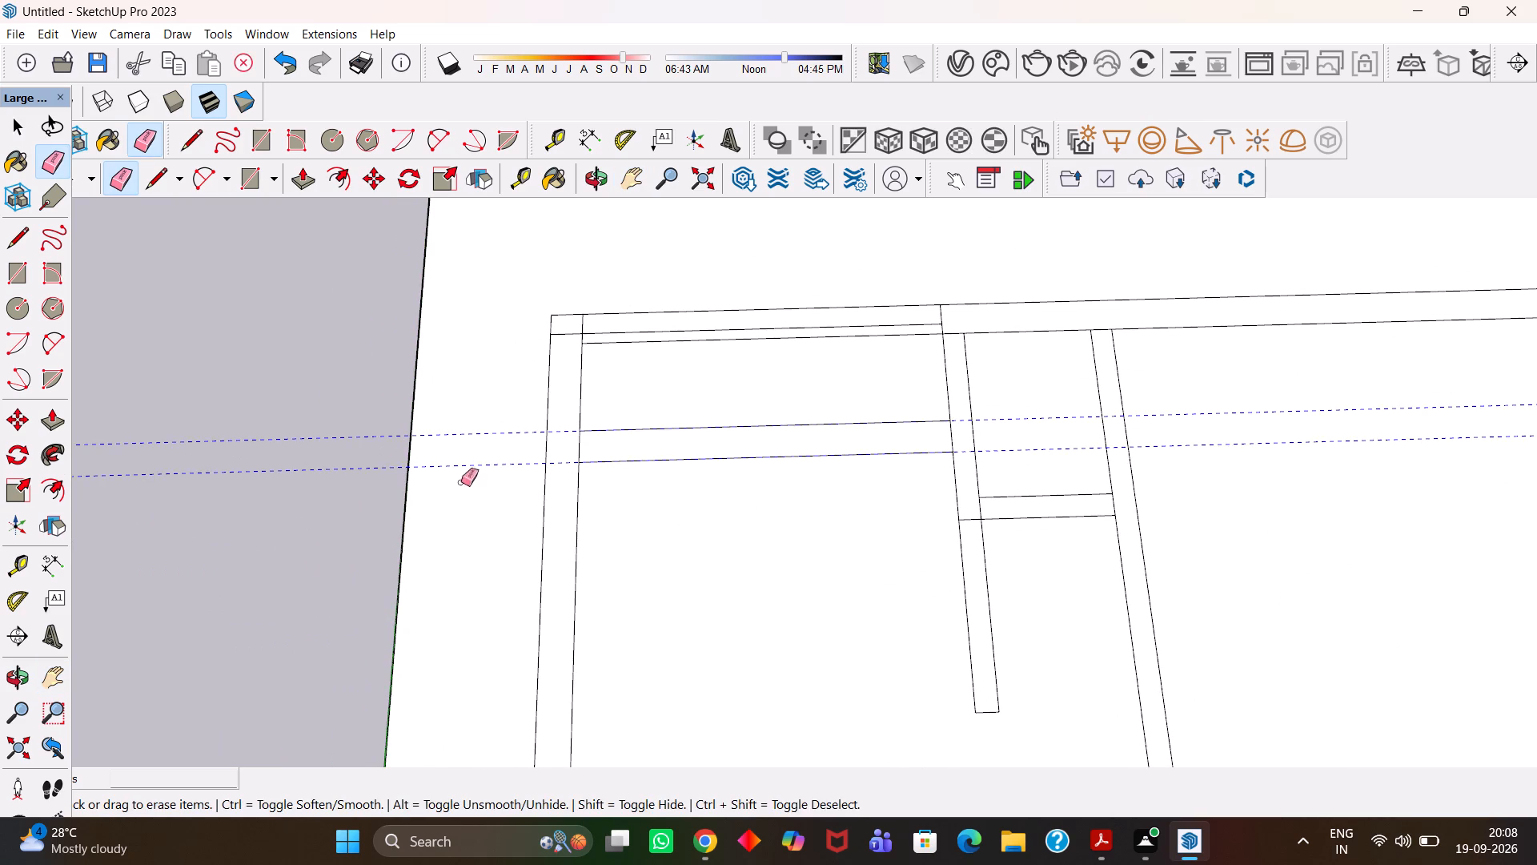
# Extend the cross wall's far edge with a line across the thickness of the side wall.
pyautogui.scroll(6, 651, 490)
pyautogui.press('h')
pyautogui.scroll(-5, 586, 447)
pyautogui.press('e')
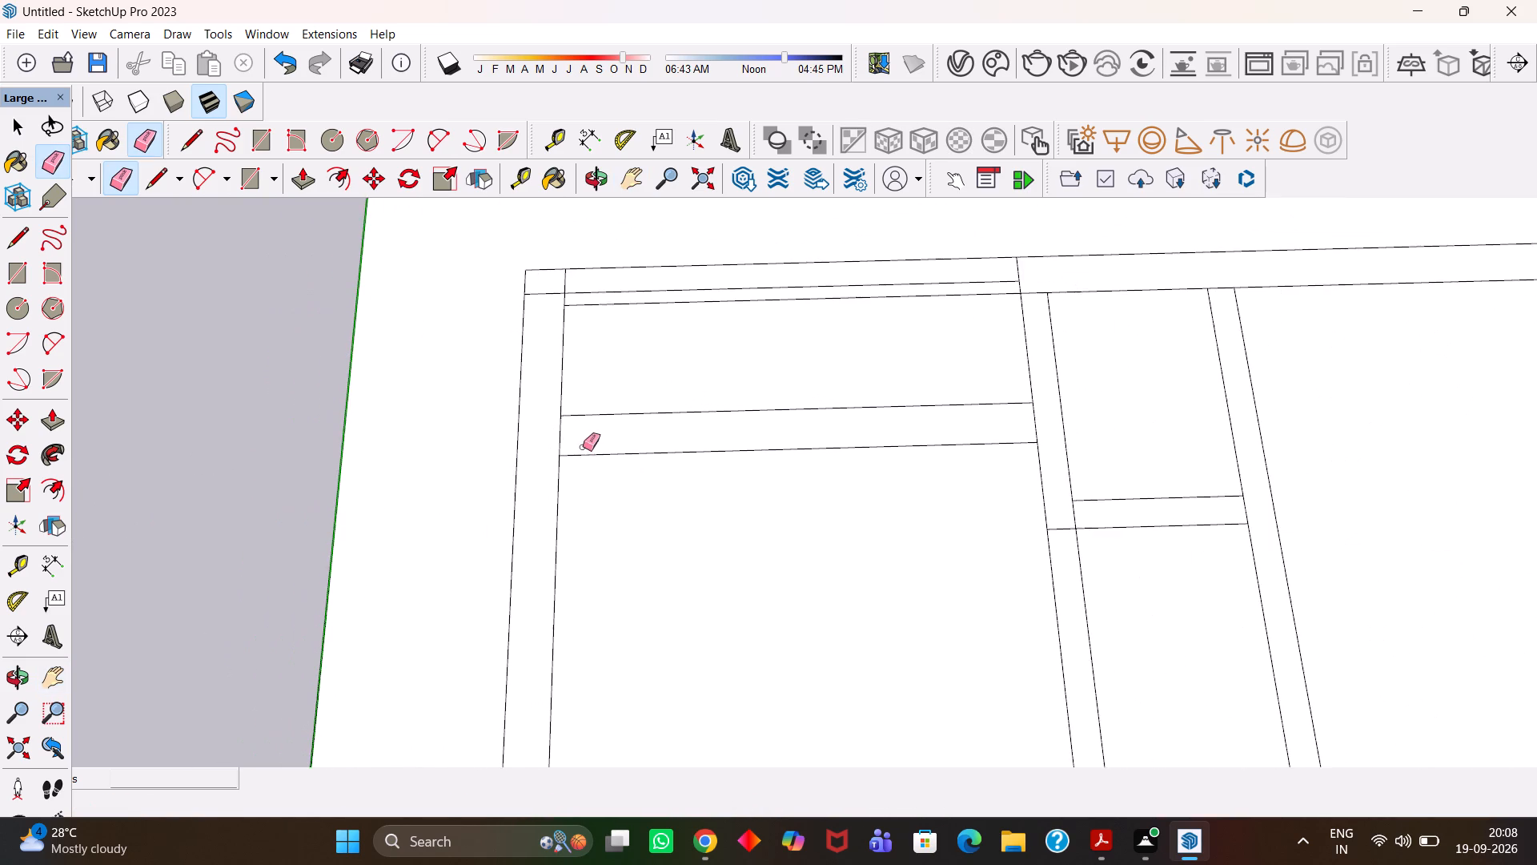
pyautogui.scroll(2, 556, 444)
pyautogui.scroll(-1, 557, 438)
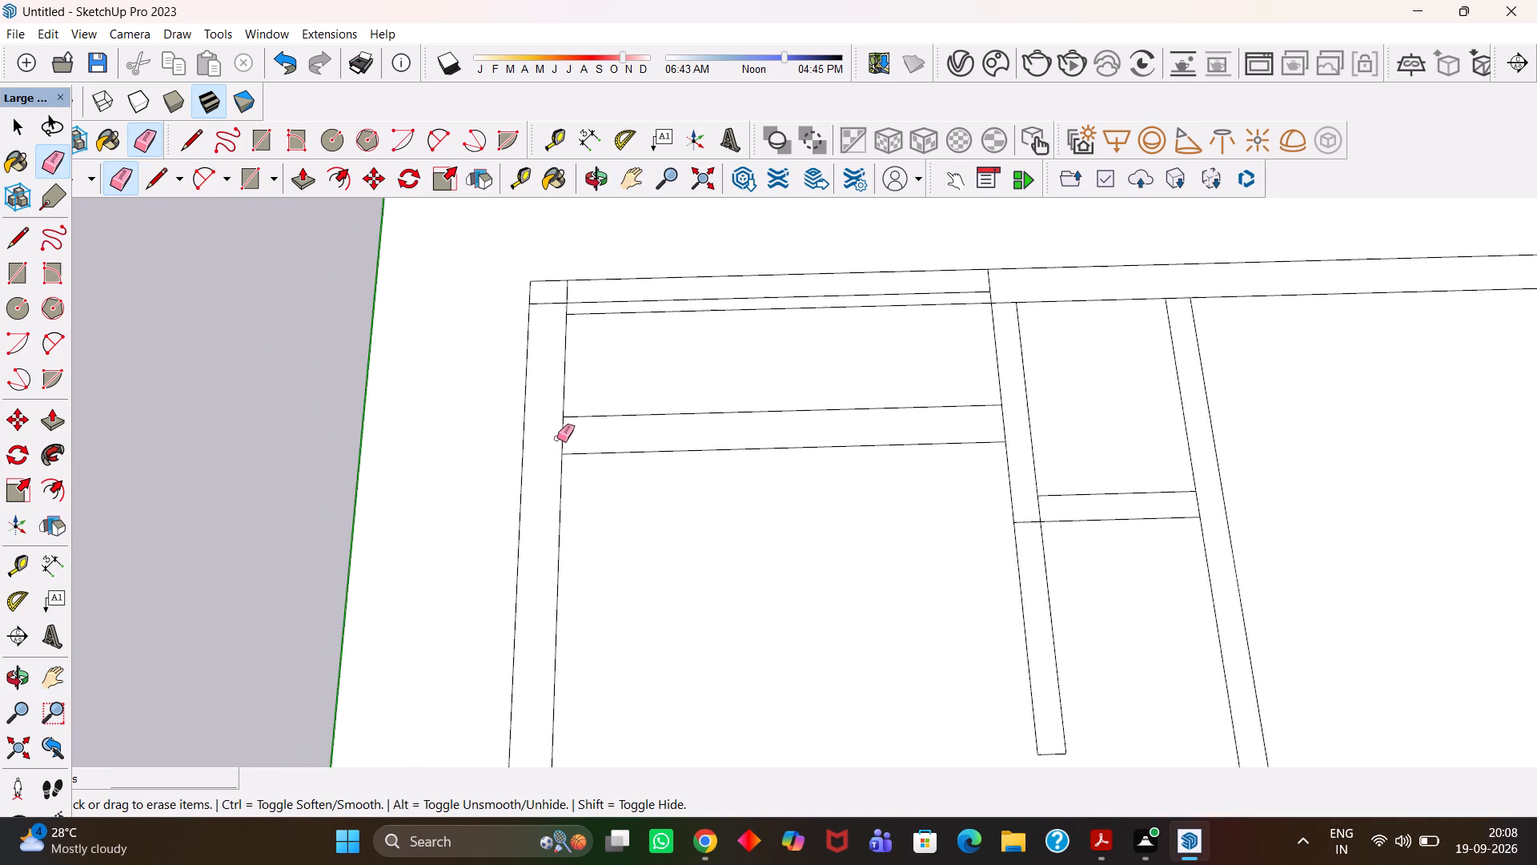
pyautogui.scroll(-2, 557, 438)
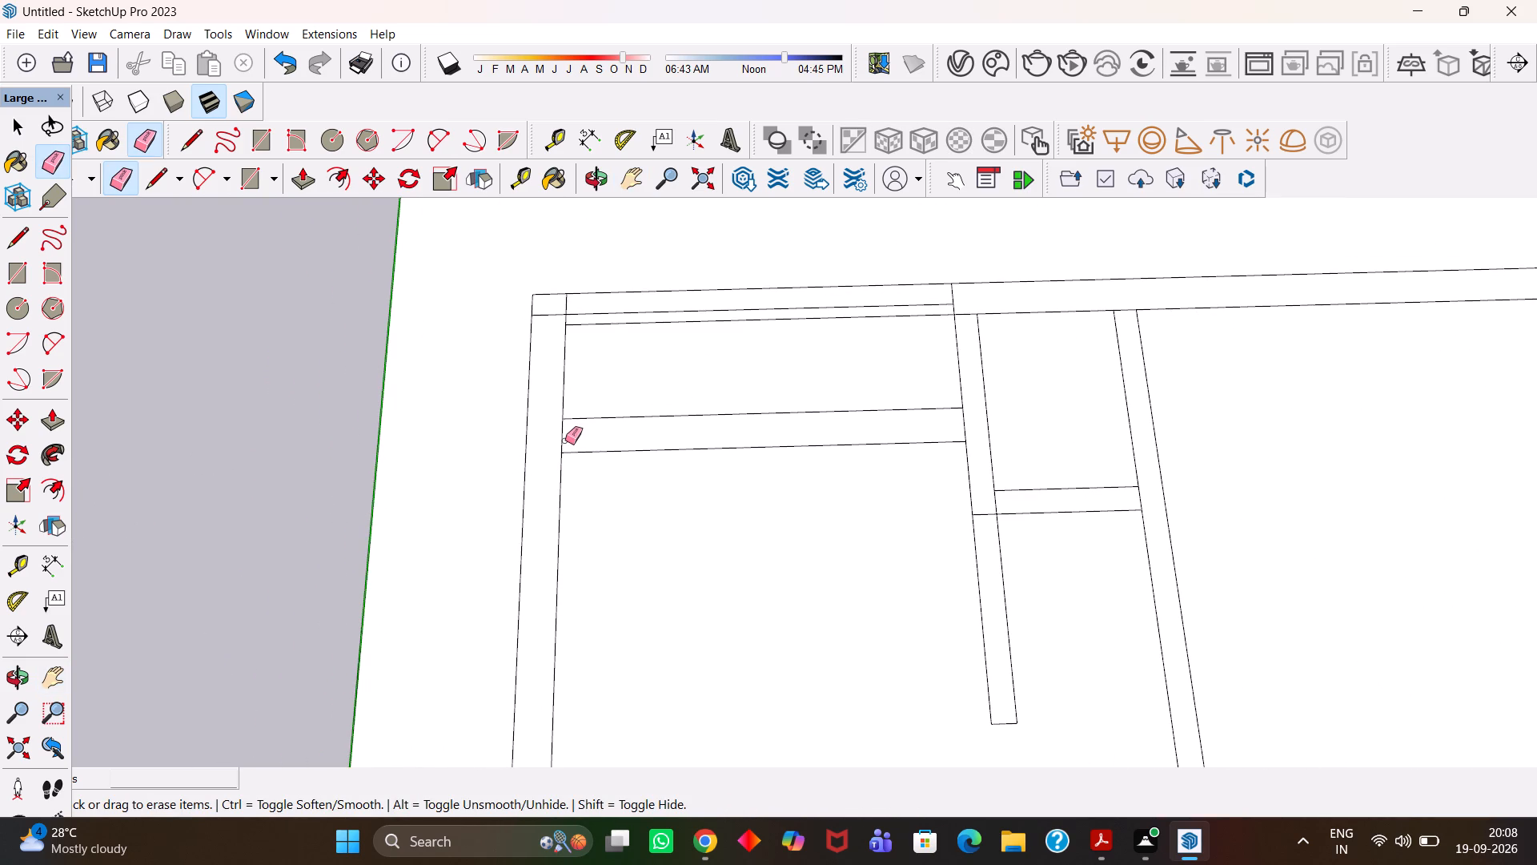
pyautogui.scroll(2, 565, 441)
pyautogui.press('l')
pyautogui.click(566, 417)
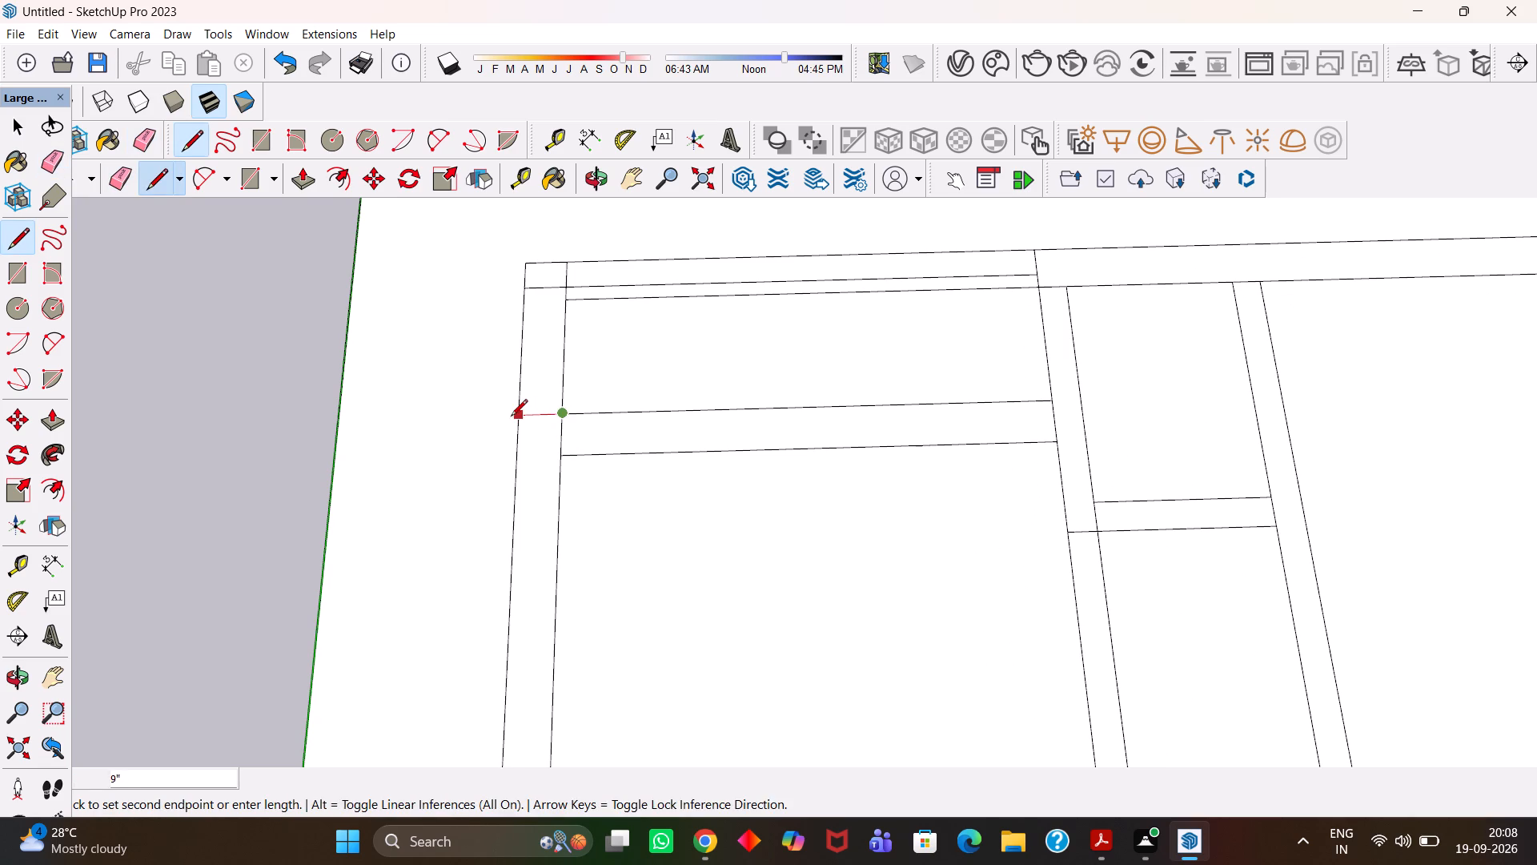
pyautogui.click(511, 417)
# Erase the short line overshoot beyond the side wall's outer edge.
pyautogui.press('h')
pyautogui.moveTo(550, 380); pyautogui.dragTo(560, 437)
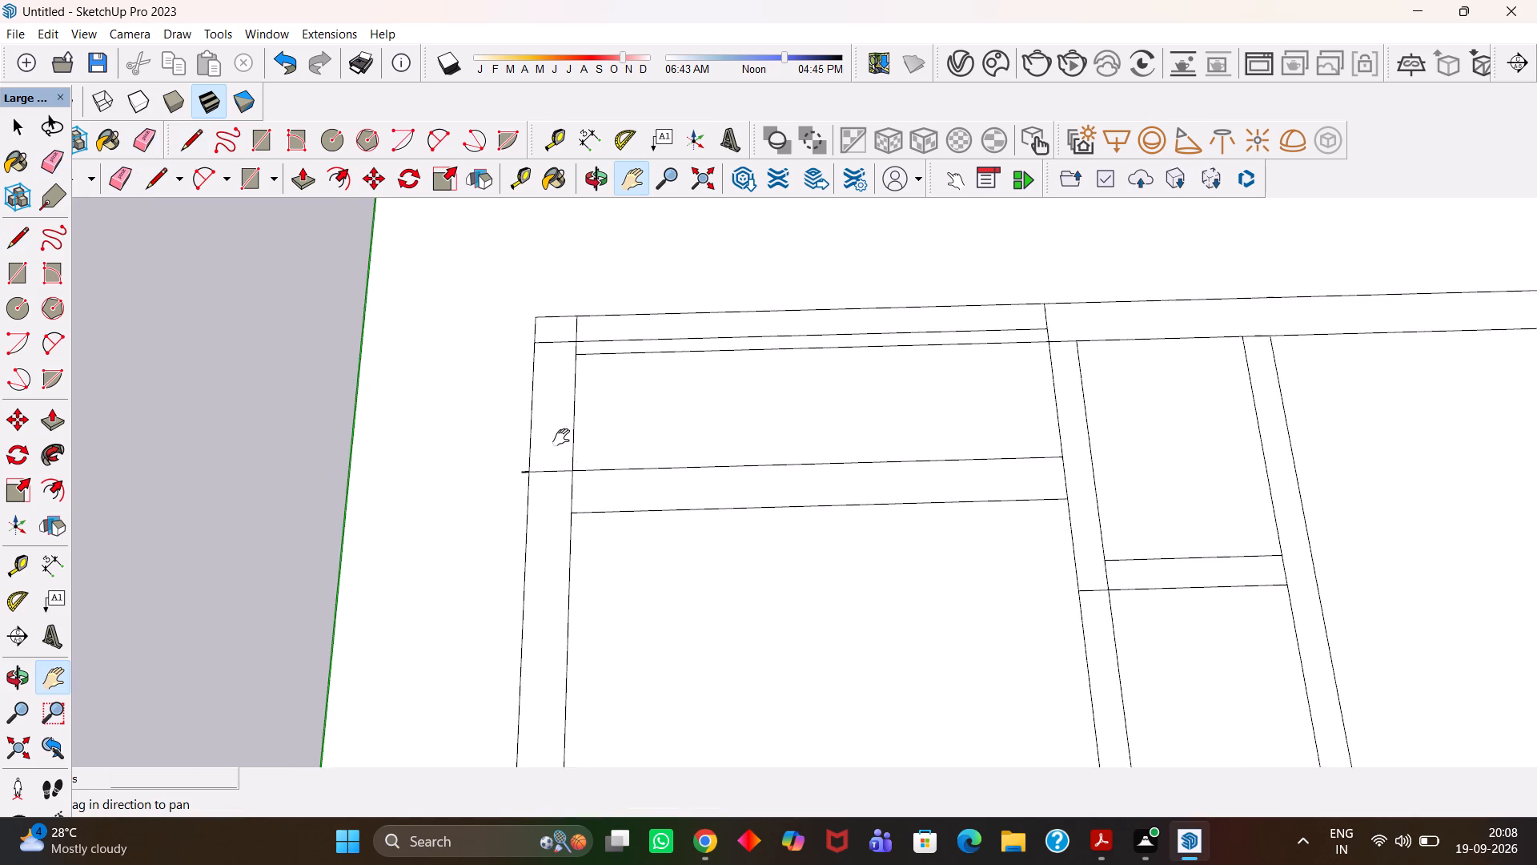
pyautogui.scroll(3, 561, 437)
pyautogui.press('t')
pyautogui.scroll(6, 520, 421)
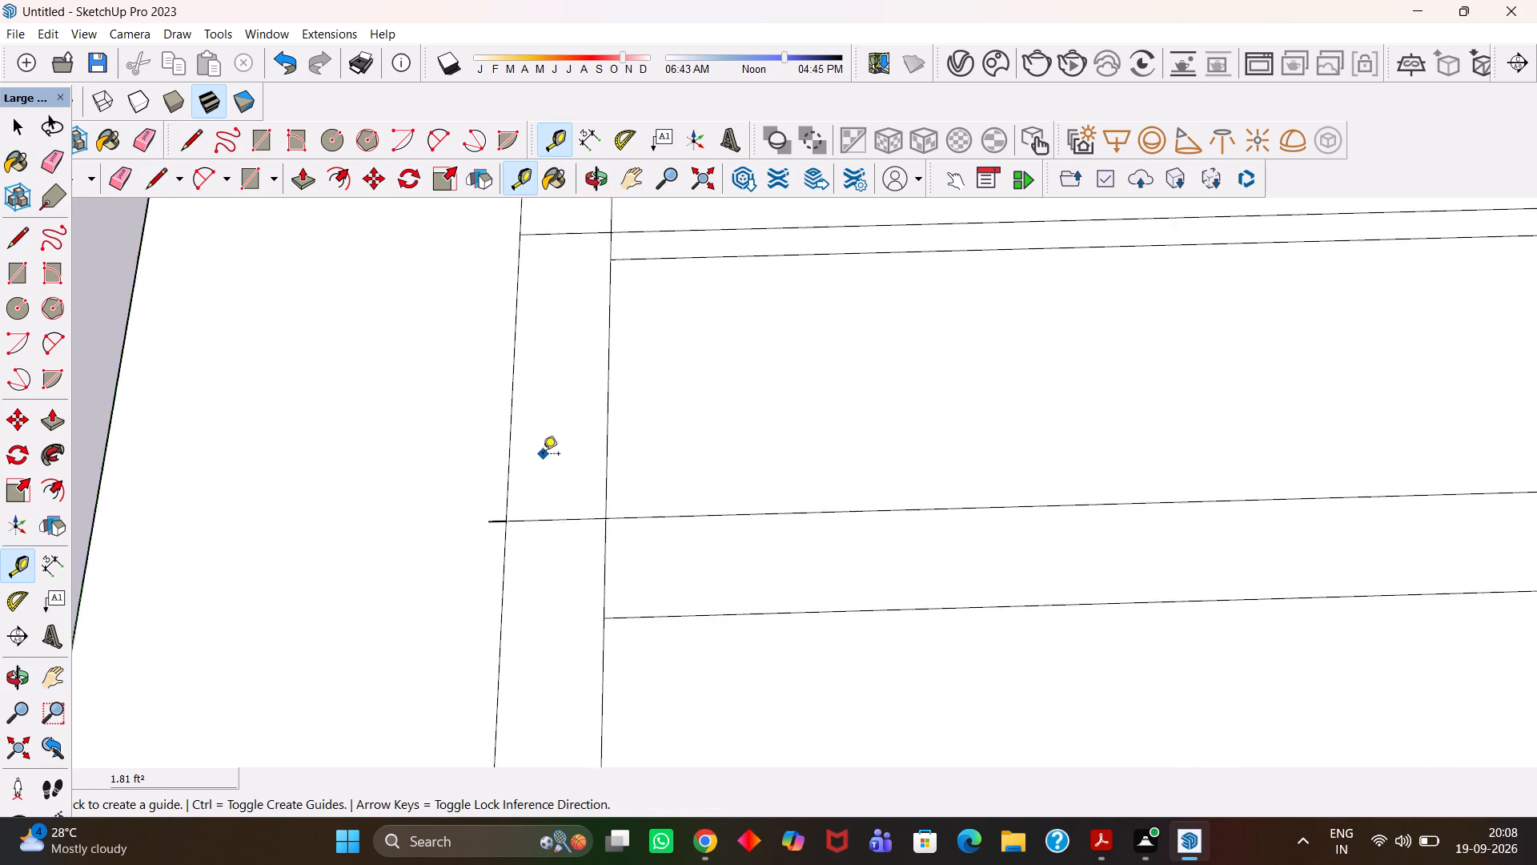
pyautogui.scroll(3, 539, 501)
pyautogui.press('e')
pyautogui.click(467, 541)
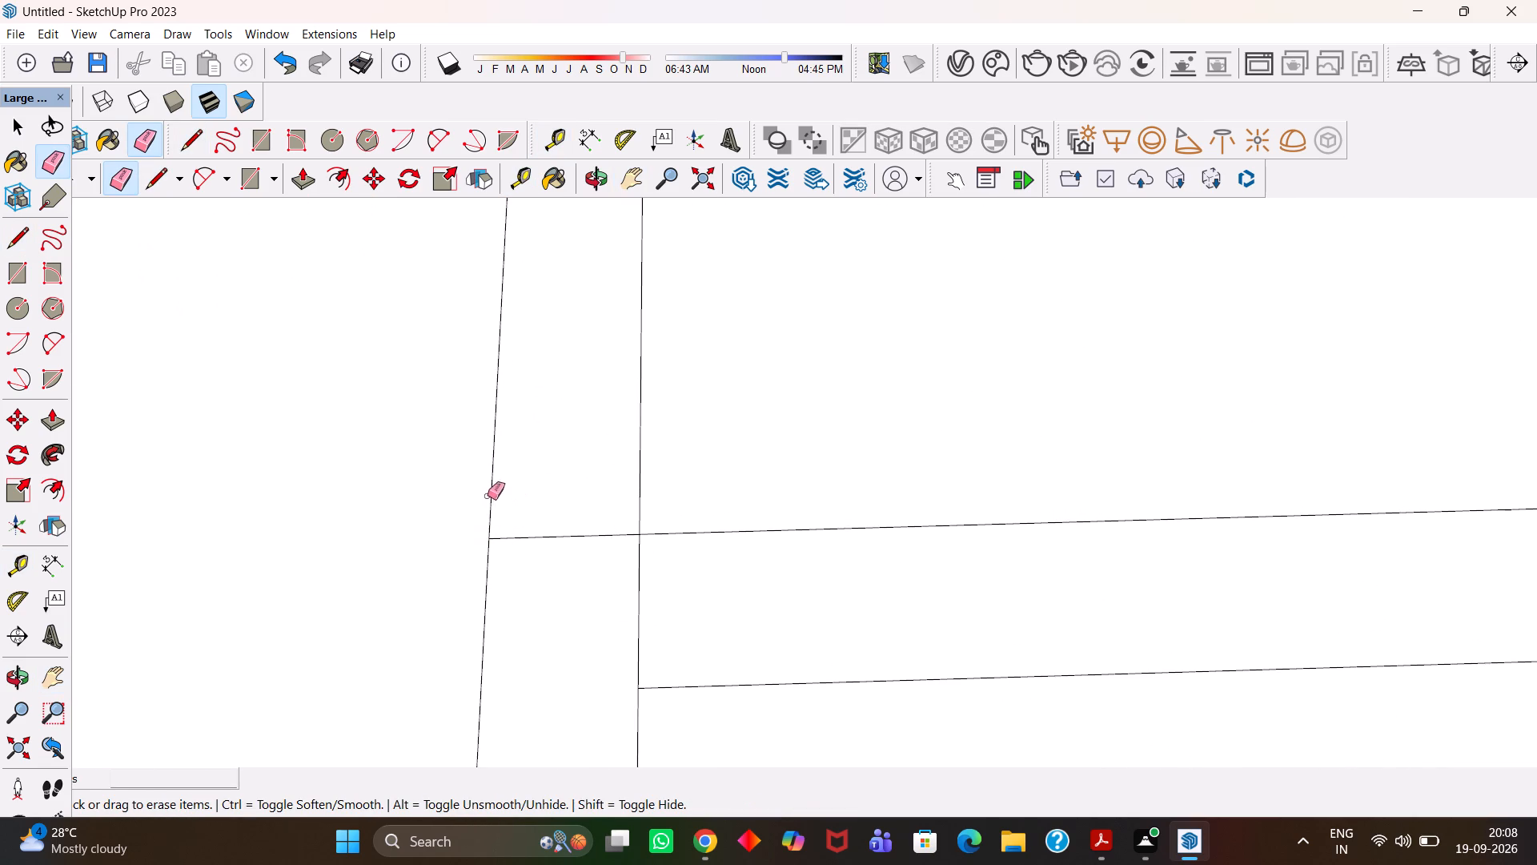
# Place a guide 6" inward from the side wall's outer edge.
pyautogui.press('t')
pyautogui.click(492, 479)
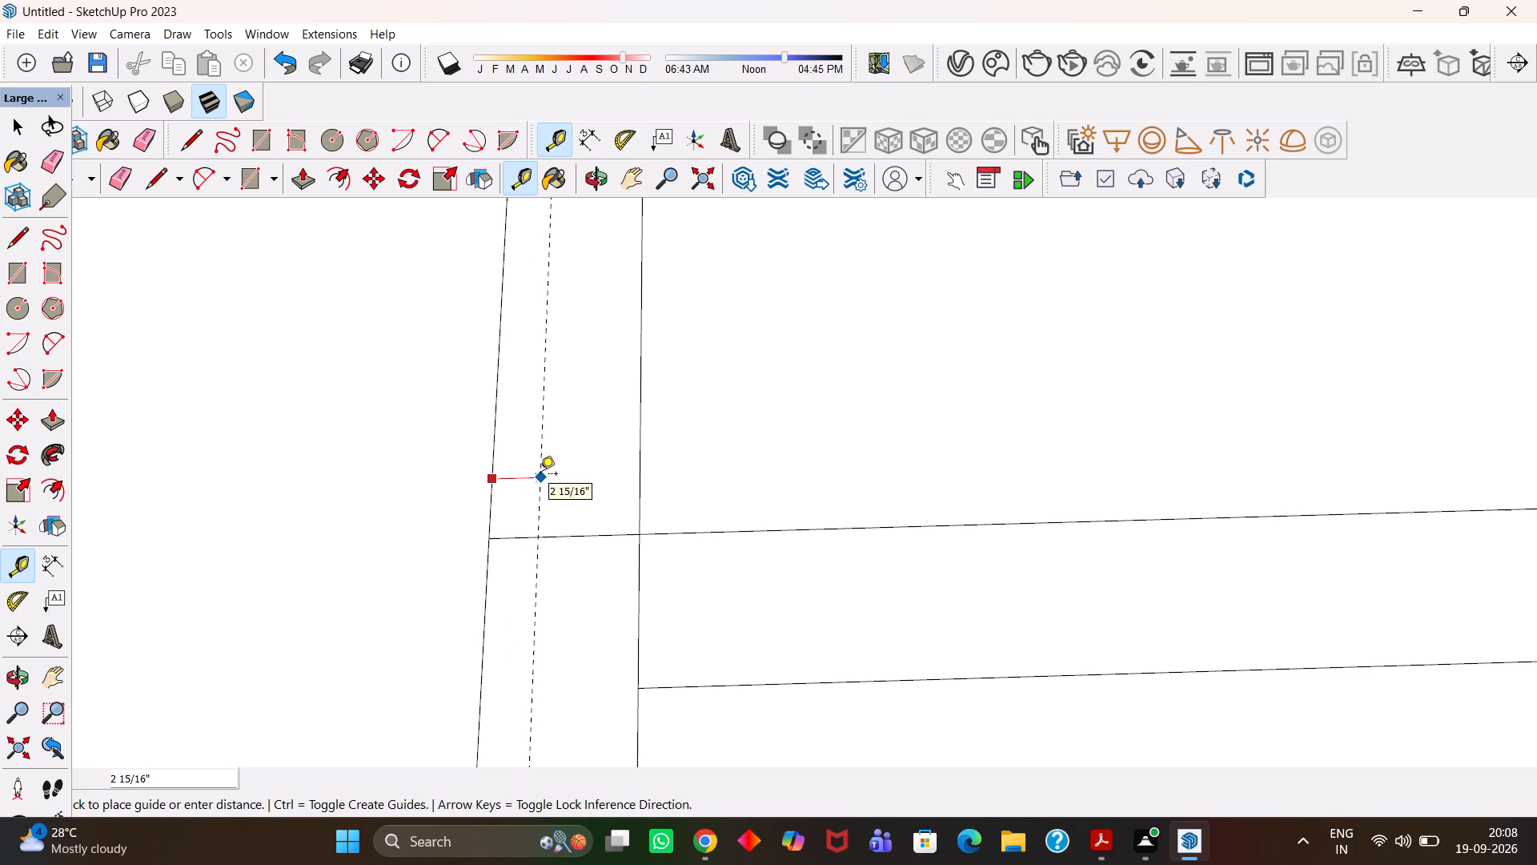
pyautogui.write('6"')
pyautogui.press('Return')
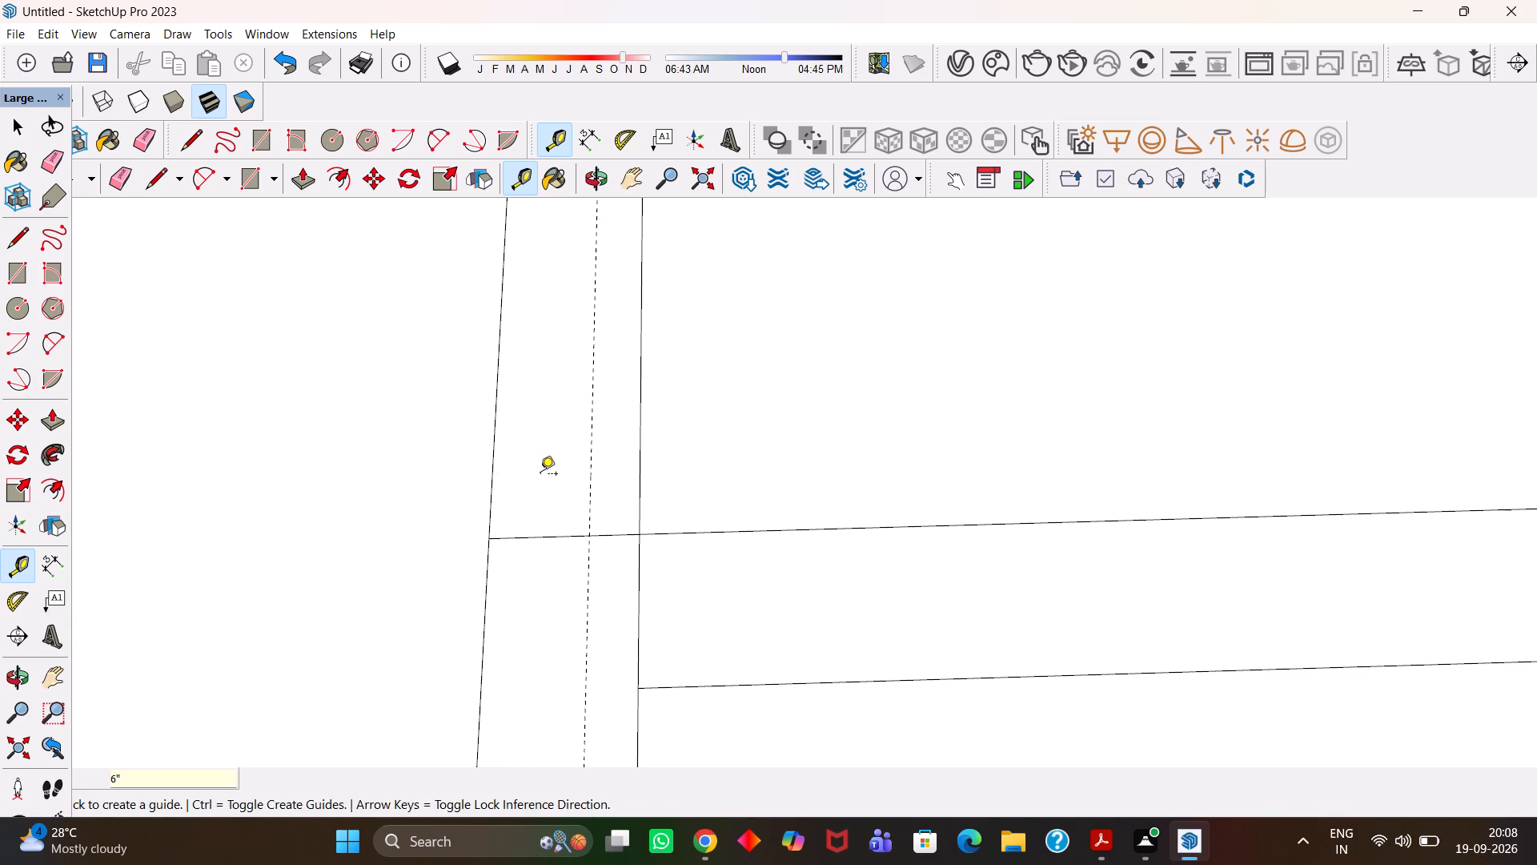
# Draw a line about 2'11" long within the side wall, from the midpoint of the extended cross line to the far wall's outer edge.
pyautogui.press('l')
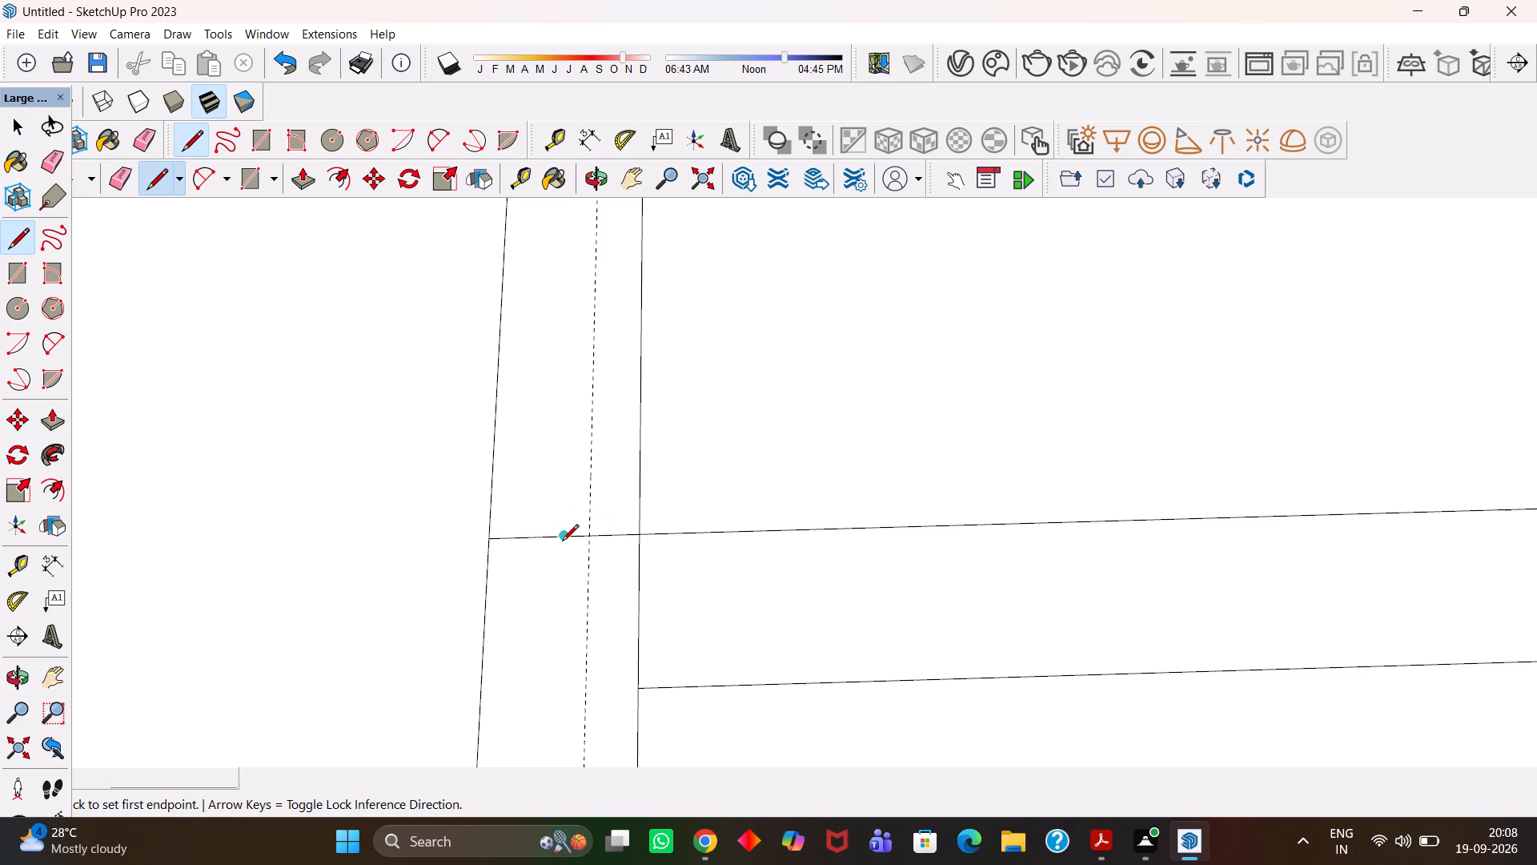
pyautogui.click(562, 542)
pyautogui.scroll(-3, 562, 489)
pyautogui.press('h')
pyautogui.moveTo(564, 448); pyautogui.dragTo(549, 604)
pyautogui.scroll(-5, 551, 597)
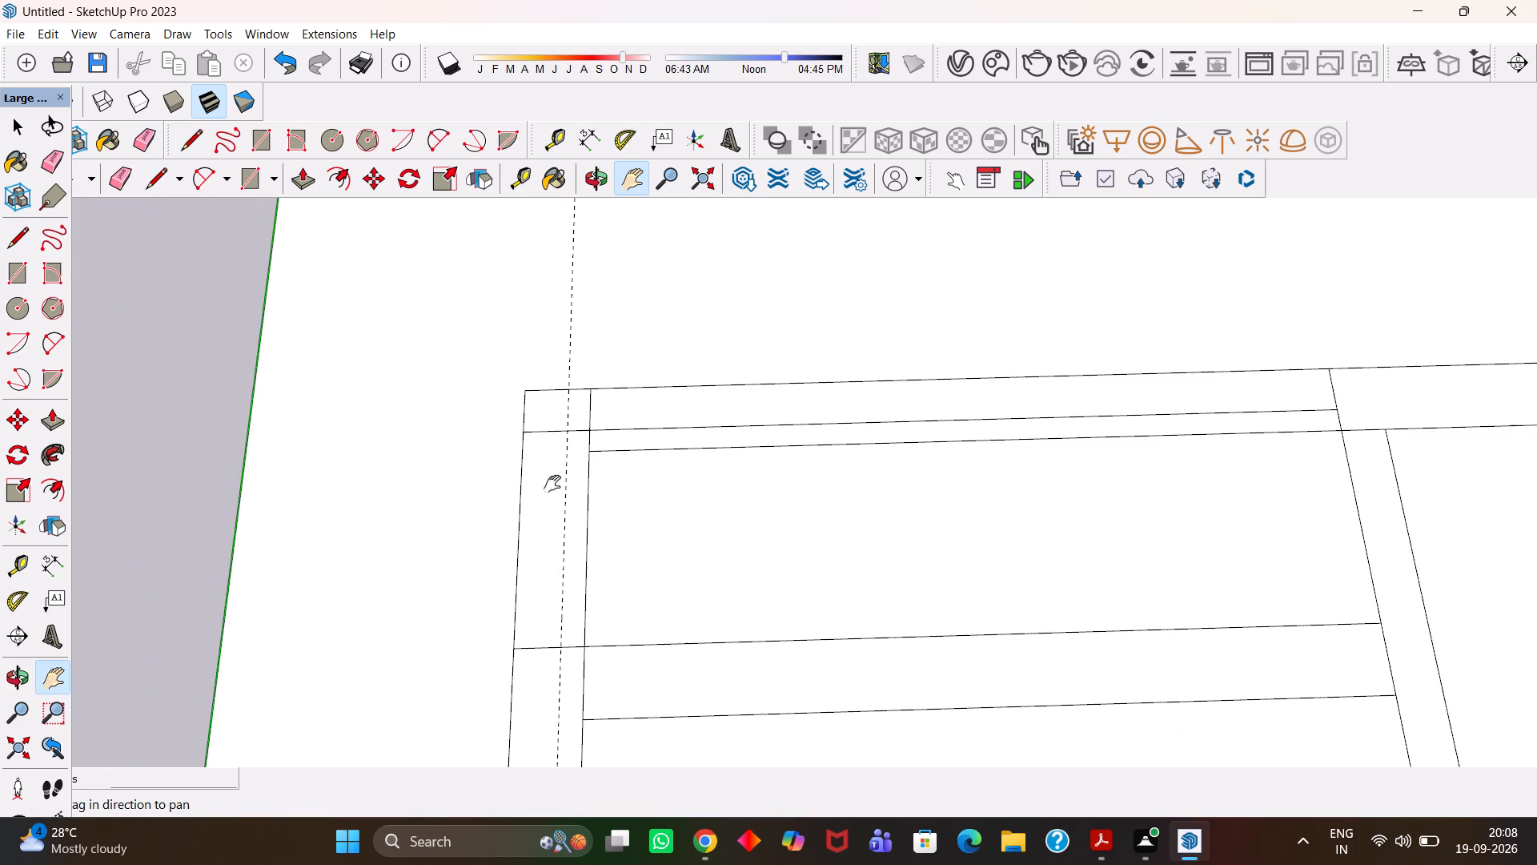
pyautogui.scroll(6, 556, 456)
pyautogui.press('Escape')
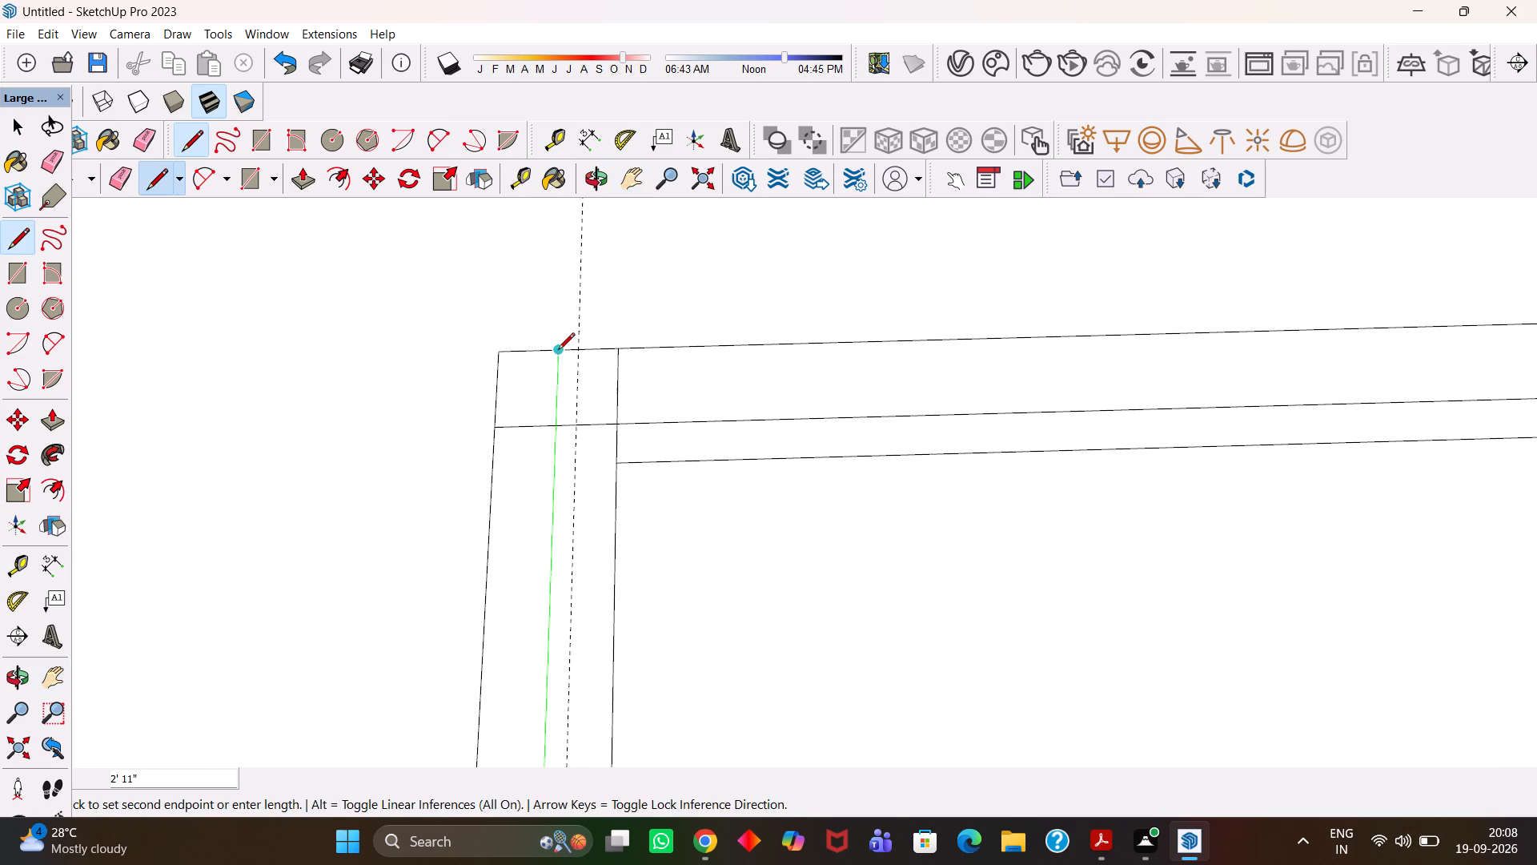
pyautogui.click(558, 351)
# Erase the 6" guide and the innermost far-wall line between the side wall and the short lengthwise partition.
pyautogui.scroll(2, 563, 360)
pyautogui.press('e')
pyautogui.moveTo(592, 371); pyautogui.dragTo(576, 392)
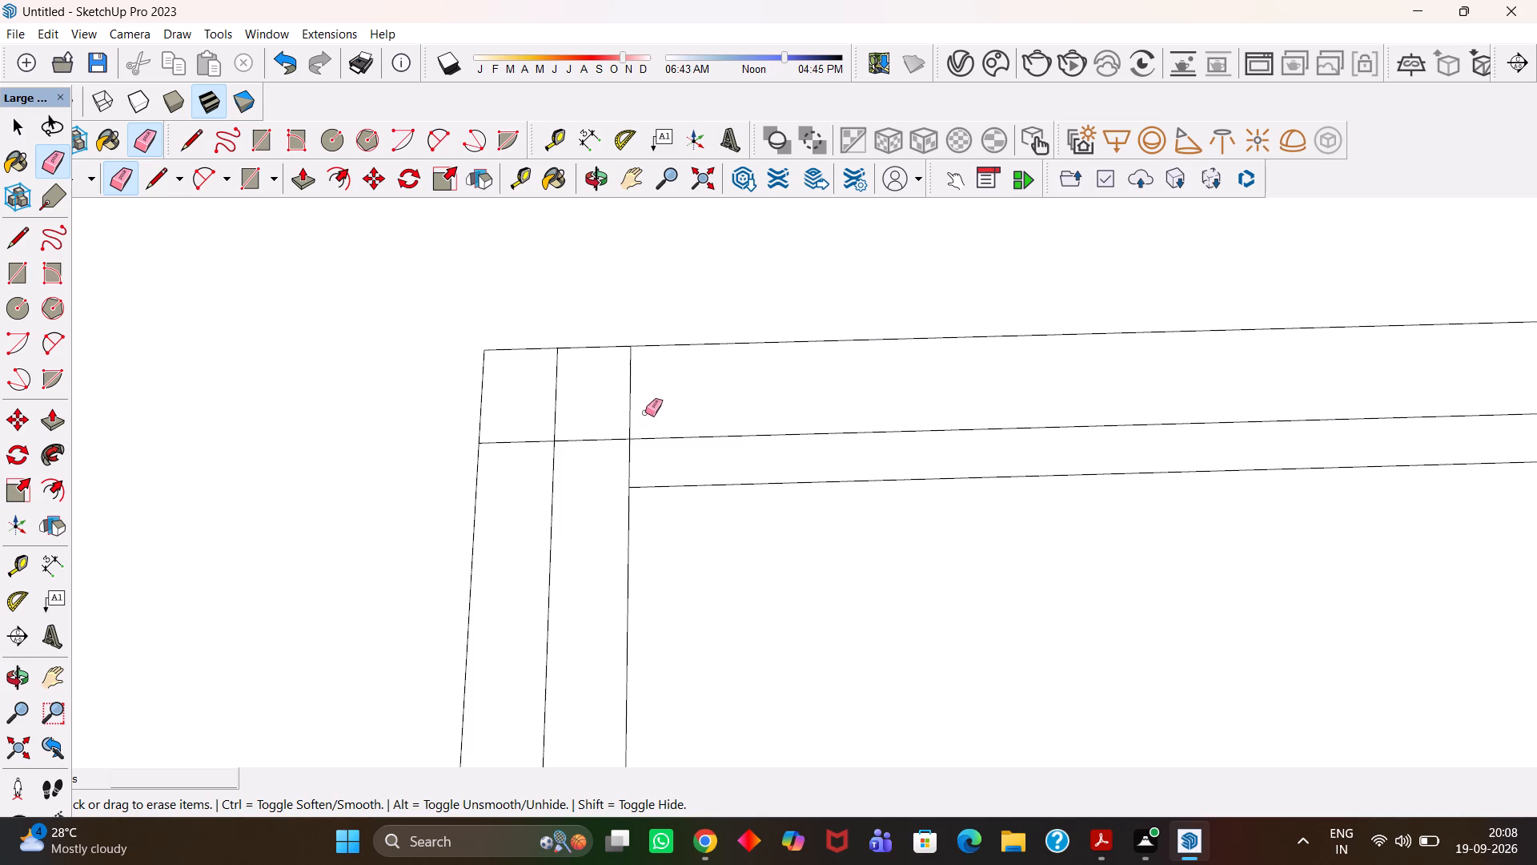
pyautogui.scroll(-7, 657, 449)
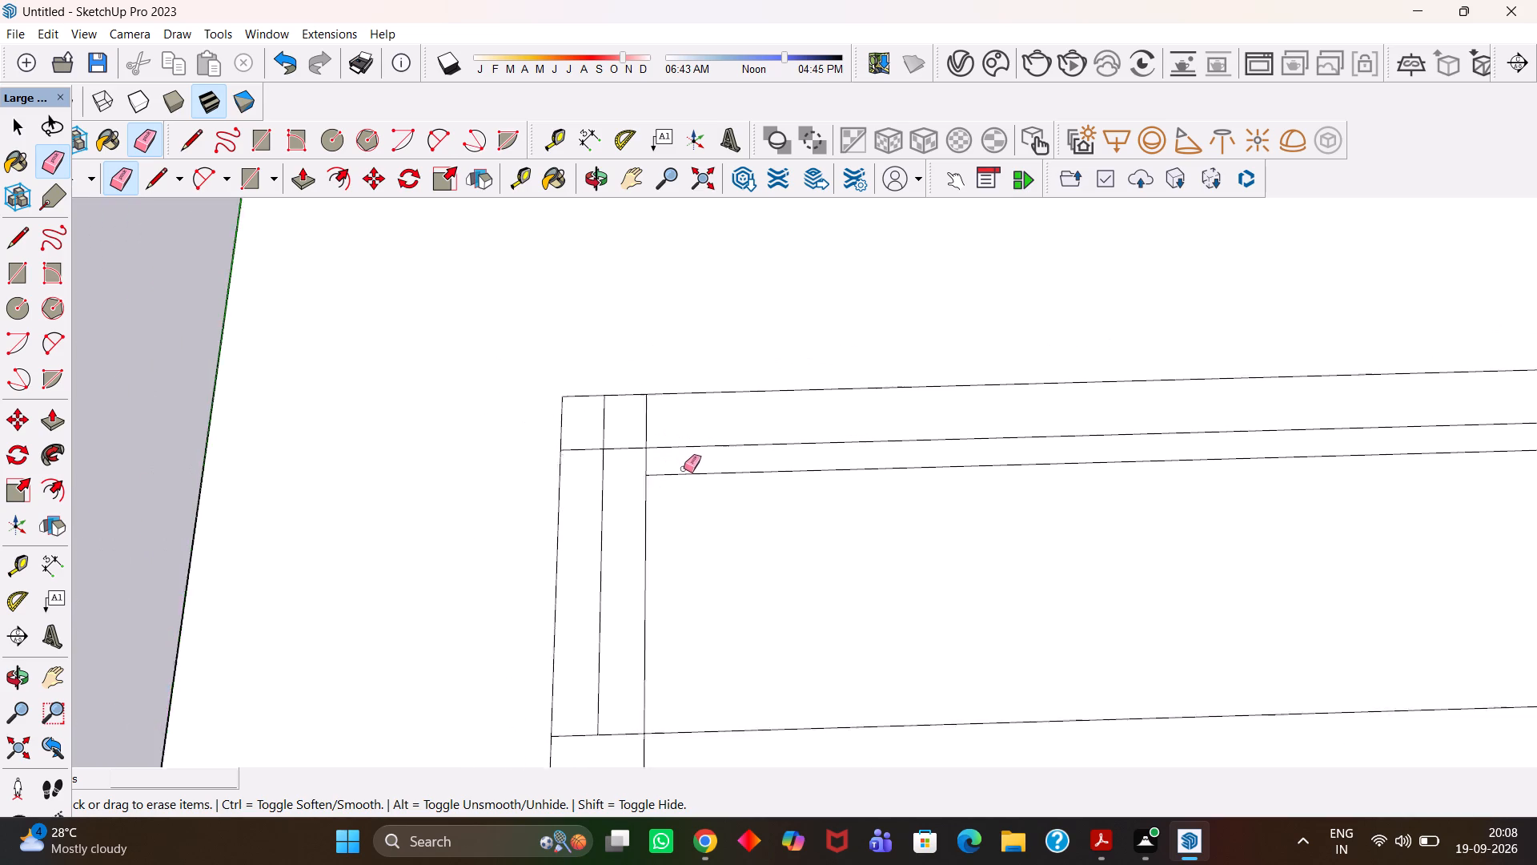
pyautogui.scroll(-1, 684, 469)
pyautogui.click(709, 473)
pyautogui.scroll(1, 672, 464)
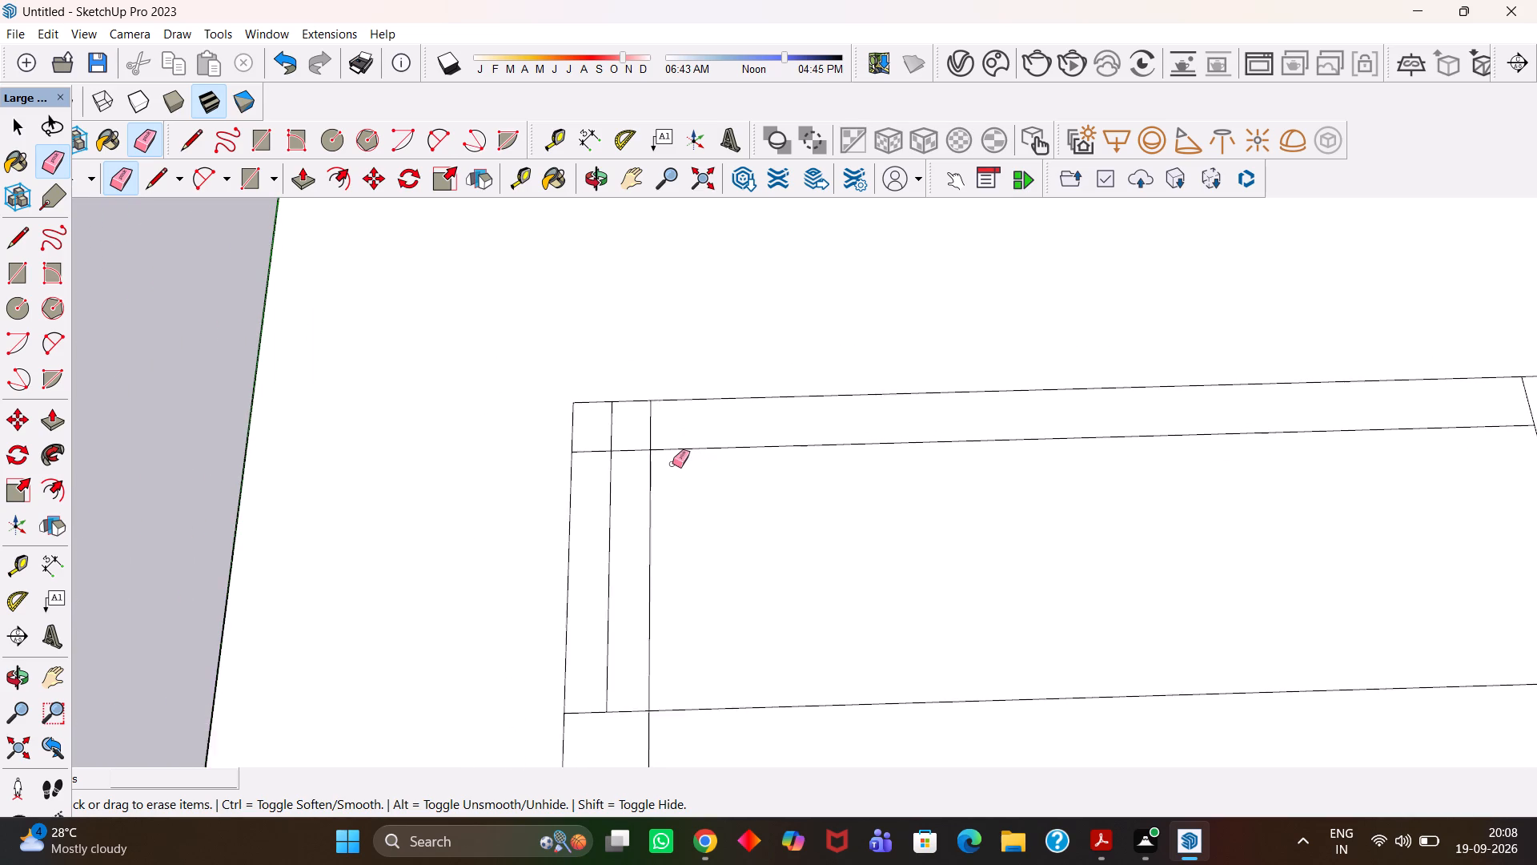
# Erase the side wall's original inner edge between the cross wall and the far wall's outer edge.
pyautogui.scroll(1, 672, 464)
pyautogui.scroll(-4, 672, 464)
pyautogui.scroll(3, 703, 465)
pyautogui.scroll(-5, 703, 465)
pyautogui.press('h')
pyautogui.moveTo(799, 521); pyautogui.dragTo(625, 476)
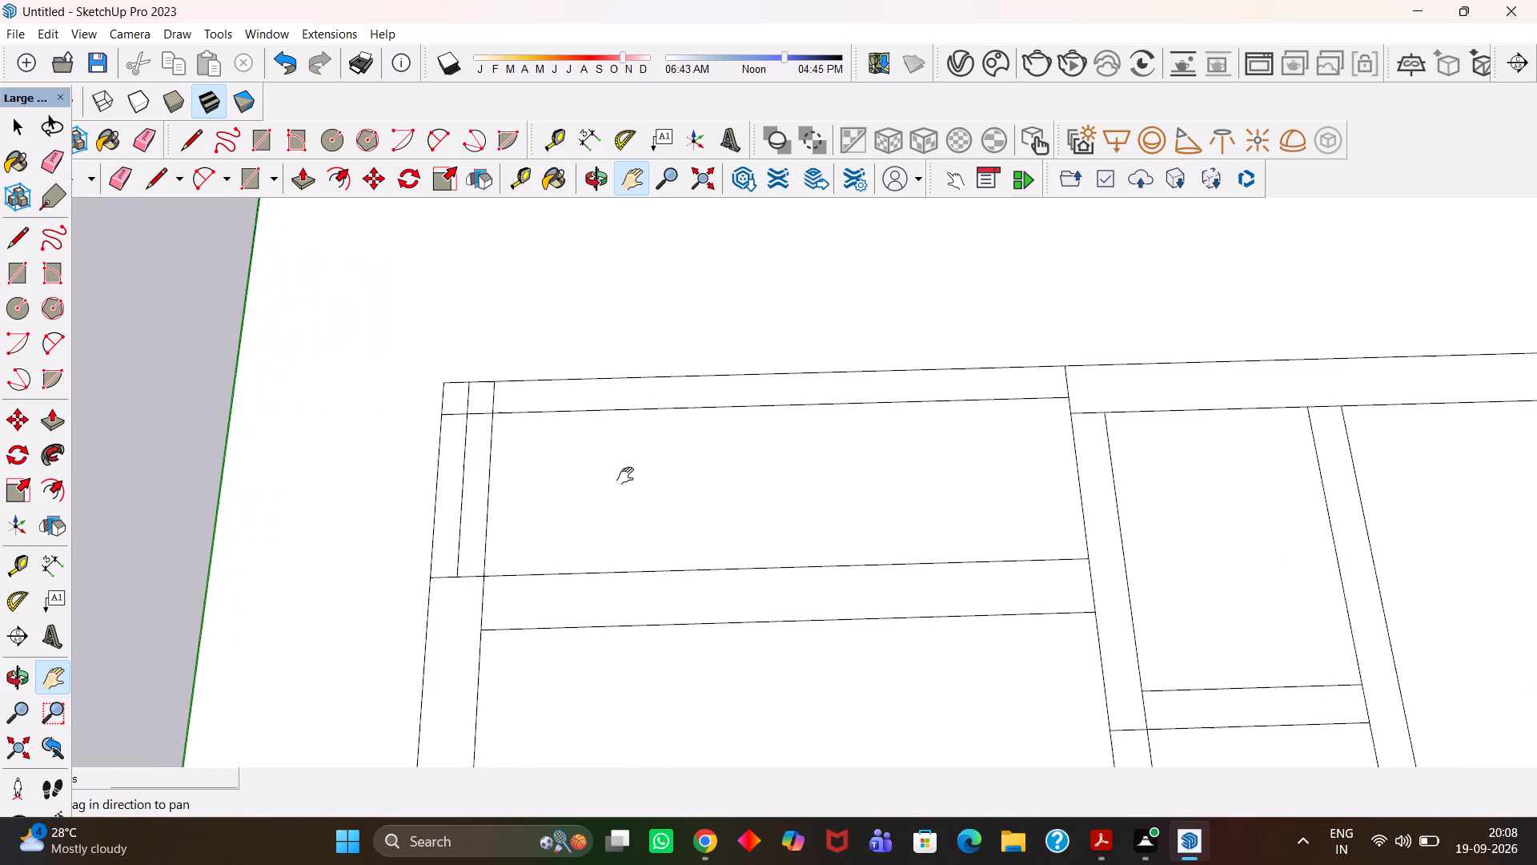
pyautogui.moveTo(625, 476); pyautogui.dragTo(625, 474)
pyautogui.moveTo(514, 486); pyautogui.dragTo(656, 486)
pyautogui.scroll(2, 656, 485)
pyautogui.press('e')
pyautogui.click(620, 489)
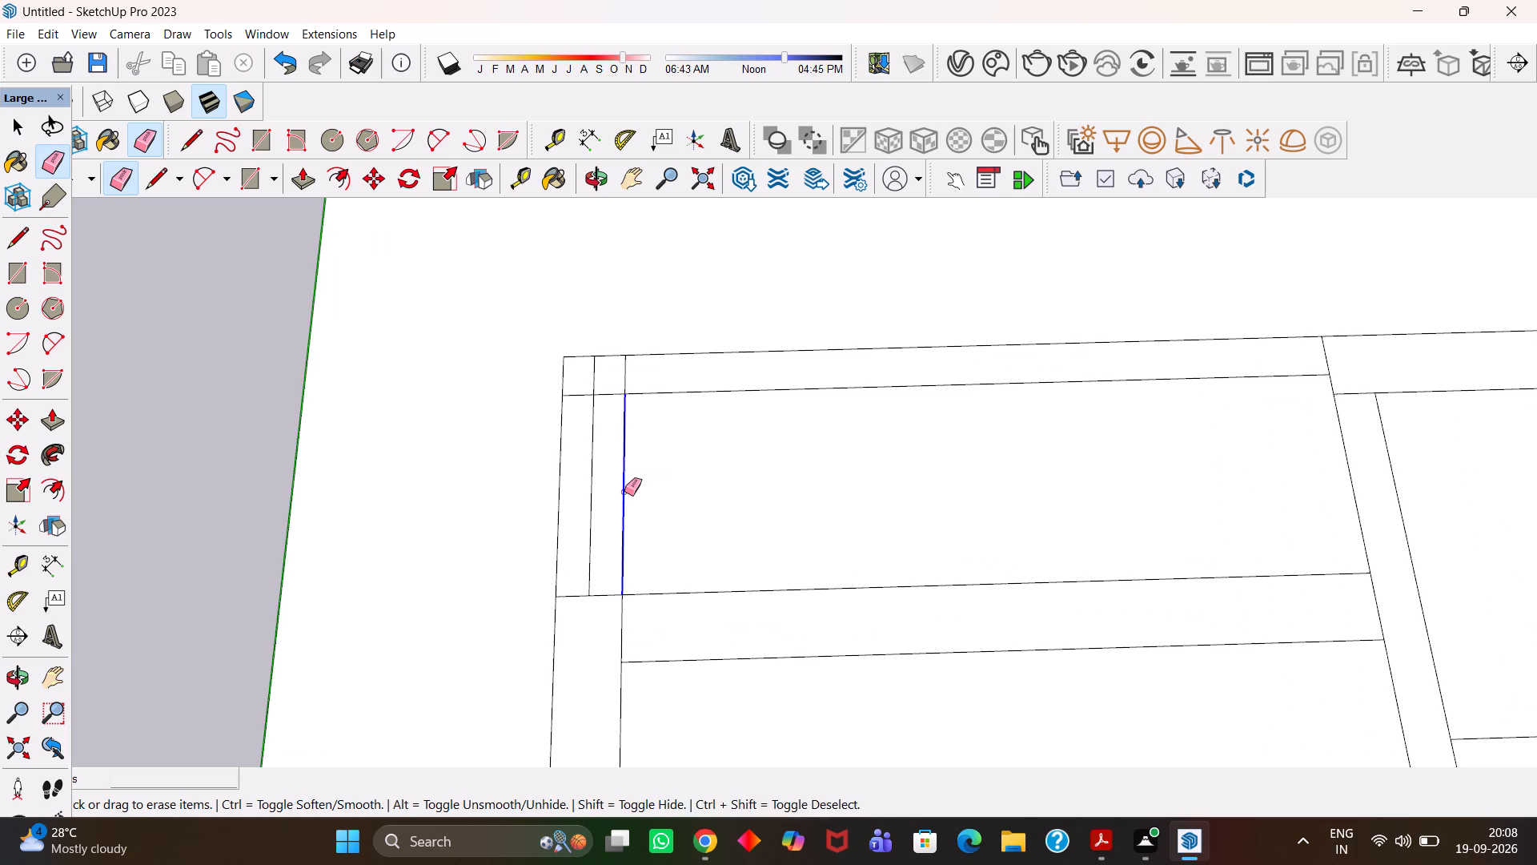
pyautogui.moveTo(628, 386); pyautogui.dragTo(614, 381)
# Examine the thinned far-corner walls and the 9" cross wall up to the short lengthwise partition.
pyautogui.scroll(-4, 636, 414)
pyautogui.press('h')
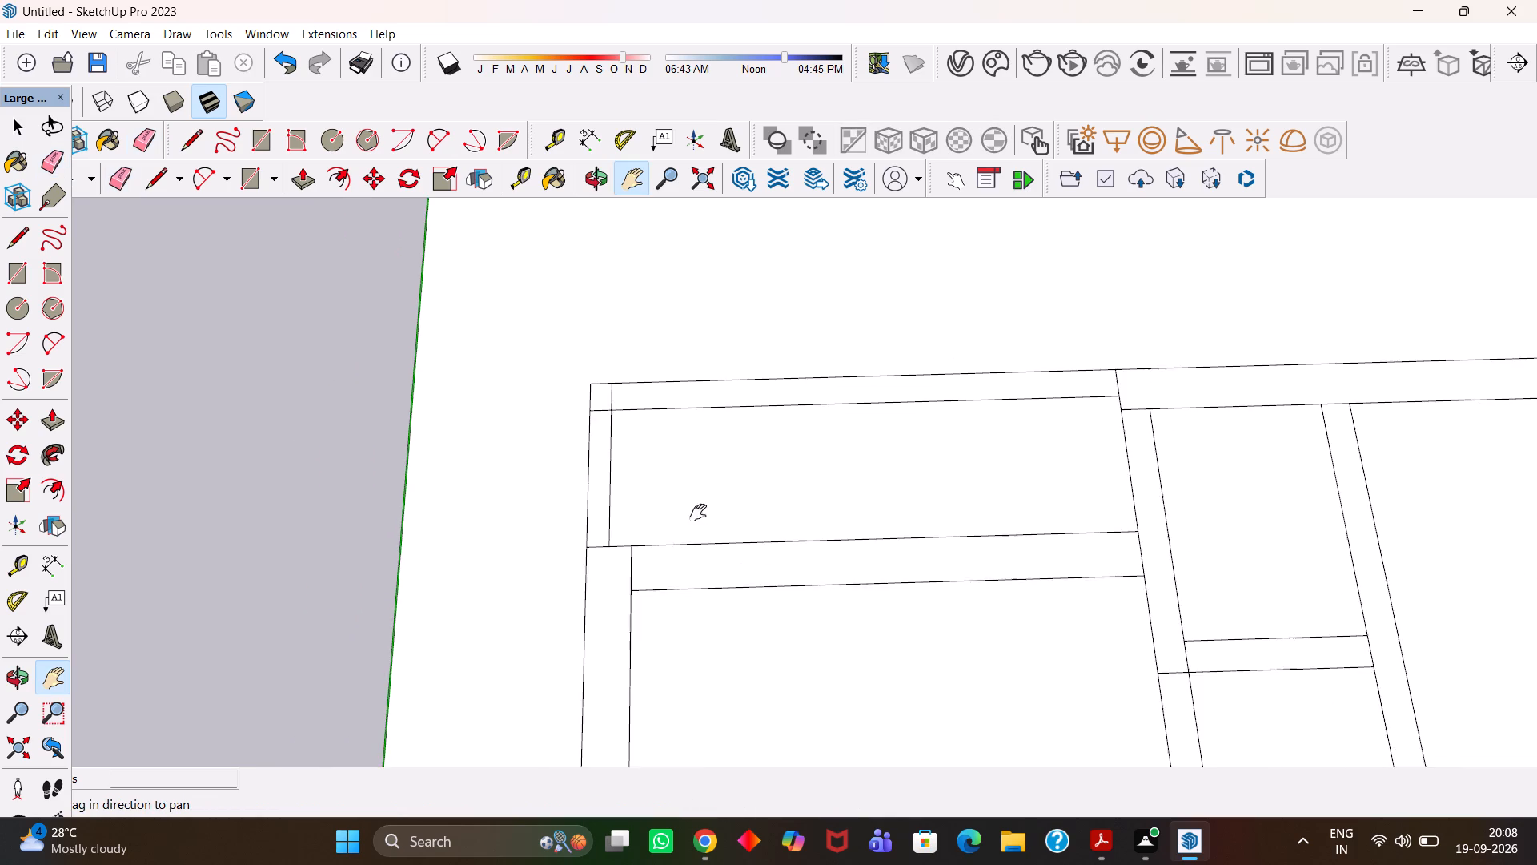
pyautogui.moveTo(705, 514); pyautogui.dragTo(660, 446)
pyautogui.scroll(3, 707, 493)
pyautogui.scroll(-2, 708, 493)
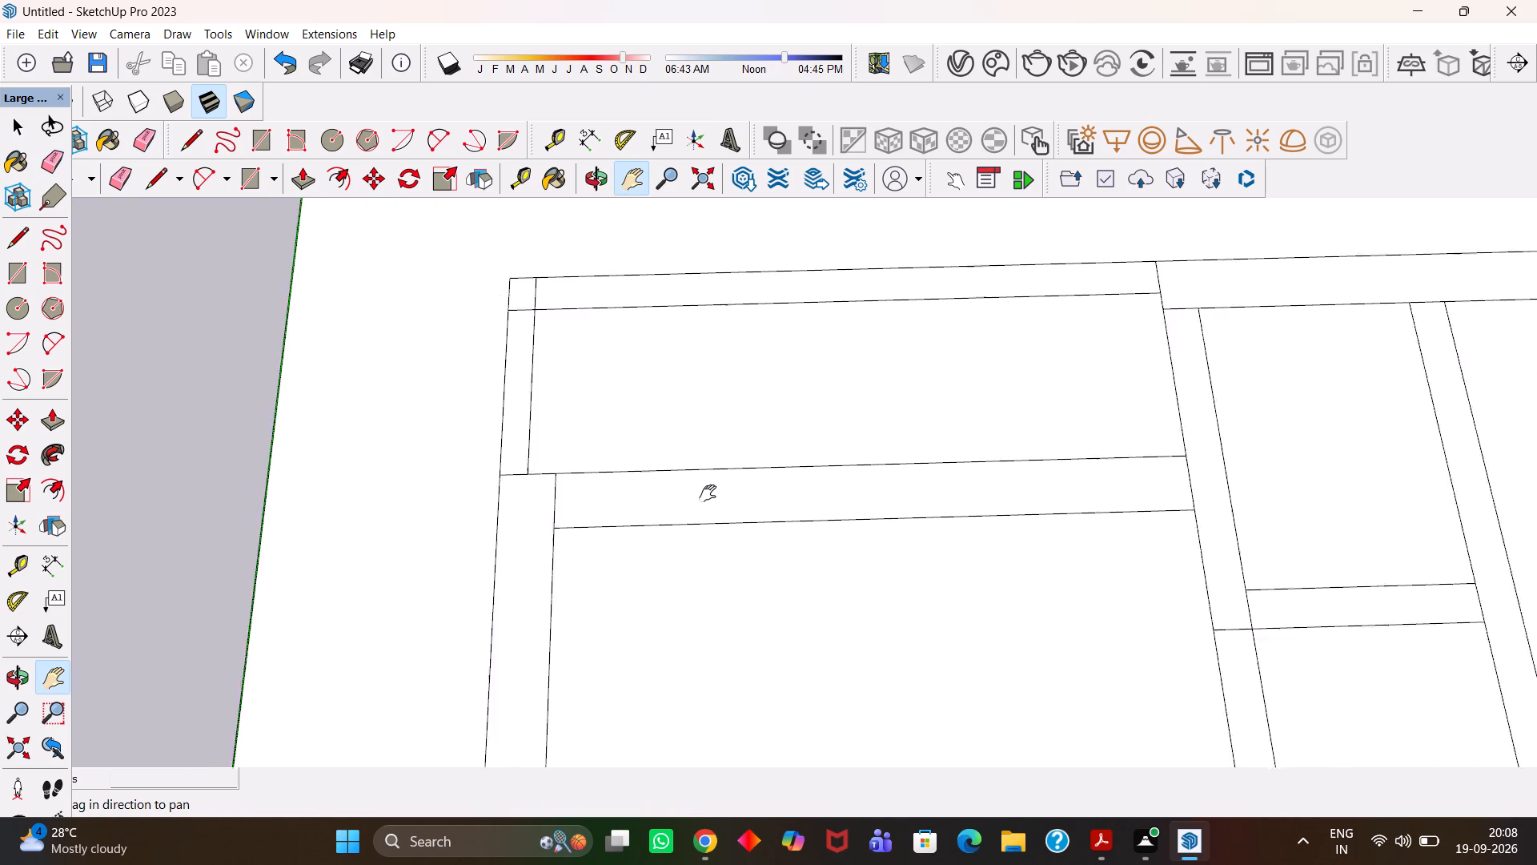
pyautogui.scroll(-2, 708, 493)
pyautogui.moveTo(746, 508); pyautogui.dragTo(721, 512)
pyautogui.scroll(2, 744, 528)
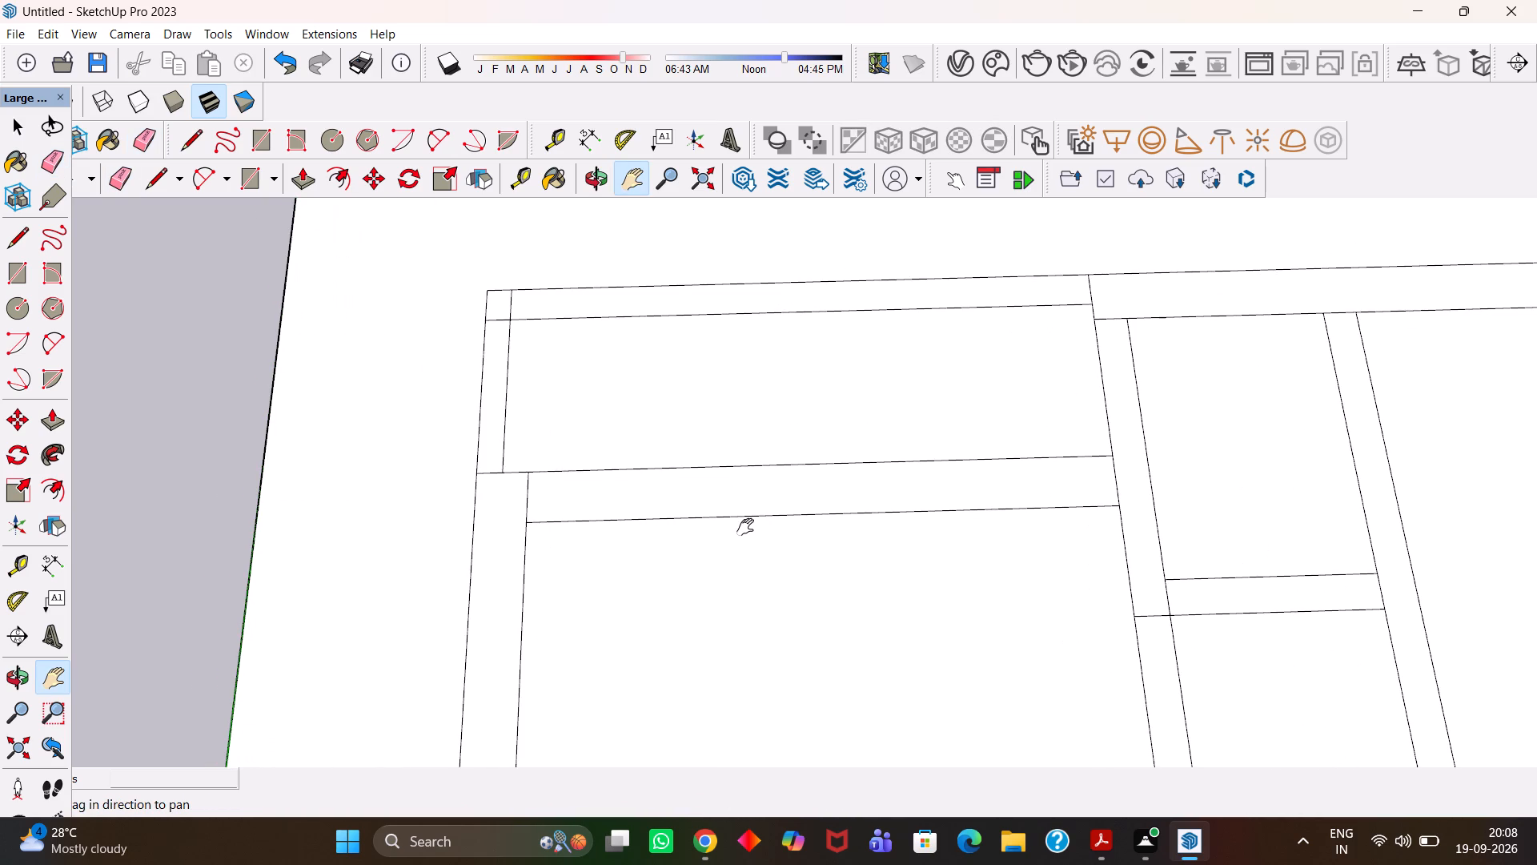
pyautogui.scroll(-3, 740, 520)
pyautogui.moveTo(790, 525); pyautogui.dragTo(668, 509)
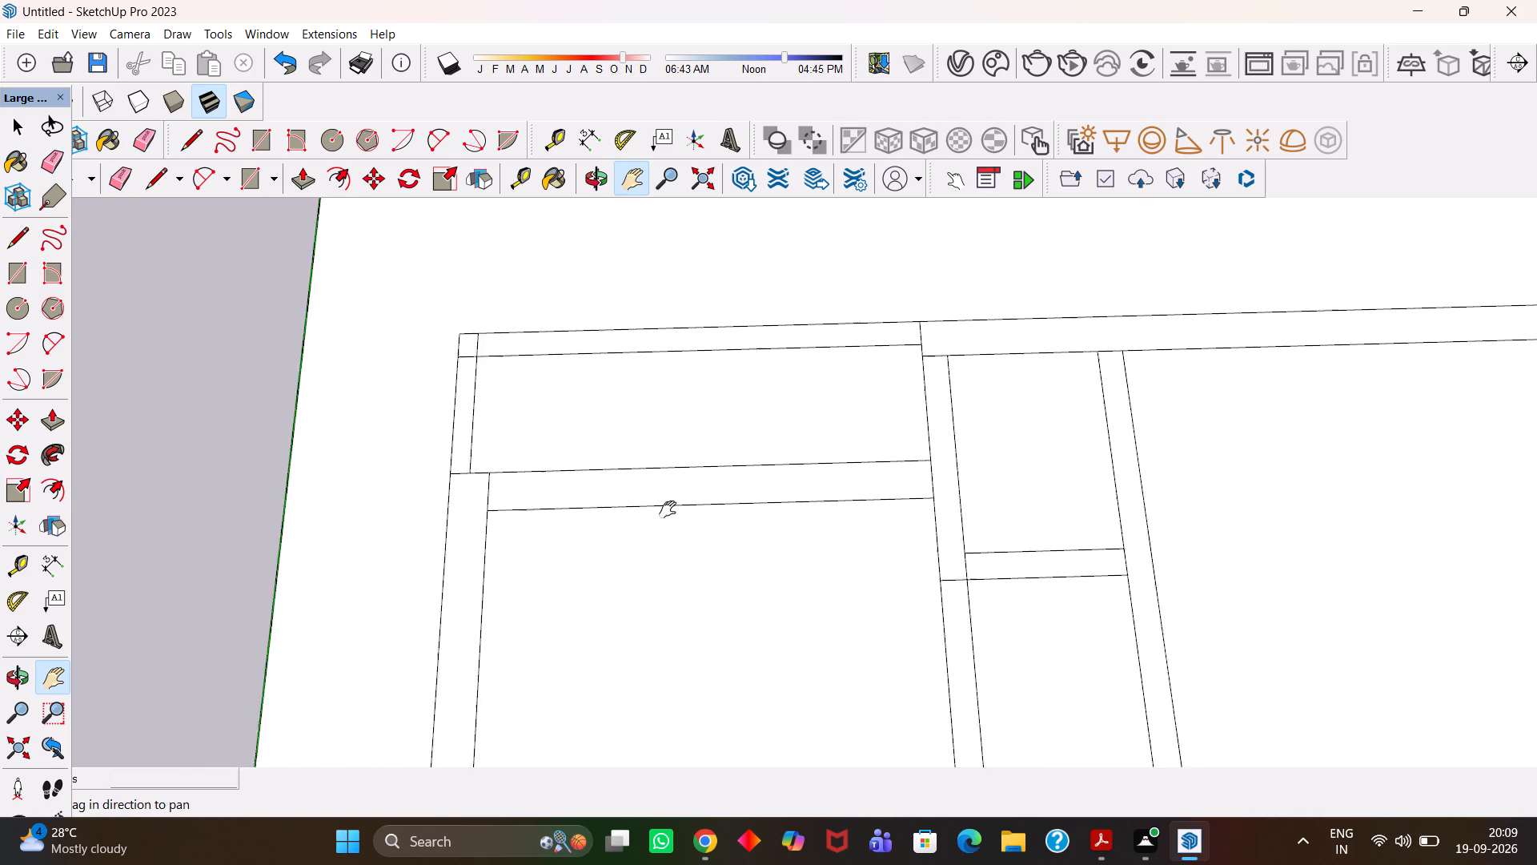
pyautogui.moveTo(668, 509); pyautogui.dragTo(692, 506)
# Mark a 3' opening across the cross wall with guides, starting 3" from the short lengthwise partition's near edge.
pyautogui.press('t')
pyautogui.scroll(3, 855, 552)
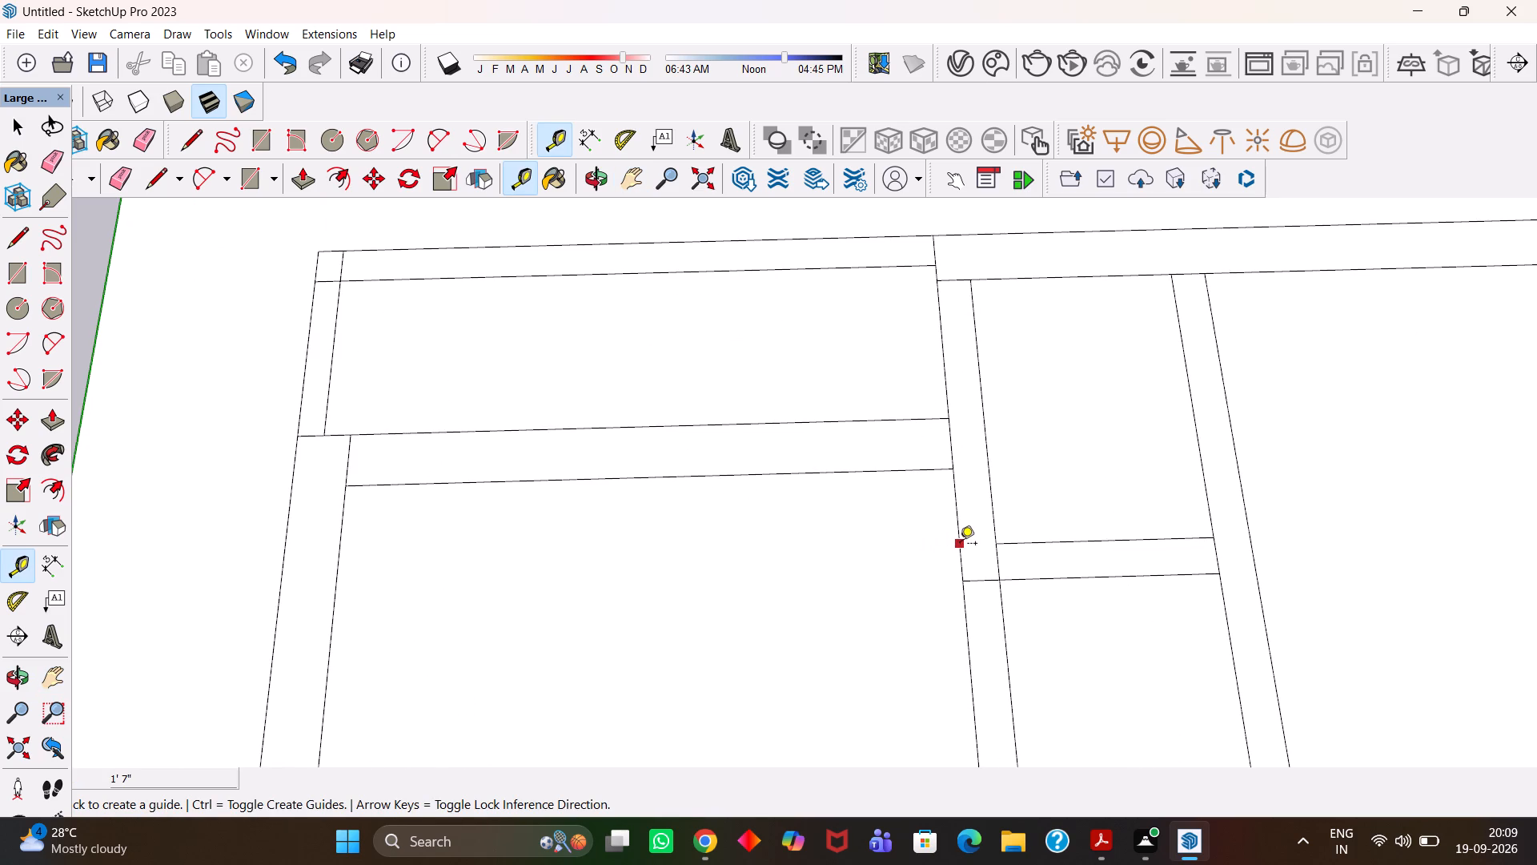
pyautogui.click(961, 545)
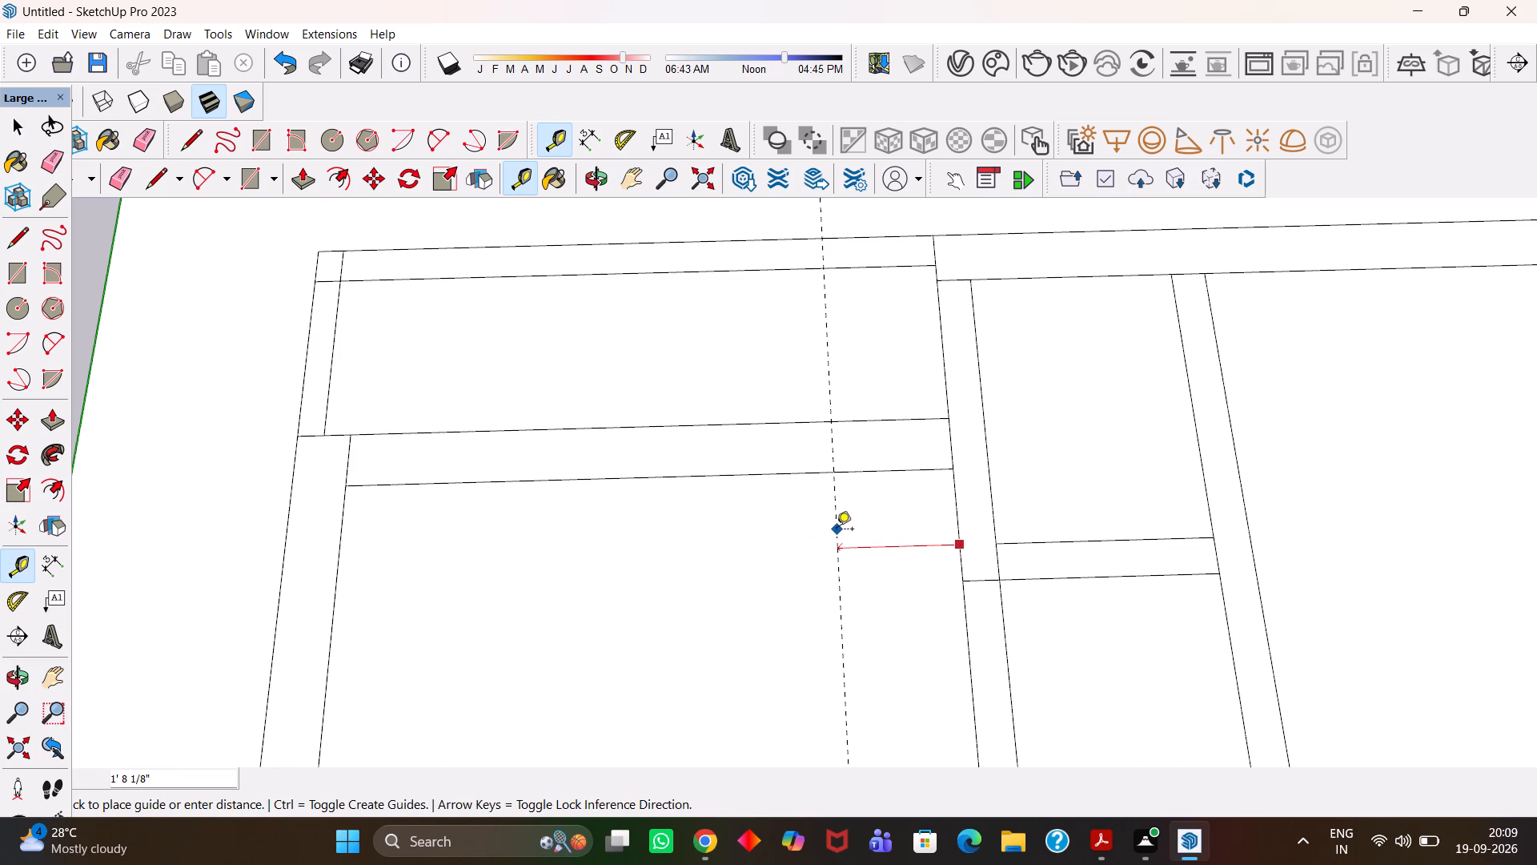
pyautogui.press('3')
pyautogui.hotkey('shift', '"')
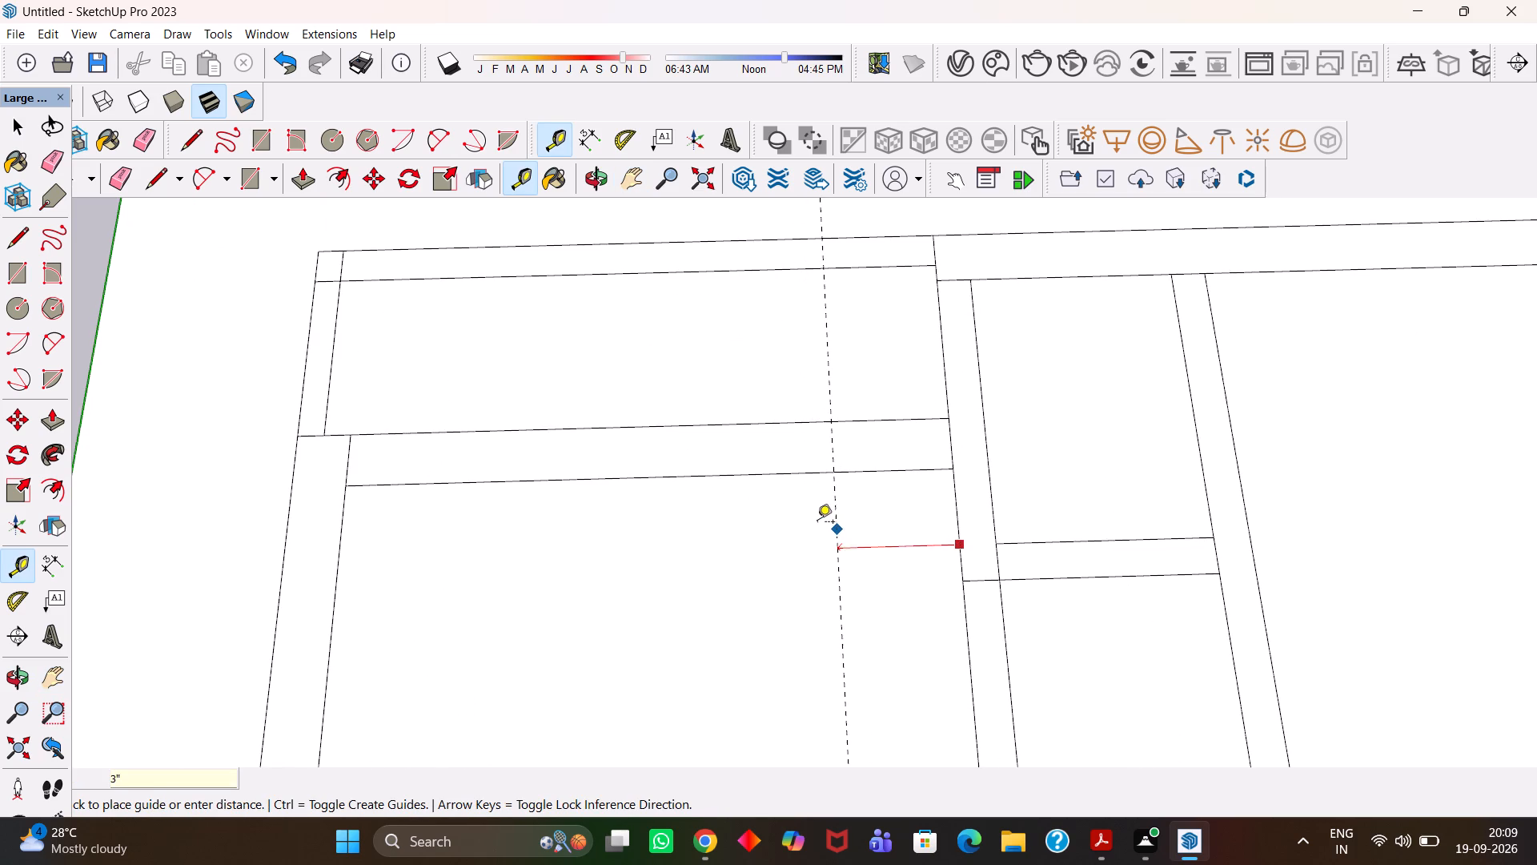
pyautogui.press('Return')
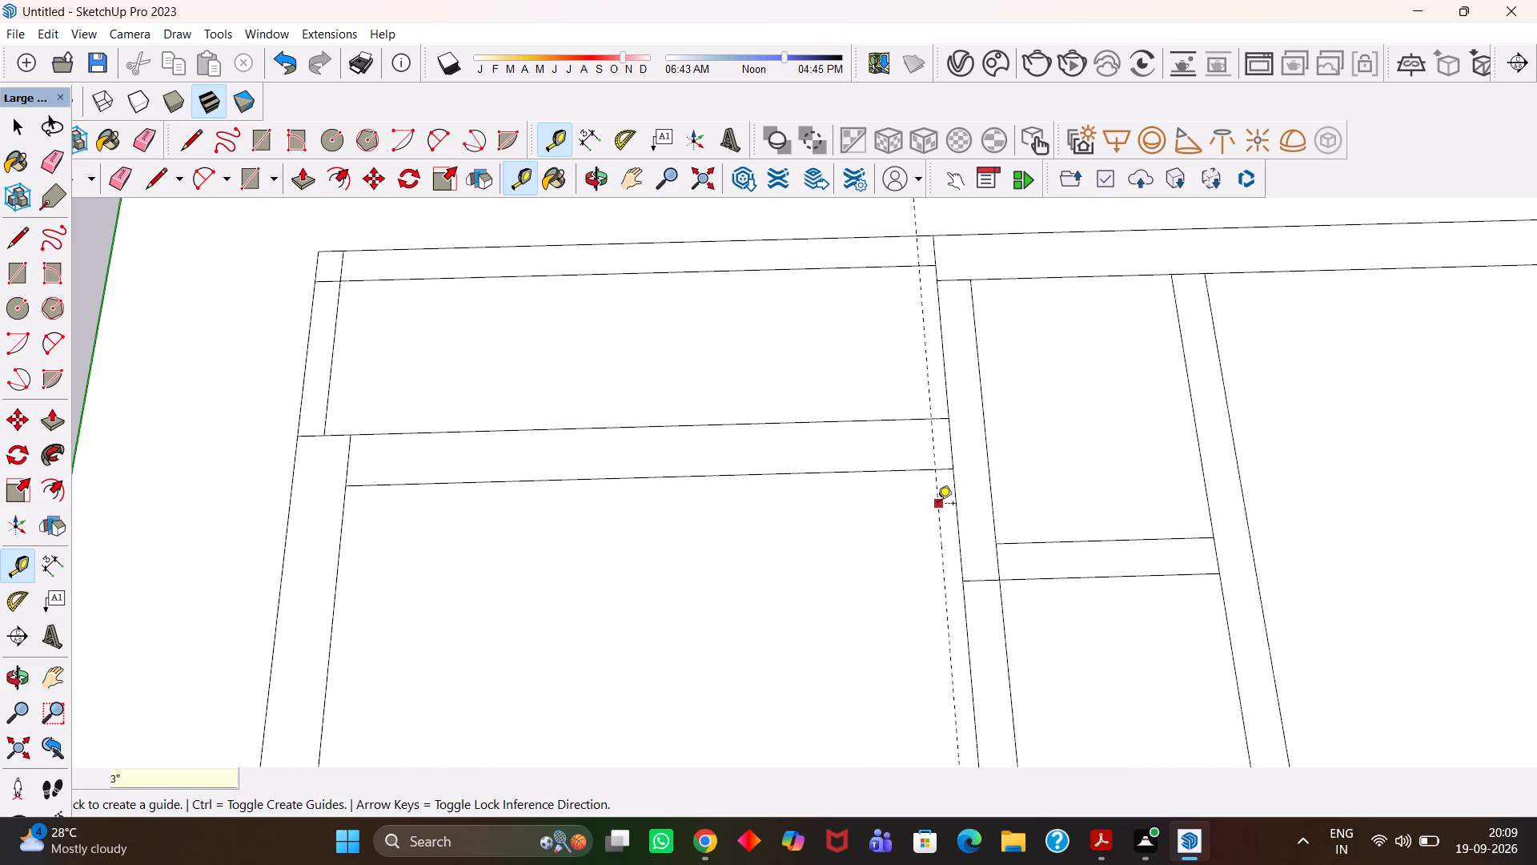
pyautogui.click(937, 505)
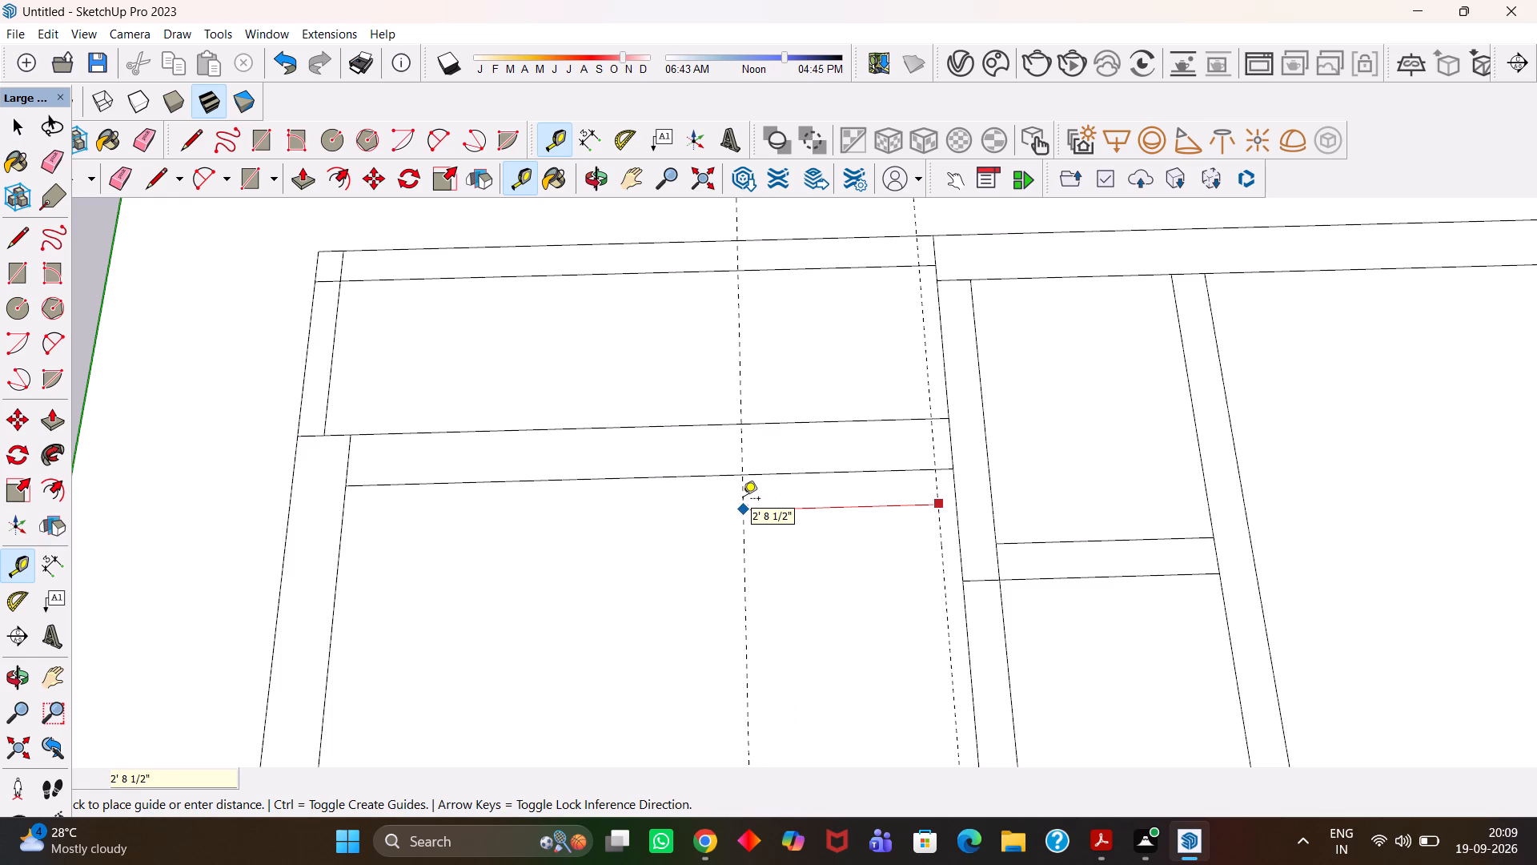
pyautogui.write("3'")
pyautogui.press('Return')
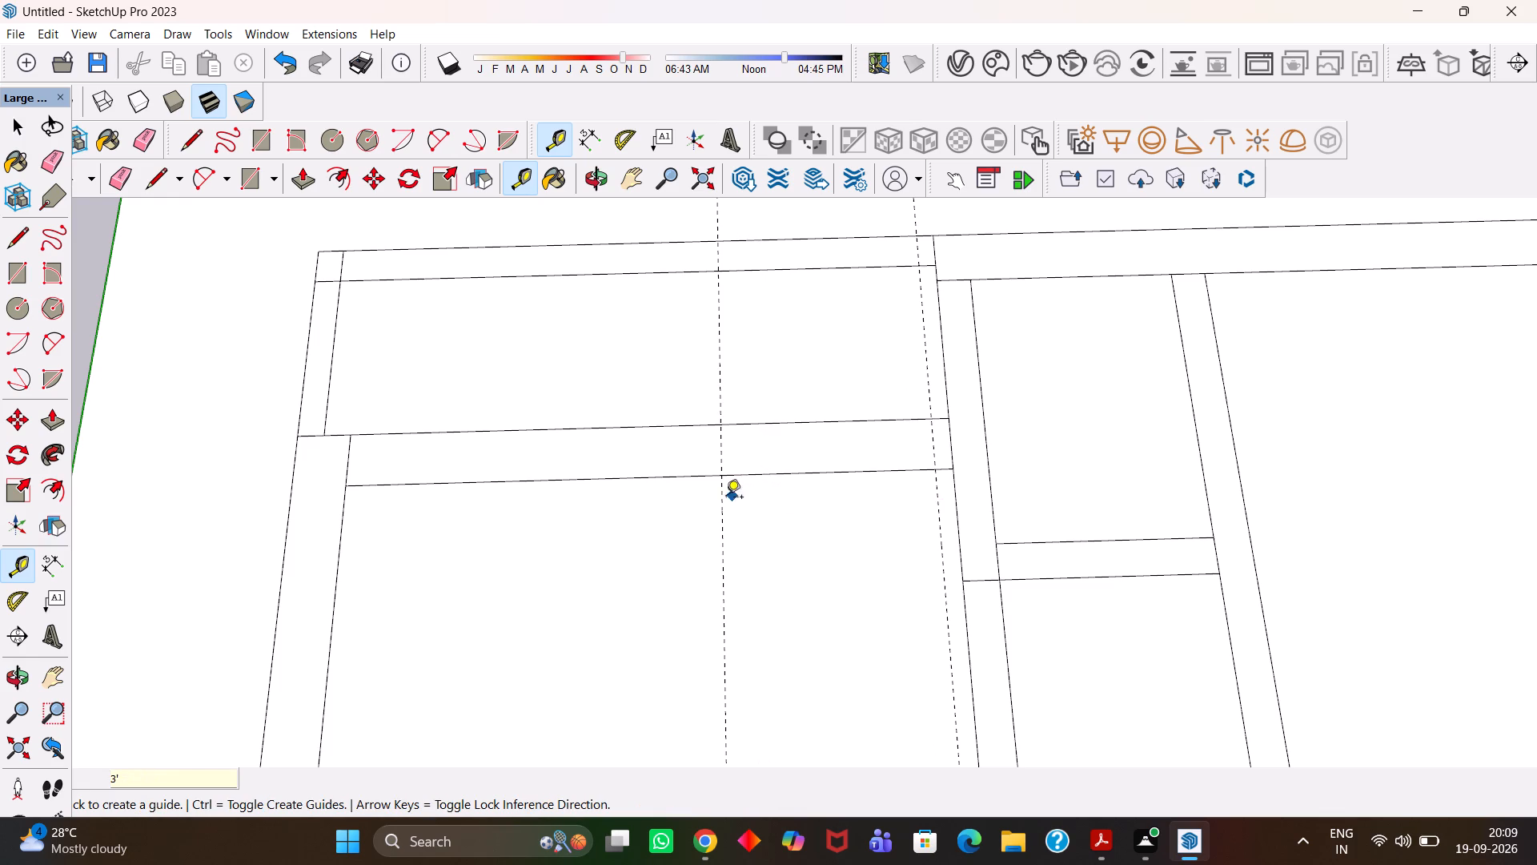
# Draw a 3' by 9" opening rectangle across the cross wall between the two guides.
pyautogui.scroll(3, 775, 500)
pyautogui.press('r')
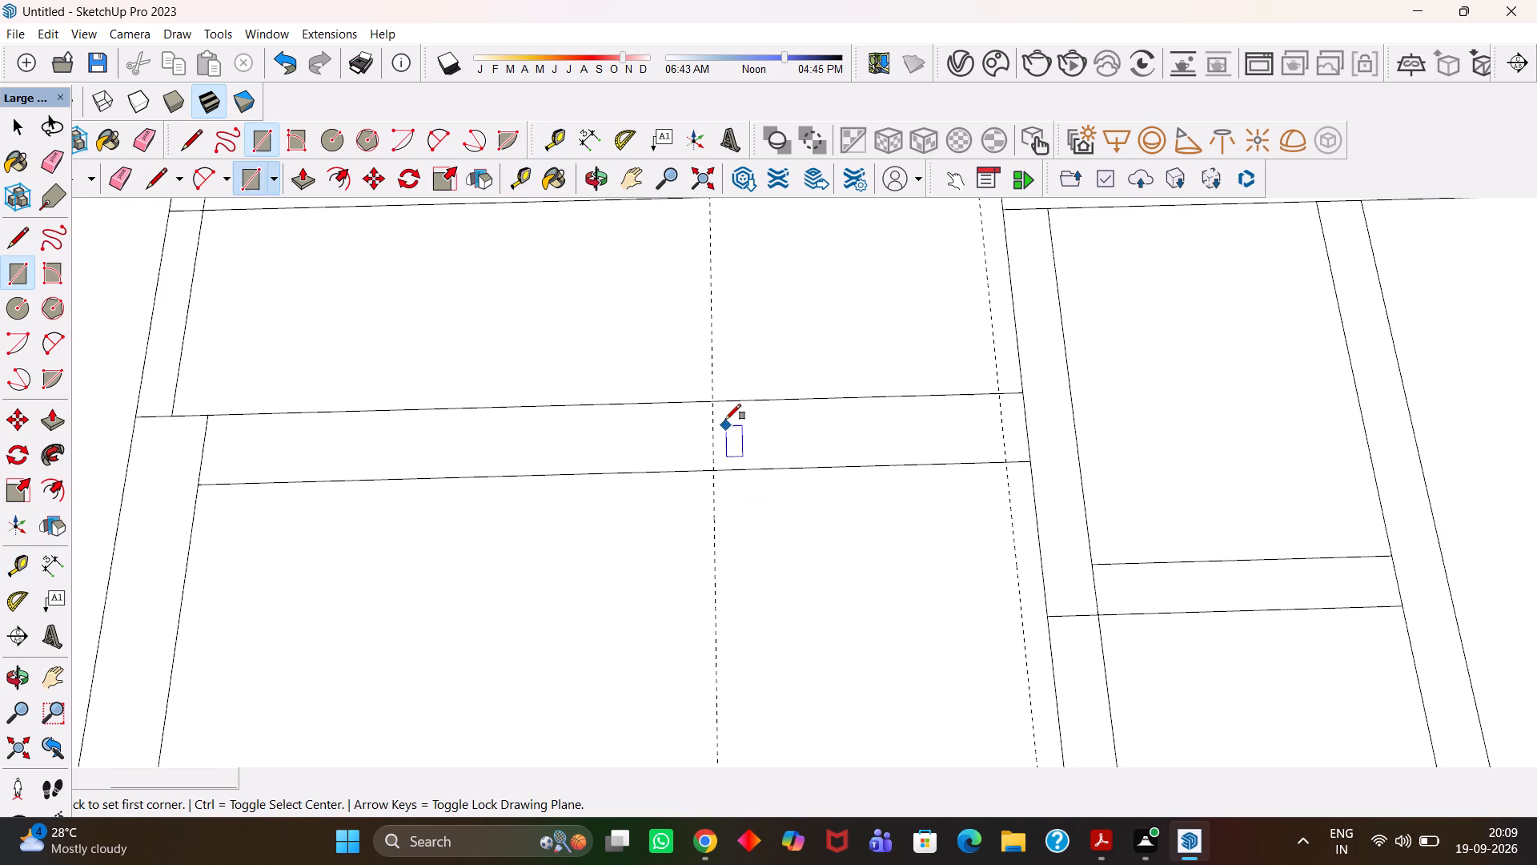
pyautogui.click(711, 406)
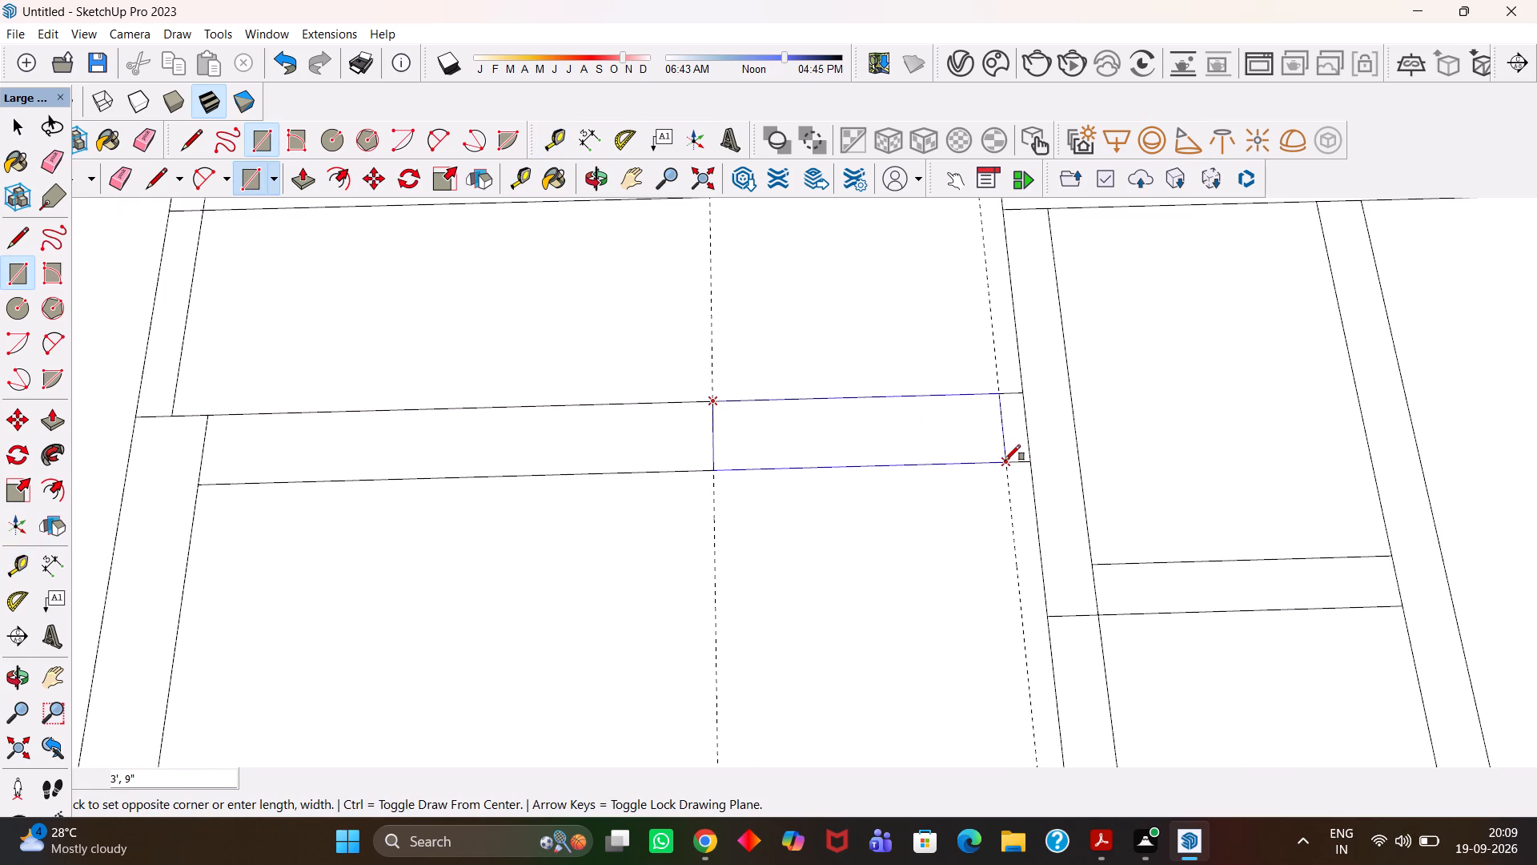
pyautogui.click(1005, 461)
pyautogui.press('h')
pyautogui.scroll(-4, 900, 459)
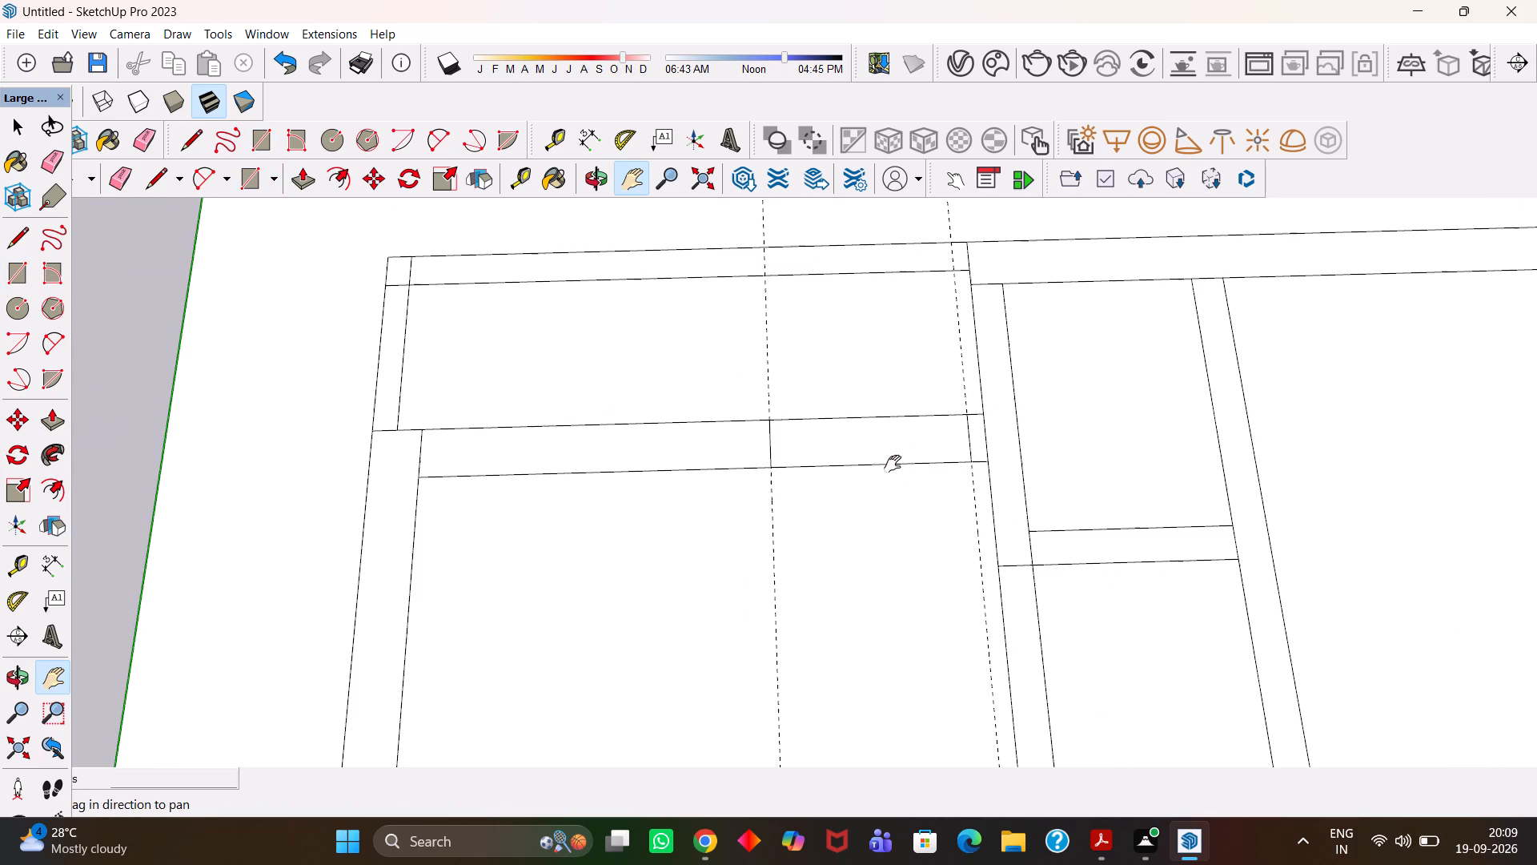
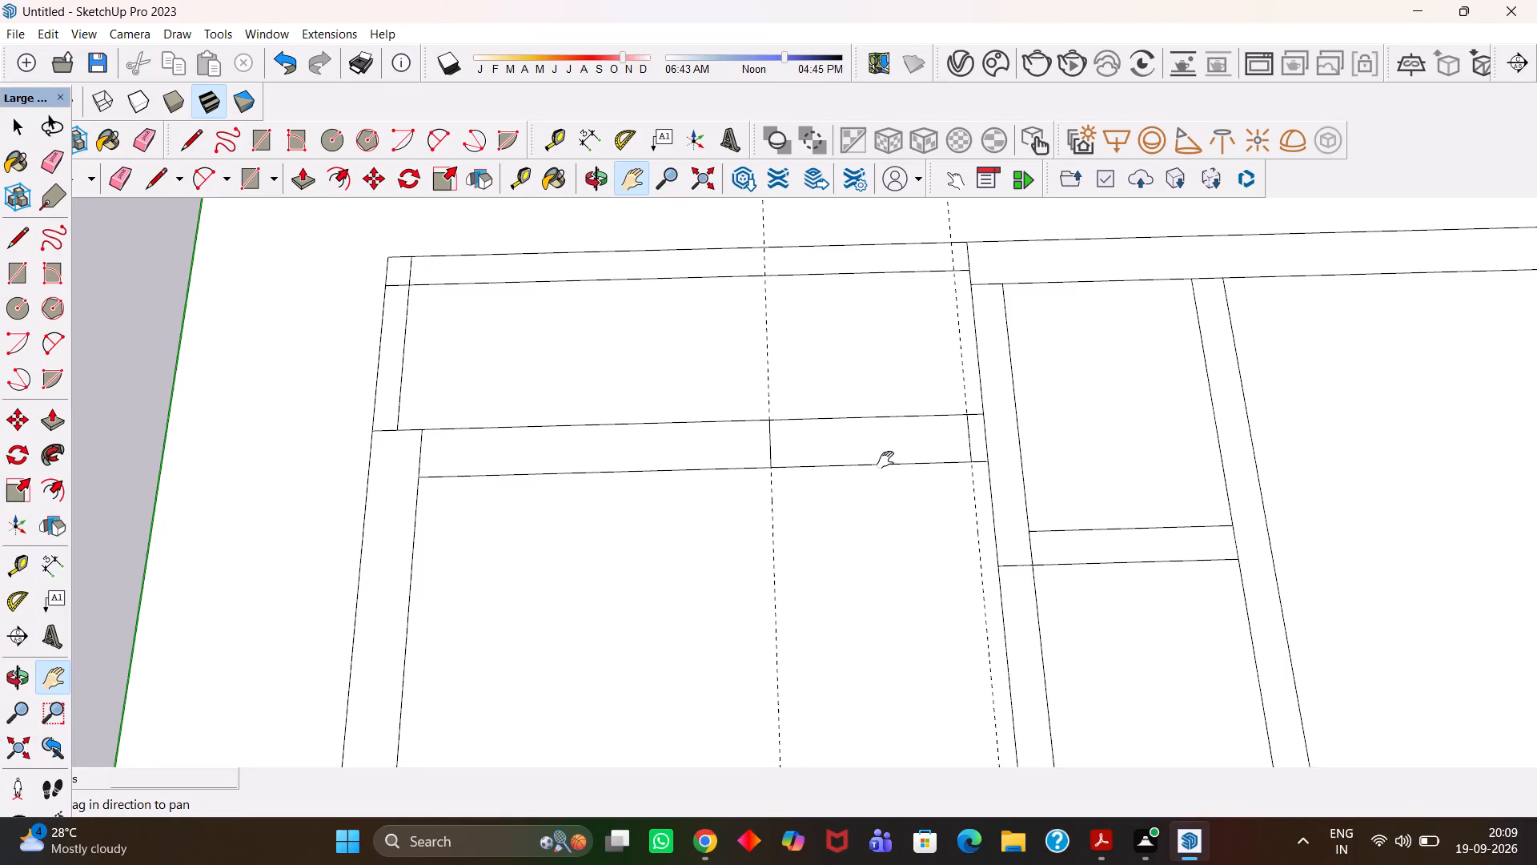
# Erase the cross wall's edges across the 3' opening, the end stub's seam line and the two opening guides.
pyautogui.scroll(2, 885, 461)
pyautogui.press('h')
pyautogui.scroll(-8, 885, 461)
pyautogui.click(811, 472)
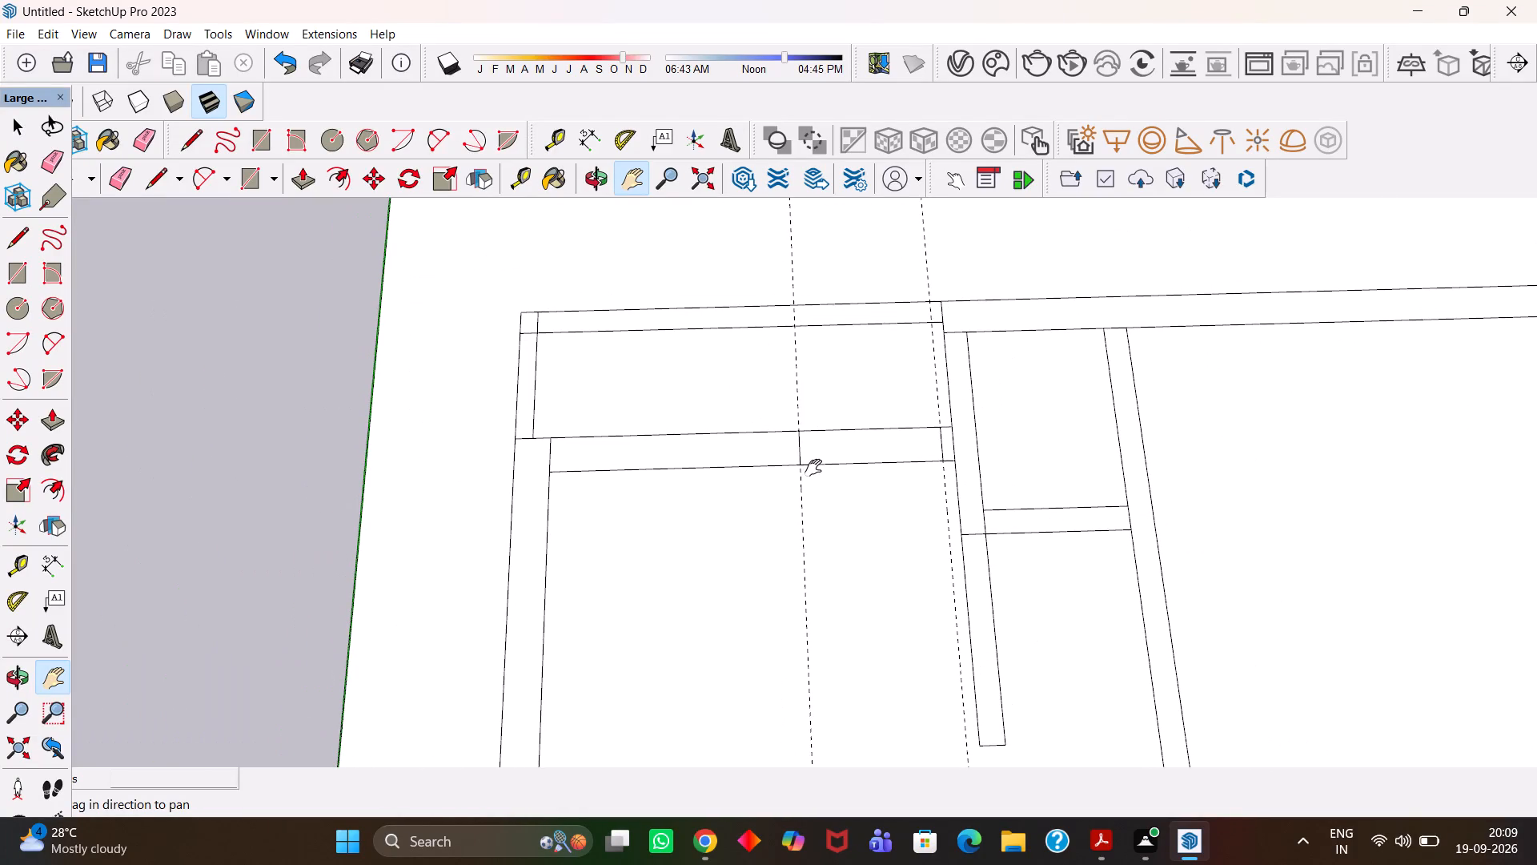
pyautogui.scroll(3, 813, 468)
pyautogui.moveTo(864, 464); pyautogui.dragTo(824, 475)
pyautogui.scroll(-3, 822, 475)
pyautogui.press('e')
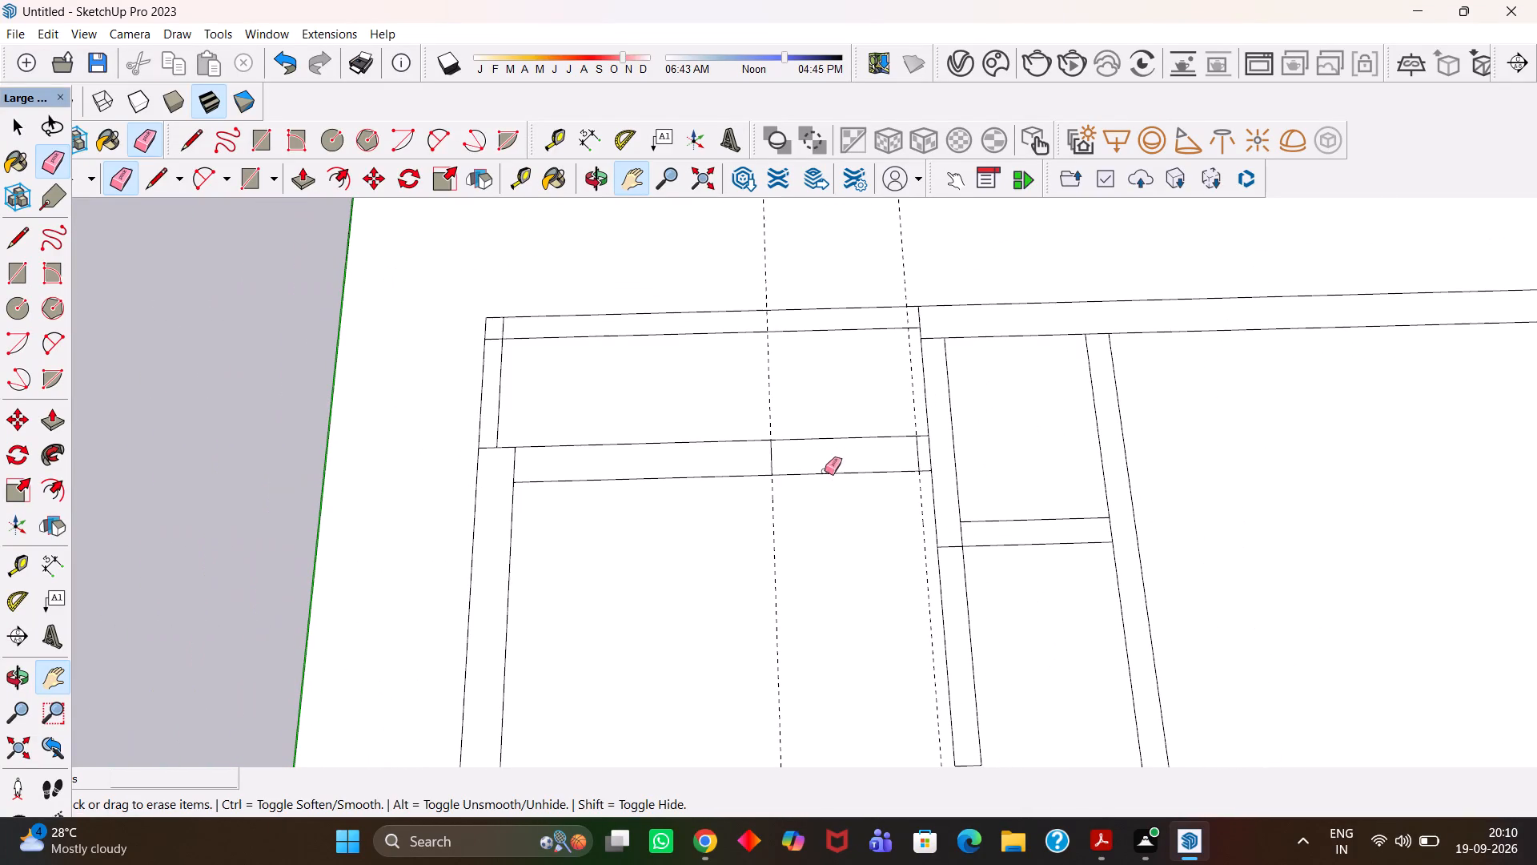
pyautogui.moveTo(836, 440); pyautogui.dragTo(785, 561)
pyautogui.moveTo(796, 529); pyautogui.dragTo(748, 557)
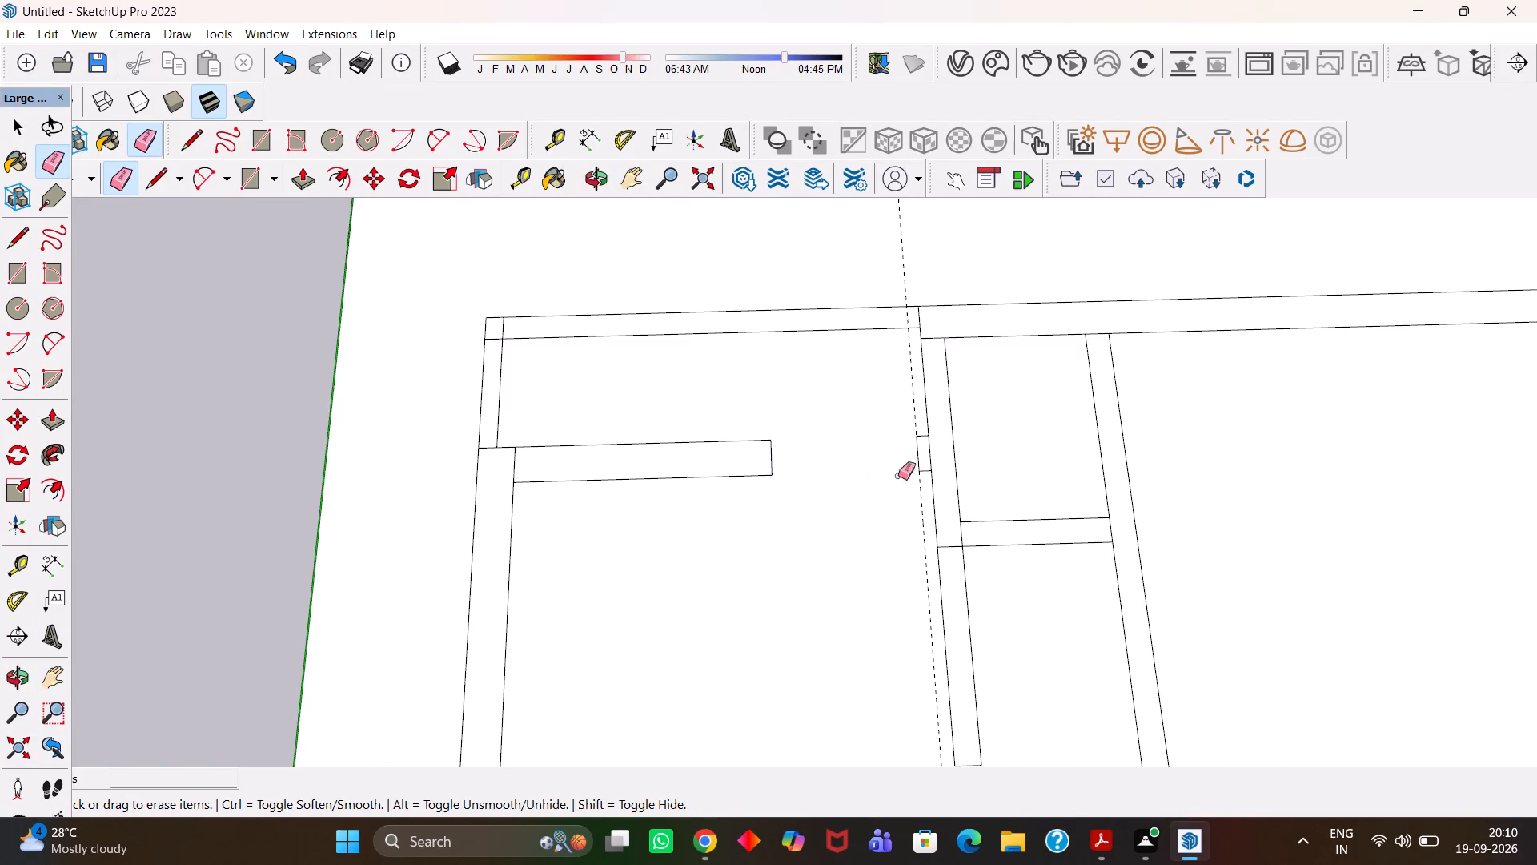
pyautogui.scroll(3, 912, 473)
pyautogui.click(936, 449)
pyautogui.moveTo(916, 400); pyautogui.dragTo(901, 399)
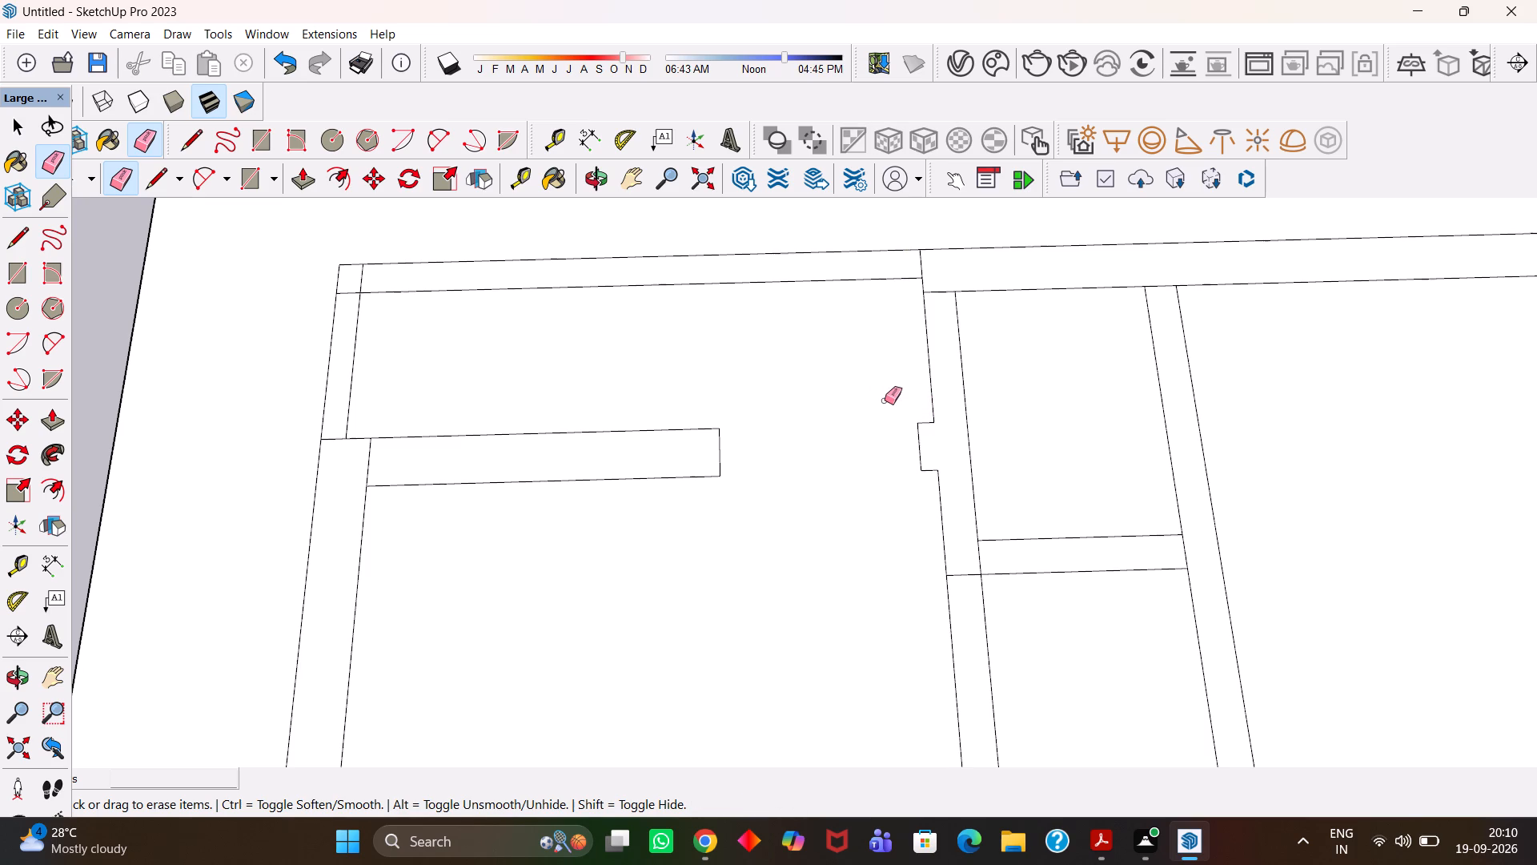
# Examine the opened cross wall, the short lengthwise partition and the surrounding room walls.
pyautogui.press('h')
pyautogui.scroll(-2, 821, 418)
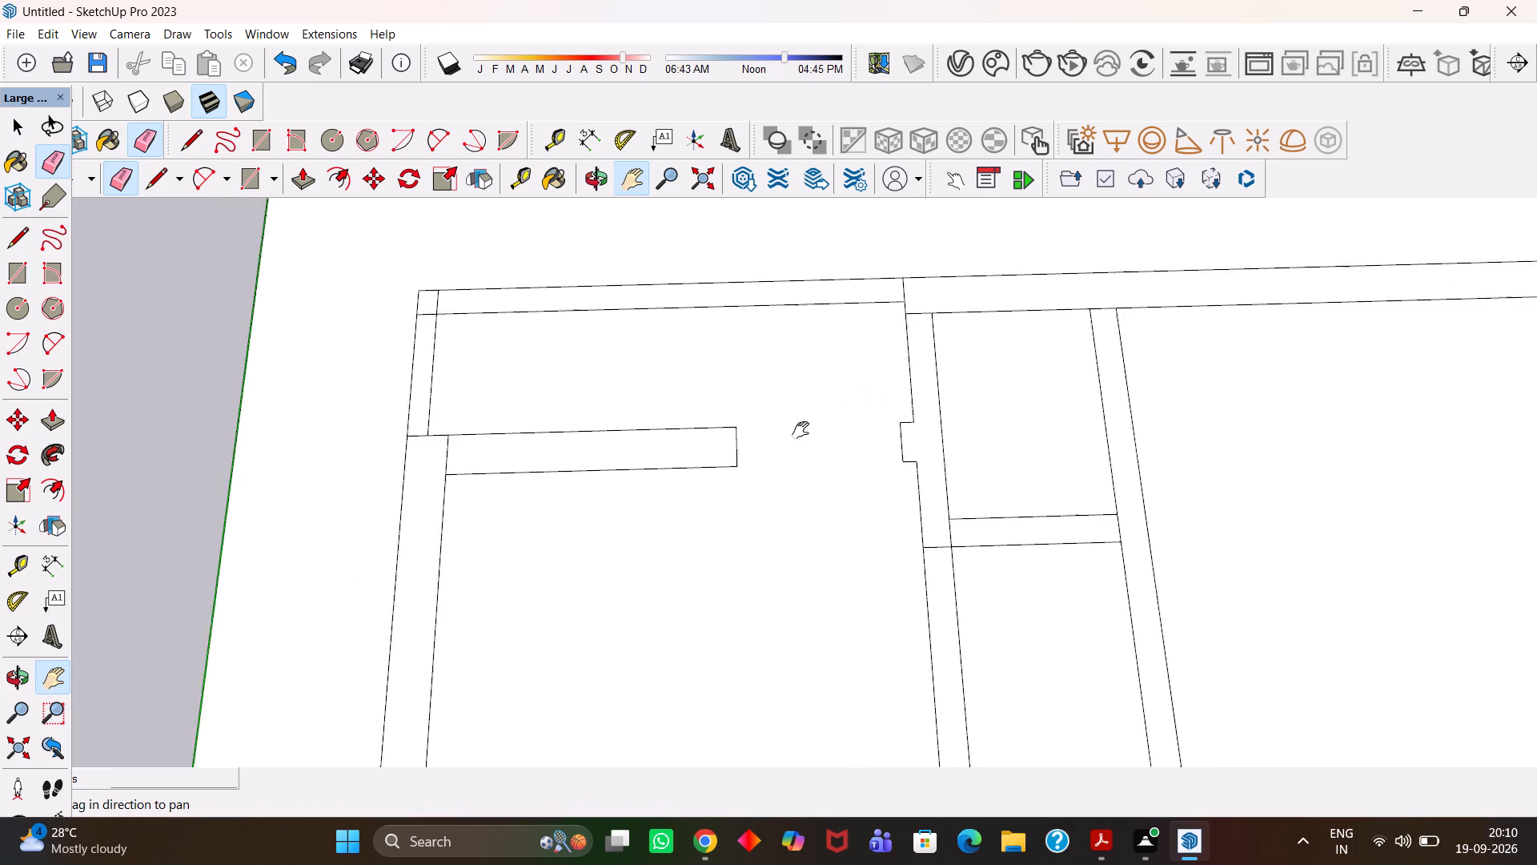
pyautogui.scroll(-2, 801, 430)
pyautogui.scroll(4, 771, 439)
pyautogui.moveTo(890, 416); pyautogui.dragTo(796, 427)
pyautogui.scroll(-6, 795, 427)
pyautogui.press('h')
pyautogui.moveTo(793, 485); pyautogui.dragTo(813, 437)
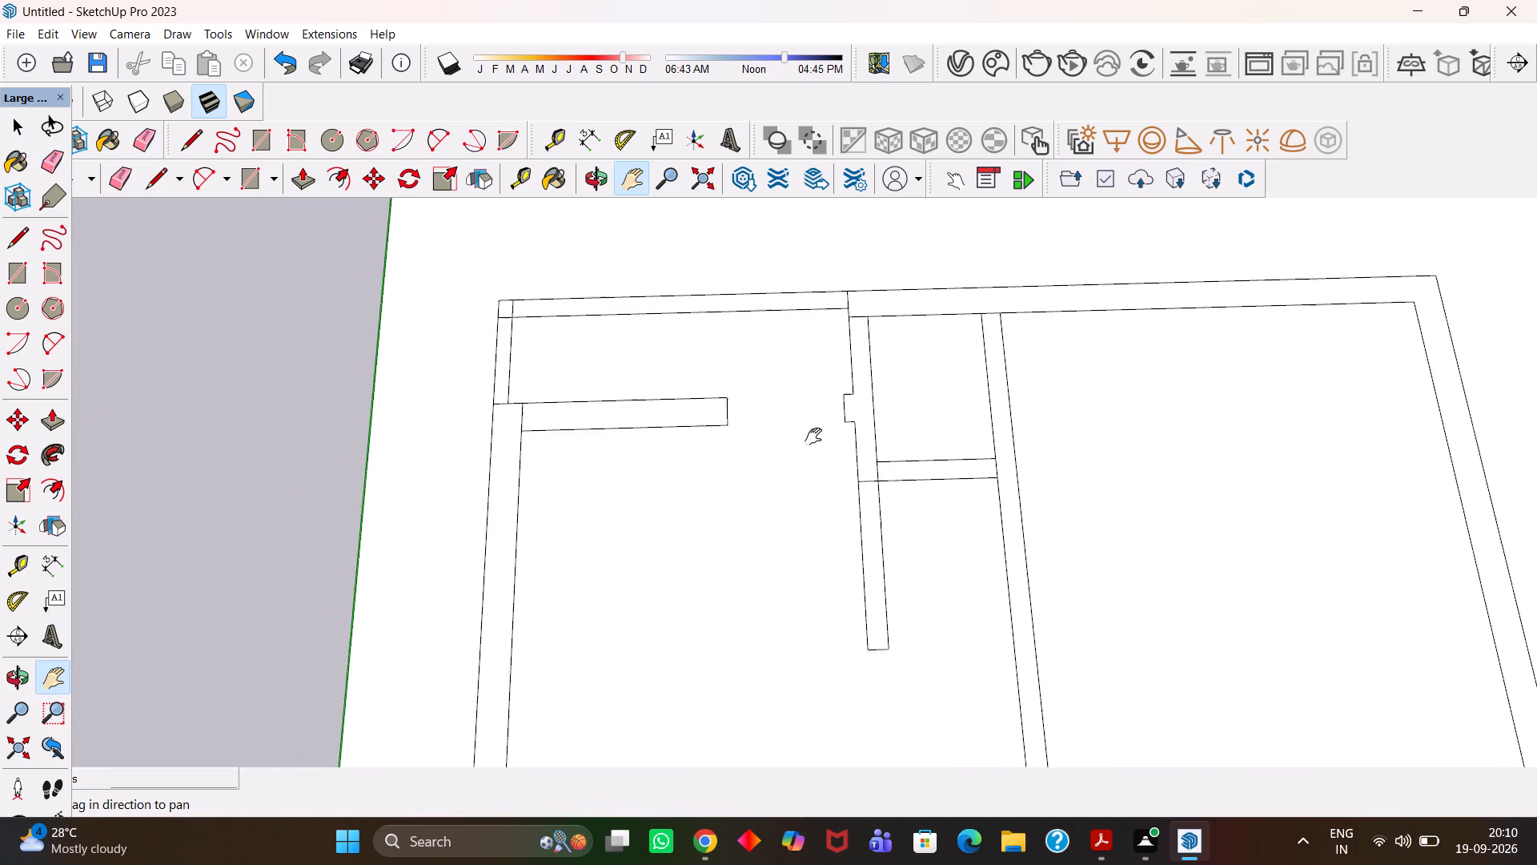
pyautogui.moveTo(813, 437); pyautogui.dragTo(812, 422)
pyautogui.scroll(-4, 778, 434)
pyautogui.scroll(11, 873, 451)
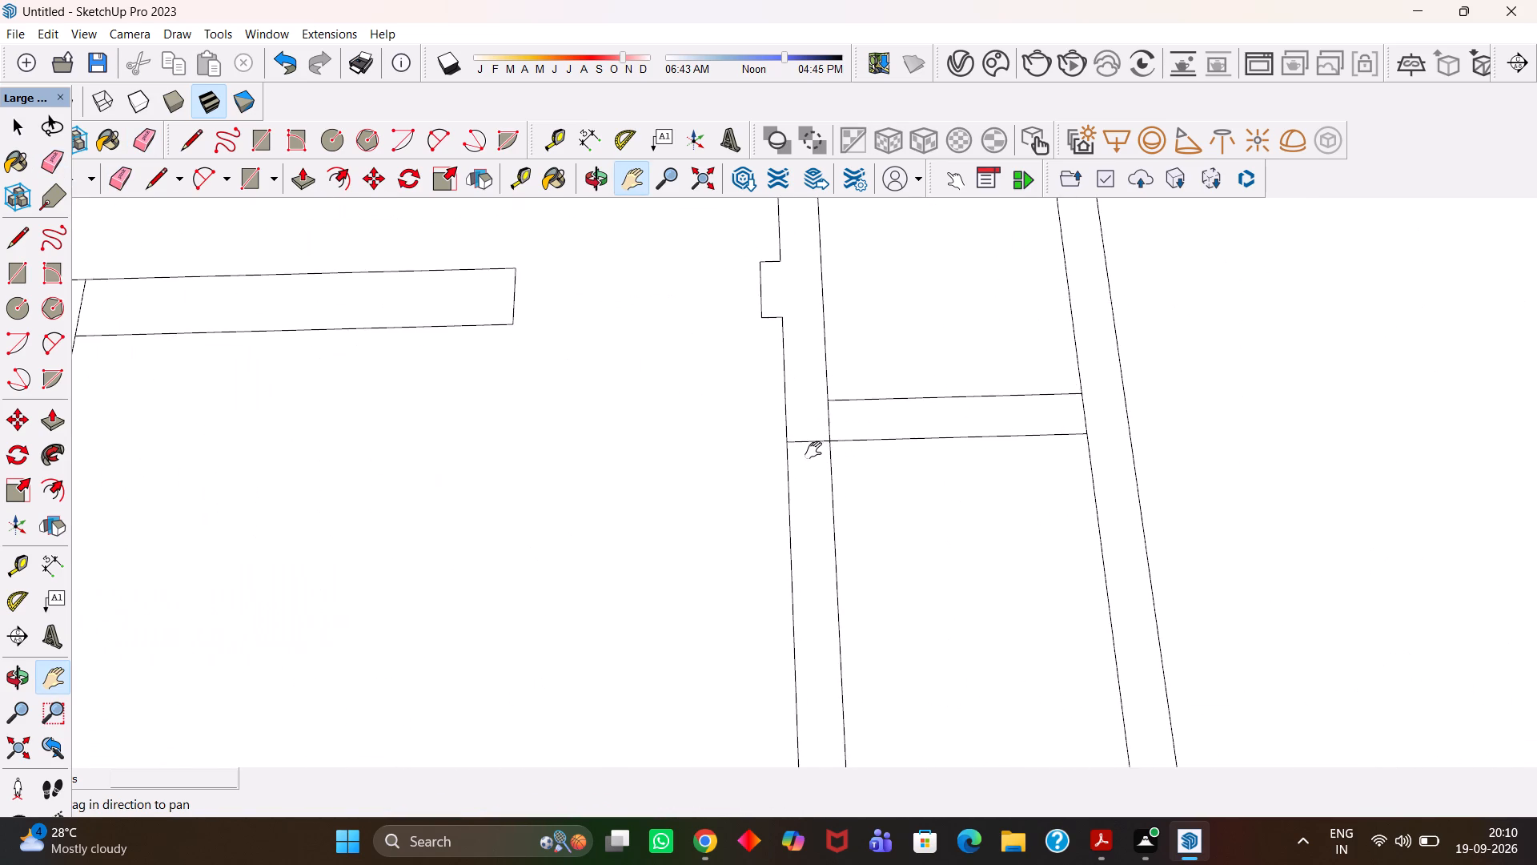
pyautogui.scroll(1, 813, 450)
pyautogui.press('h')
pyautogui.scroll(-6, 813, 450)
pyautogui.moveTo(778, 472); pyautogui.dragTo(842, 417)
pyautogui.scroll(-4, 751, 435)
pyautogui.moveTo(679, 447); pyautogui.dragTo(760, 469)
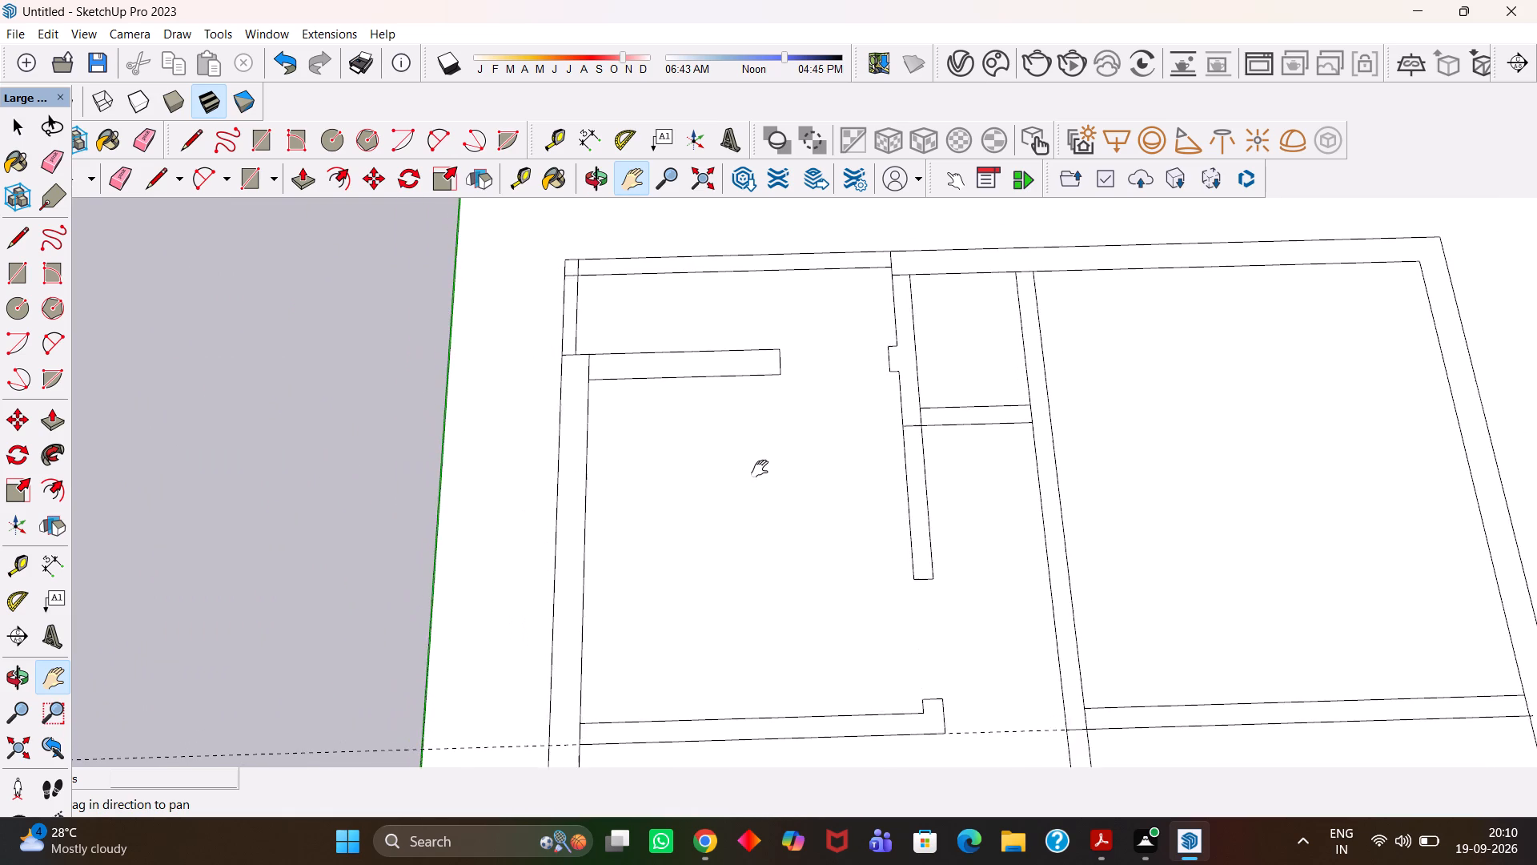
pyautogui.moveTo(760, 469); pyautogui.dragTo(761, 469)
pyautogui.scroll(-4, 767, 469)
pyautogui.scroll(4, 767, 470)
pyautogui.scroll(-5, 767, 470)
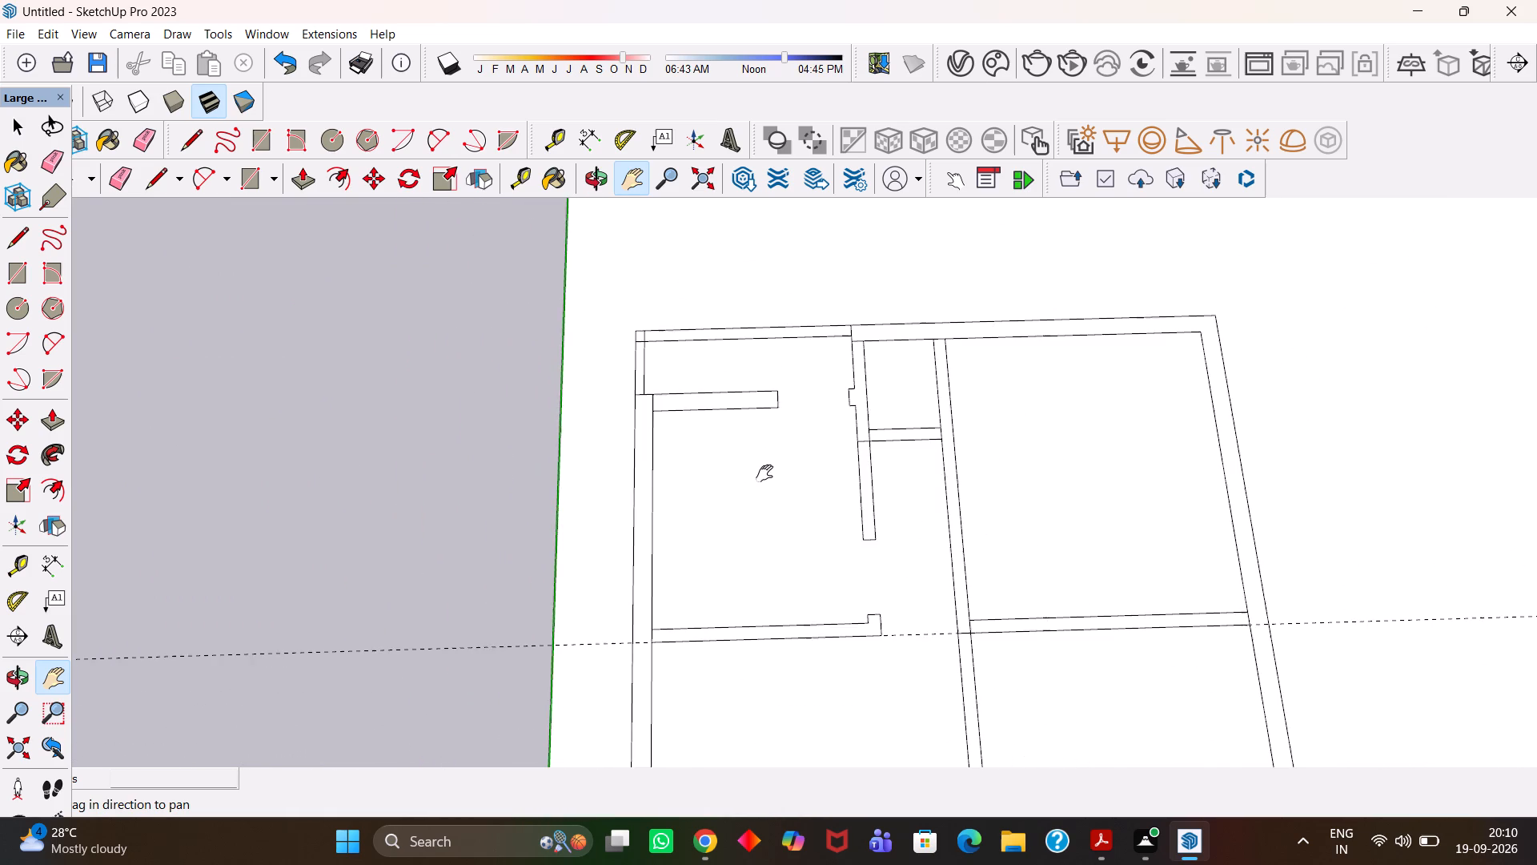
pyautogui.scroll(-4, 764, 473)
# Erase the leftover guide running along the crosswise partitions' near edge.
pyautogui.press('h')
pyautogui.scroll(-3, 760, 477)
pyautogui.scroll(4, 755, 485)
pyautogui.moveTo(740, 495); pyautogui.dragTo(804, 513)
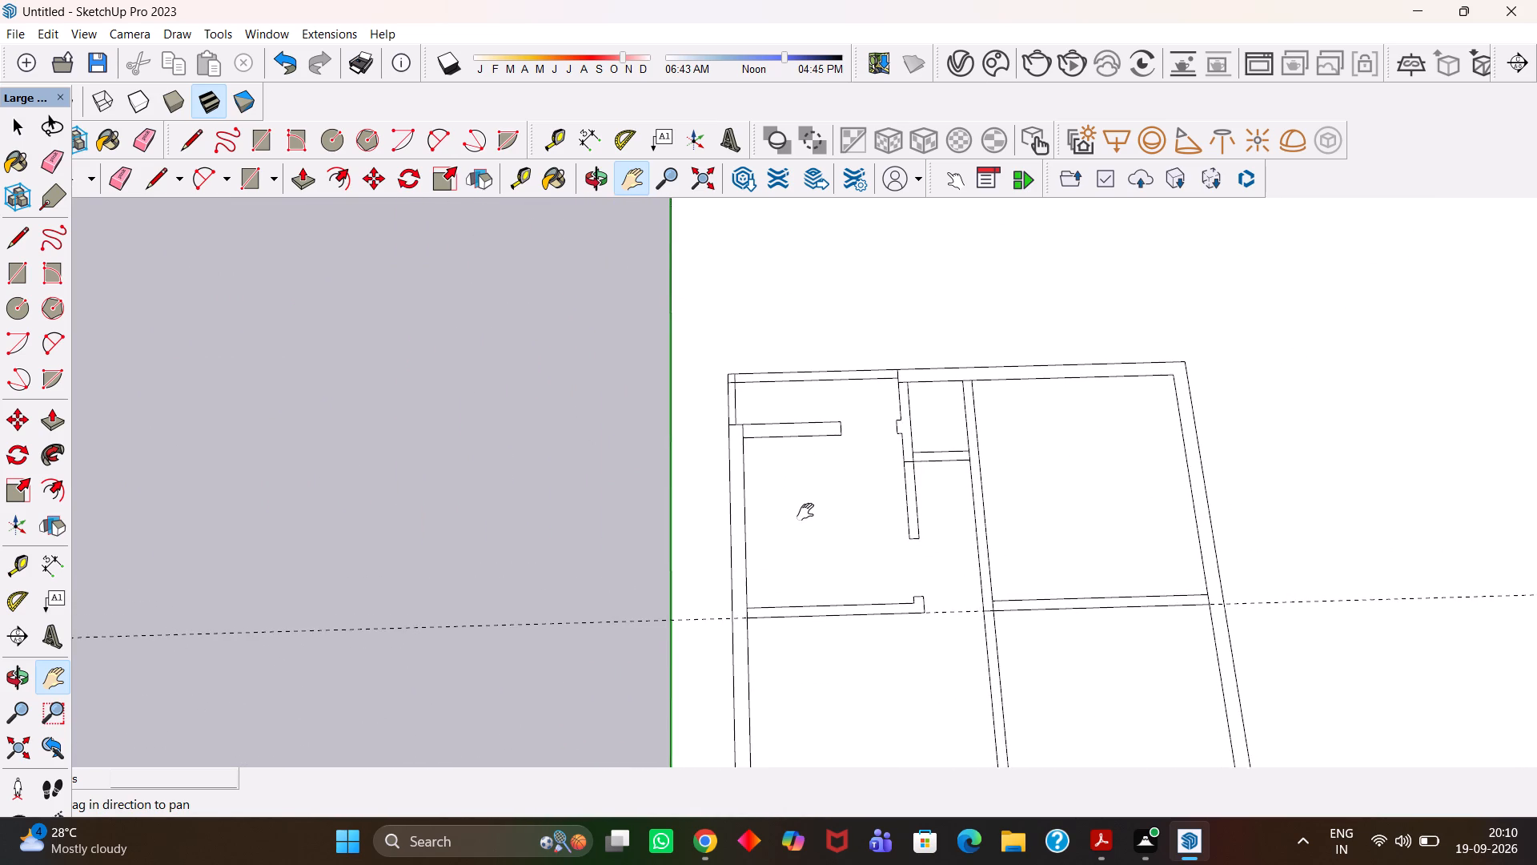
pyautogui.scroll(2, 793, 524)
pyautogui.press('e')
pyautogui.moveTo(692, 635); pyautogui.dragTo(672, 659)
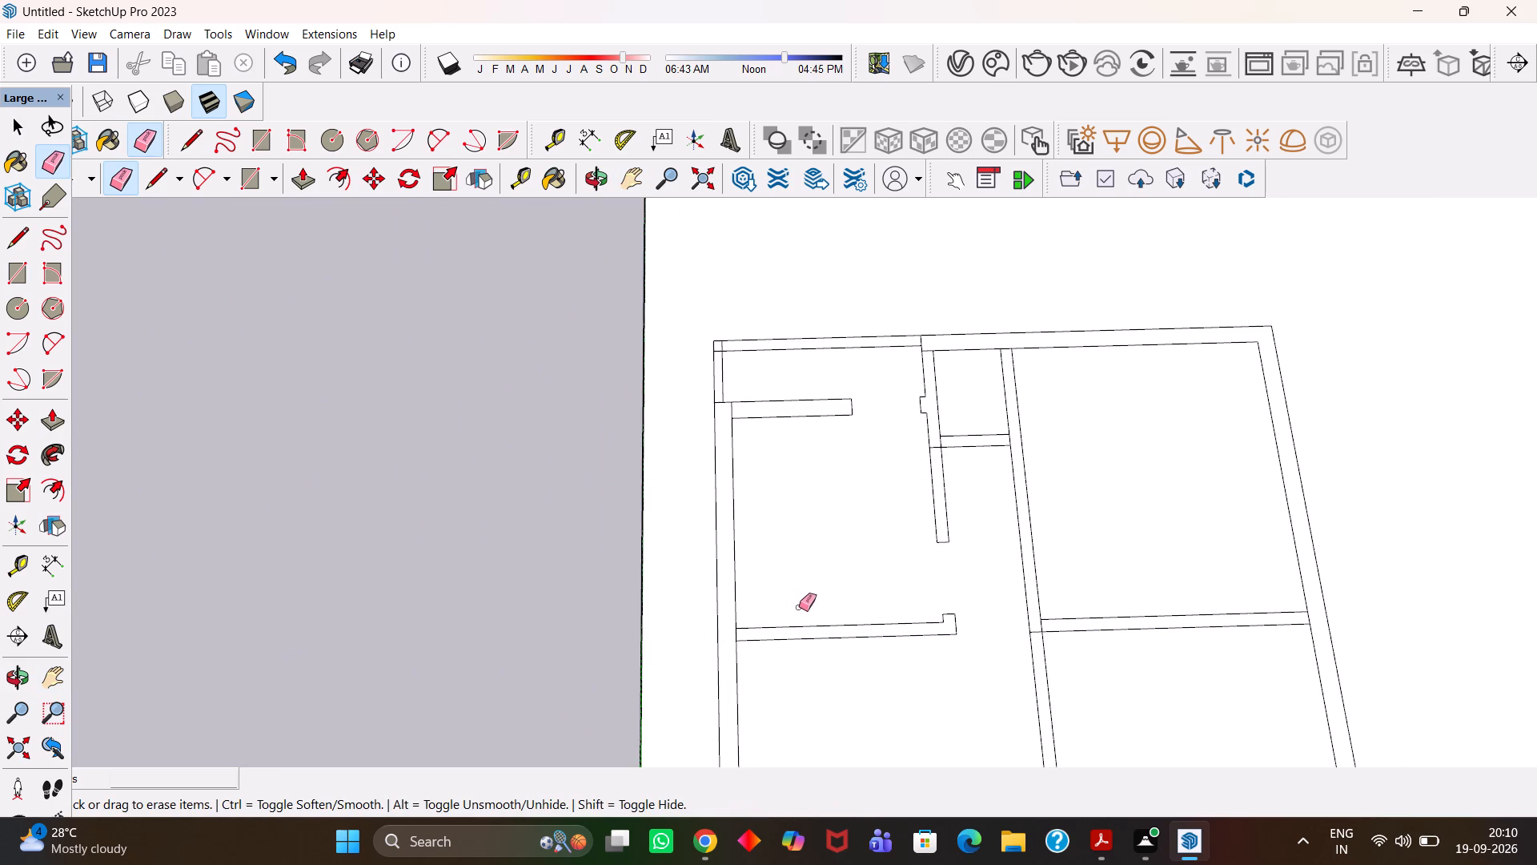
# Examine the room beside the side wall, the passage and the adjoining large far room for the next door position.
pyautogui.scroll(1, 799, 605)
pyautogui.press('h')
pyautogui.scroll(4, 794, 593)
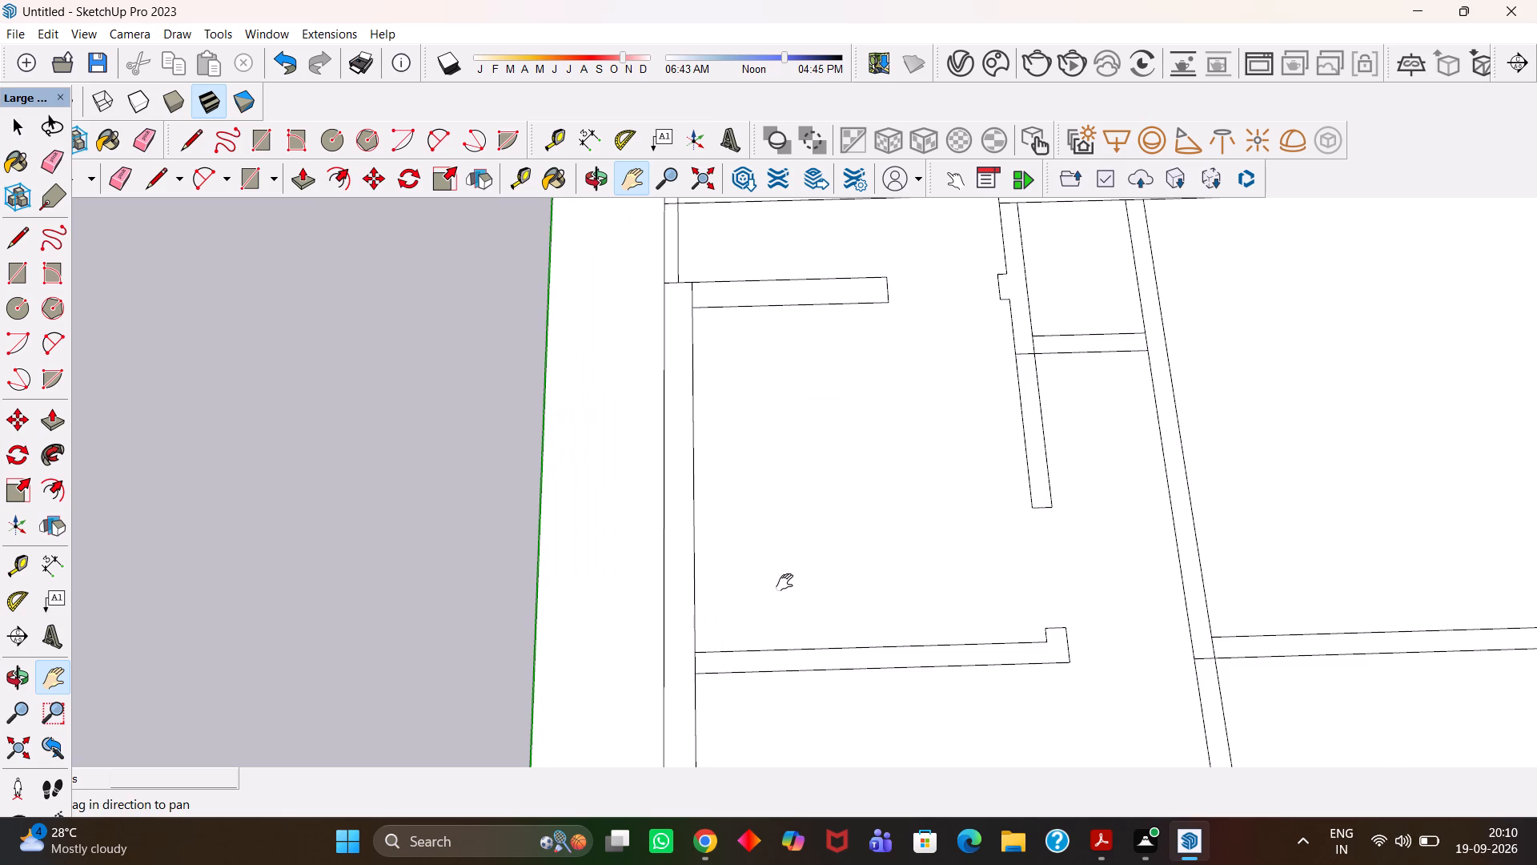
pyautogui.scroll(1, 785, 581)
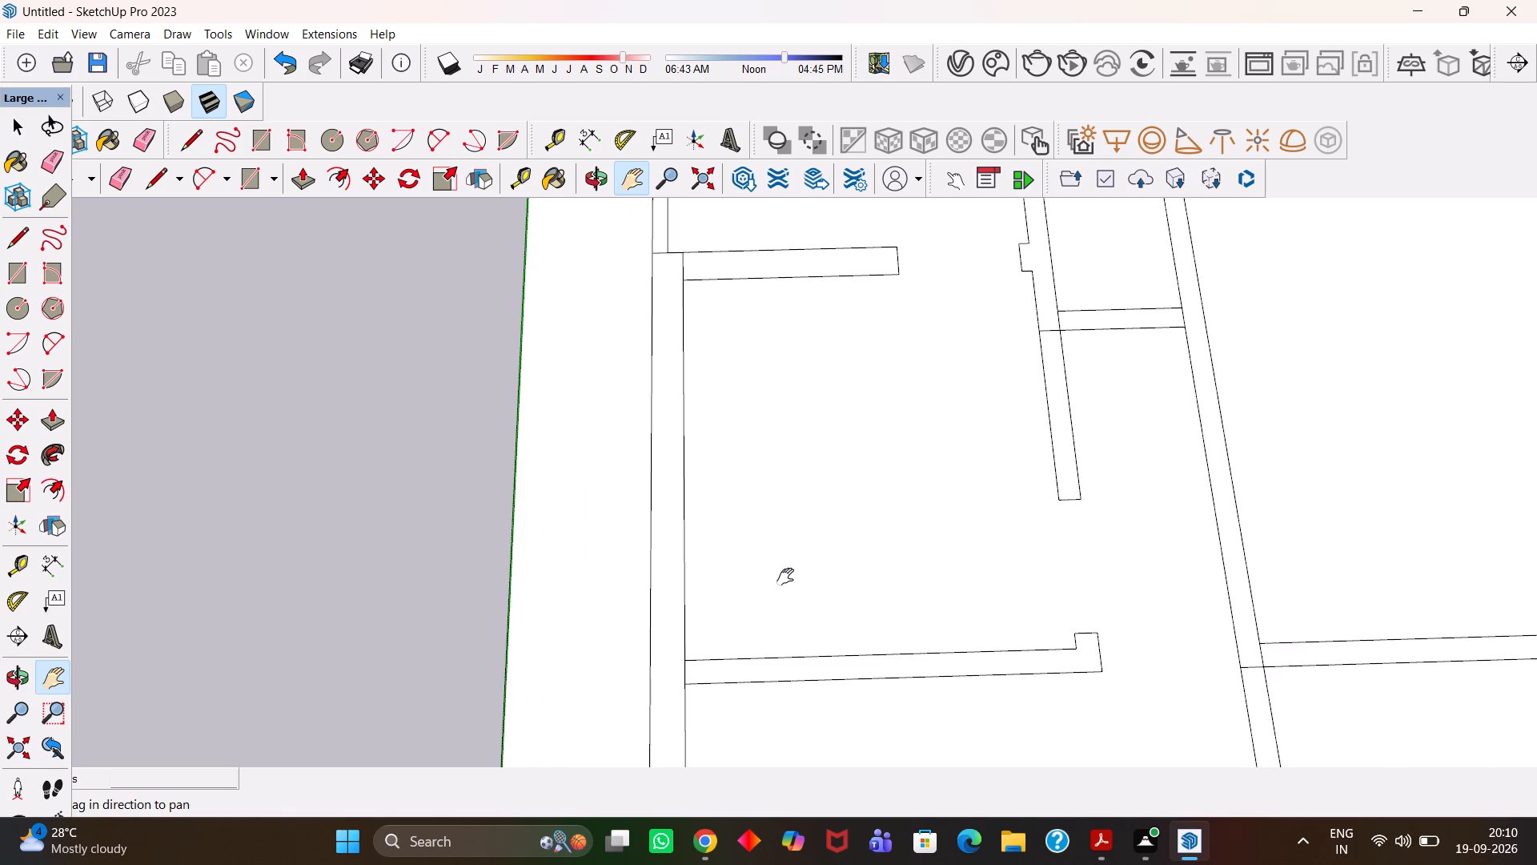
pyautogui.press('h')
pyautogui.scroll(-4, 785, 577)
pyautogui.moveTo(899, 520); pyautogui.dragTo(709, 561)
pyautogui.moveTo(872, 541); pyautogui.dragTo(716, 544)
pyautogui.moveTo(702, 508); pyautogui.dragTo(647, 500)
pyautogui.moveTo(821, 513); pyautogui.dragTo(702, 499)
pyautogui.scroll(2, 704, 488)
pyautogui.scroll(-2, 704, 486)
pyautogui.moveTo(704, 482); pyautogui.dragTo(722, 494)
pyautogui.scroll(1, 714, 542)
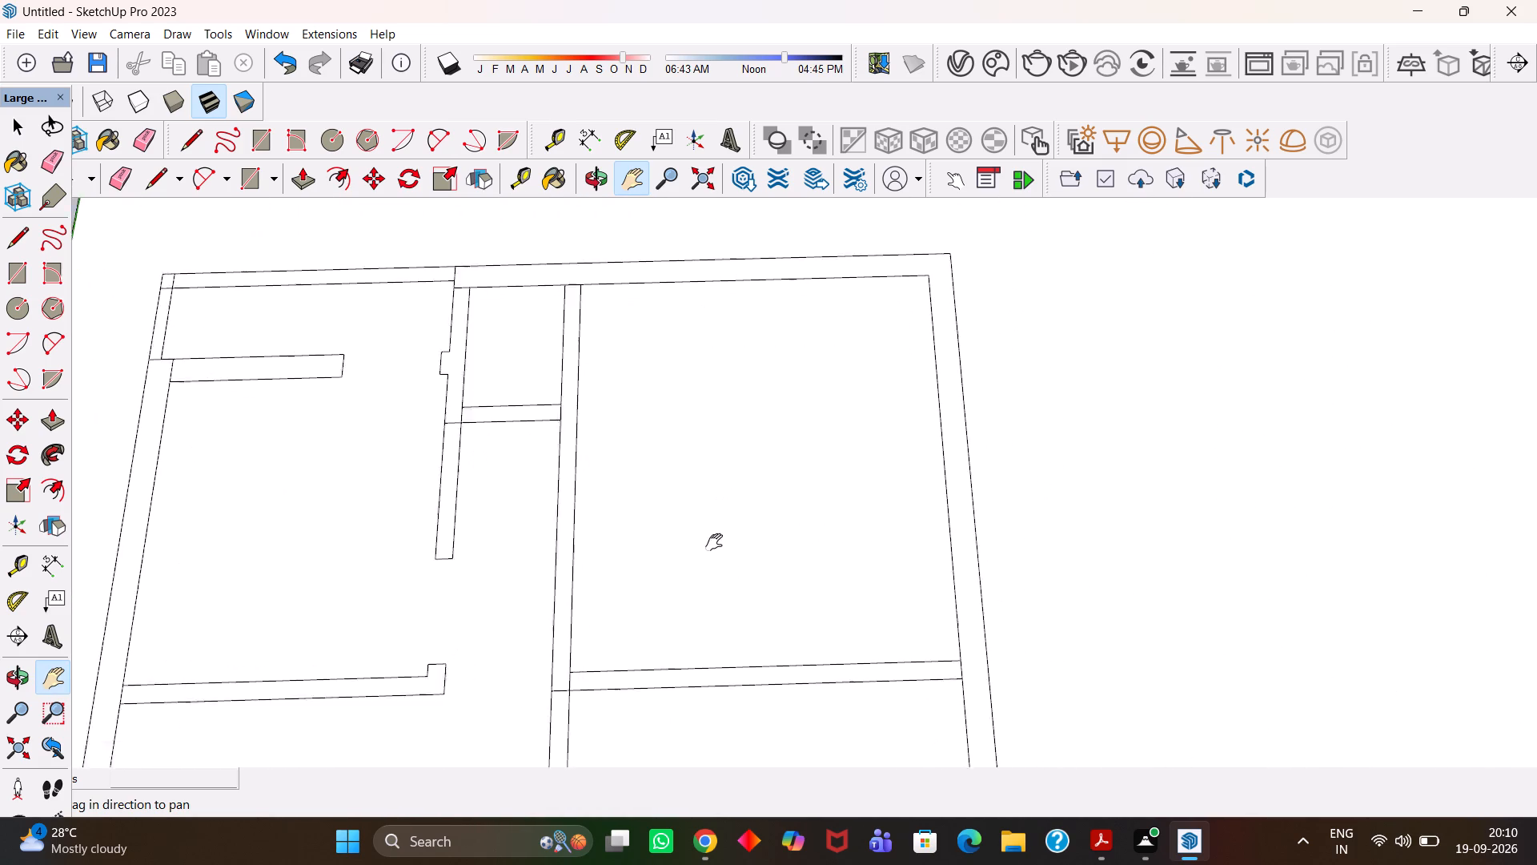
# Mark a 3' opening in the long lengthwise partition with guides, starting 3" from the large far room's crosswise partition.
pyautogui.scroll(2, 714, 542)
pyautogui.press('t')
pyautogui.click(647, 695)
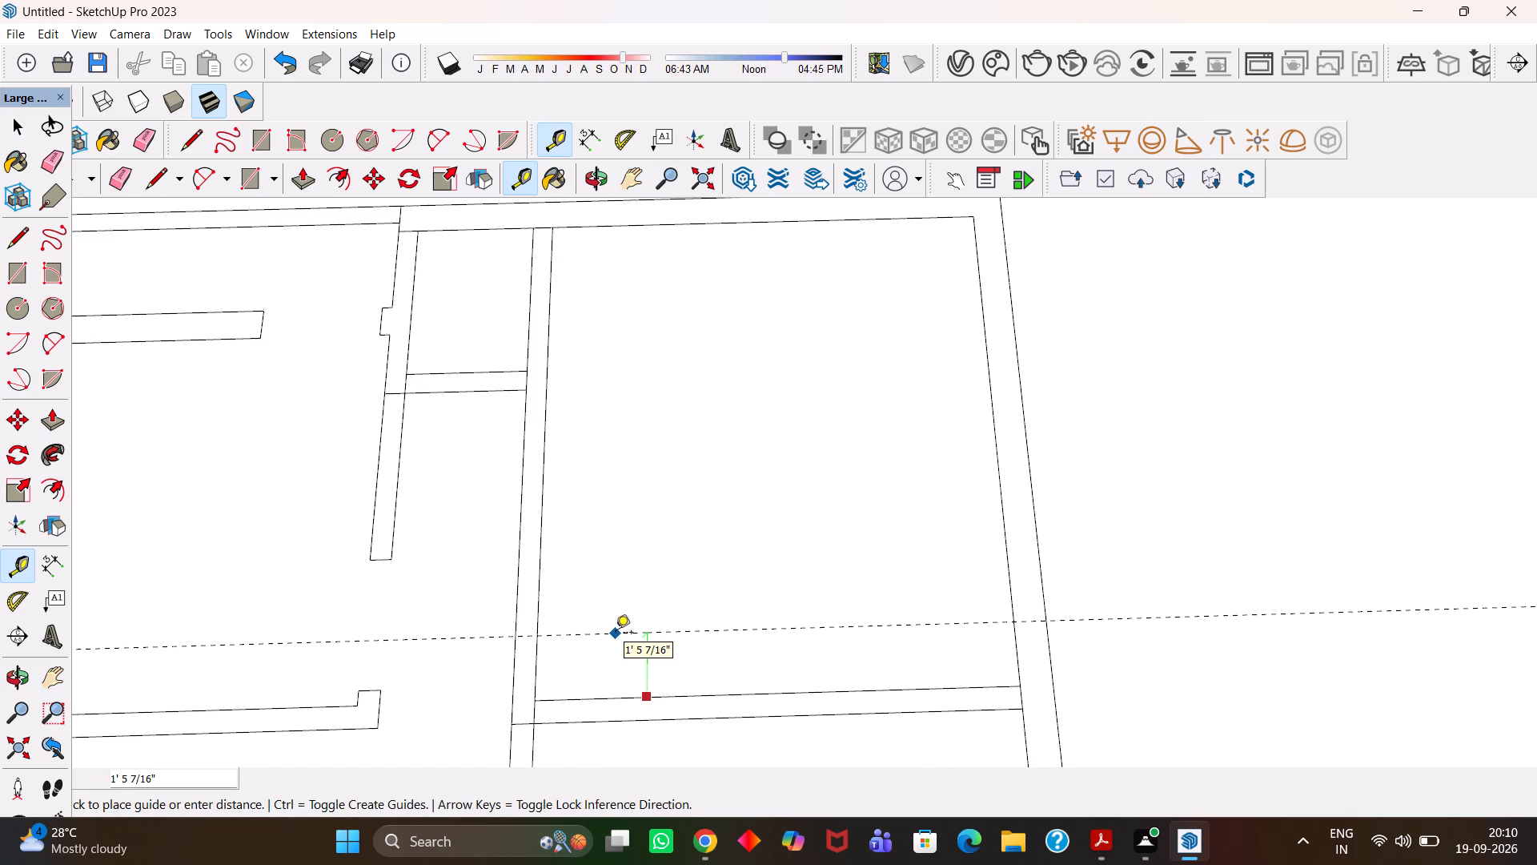
pyautogui.write('3"')
pyautogui.press('Return')
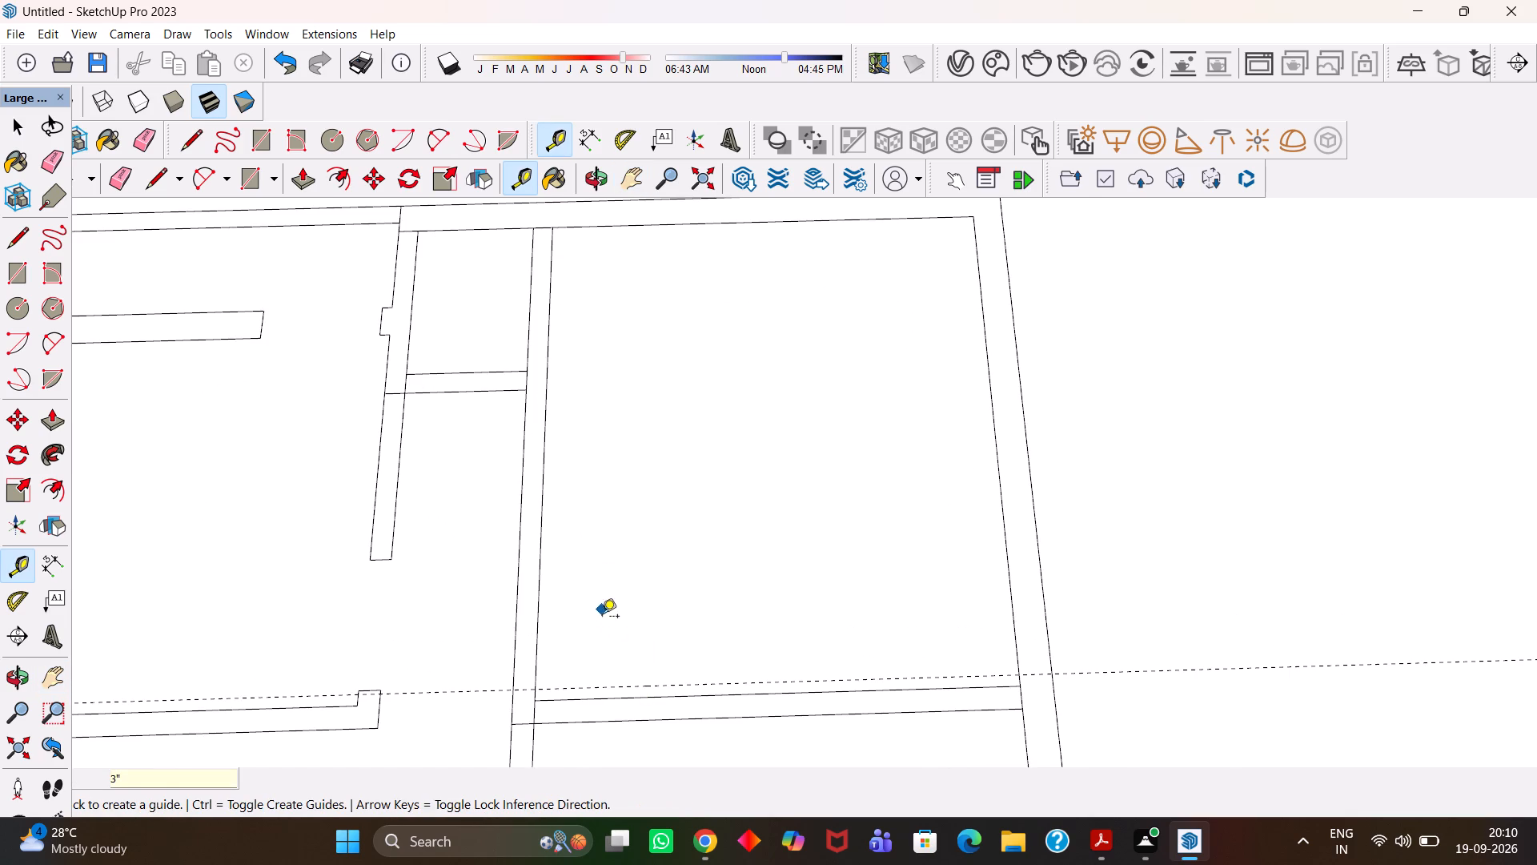
pyautogui.scroll(3, 601, 630)
pyautogui.click(537, 707)
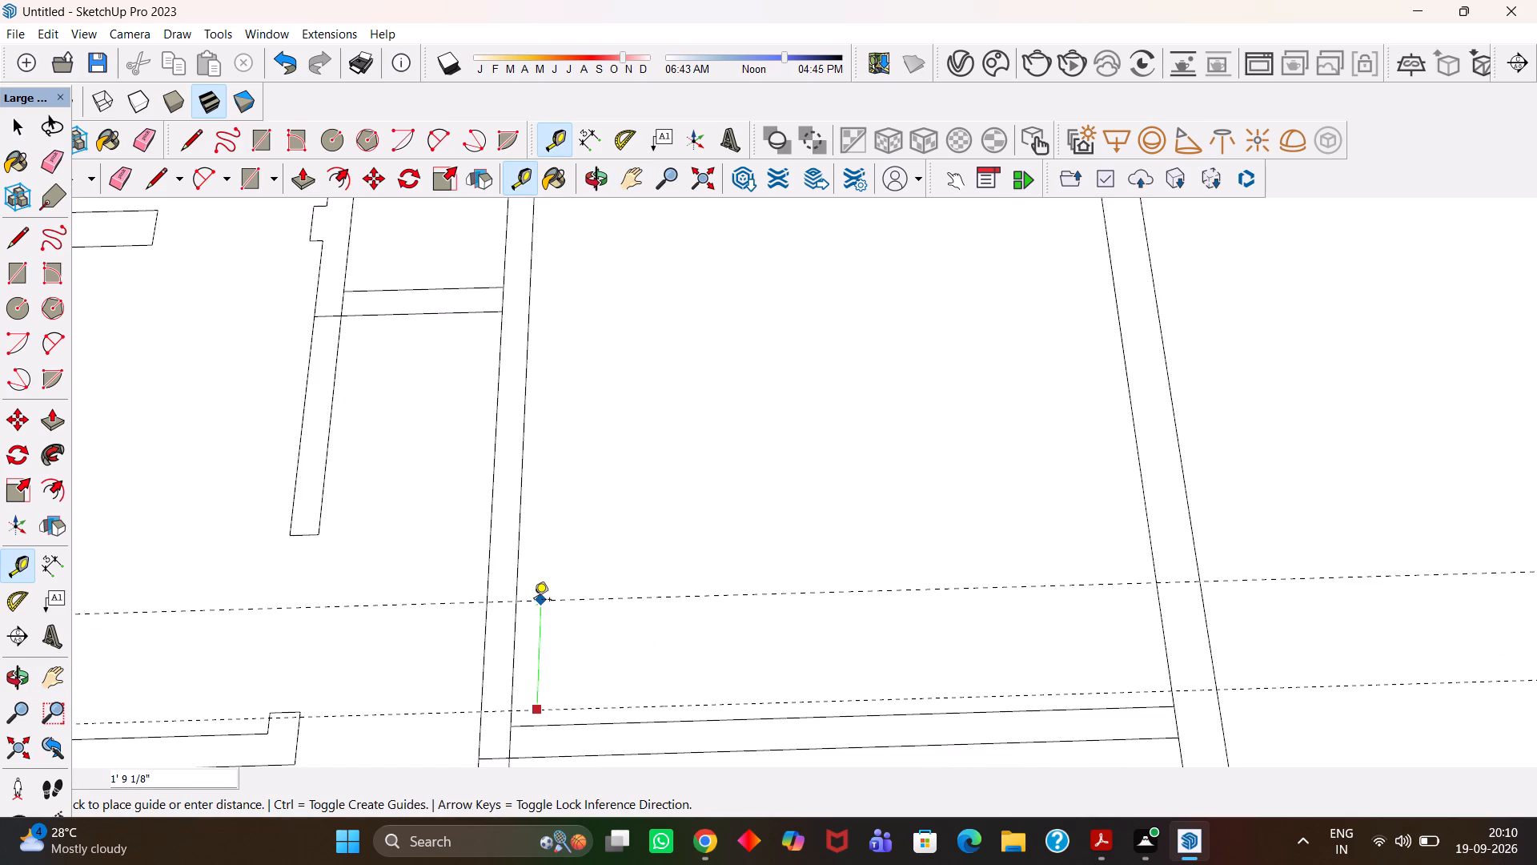
pyautogui.write("3'")
pyautogui.press('Return')
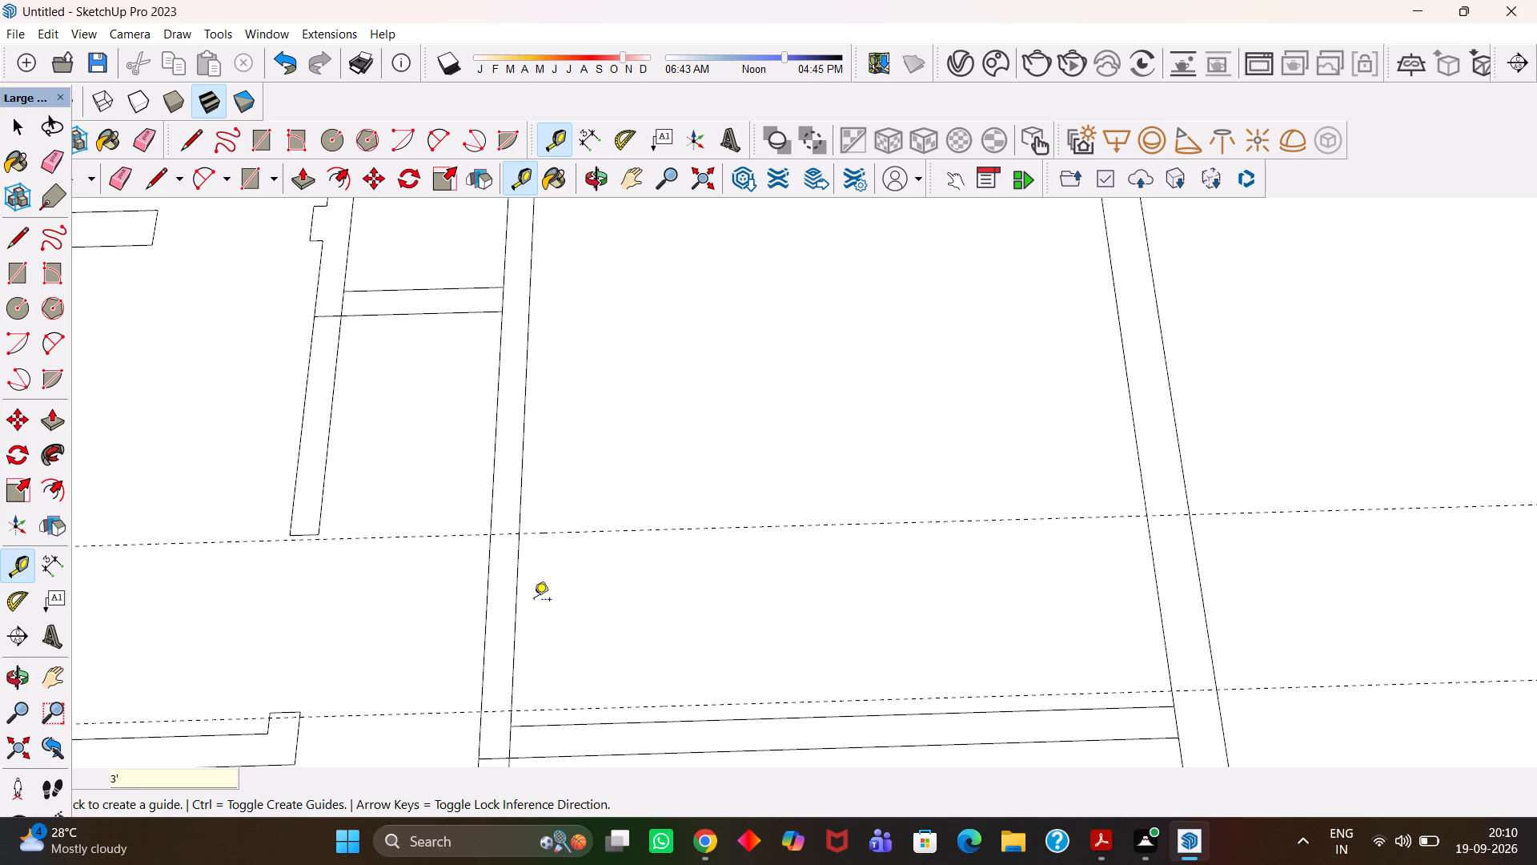
# Draw a 3' by 6" opening rectangle across the long lengthwise partition between the two guides.
pyautogui.press('h')
pyautogui.moveTo(512, 607); pyautogui.dragTo(592, 605)
pyautogui.scroll(2, 593, 615)
pyautogui.press('r')
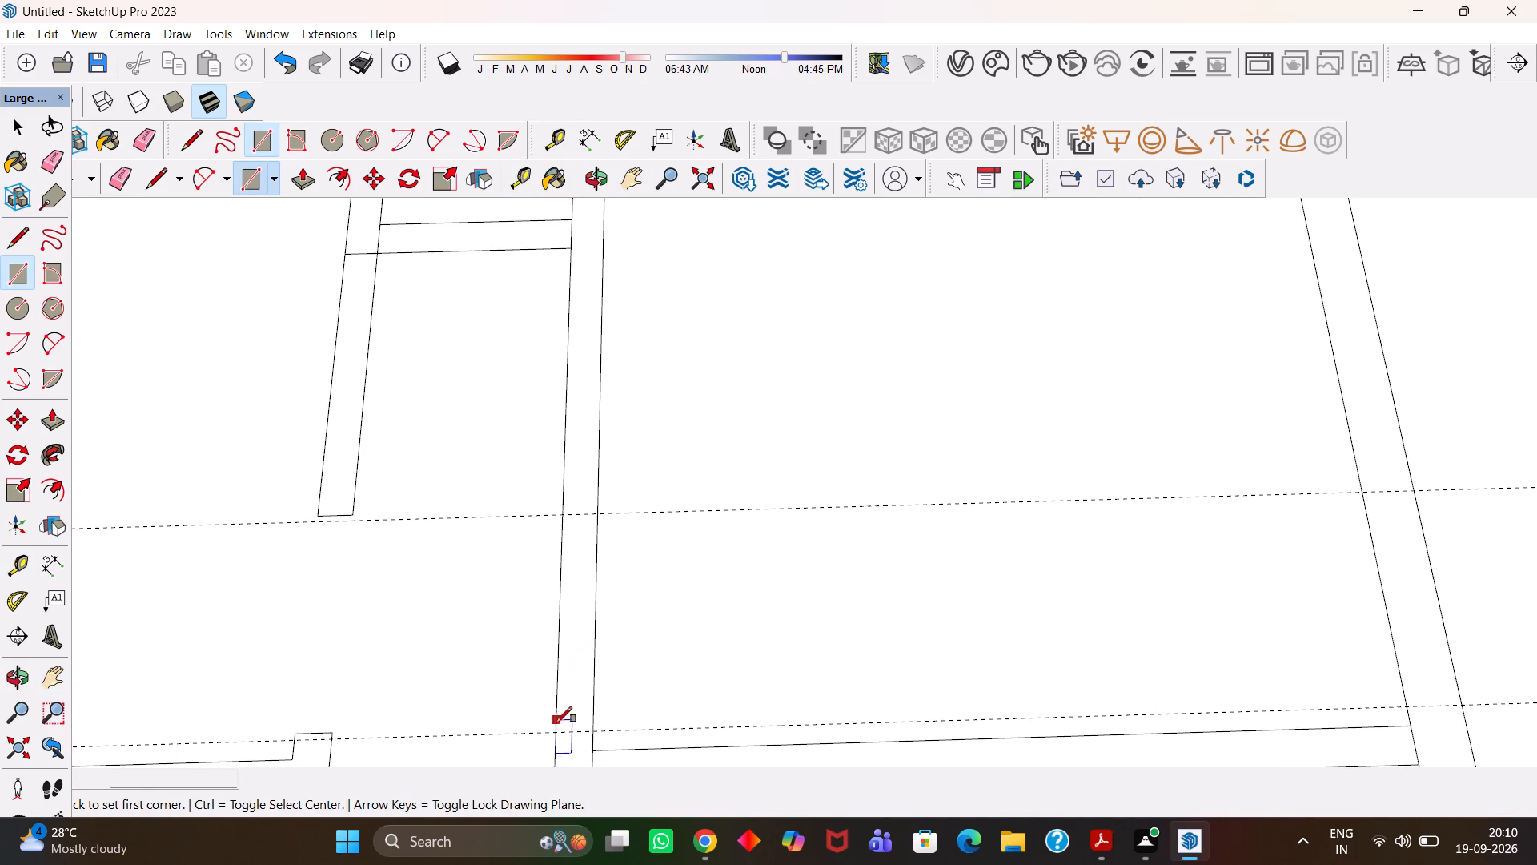
pyautogui.click(552, 730)
pyautogui.click(600, 517)
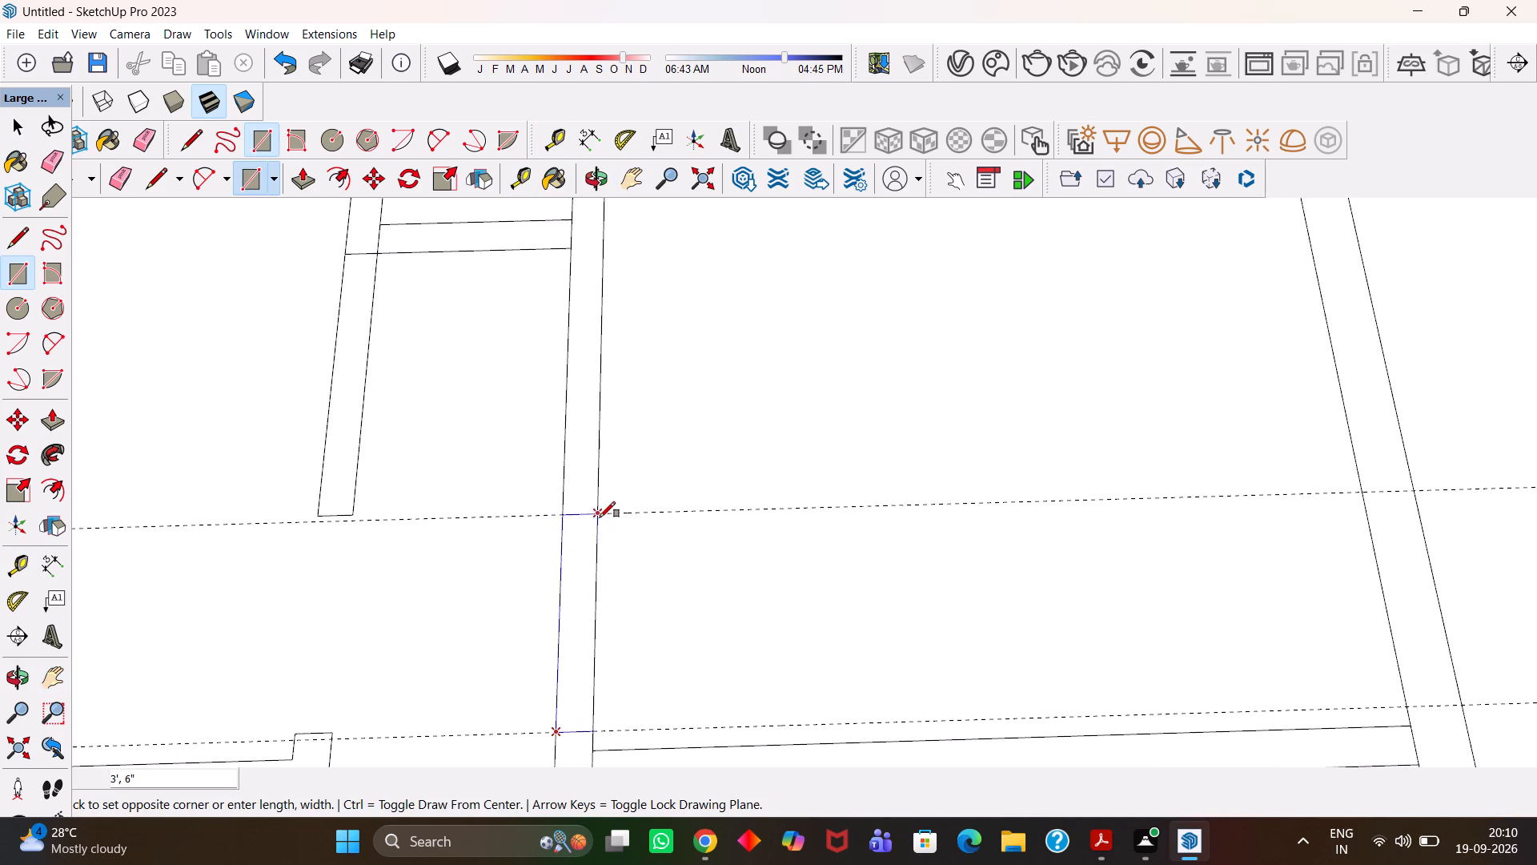
# Erase the long partition's edges across the 3' opening, the junction seam lines and both opening guides.
pyautogui.scroll(-4, 600, 519)
pyautogui.press('e')
pyautogui.moveTo(628, 561); pyautogui.dragTo(520, 608)
pyautogui.moveTo(672, 507); pyautogui.dragTo(658, 540)
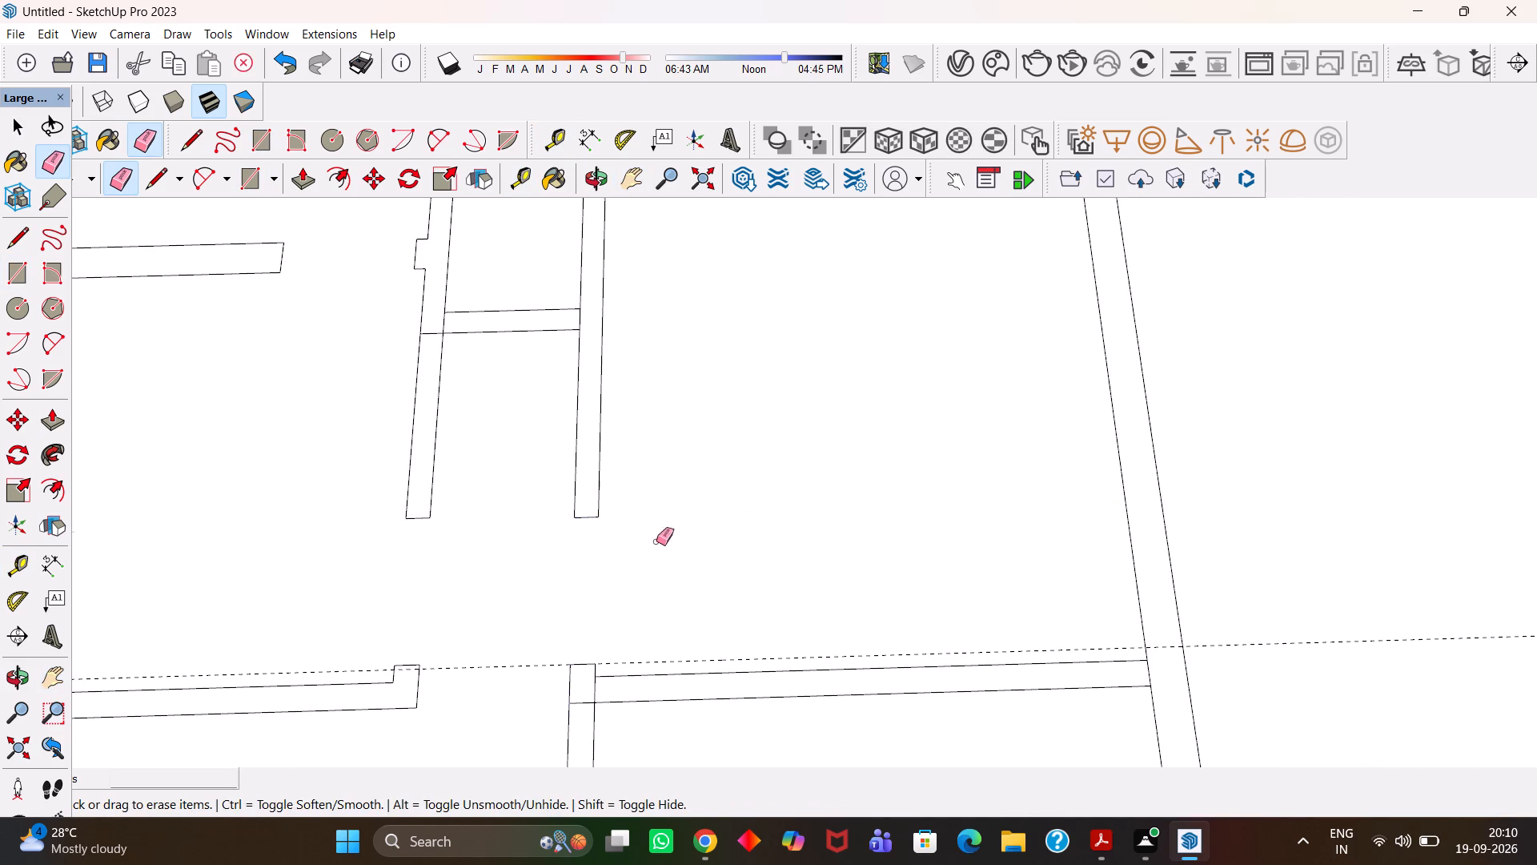
pyautogui.moveTo(524, 626); pyautogui.dragTo(524, 663)
pyautogui.scroll(3, 619, 690)
pyautogui.moveTo(588, 695); pyautogui.dragTo(567, 701)
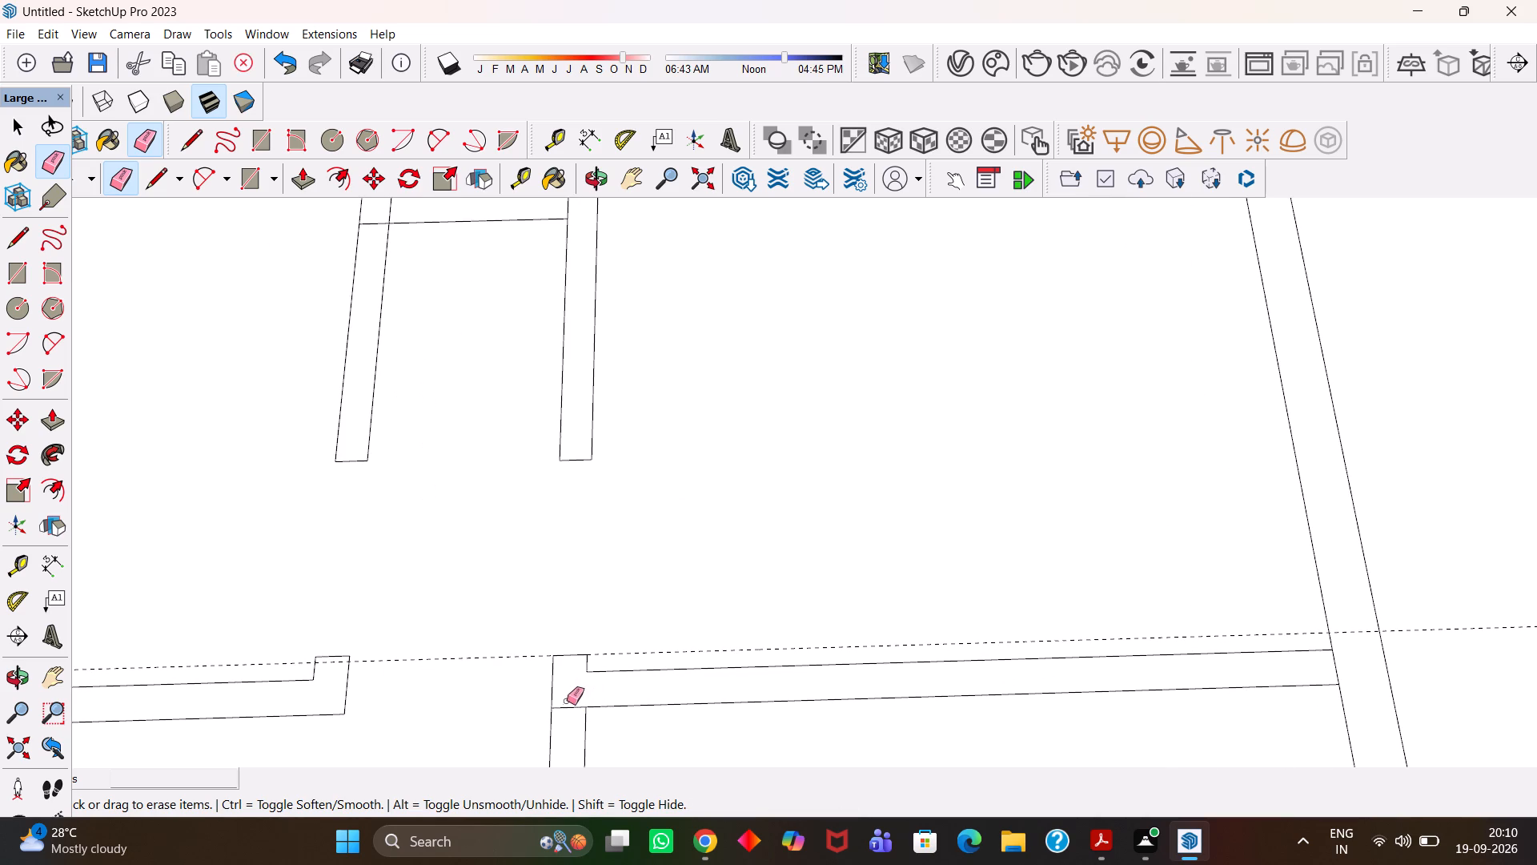
pyautogui.moveTo(567, 701); pyautogui.dragTo(566, 716)
pyautogui.moveTo(512, 669); pyautogui.dragTo(507, 661)
pyautogui.moveTo(498, 646); pyautogui.dragTo(482, 672)
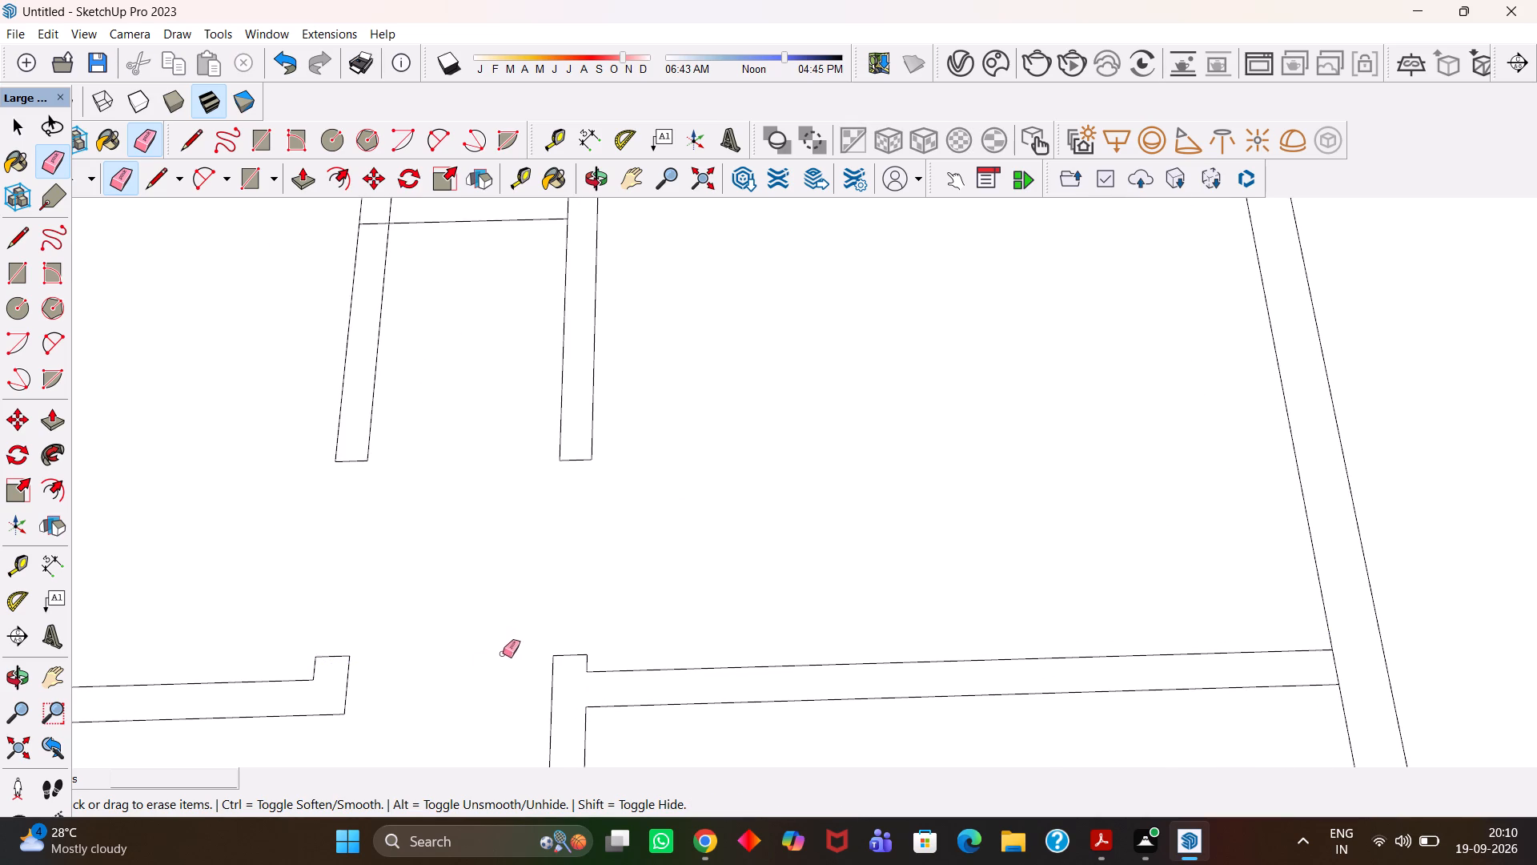
# Place a guide 3" from the near edge of the crosswise partition, on the side opposite the new opening.
pyautogui.scroll(-9, 514, 647)
pyautogui.press('h')
pyautogui.moveTo(706, 573); pyautogui.dragTo(736, 634)
pyautogui.scroll(-4, 726, 617)
pyautogui.press('h')
pyautogui.moveTo(751, 631); pyautogui.dragTo(801, 517)
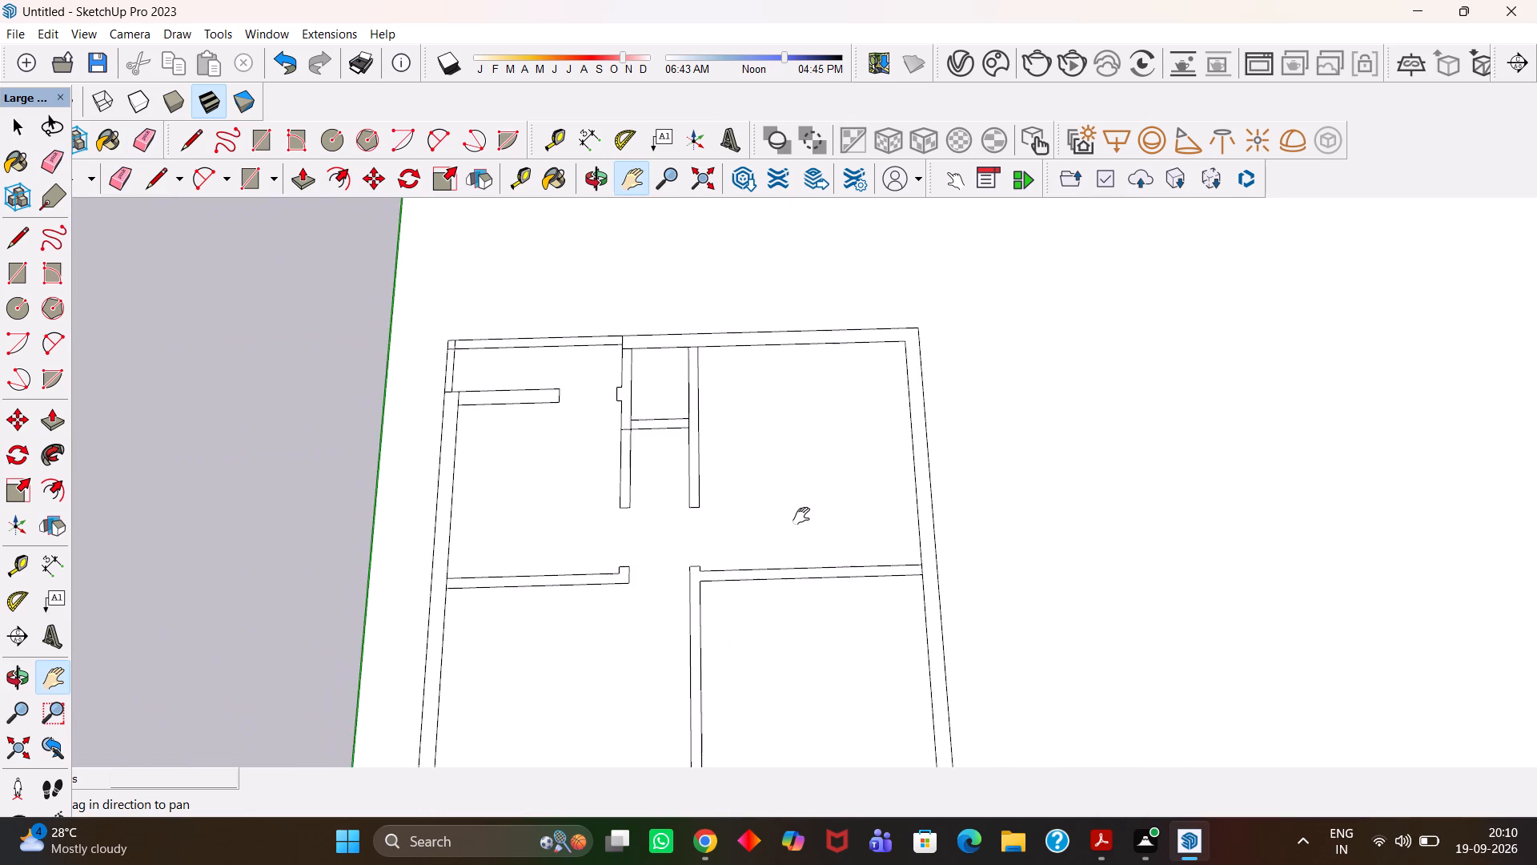
pyautogui.scroll(-3, 801, 515)
pyautogui.scroll(3, 793, 558)
pyautogui.moveTo(807, 579); pyautogui.dragTo(830, 500)
pyautogui.scroll(4, 736, 520)
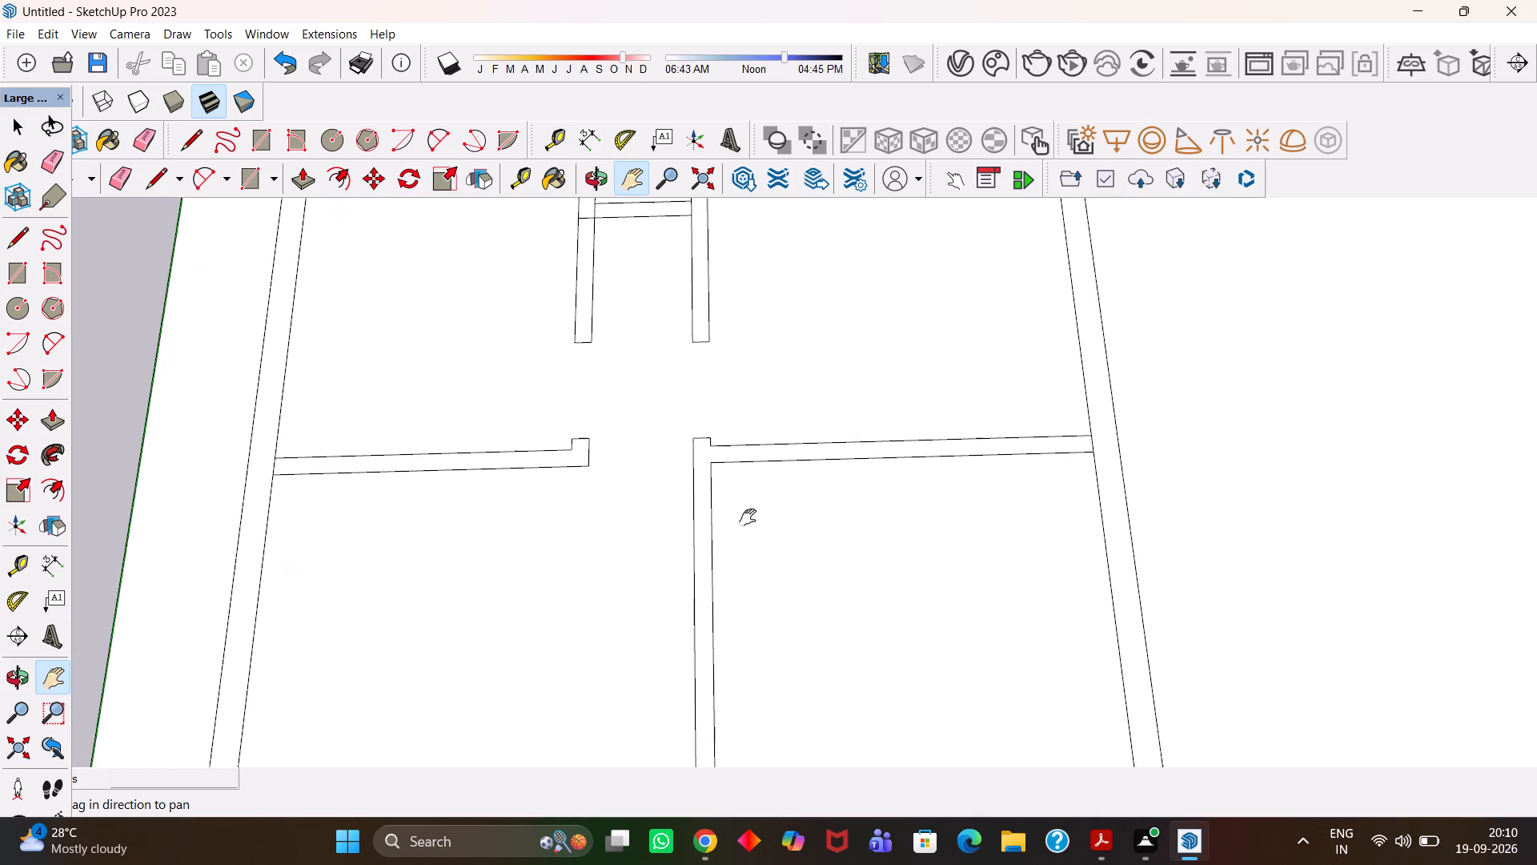
pyautogui.scroll(3, 748, 517)
pyautogui.press('t')
pyautogui.click(760, 453)
pyautogui.moveTo(760, 453); pyautogui.dragTo(752, 454)
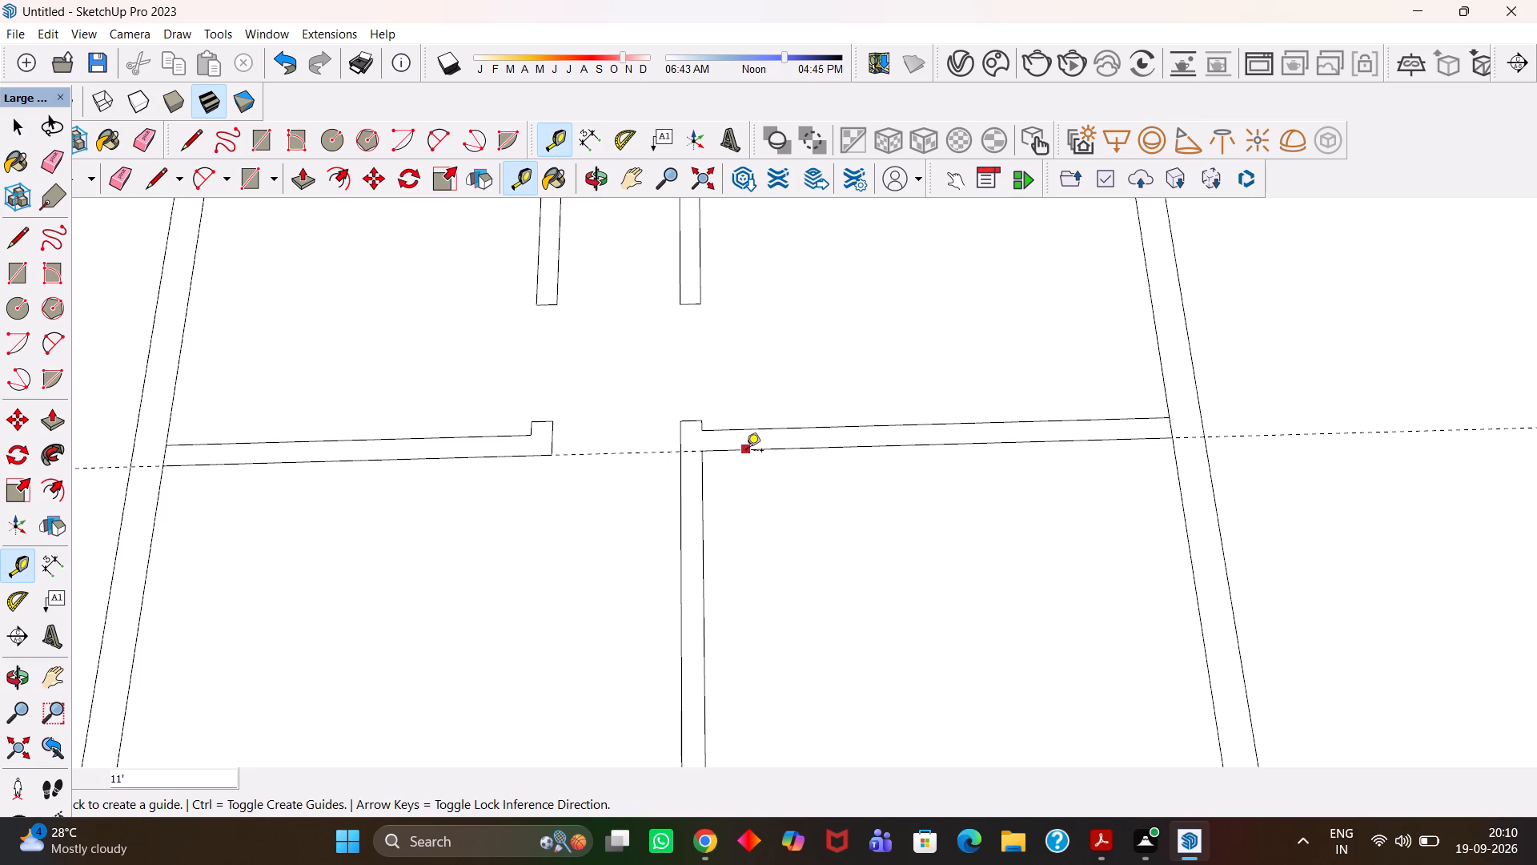
pyautogui.click(746, 452)
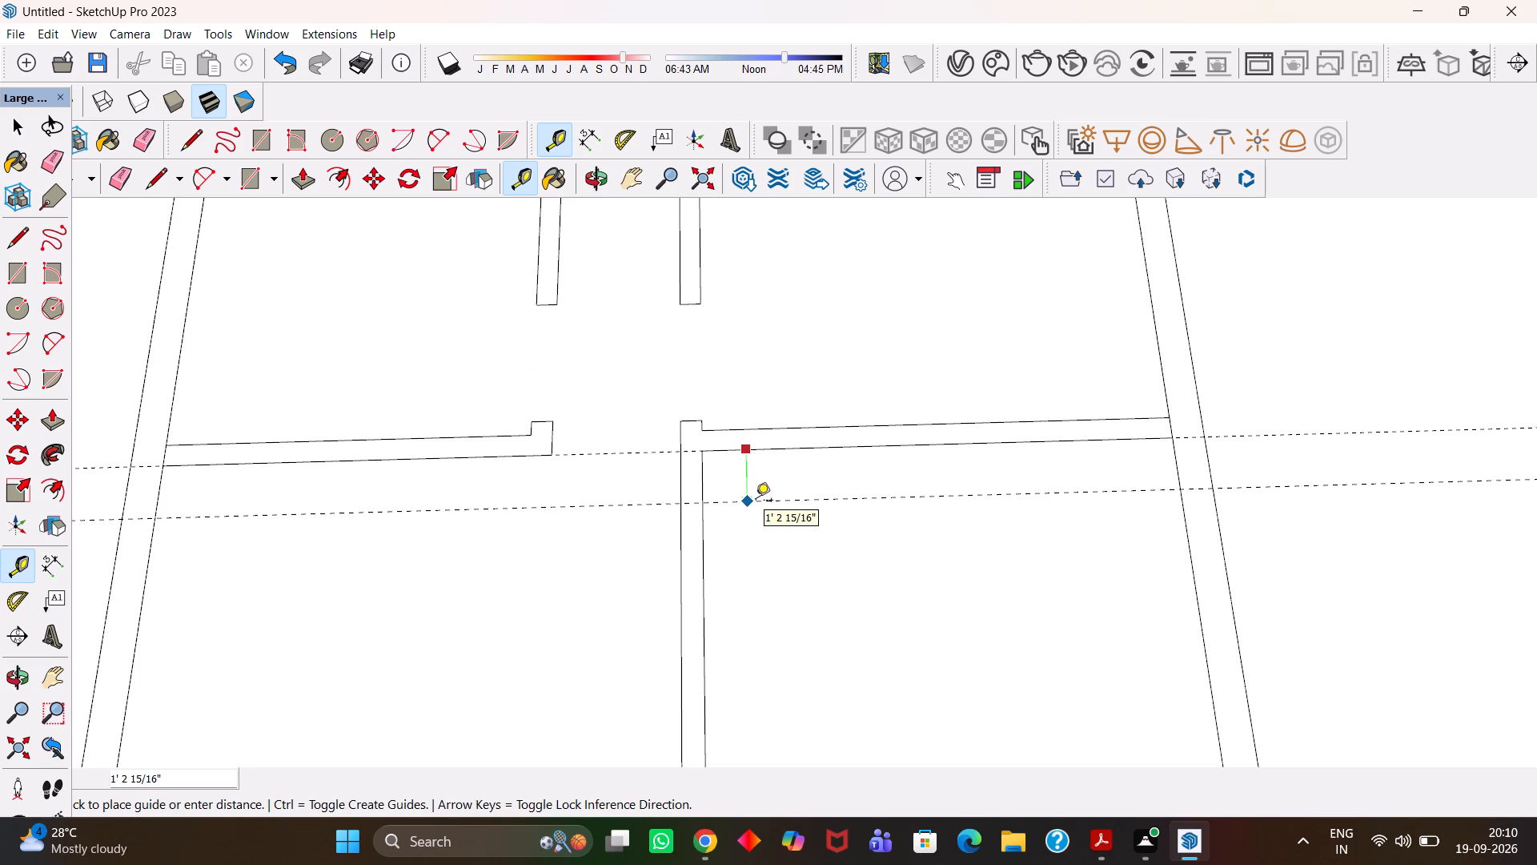
pyautogui.press('3')
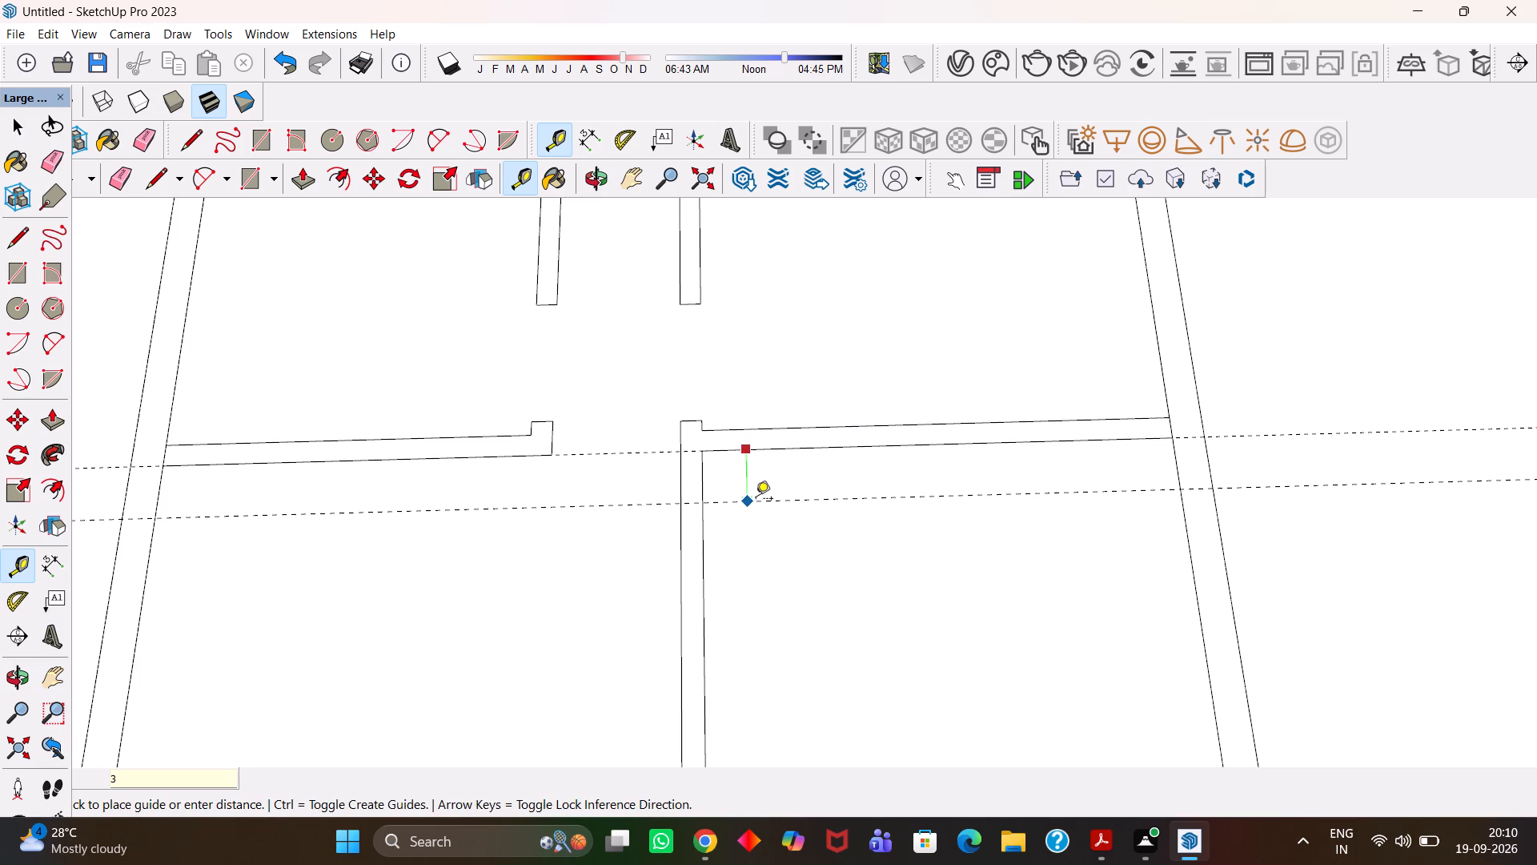
pyautogui.hotkey('shift', '"')
pyautogui.press('Return')
# Draw a 6" line across the long lengthwise partition along the 3" guide.
pyautogui.press('l')
pyautogui.scroll(8, 743, 482)
pyautogui.press('l')
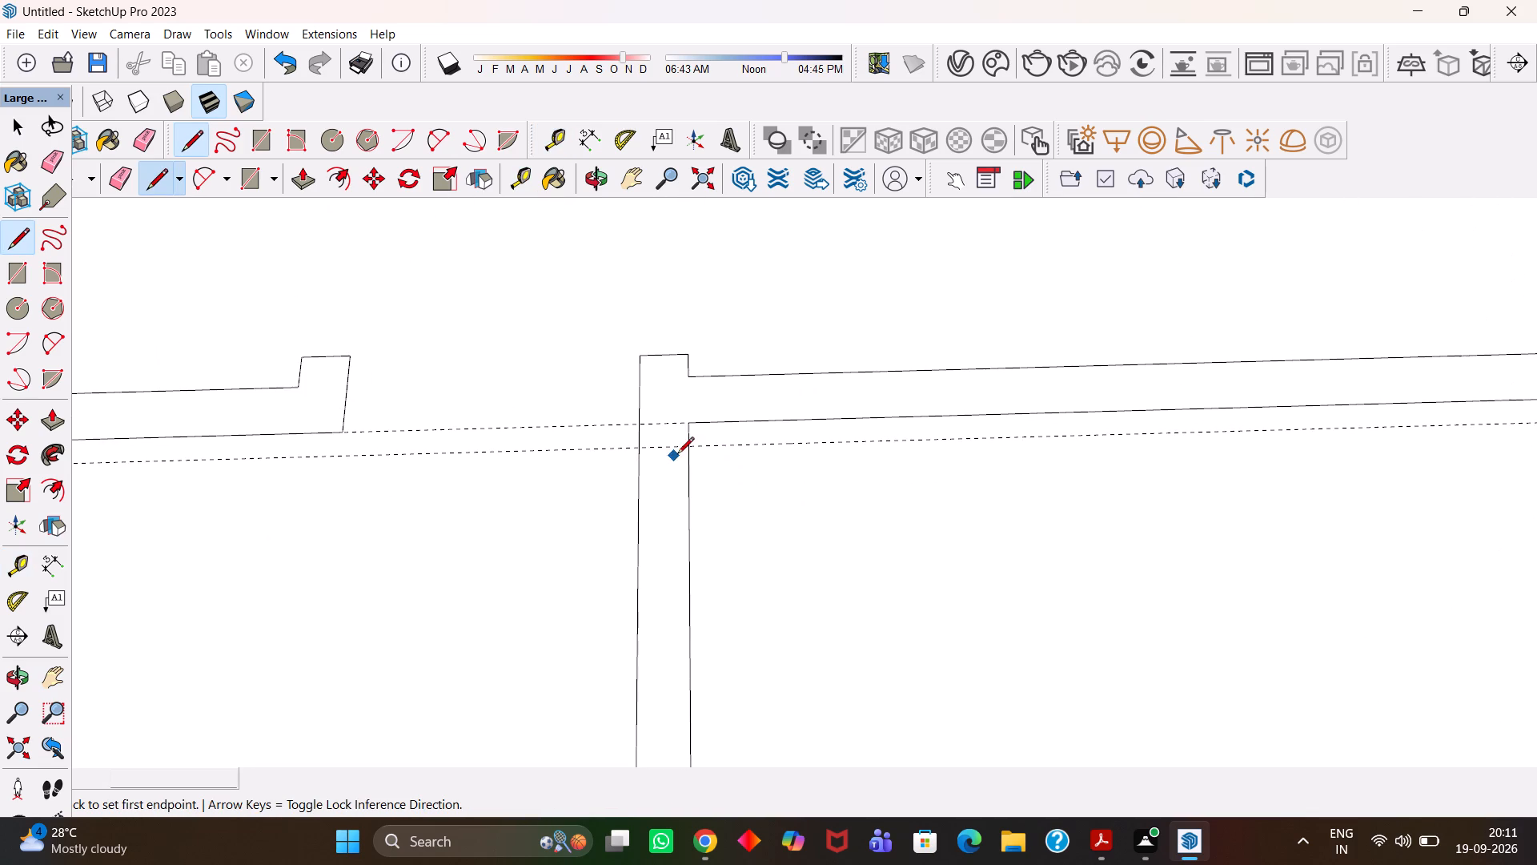
pyautogui.click(692, 447)
pyautogui.click(639, 450)
# Place a guide 3' from the new line to mark the opening's other end.
pyautogui.scroll(3, 645, 447)
pyautogui.press('t')
pyautogui.click(669, 448)
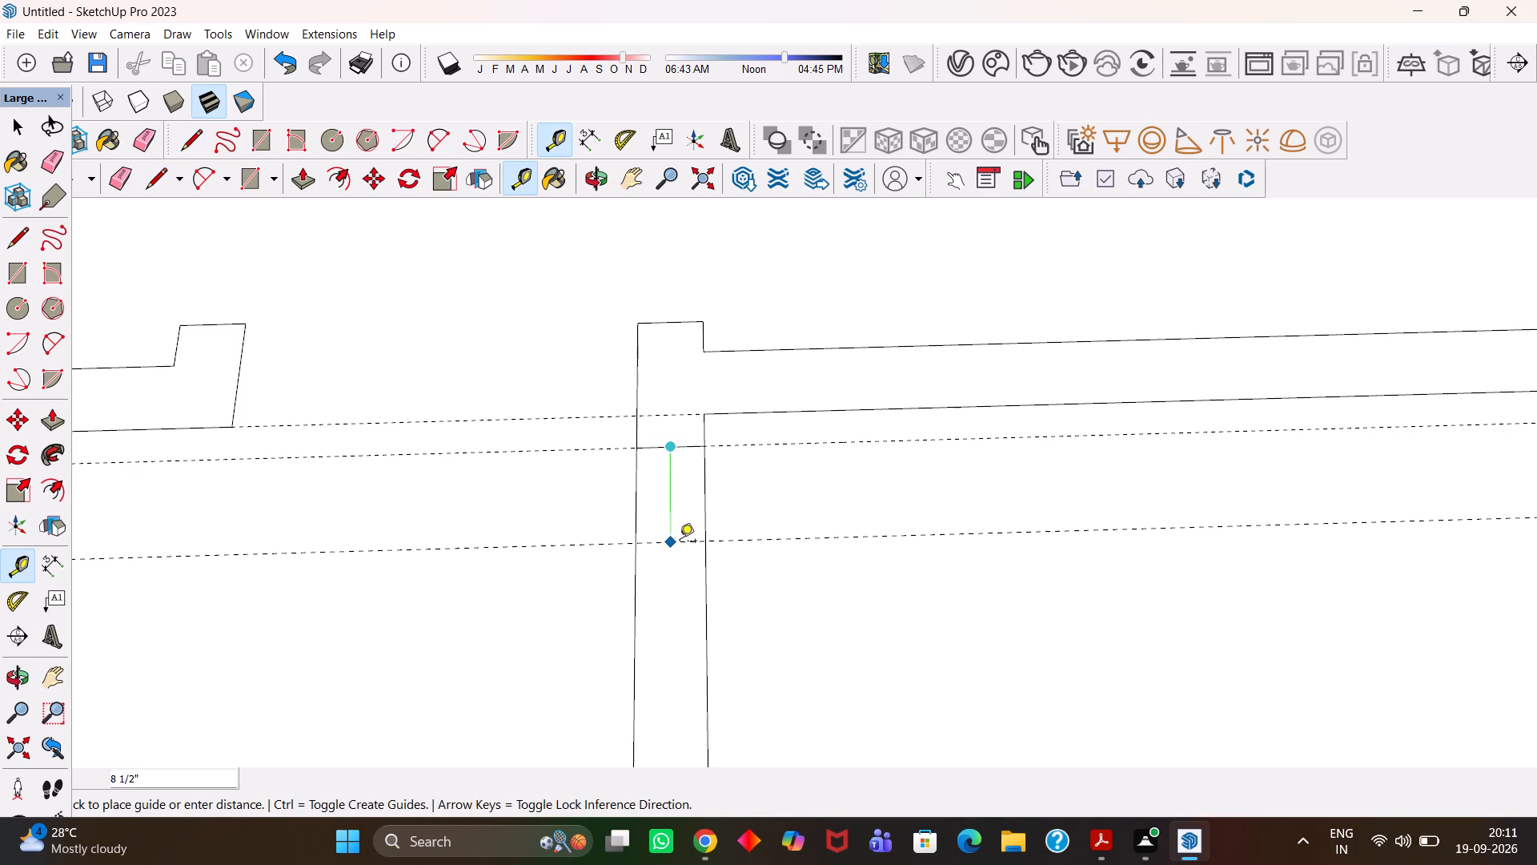
pyautogui.write("3'")
pyautogui.press('Return')
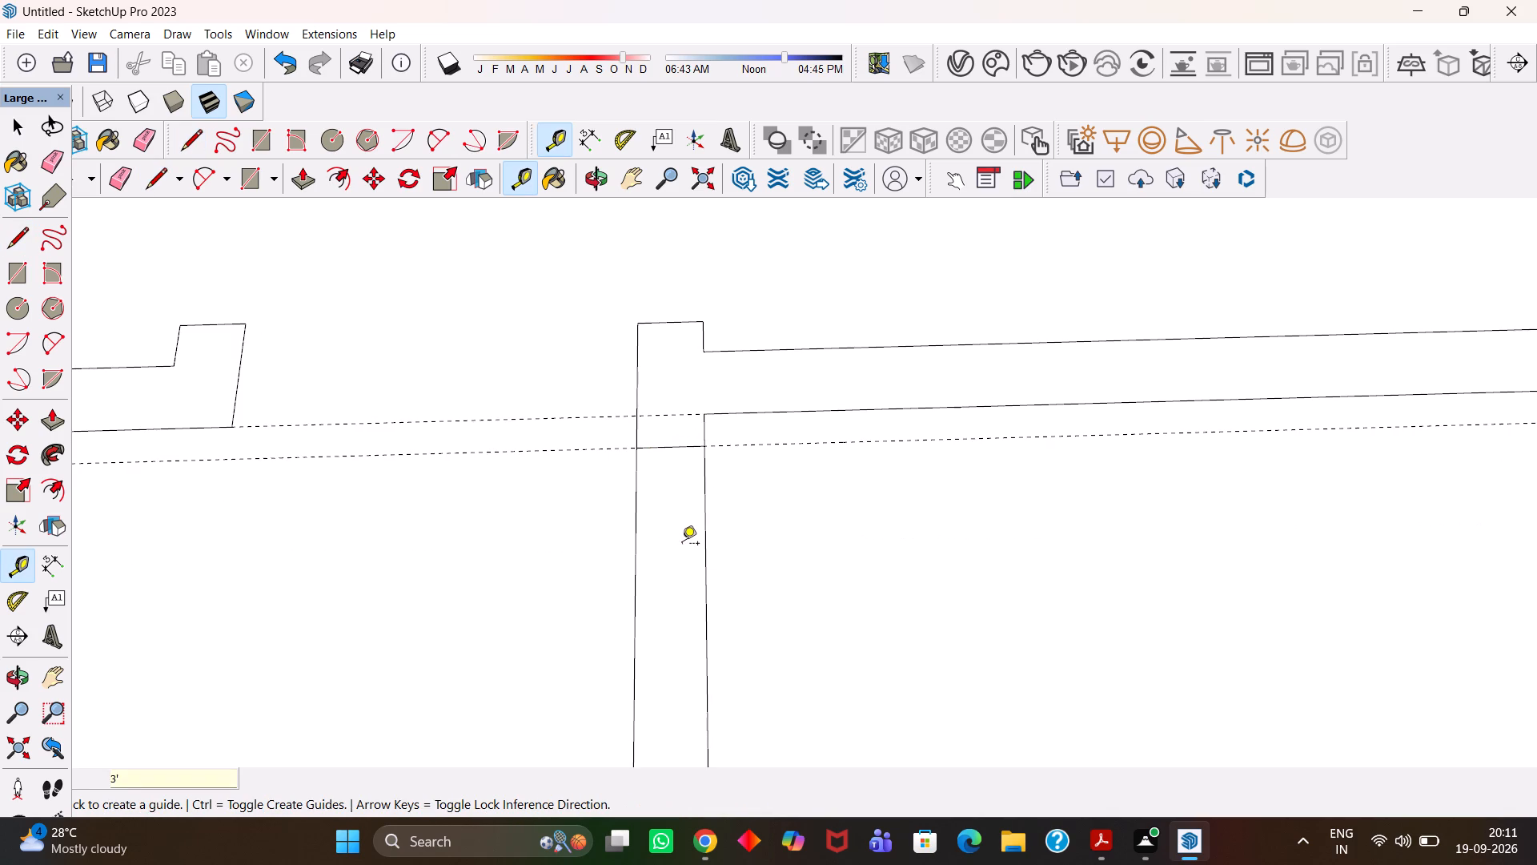
# Draw a 3' by 6" opening rectangle across the long lengthwise partition from the 3' guide to the line.
pyautogui.press('h')
pyautogui.scroll(-5, 700, 537)
pyautogui.moveTo(697, 556); pyautogui.dragTo(722, 461)
pyautogui.press('r')
pyautogui.scroll(2, 720, 530)
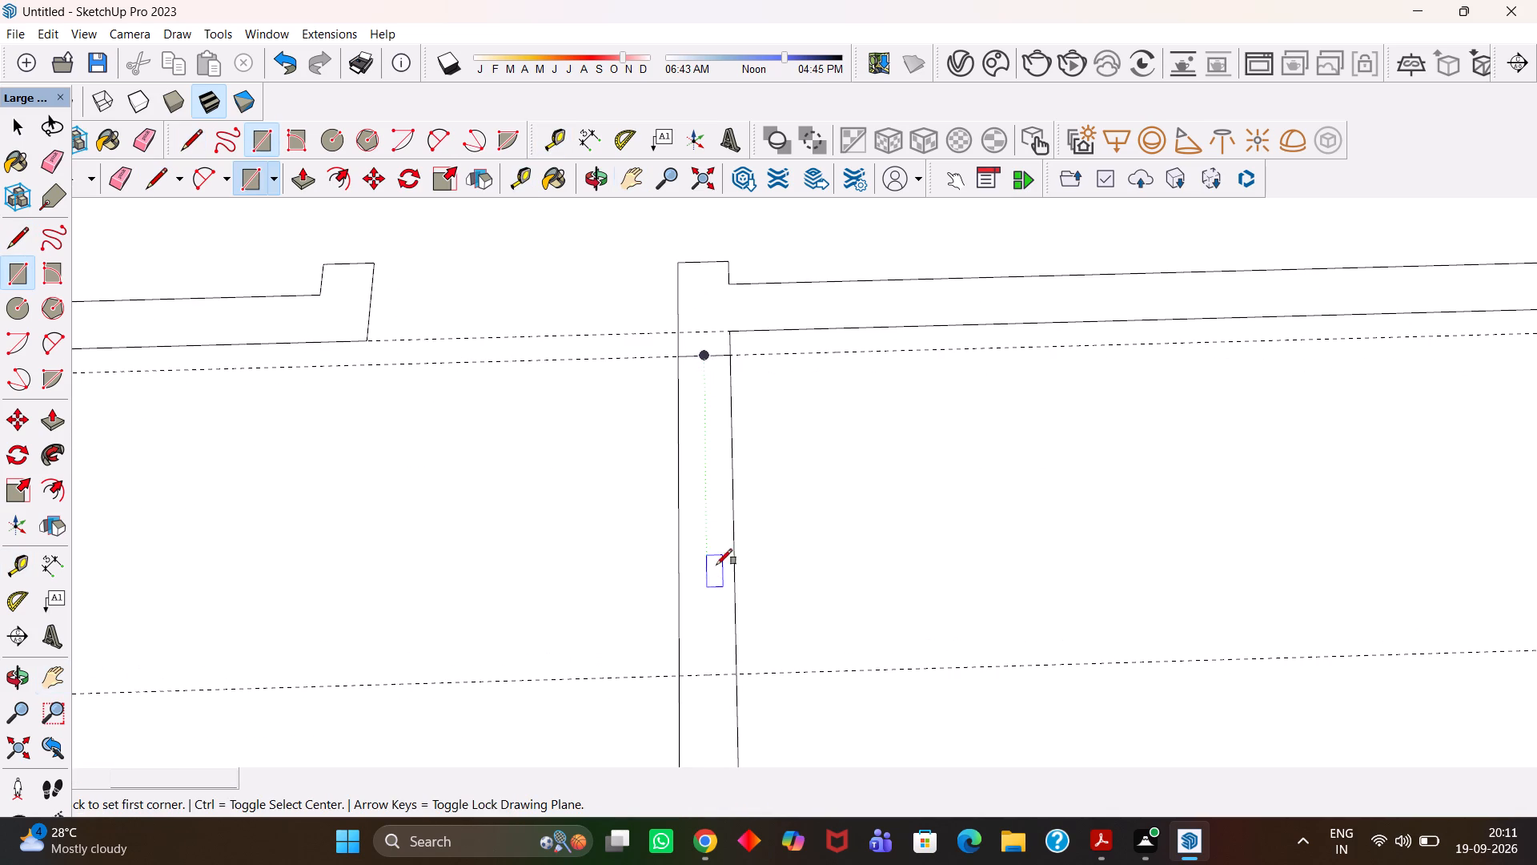
pyautogui.moveTo(681, 672); pyautogui.dragTo(683, 665)
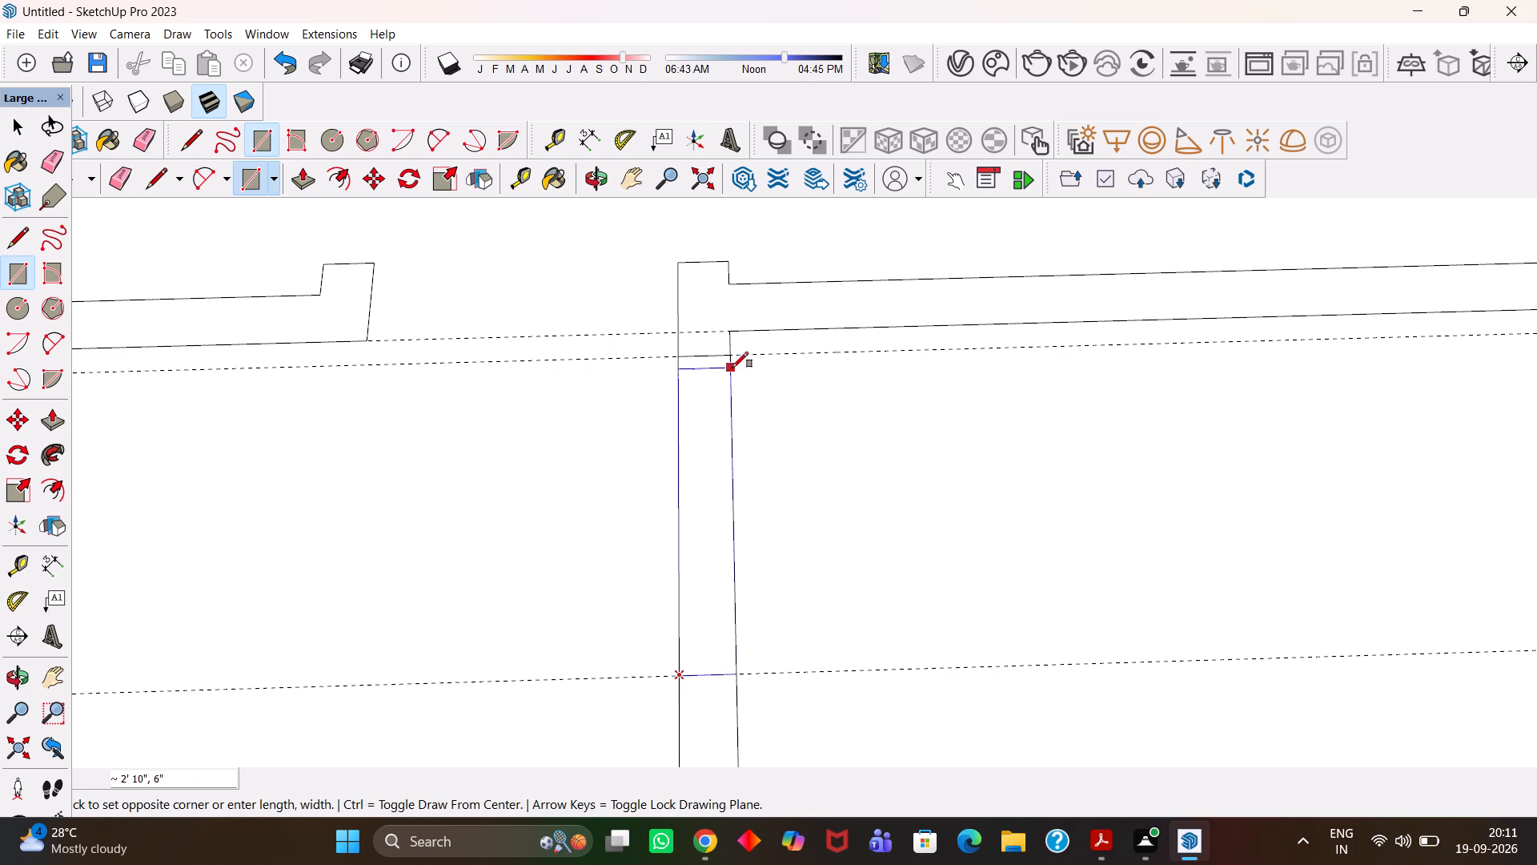
pyautogui.click(731, 359)
# Erase the guides and the leftover wall lines across the new 3' opening in the long lengthwise partition.
pyautogui.press('e')
pyautogui.scroll(3, 724, 360)
pyautogui.moveTo(696, 335); pyautogui.dragTo(699, 312)
pyautogui.scroll(-5, 702, 316)
pyautogui.moveTo(763, 336); pyautogui.dragTo(633, 443)
pyautogui.scroll(-4, 770, 437)
pyautogui.scroll(2, 775, 506)
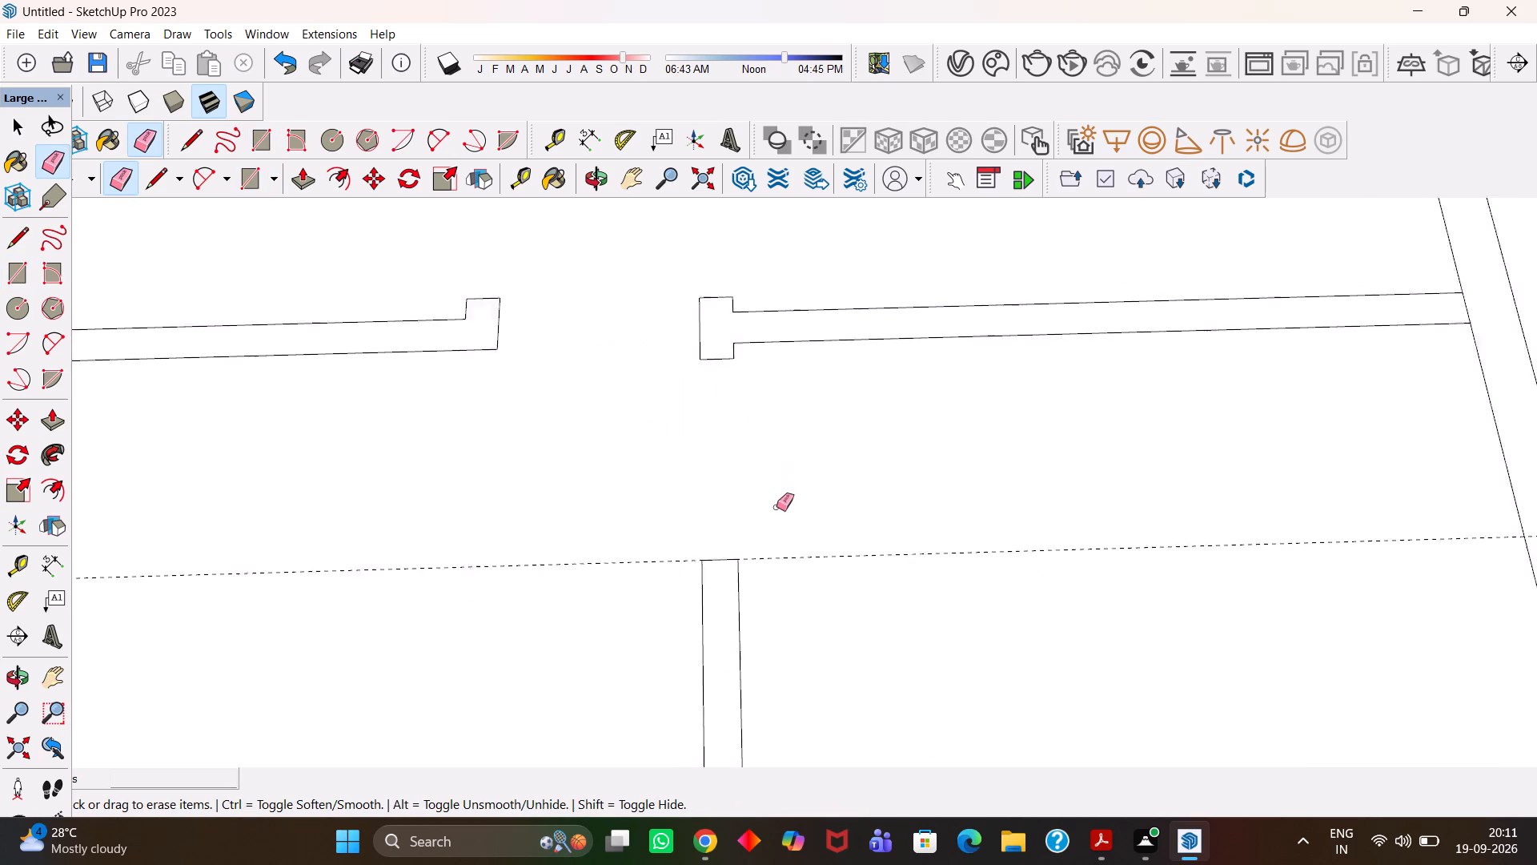
pyautogui.scroll(1, 777, 507)
pyautogui.moveTo(791, 506); pyautogui.dragTo(832, 585)
pyautogui.scroll(-5, 829, 587)
# Place a guide 4'8" from the near face of the crosswise partition, across the long lengthwise partition.
pyautogui.press('h')
pyautogui.moveTo(877, 598); pyautogui.dragTo(672, 516)
pyautogui.scroll(-5, 674, 509)
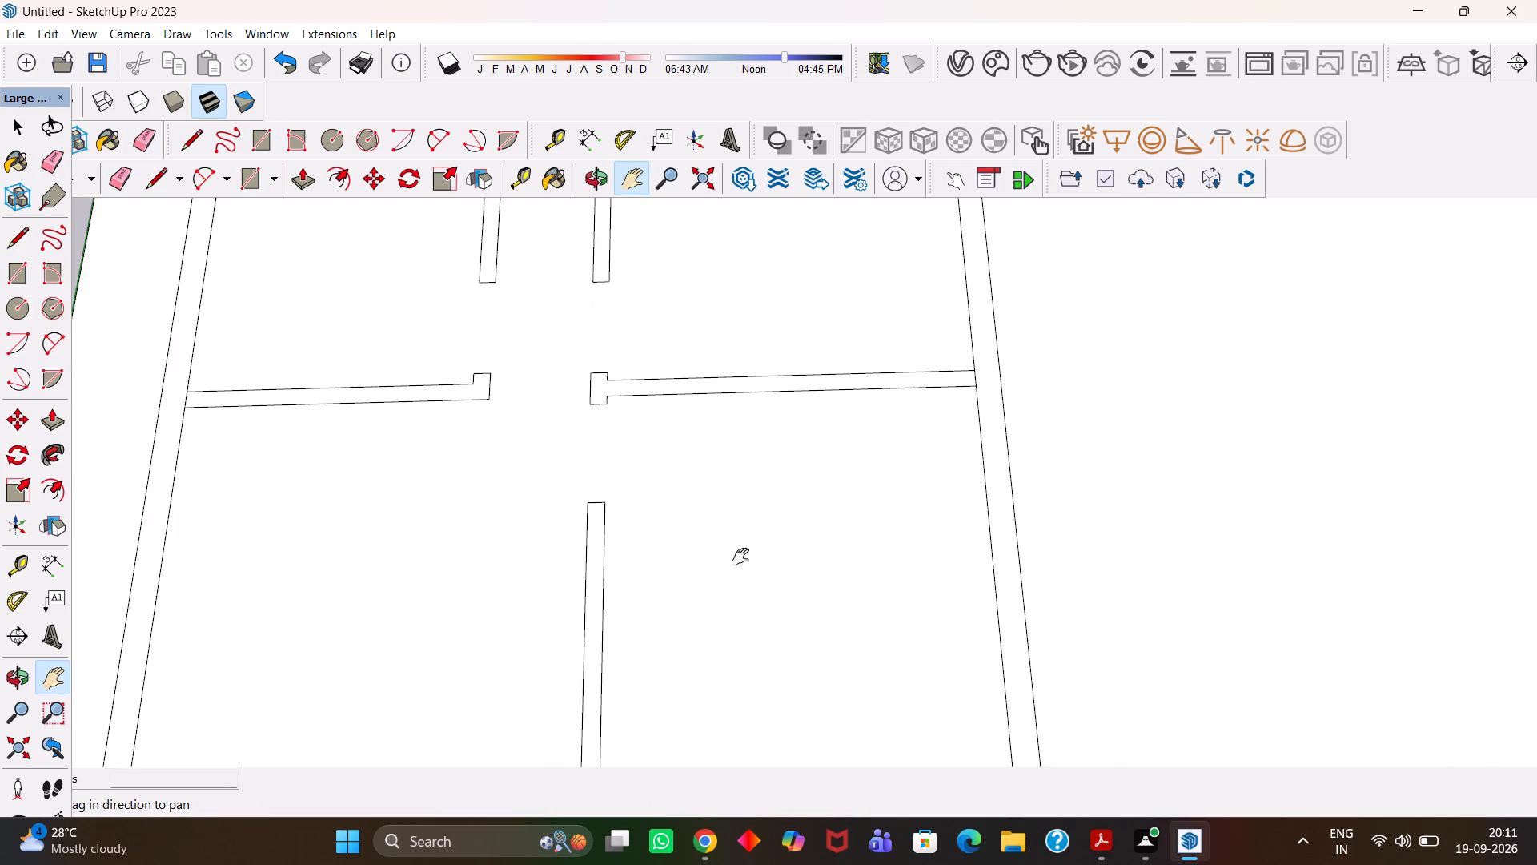
pyautogui.moveTo(742, 557); pyautogui.dragTo(666, 442)
pyautogui.scroll(-5, 672, 438)
pyautogui.moveTo(704, 449); pyautogui.dragTo(773, 503)
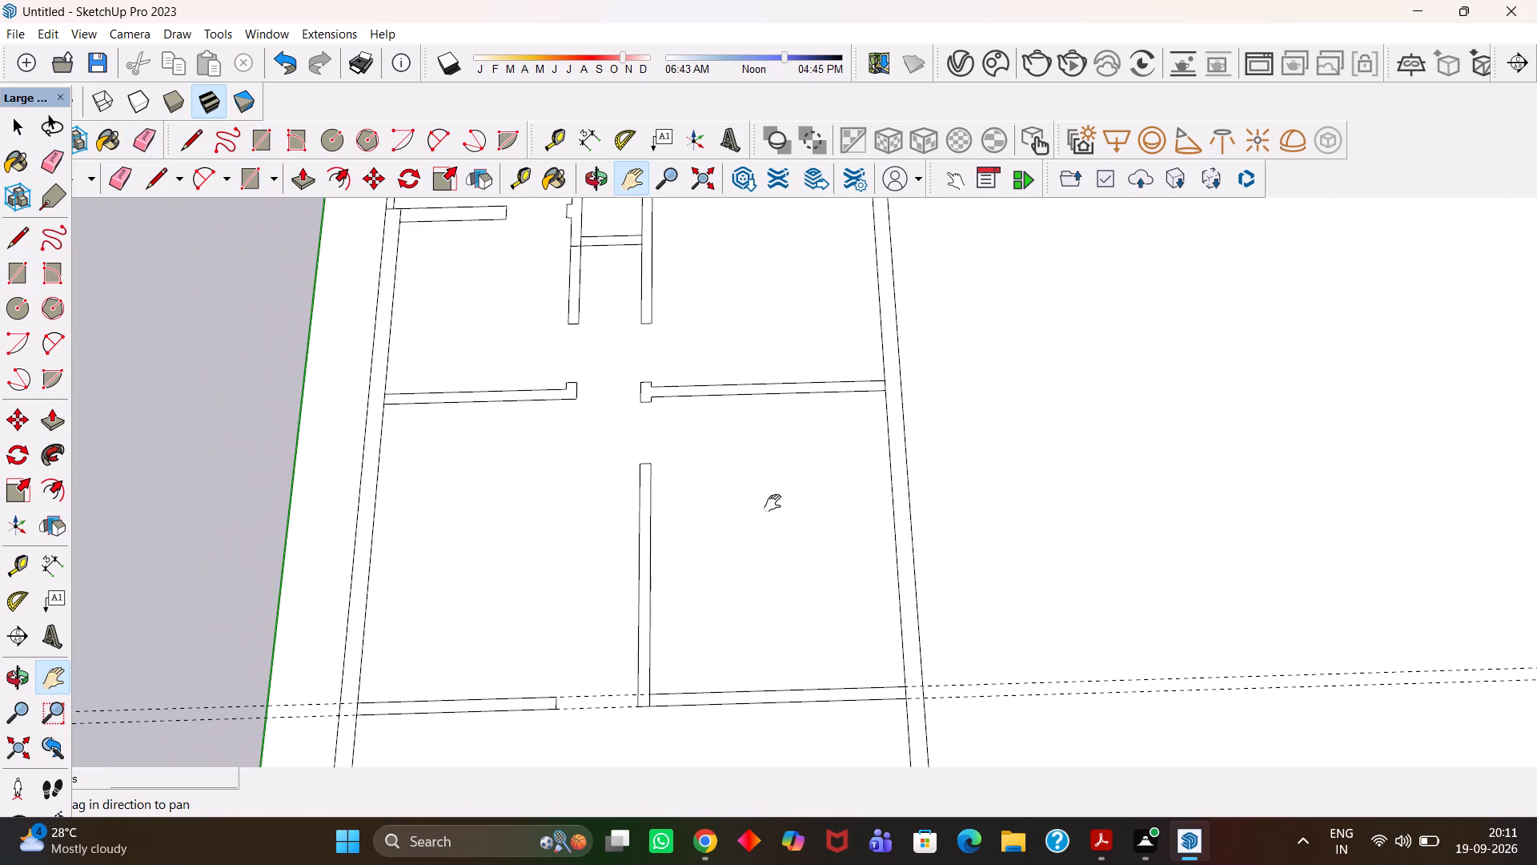
pyautogui.scroll(2, 759, 492)
pyautogui.scroll(-11, 759, 484)
pyautogui.press('h')
pyautogui.moveTo(736, 527); pyautogui.dragTo(735, 454)
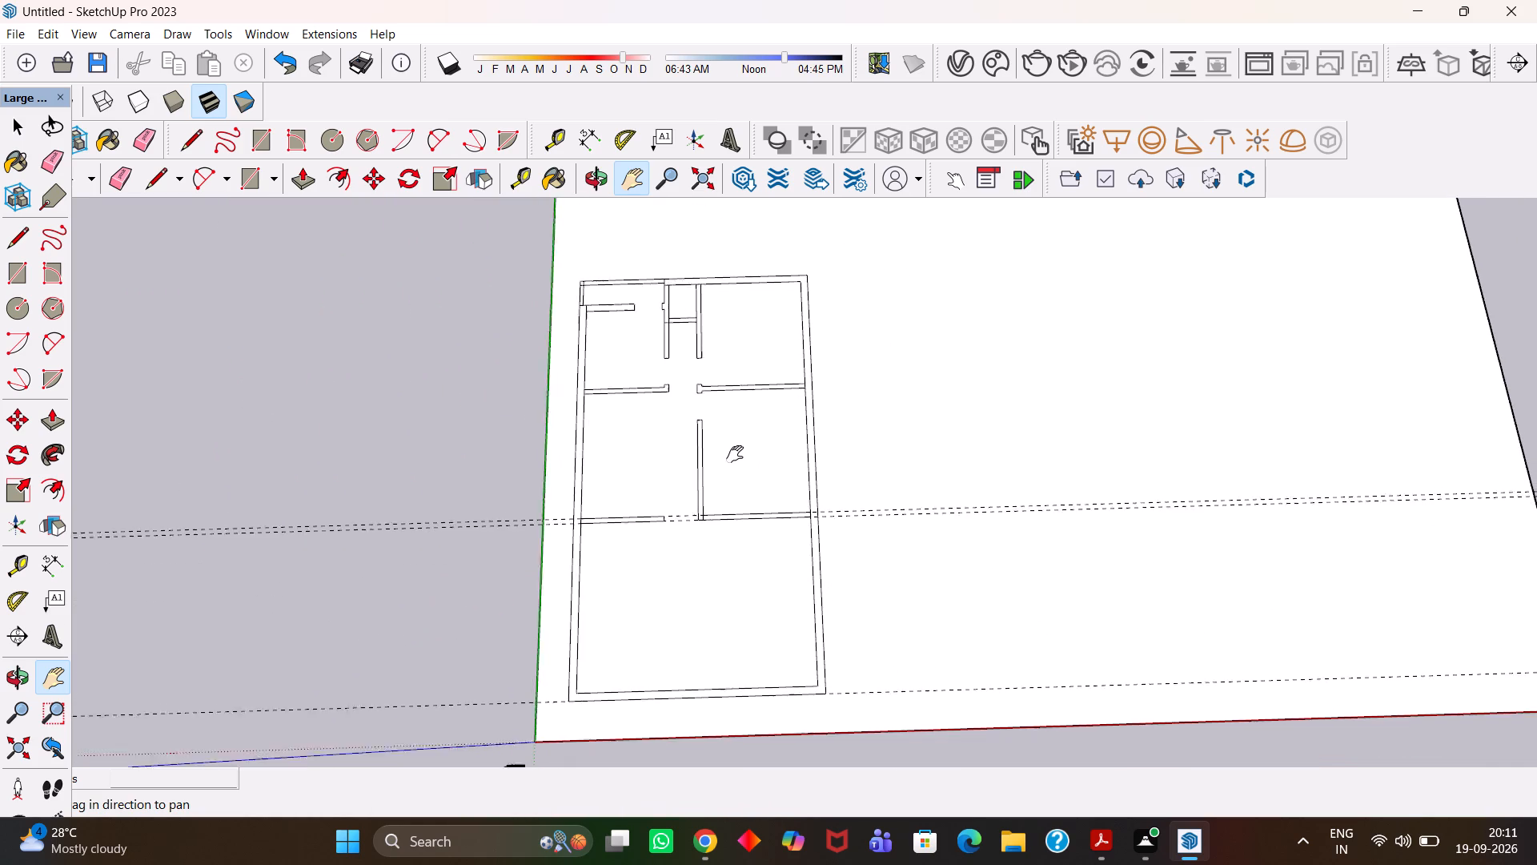
pyautogui.moveTo(735, 454); pyautogui.dragTo(763, 466)
pyautogui.scroll(2, 760, 462)
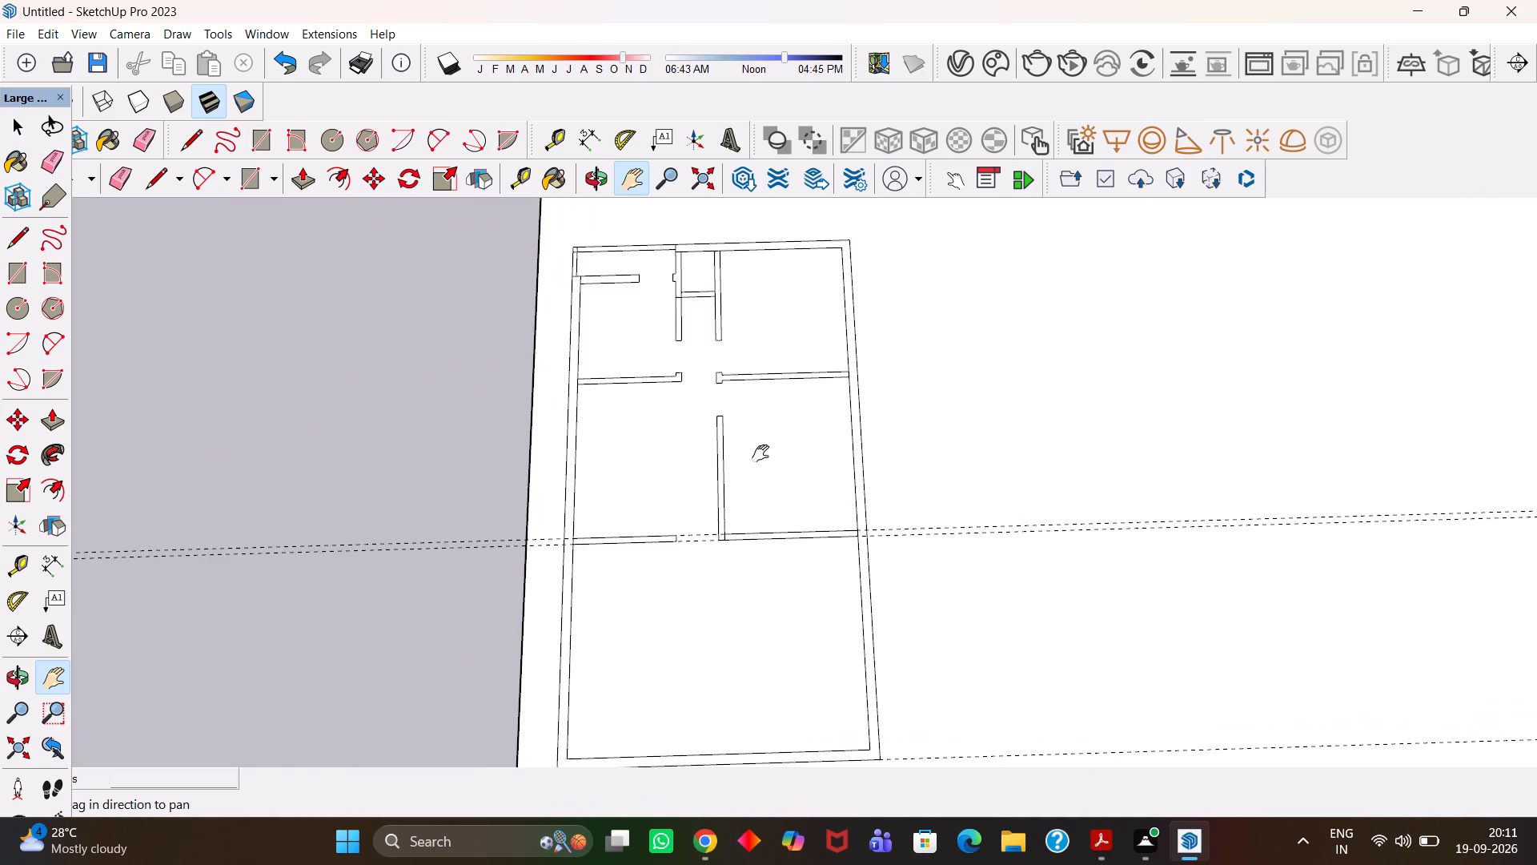
pyautogui.scroll(5, 760, 439)
pyautogui.moveTo(772, 416); pyautogui.dragTo(784, 457)
pyautogui.scroll(3, 784, 457)
pyautogui.press('t')
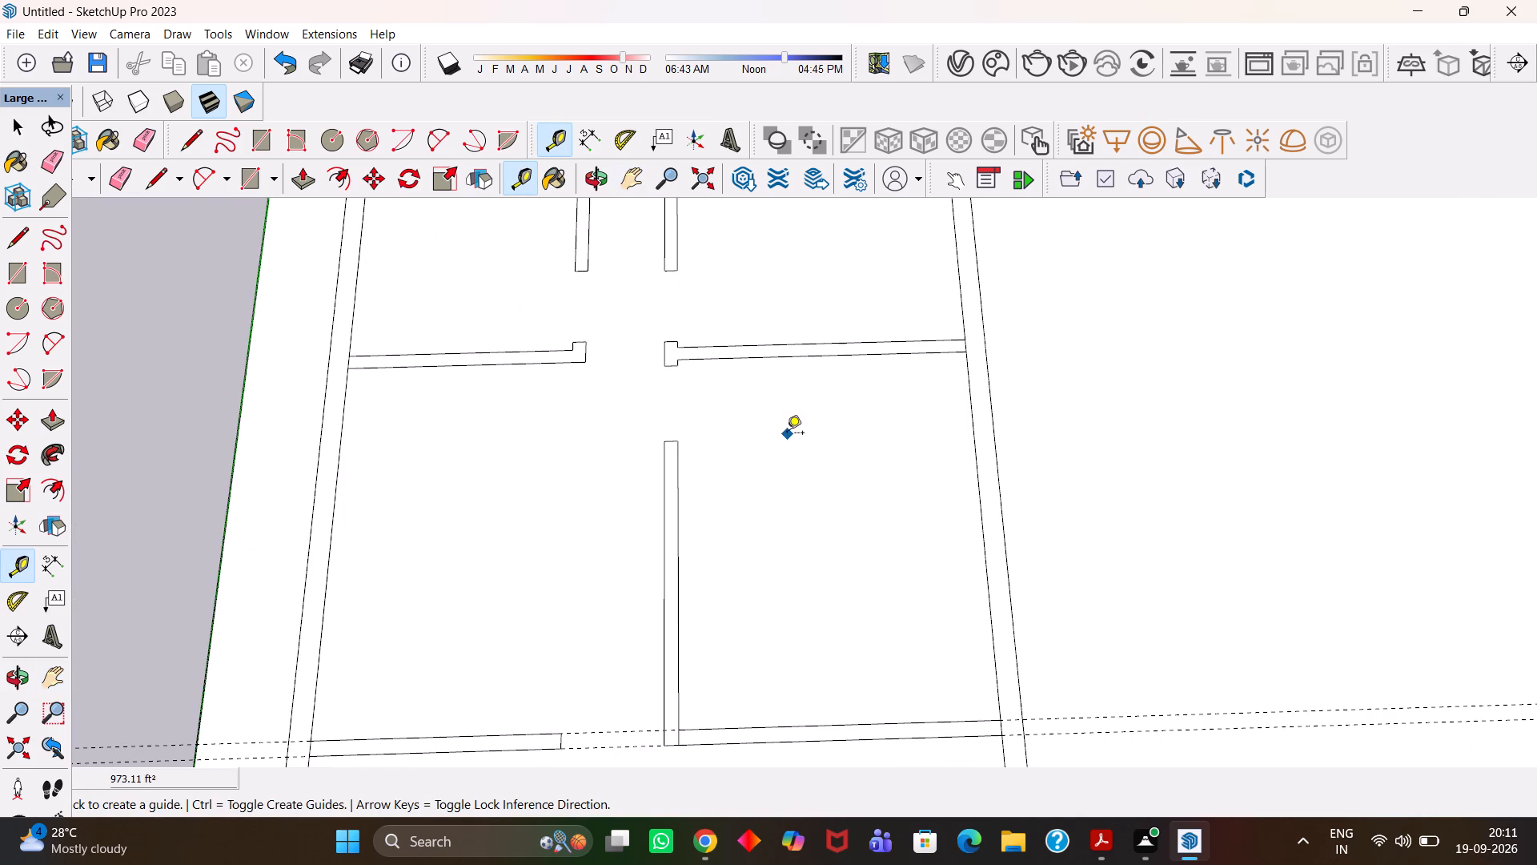
pyautogui.click(787, 357)
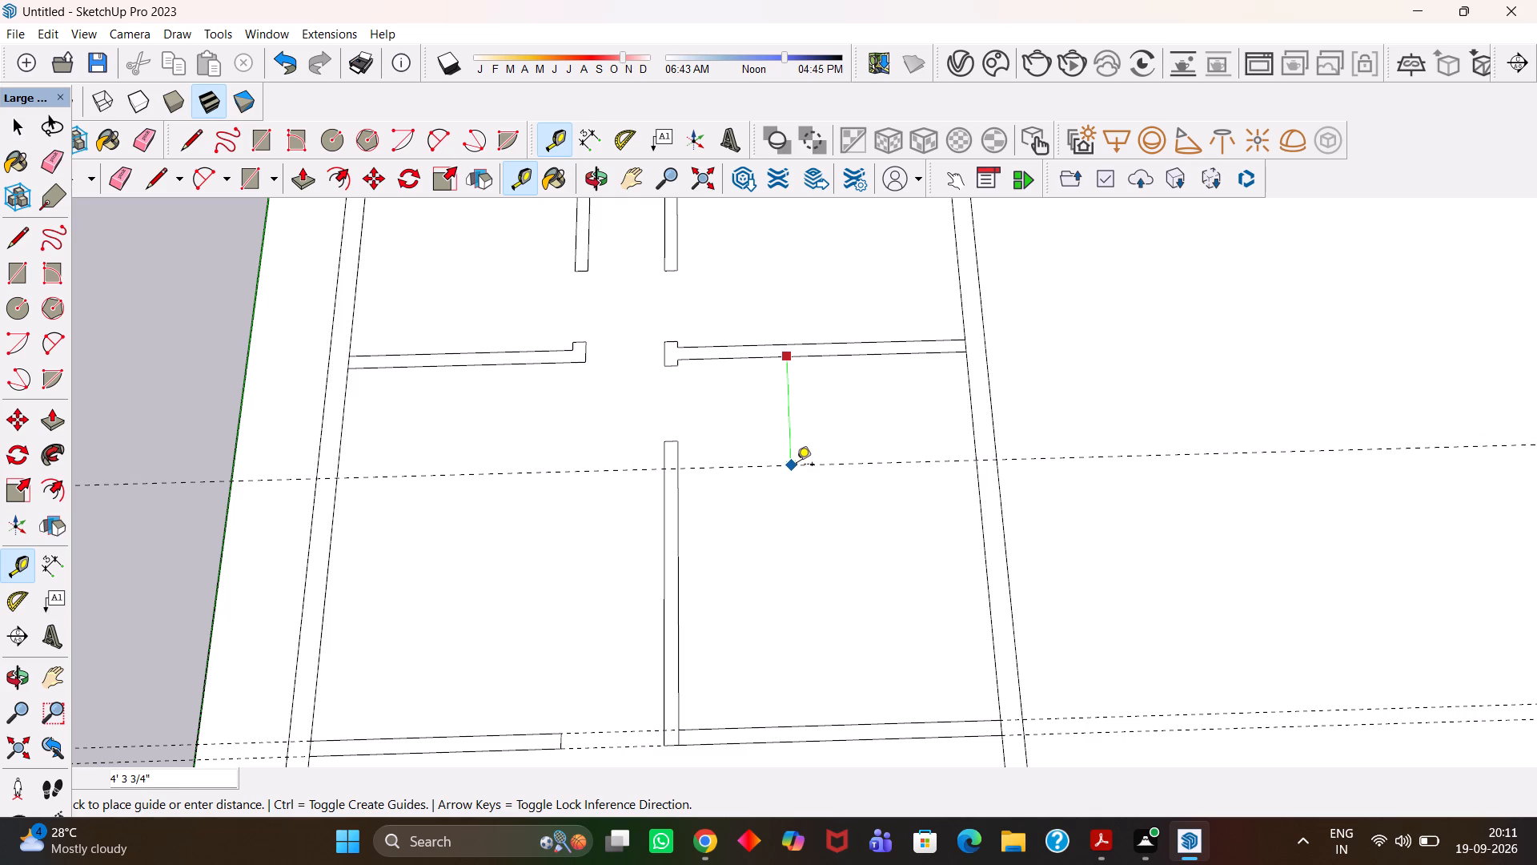
pyautogui.write("4'")
pyautogui.press('8')
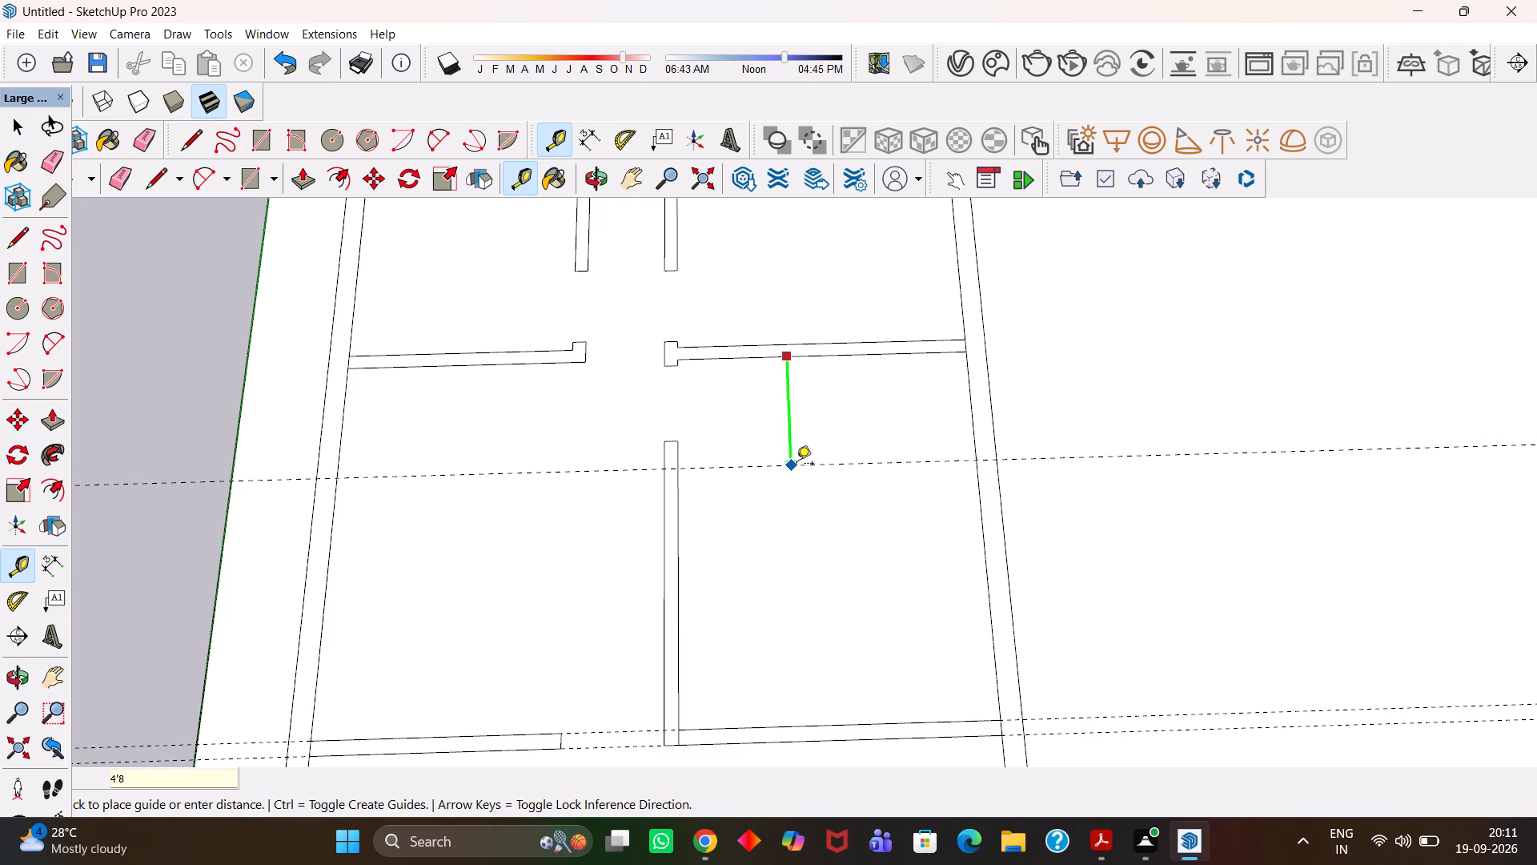
pyautogui.hotkey('shift', '"')
pyautogui.press('Return')
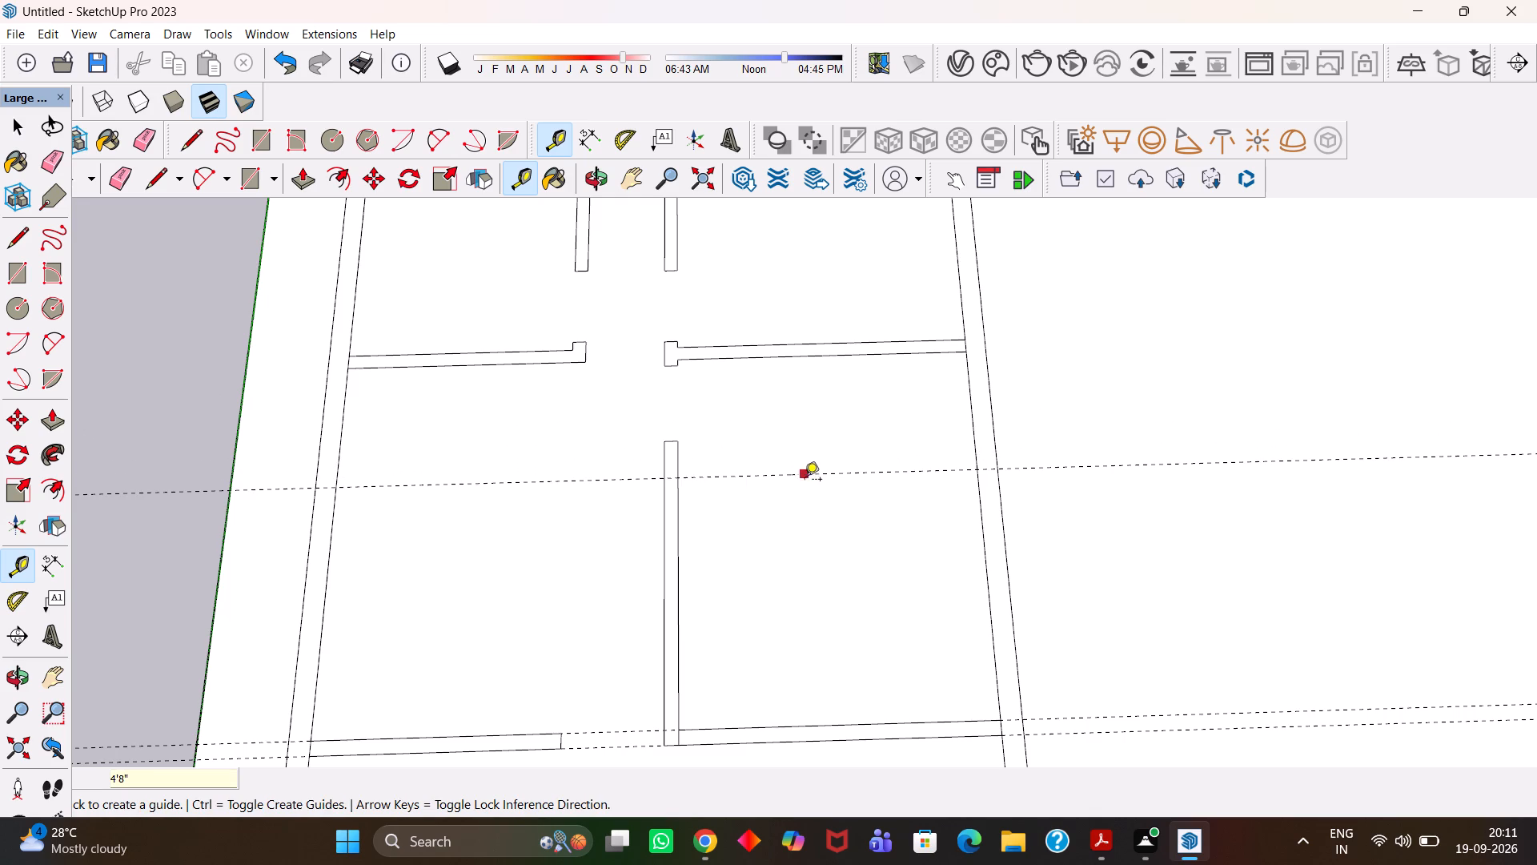
# Place a second guide 6" beyond the 4'8" guide to mark the new crosswise partition's thickness.
pyautogui.click(810, 479)
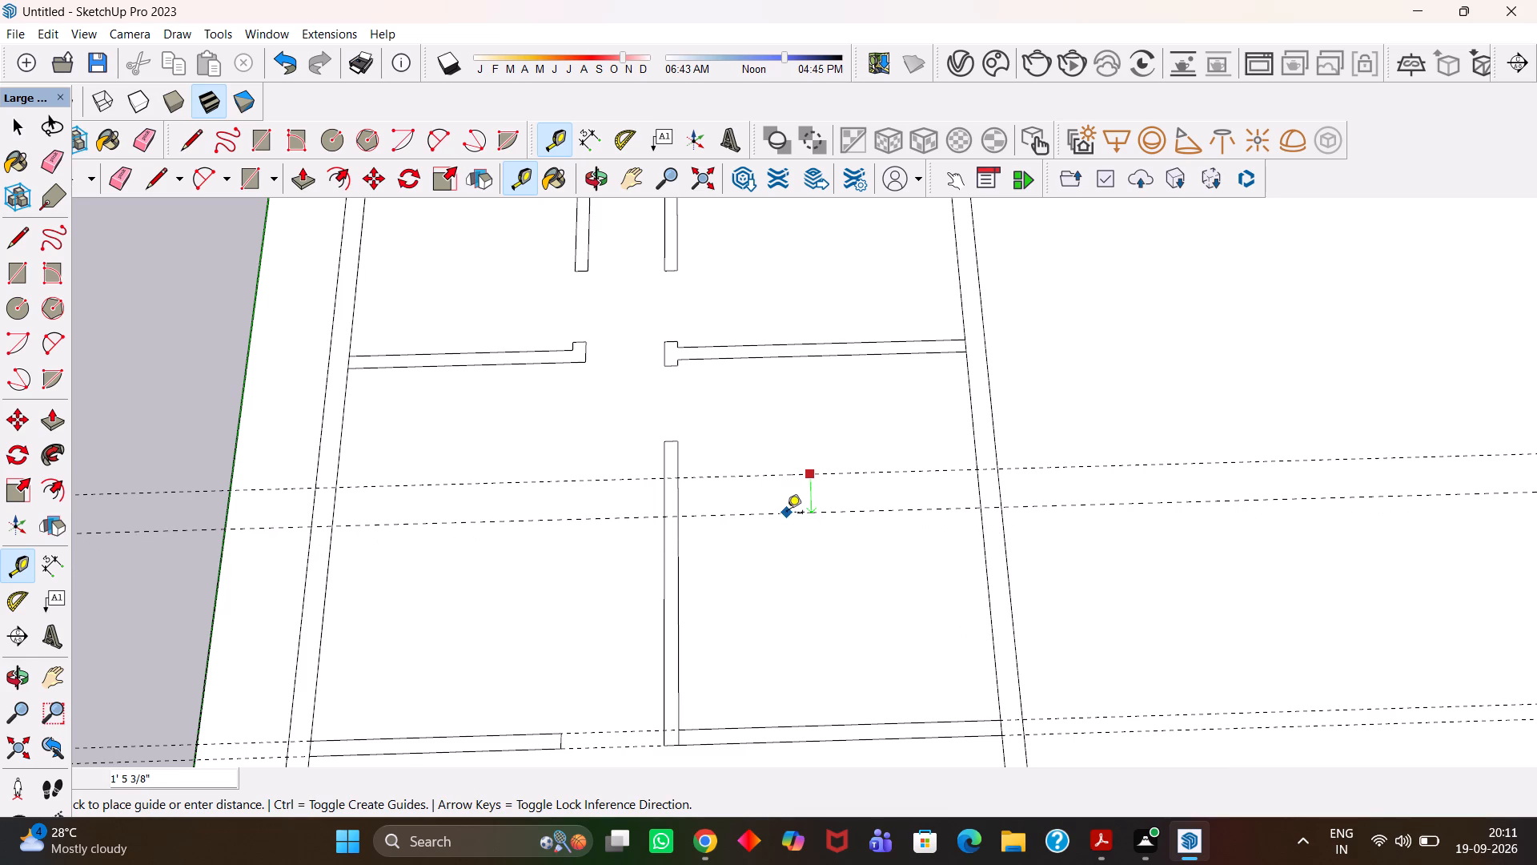
pyautogui.scroll(2, 778, 524)
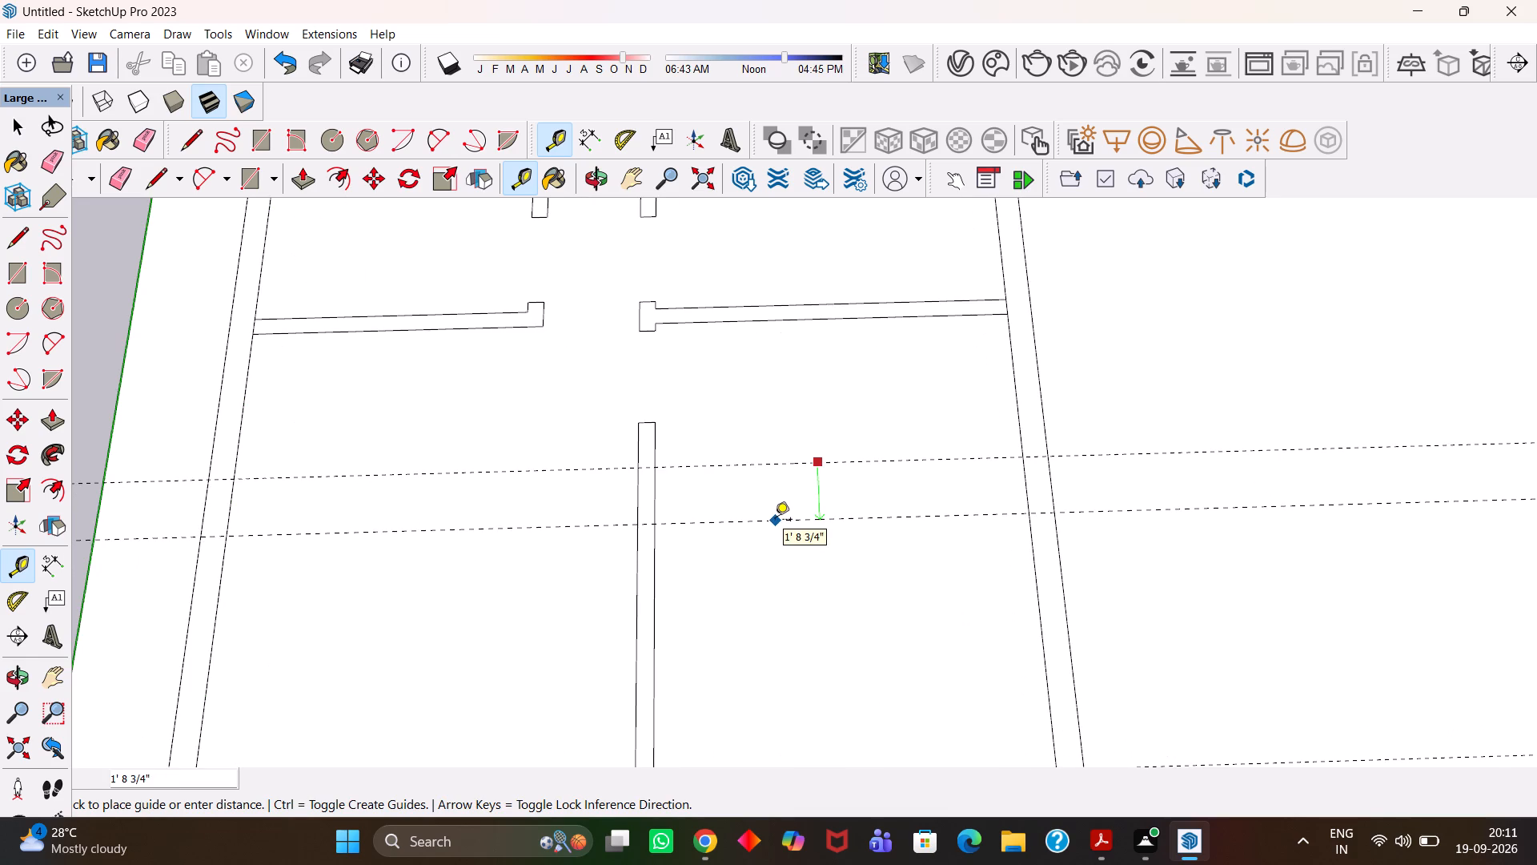
pyautogui.write('6"')
pyautogui.press('Return')
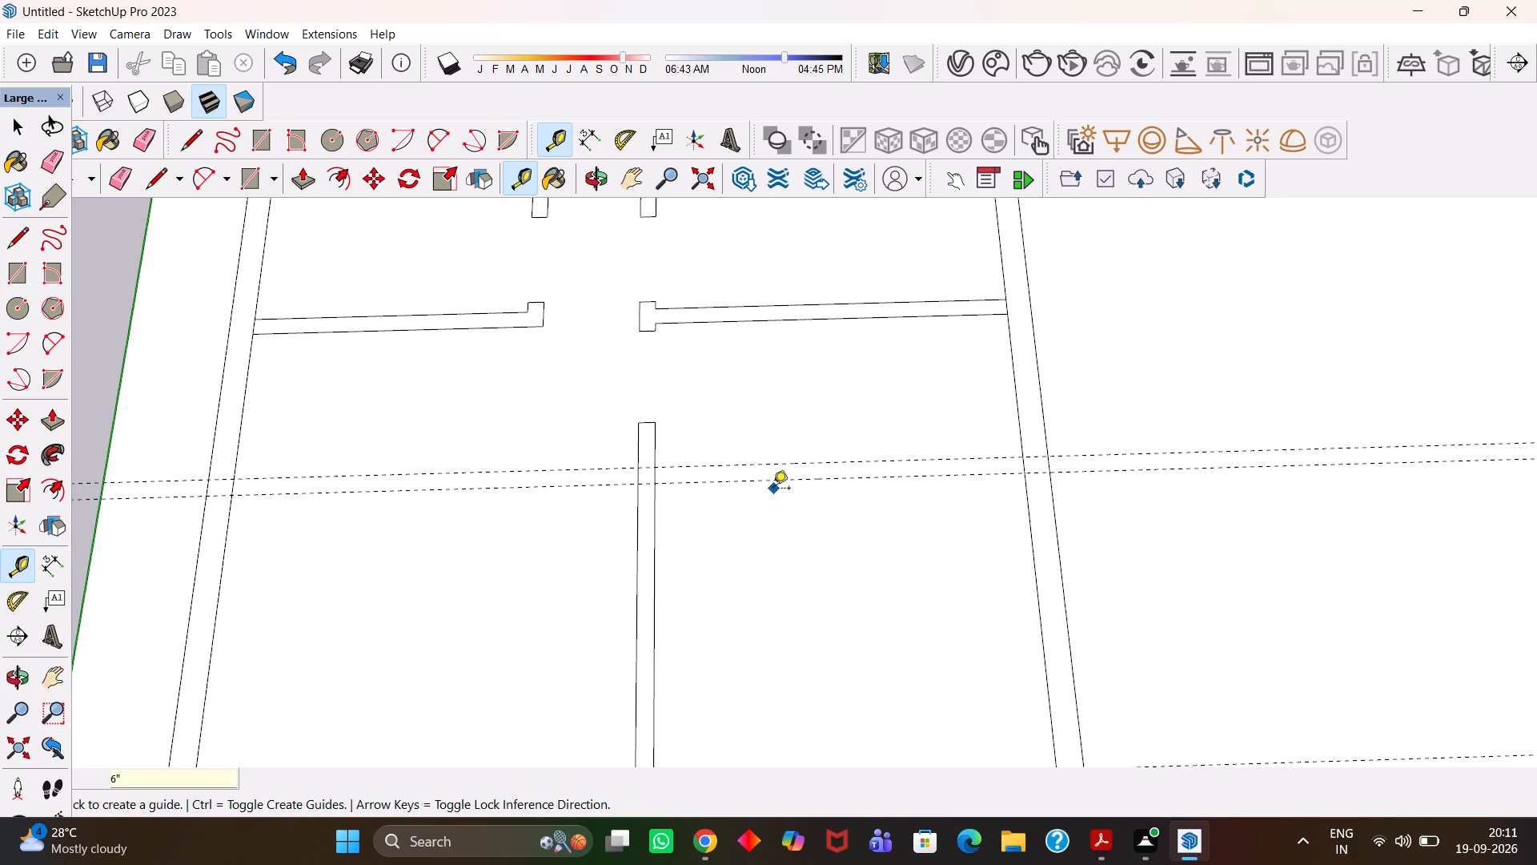
# Draw a 6" by 11' partition rectangle between the two guides, from the long lengthwise partition to the outer wall.
pyautogui.press('r')
pyautogui.scroll(3, 730, 486)
pyautogui.click(640, 456)
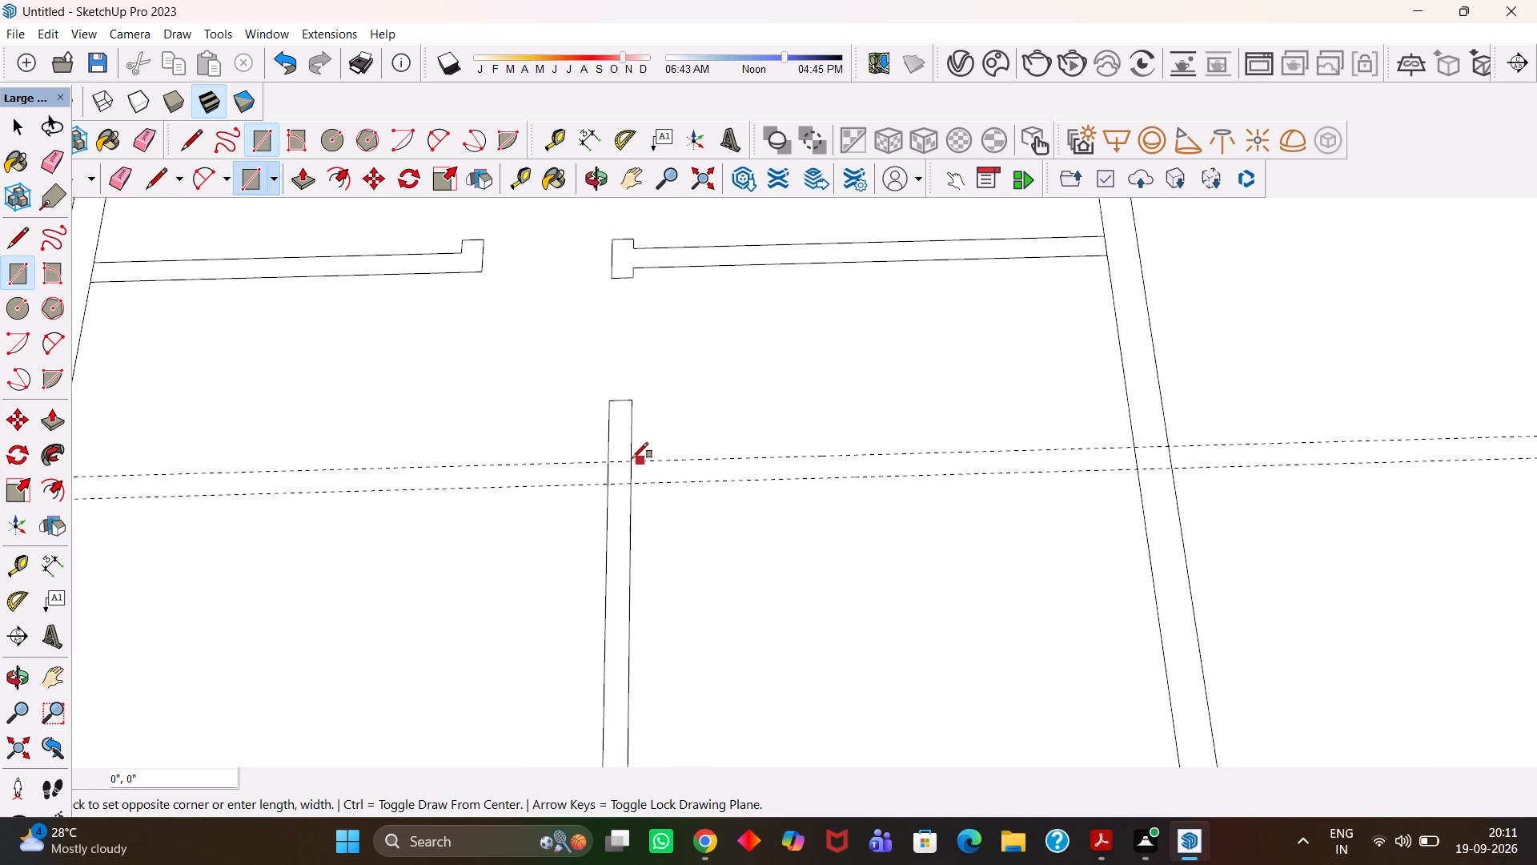
pyautogui.scroll(2, 630, 462)
pyautogui.press('r')
pyautogui.click(631, 464)
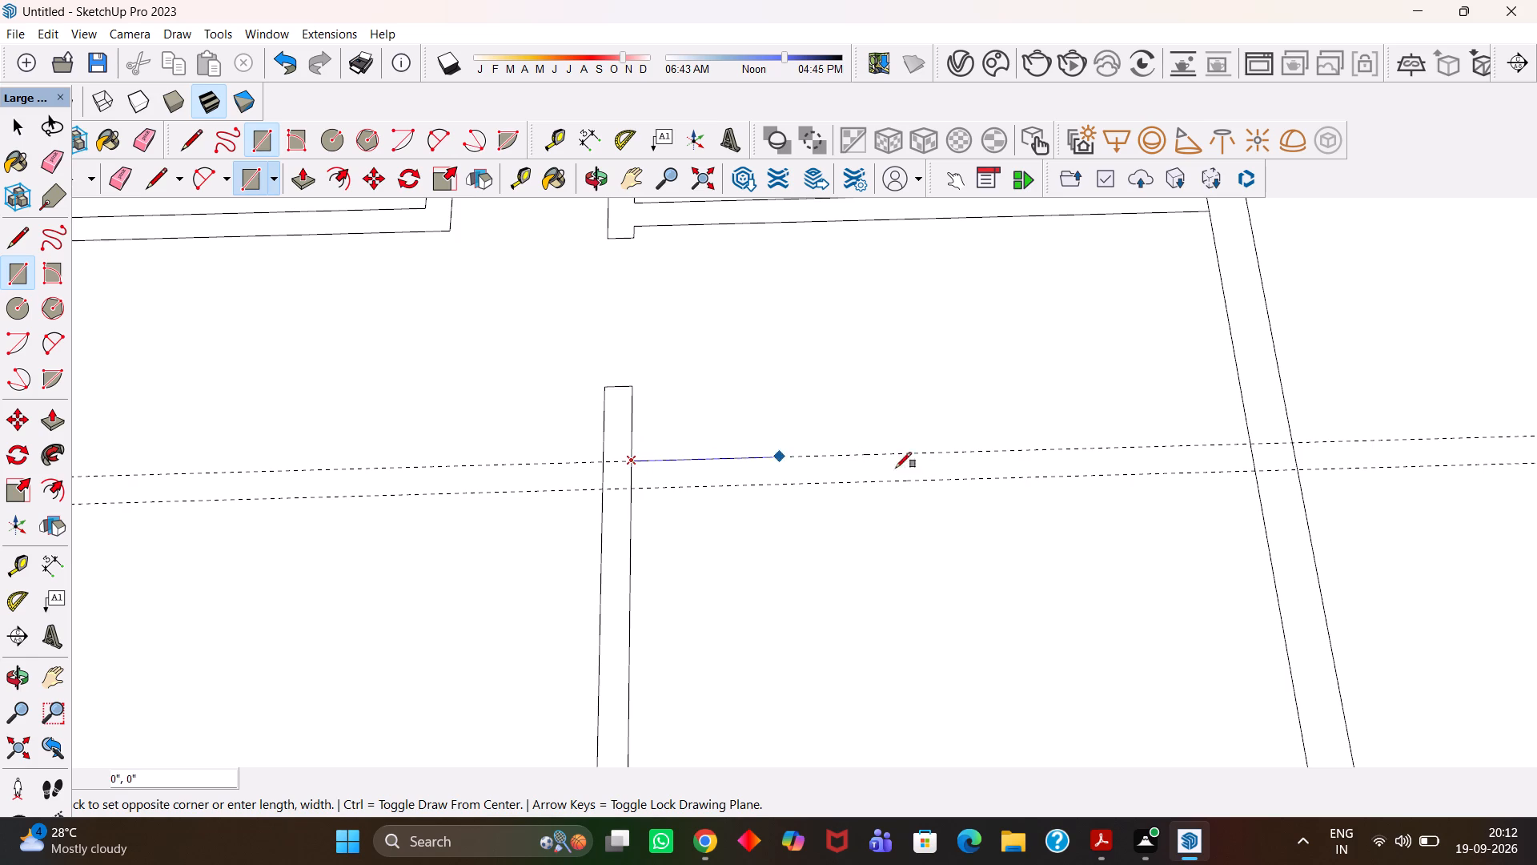
pyautogui.click(1255, 468)
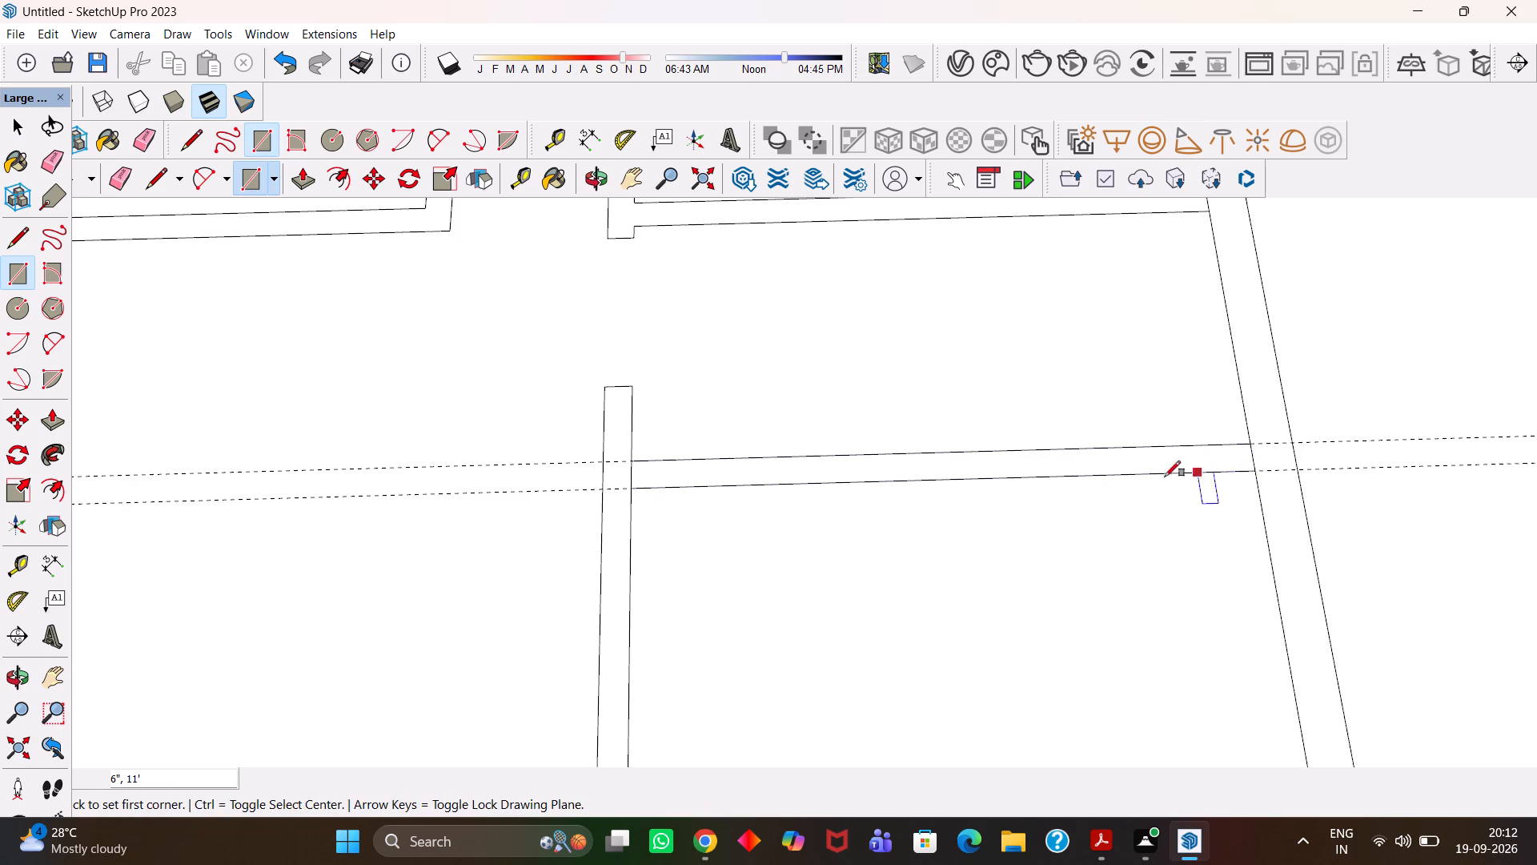
# Place a guide 11' from the outer wall's inner face, aligned with the long lengthwise partition's face.
pyautogui.scroll(-4, 1049, 477)
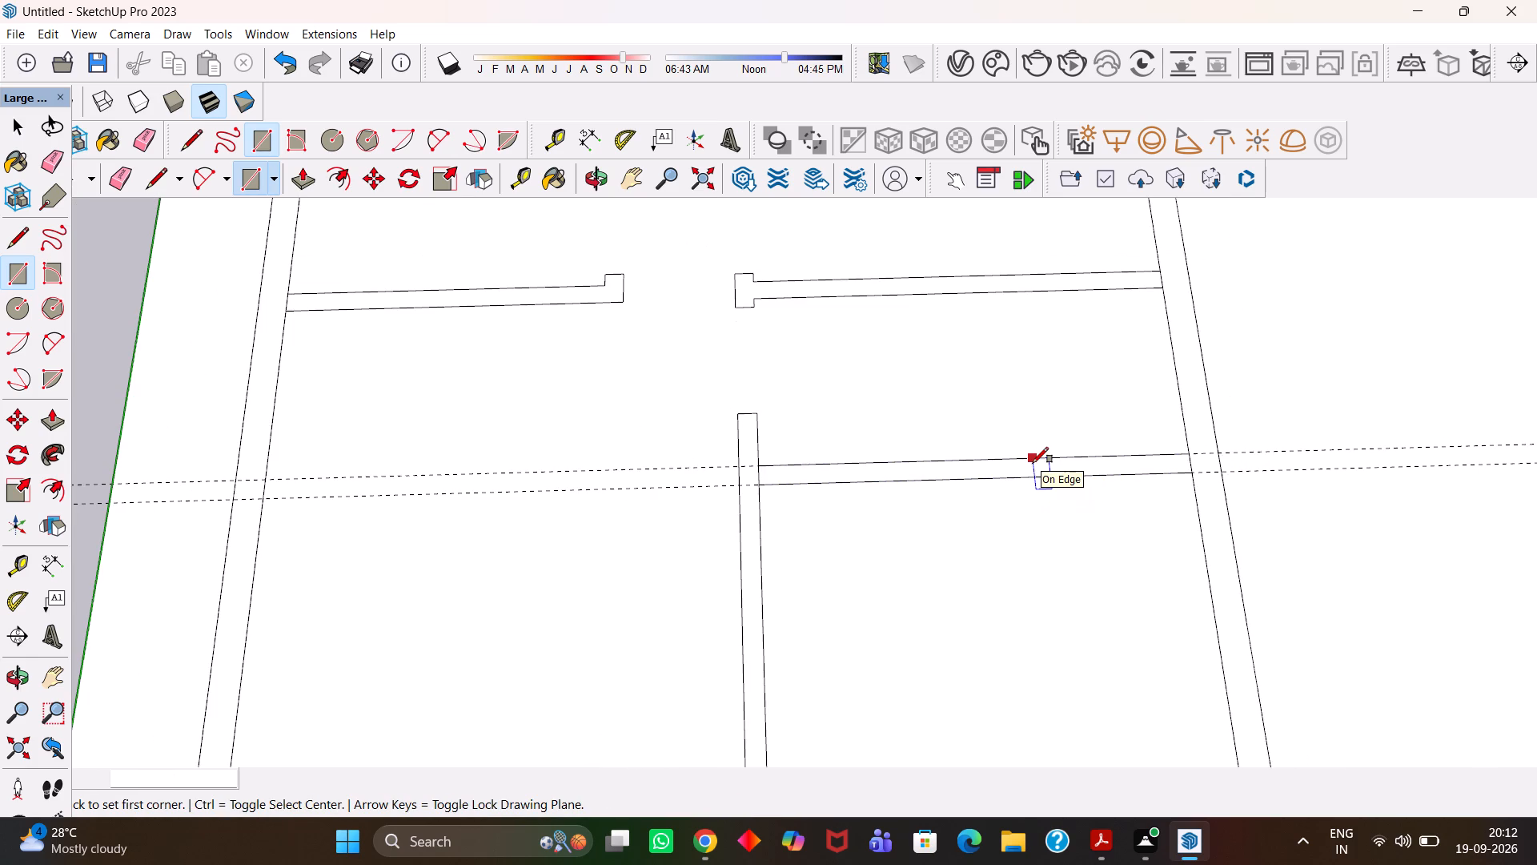
pyautogui.scroll(-7, 936, 454)
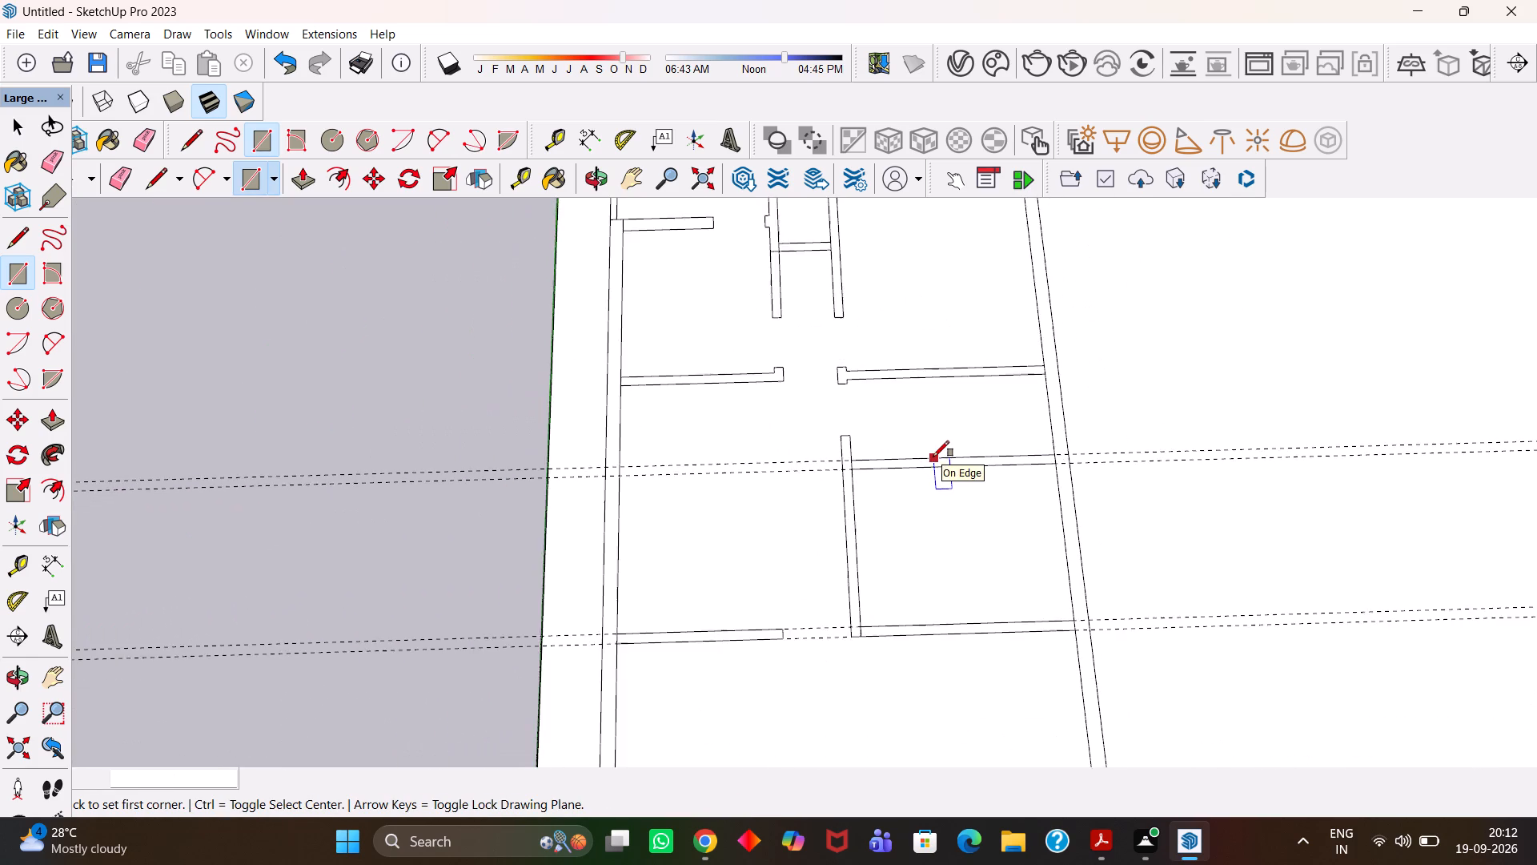
pyautogui.scroll(-4, 933, 457)
pyautogui.press('h')
pyautogui.moveTo(947, 416); pyautogui.dragTo(942, 456)
pyautogui.scroll(6, 938, 460)
pyautogui.press('t')
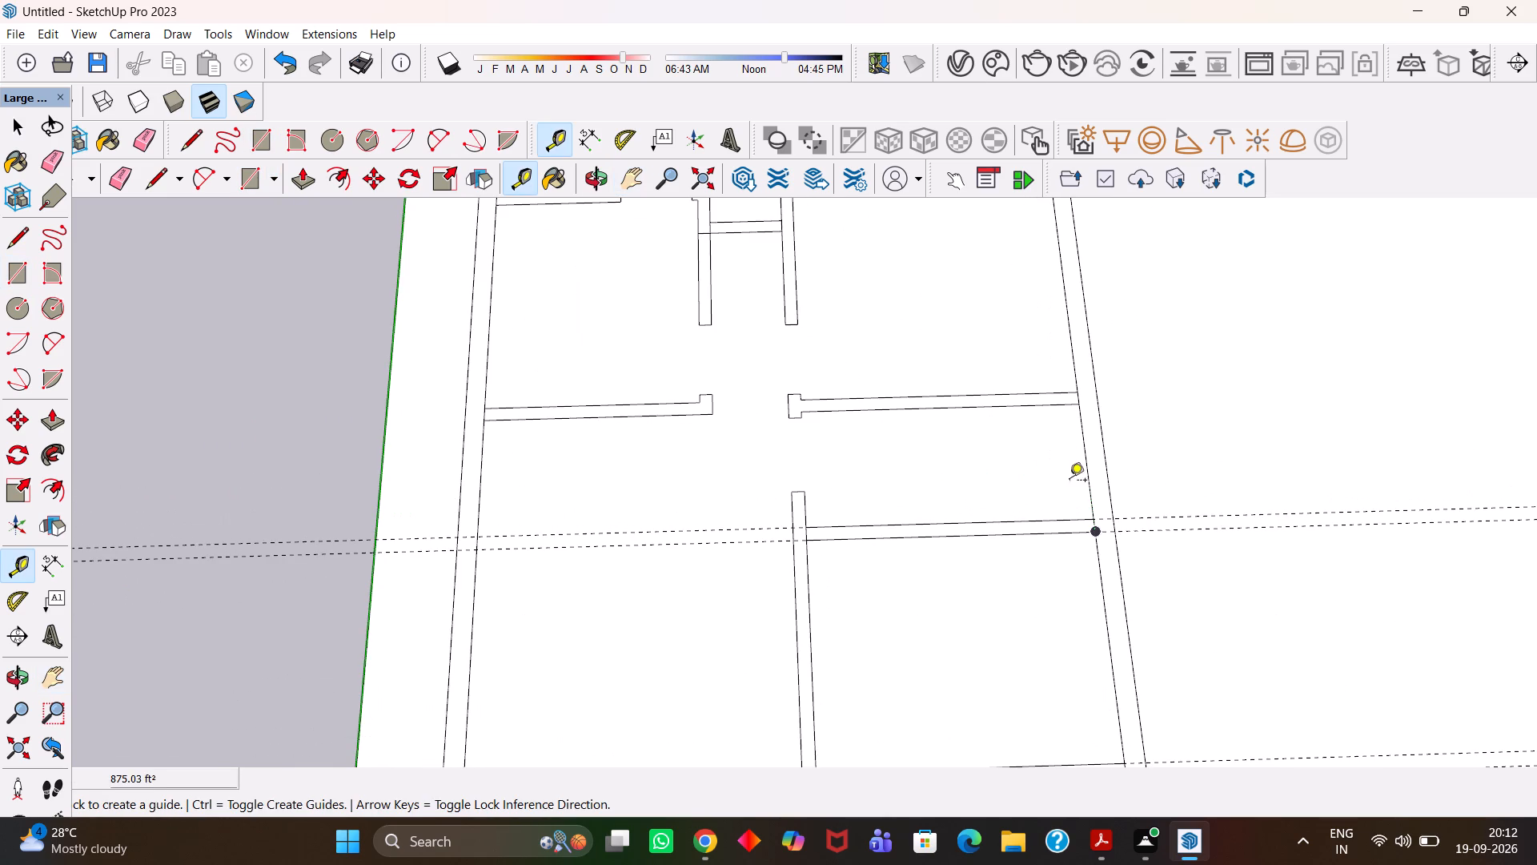
pyautogui.click(1091, 476)
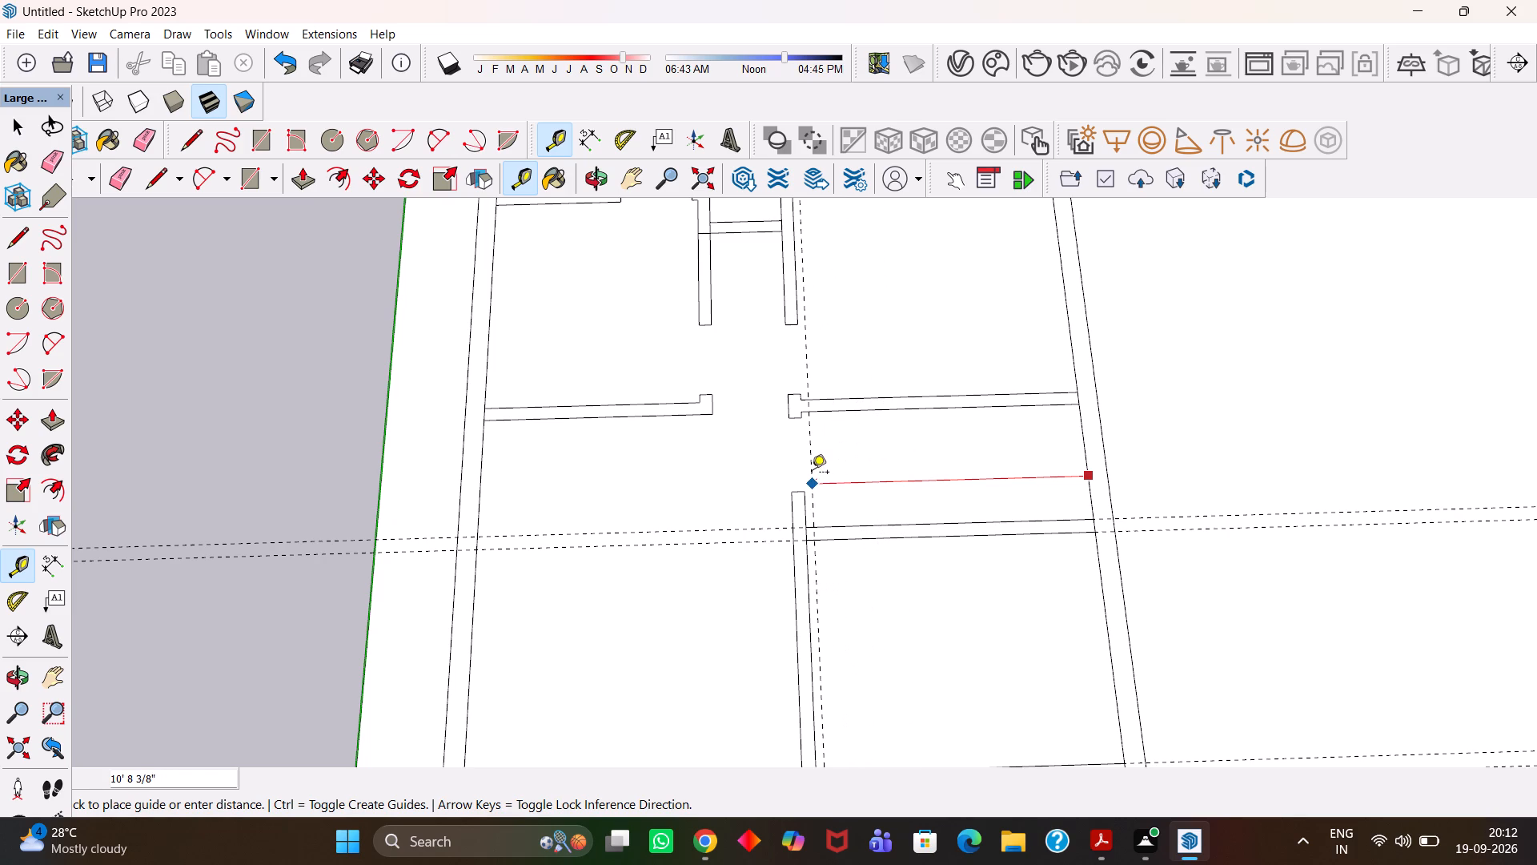
pyautogui.press('h')
pyautogui.scroll(5, 825, 478)
pyautogui.press('t')
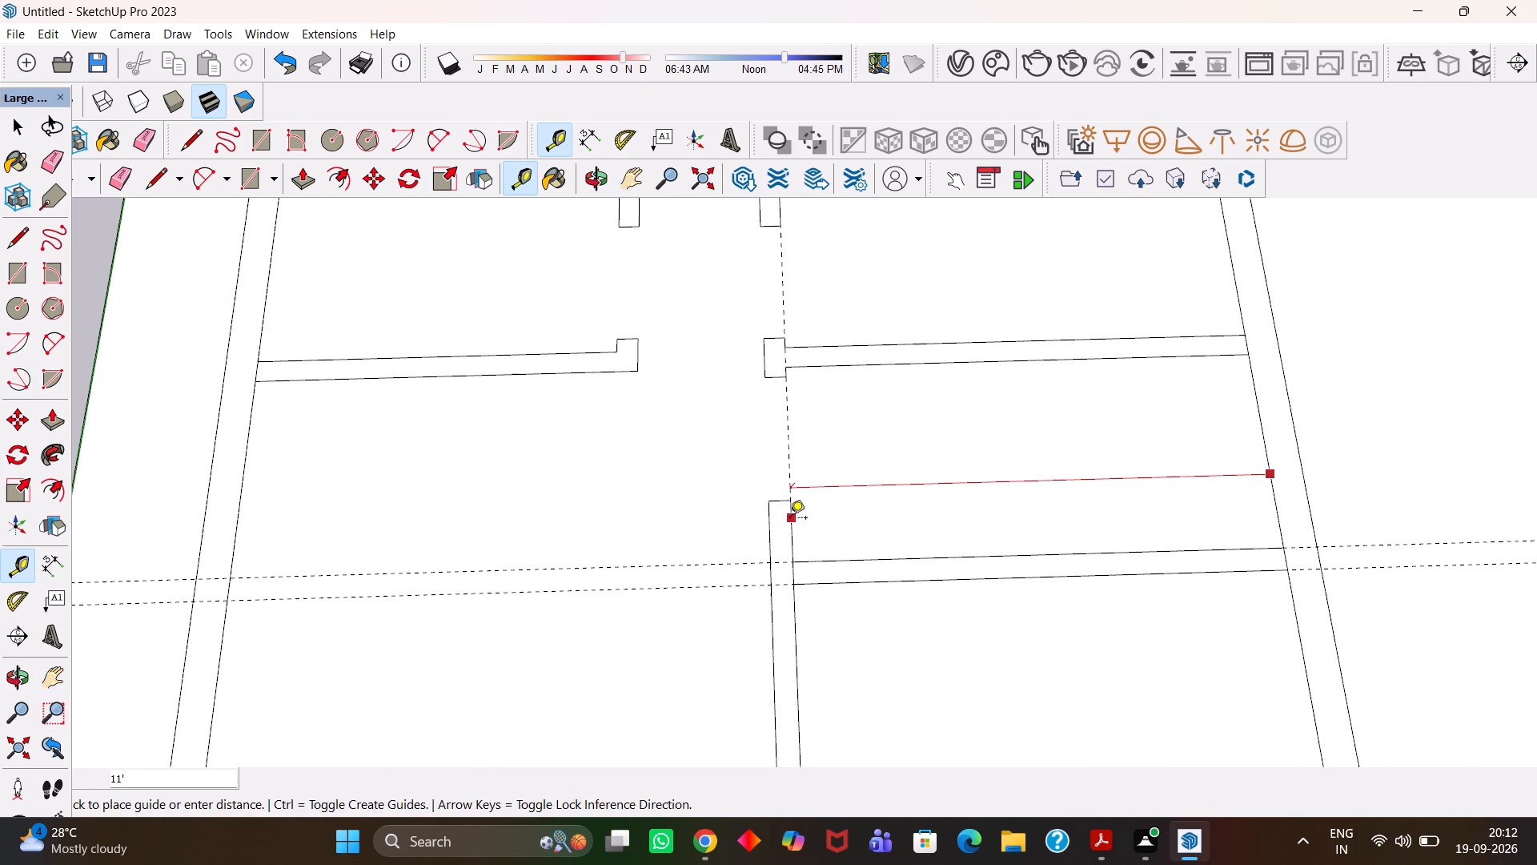
pyautogui.click(792, 523)
# Place a guide 7'3" from the lengthwise partition's face guide, toward the outer wall.
pyautogui.click(790, 481)
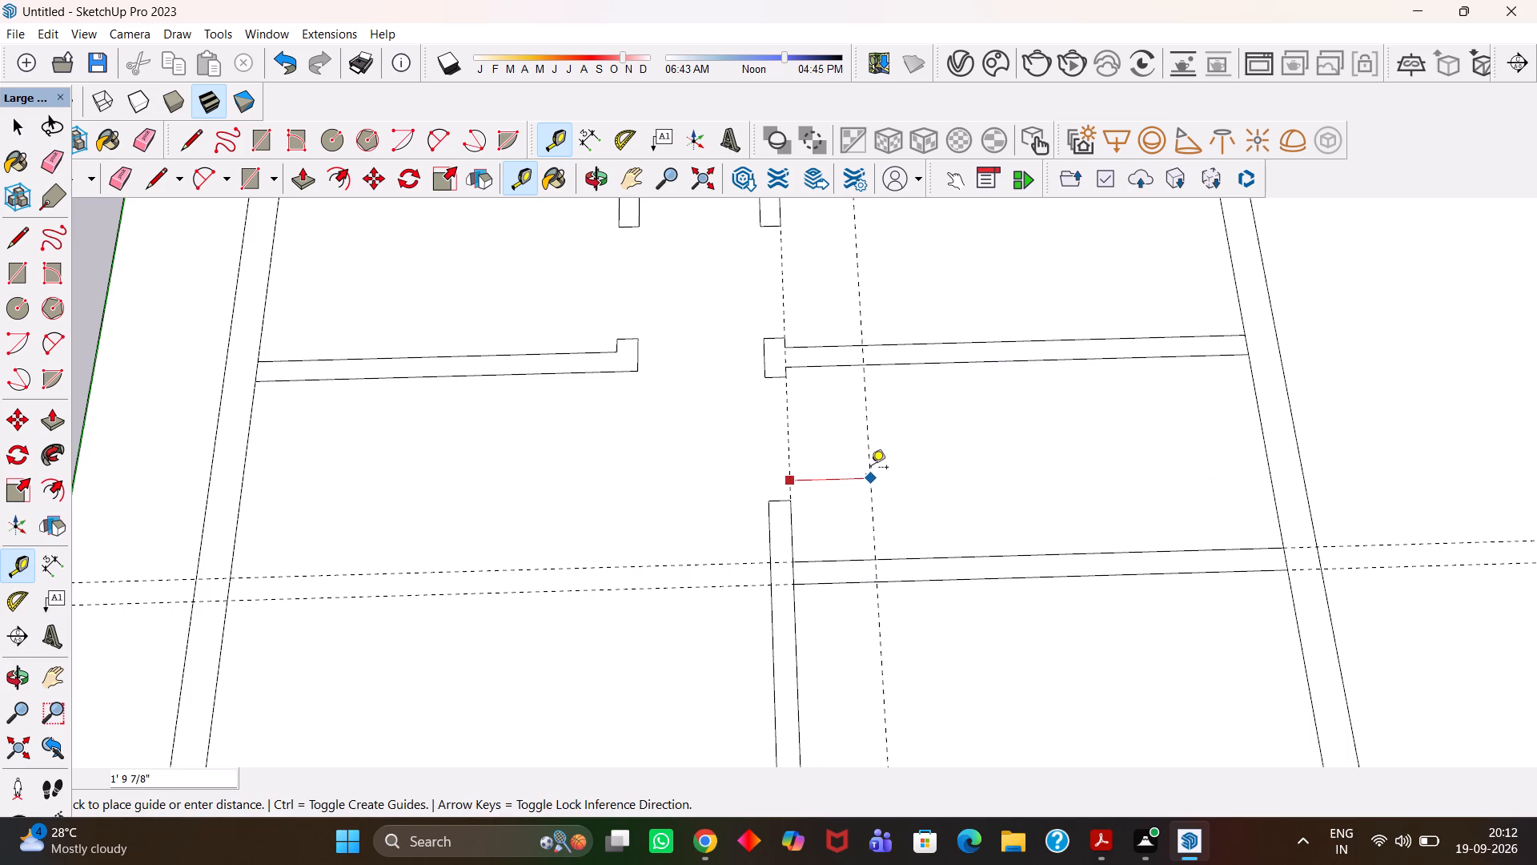
pyautogui.write("7'")
pyautogui.write('3"')
pyautogui.press('Return')
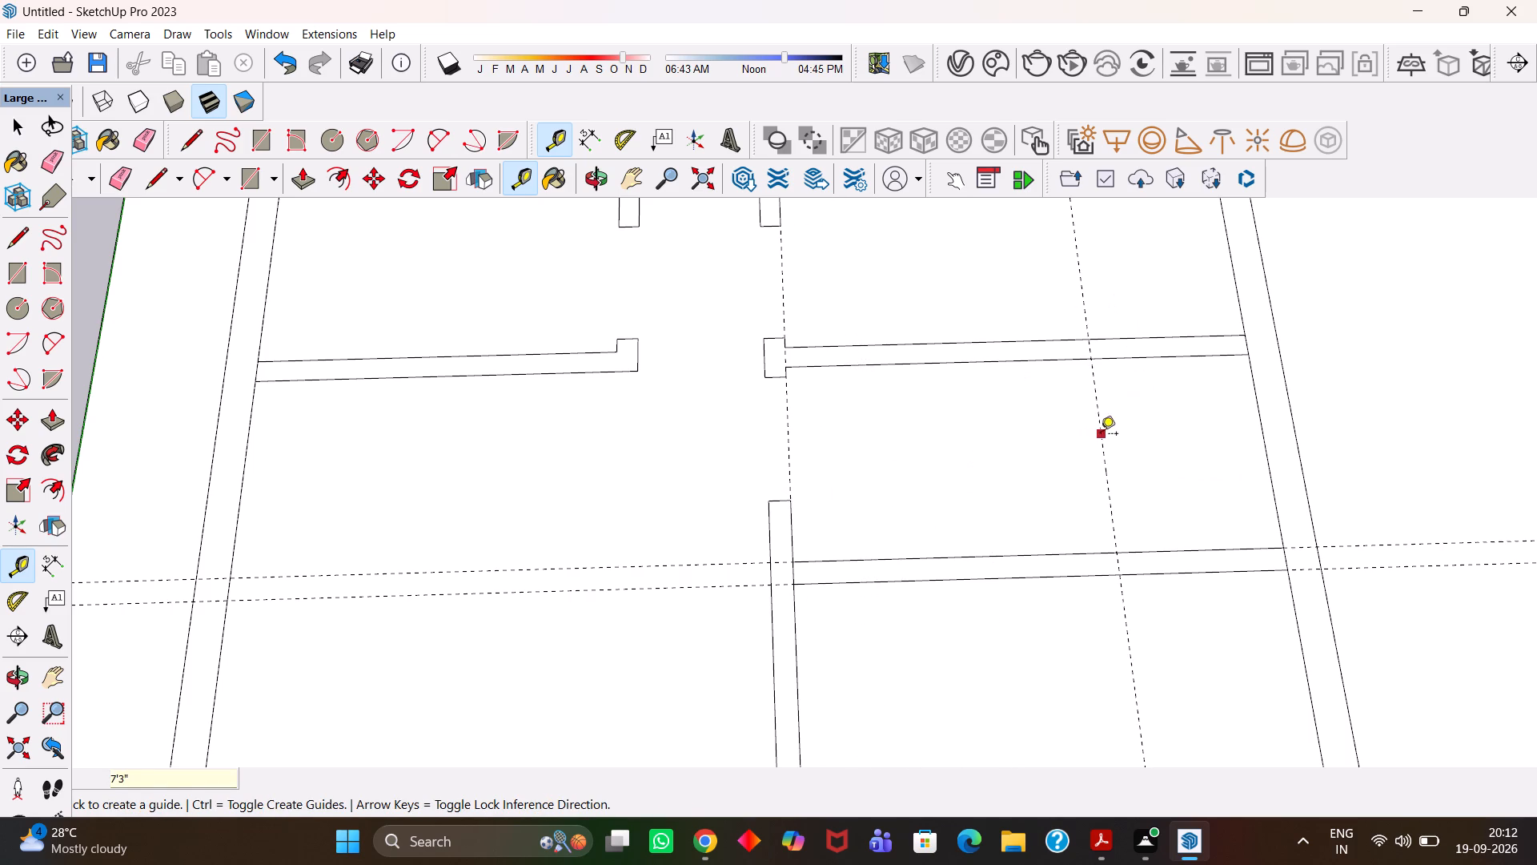
# Place a guide 6" beyond the 7'3" guide to mark the short partition's thickness.
pyautogui.click(1103, 435)
pyautogui.write('6"')
pyautogui.press('Return')
# Draw a 6" by 4'8" partition rectangle between the two lengthwise guides, connecting the two crosswise partitions.
pyautogui.press('r')
pyautogui.scroll(3, 1149, 466)
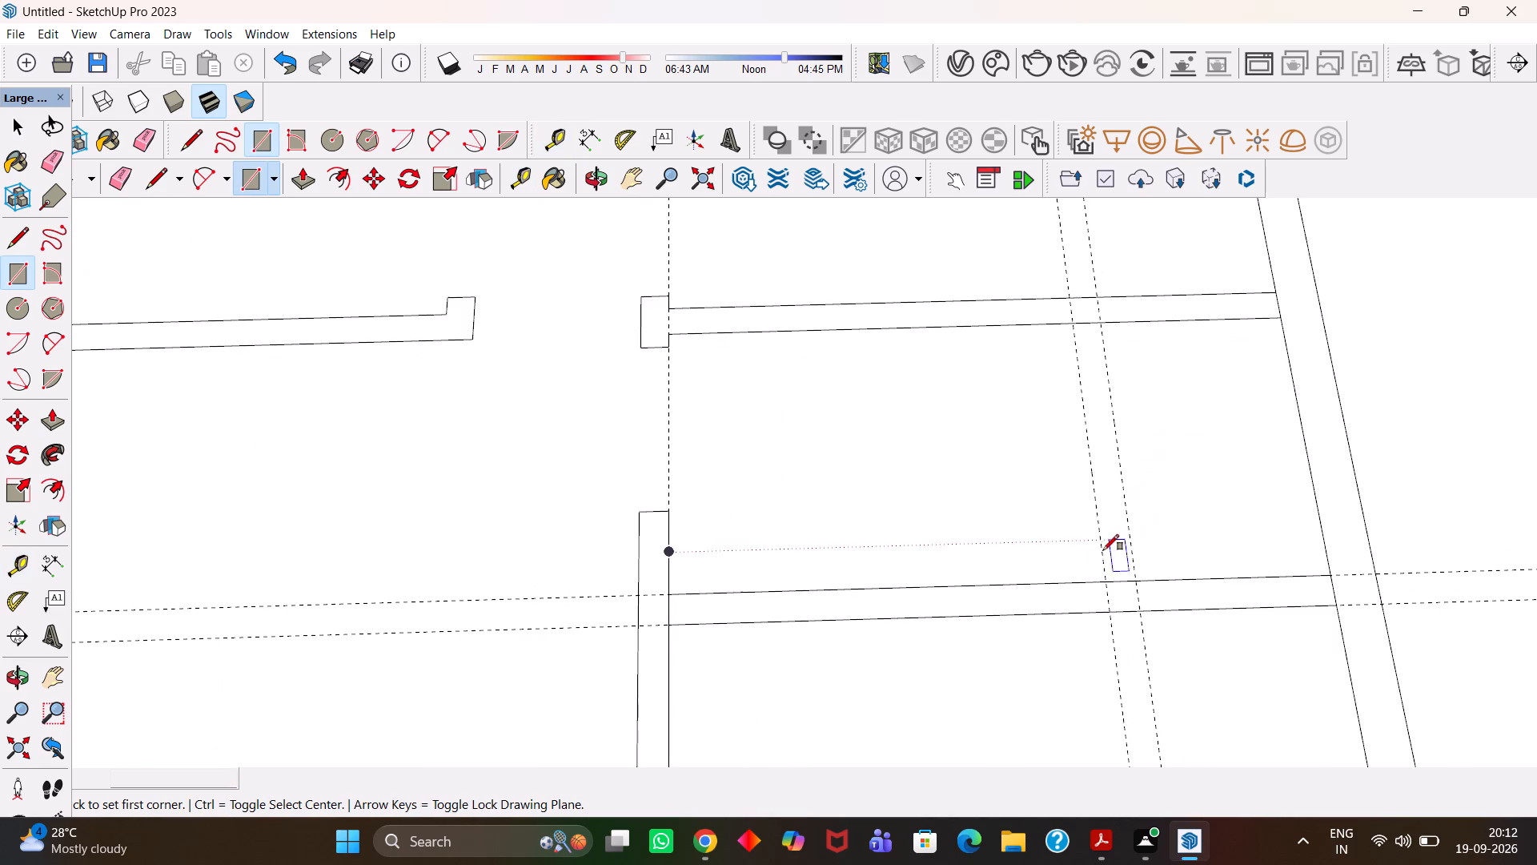
pyautogui.click(1110, 582)
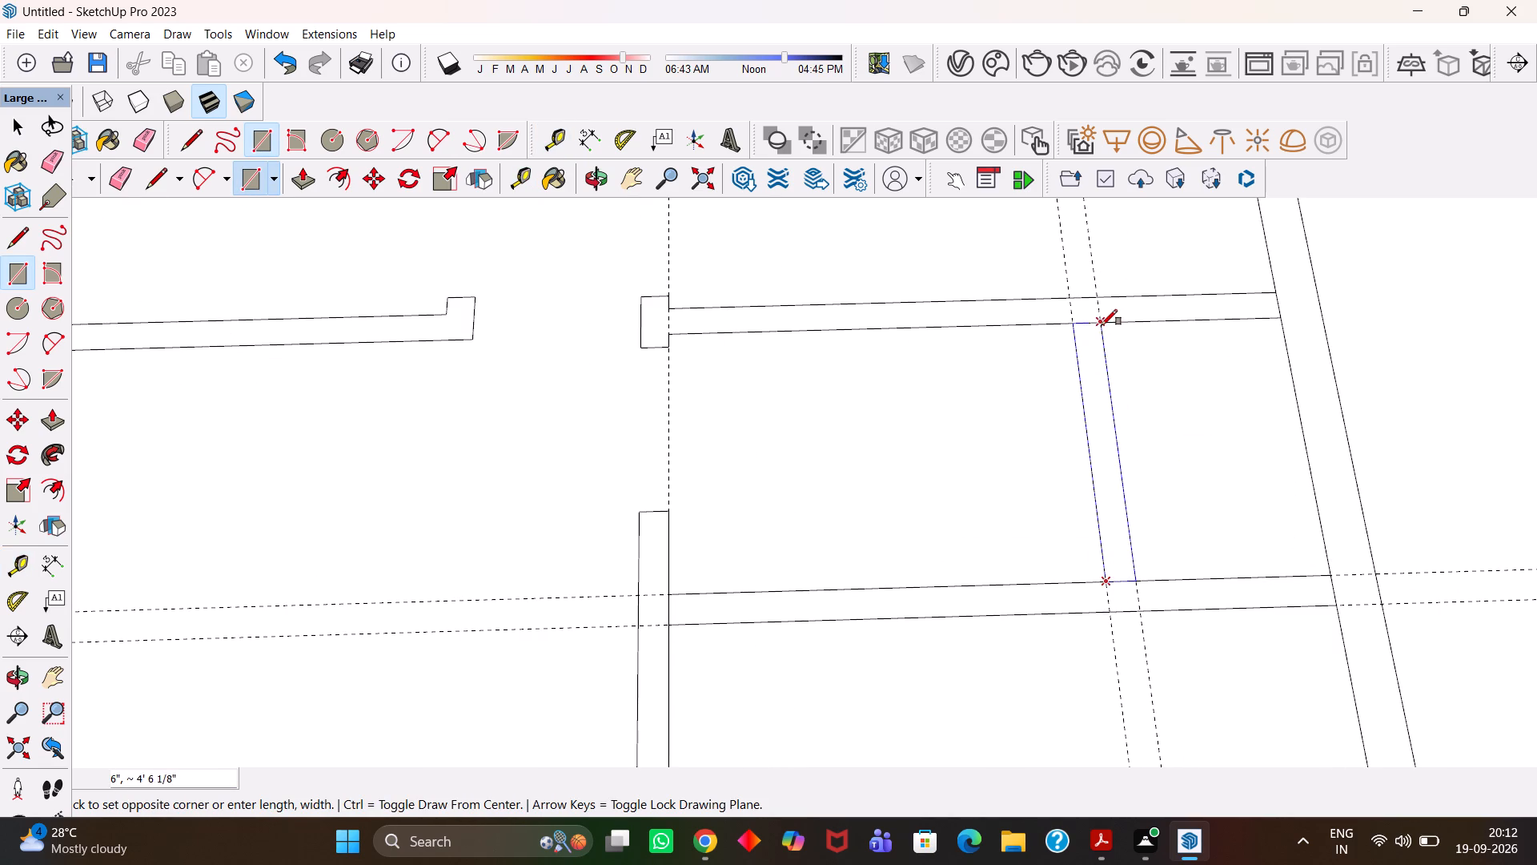
pyautogui.click(1102, 325)
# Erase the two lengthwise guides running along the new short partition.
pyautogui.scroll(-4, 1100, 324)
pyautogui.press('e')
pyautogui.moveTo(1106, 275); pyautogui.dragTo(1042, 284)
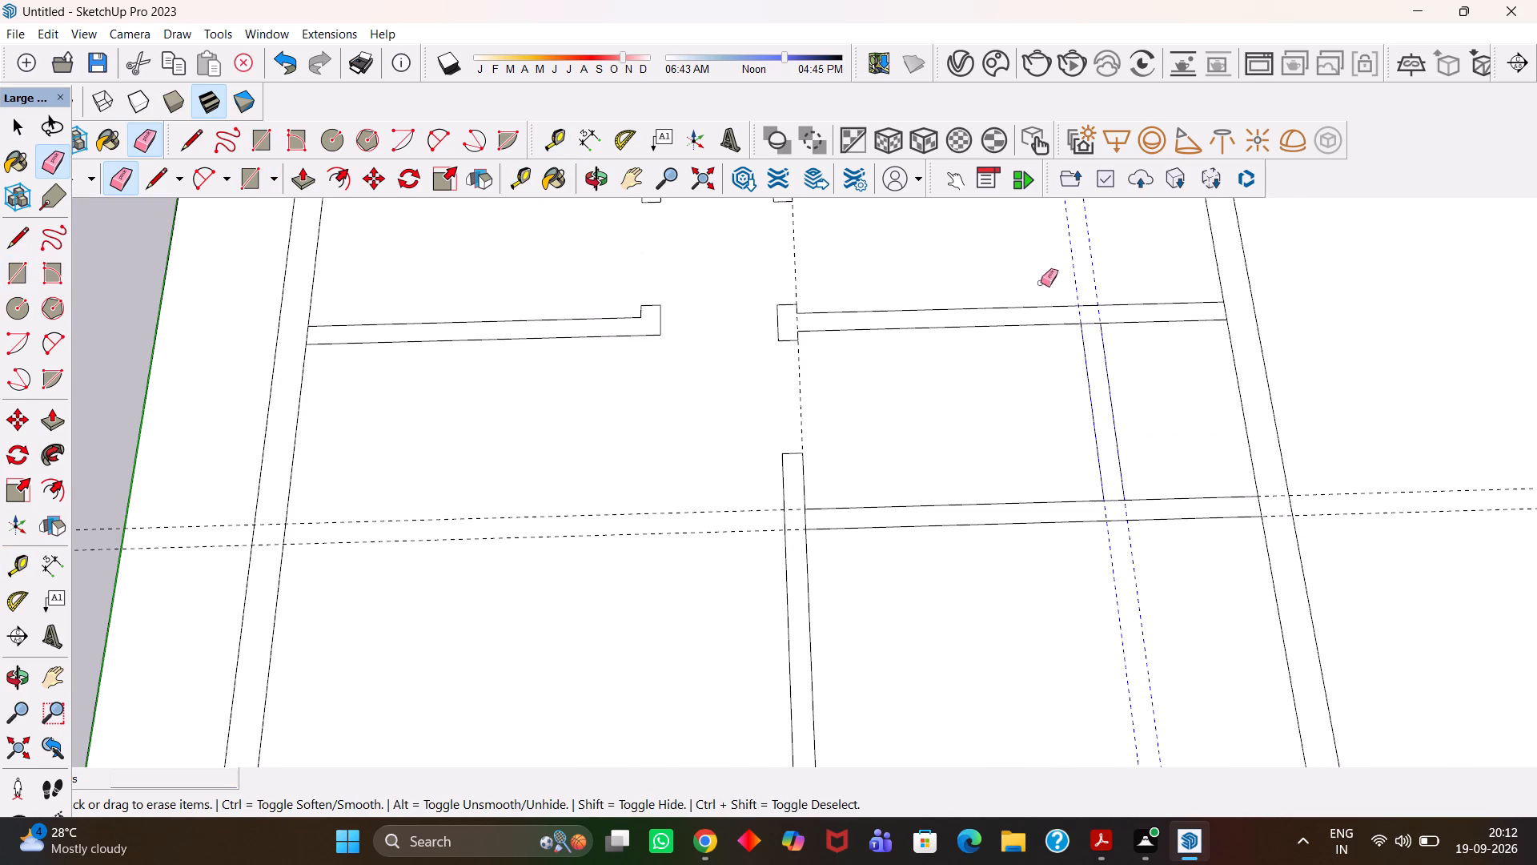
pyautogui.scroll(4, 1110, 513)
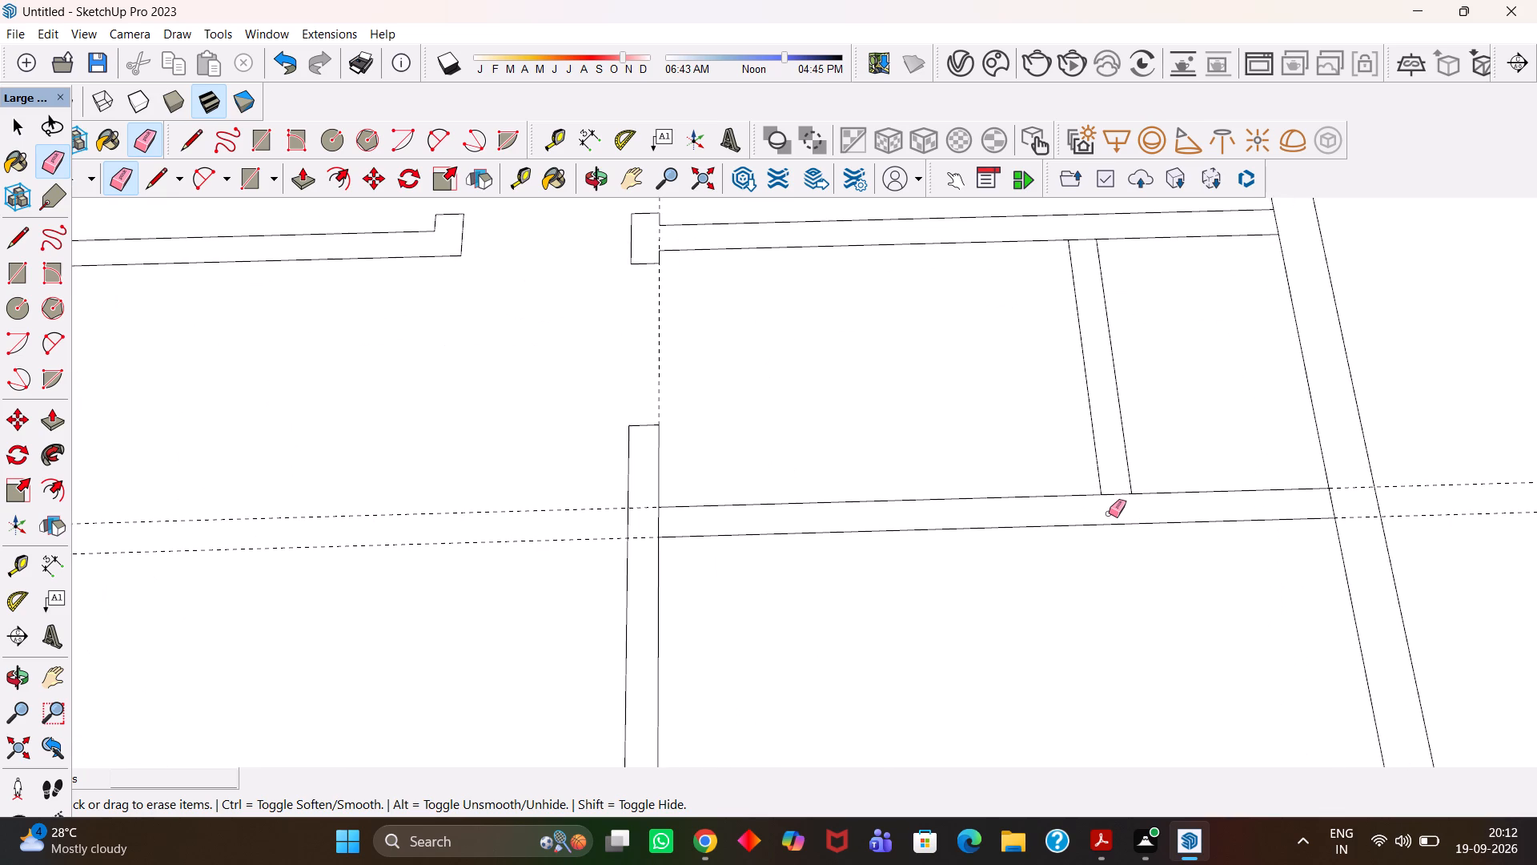
# Place guides along both faces of the short partition, extending through the crosswise partitions.
pyautogui.scroll(-4, 1109, 513)
pyautogui.press('h')
pyautogui.moveTo(1170, 461); pyautogui.dragTo(1045, 481)
pyautogui.scroll(6, 1006, 405)
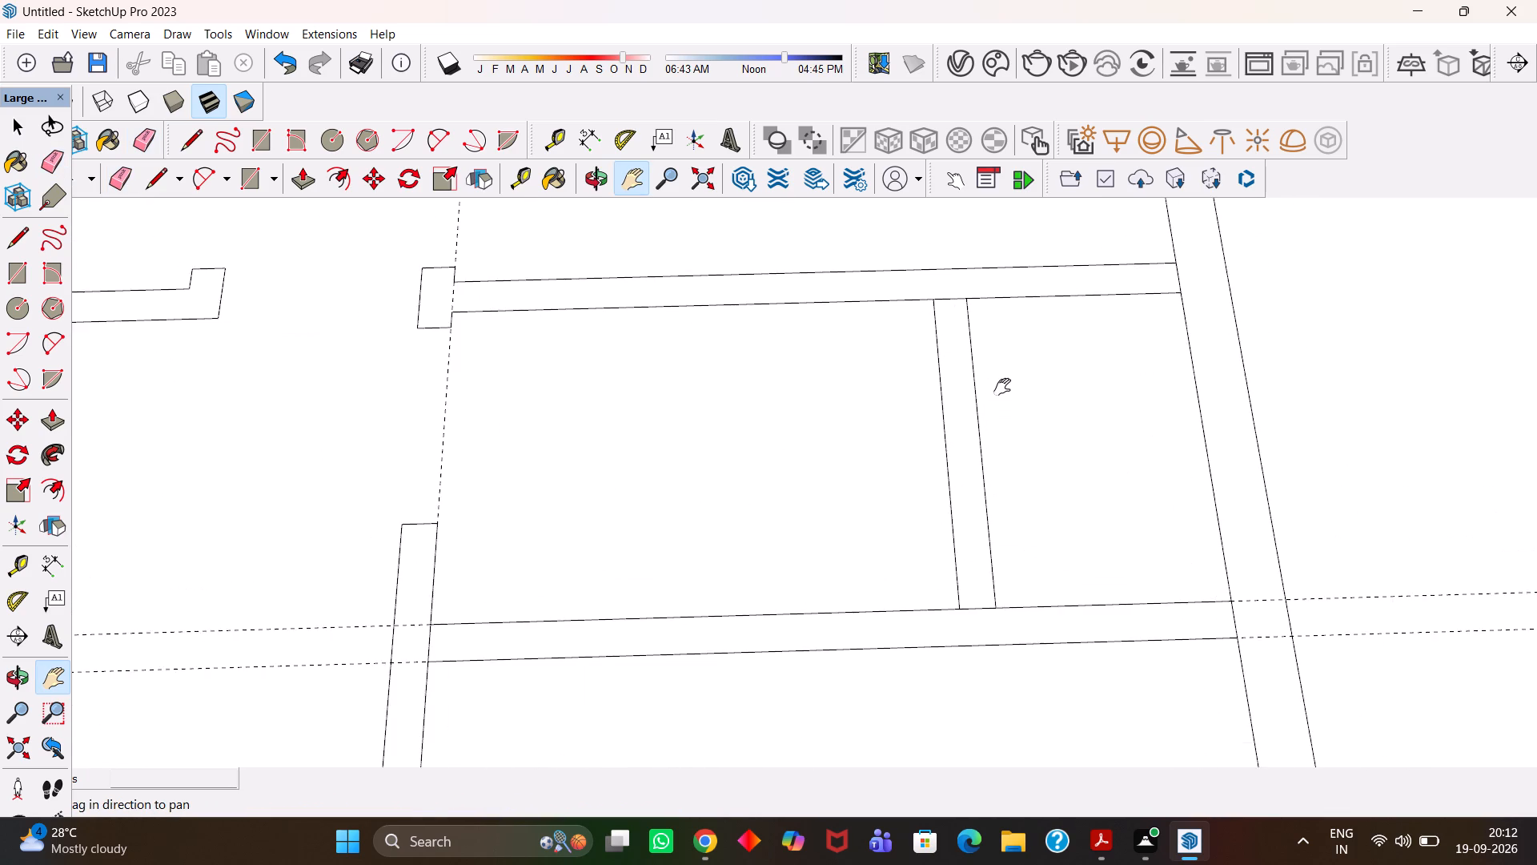
pyautogui.scroll(-1, 1002, 387)
pyautogui.scroll(2, 999, 391)
pyautogui.press('t')
pyautogui.doubleClick(970, 404)
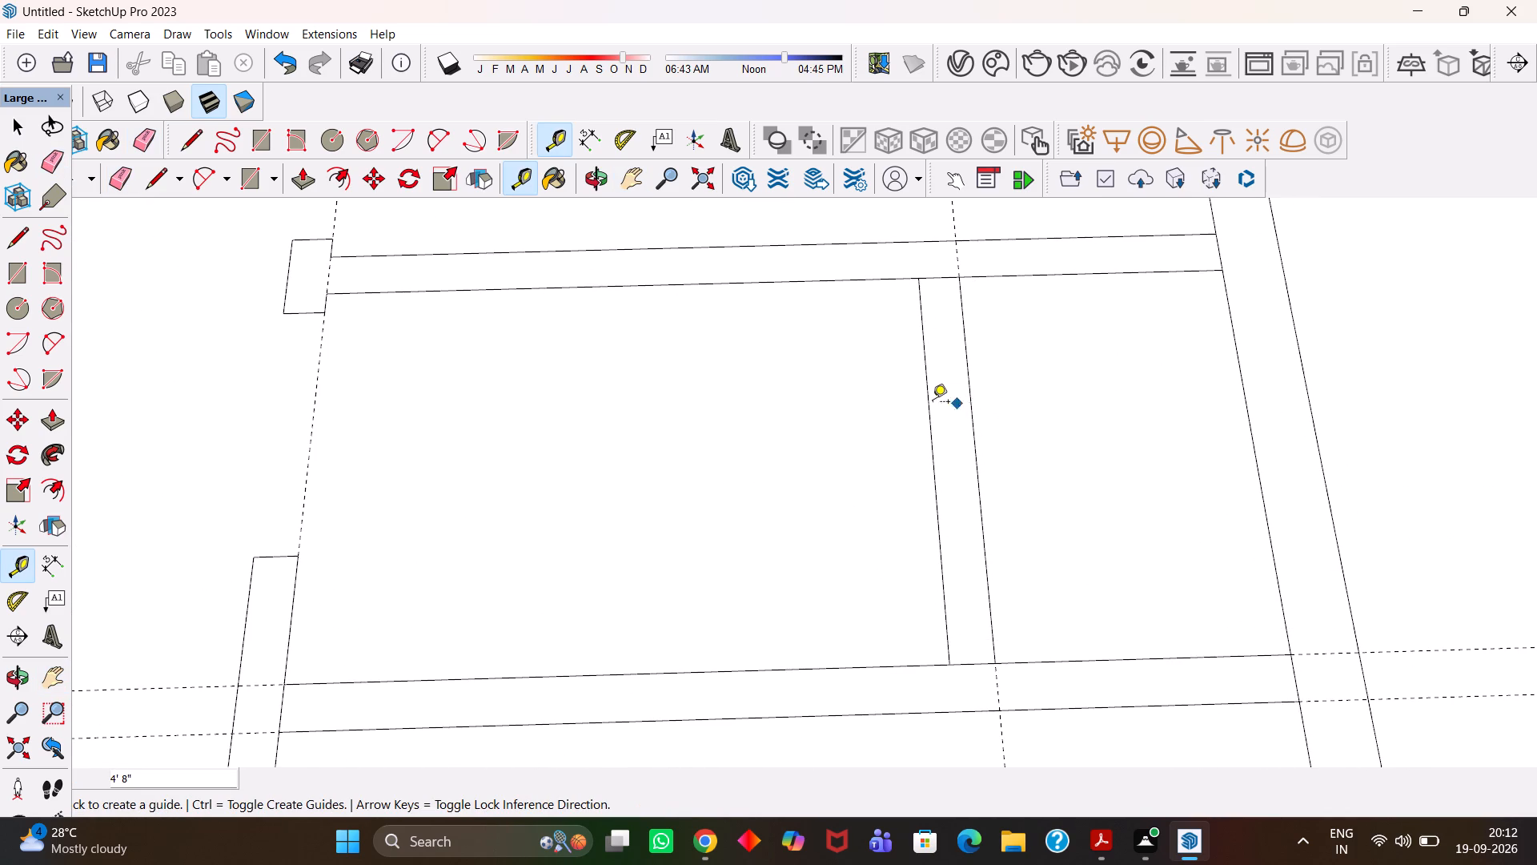
pyautogui.doubleClick(929, 403)
# Place a guide 4" from the short partition's face guide on the outer wall side.
pyautogui.scroll(-4, 929, 403)
pyautogui.press('h')
pyautogui.moveTo(956, 338); pyautogui.dragTo(893, 405)
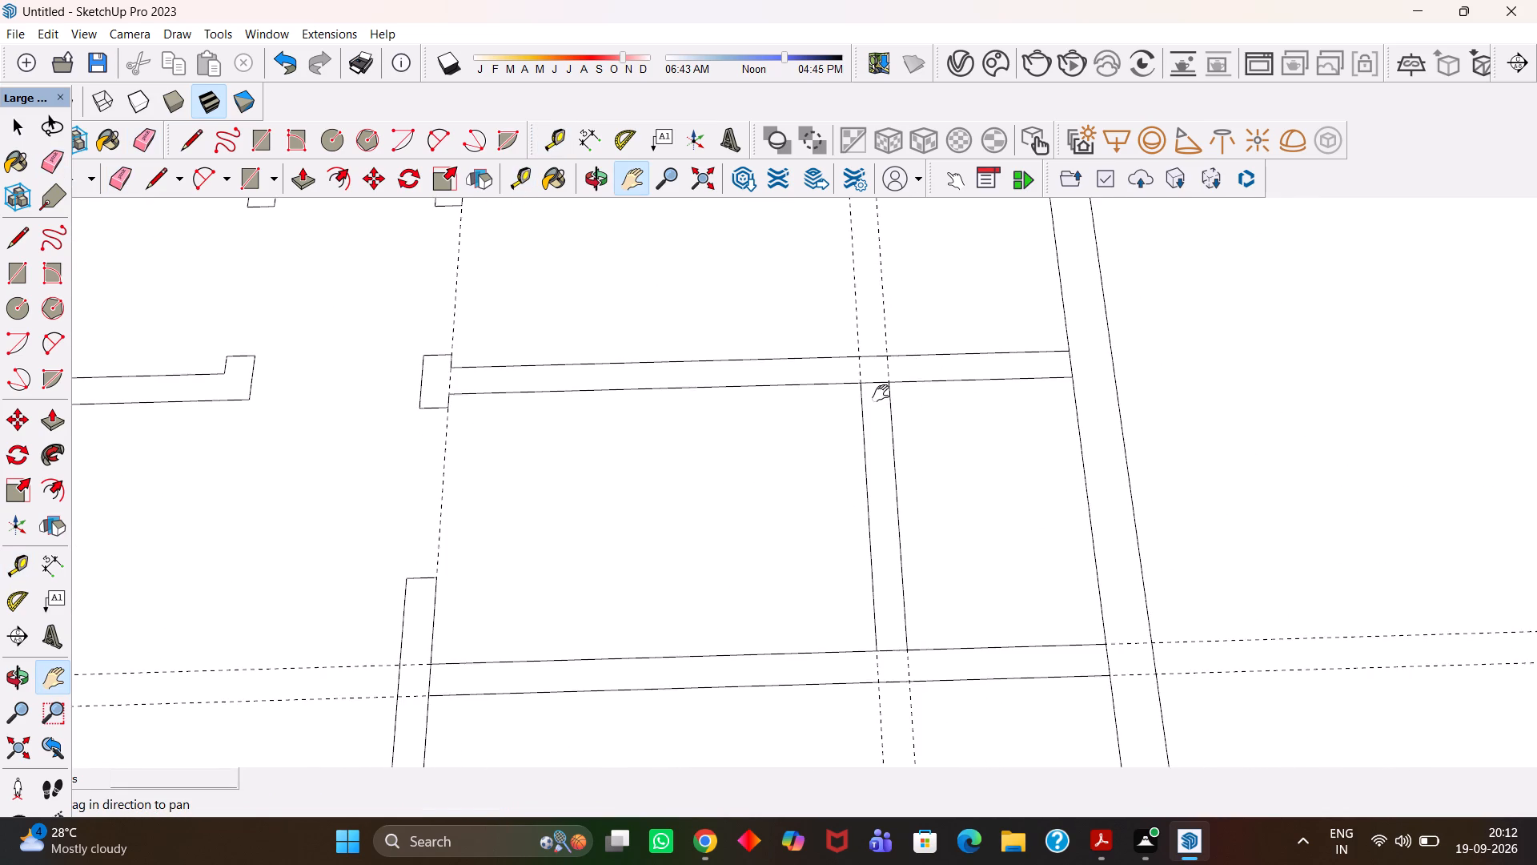
pyautogui.scroll(3, 881, 393)
pyautogui.press('t')
pyautogui.click(891, 325)
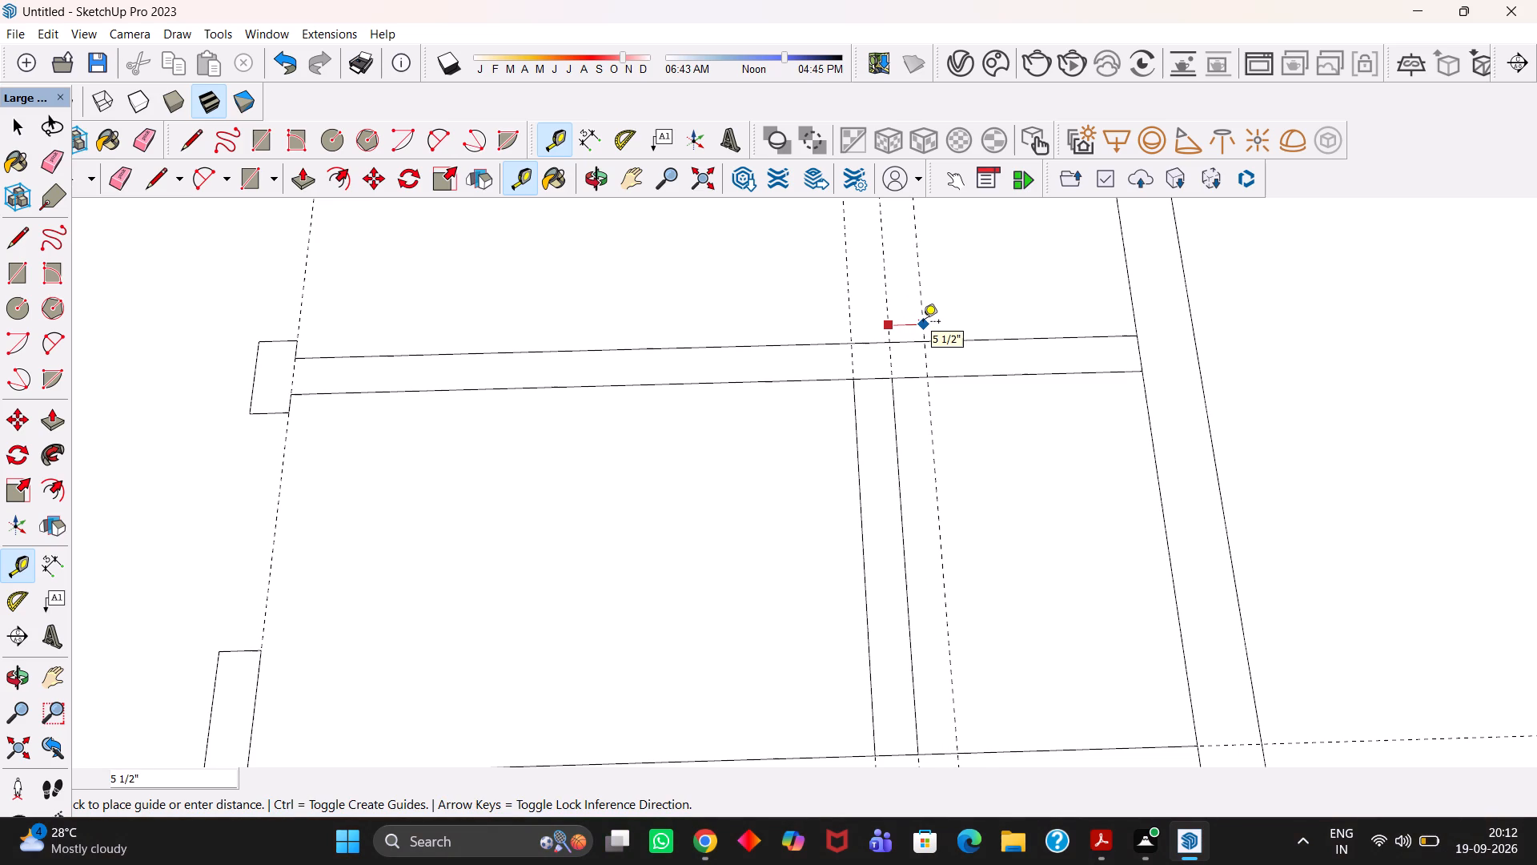
pyautogui.write('4"')
pyautogui.press('Return')
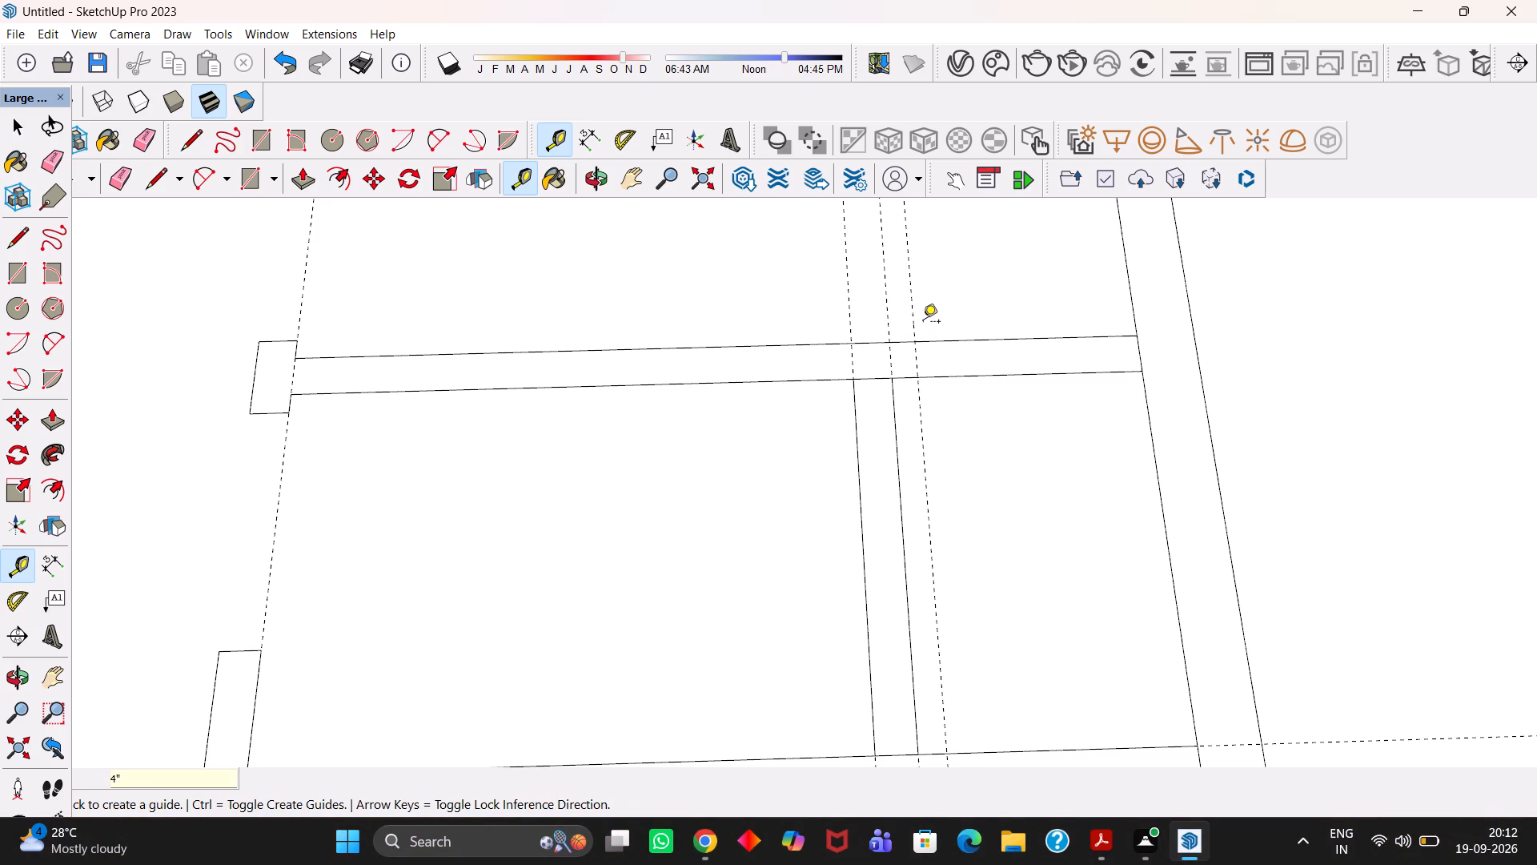
# Draw a 10" by 6" rectangle across the crosswise partition, from the short partition's far face guide to the 4" guide.
pyautogui.press('r')
pyautogui.scroll(4, 881, 352)
pyautogui.click(849, 390)
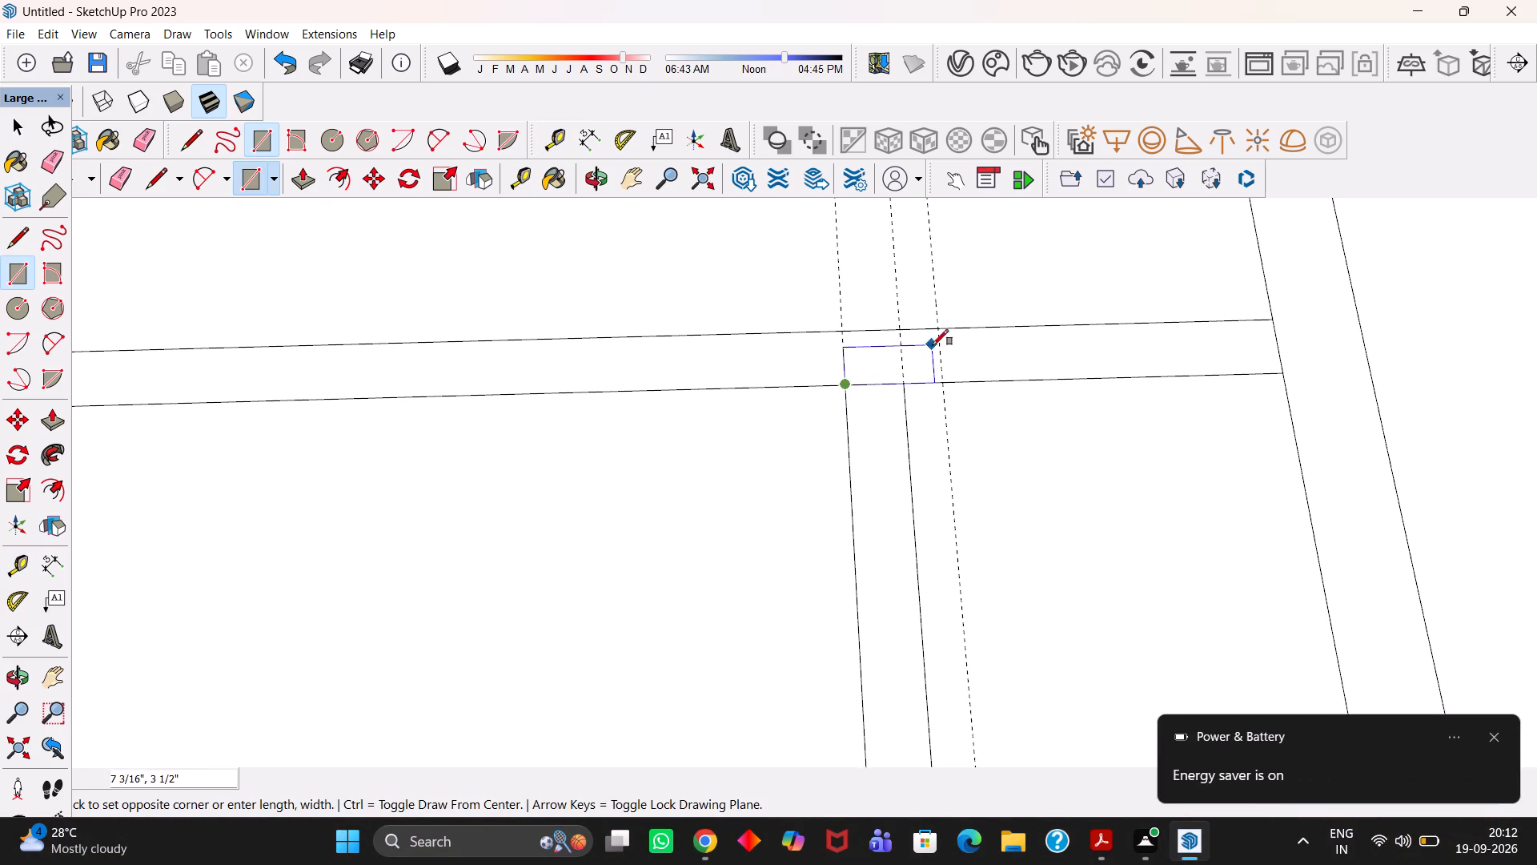
pyautogui.click(940, 328)
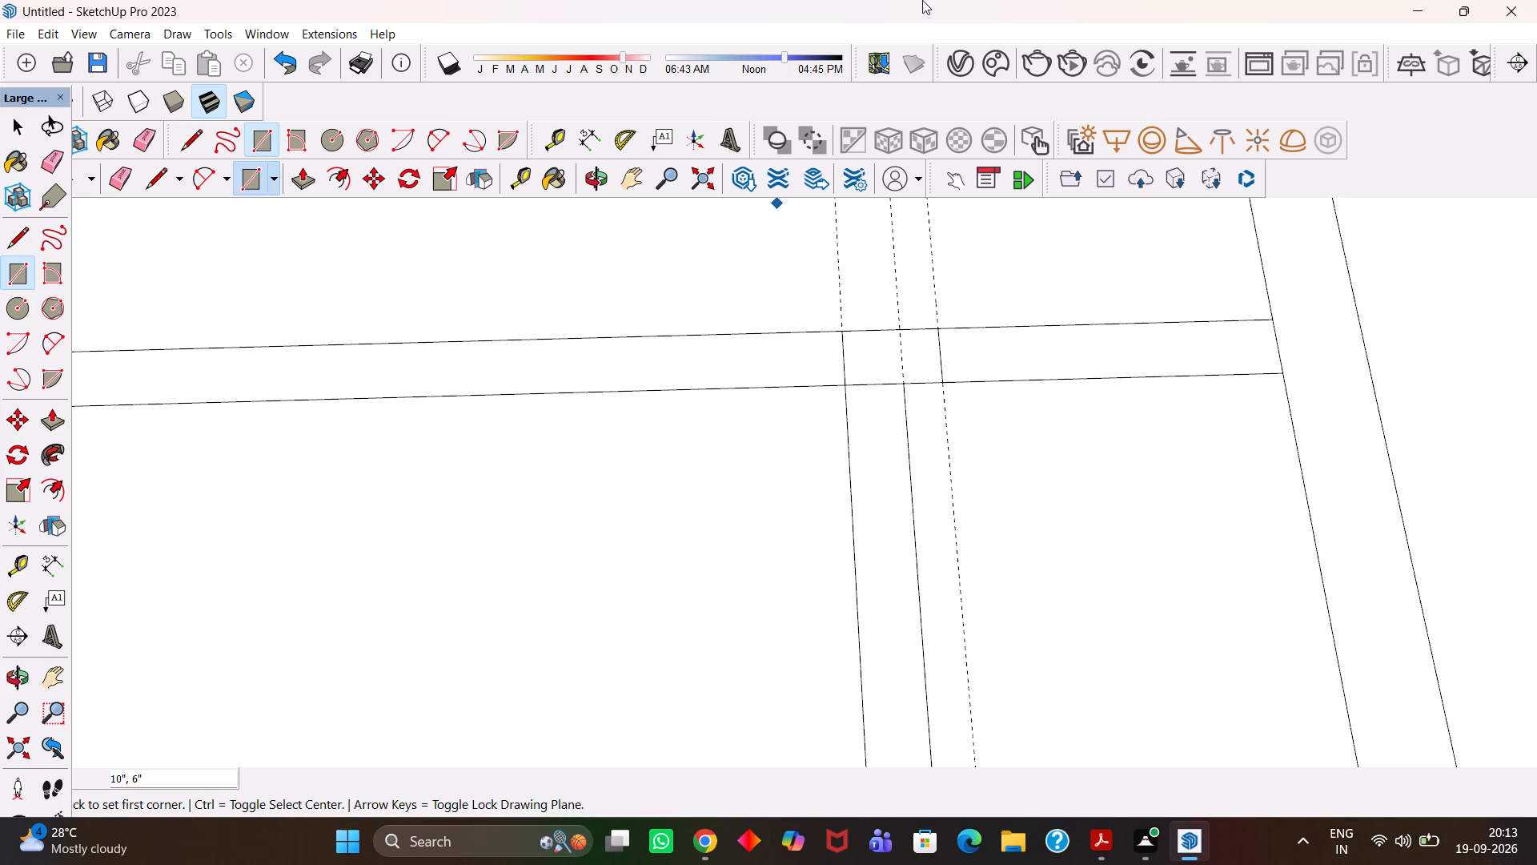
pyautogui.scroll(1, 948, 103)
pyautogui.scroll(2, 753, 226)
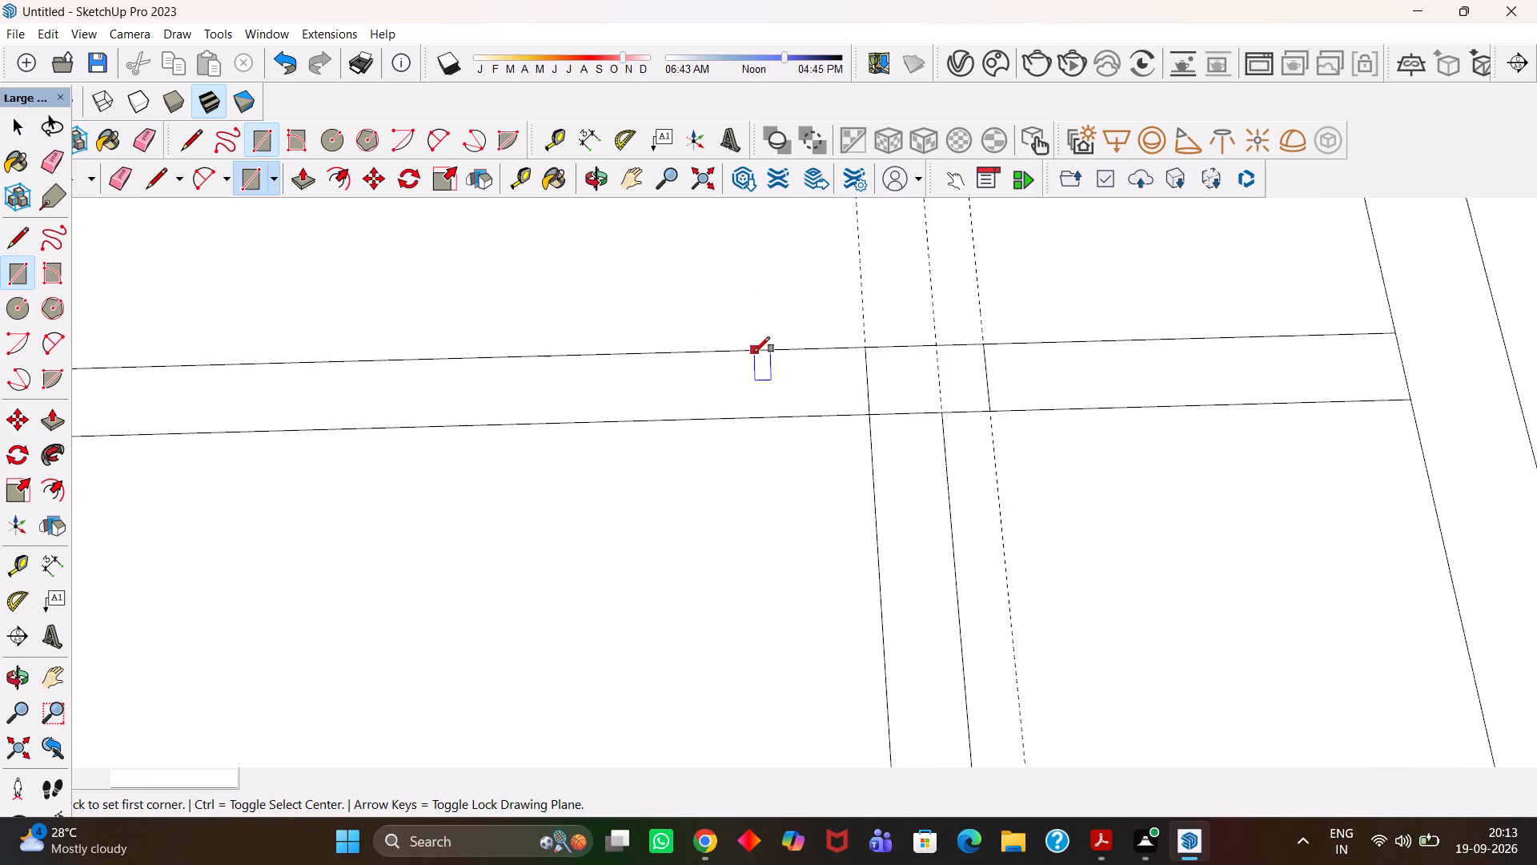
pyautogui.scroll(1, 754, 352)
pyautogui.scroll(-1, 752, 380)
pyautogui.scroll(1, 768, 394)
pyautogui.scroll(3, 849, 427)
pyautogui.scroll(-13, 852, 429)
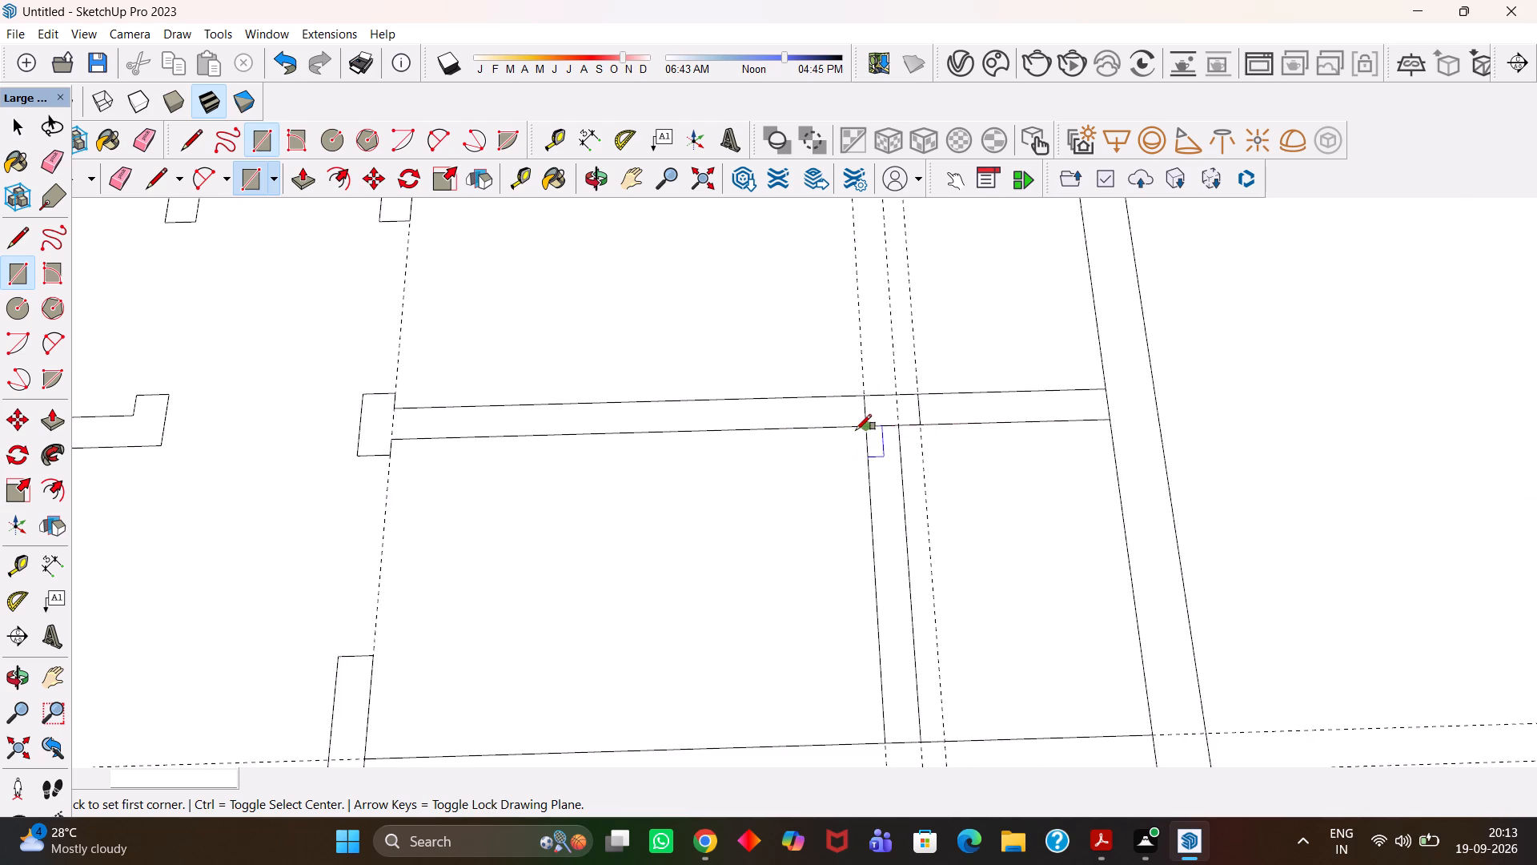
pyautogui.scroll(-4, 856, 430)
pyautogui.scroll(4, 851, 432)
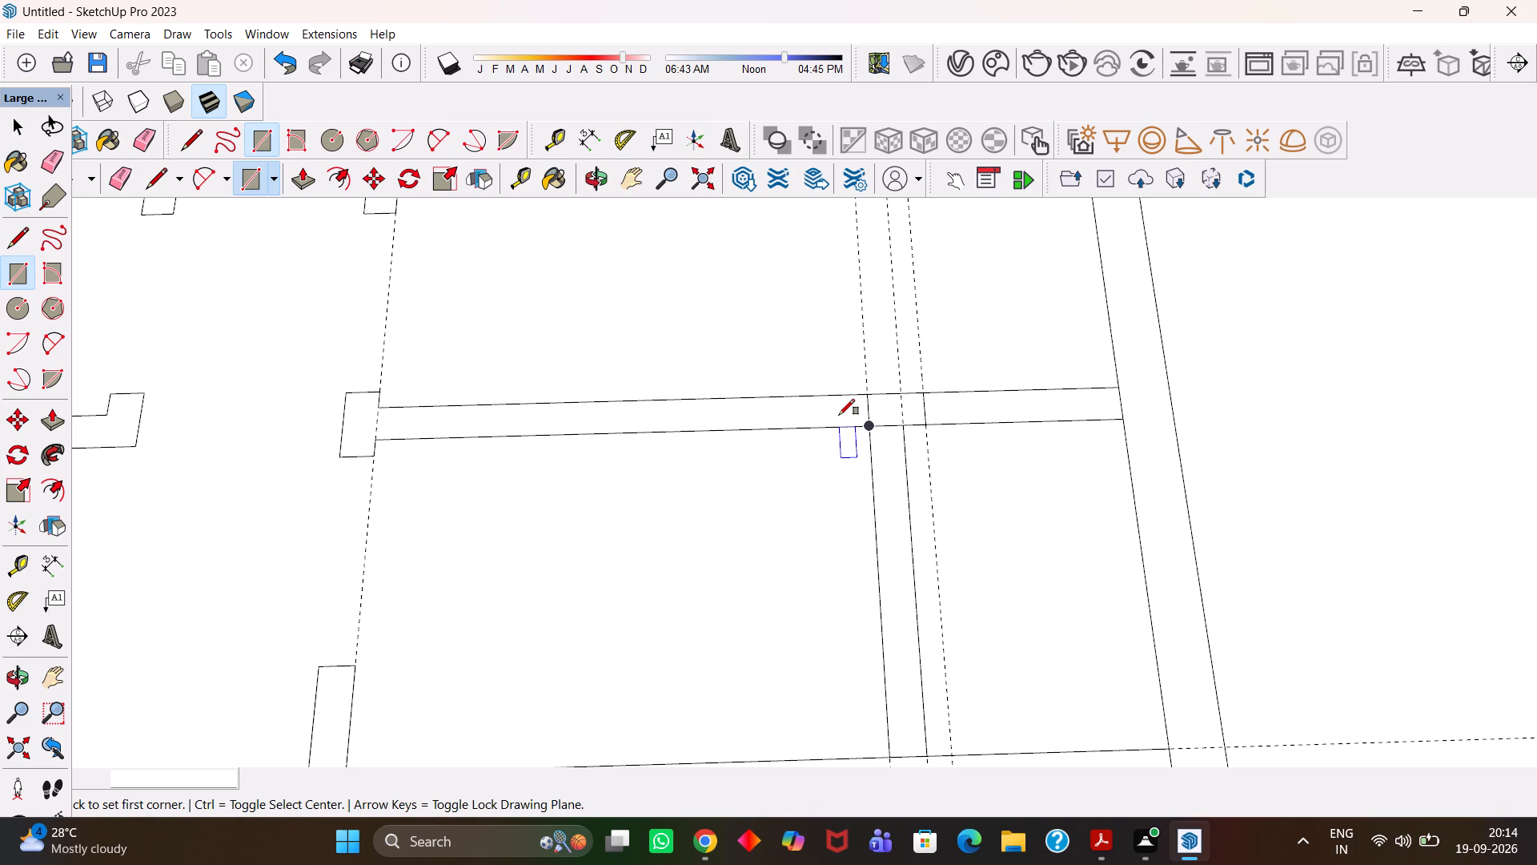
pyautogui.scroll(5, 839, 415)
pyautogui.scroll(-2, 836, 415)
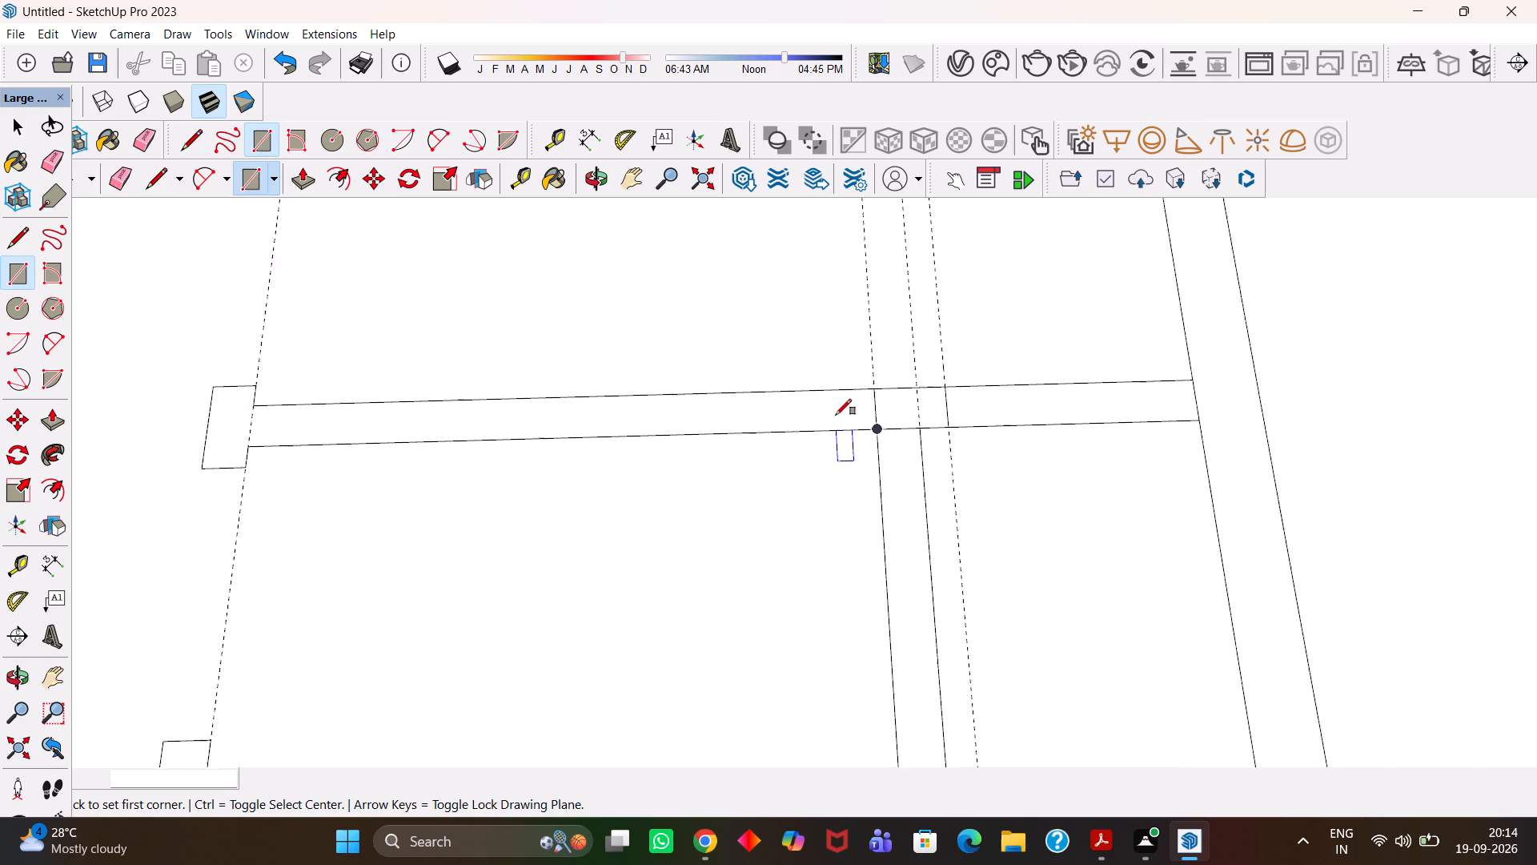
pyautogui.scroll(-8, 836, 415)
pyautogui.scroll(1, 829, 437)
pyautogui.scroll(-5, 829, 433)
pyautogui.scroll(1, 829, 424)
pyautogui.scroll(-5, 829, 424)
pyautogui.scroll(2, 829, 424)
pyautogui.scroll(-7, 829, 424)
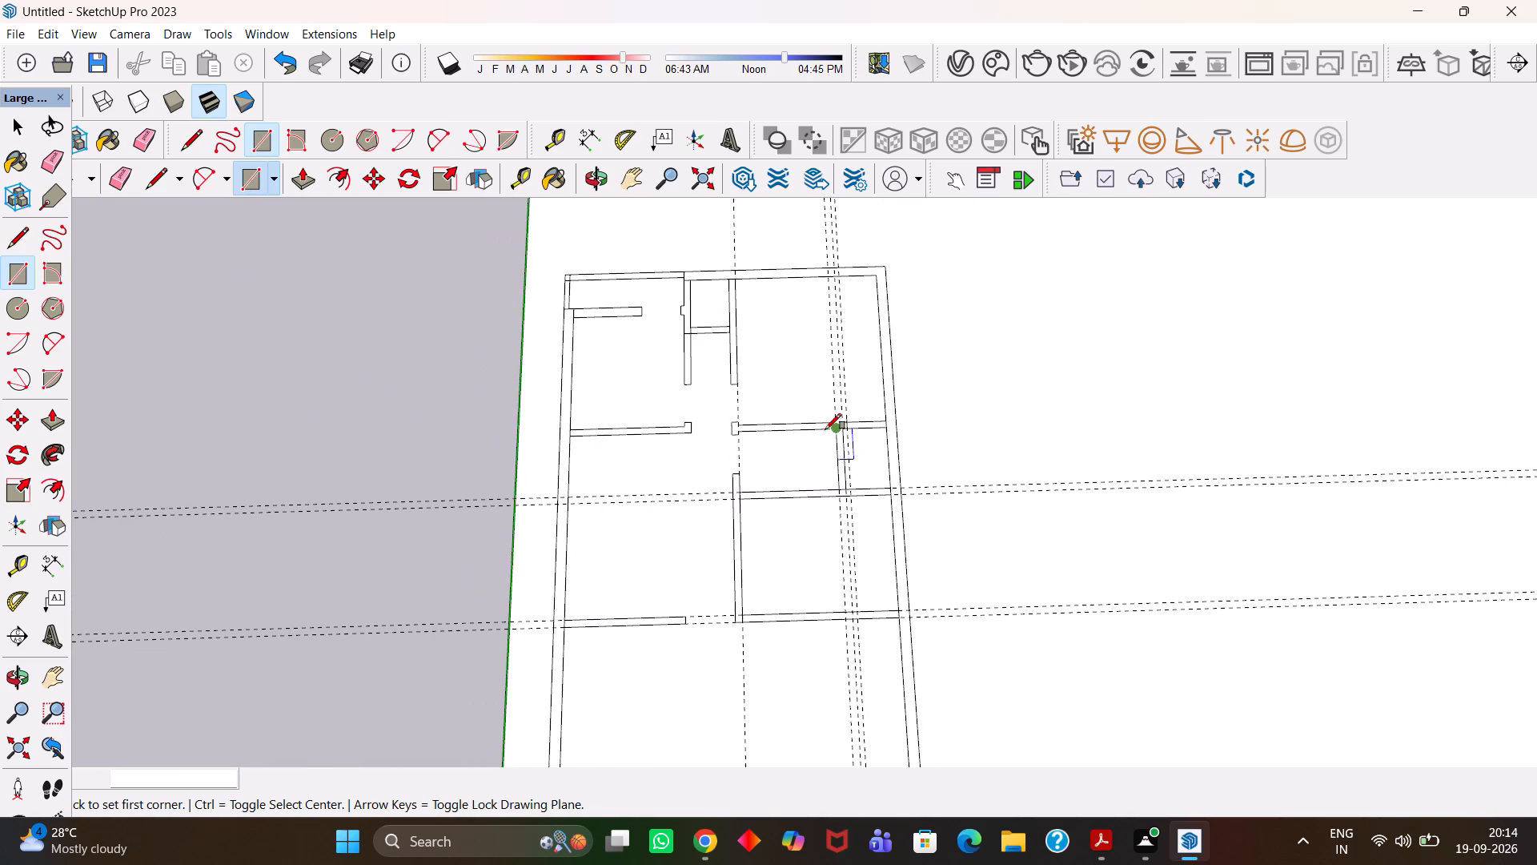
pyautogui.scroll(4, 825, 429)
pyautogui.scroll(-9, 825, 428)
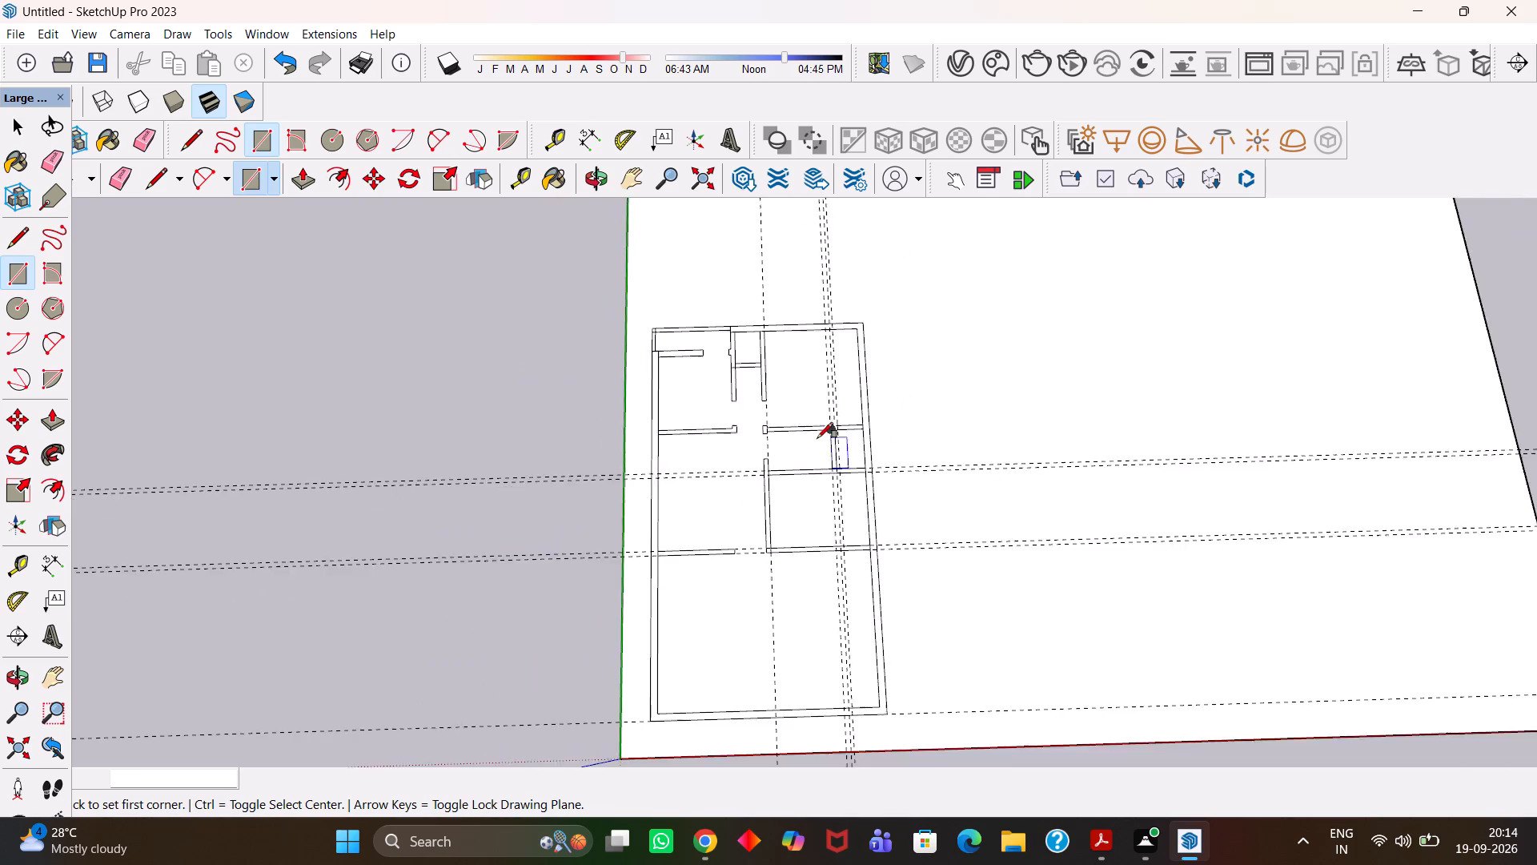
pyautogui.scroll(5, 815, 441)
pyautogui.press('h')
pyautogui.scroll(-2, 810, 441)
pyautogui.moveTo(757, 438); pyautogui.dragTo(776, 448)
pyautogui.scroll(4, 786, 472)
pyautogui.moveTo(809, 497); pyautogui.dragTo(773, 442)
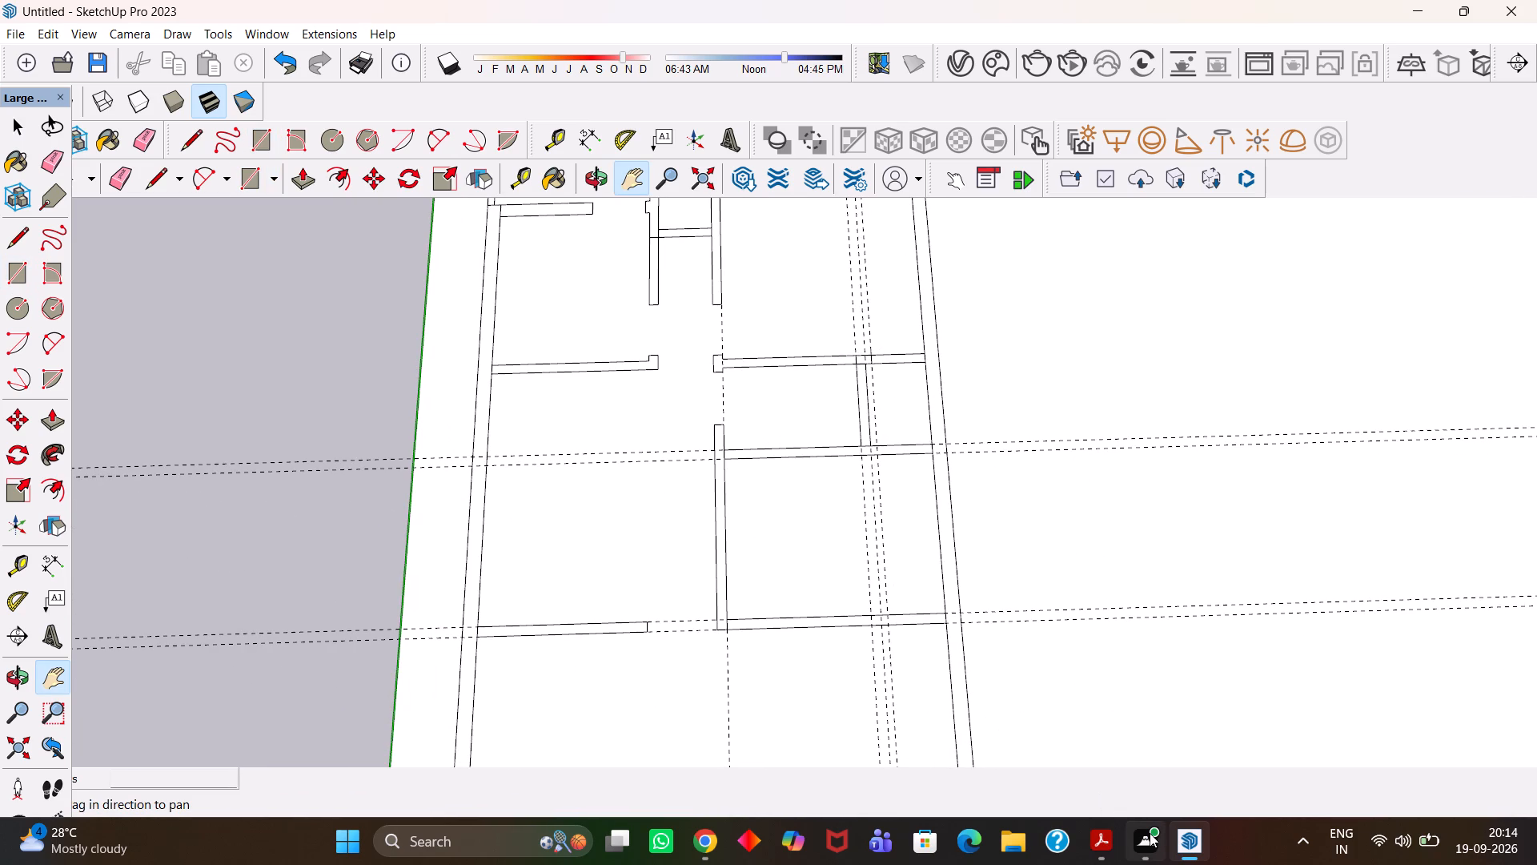
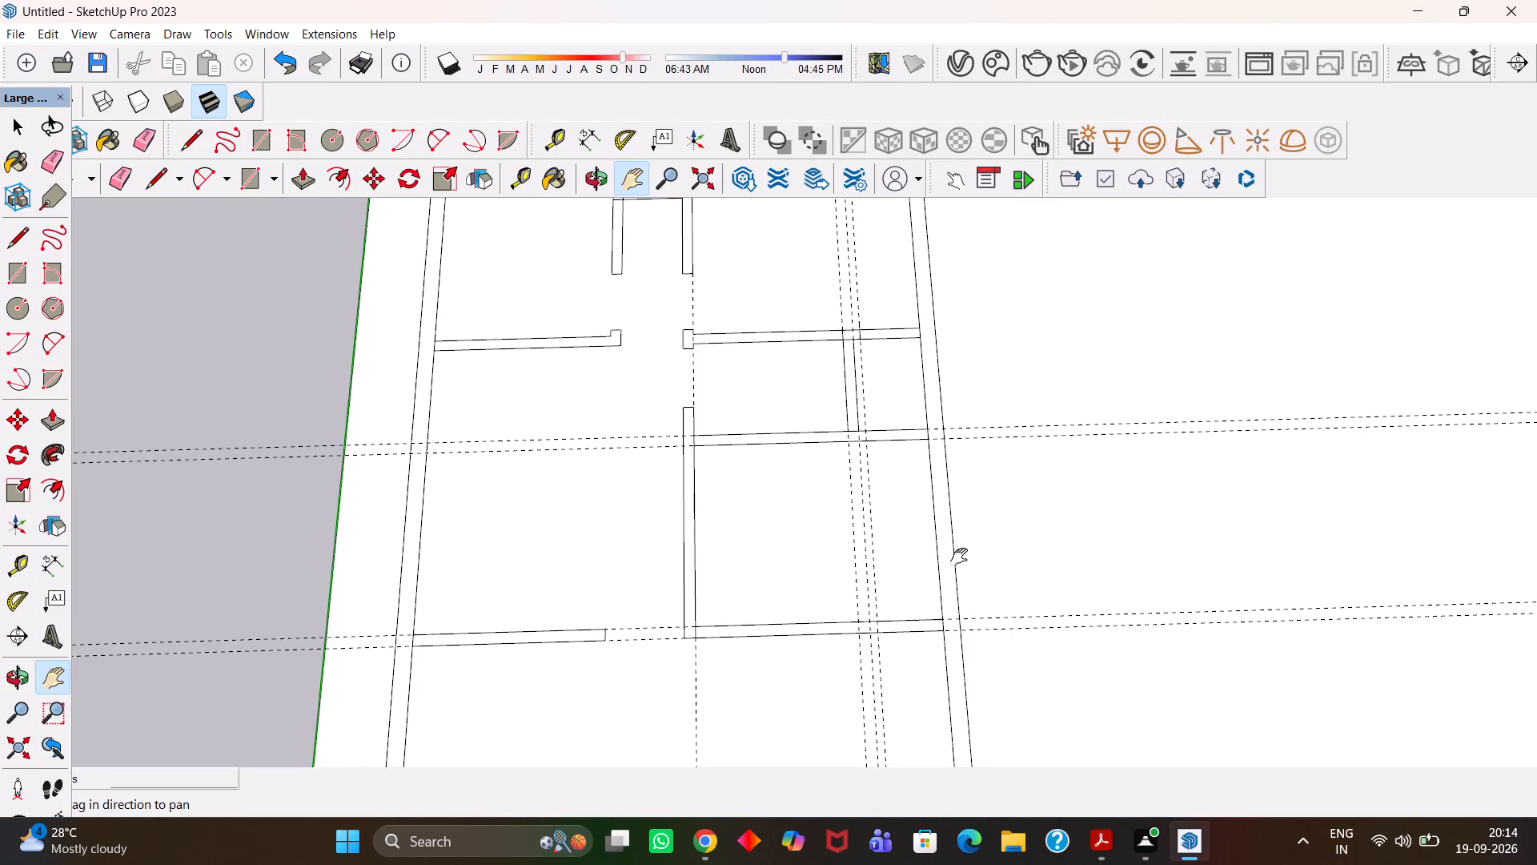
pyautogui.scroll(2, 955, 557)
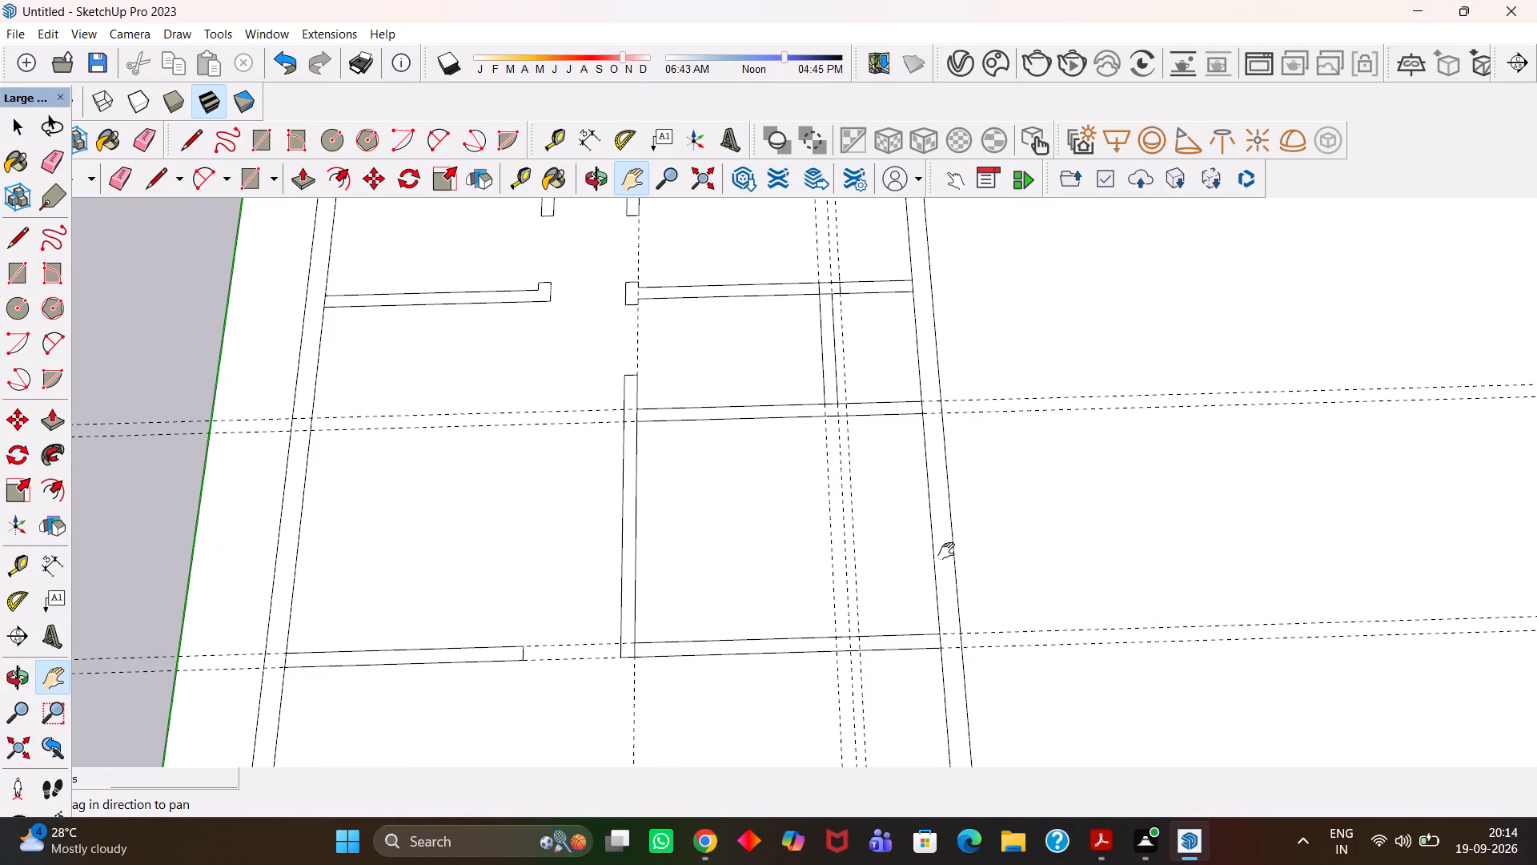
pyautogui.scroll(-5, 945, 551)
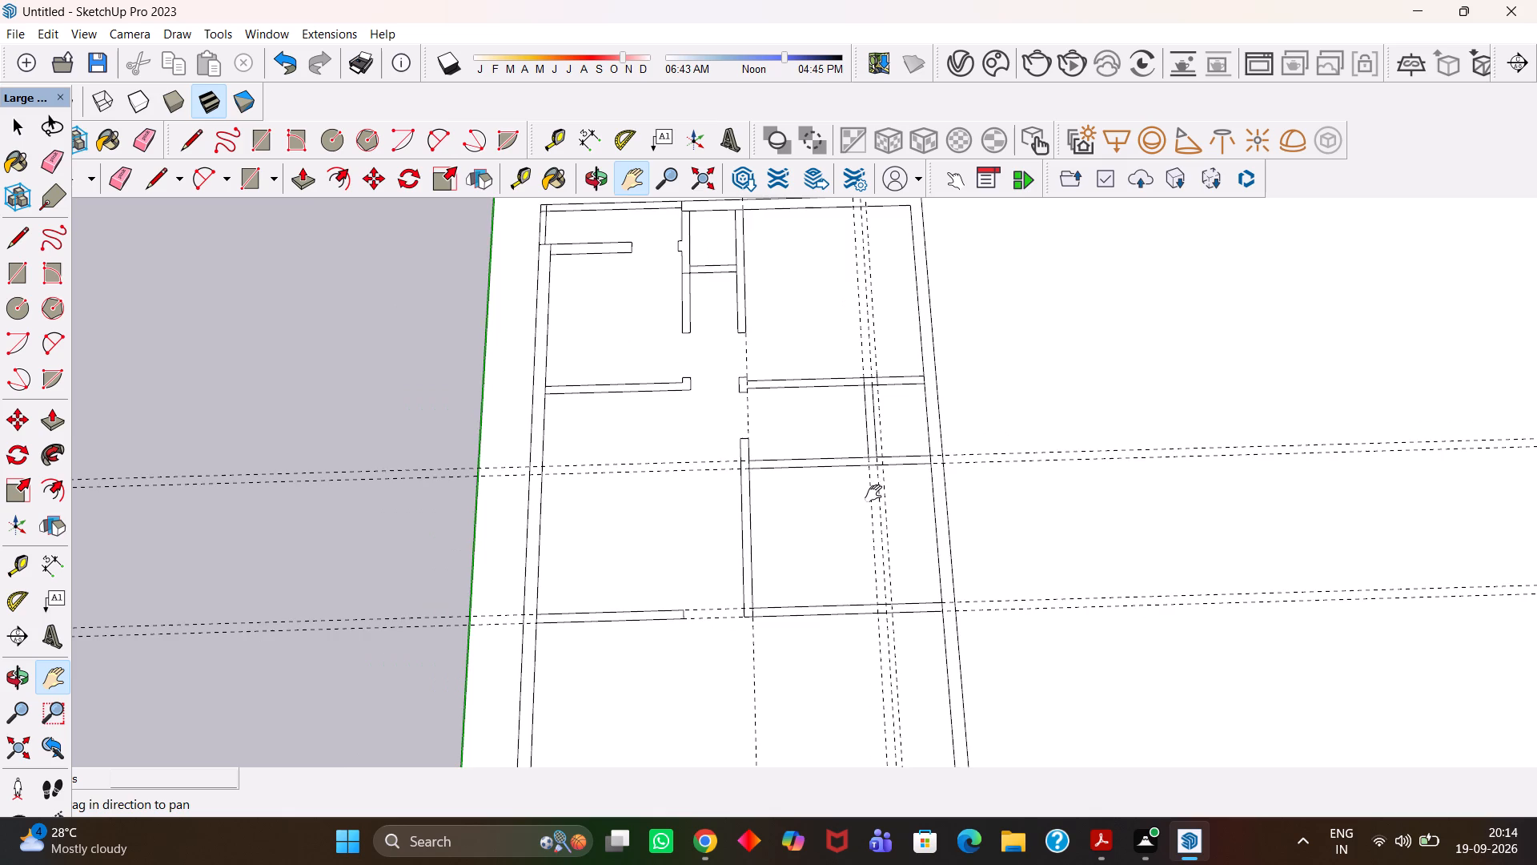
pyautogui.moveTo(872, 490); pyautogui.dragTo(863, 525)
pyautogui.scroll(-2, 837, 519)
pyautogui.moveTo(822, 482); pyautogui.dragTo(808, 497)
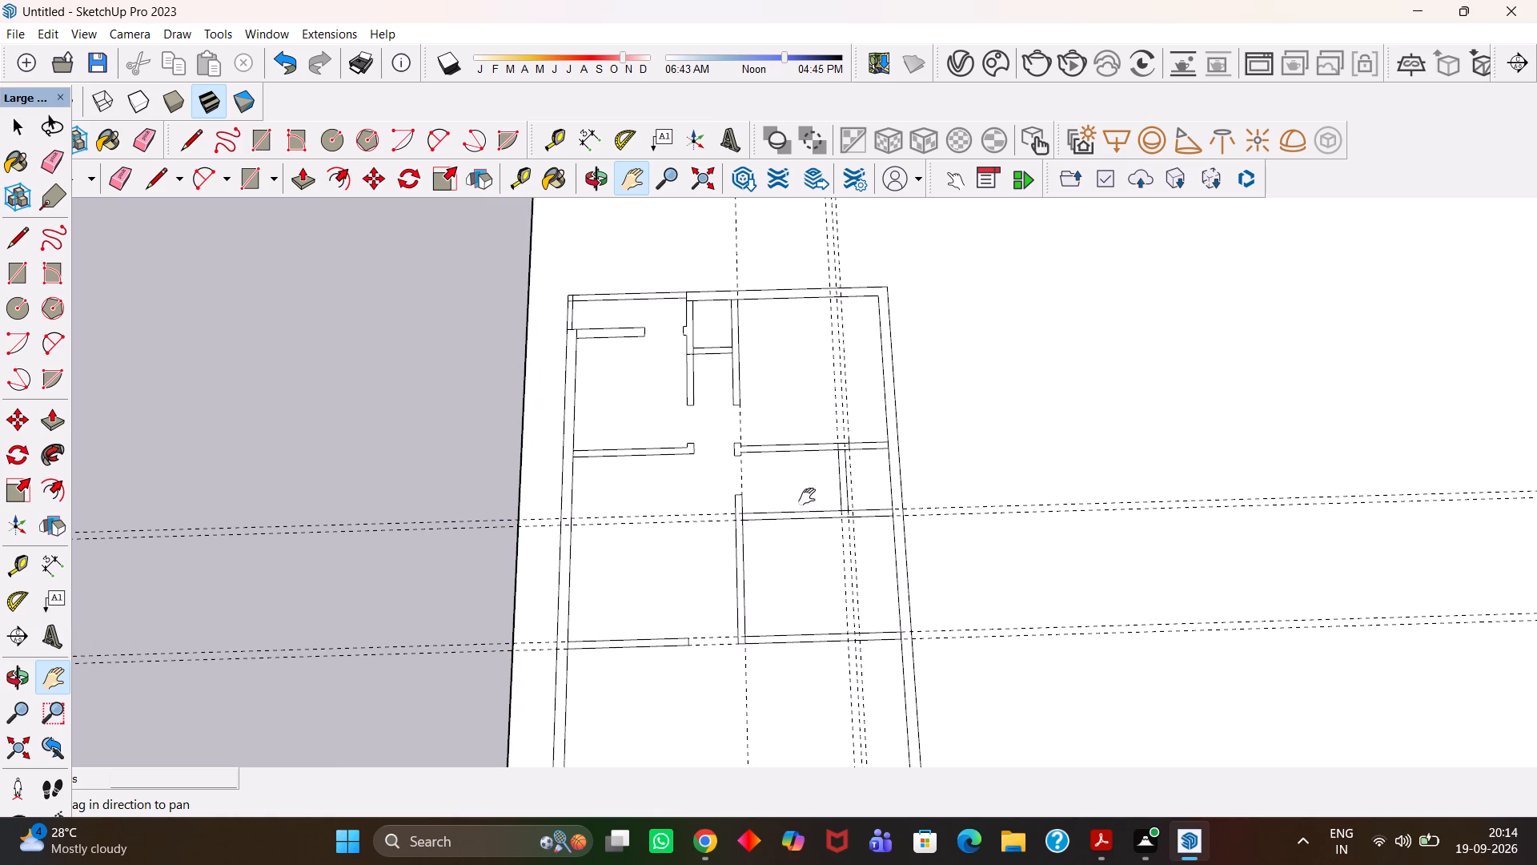
# Save the model as a SketchUp file named 19-9-26 in the rukiya folder inside New Folder.
pyautogui.hotkey('ctrl', 's')
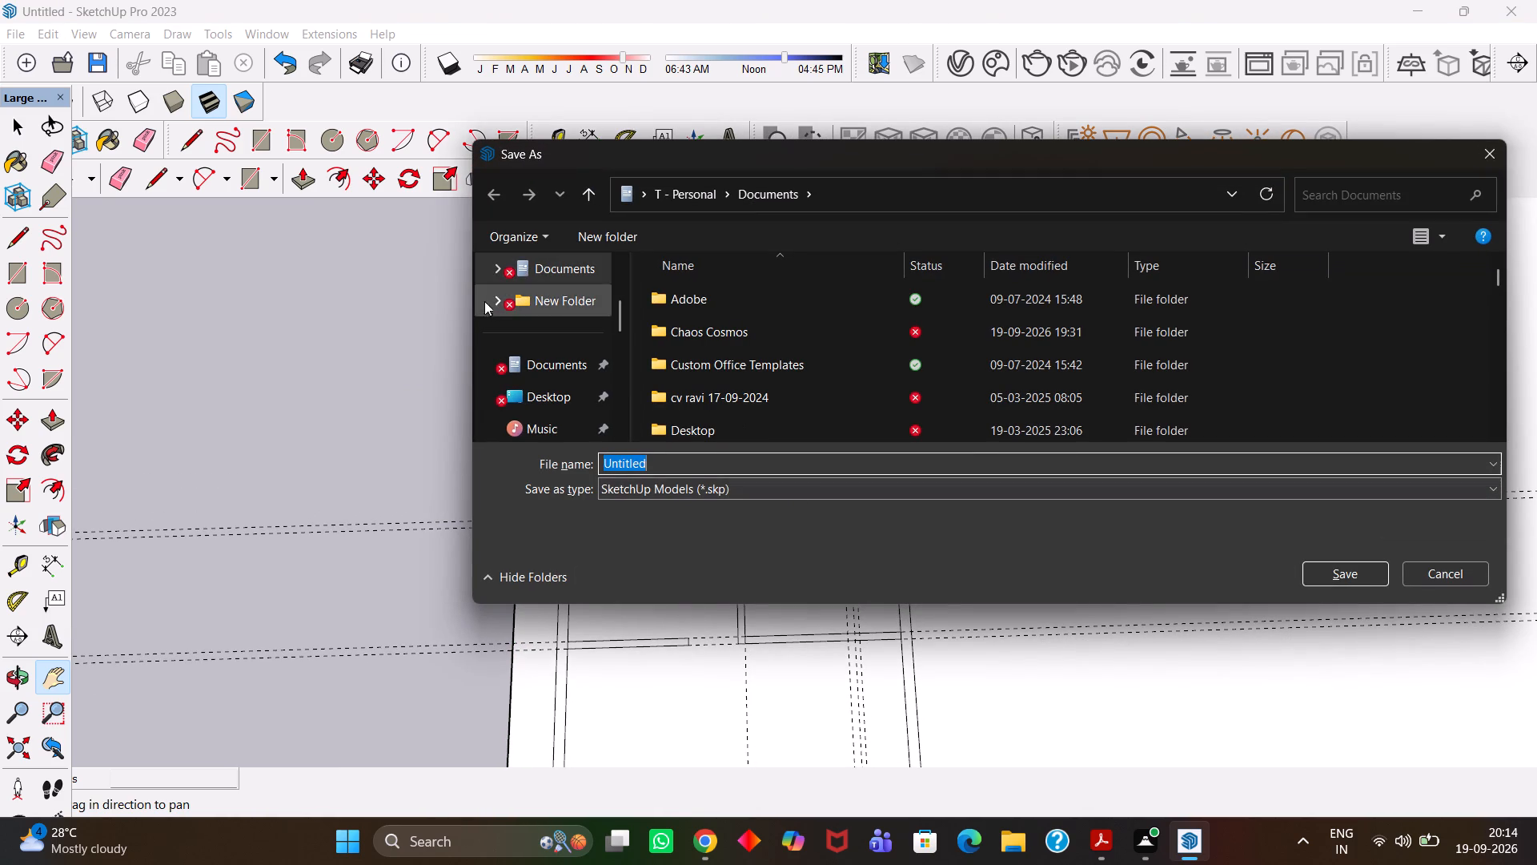
pyautogui.click(316, 296)
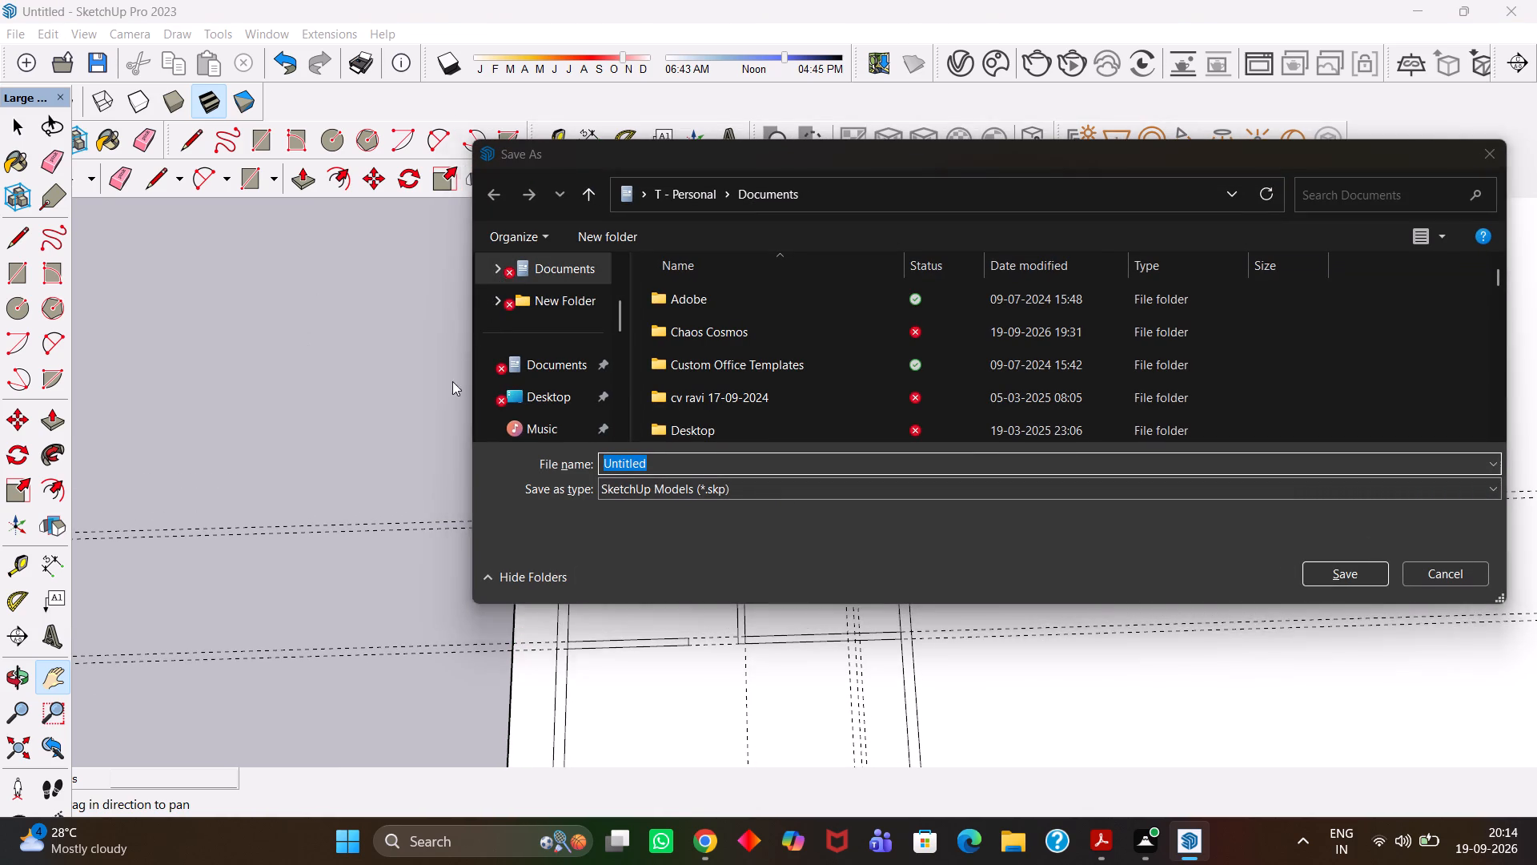
pyautogui.click(562, 315)
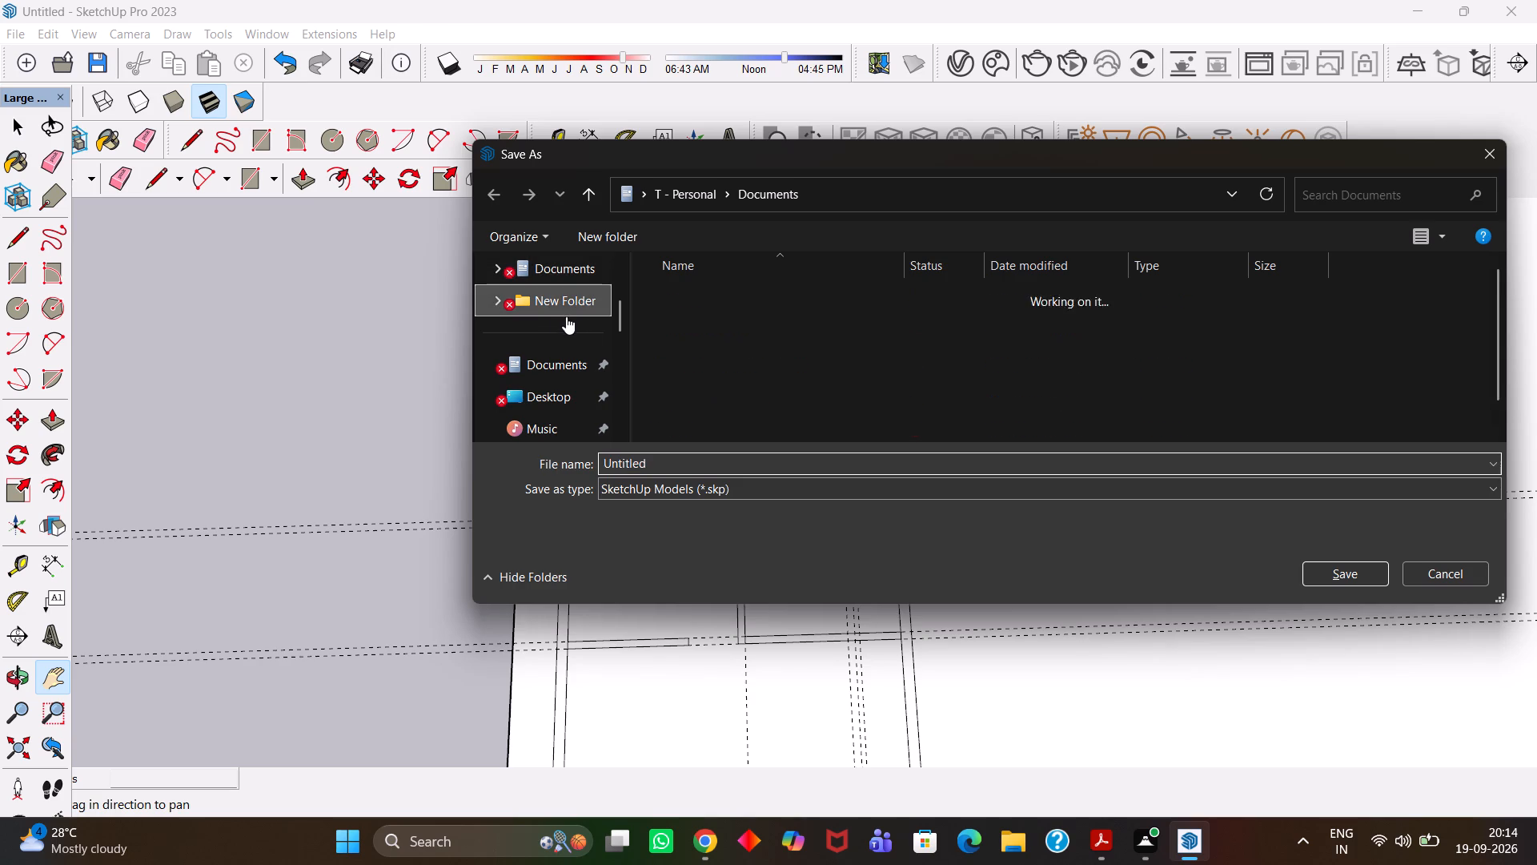
pyautogui.scroll(-17, 708, 357)
pyautogui.doubleClick(712, 428)
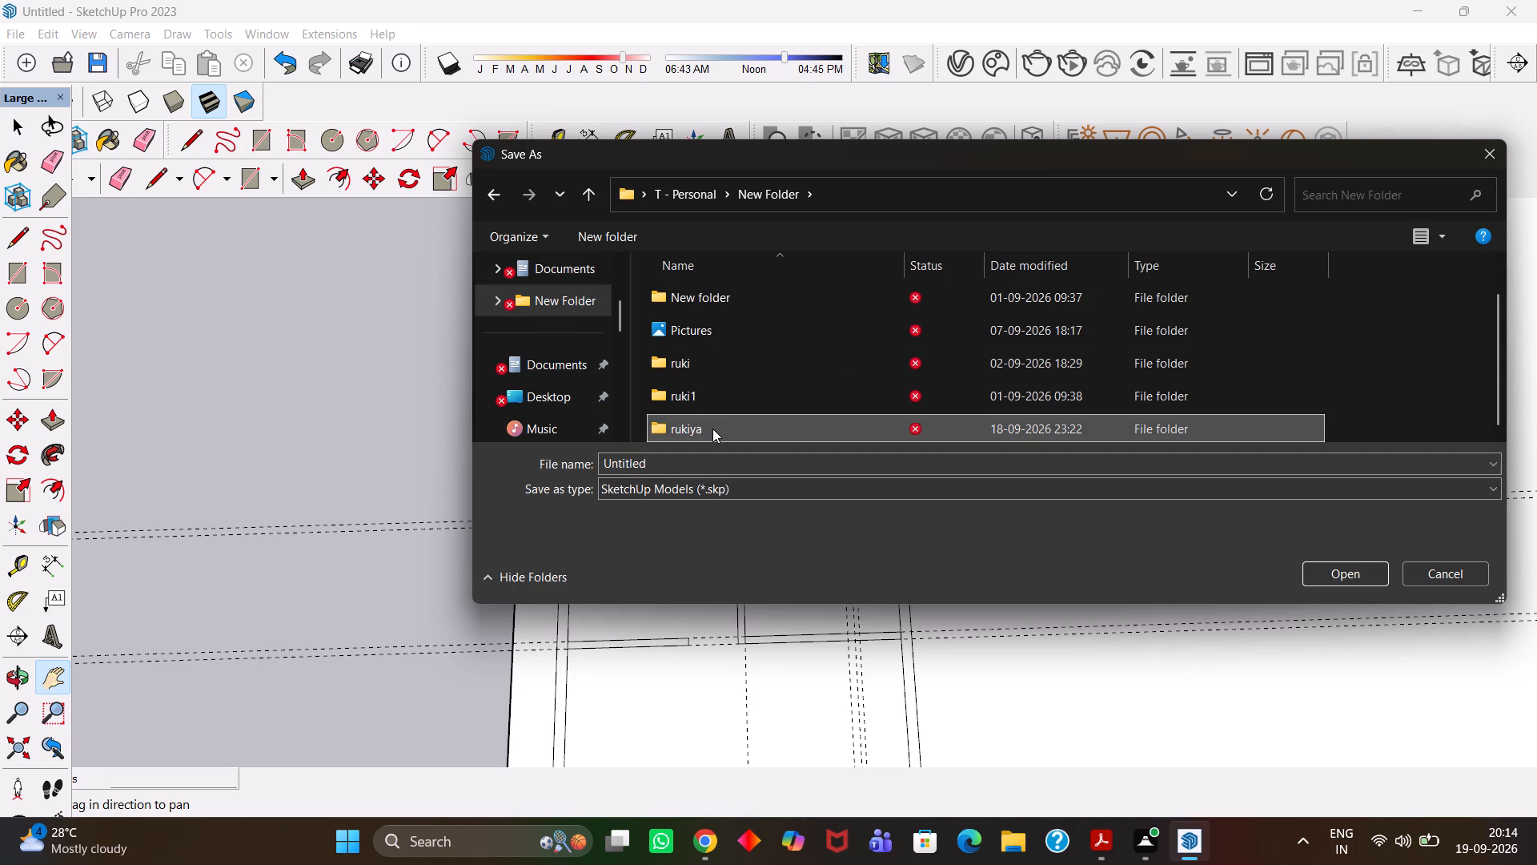
pyautogui.scroll(-5, 715, 392)
pyautogui.click(664, 506)
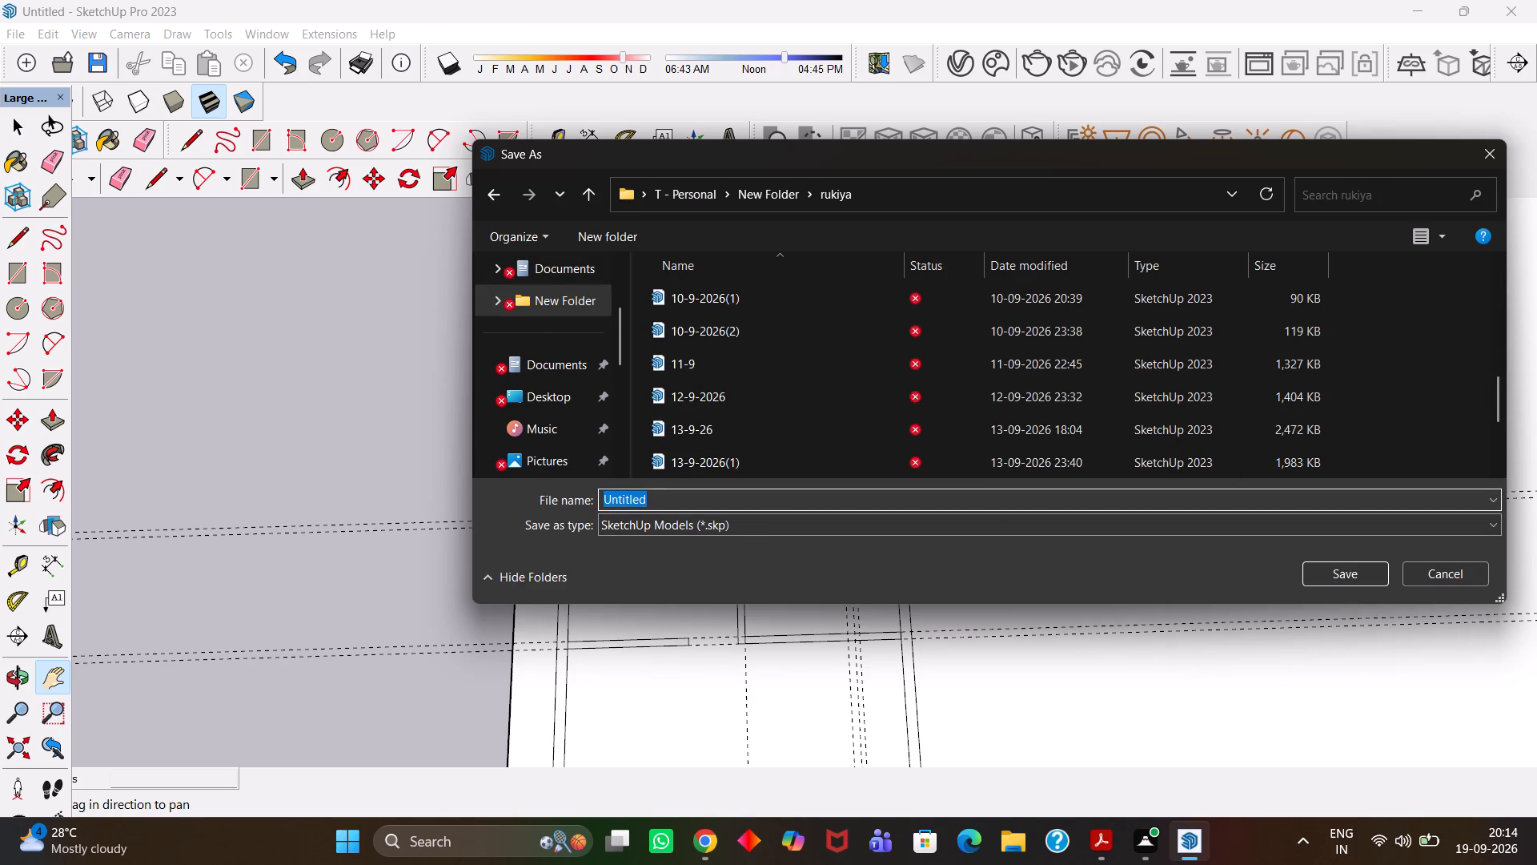
pyautogui.press('BackSpace')
pyautogui.write('19-9')
pyautogui.write('-26')
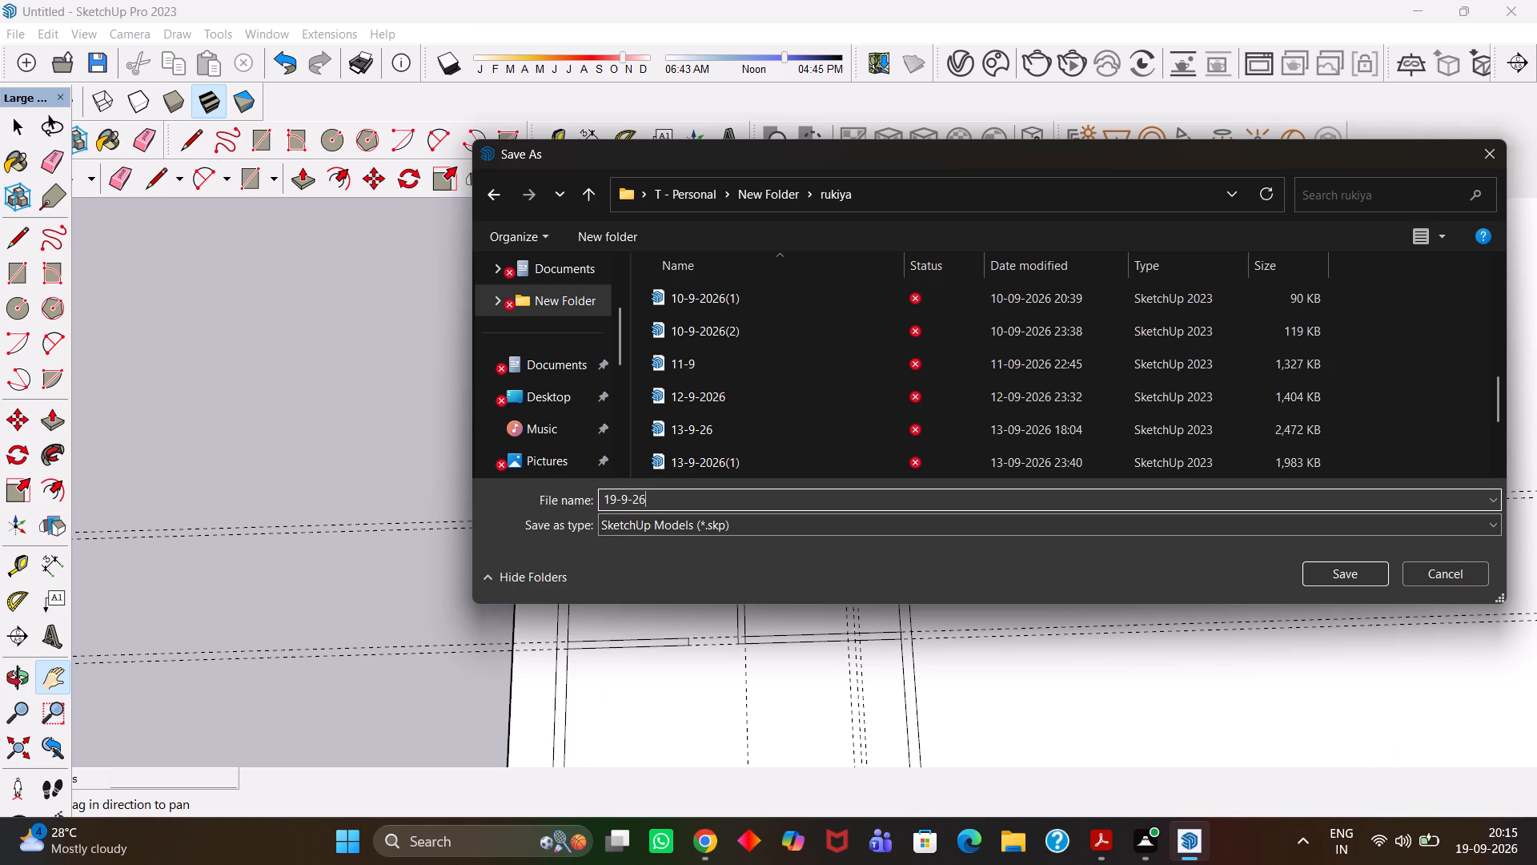
pyautogui.press('Return')
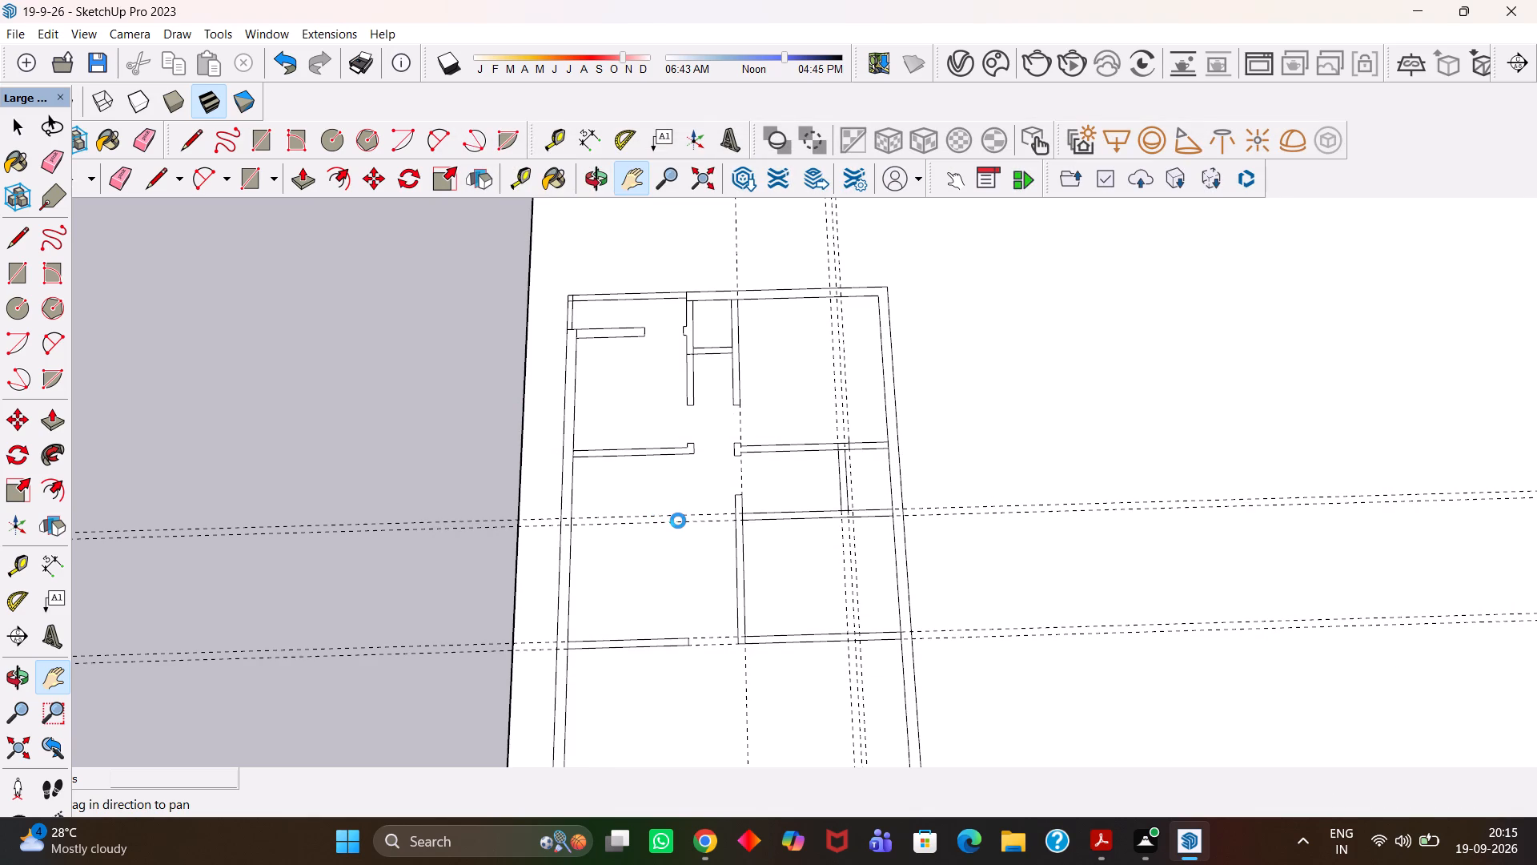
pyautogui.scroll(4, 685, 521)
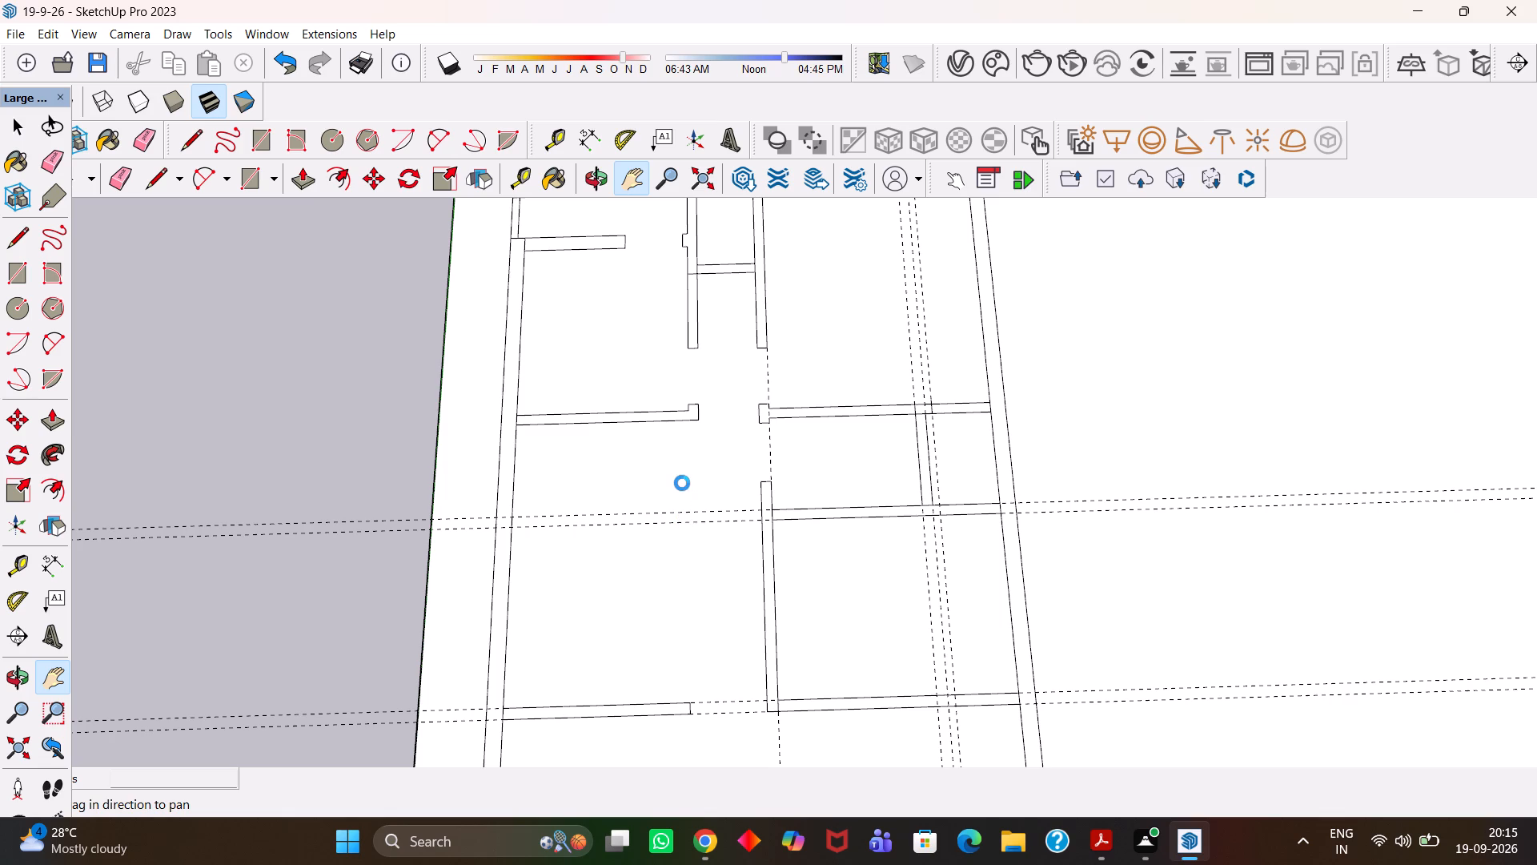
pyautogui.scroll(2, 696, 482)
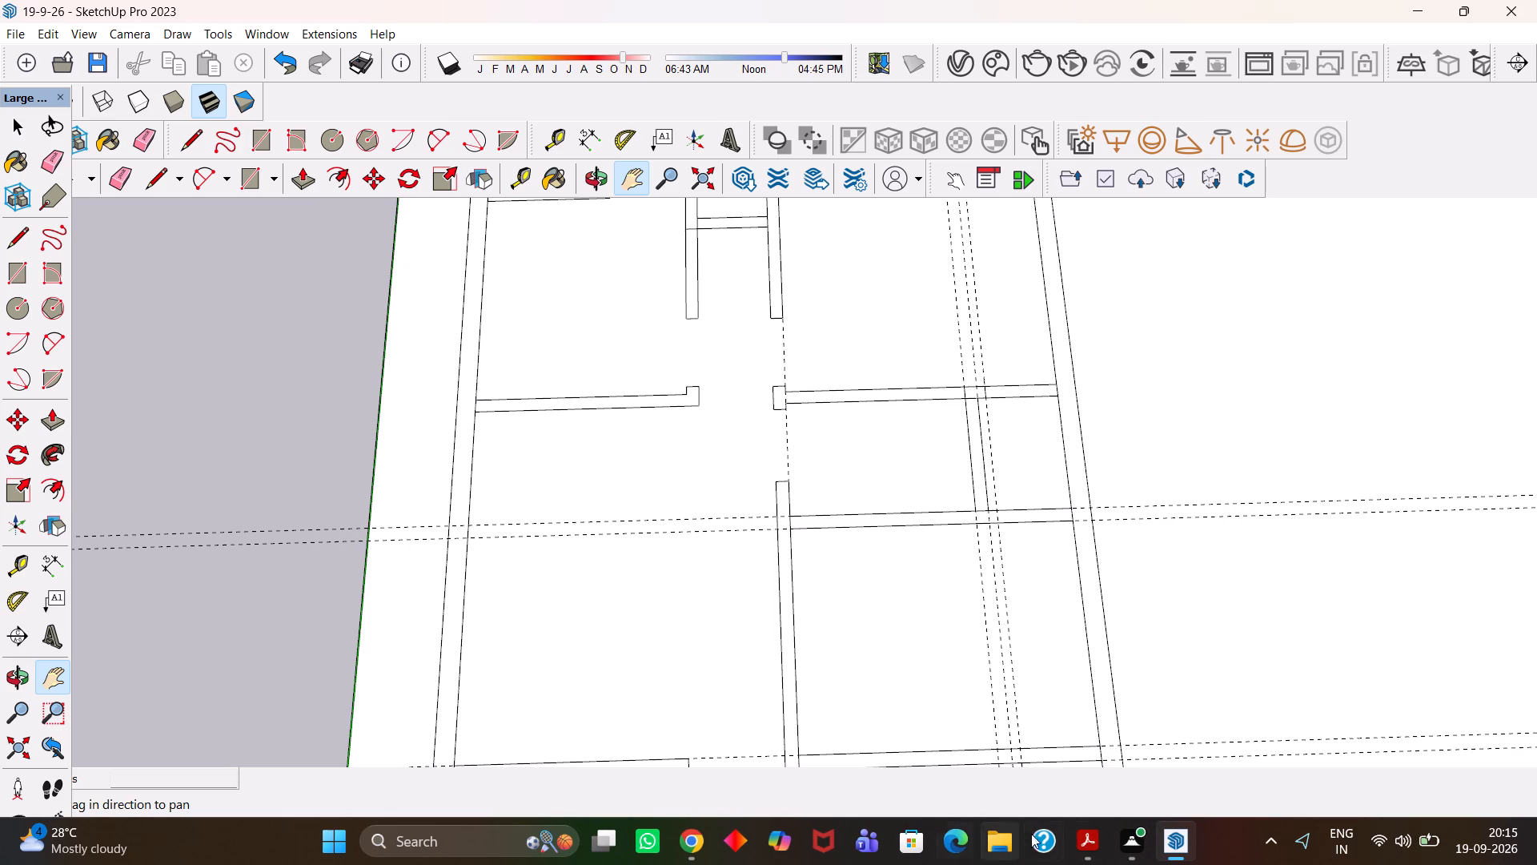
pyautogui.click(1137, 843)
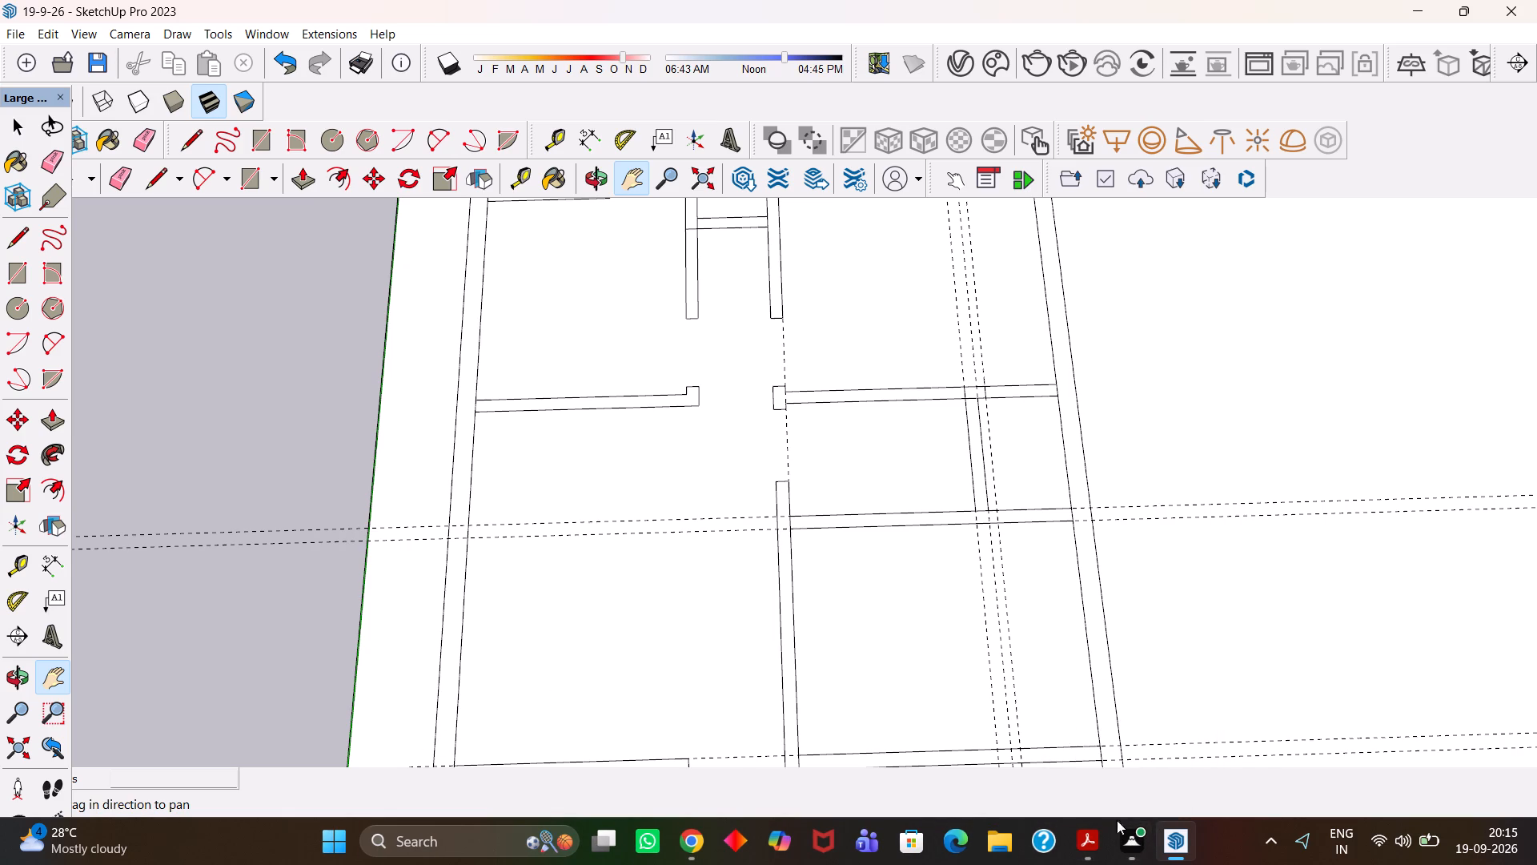
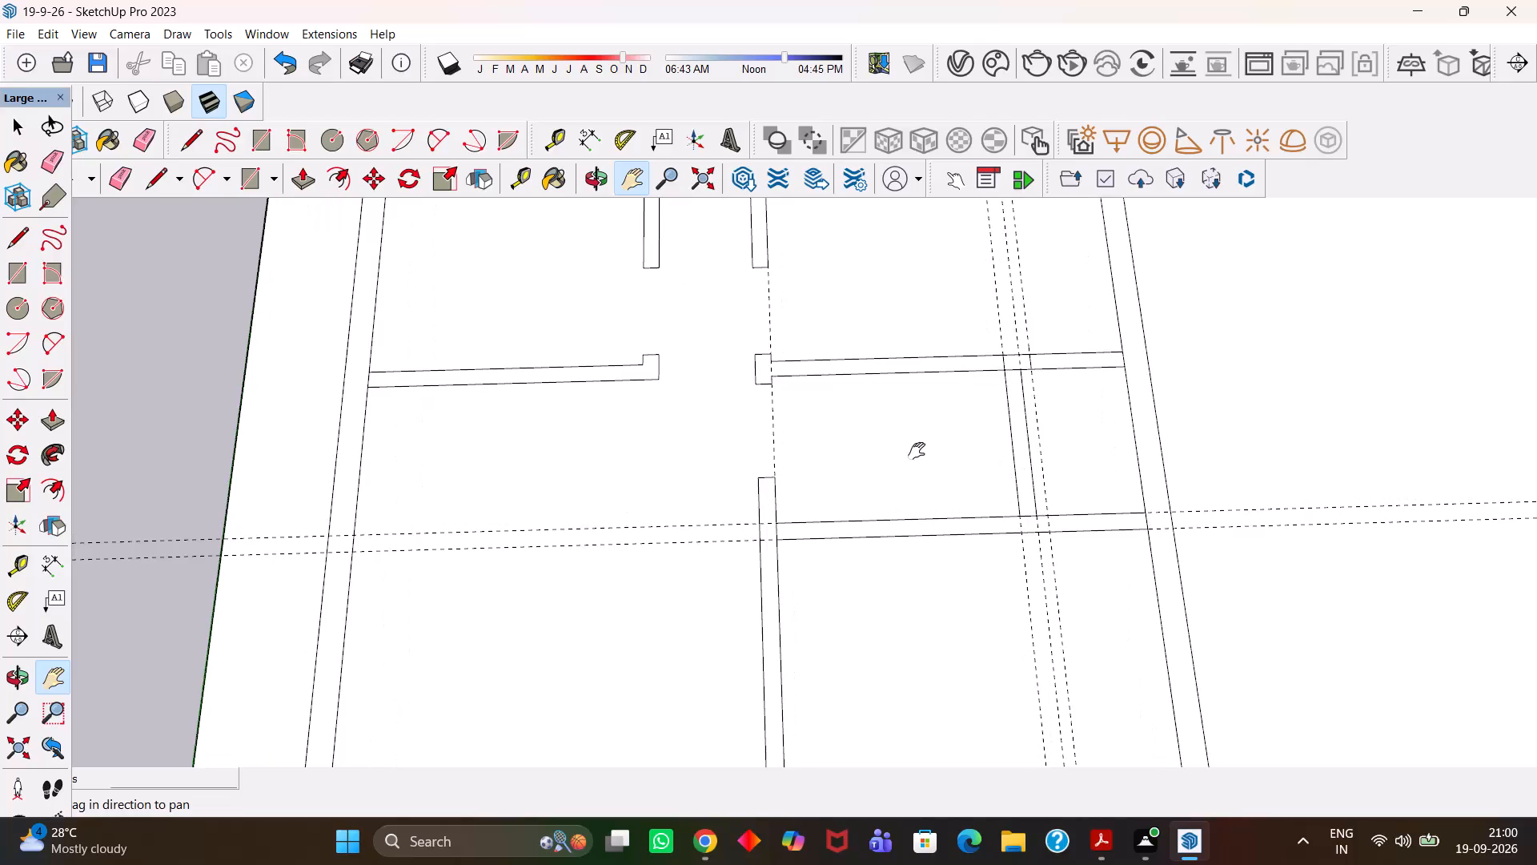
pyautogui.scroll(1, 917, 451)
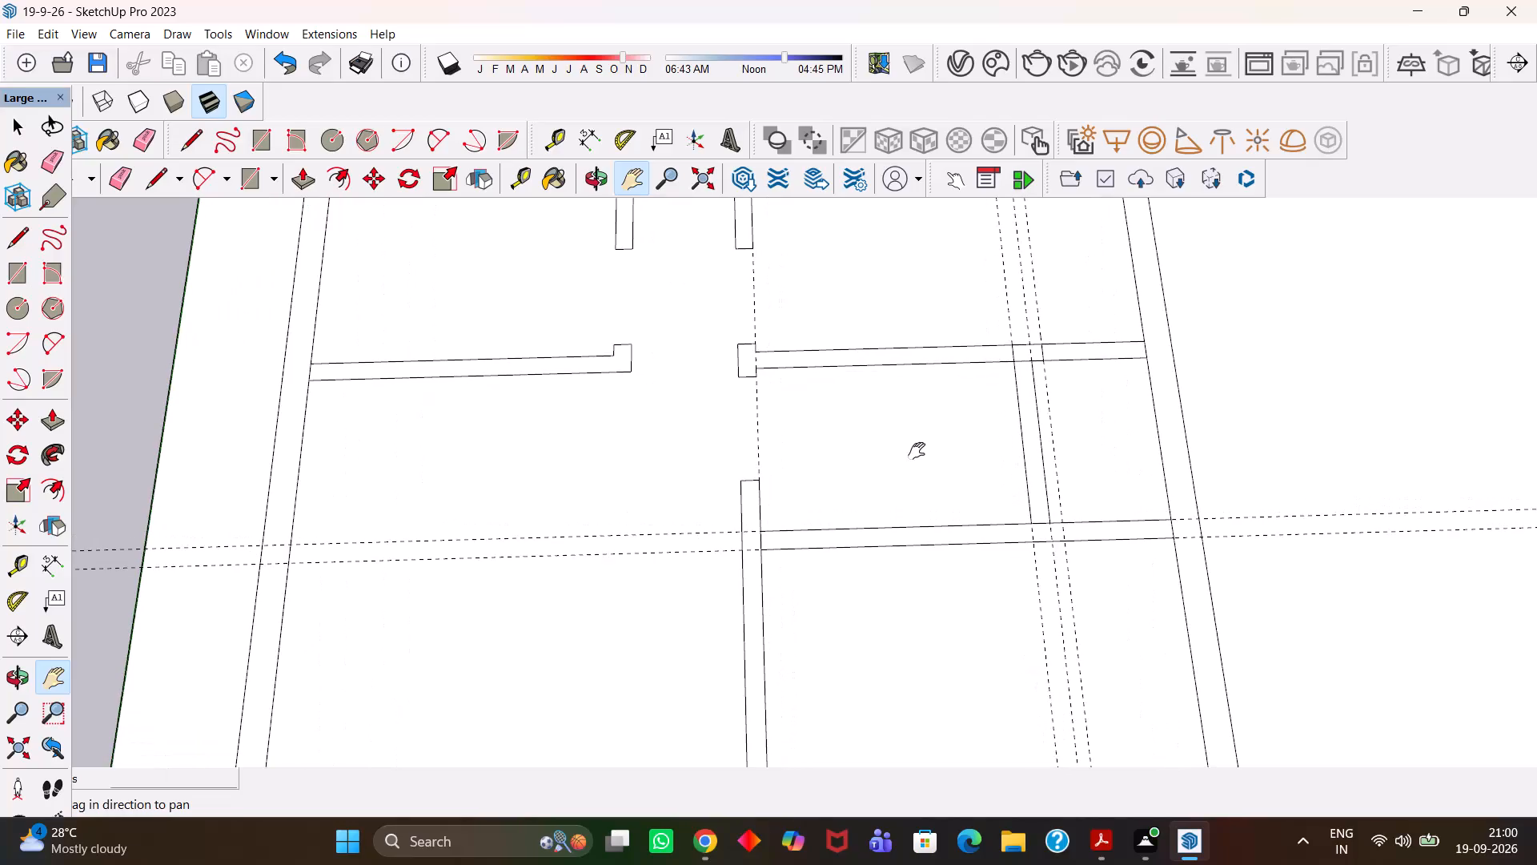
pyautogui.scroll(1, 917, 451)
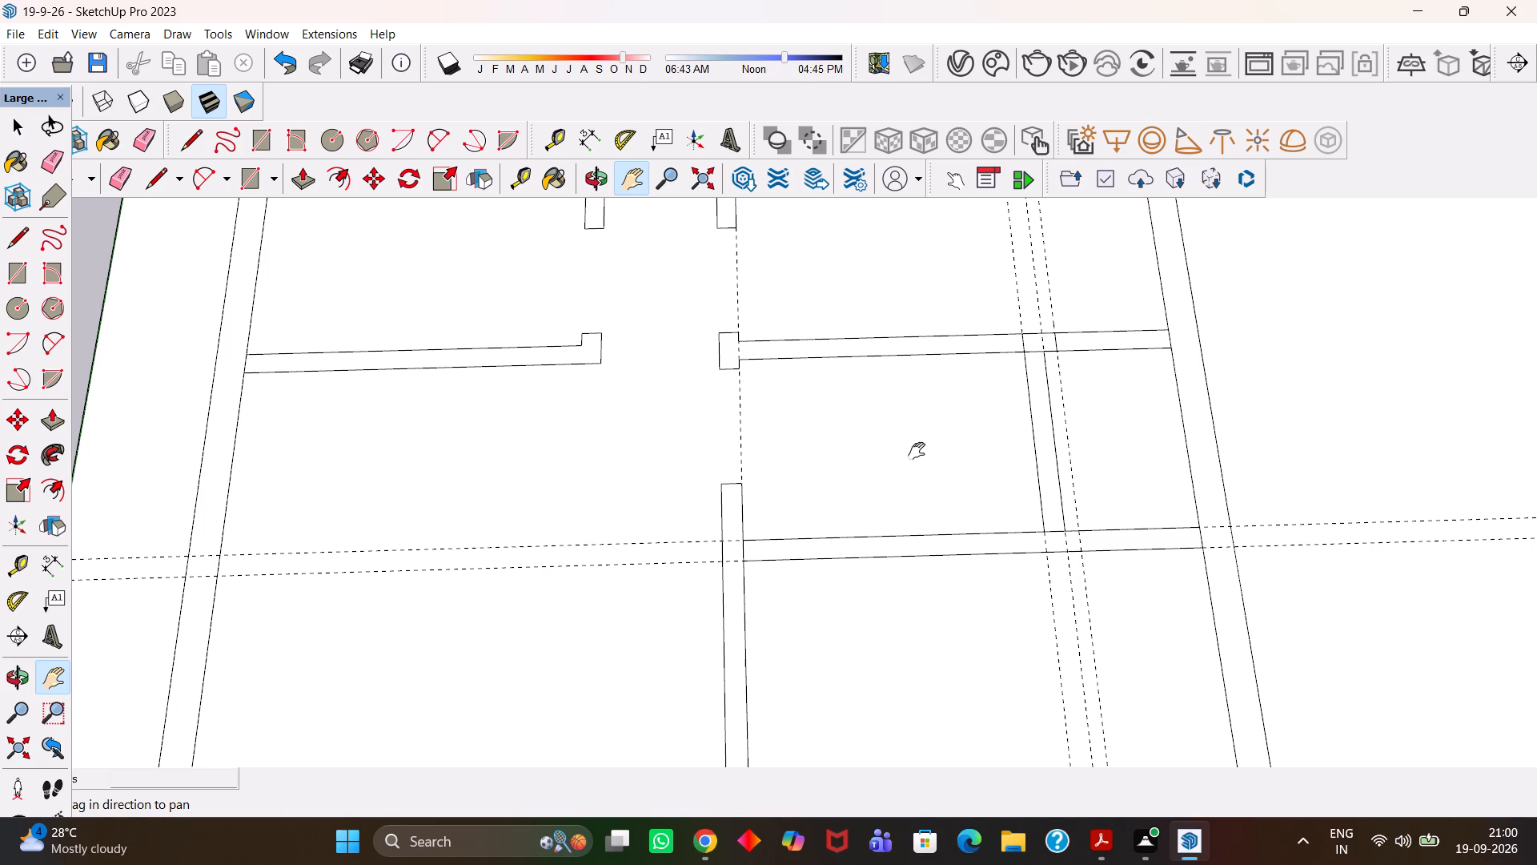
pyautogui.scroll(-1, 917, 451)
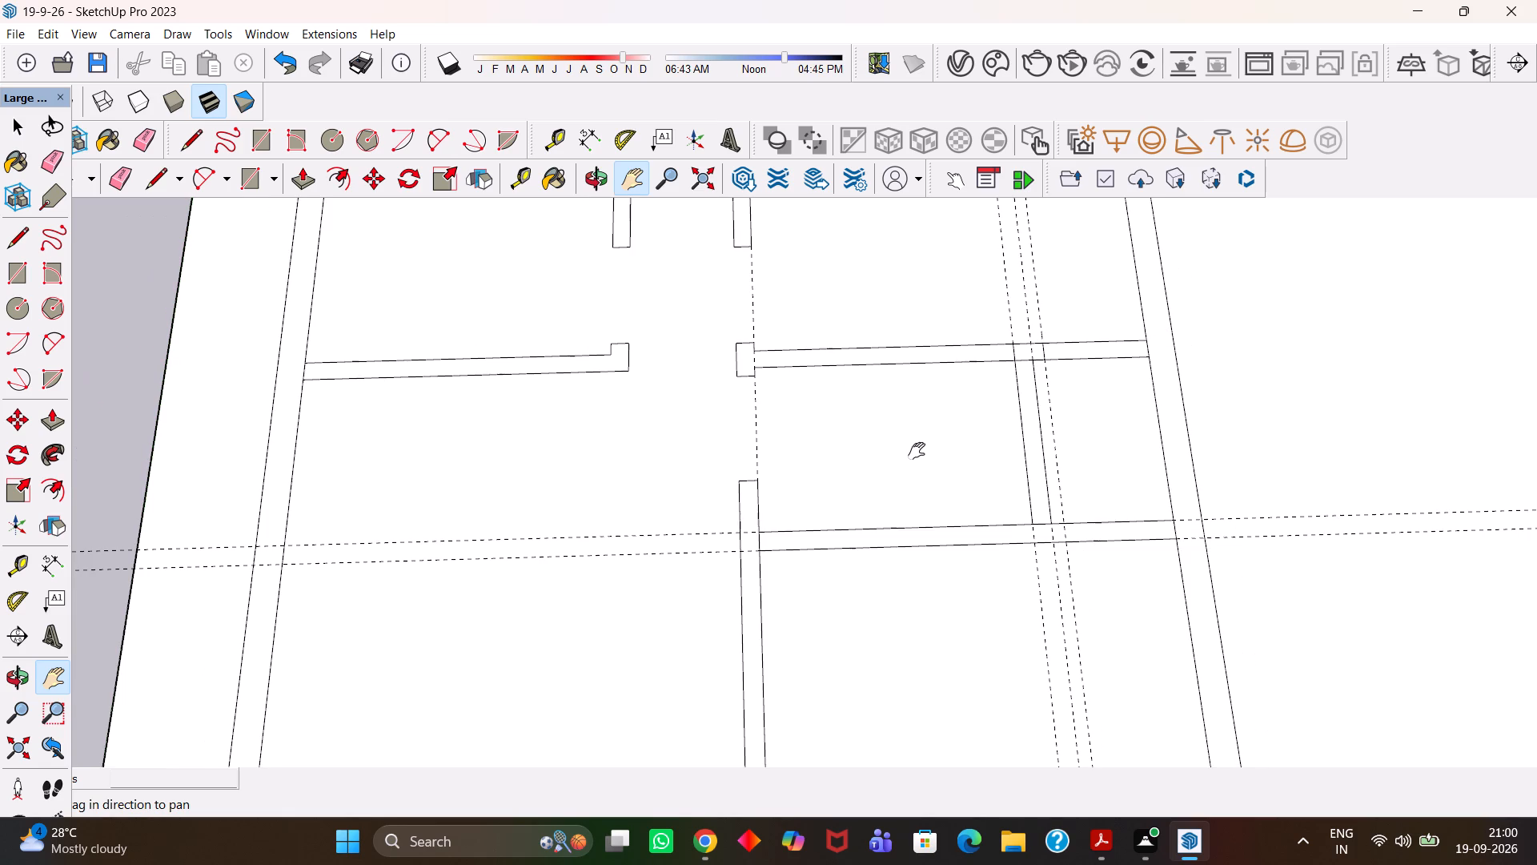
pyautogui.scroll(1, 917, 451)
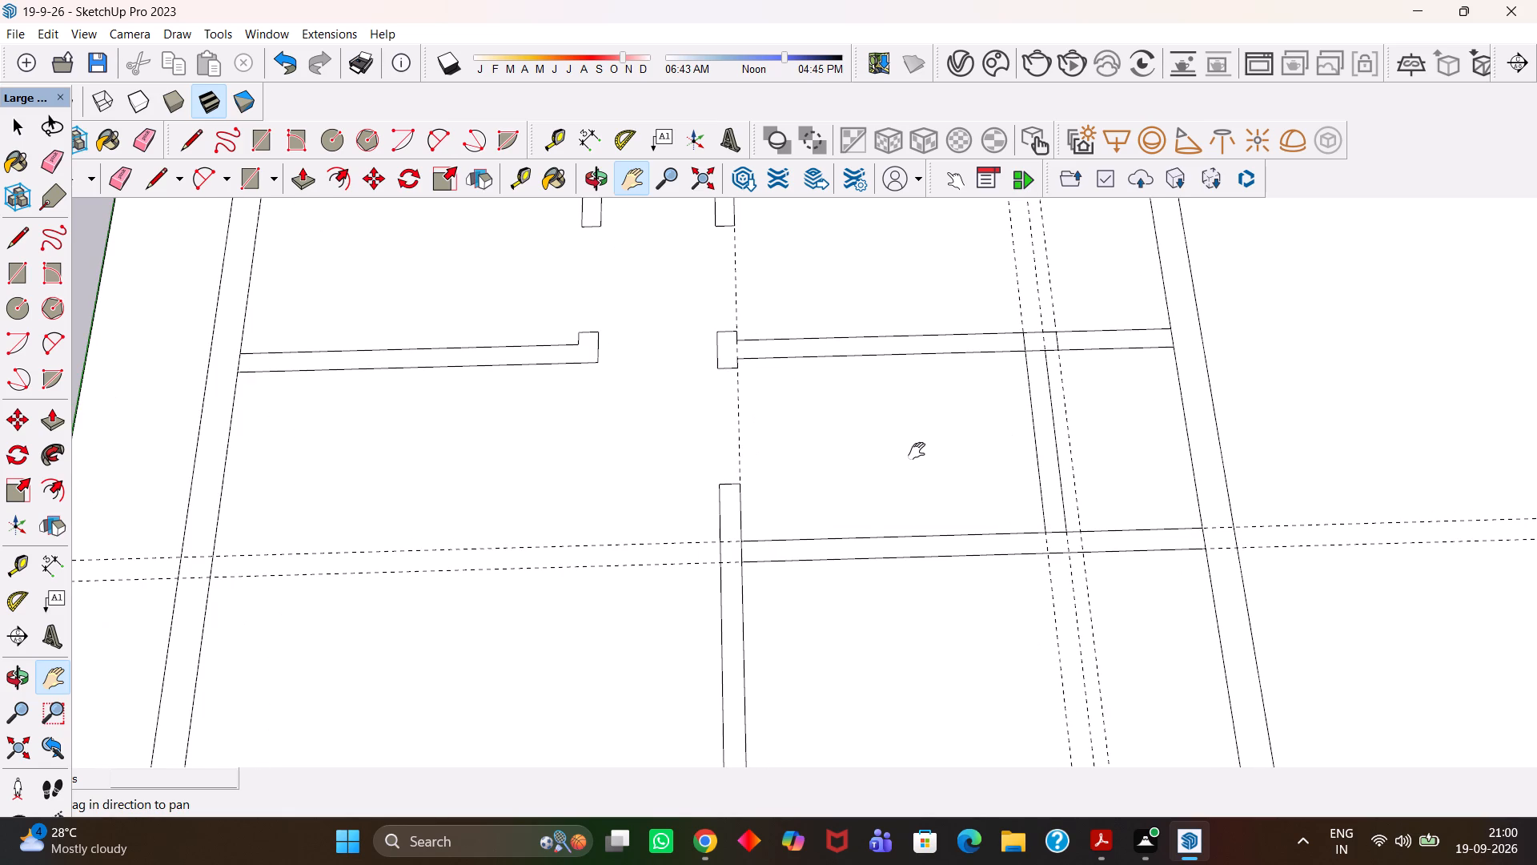
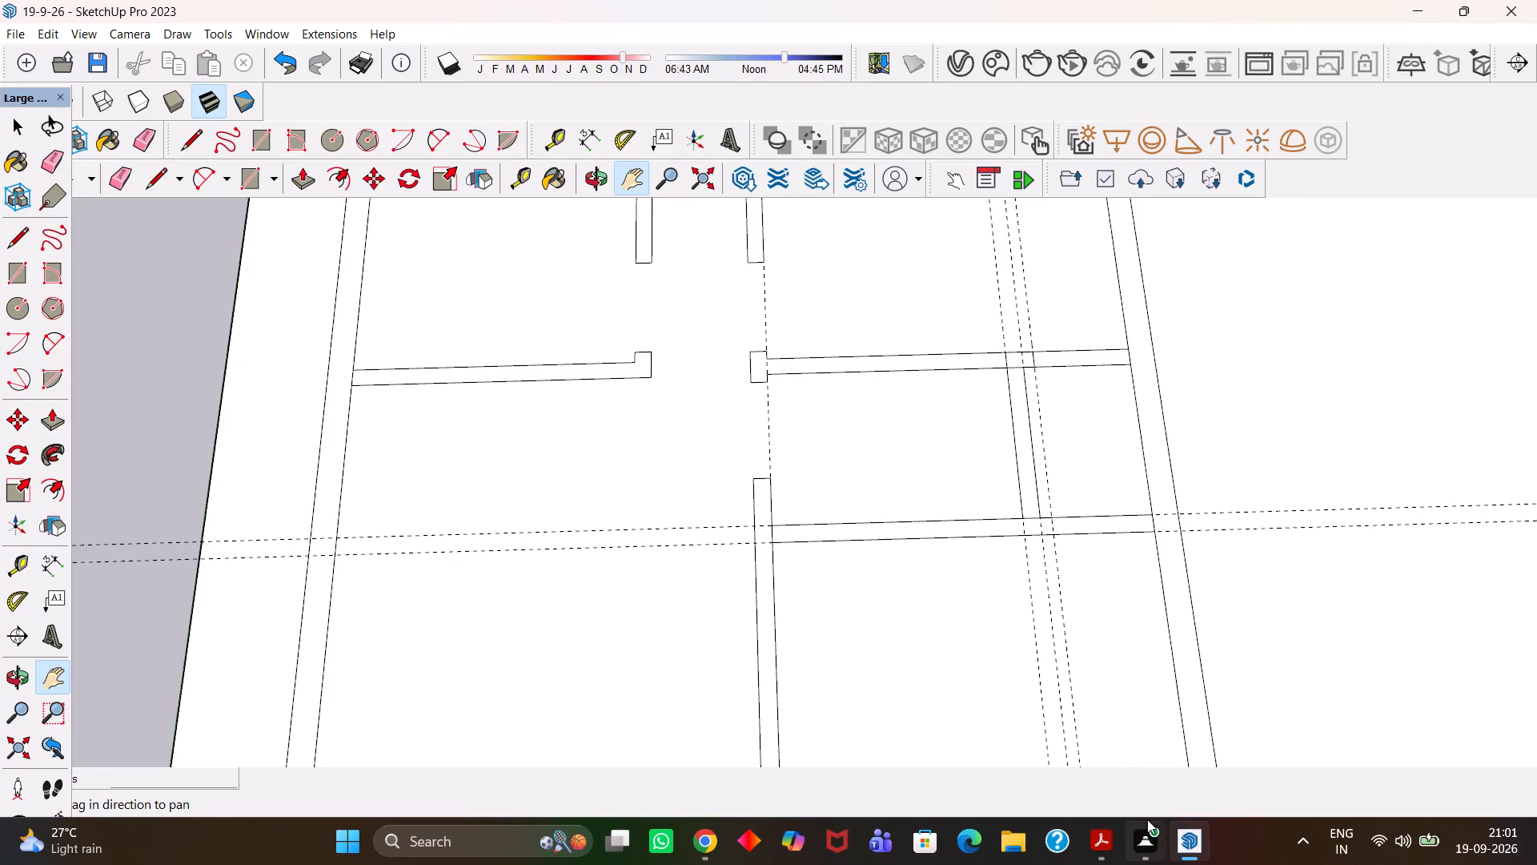
# Examine the partitions, door openings and remaining guides around the plan's upper rooms and central passage.
pyautogui.scroll(-9, 967, 647)
pyautogui.moveTo(764, 551); pyautogui.dragTo(873, 594)
pyautogui.scroll(2, 898, 589)
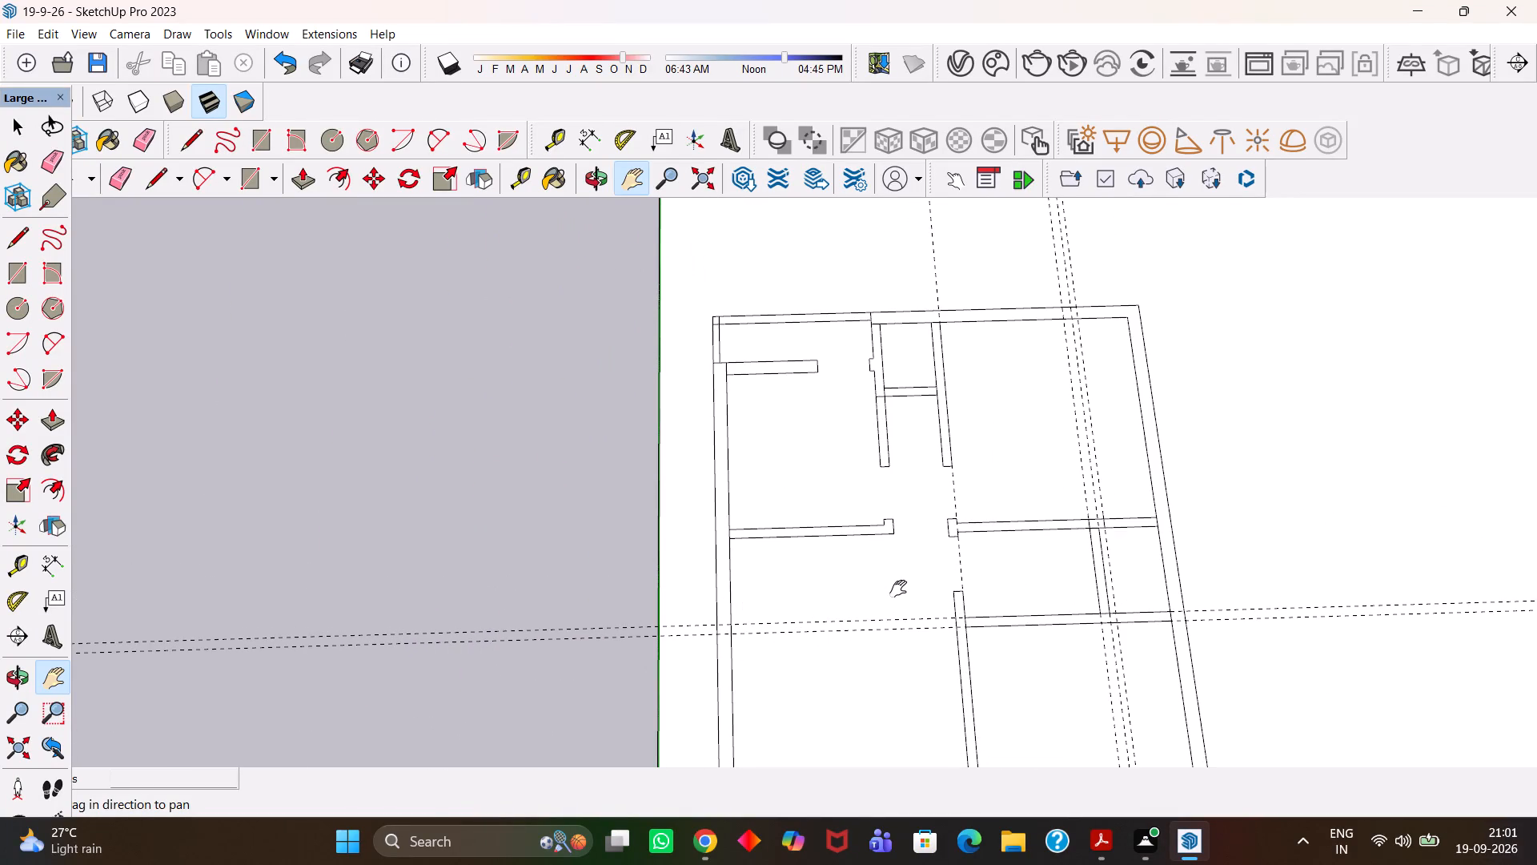
pyautogui.scroll(2, 898, 589)
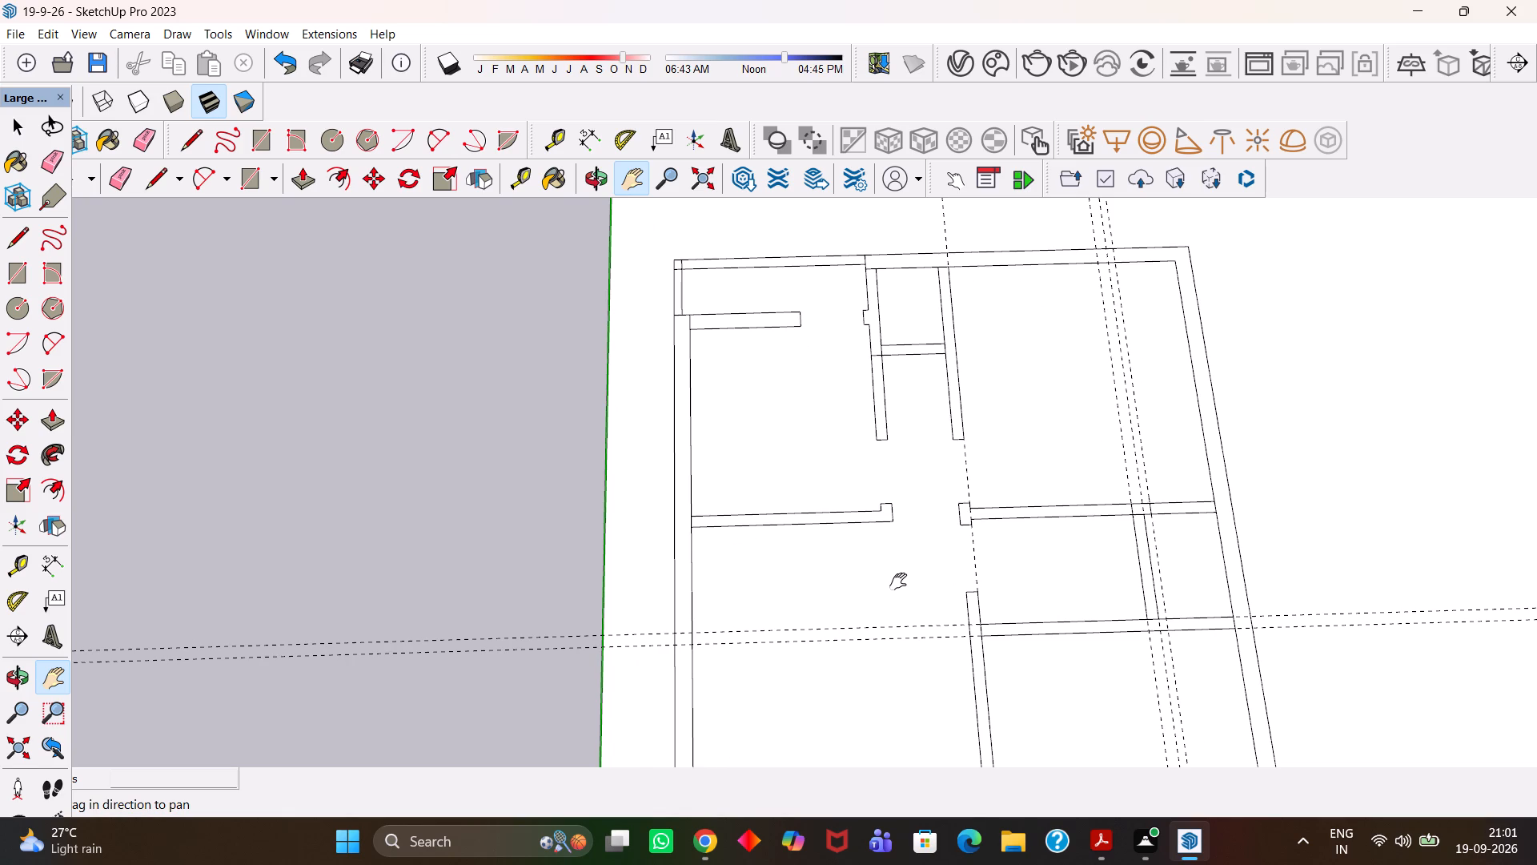
pyautogui.scroll(1, 898, 581)
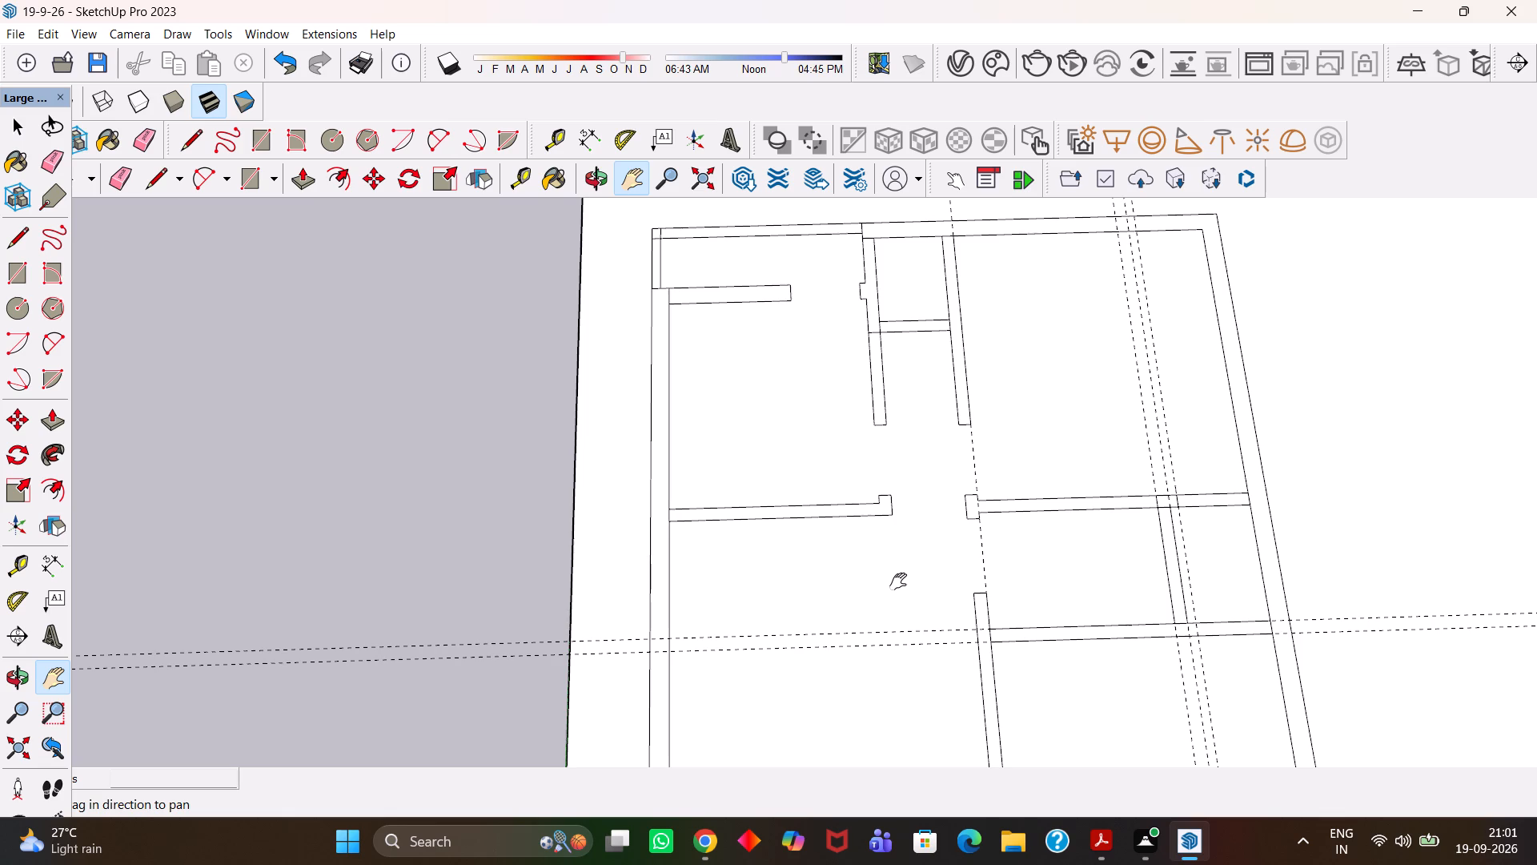
pyautogui.scroll(-2, 898, 581)
pyautogui.moveTo(920, 565); pyautogui.dragTo(916, 571)
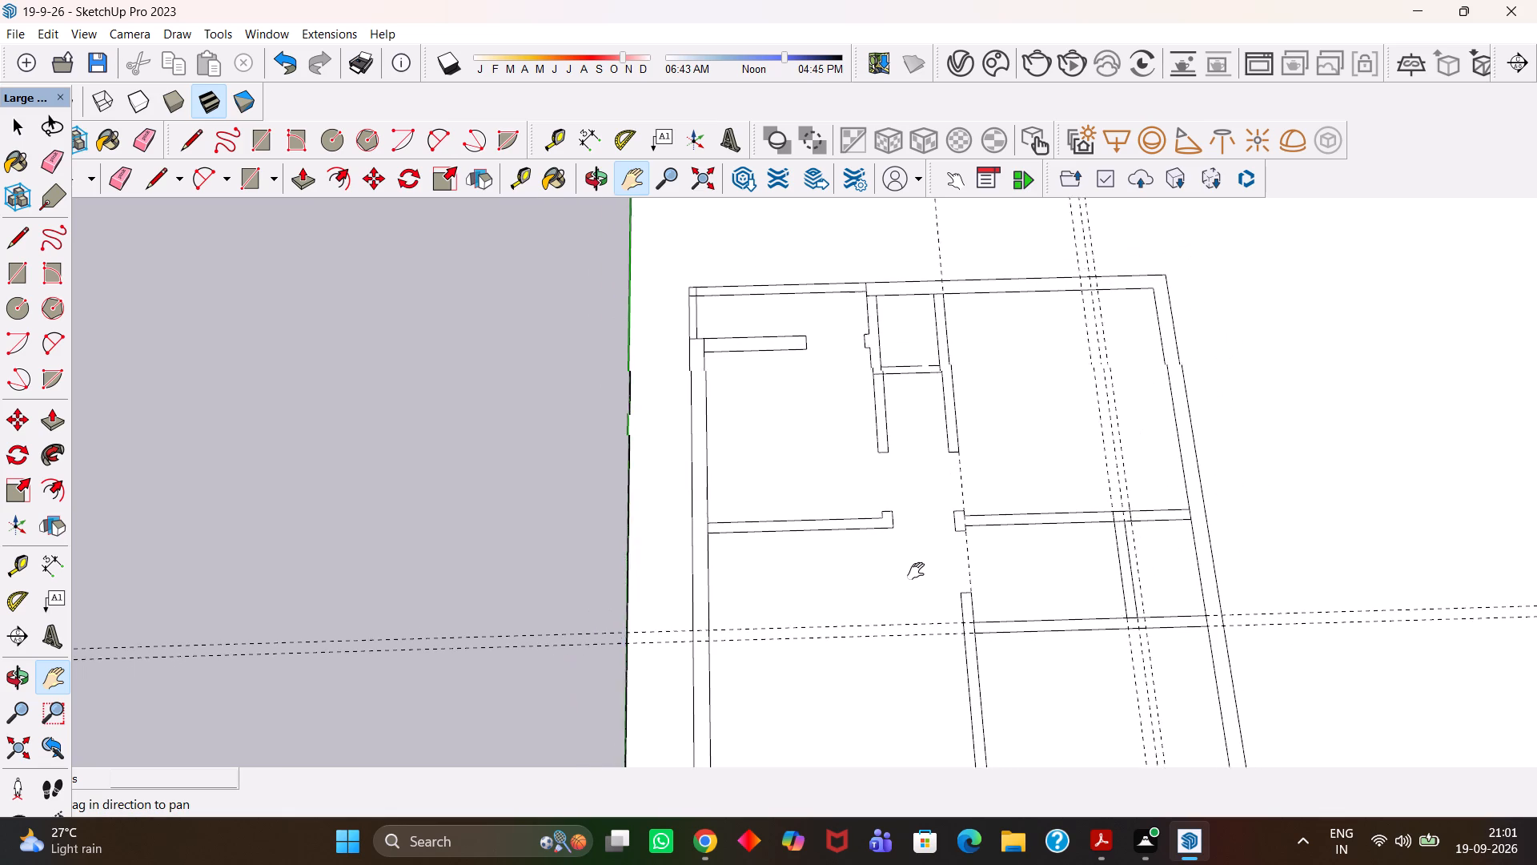
pyautogui.moveTo(916, 571); pyautogui.dragTo(893, 589)
pyautogui.moveTo(933, 573); pyautogui.dragTo(835, 617)
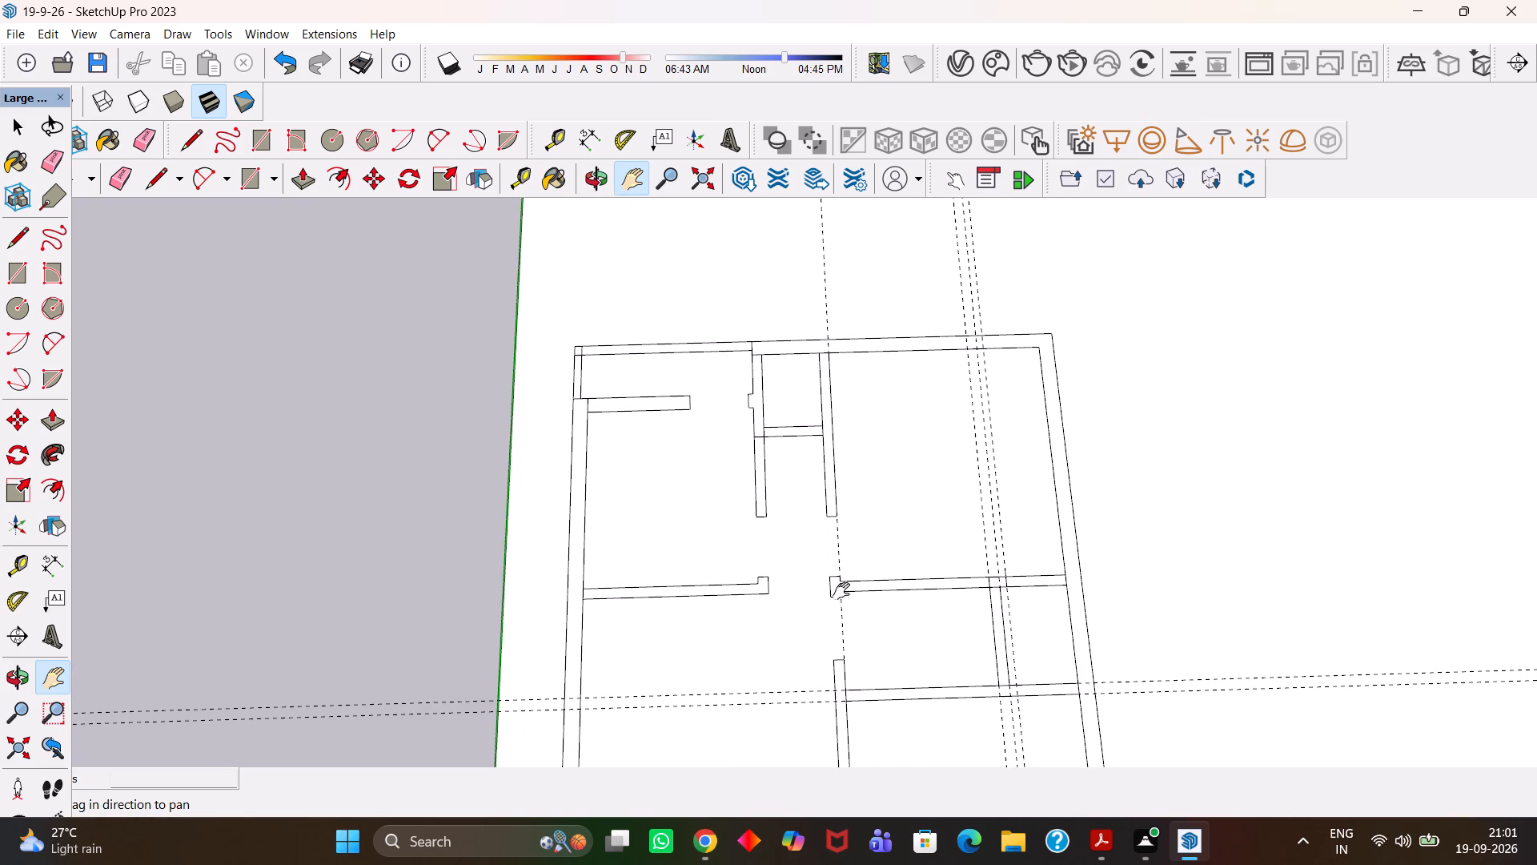
pyautogui.scroll(-4, 843, 588)
pyautogui.moveTo(841, 604); pyautogui.dragTo(824, 540)
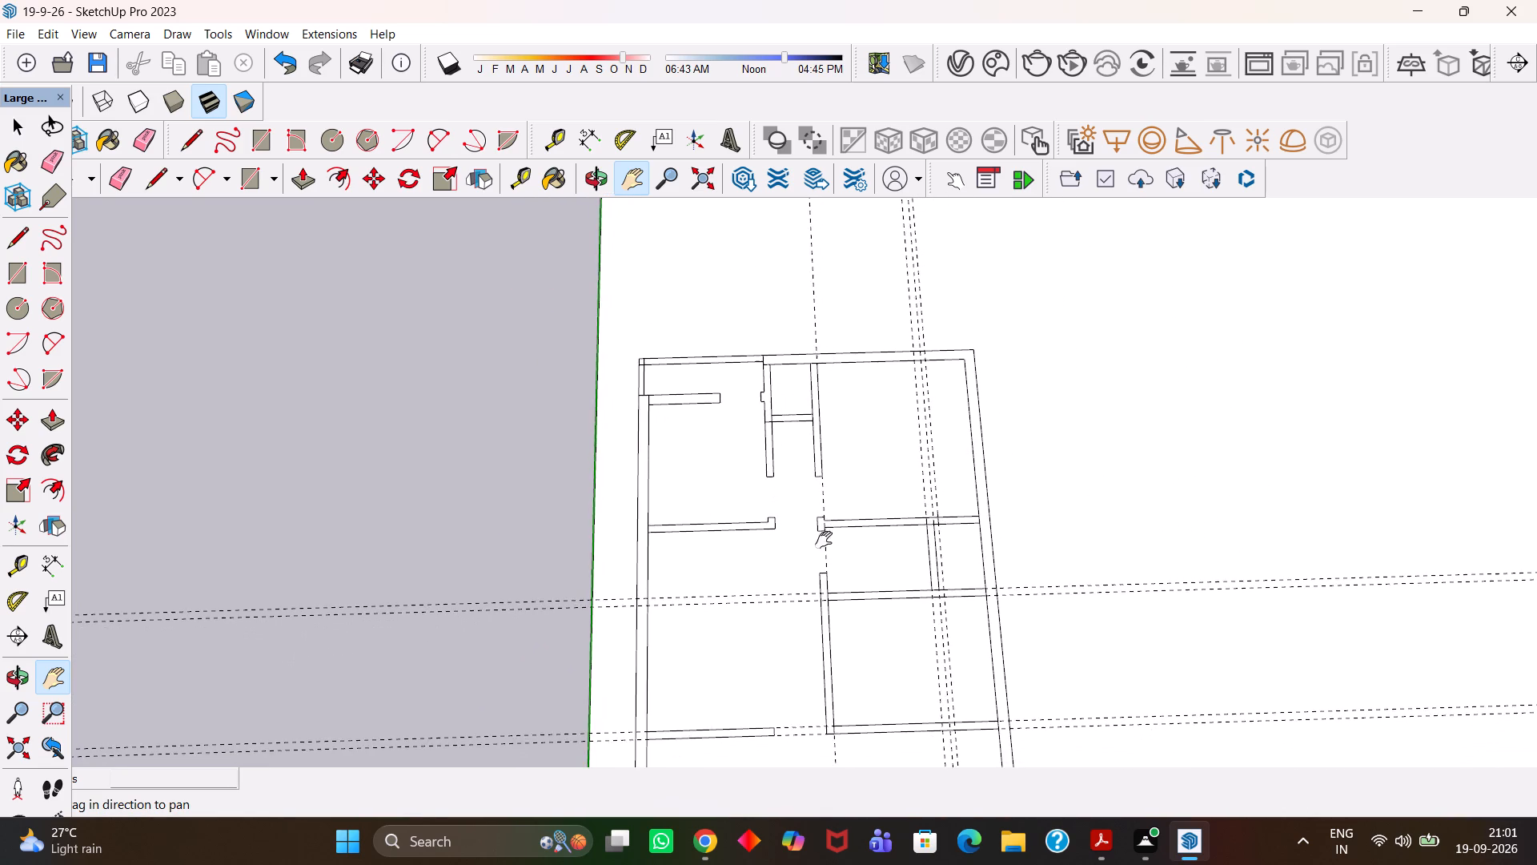
pyautogui.scroll(3, 815, 565)
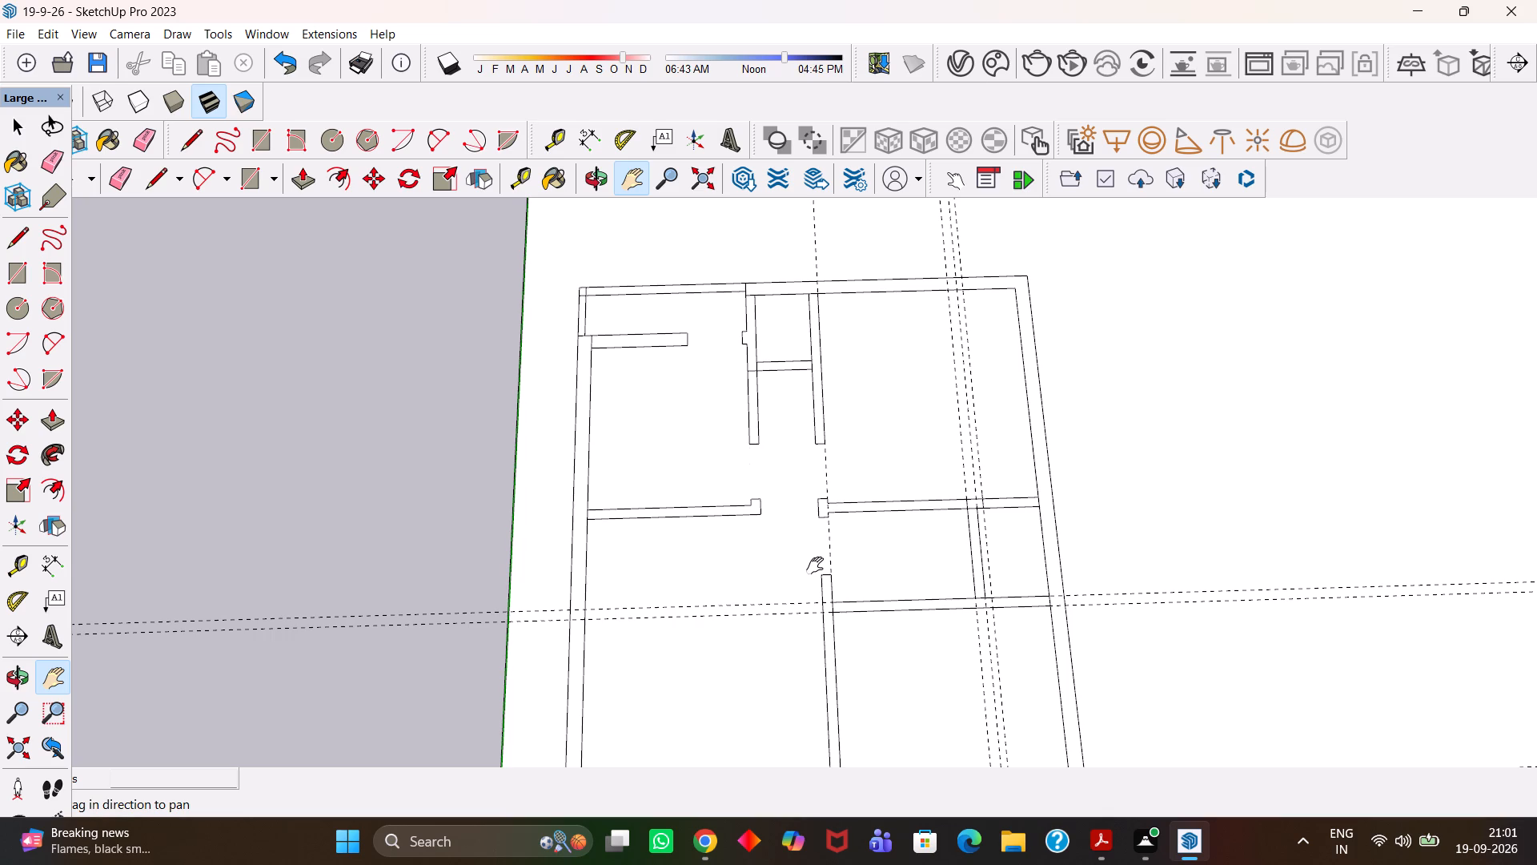
pyautogui.scroll(4, 815, 565)
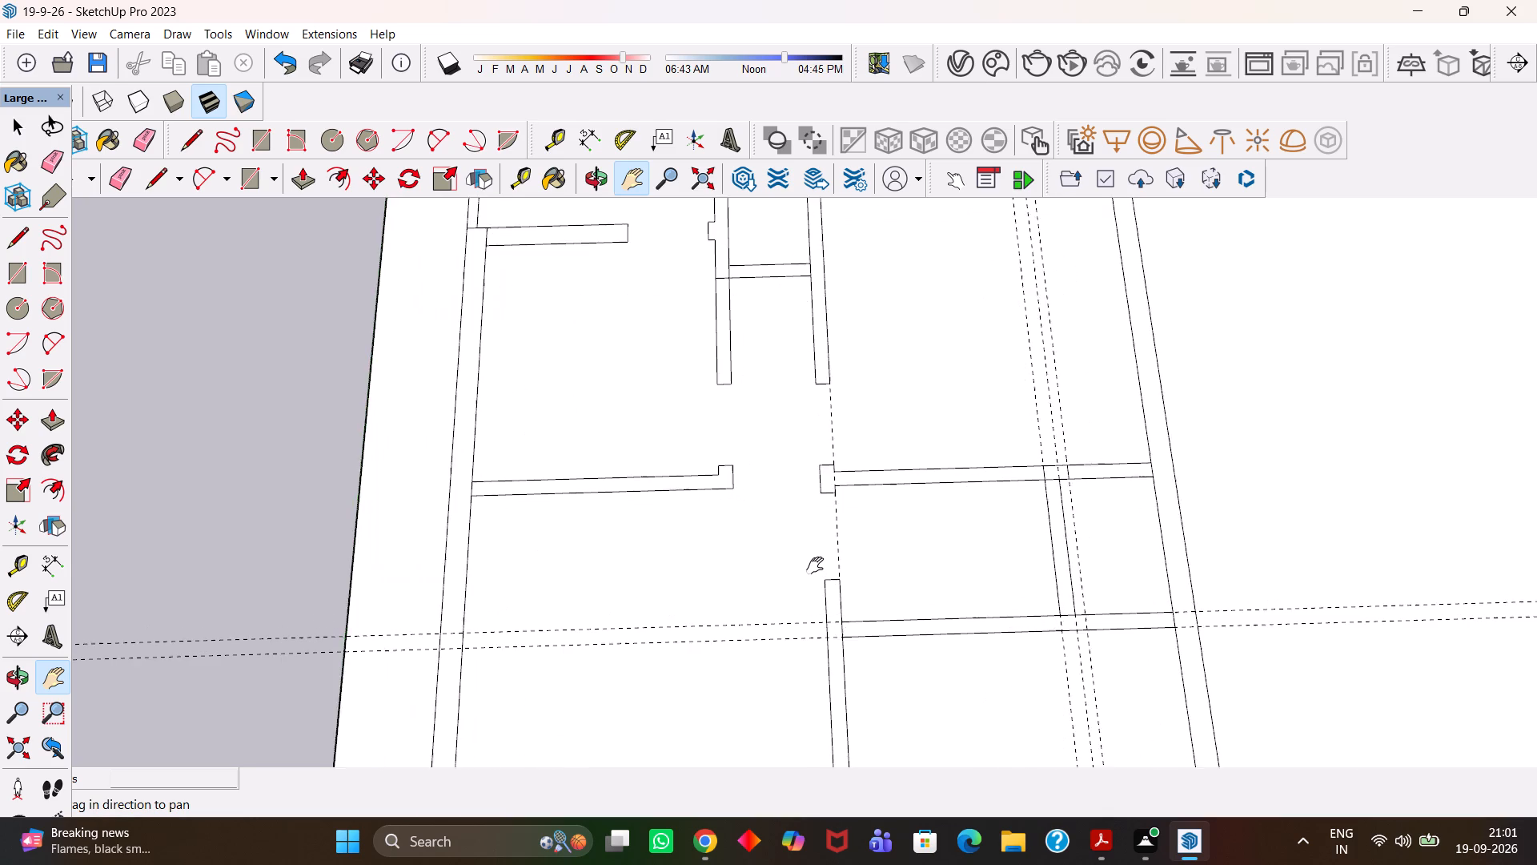
pyautogui.scroll(2, 815, 565)
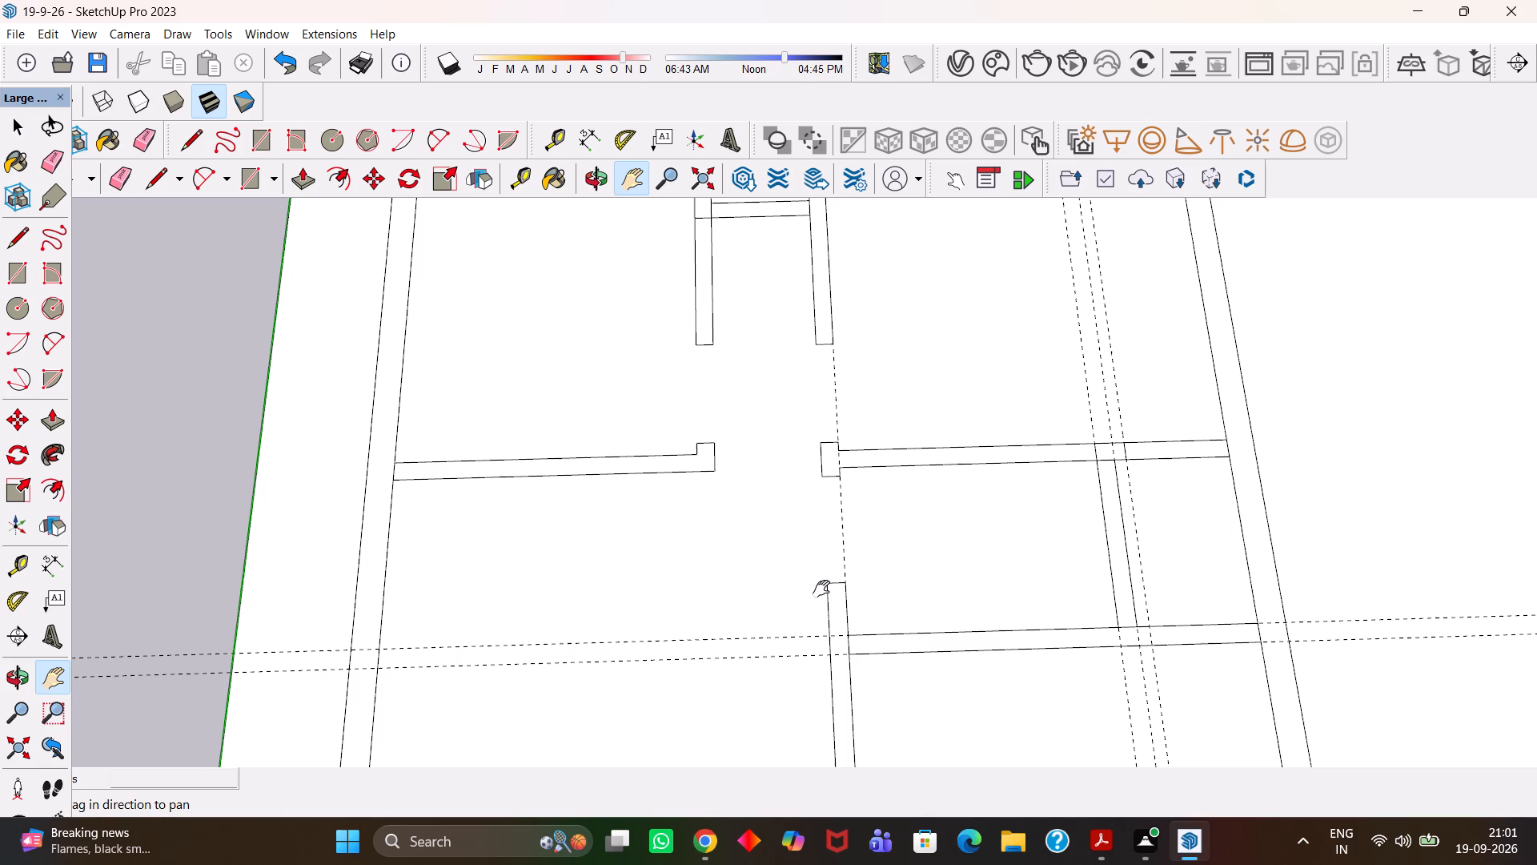
pyautogui.scroll(-1, 821, 589)
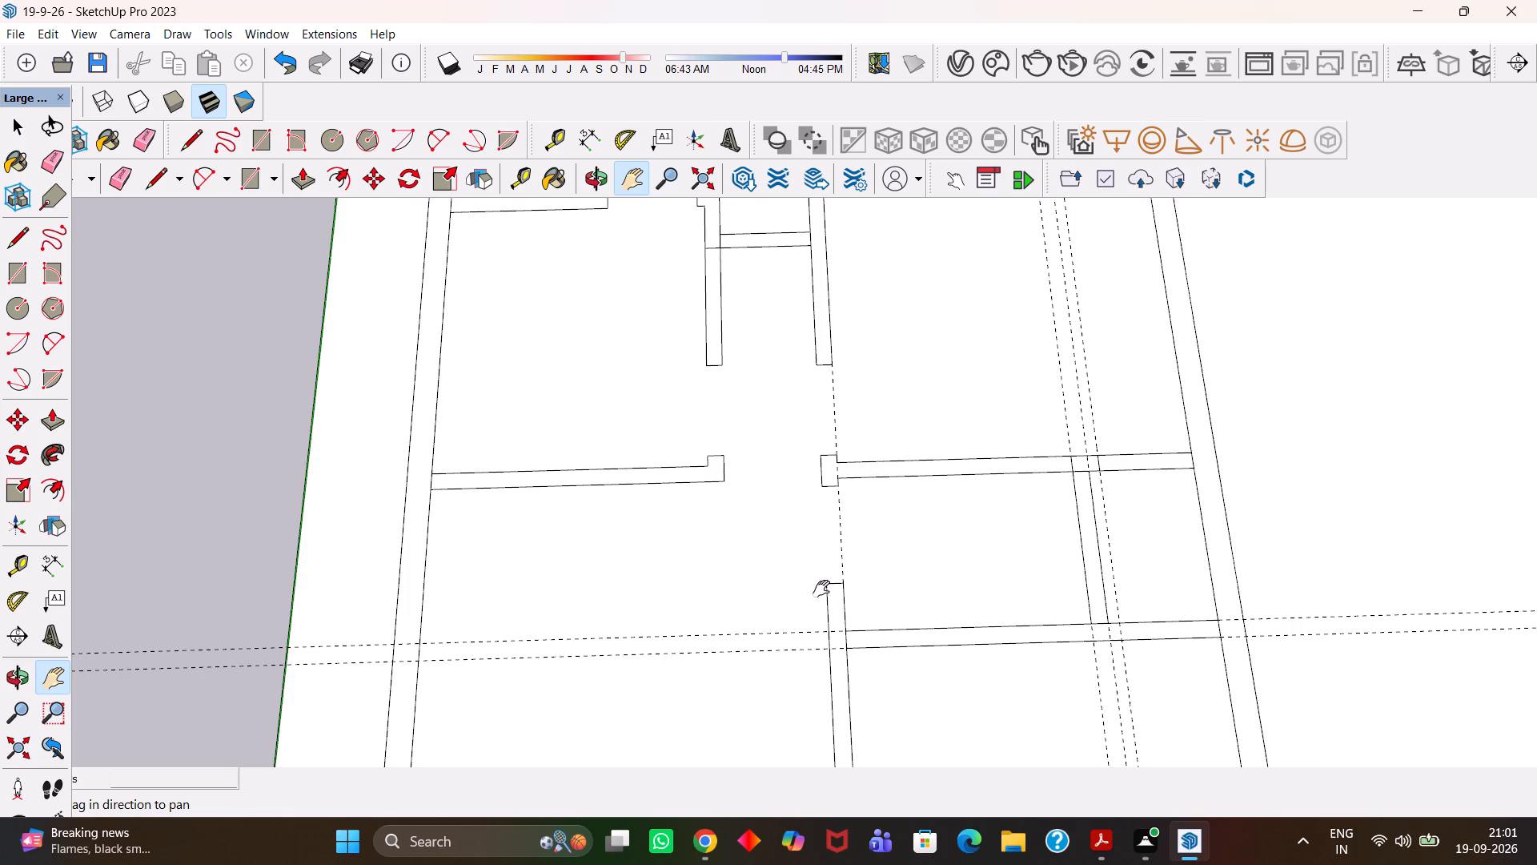
pyautogui.scroll(1, 821, 589)
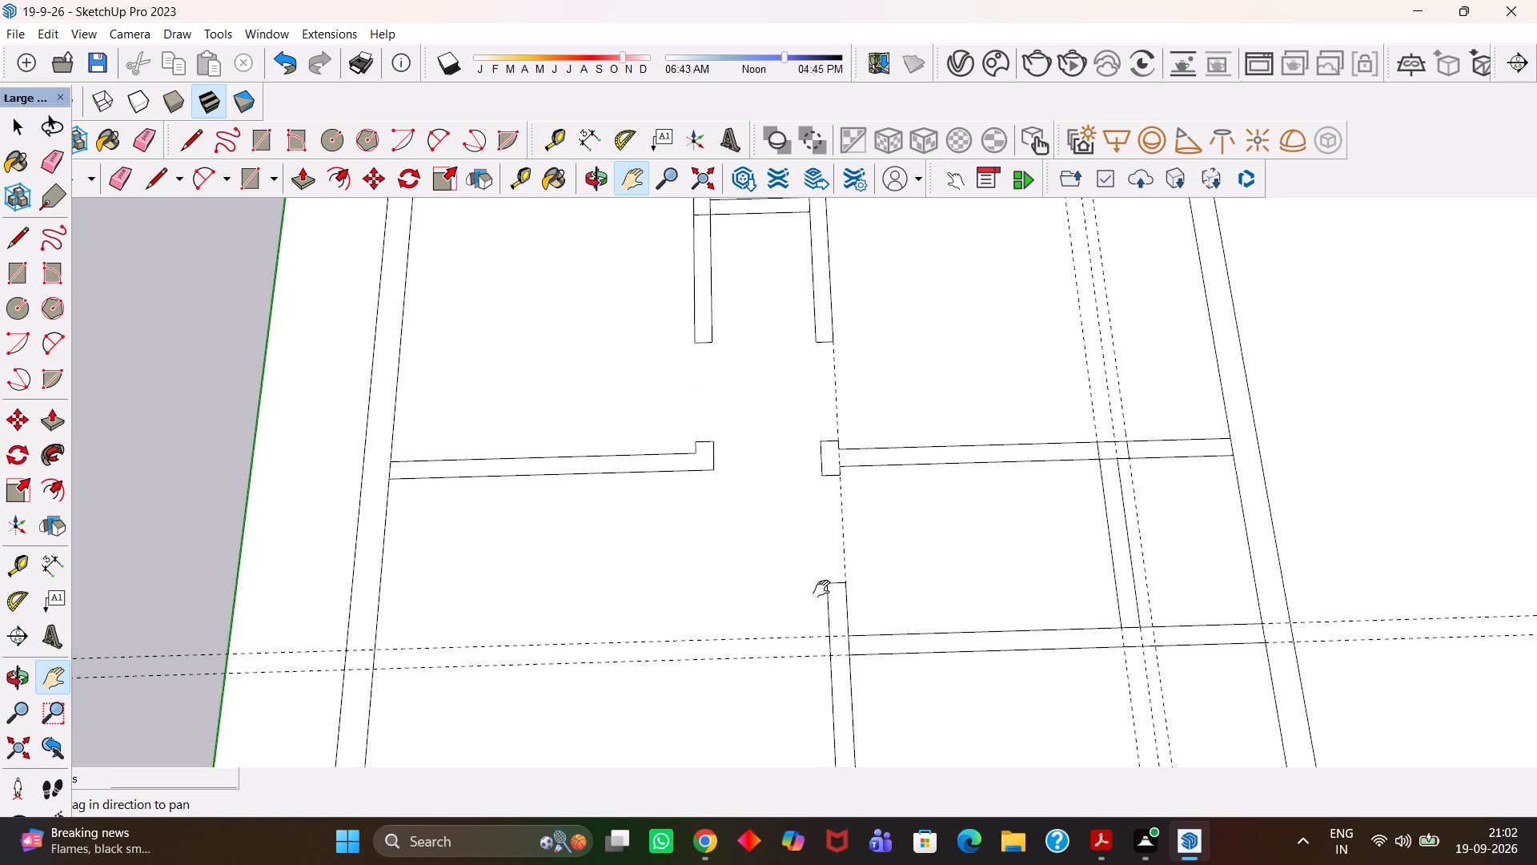
pyautogui.scroll(-2, 817, 590)
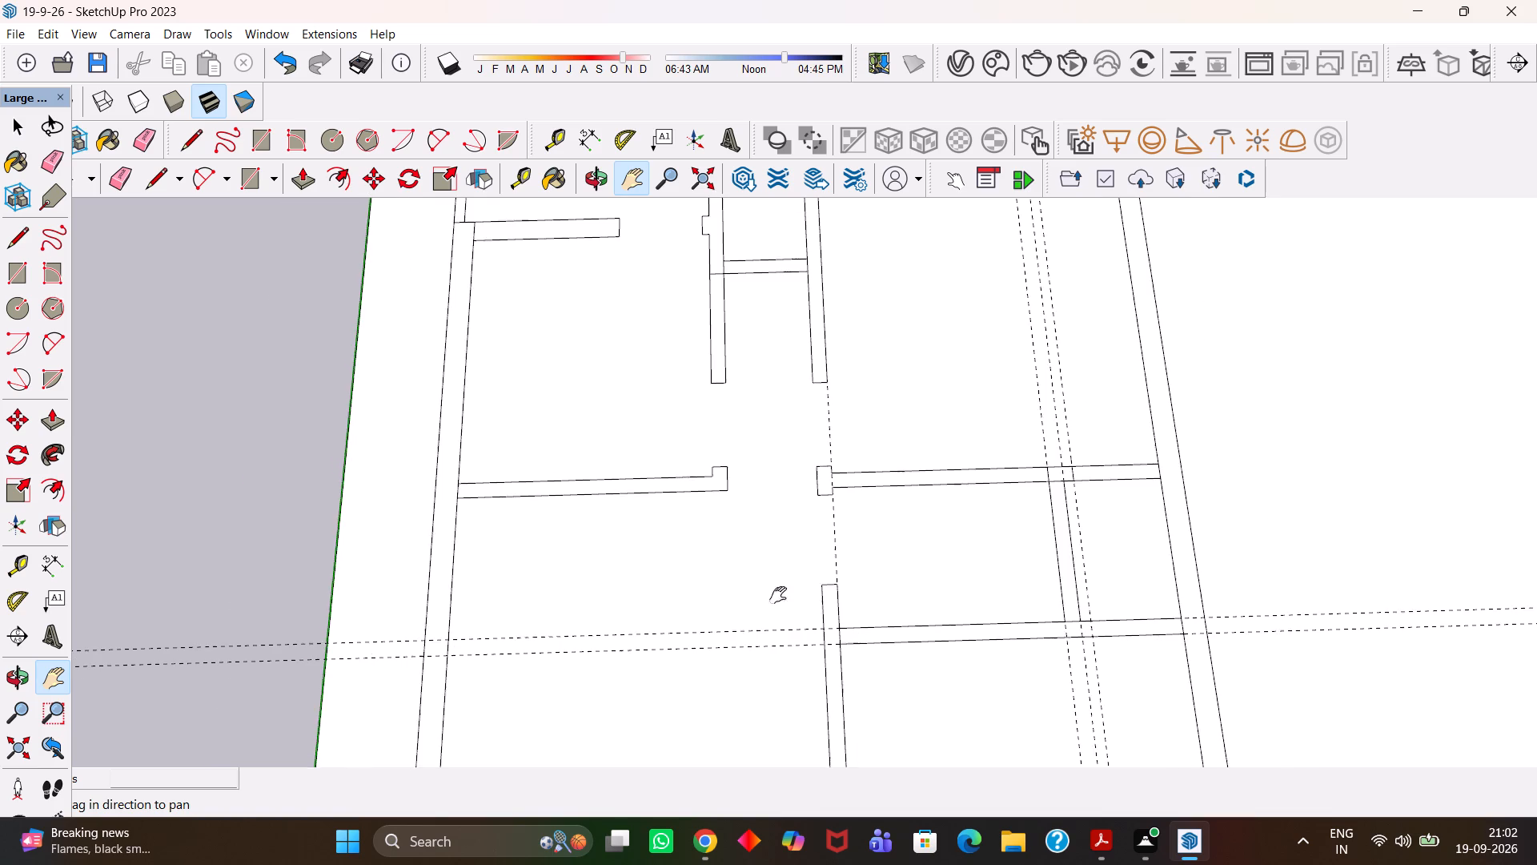
# Erase the three closely spaced lengthwise guides that run through the large upper-right room of the plan.
pyautogui.scroll(-3, 778, 595)
pyautogui.moveTo(930, 479); pyautogui.dragTo(908, 515)
pyautogui.scroll(3, 903, 501)
pyautogui.press('e')
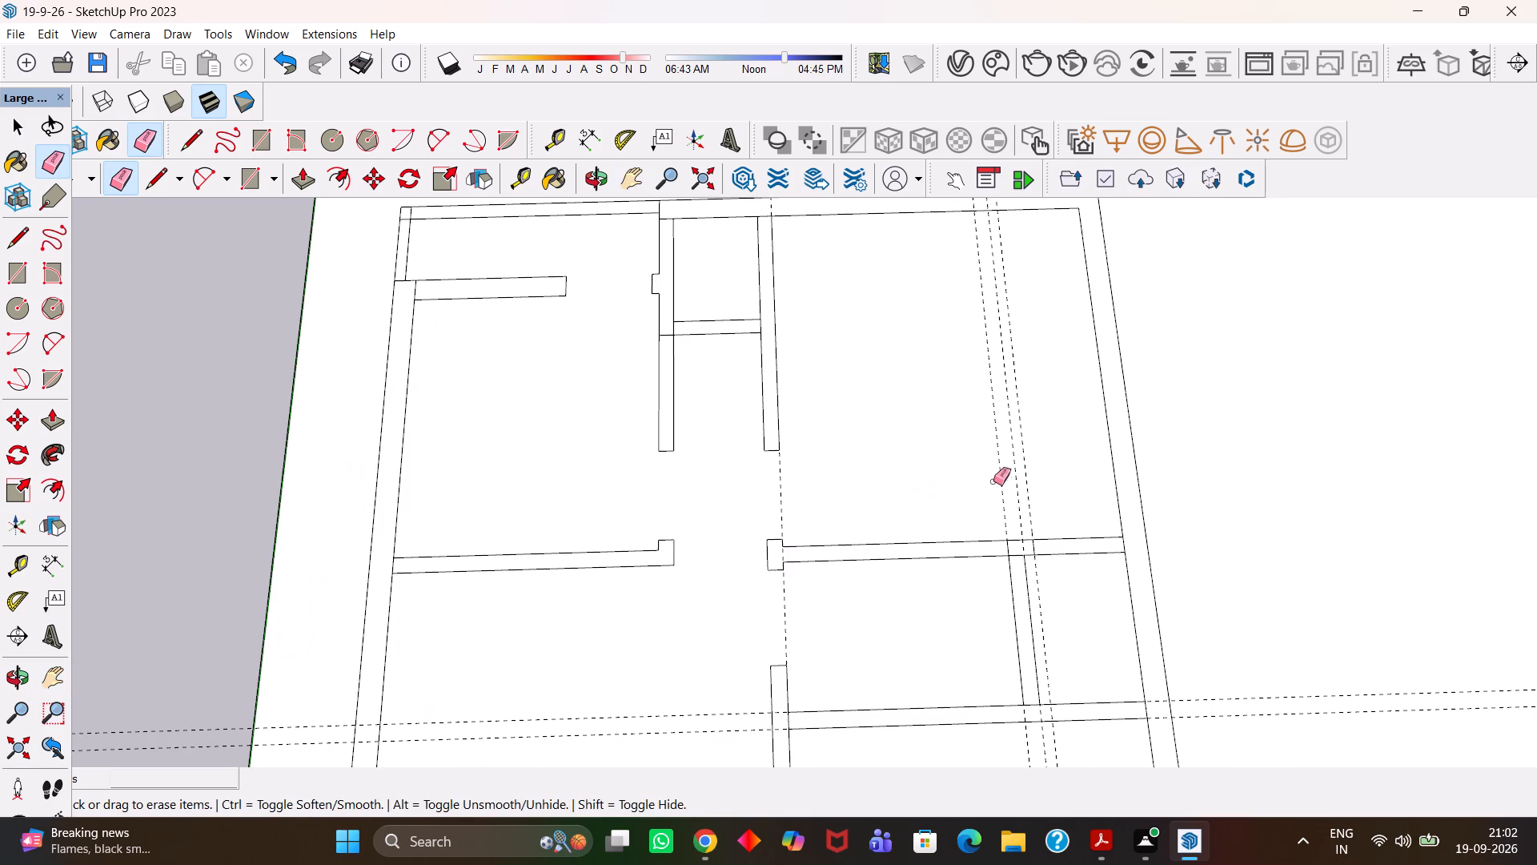
pyautogui.moveTo(1030, 478); pyautogui.dragTo(977, 489)
# Erase the lengthwise guide running along the central passage partition, across its door openings.
pyautogui.scroll(-5, 977, 489)
pyautogui.press('h')
pyautogui.moveTo(881, 429); pyautogui.dragTo(935, 497)
pyautogui.scroll(3, 860, 442)
pyautogui.moveTo(857, 431); pyautogui.dragTo(890, 473)
pyautogui.scroll(-3, 890, 476)
pyautogui.press('h')
pyautogui.moveTo(901, 470); pyautogui.dragTo(907, 505)
pyautogui.scroll(-3, 906, 502)
pyautogui.press('h')
pyautogui.scroll(3, 906, 502)
pyautogui.moveTo(952, 547); pyautogui.dragTo(921, 474)
pyautogui.scroll(2, 930, 521)
pyautogui.moveTo(956, 545); pyautogui.dragTo(917, 423)
pyautogui.scroll(1, 912, 490)
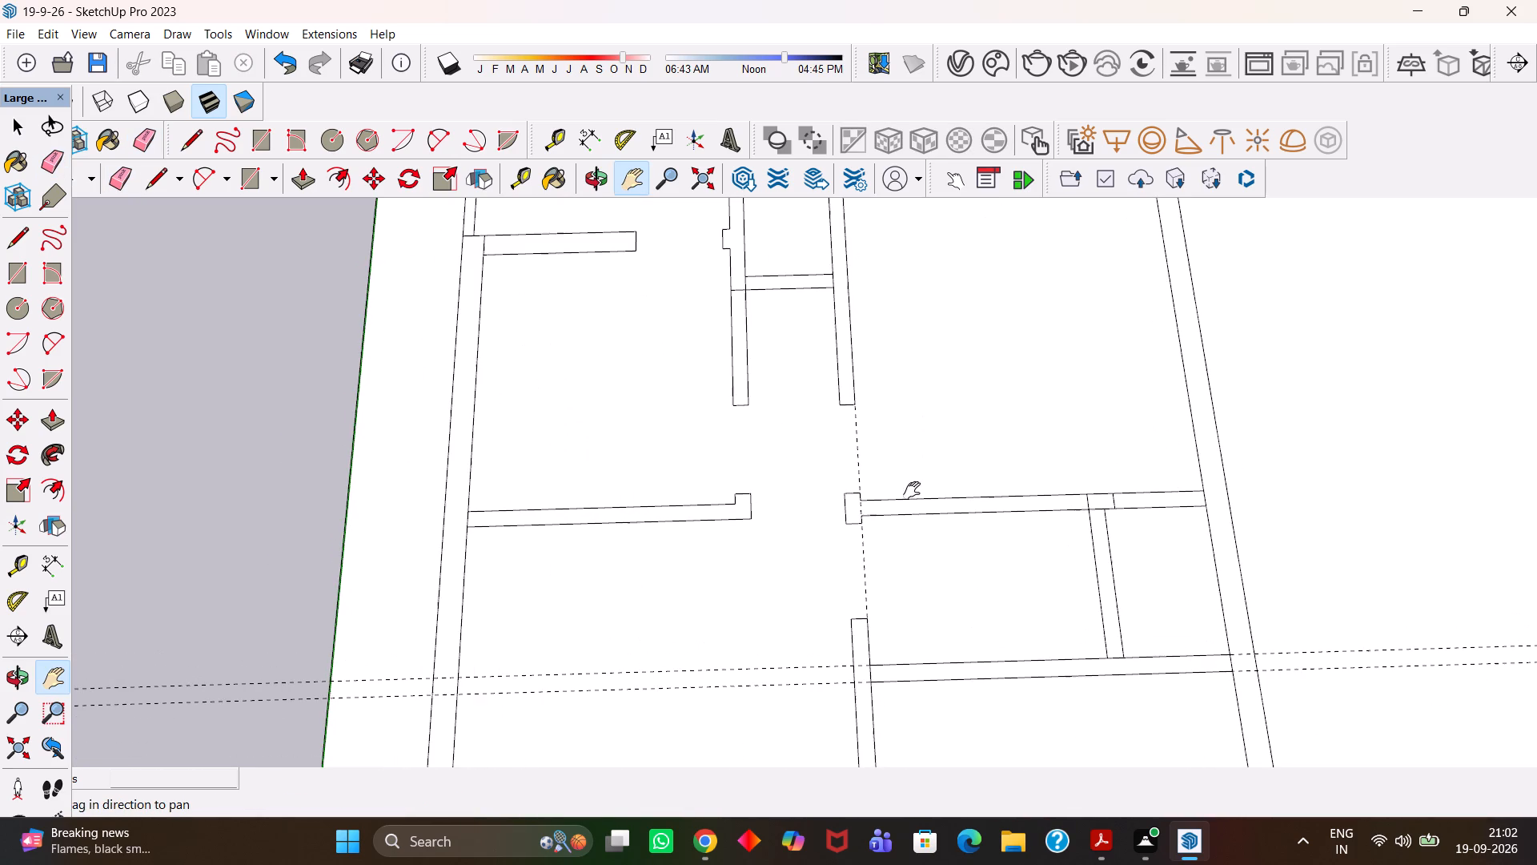
pyautogui.scroll(1, 912, 490)
pyautogui.press('e')
pyautogui.moveTo(856, 480); pyautogui.dragTo(877, 455)
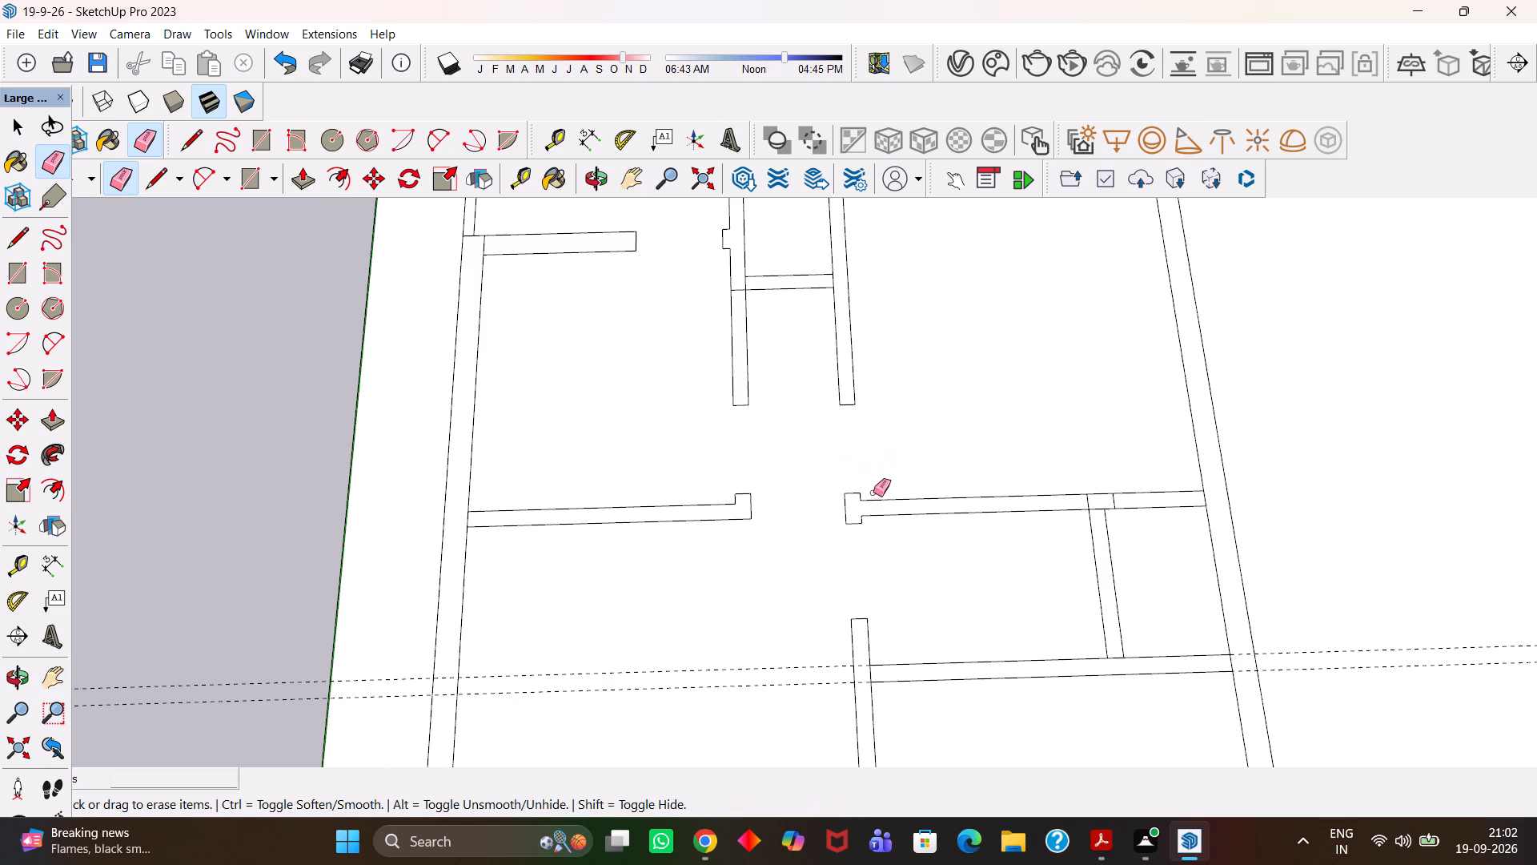
# Place a guide about 6' inside the plan's upper outer wall, measured from its inner face in the large upper-right room.
pyautogui.scroll(-5, 863, 499)
pyautogui.press('h')
pyautogui.moveTo(863, 424); pyautogui.dragTo(817, 544)
pyautogui.scroll(2, 892, 489)
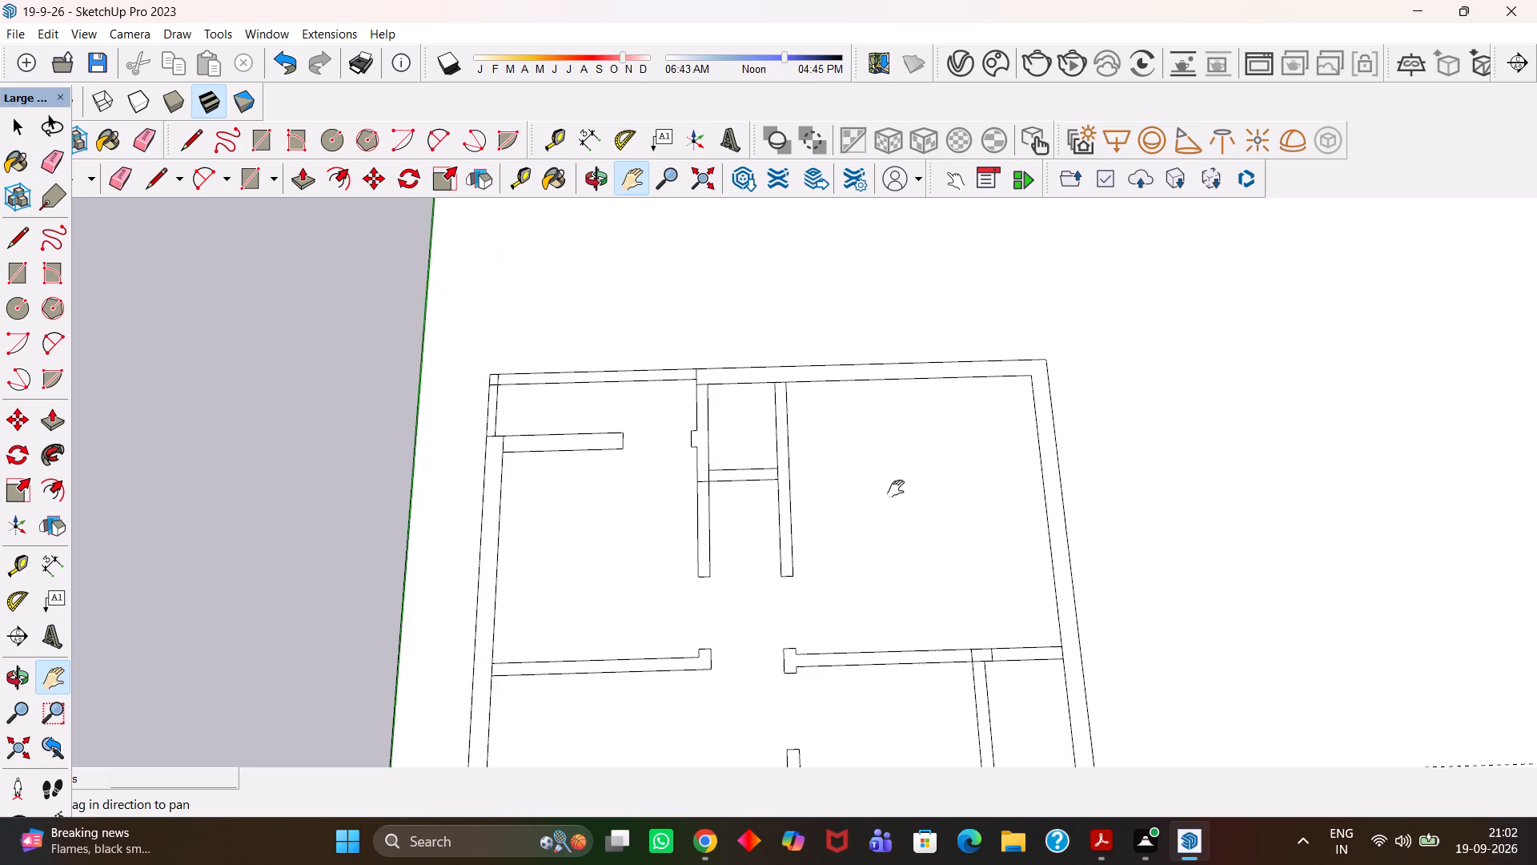
pyautogui.moveTo(902, 489); pyautogui.dragTo(873, 491)
pyautogui.press('t')
pyautogui.click(888, 384)
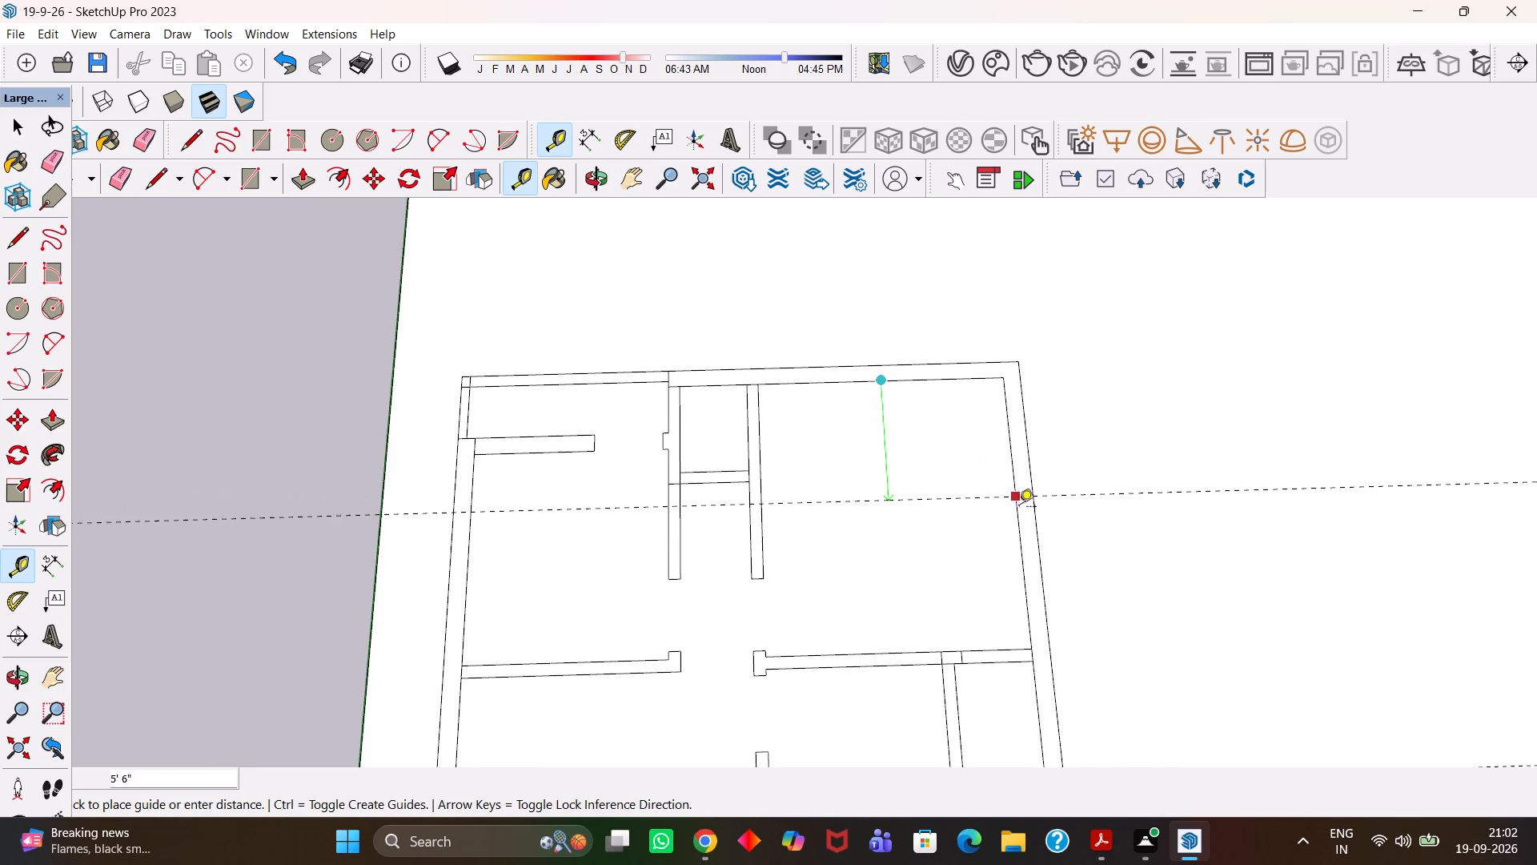
pyautogui.click(1018, 513)
pyautogui.click(949, 509)
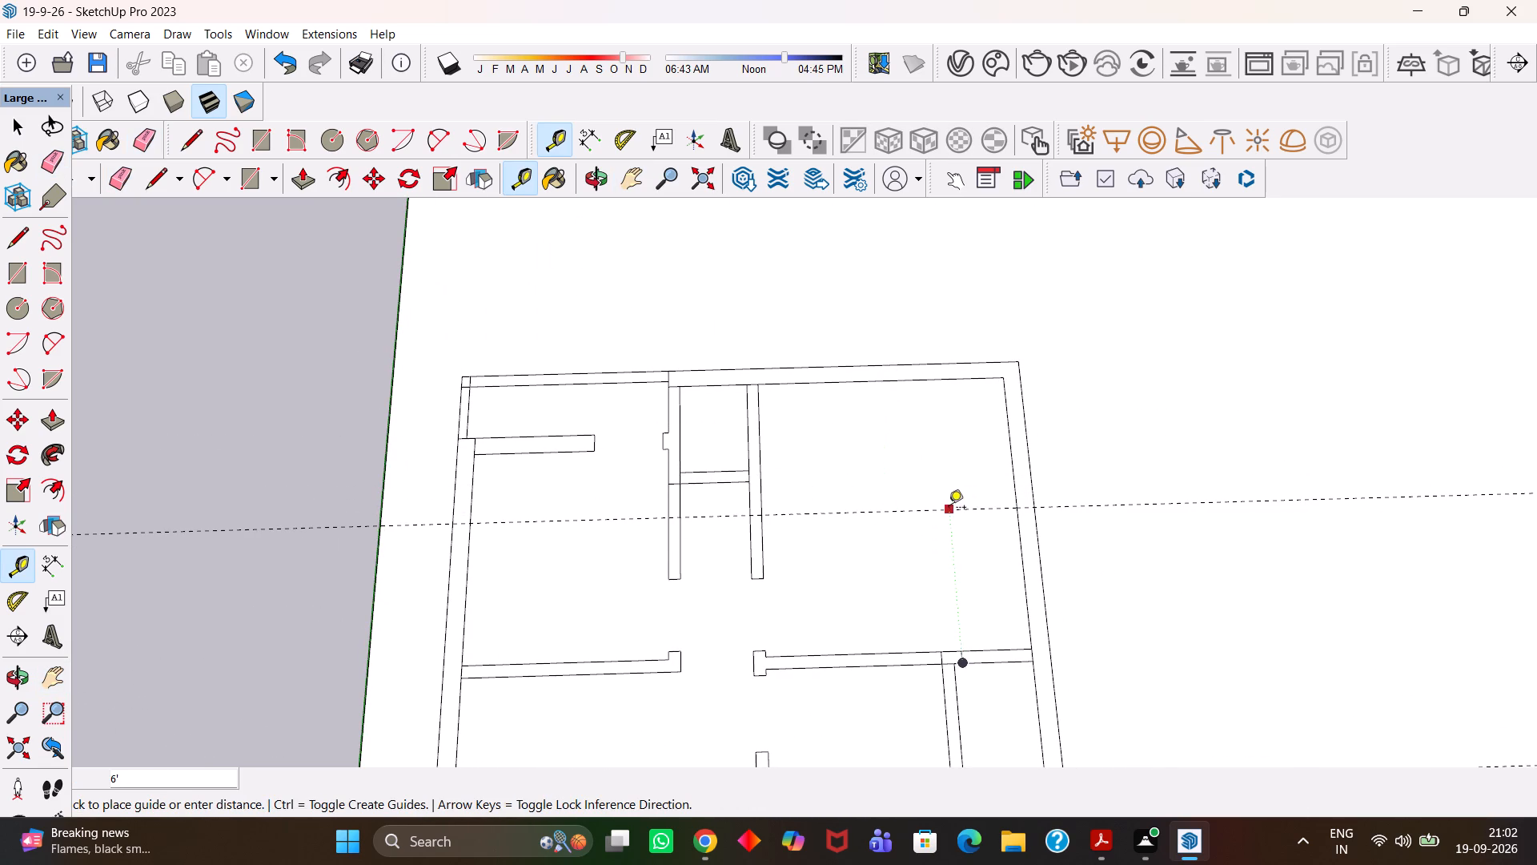
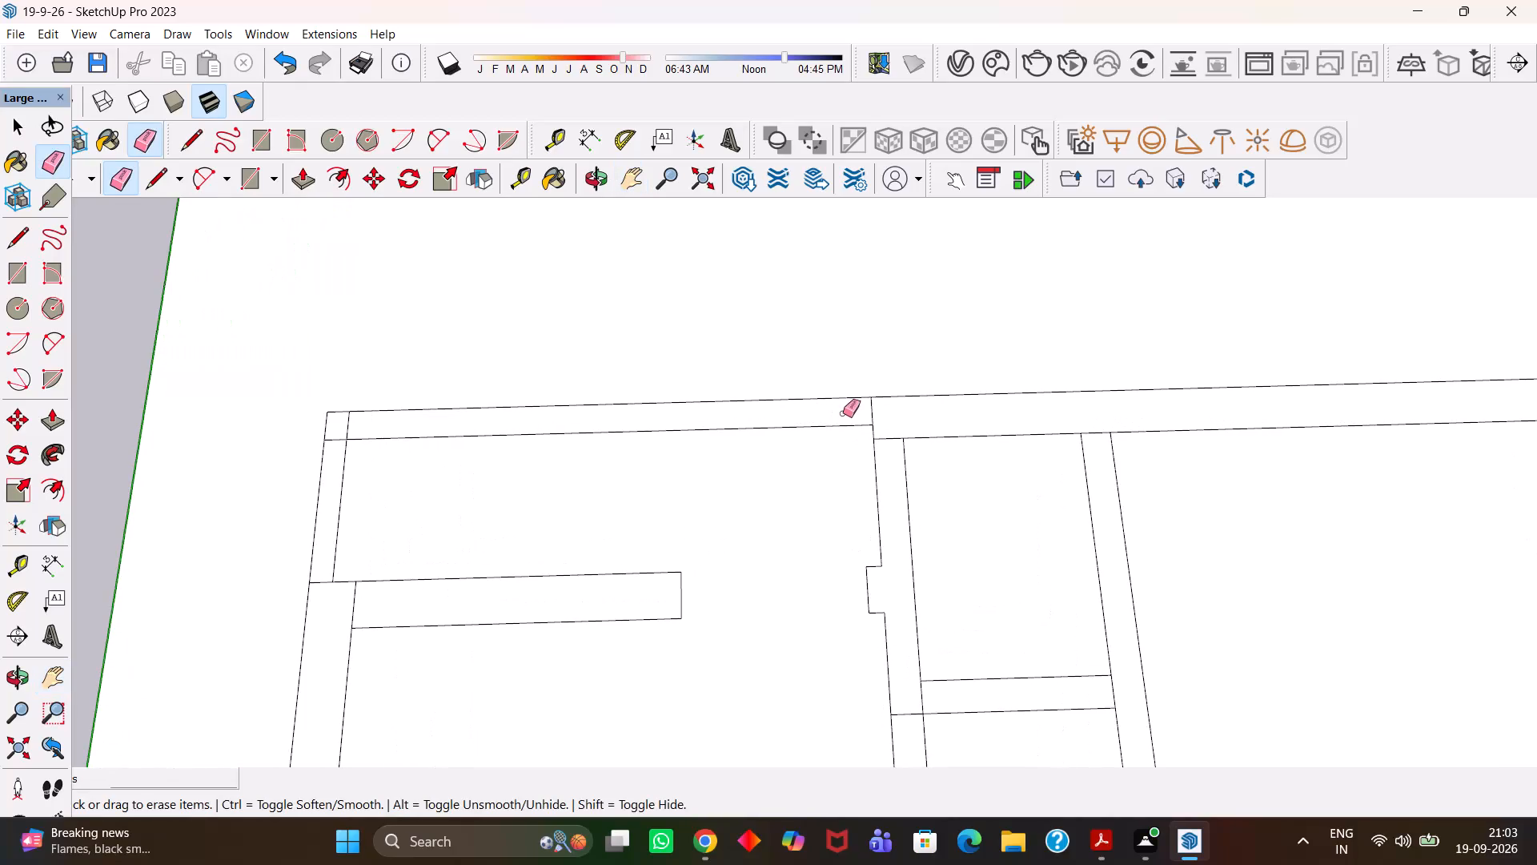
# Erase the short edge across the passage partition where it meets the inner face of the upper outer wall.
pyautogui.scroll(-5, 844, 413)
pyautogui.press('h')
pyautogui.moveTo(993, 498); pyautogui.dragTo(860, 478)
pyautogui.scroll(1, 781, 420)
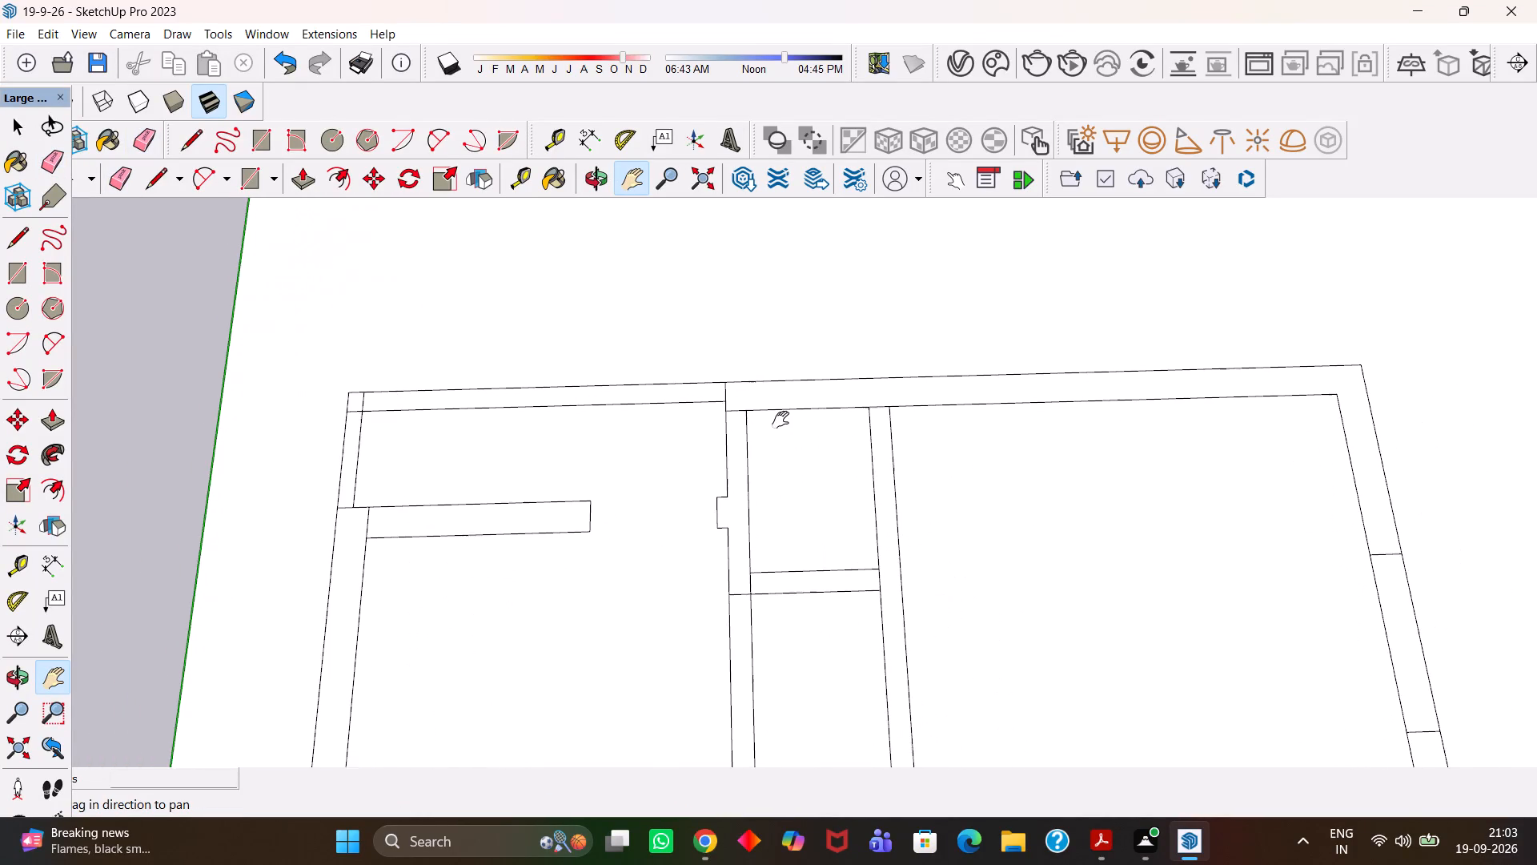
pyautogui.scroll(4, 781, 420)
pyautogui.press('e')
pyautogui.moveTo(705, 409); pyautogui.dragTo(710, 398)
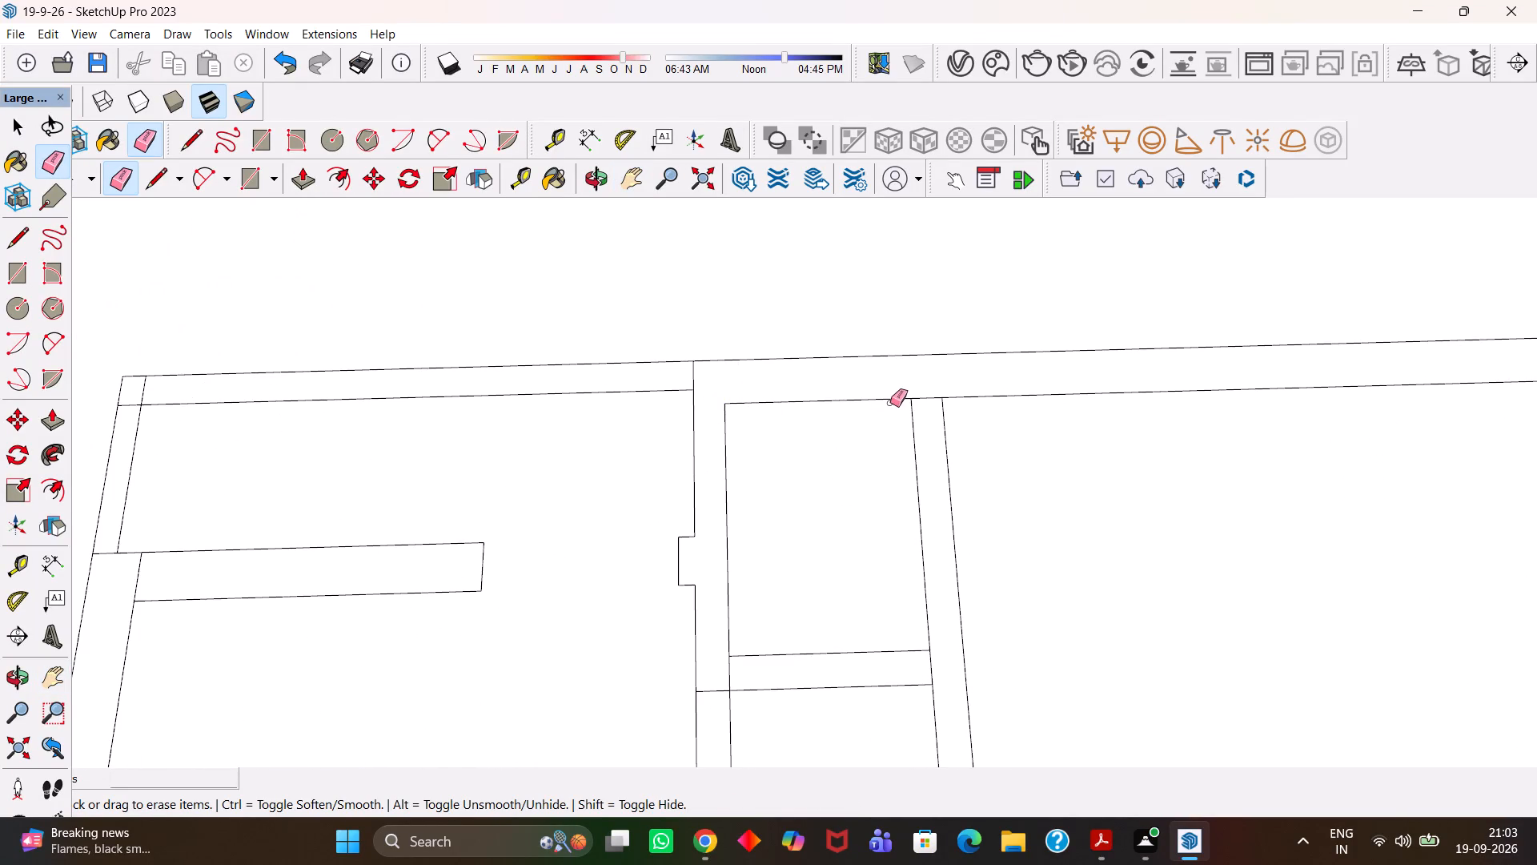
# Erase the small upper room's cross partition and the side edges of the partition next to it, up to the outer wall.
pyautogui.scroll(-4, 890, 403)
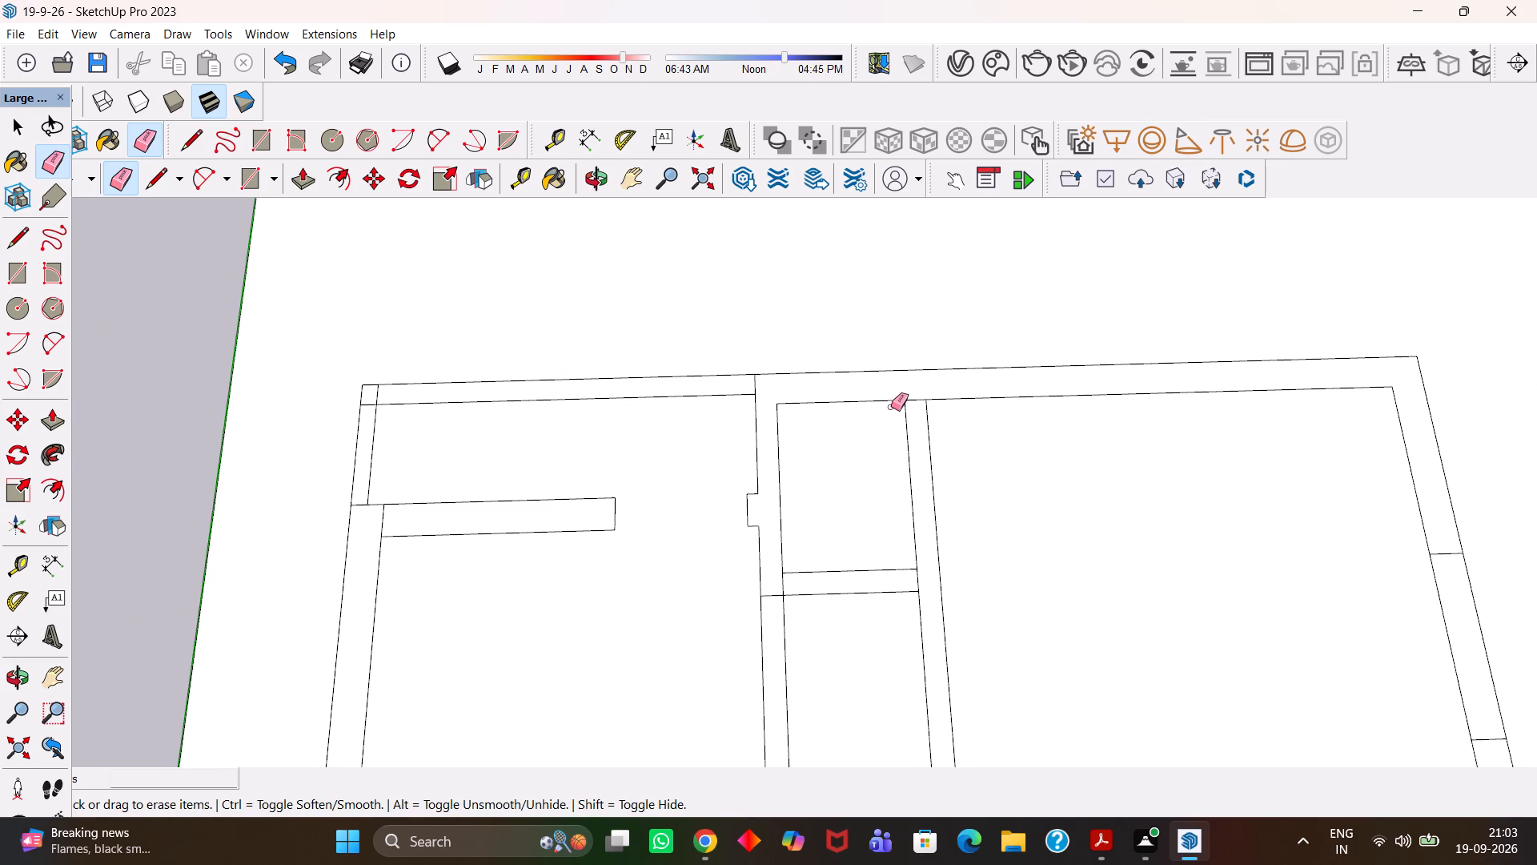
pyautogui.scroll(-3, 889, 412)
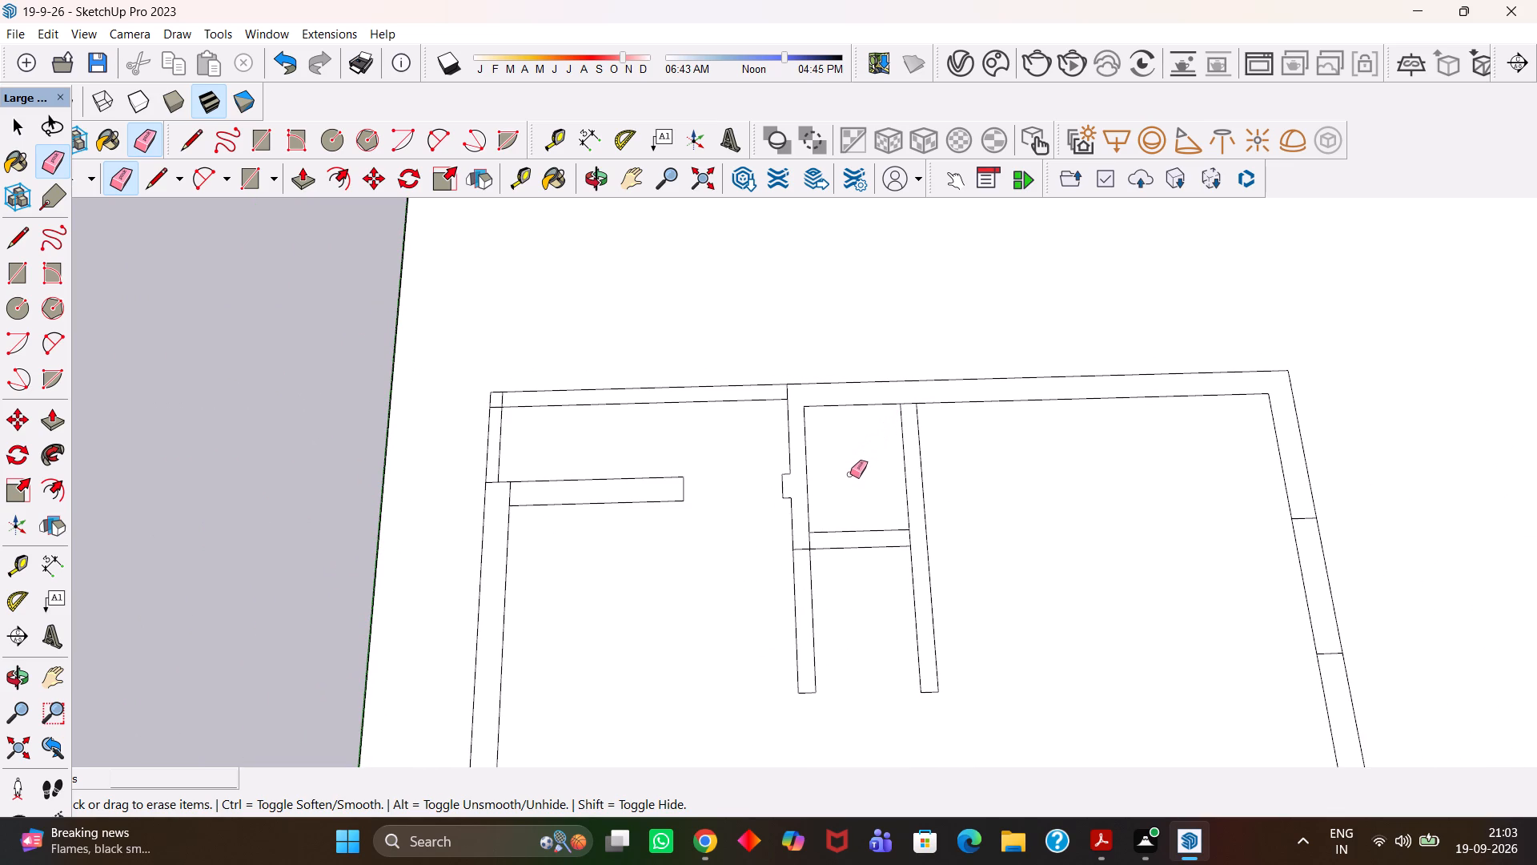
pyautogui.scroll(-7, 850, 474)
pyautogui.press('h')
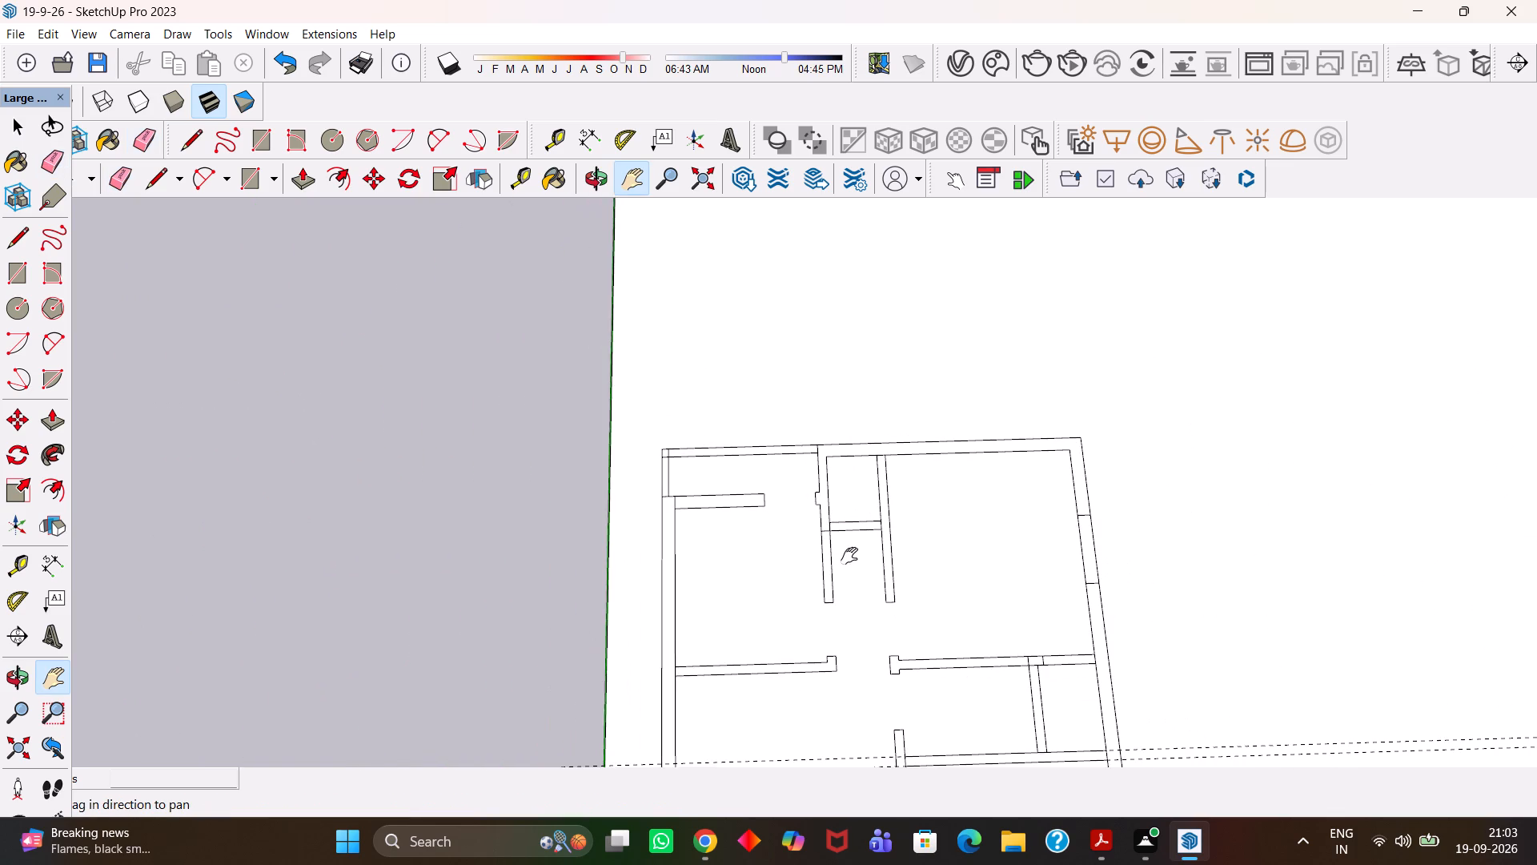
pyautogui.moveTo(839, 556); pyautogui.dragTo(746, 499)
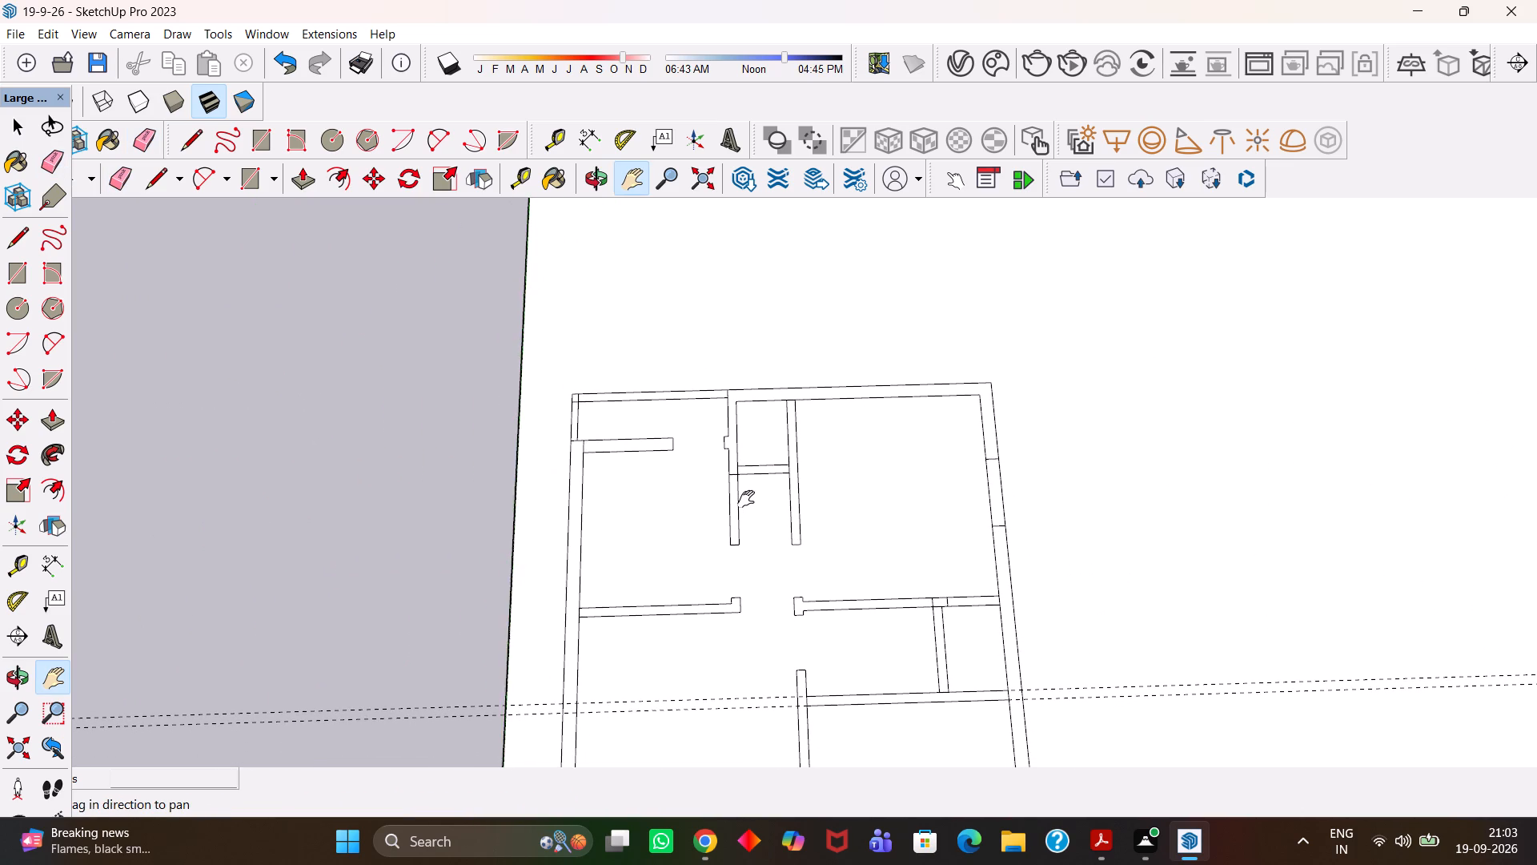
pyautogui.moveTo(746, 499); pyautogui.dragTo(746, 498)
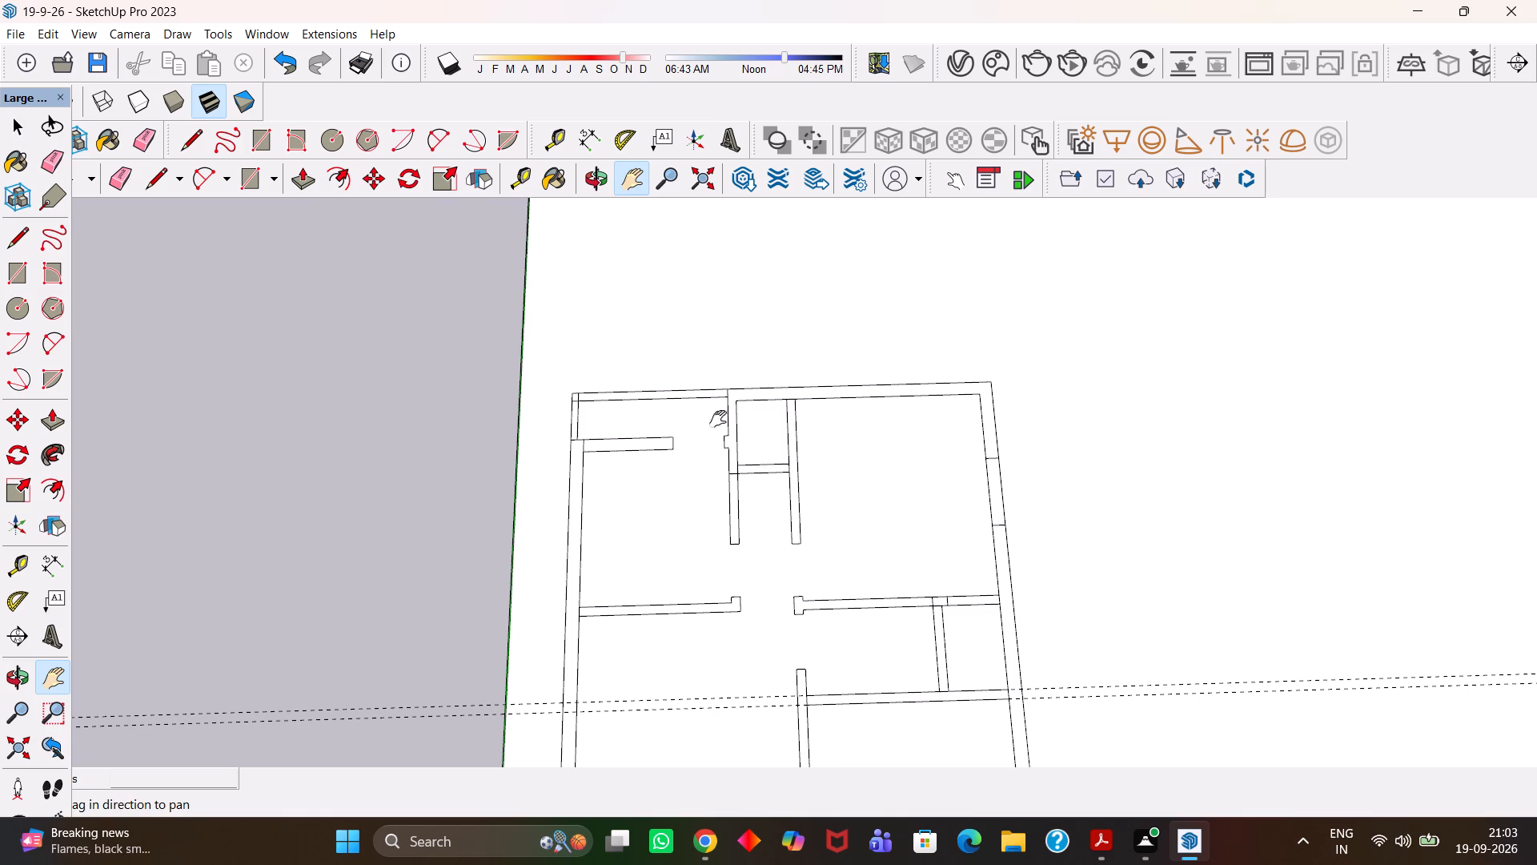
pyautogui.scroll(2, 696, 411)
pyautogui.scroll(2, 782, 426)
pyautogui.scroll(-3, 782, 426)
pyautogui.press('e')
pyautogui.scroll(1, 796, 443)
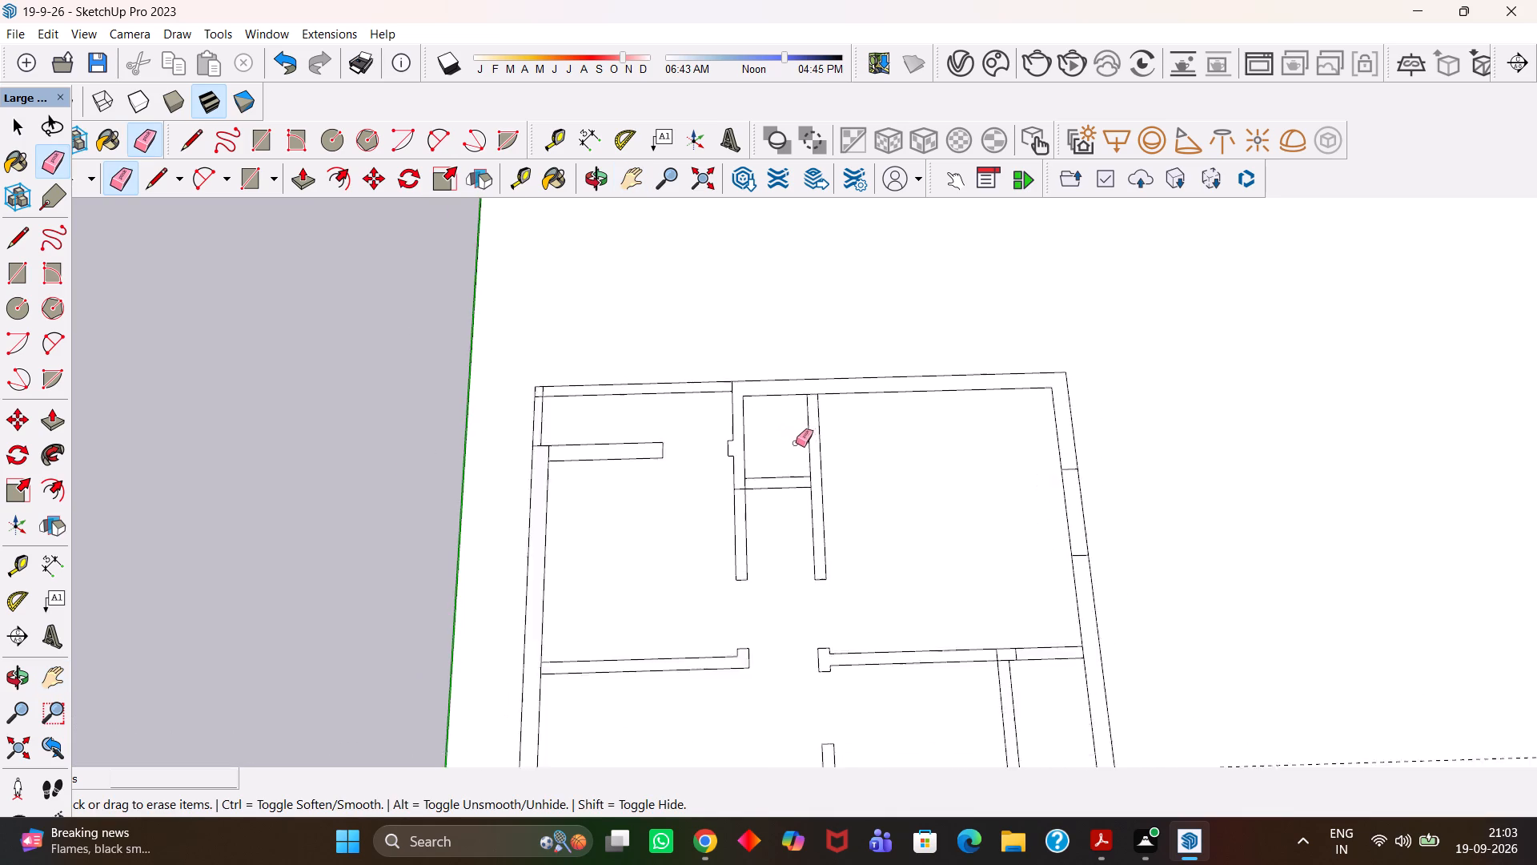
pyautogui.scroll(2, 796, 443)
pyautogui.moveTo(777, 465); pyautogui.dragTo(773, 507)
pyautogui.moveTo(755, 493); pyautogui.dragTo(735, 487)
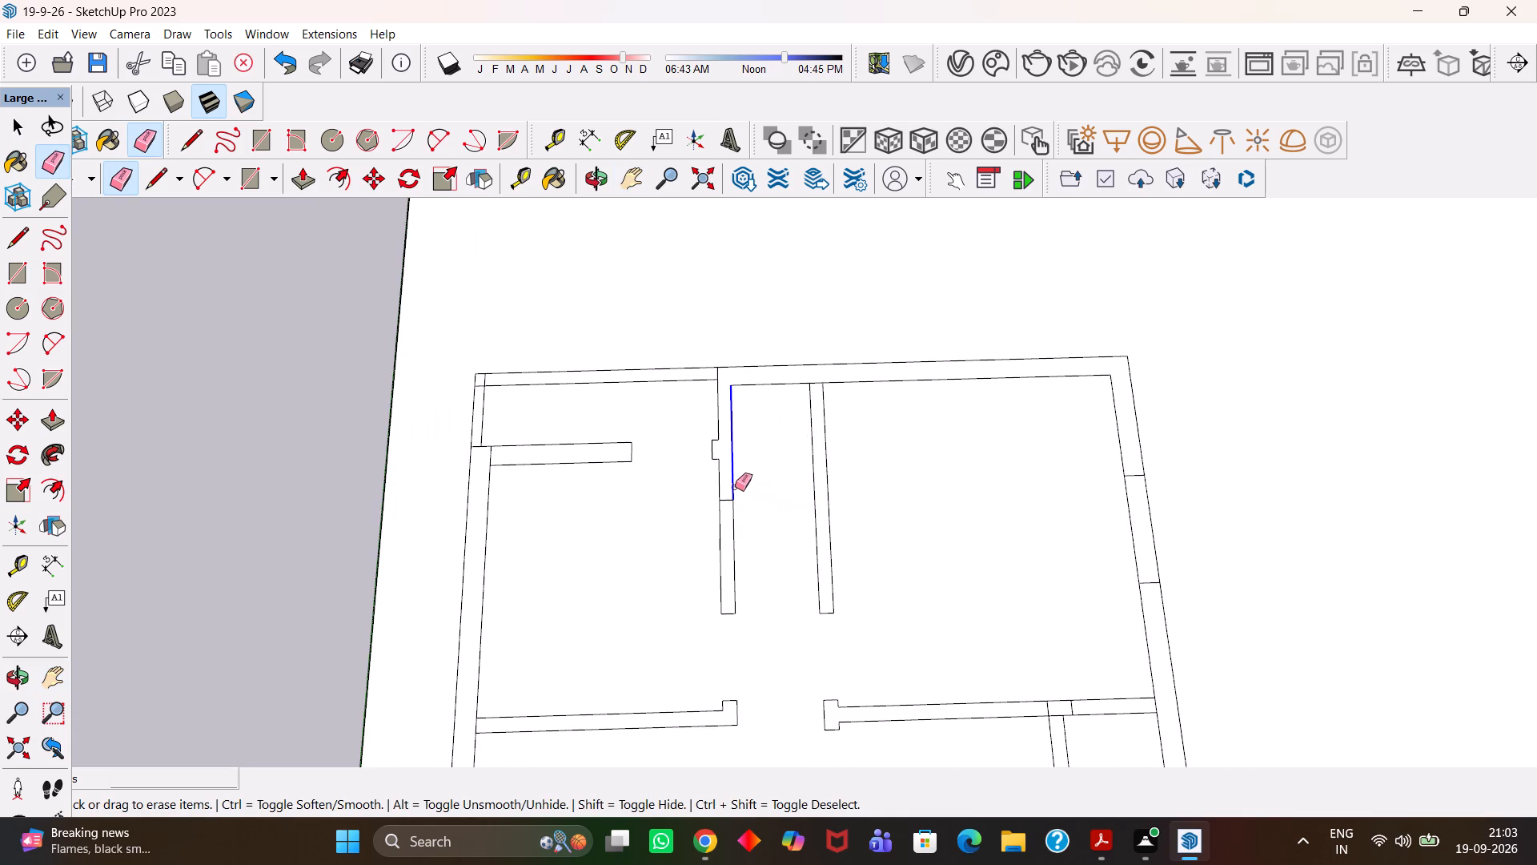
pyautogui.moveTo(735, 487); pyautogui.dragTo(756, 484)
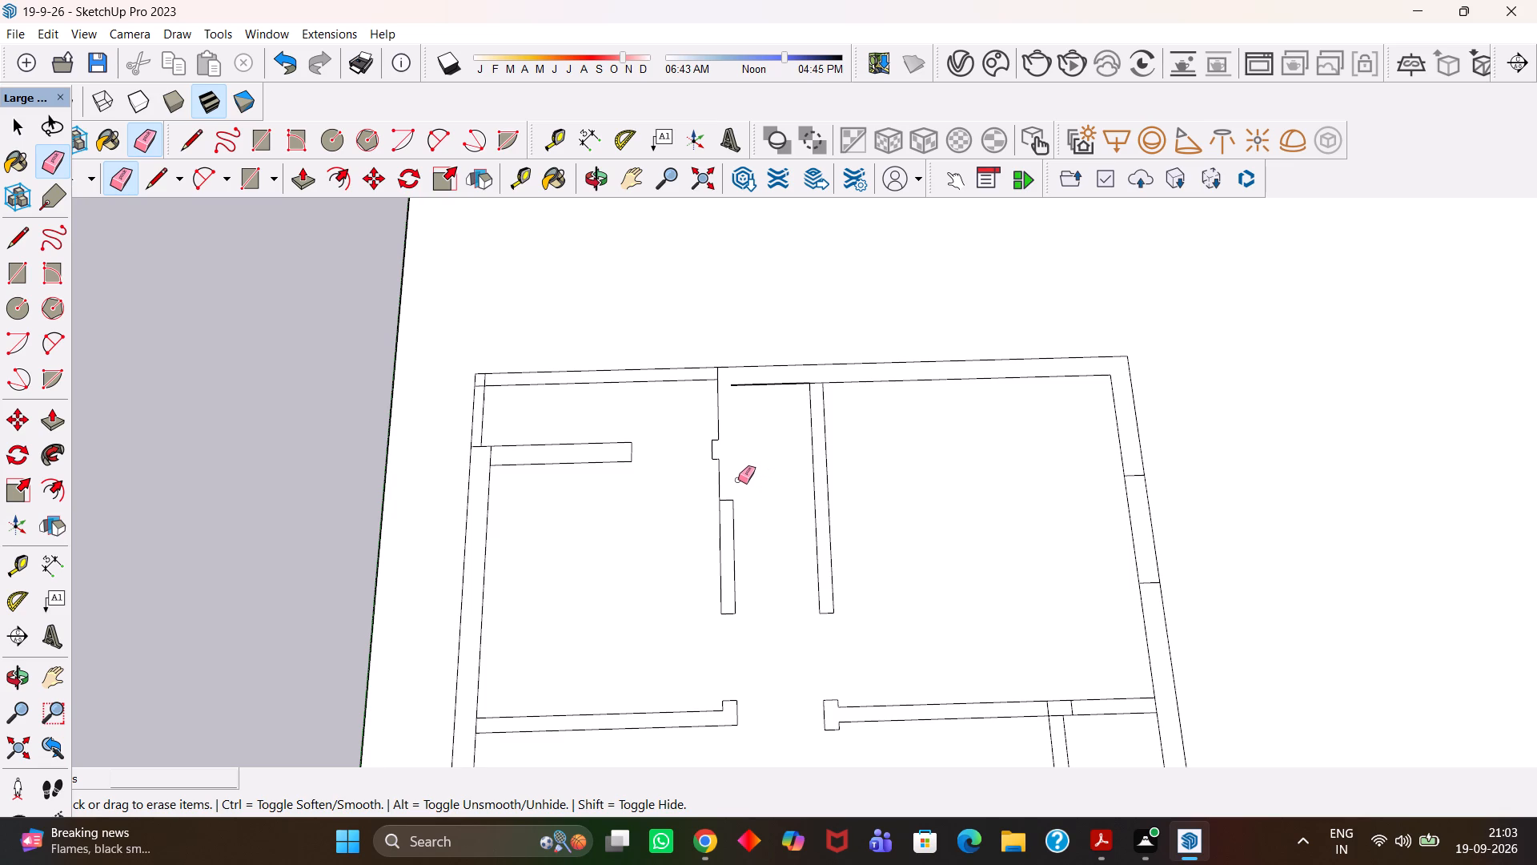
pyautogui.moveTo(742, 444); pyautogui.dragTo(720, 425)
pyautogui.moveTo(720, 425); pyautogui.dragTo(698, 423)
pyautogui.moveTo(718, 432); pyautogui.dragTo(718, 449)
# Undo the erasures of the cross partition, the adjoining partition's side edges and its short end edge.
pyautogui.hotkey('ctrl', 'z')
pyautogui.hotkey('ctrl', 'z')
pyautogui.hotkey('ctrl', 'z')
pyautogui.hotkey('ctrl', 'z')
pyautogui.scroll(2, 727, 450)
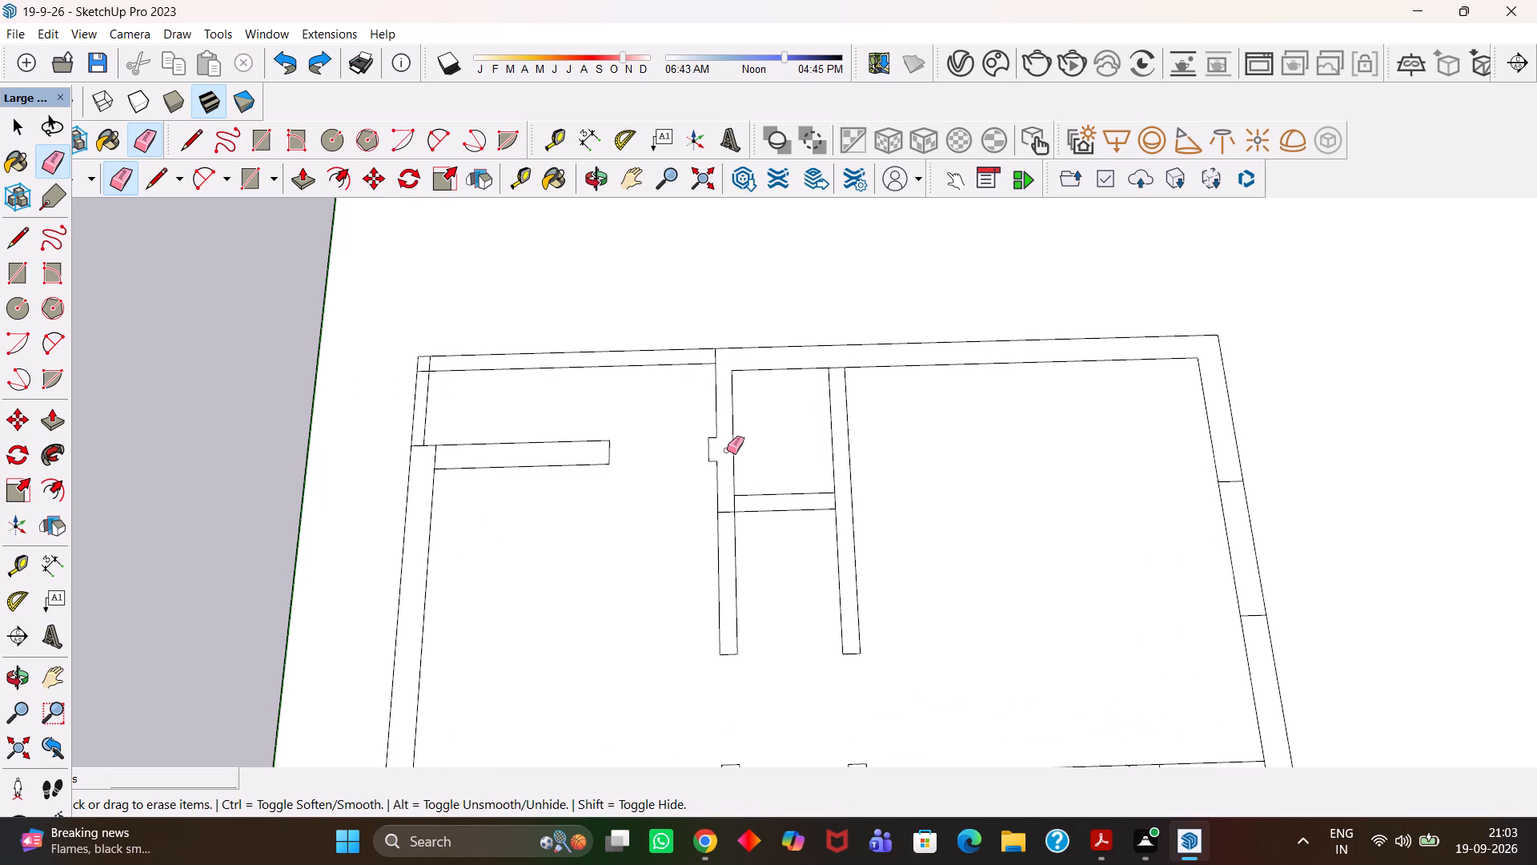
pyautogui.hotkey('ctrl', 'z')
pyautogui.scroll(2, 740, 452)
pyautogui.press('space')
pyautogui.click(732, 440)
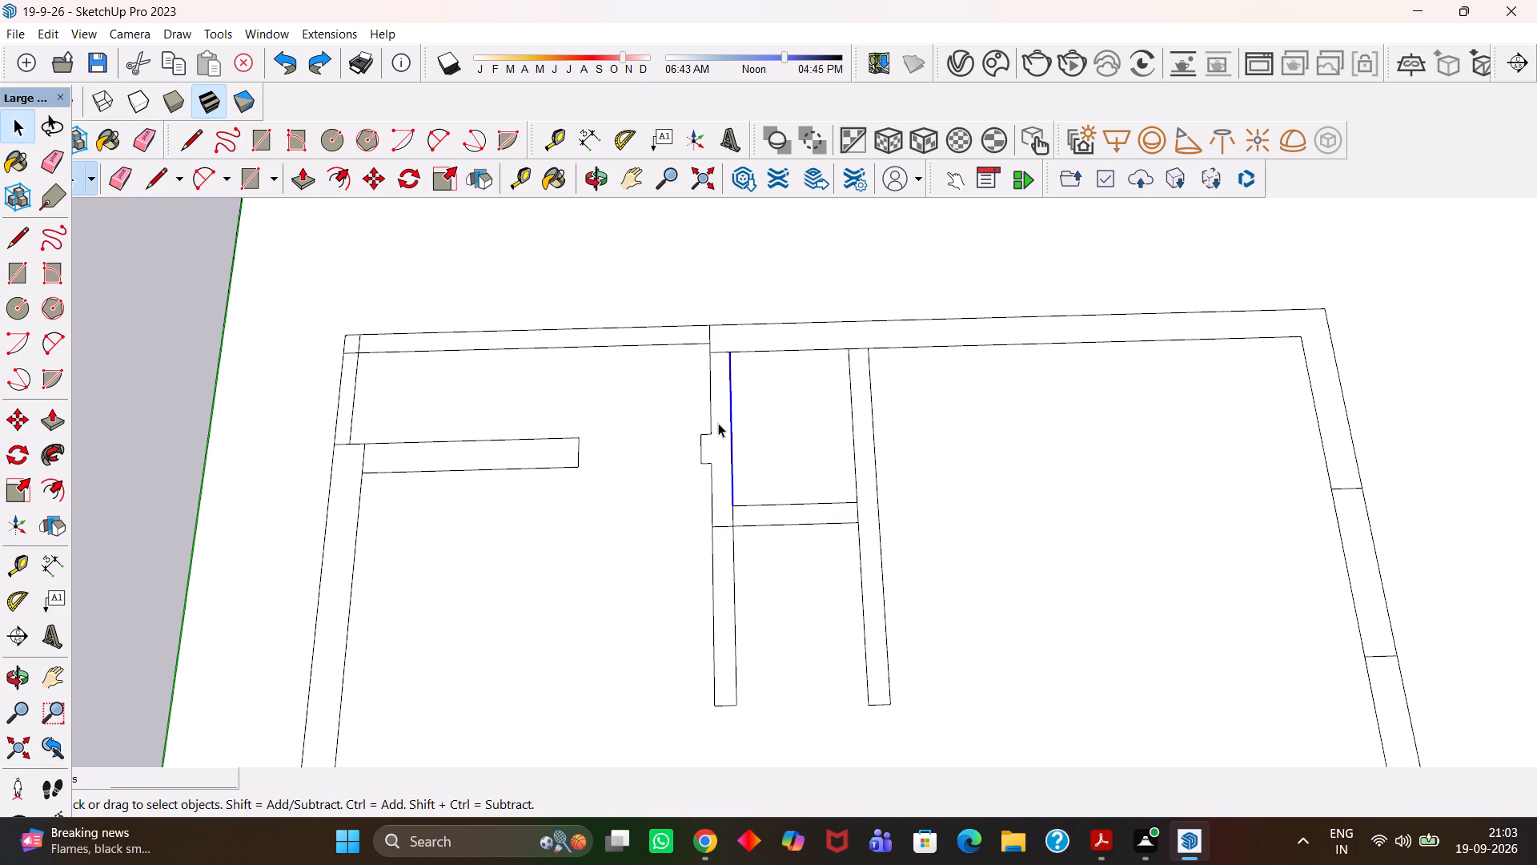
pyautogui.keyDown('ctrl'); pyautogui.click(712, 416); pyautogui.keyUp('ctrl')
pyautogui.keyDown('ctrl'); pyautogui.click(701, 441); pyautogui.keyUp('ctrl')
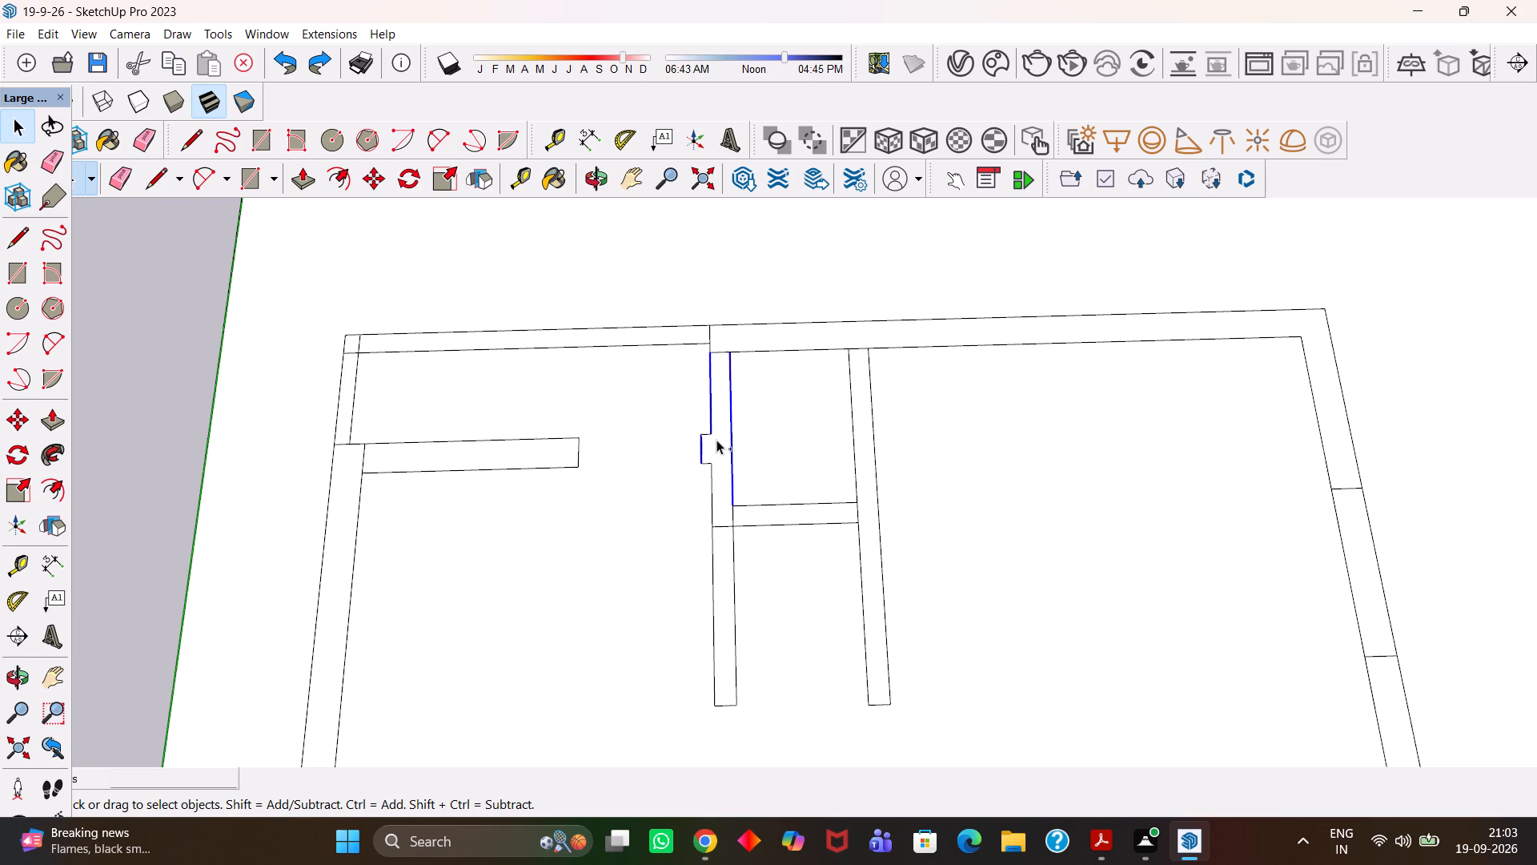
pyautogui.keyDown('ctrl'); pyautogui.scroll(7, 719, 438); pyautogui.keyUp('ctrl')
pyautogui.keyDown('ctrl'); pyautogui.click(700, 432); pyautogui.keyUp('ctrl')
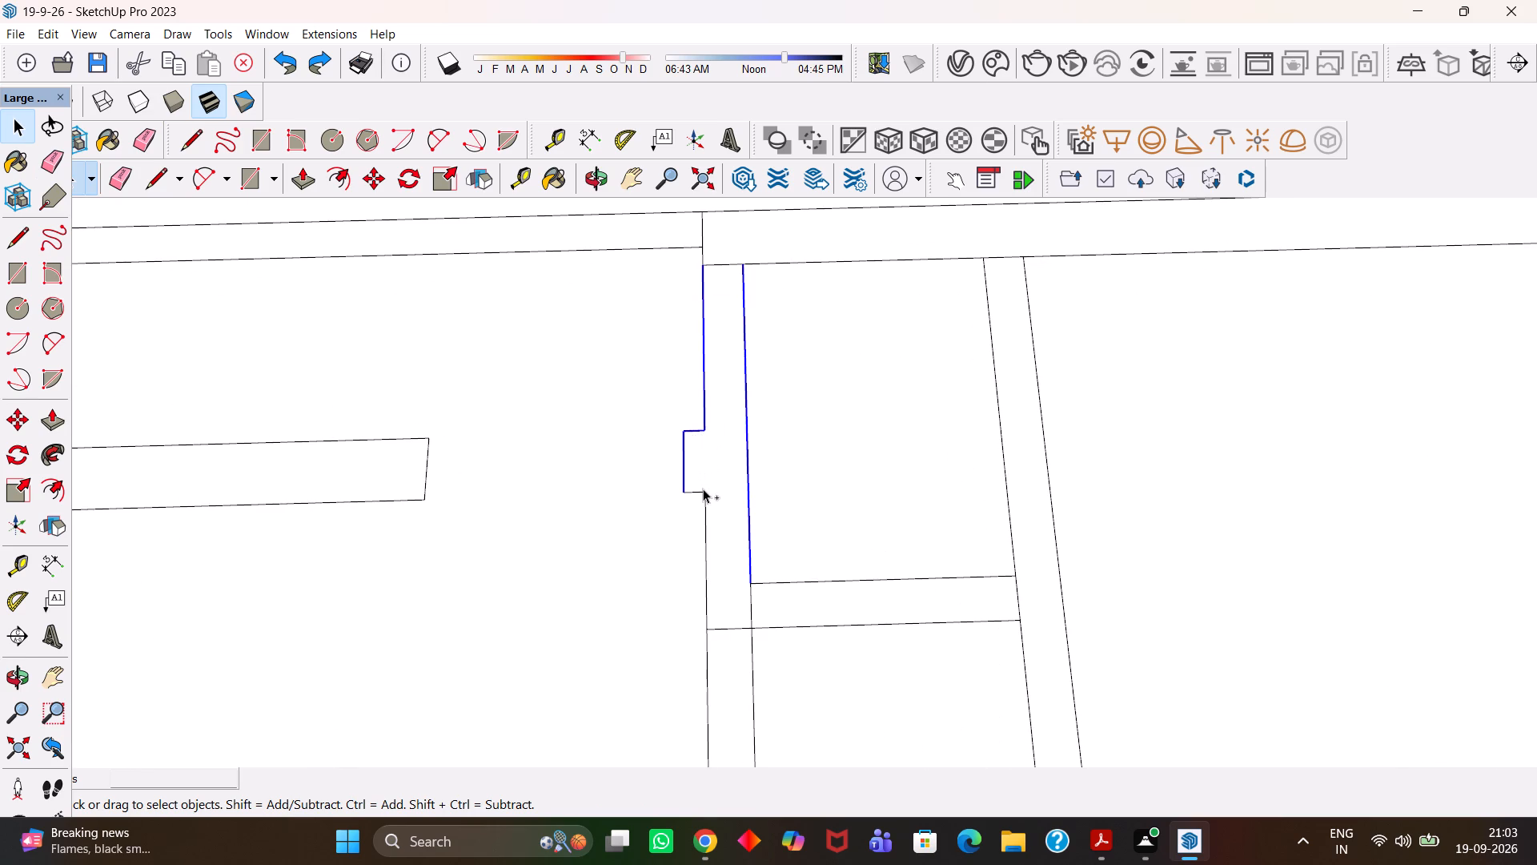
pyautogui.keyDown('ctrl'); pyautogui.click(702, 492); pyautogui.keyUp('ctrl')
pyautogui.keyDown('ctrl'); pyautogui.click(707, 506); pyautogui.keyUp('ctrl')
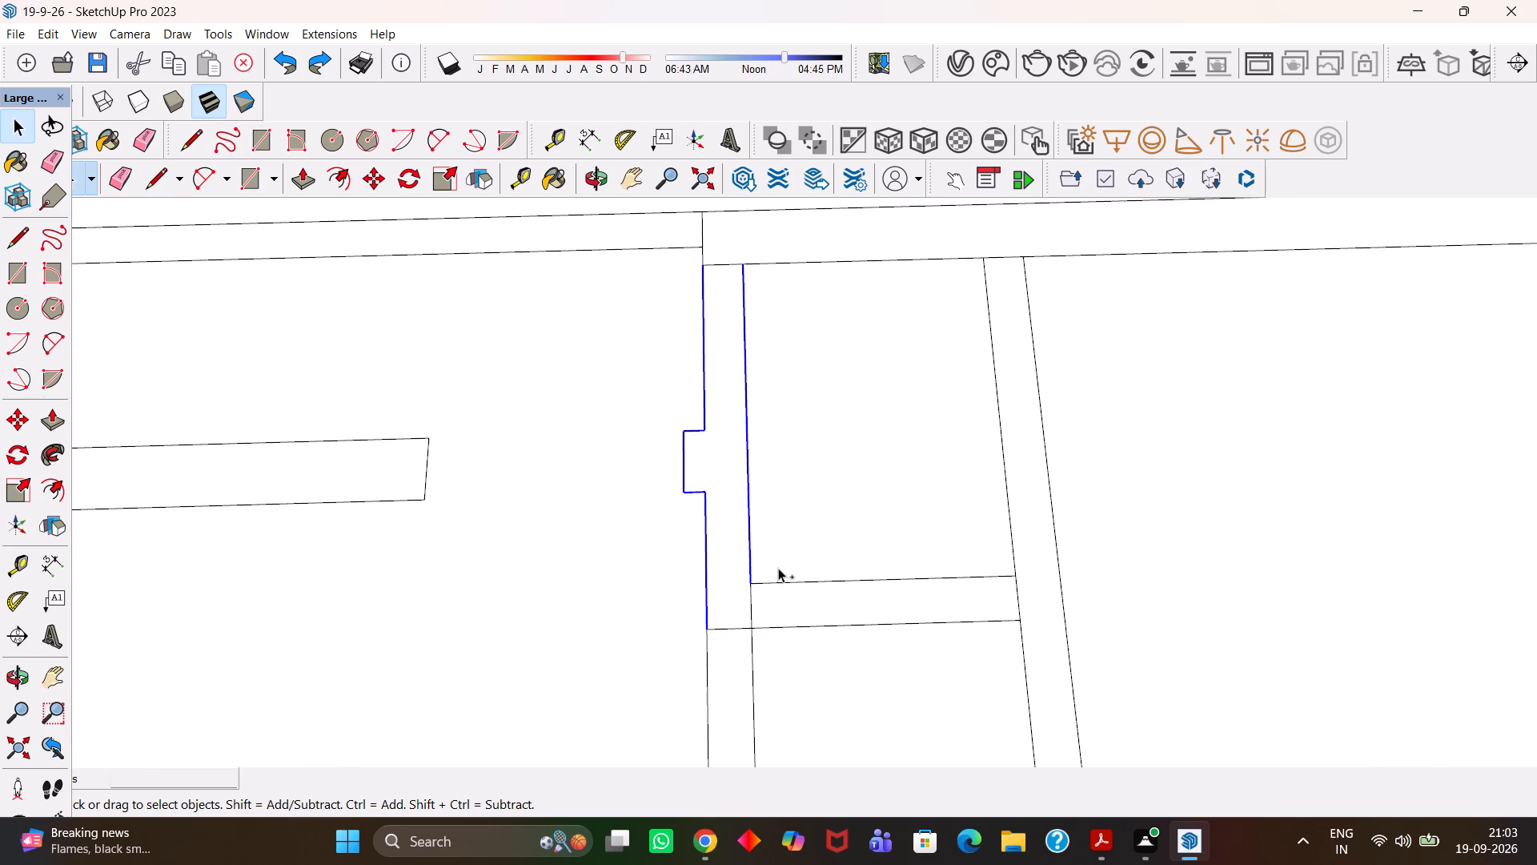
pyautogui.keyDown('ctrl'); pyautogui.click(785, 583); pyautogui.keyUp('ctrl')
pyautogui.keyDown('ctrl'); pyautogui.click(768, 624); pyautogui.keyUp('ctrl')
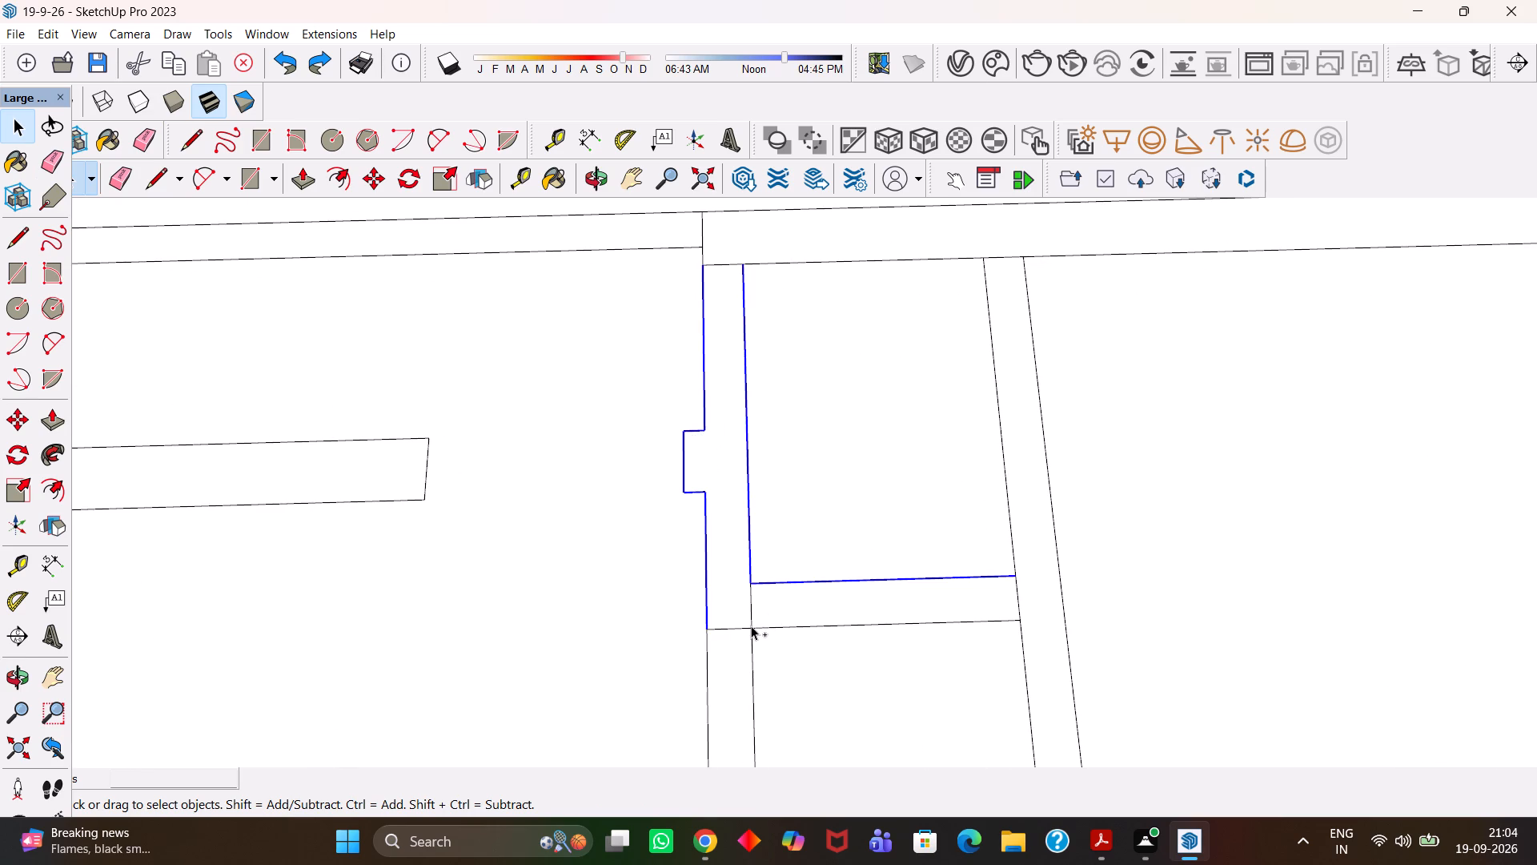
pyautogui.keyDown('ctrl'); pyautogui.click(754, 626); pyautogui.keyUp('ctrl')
# Select every edge of the partition with the small projection, including its free end, and both edges of the small upper room's cross partition.
pyautogui.click(751, 634)
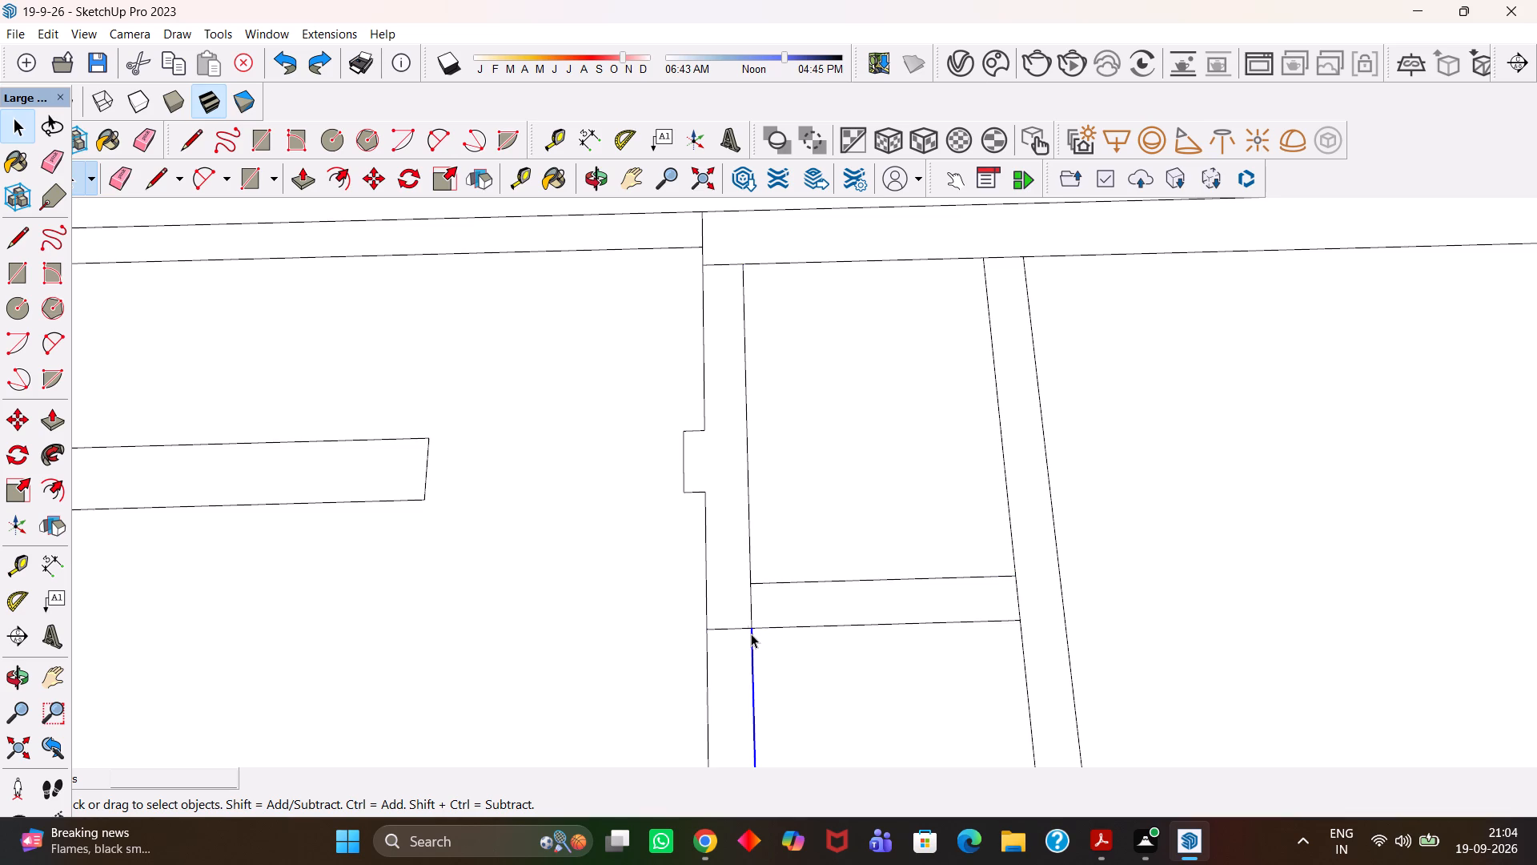
pyautogui.keyDown('ctrl'); pyautogui.click(752, 620); pyautogui.keyUp('ctrl')
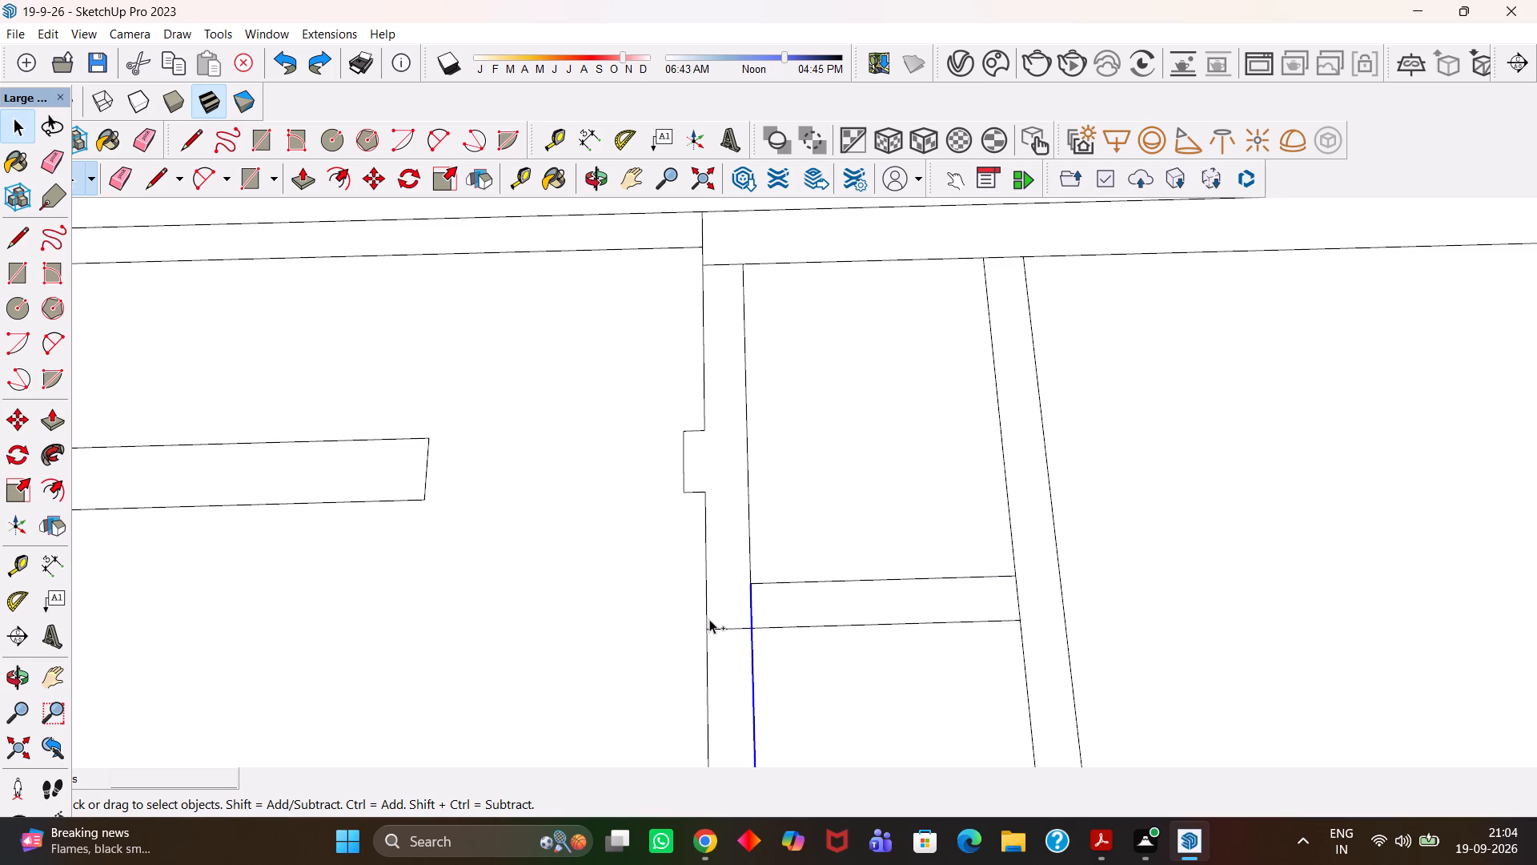
pyautogui.keyDown('ctrl'); pyautogui.click(709, 619); pyautogui.keyUp('ctrl')
pyautogui.keyDown('ctrl'); pyautogui.click(705, 636); pyautogui.keyUp('ctrl')
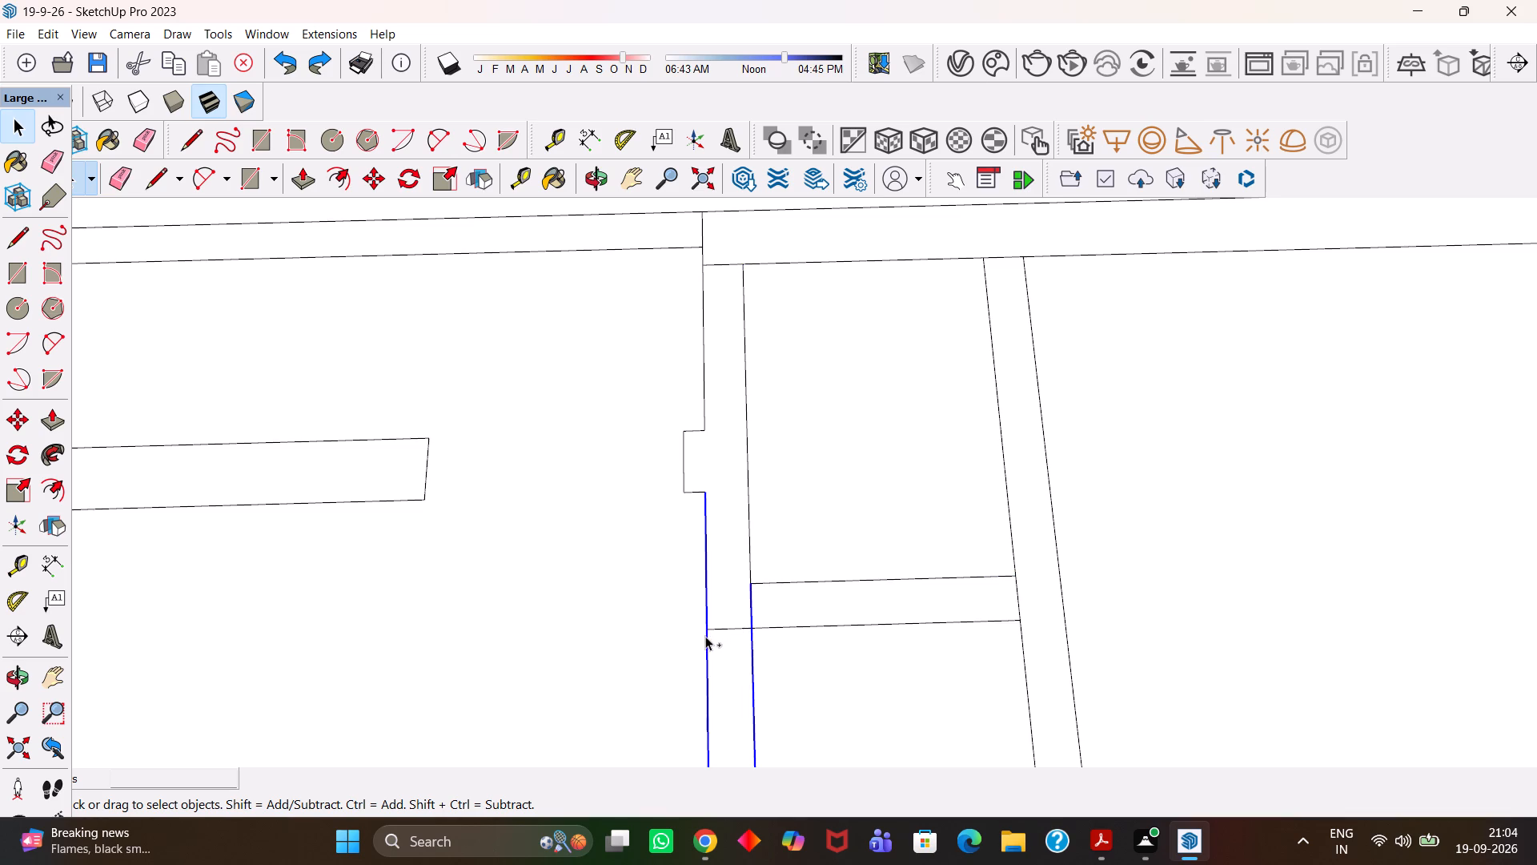
pyautogui.keyDown('ctrl'); pyautogui.click(724, 630); pyautogui.keyUp('ctrl')
pyautogui.keyDown('ctrl'); pyautogui.click(780, 581); pyautogui.keyUp('ctrl')
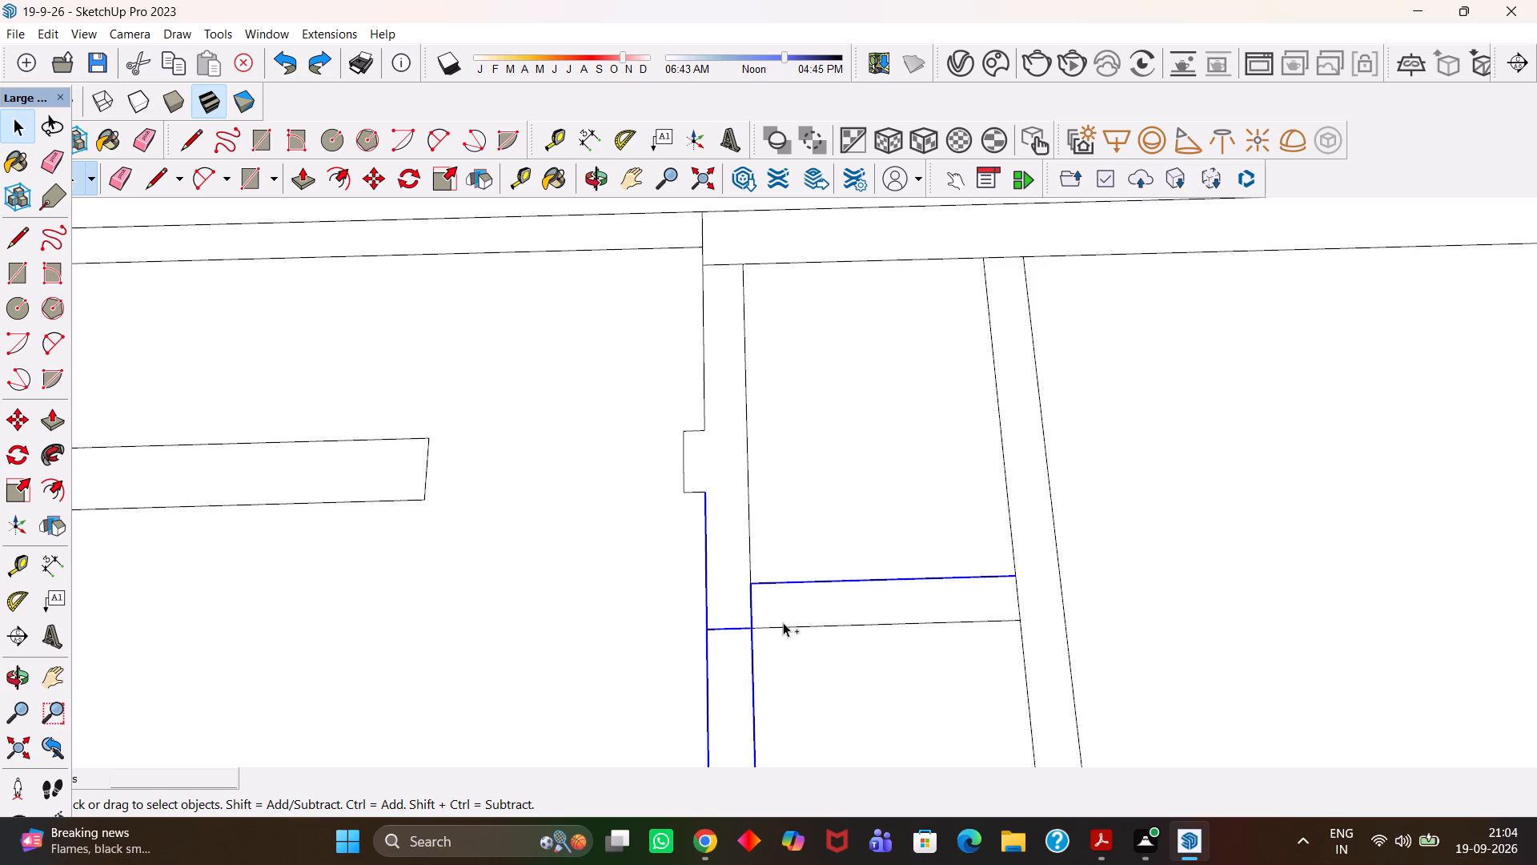
pyautogui.keyDown('ctrl'); pyautogui.click(783, 625); pyautogui.keyUp('ctrl')
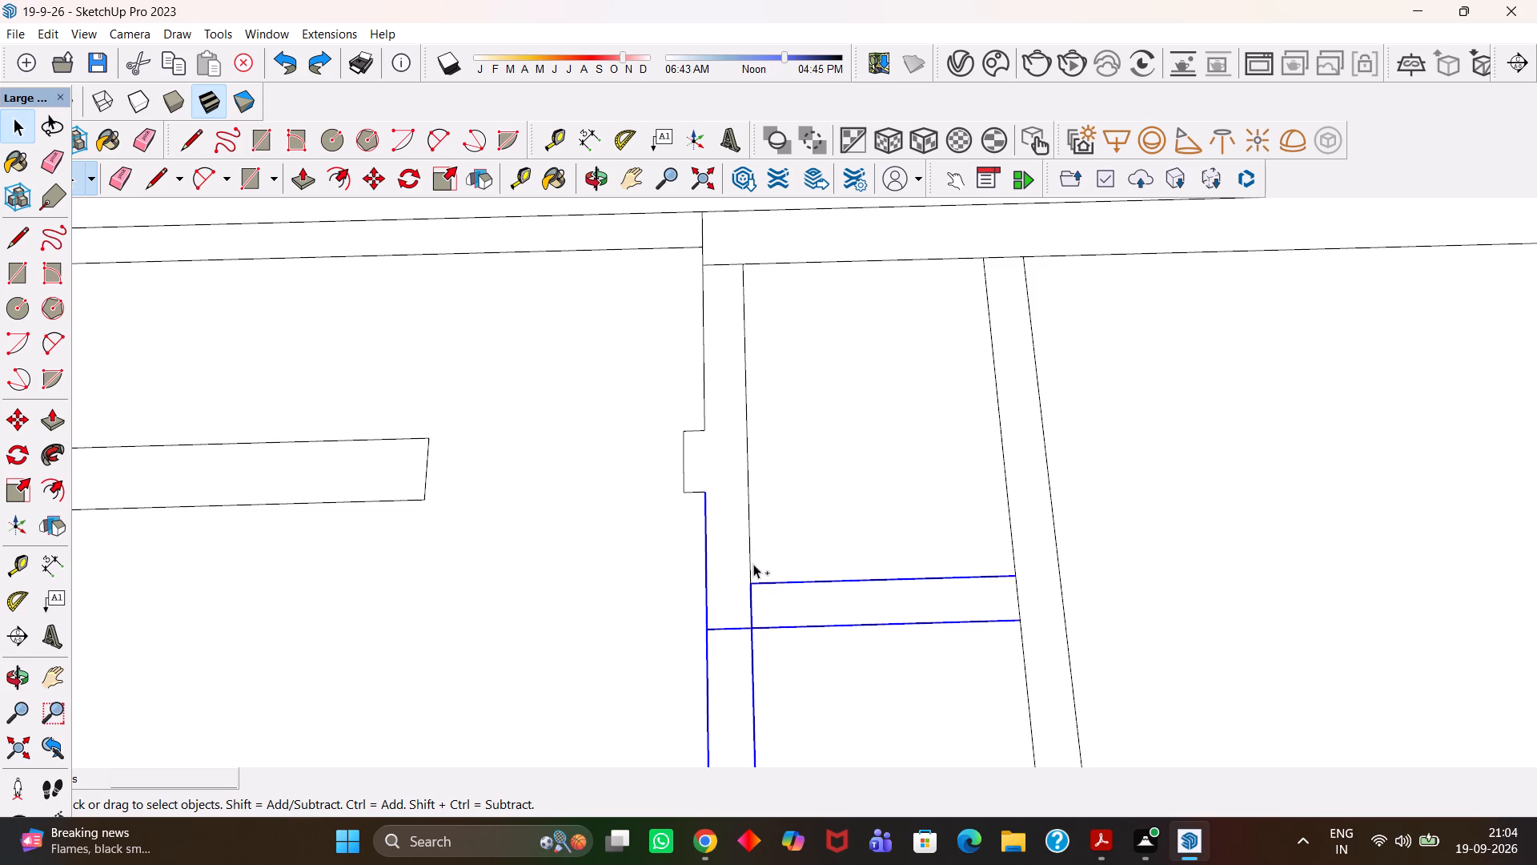
pyautogui.keyDown('ctrl'); pyautogui.click(752, 565); pyautogui.keyUp('ctrl')
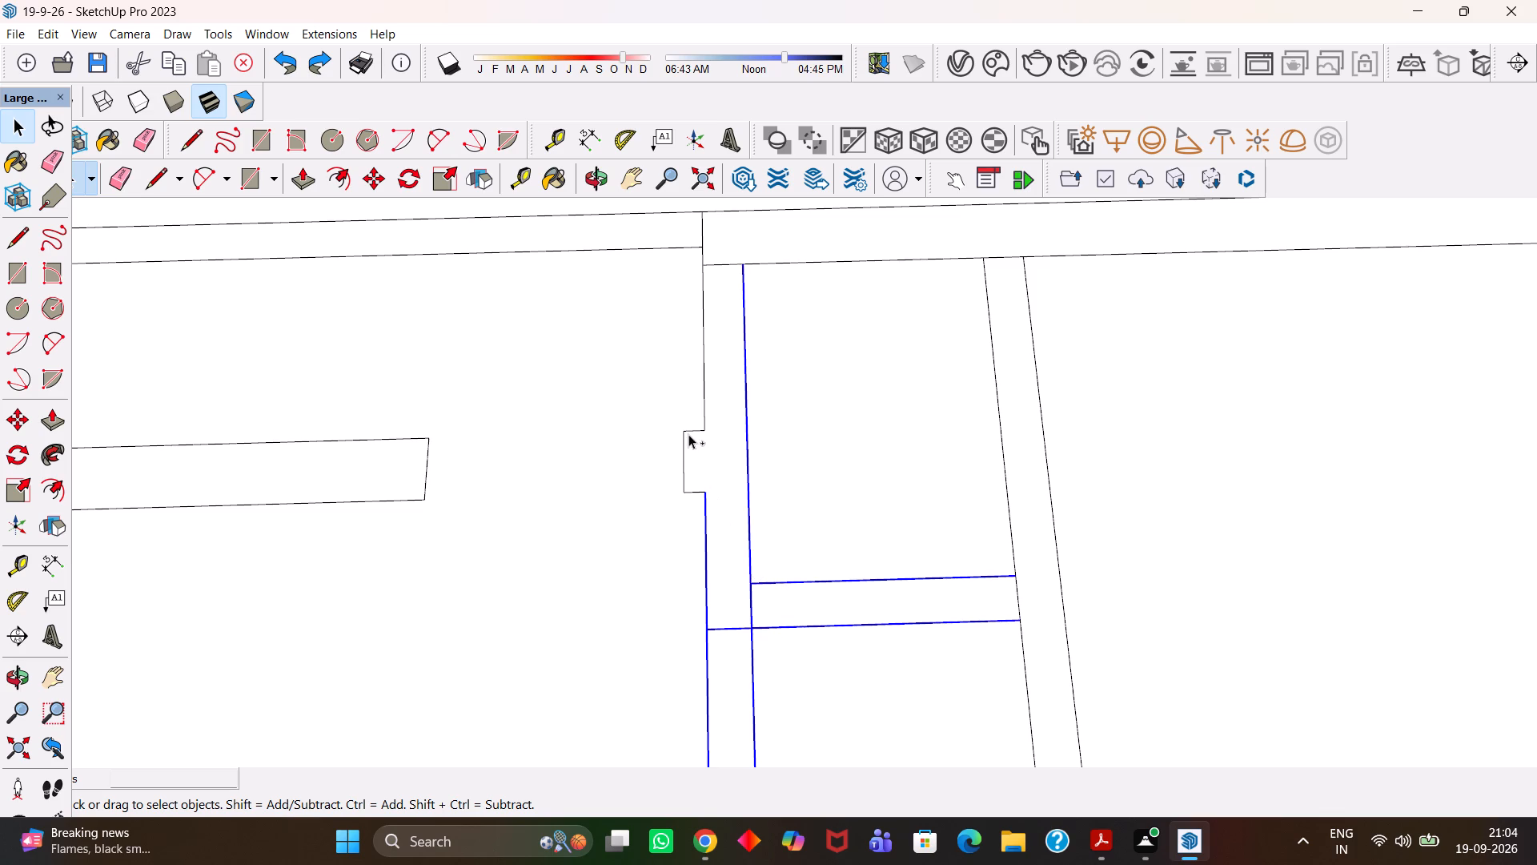
pyautogui.keyDown('ctrl'); pyautogui.click(702, 424); pyautogui.keyUp('ctrl')
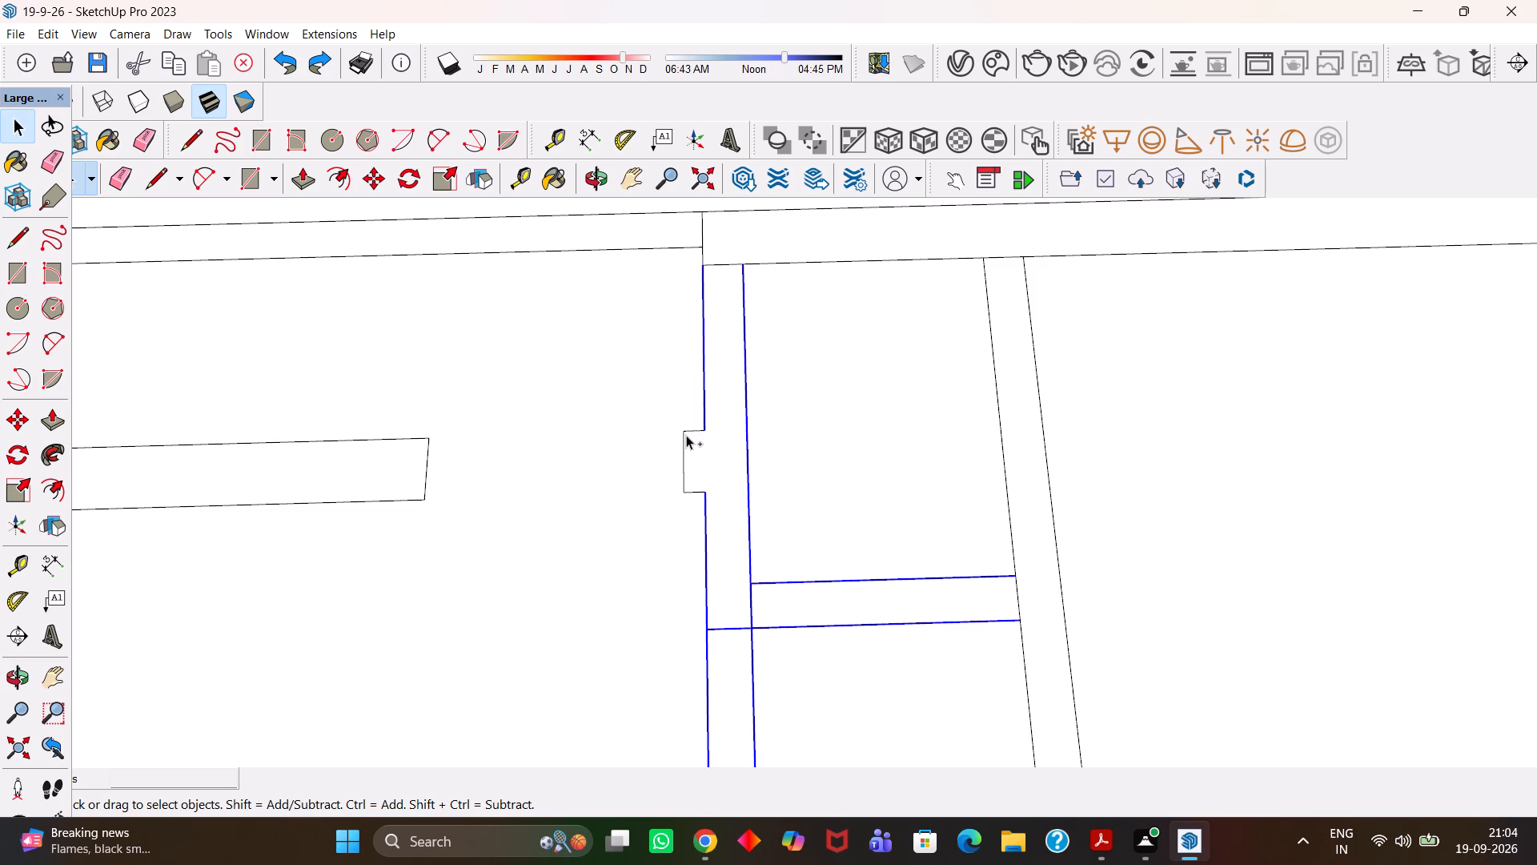
pyautogui.keyDown('ctrl'); pyautogui.click(696, 430); pyautogui.keyUp('ctrl')
pyautogui.keyDown('ctrl'); pyautogui.scroll(6, 692, 430); pyautogui.keyUp('ctrl')
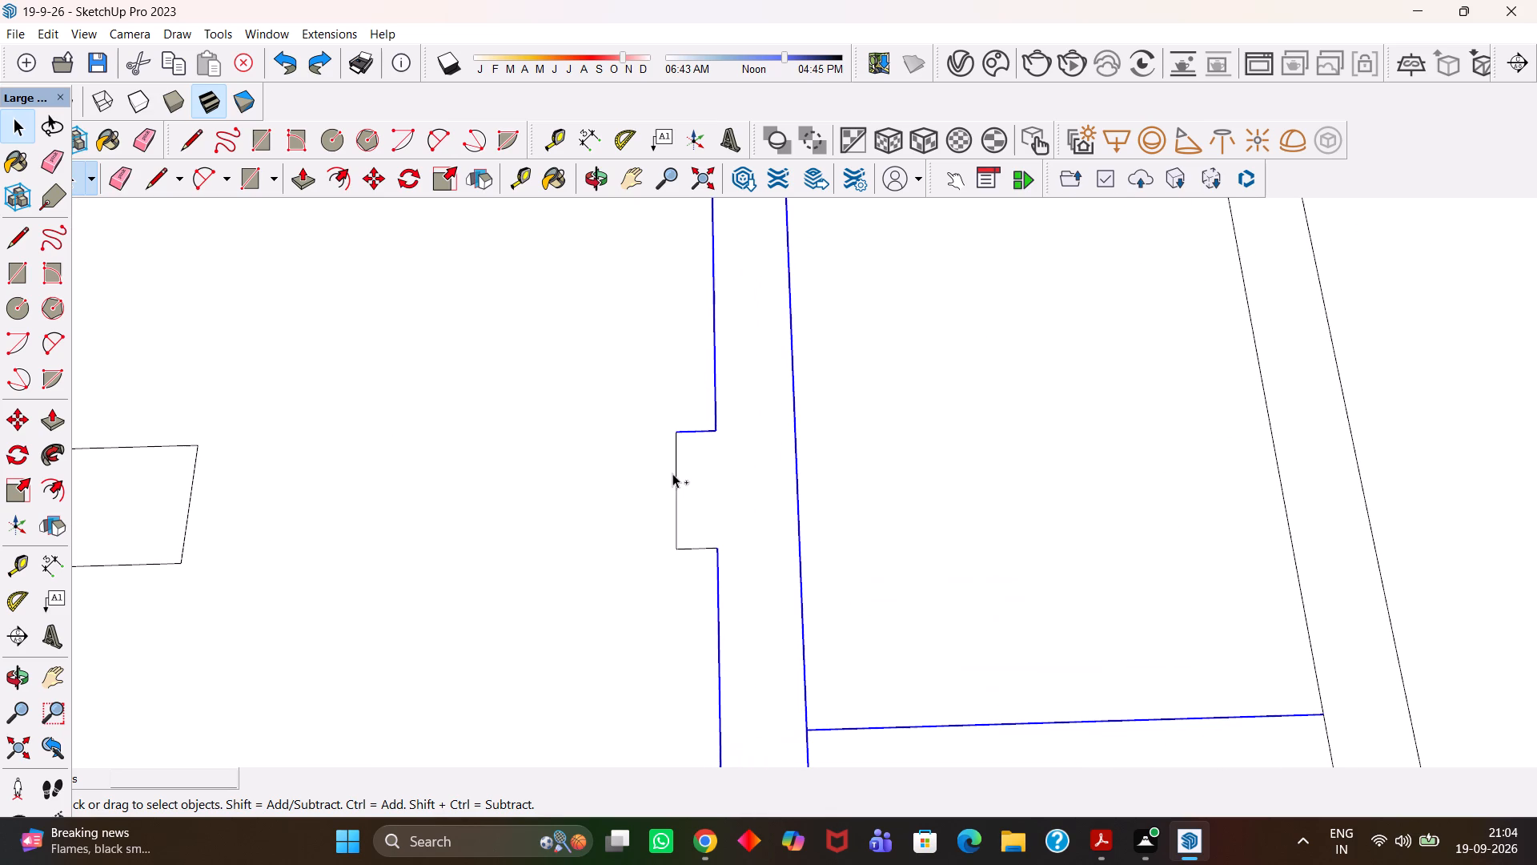
pyautogui.keyDown('ctrl'); pyautogui.click(675, 483); pyautogui.keyUp('ctrl')
pyautogui.keyDown('ctrl'); pyautogui.click(705, 549); pyautogui.keyUp('ctrl')
pyautogui.scroll(-15, 744, 532)
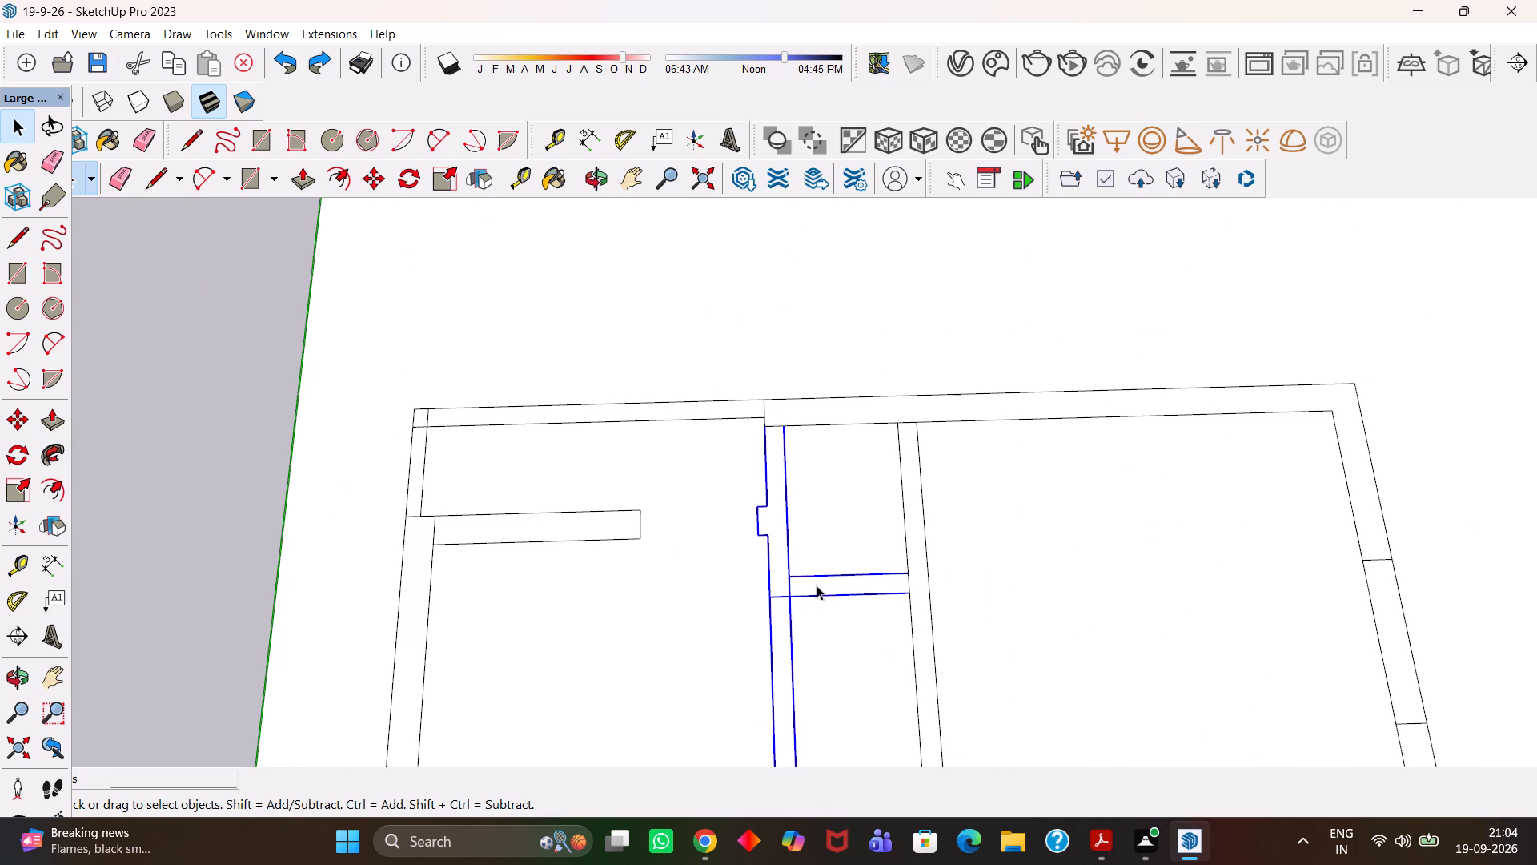
pyautogui.press('h')
pyautogui.moveTo(849, 635); pyautogui.dragTo(830, 481)
pyautogui.scroll(5, 781, 573)
pyautogui.press('Escape')
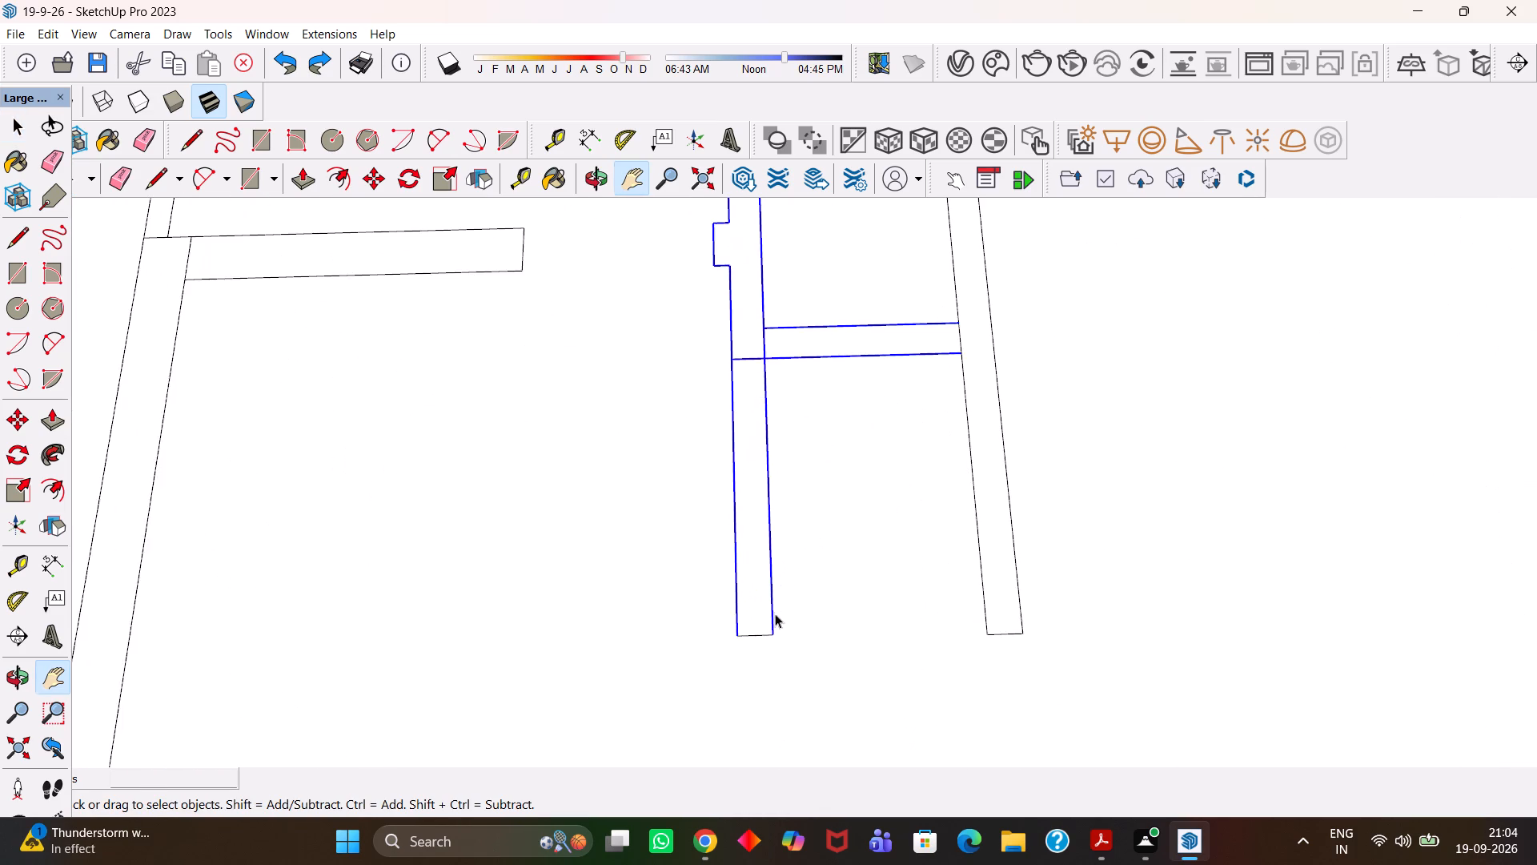
pyautogui.scroll(4, 773, 617)
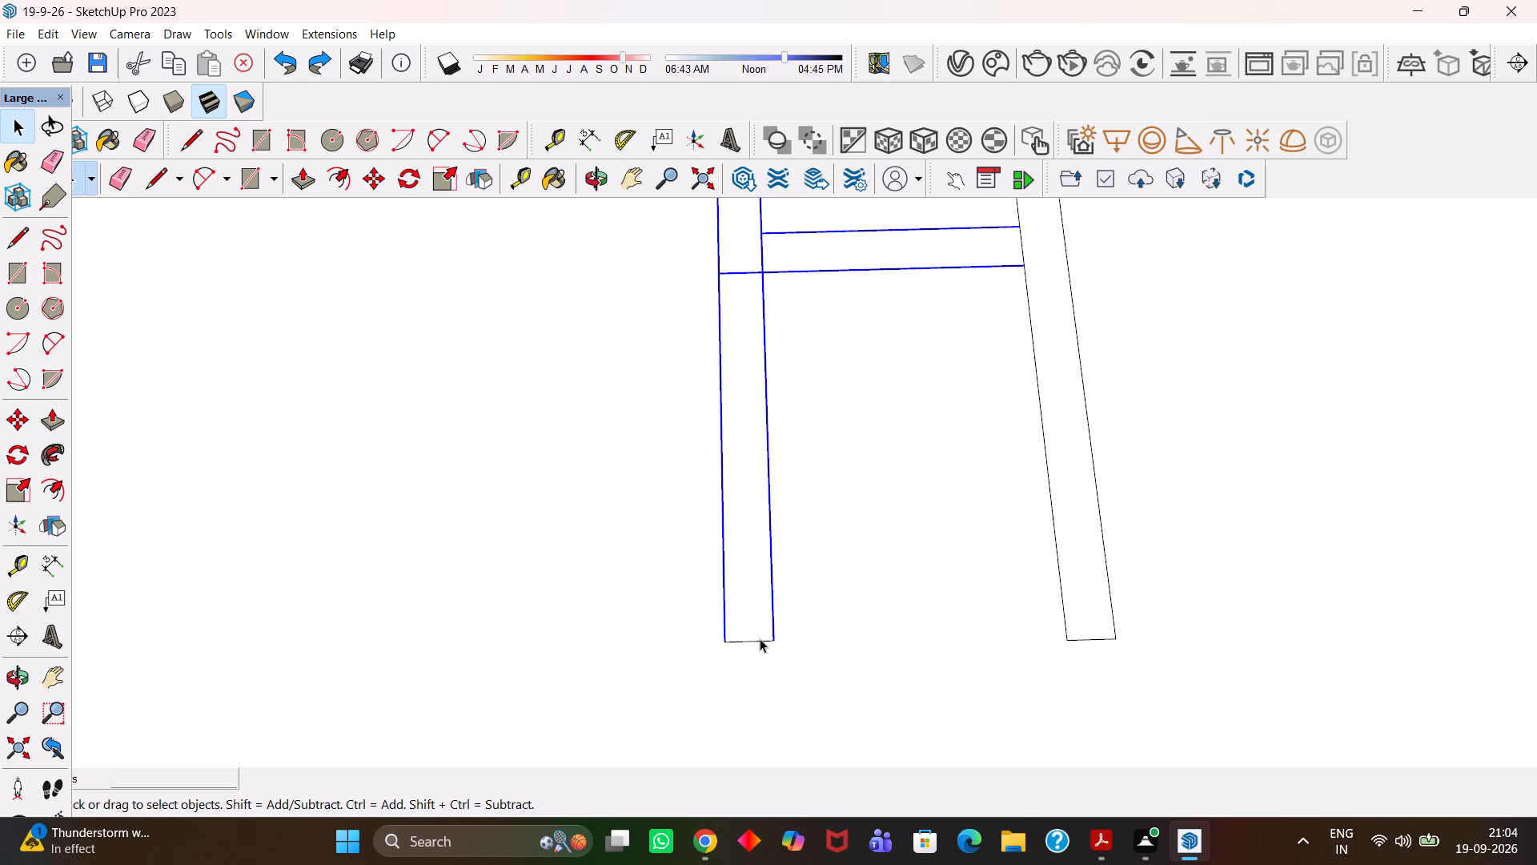
pyautogui.keyDown('ctrl'); pyautogui.click(748, 642); pyautogui.keyUp('ctrl')
pyautogui.scroll(-2, 759, 642)
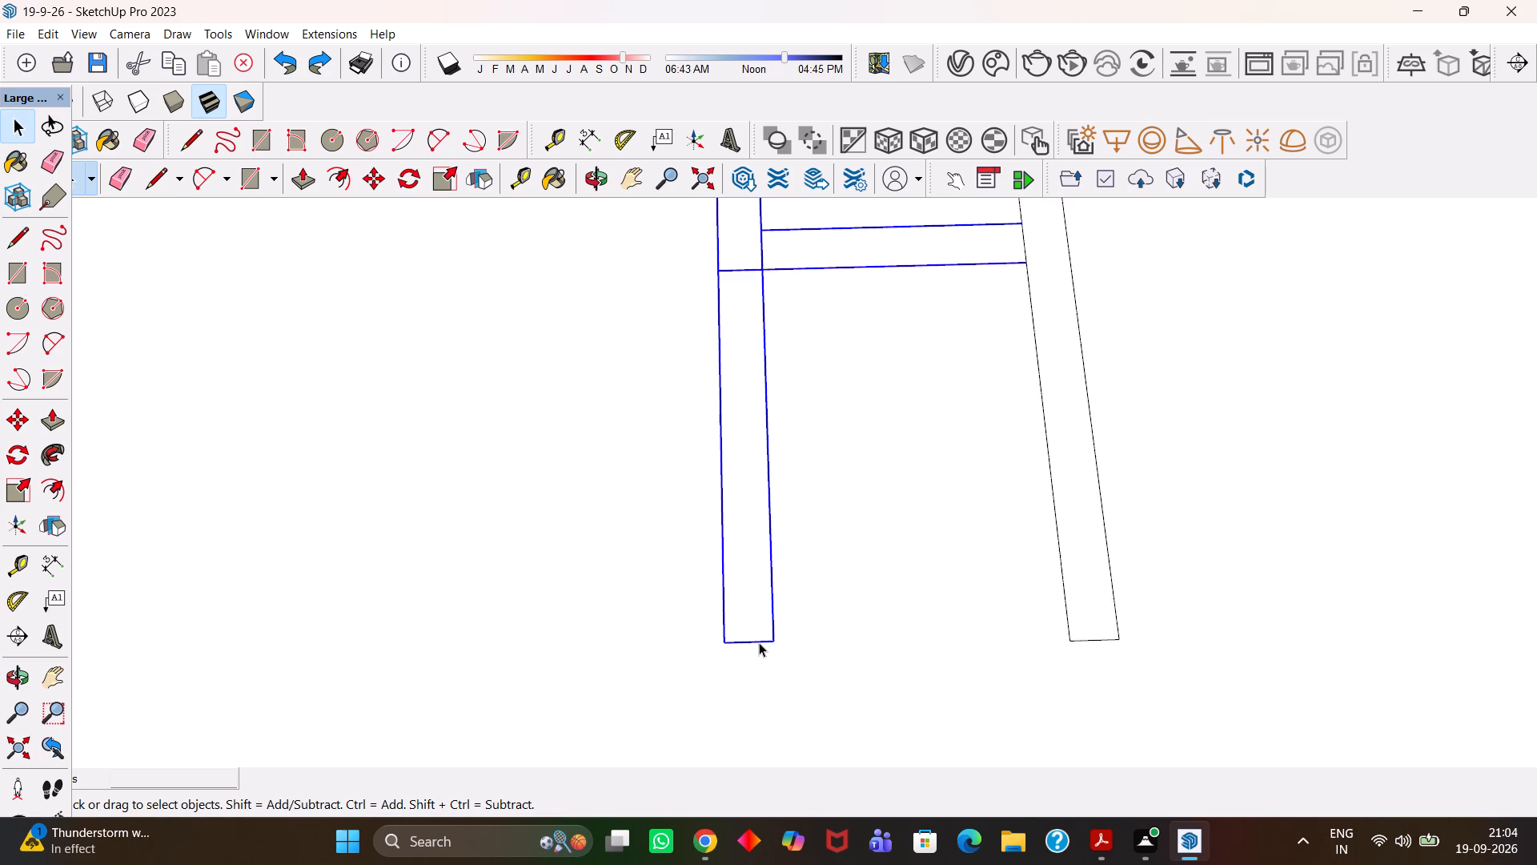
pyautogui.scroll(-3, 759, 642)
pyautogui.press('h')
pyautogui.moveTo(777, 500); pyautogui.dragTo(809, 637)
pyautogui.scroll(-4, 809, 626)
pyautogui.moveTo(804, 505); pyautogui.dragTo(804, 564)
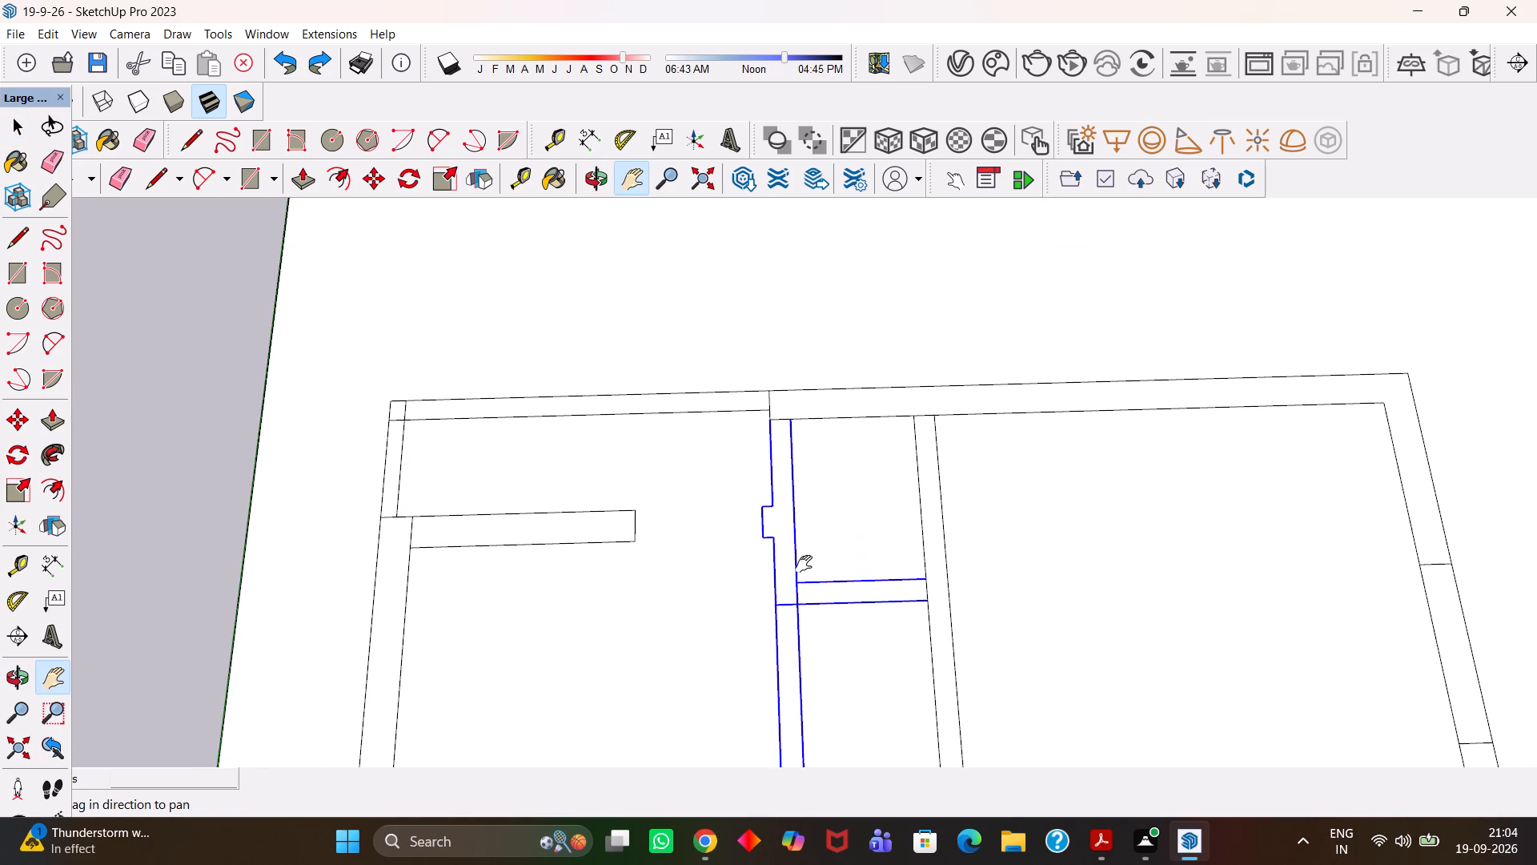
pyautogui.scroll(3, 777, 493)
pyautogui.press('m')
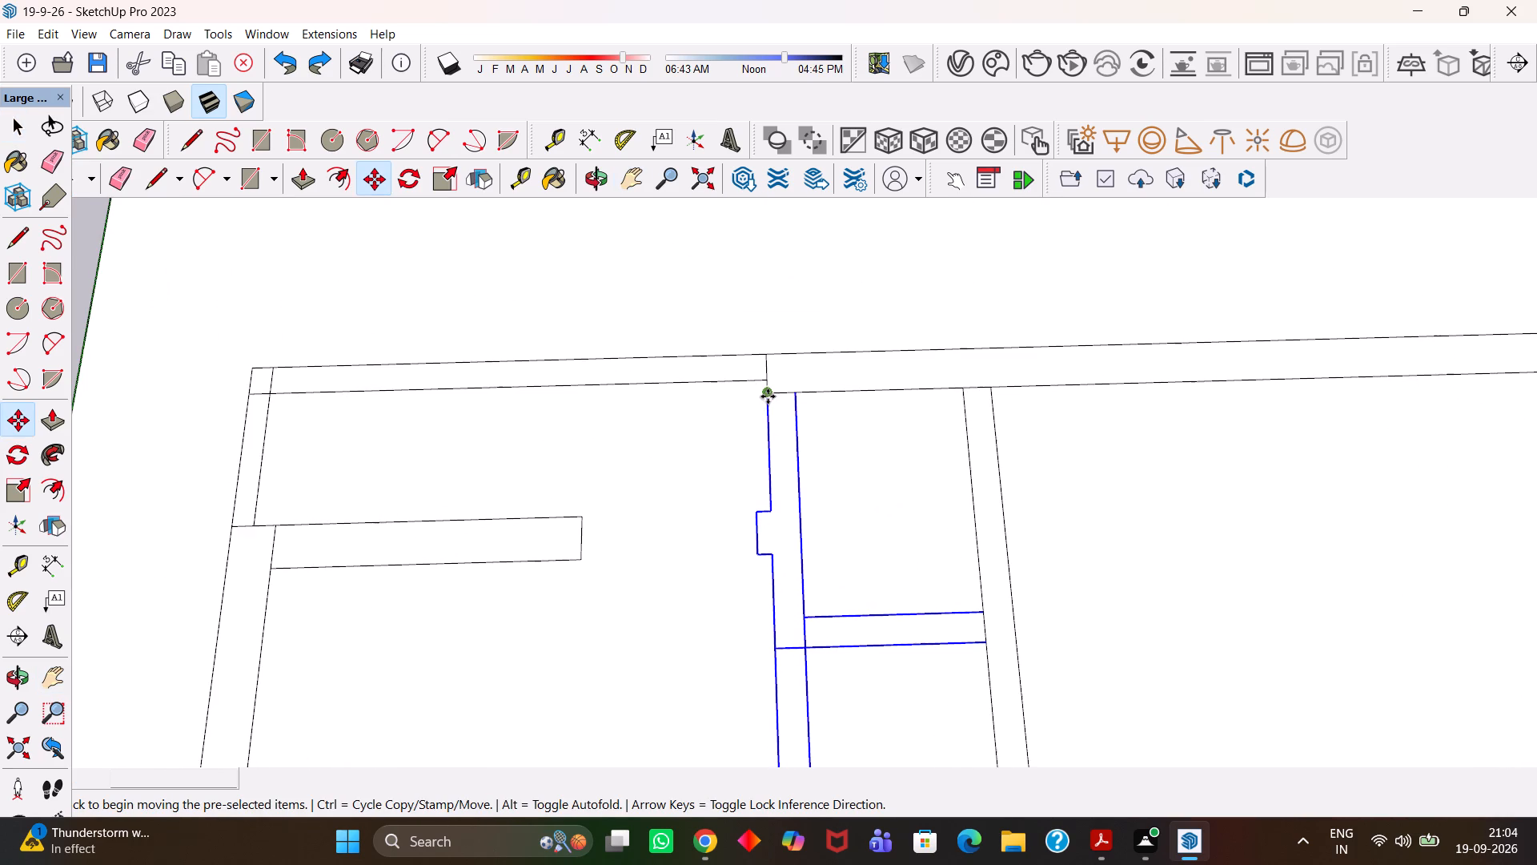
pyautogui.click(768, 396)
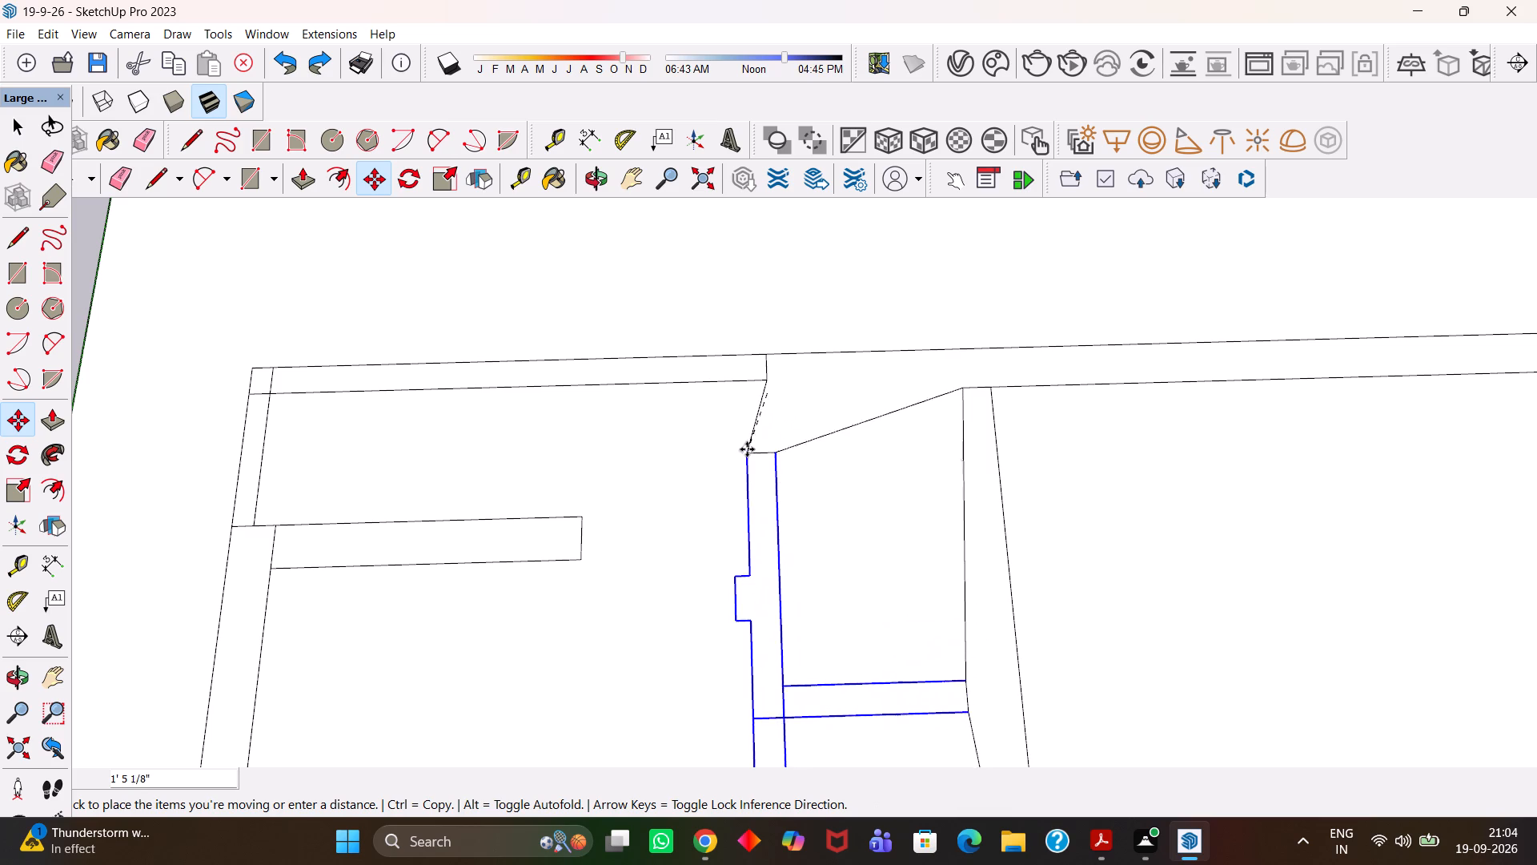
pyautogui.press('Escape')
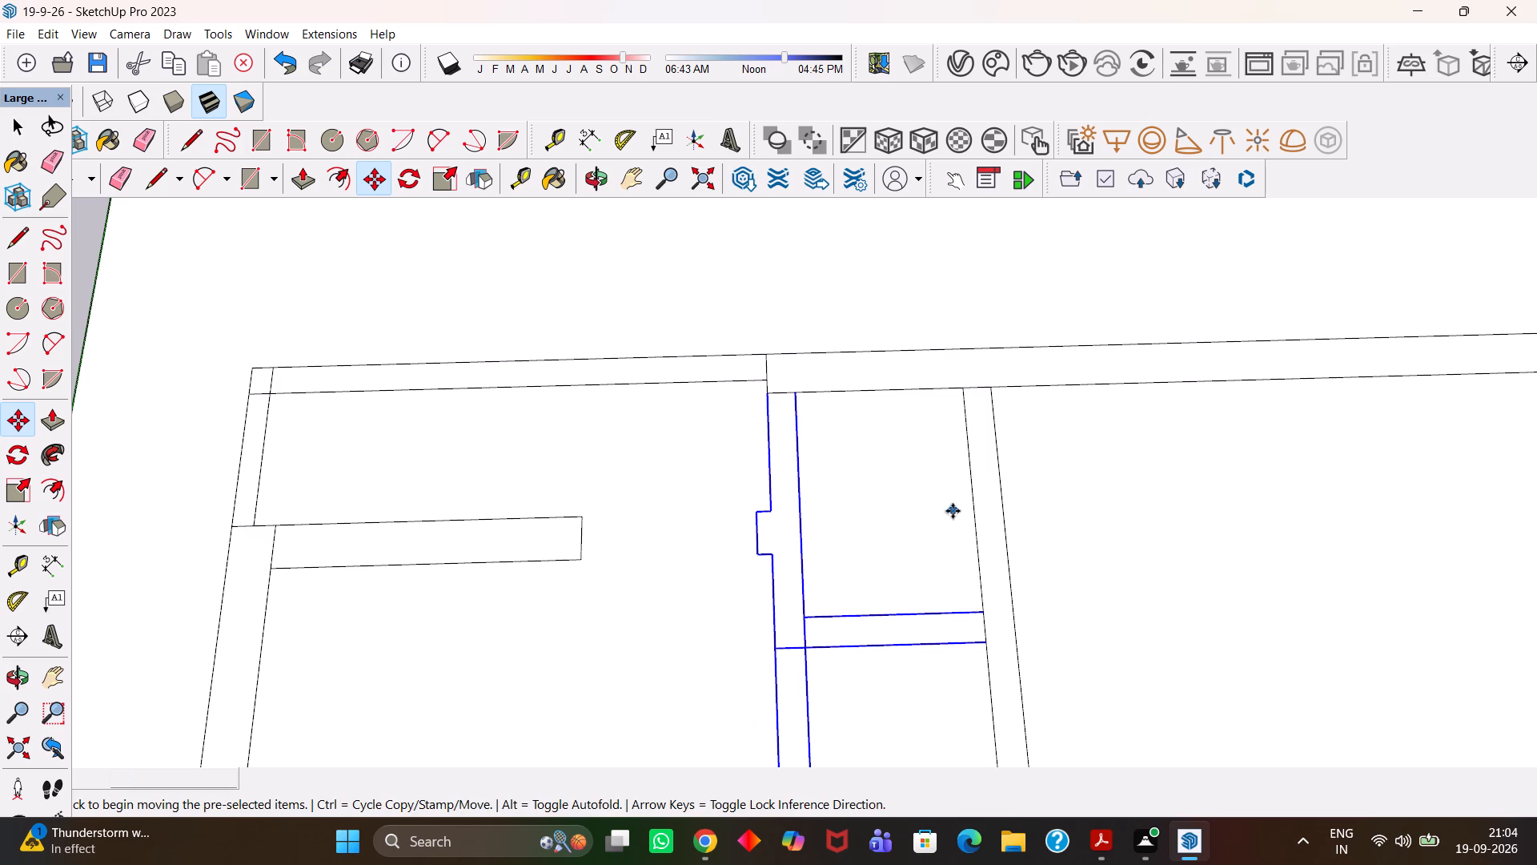
# Add the passage partition's side edges facing the small room to the selection and move everything 2' 2" away from the upper outer wall.
pyautogui.press('space')
pyautogui.keyDown('ctrl'); pyautogui.click(979, 559); pyautogui.keyUp('ctrl')
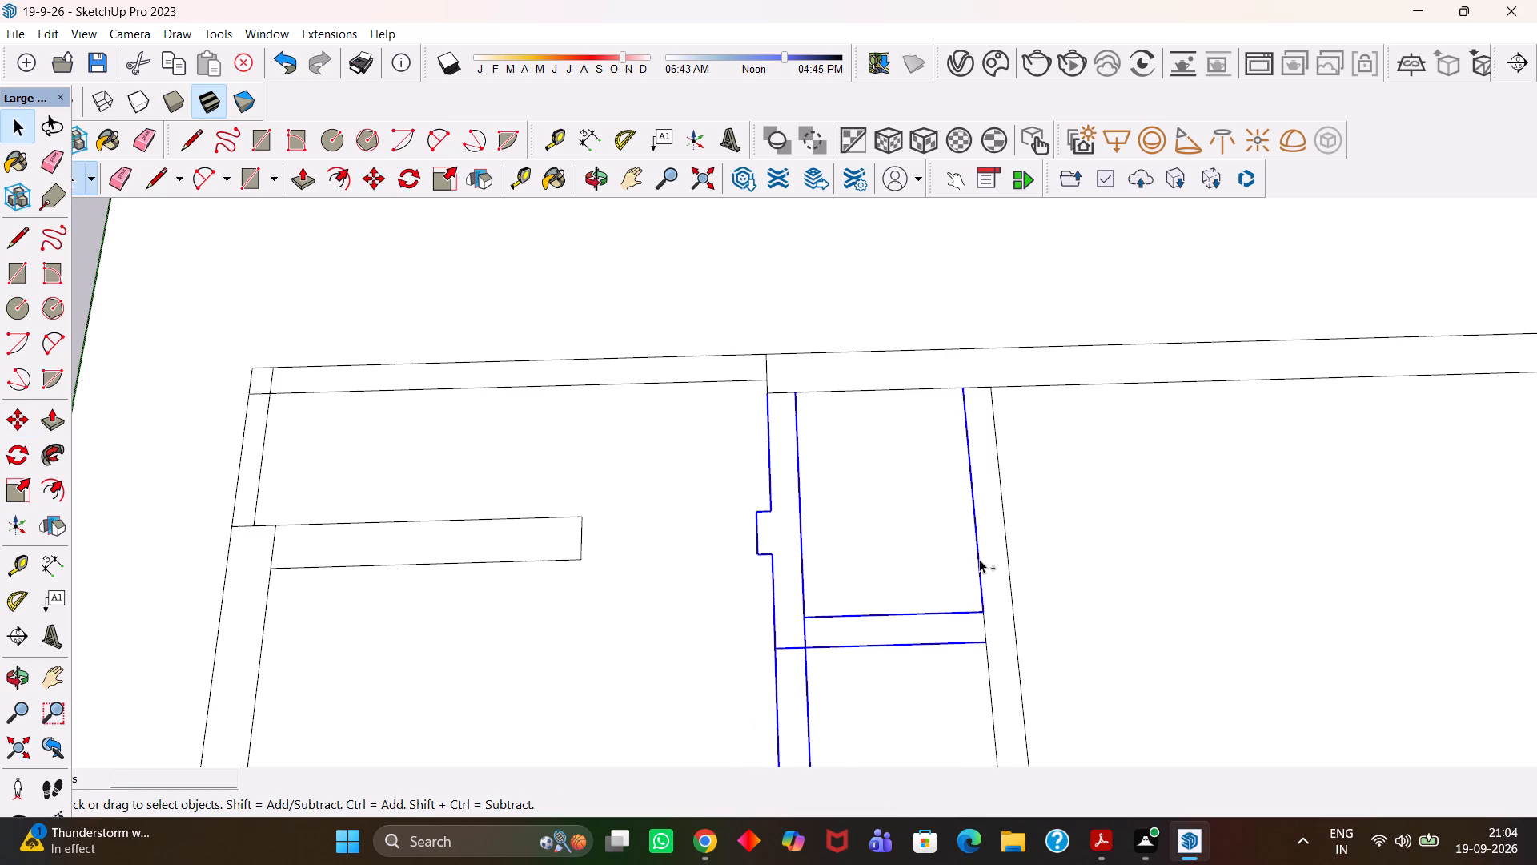
pyautogui.keyDown('ctrl'); pyautogui.scroll(-3, 979, 559); pyautogui.keyUp('ctrl')
pyautogui.keyDown('ctrl'); pyautogui.scroll(3, 979, 569); pyautogui.keyUp('ctrl')
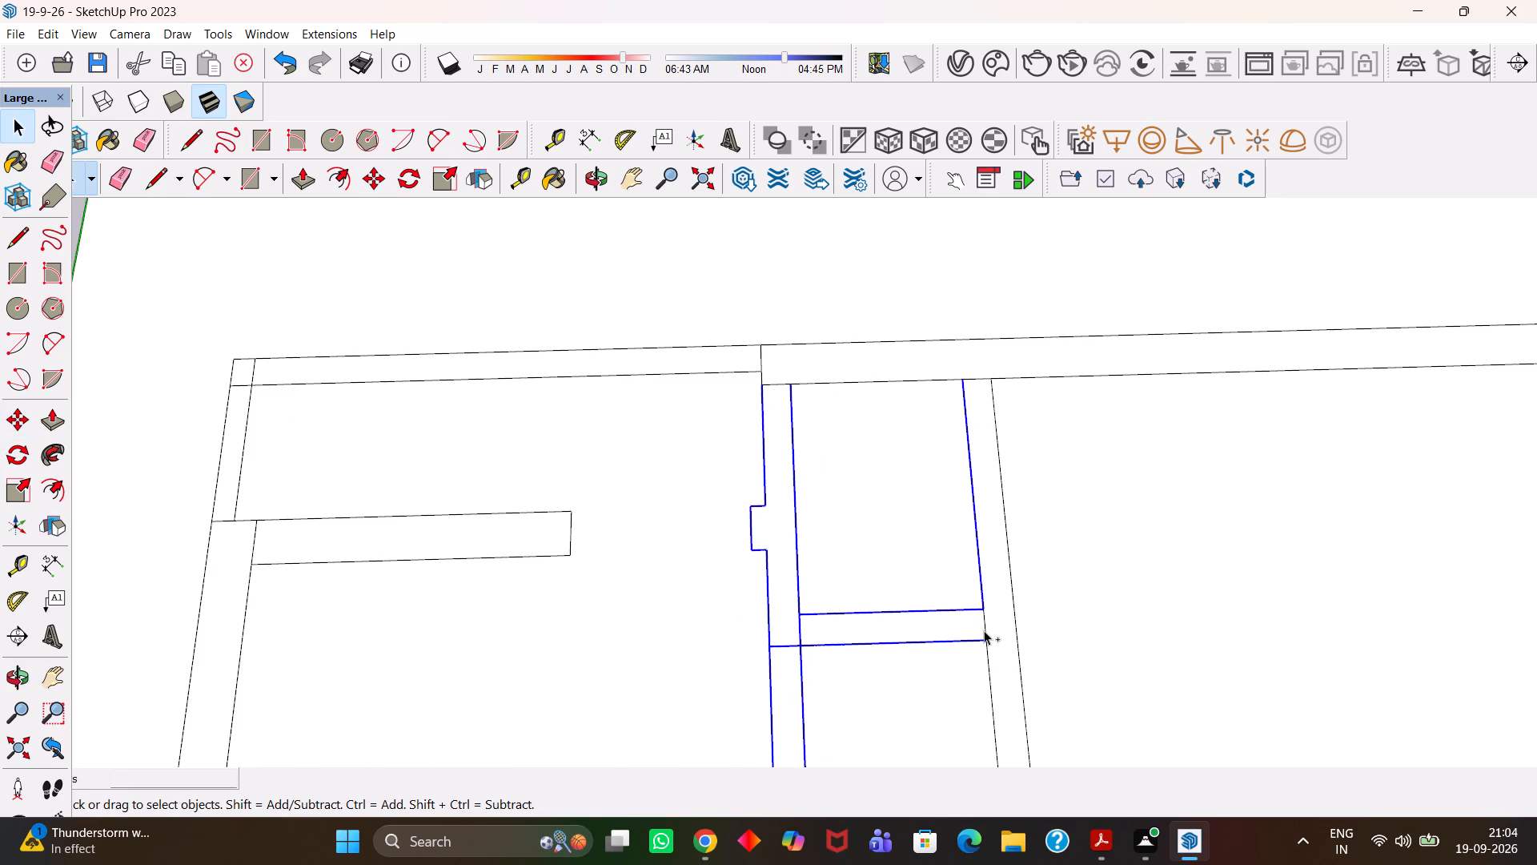
pyautogui.keyDown('ctrl'); pyautogui.click(984, 626); pyautogui.keyUp('ctrl')
pyautogui.keyDown('ctrl'); pyautogui.click(987, 654); pyautogui.keyUp('ctrl')
pyautogui.scroll(-6, 933, 593)
pyautogui.press('h')
pyautogui.moveTo(934, 590); pyautogui.dragTo(901, 541)
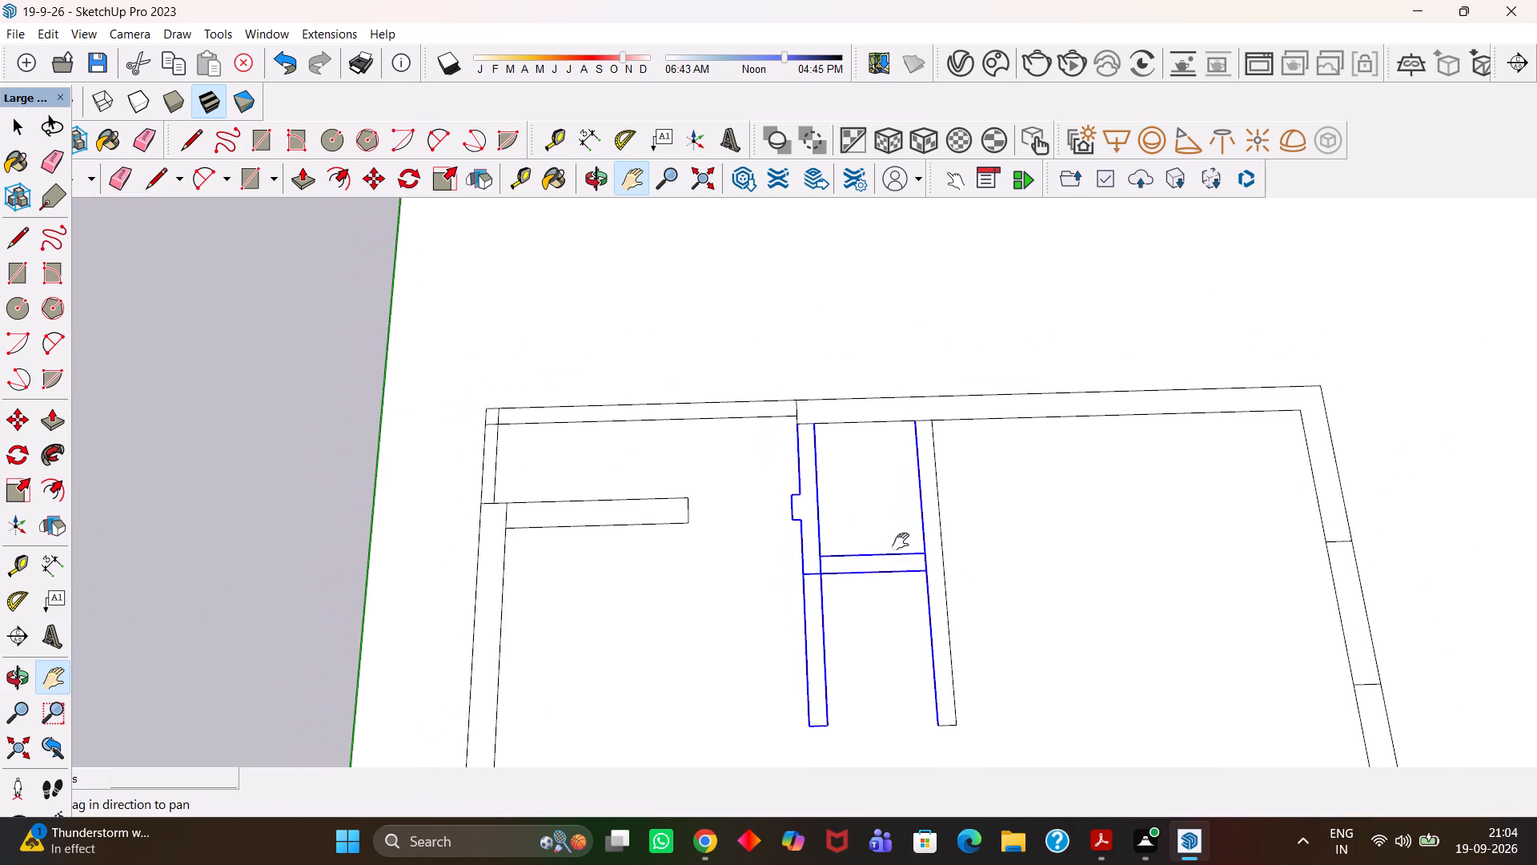
pyautogui.scroll(6, 834, 461)
pyautogui.press('m')
pyautogui.click(772, 396)
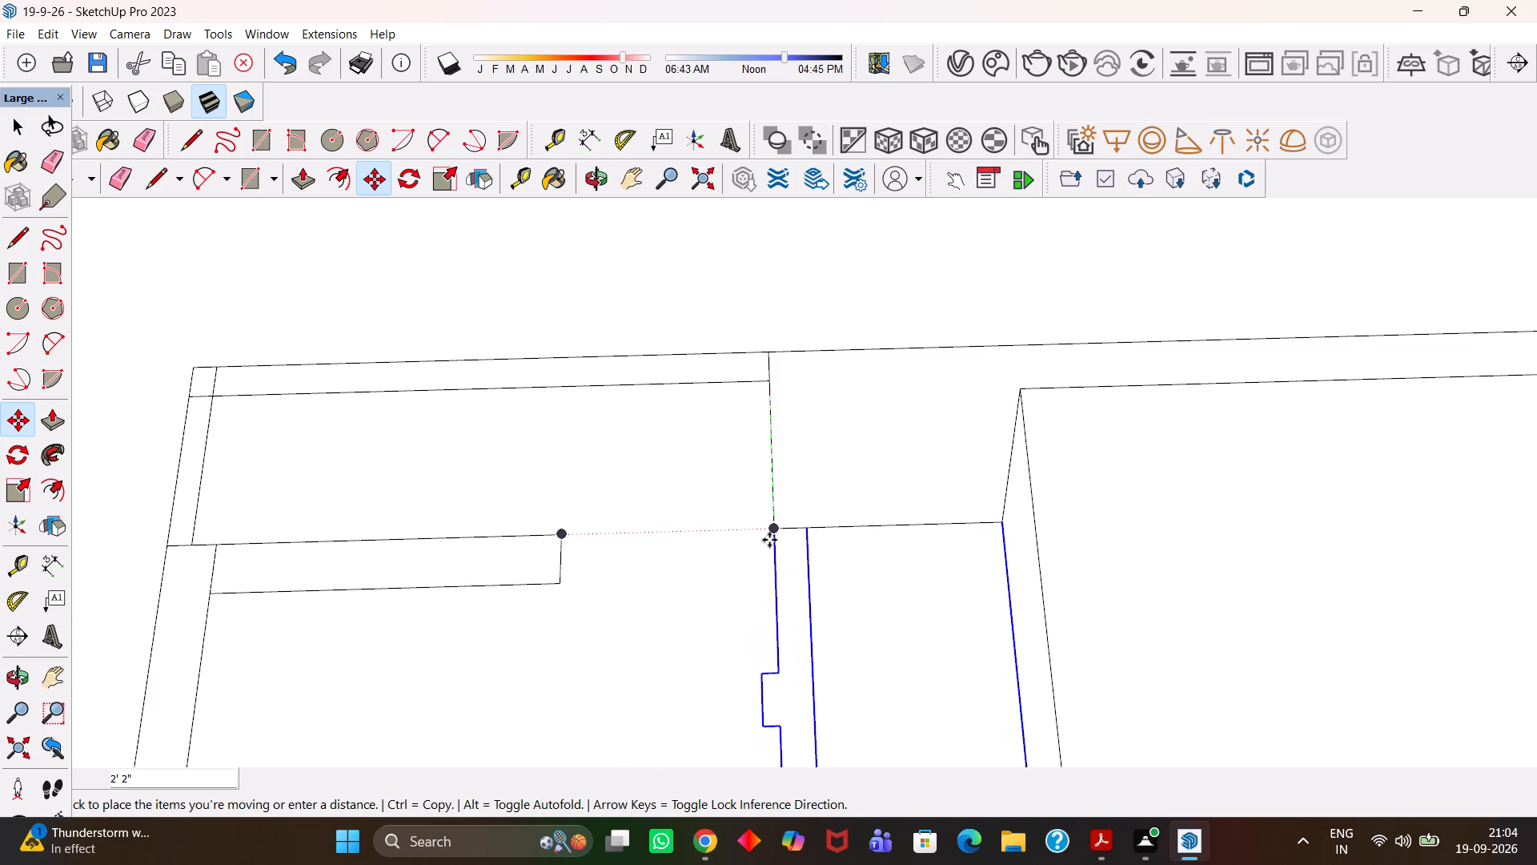
pyautogui.click(785, 539)
# Replace the slanted edge at the passage partition with a straight side edge 6" from its other face, drawn about 2' 11" to the outer wall.
pyautogui.press('e')
pyautogui.moveTo(1016, 511); pyautogui.dragTo(999, 491)
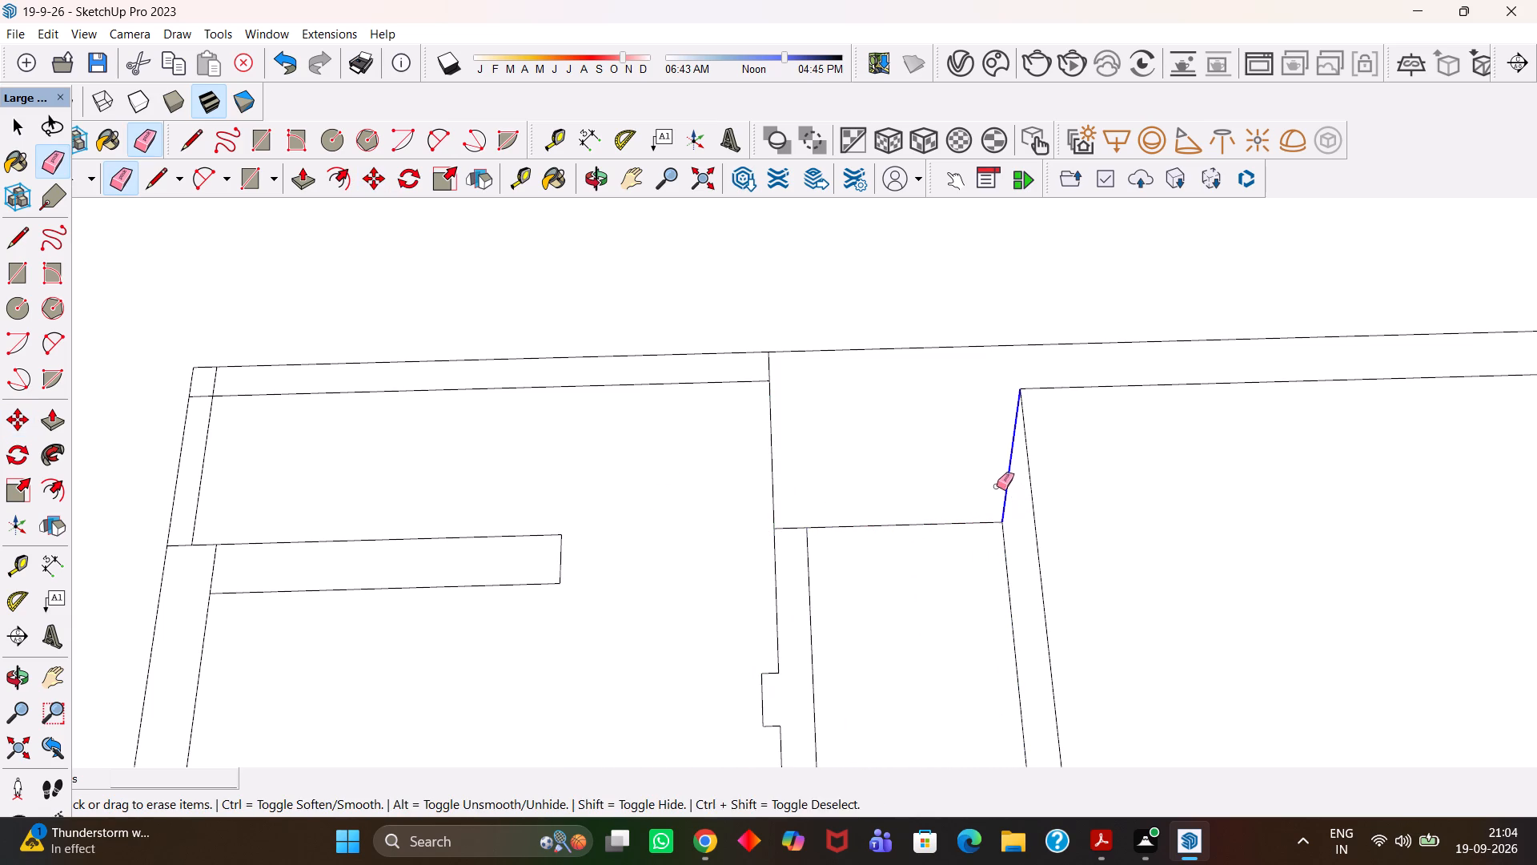
pyautogui.press('t')
pyautogui.click(1040, 534)
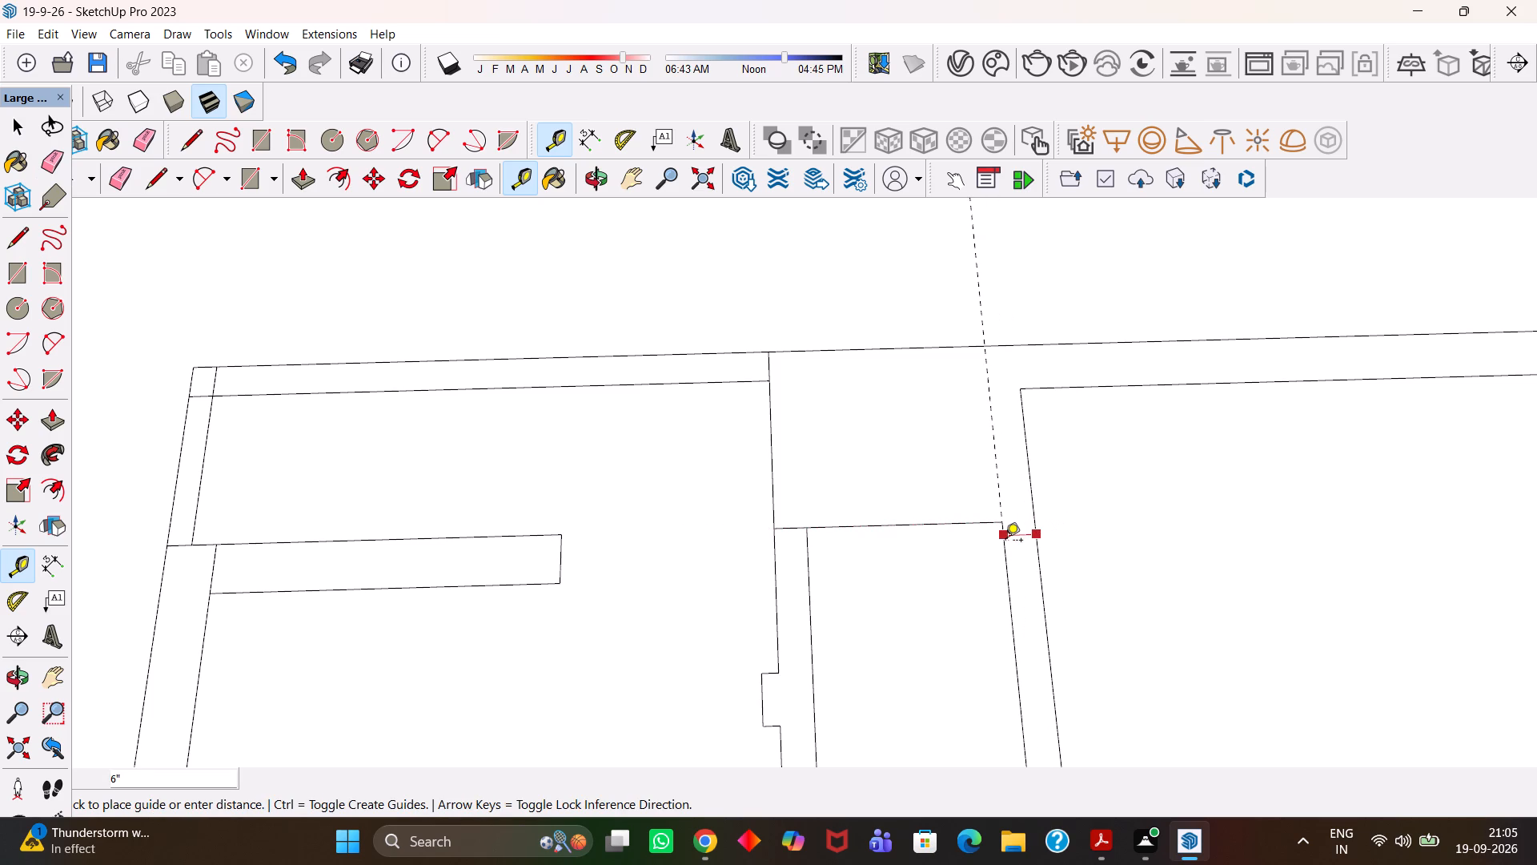
pyautogui.click(1005, 541)
pyautogui.press('l')
pyautogui.click(1005, 531)
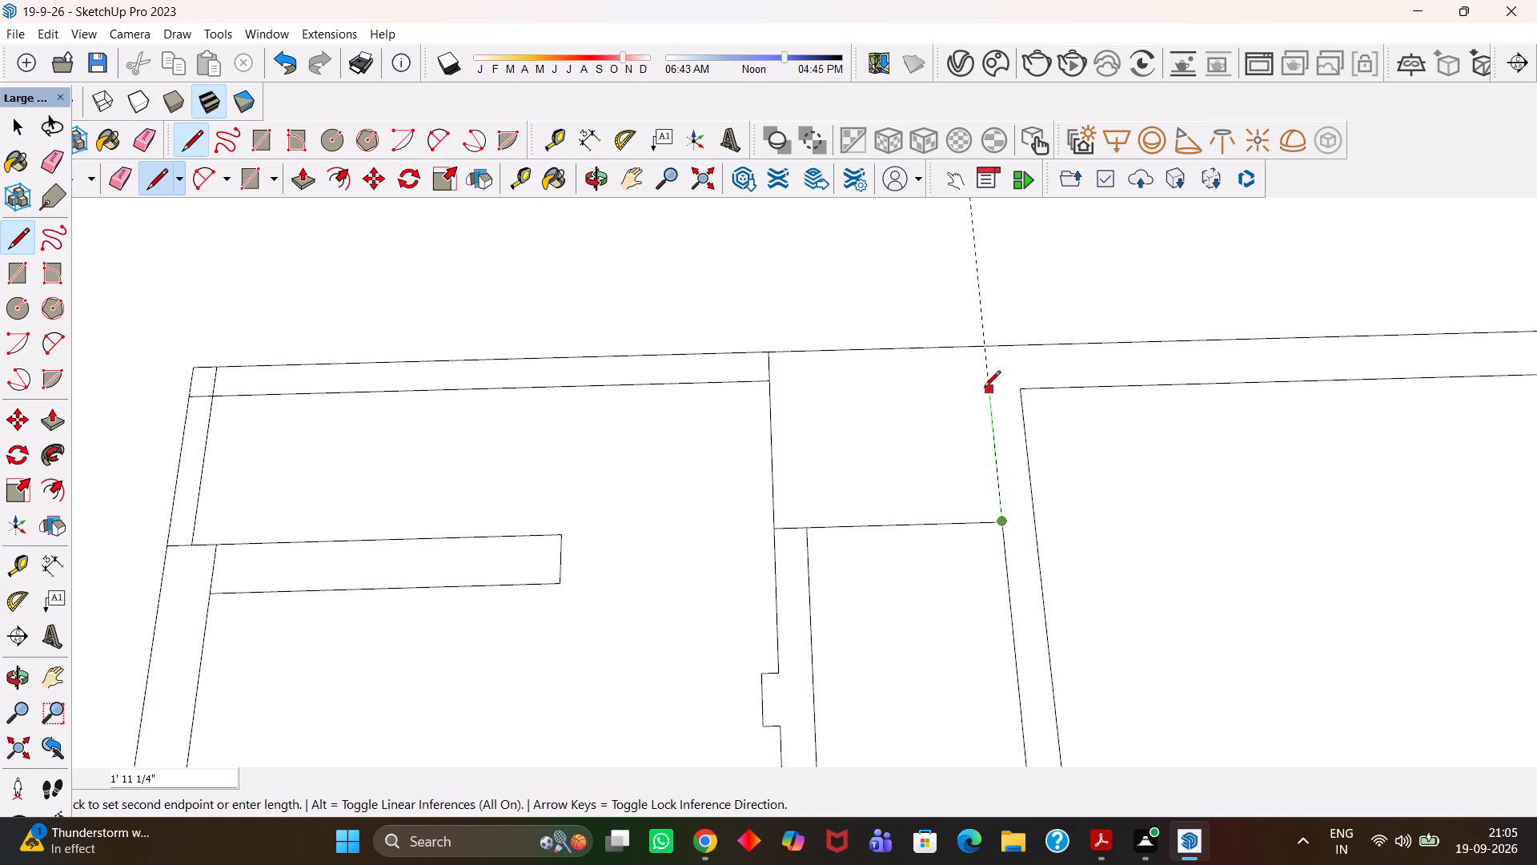
pyautogui.click(981, 346)
# Redraw the upper outer wall's inner-face edge, about 4' 1" long, from the passage partition to the partition with the projection.
pyautogui.press('t')
pyautogui.doubleClick(1073, 392)
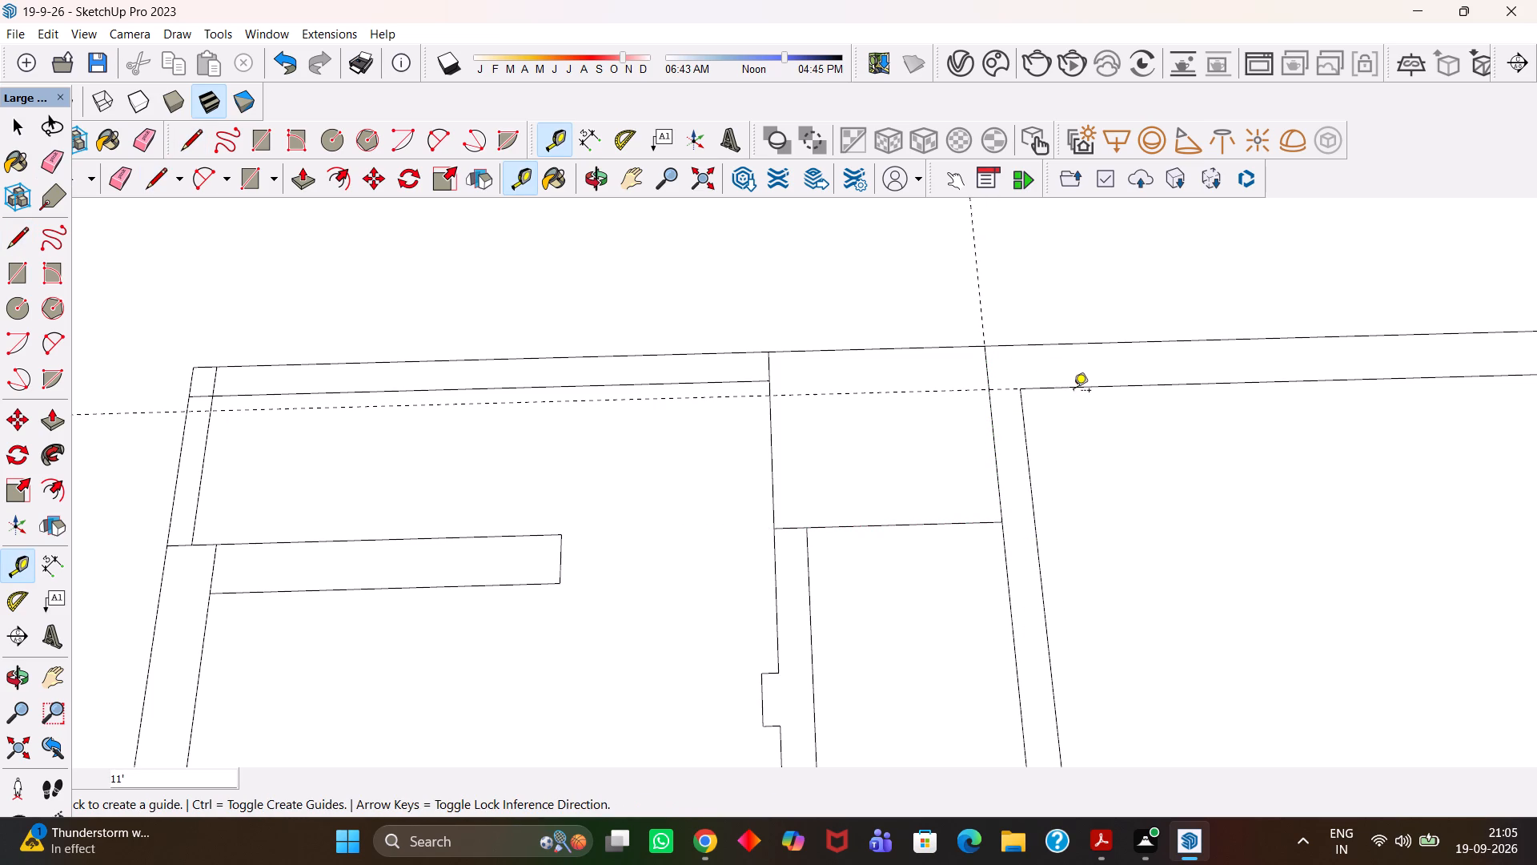
pyautogui.press('l')
pyautogui.click(1021, 386)
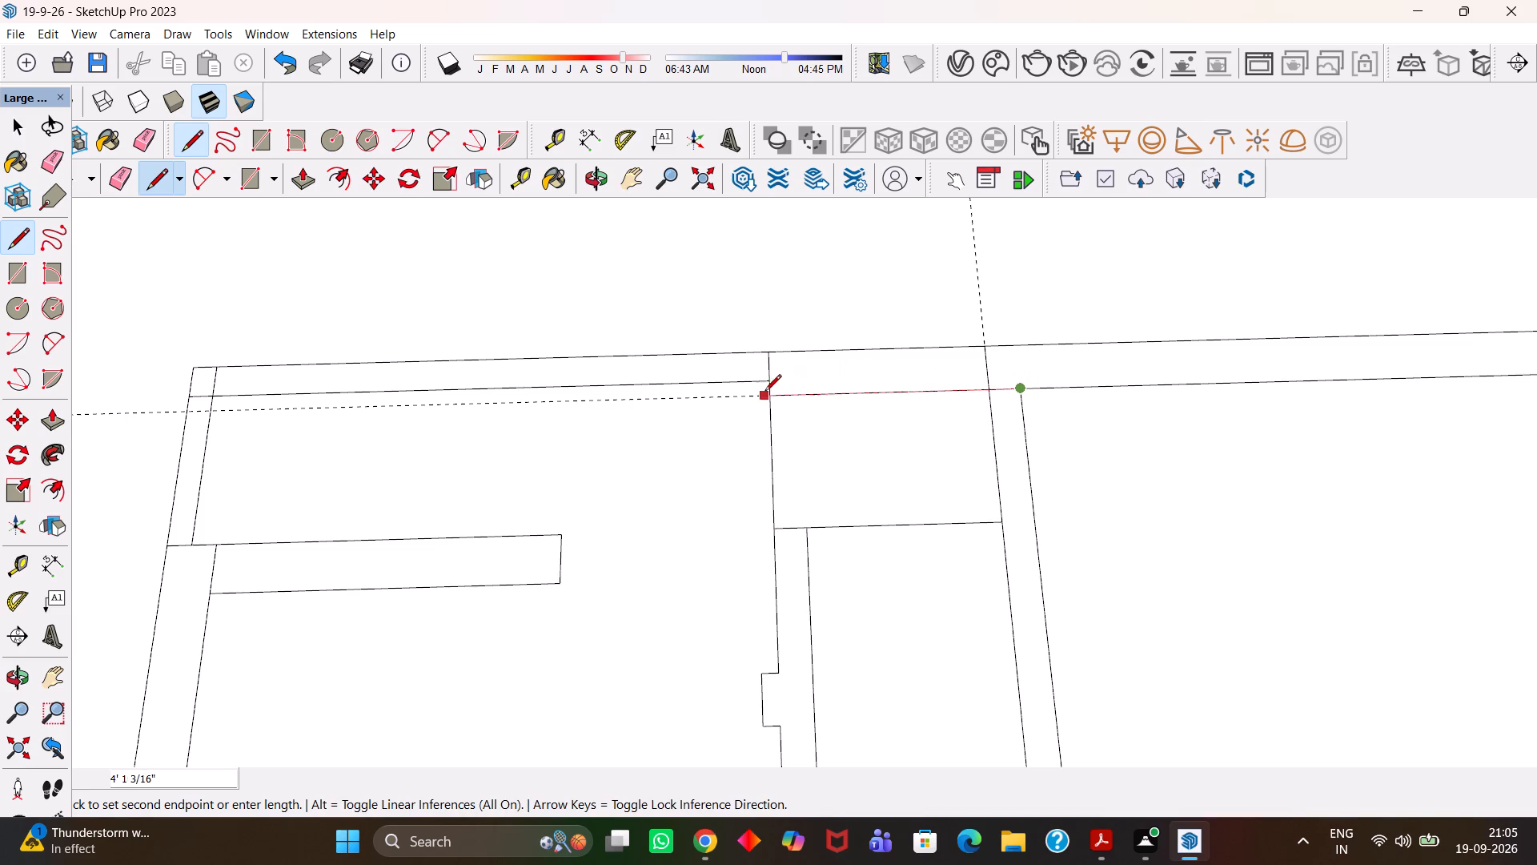
pyautogui.click(768, 392)
# Place a guide along the inner side of the partition with the projection and draw that side edge up to the upper outer wall.
pyautogui.press('t')
pyautogui.click(769, 452)
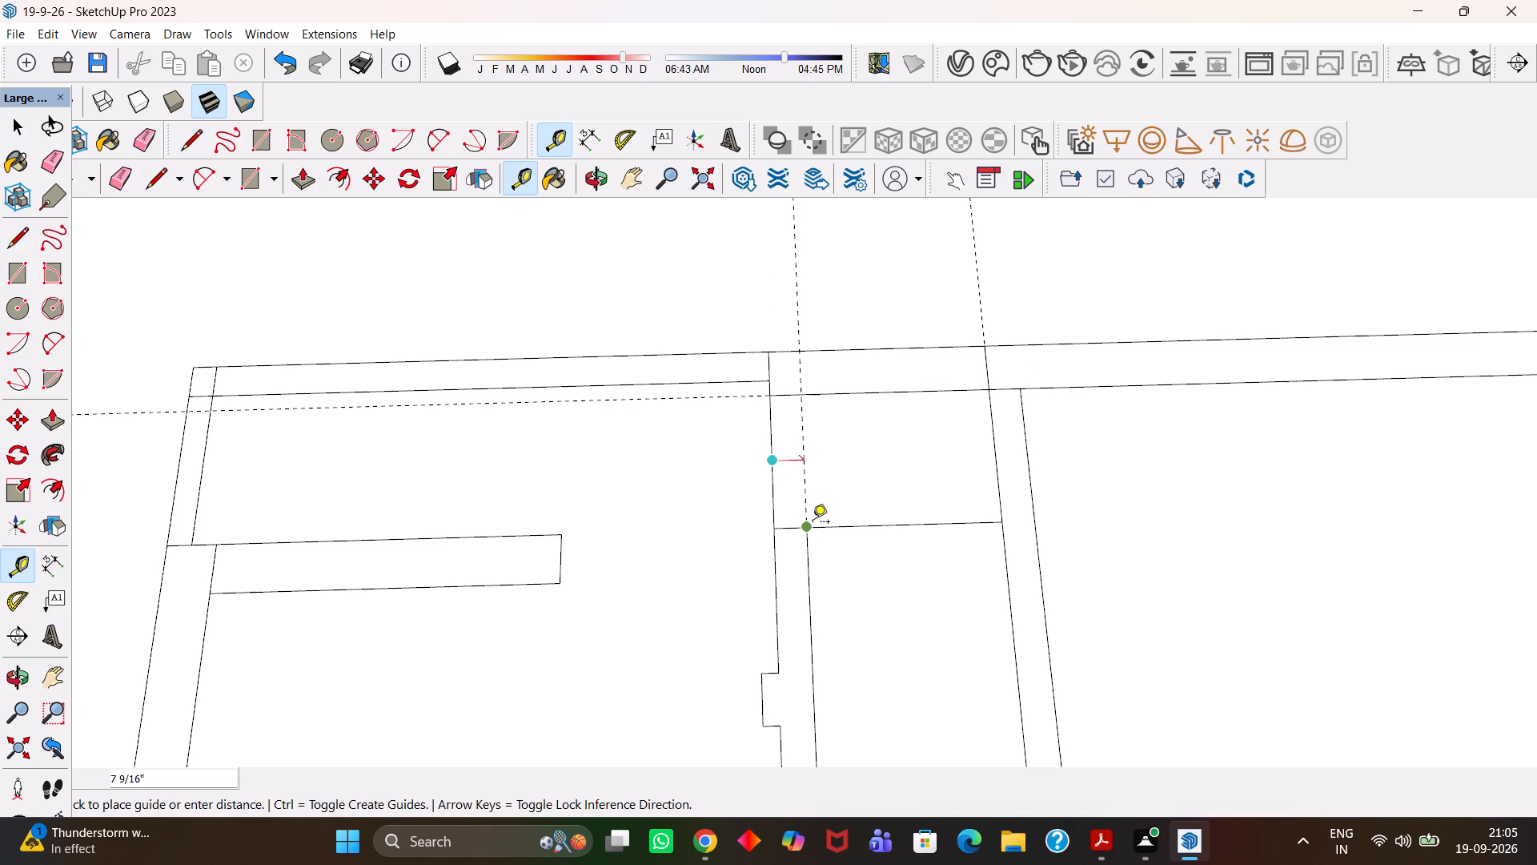
pyautogui.click(809, 530)
pyautogui.press('l')
pyautogui.click(812, 533)
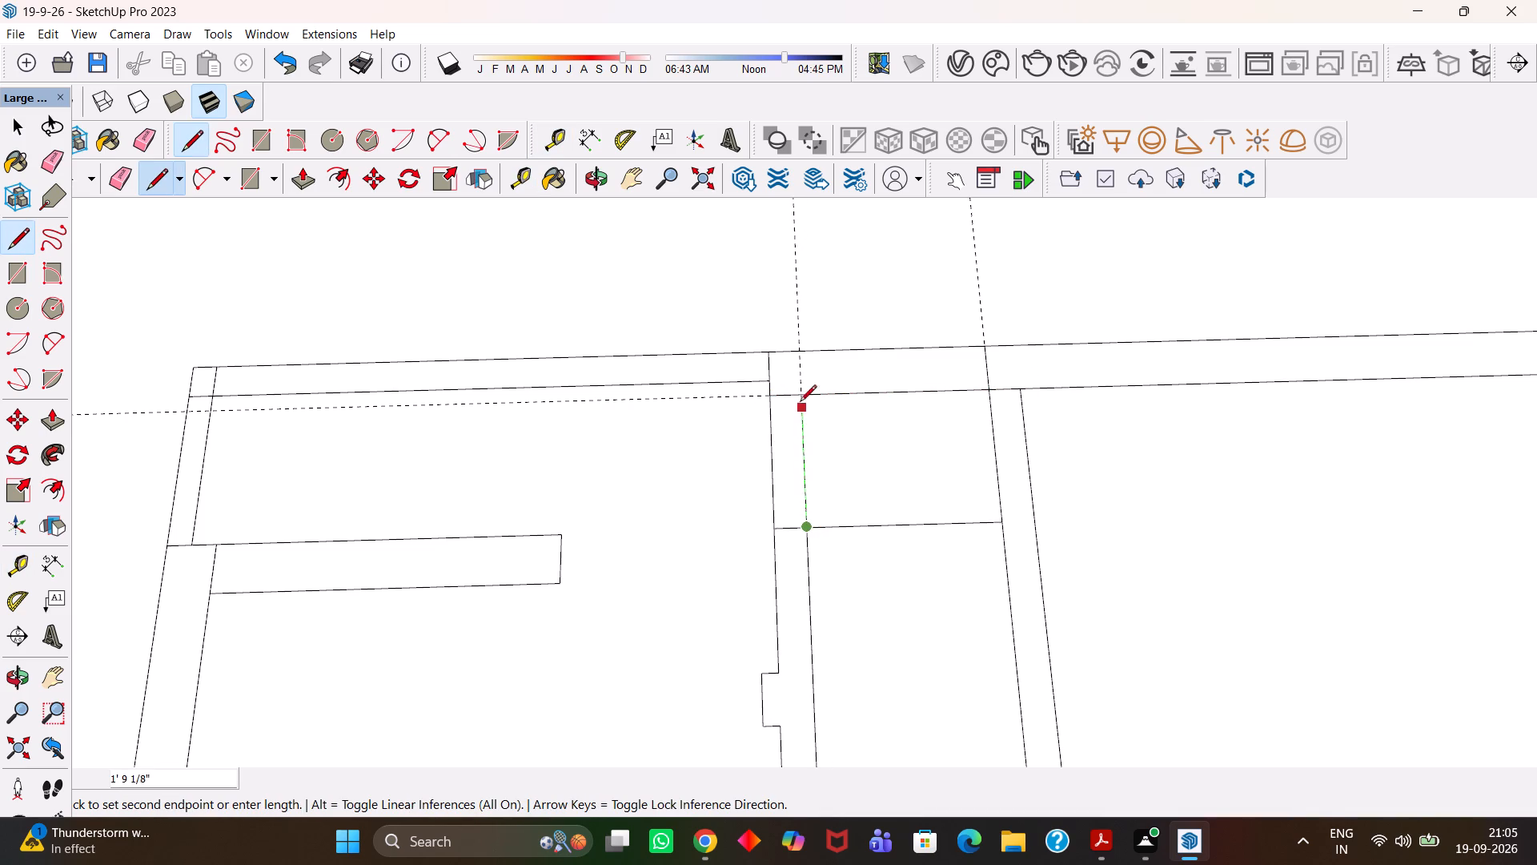
pyautogui.click(800, 384)
# Erase the two guides running along the partitions and the leftover line ends crossing the upper outer wall.
pyautogui.scroll(-2, 800, 384)
pyautogui.press('e')
pyautogui.moveTo(813, 384); pyautogui.dragTo(784, 385)
pyautogui.moveTo(876, 316); pyautogui.dragTo(1006, 312)
pyautogui.moveTo(953, 376); pyautogui.dragTo(945, 377)
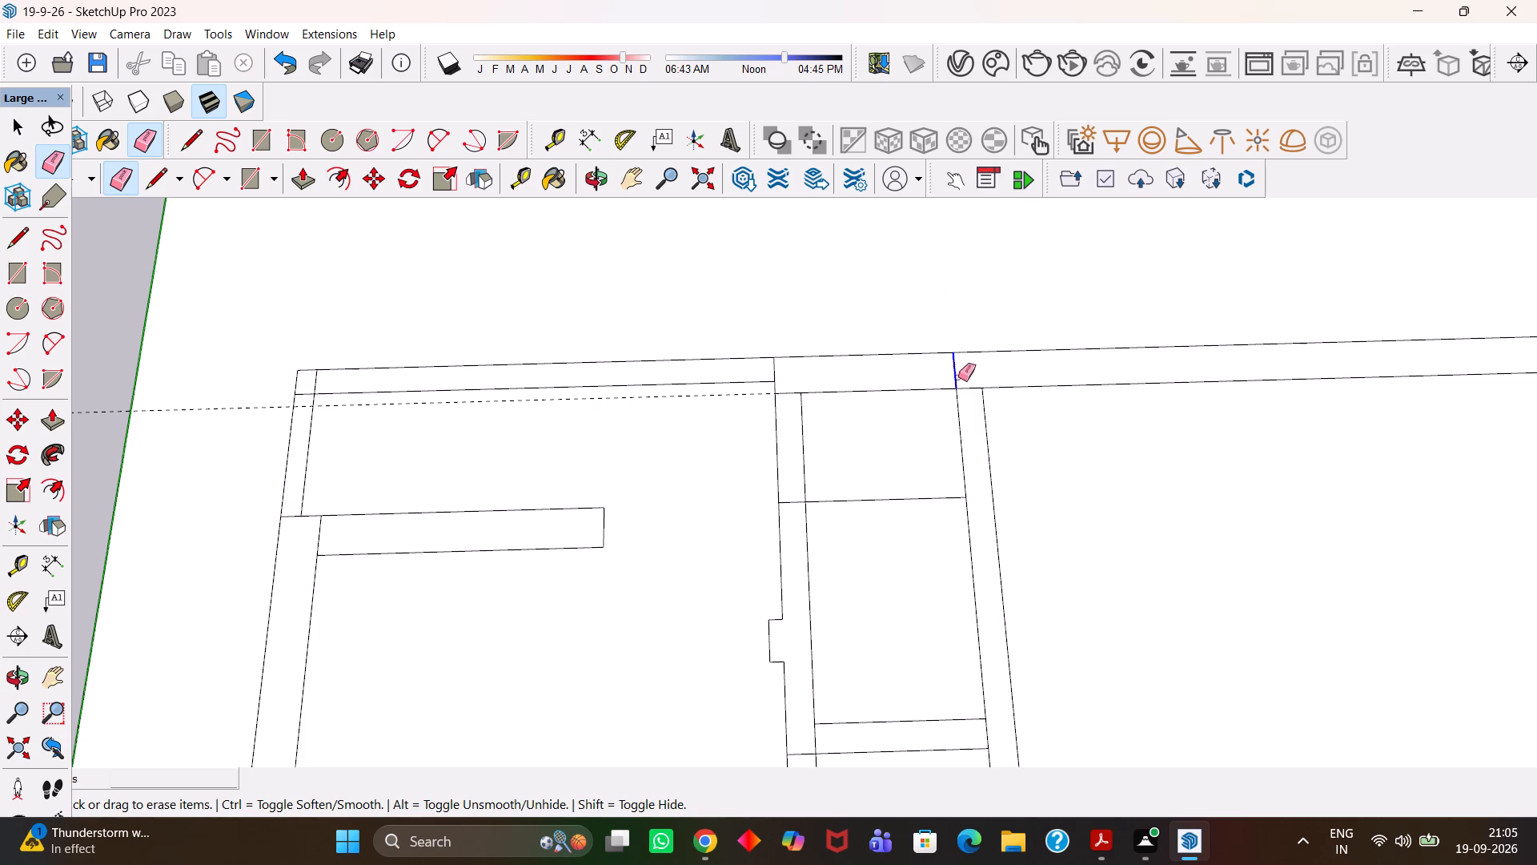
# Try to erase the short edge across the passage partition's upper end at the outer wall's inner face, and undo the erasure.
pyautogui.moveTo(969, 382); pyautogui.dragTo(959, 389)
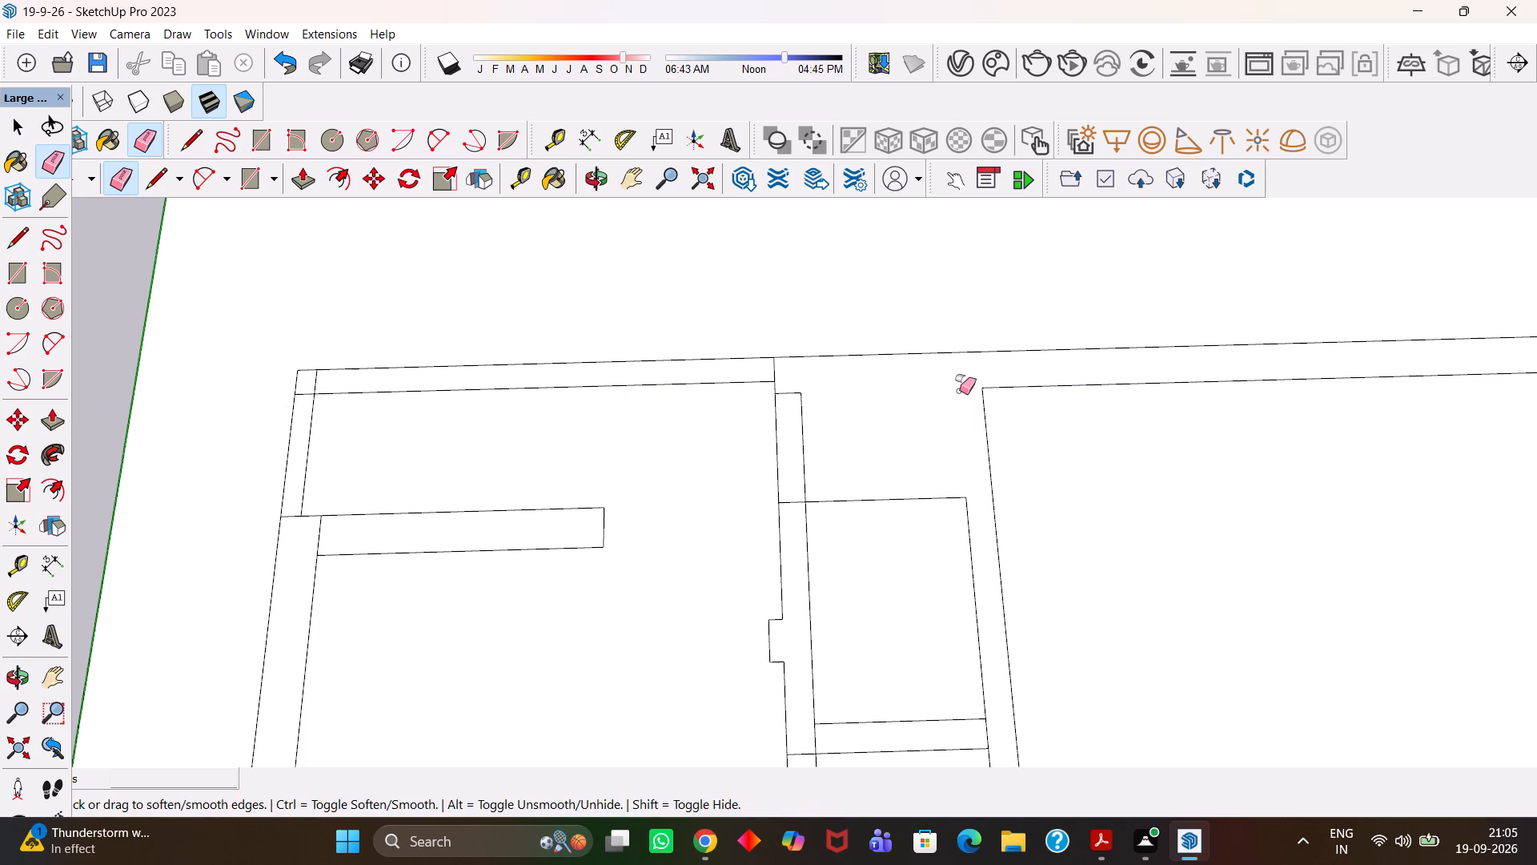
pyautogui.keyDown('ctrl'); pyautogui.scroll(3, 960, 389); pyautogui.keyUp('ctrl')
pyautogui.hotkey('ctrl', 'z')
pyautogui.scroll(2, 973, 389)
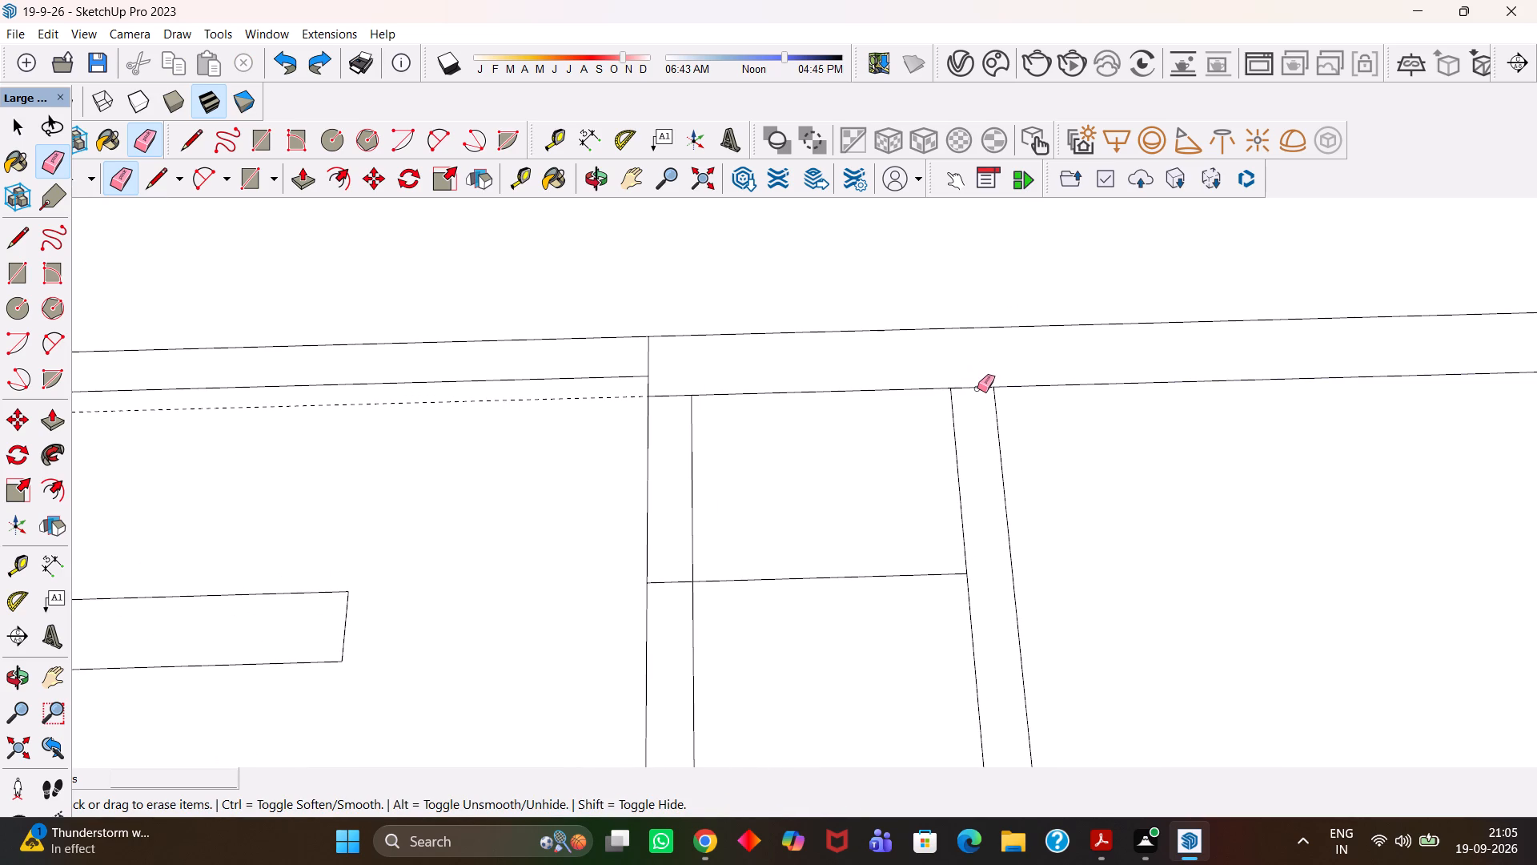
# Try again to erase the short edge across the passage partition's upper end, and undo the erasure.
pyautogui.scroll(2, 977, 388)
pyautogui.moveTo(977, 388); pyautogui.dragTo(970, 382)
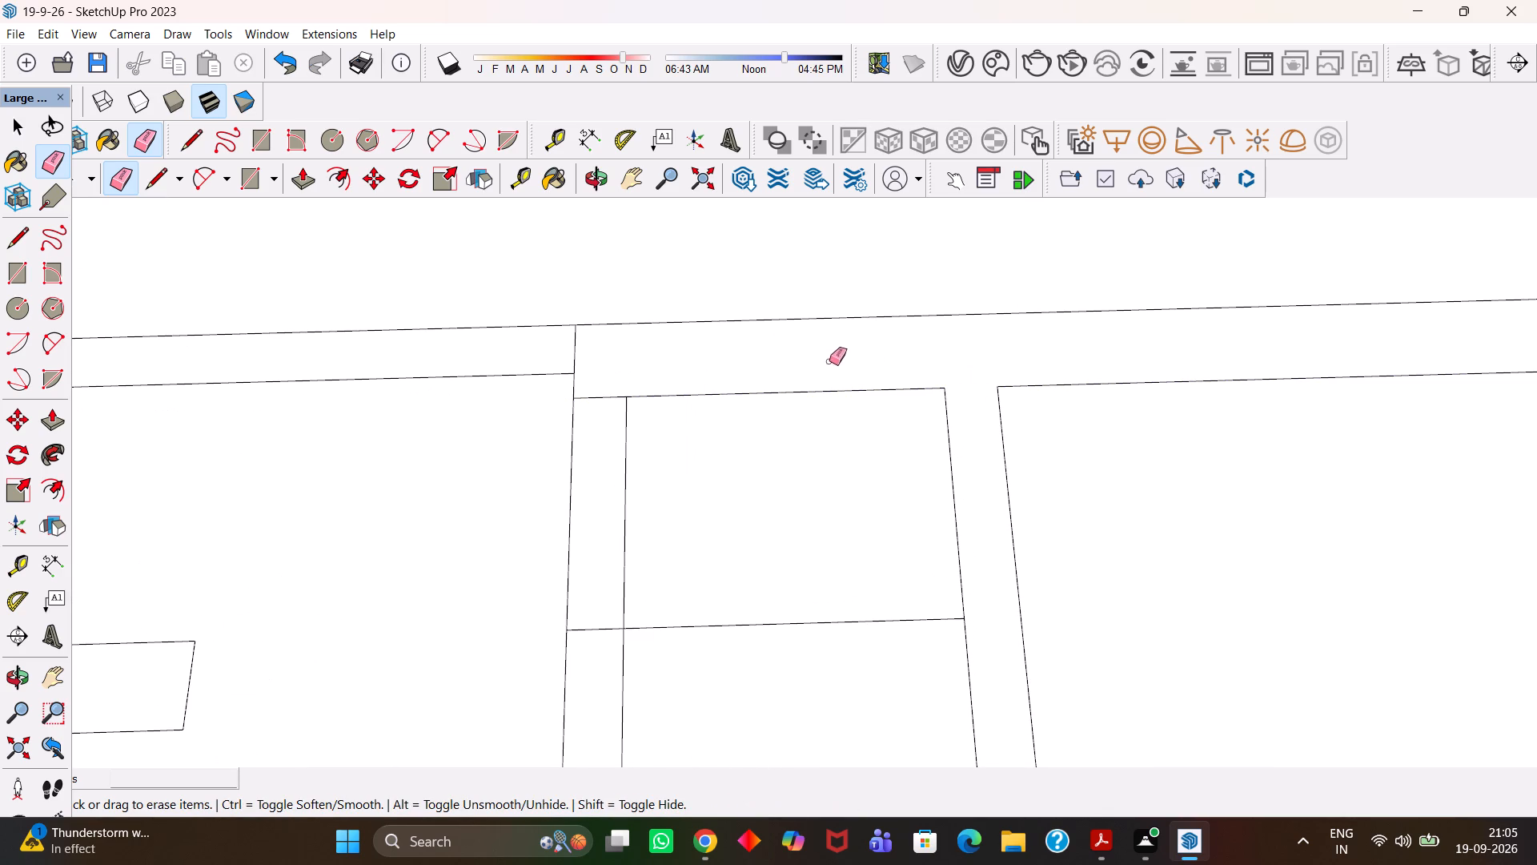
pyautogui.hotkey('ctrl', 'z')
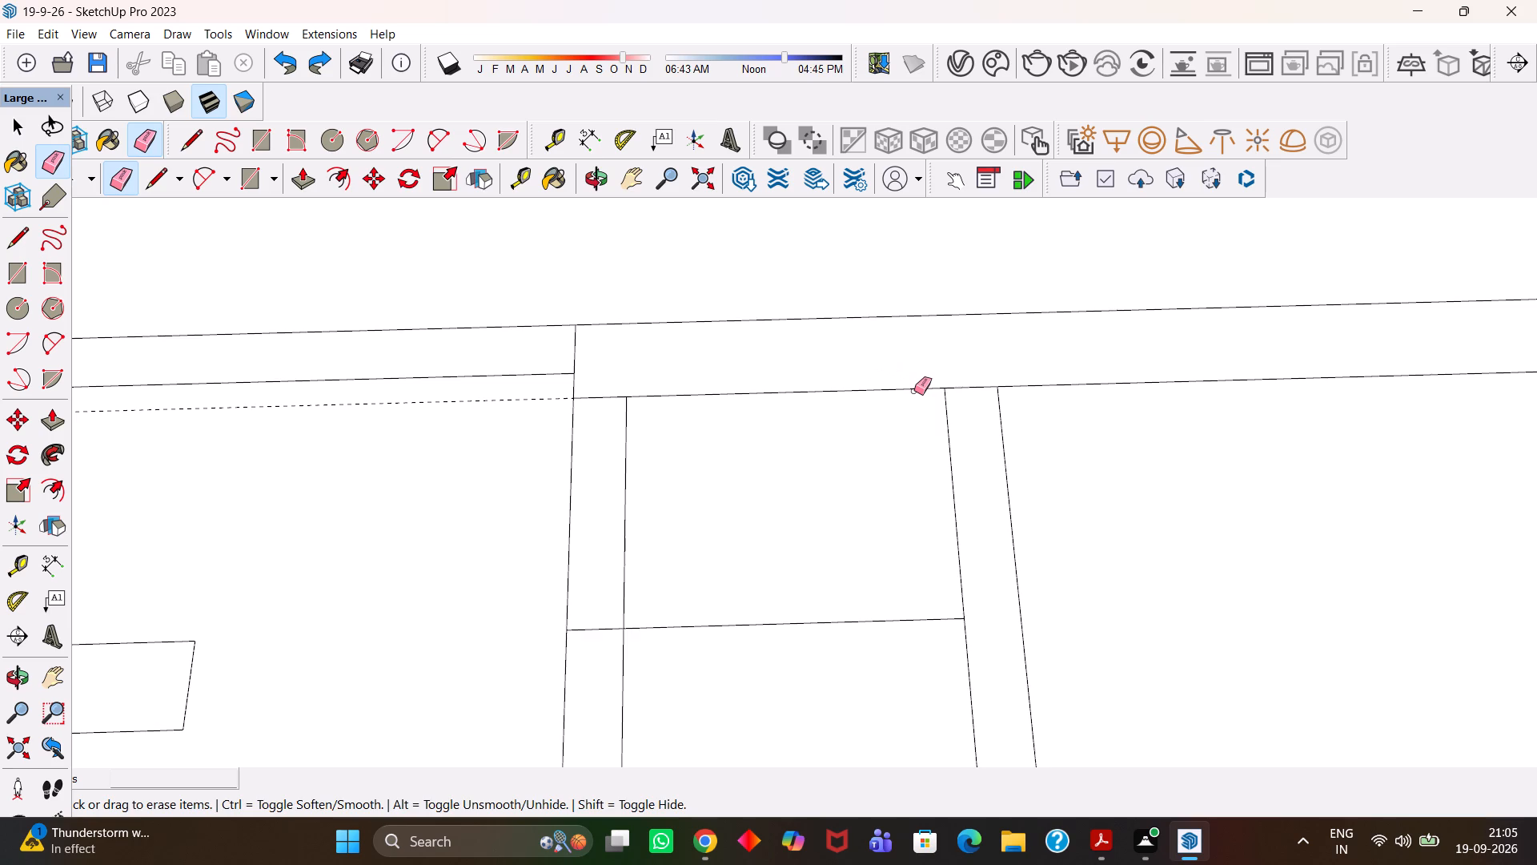
# Erase the guide running along the upper outer wall's inner face beside the partition with the projection.
pyautogui.press('h')
pyautogui.scroll(-4, 882, 392)
pyautogui.moveTo(680, 386); pyautogui.dragTo(758, 398)
pyautogui.press('w')
pyautogui.scroll(2, 654, 413)
pyautogui.press('e')
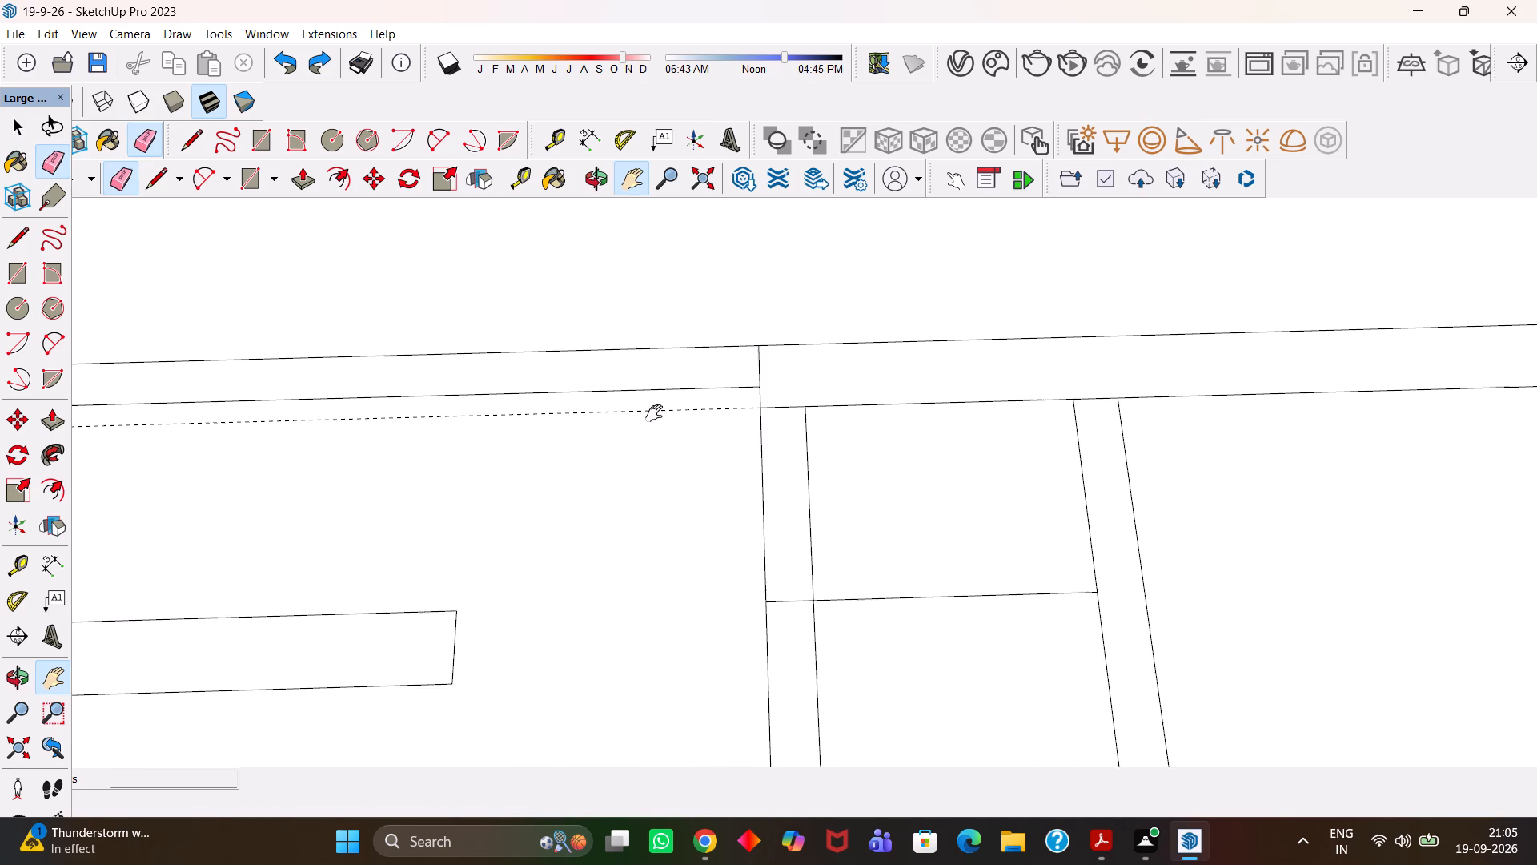
pyautogui.click(660, 412)
# Erase the slanted edge closing the lower end of the passage partition.
pyautogui.press('h')
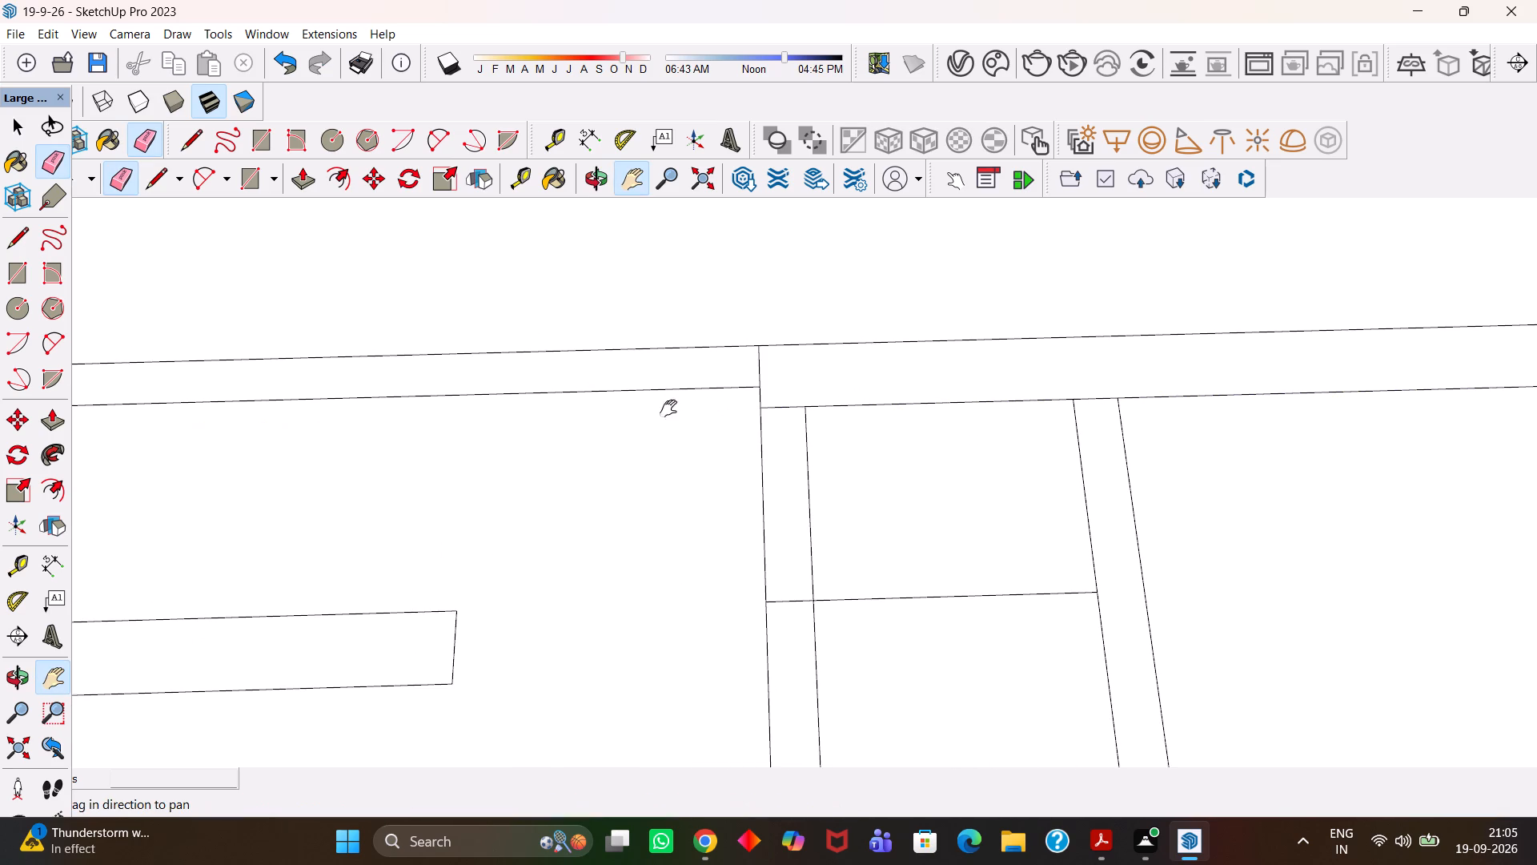
pyautogui.scroll(-5, 670, 409)
pyautogui.moveTo(822, 477); pyautogui.dragTo(787, 461)
pyautogui.press('h')
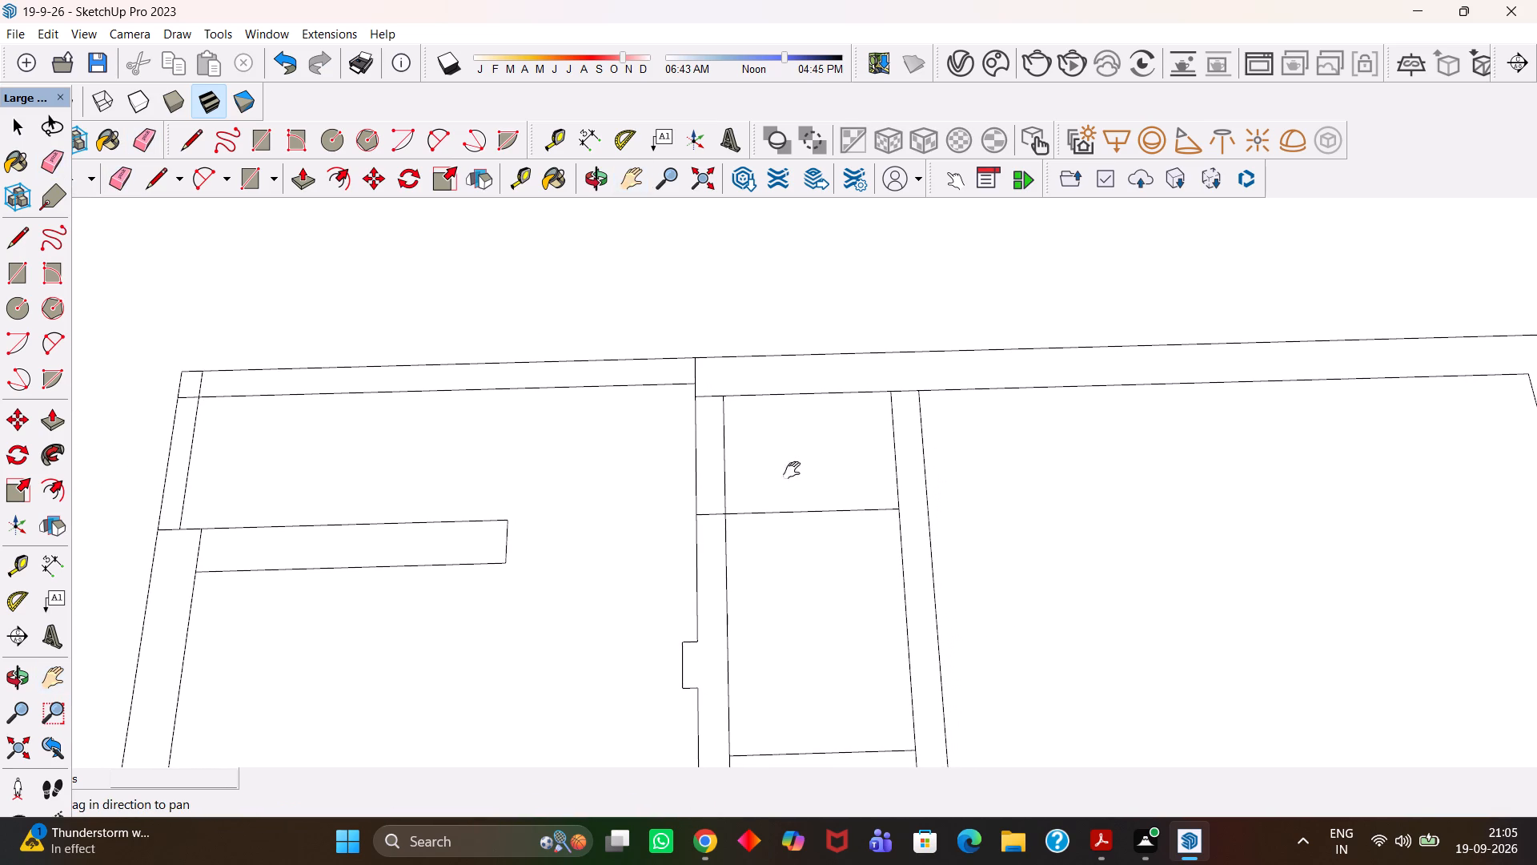
pyautogui.moveTo(796, 497); pyautogui.dragTo(806, 453)
pyautogui.moveTo(815, 505); pyautogui.dragTo(789, 415)
pyautogui.scroll(-5, 789, 417)
pyautogui.moveTo(786, 483); pyautogui.dragTo(779, 405)
pyautogui.scroll(3, 836, 529)
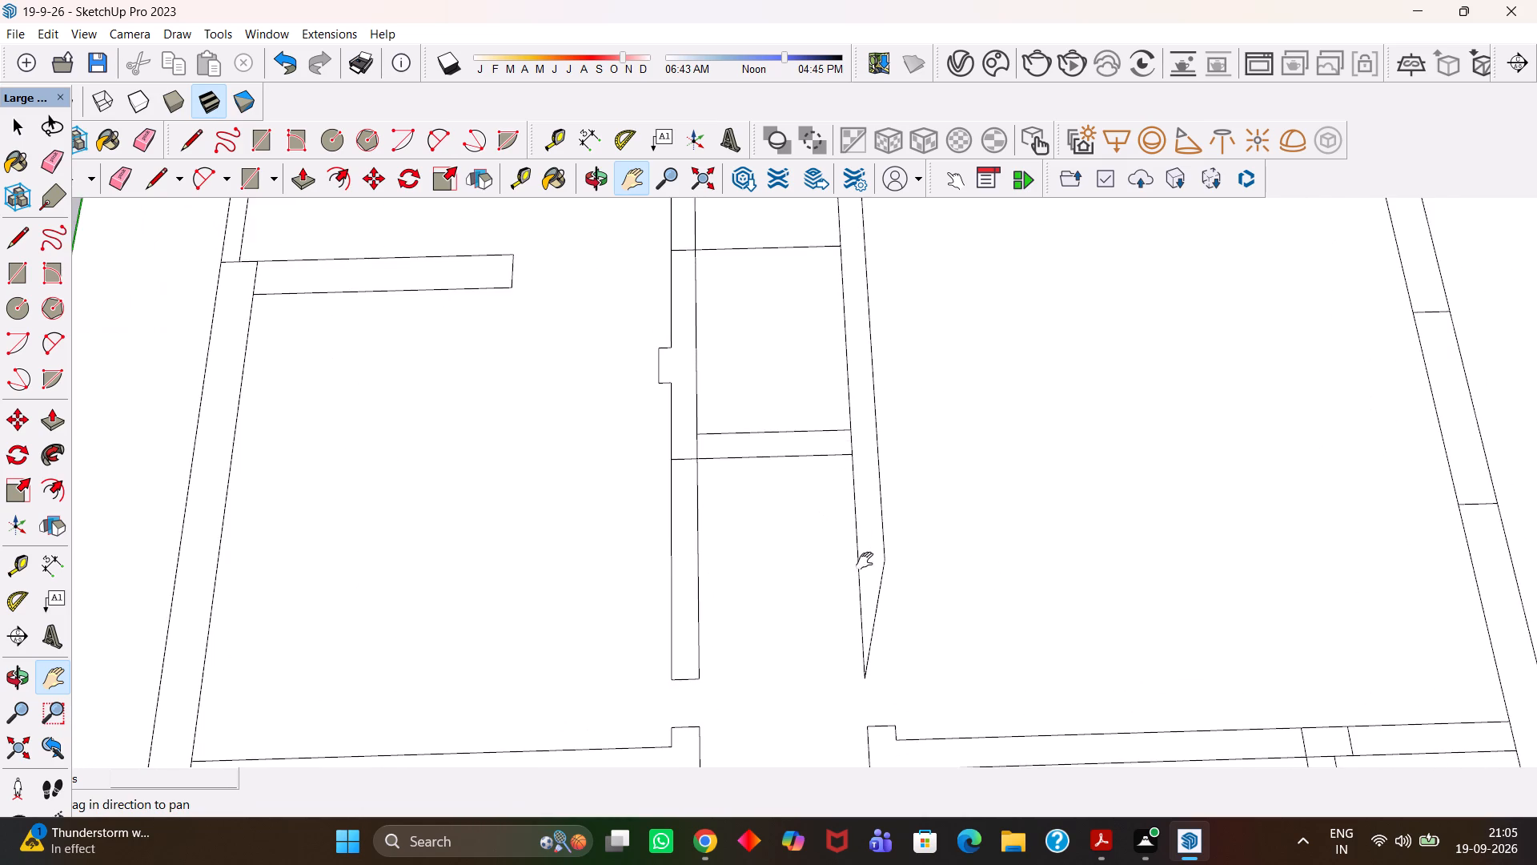
pyautogui.scroll(1, 865, 565)
pyautogui.scroll(-2, 863, 573)
pyautogui.moveTo(802, 589); pyautogui.dragTo(797, 537)
pyautogui.press('e')
pyautogui.moveTo(874, 579); pyautogui.dragTo(868, 561)
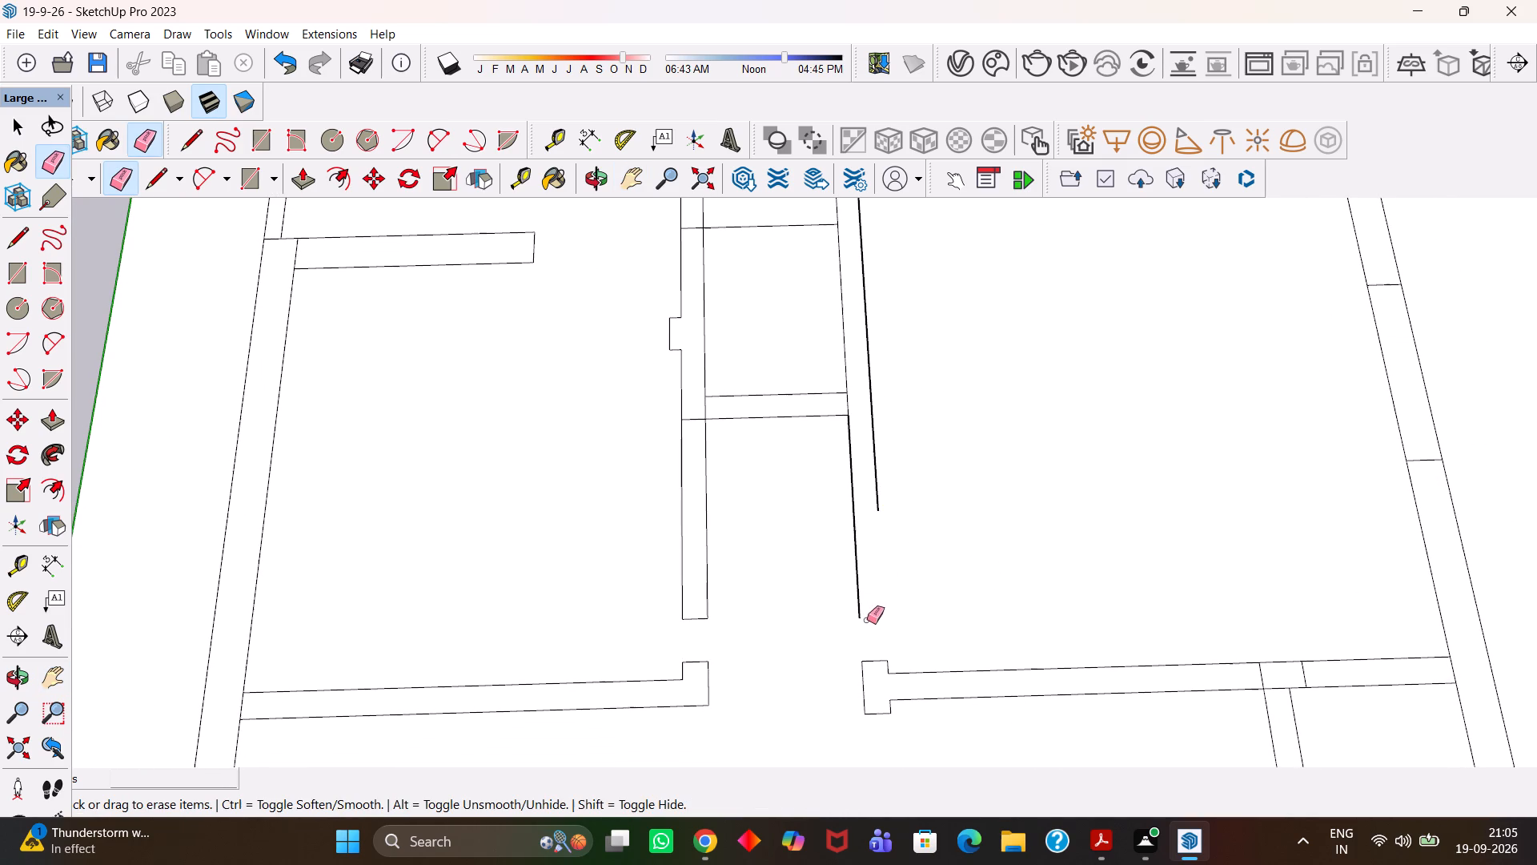
# Place a guide along the upper edge of the wall return below the partition with the projection, across both partition lines.
pyautogui.scroll(-6, 884, 597)
pyautogui.press('h')
pyautogui.moveTo(893, 601); pyautogui.dragTo(872, 563)
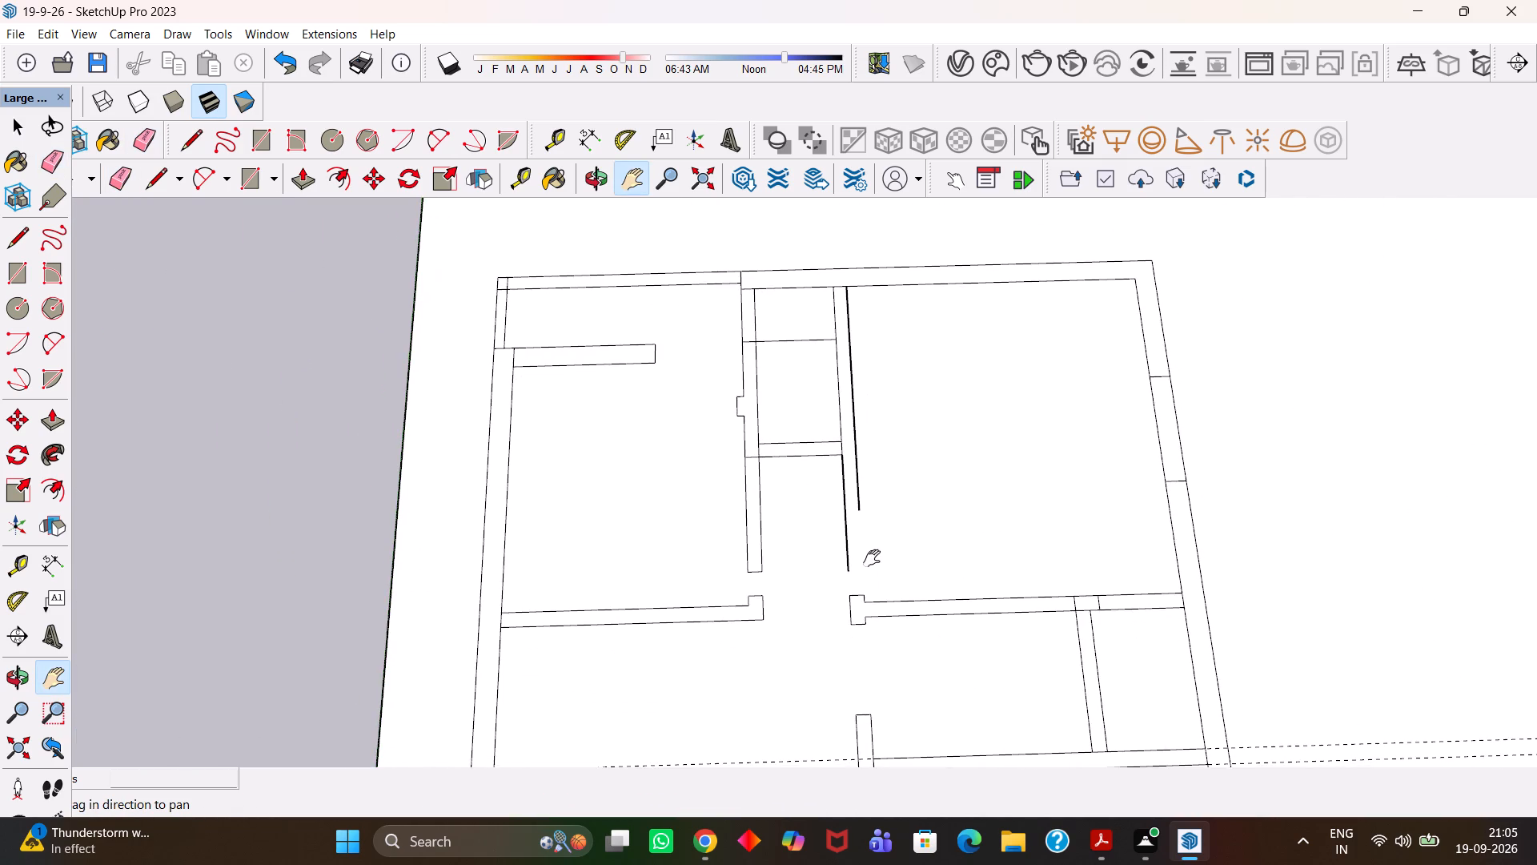
pyautogui.scroll(2, 862, 530)
pyautogui.scroll(3, 761, 545)
pyautogui.moveTo(751, 535); pyautogui.dragTo(764, 536)
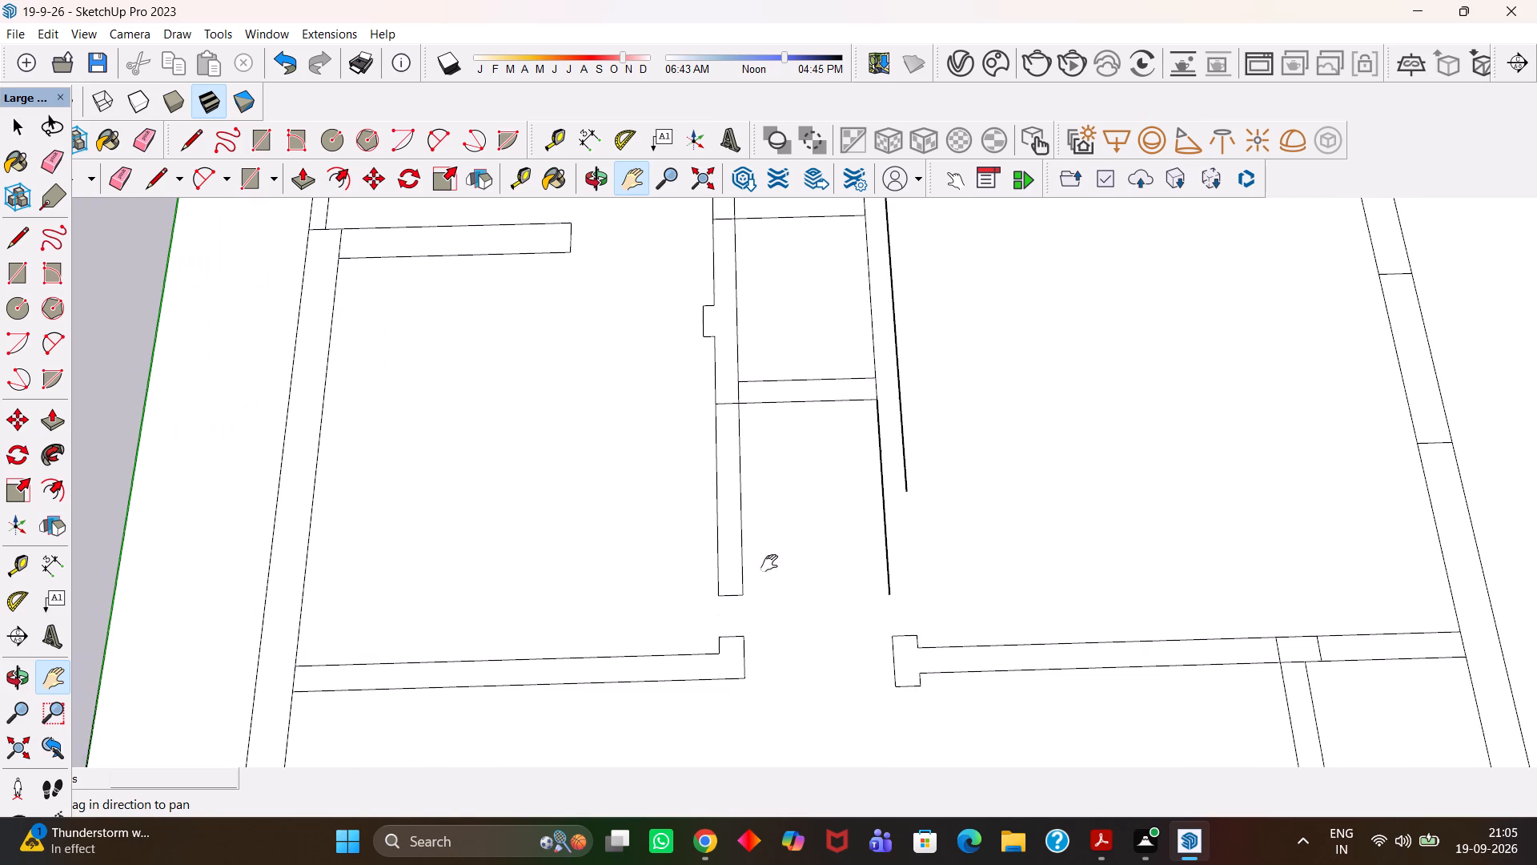
pyautogui.press('space')
pyautogui.click(723, 597)
pyautogui.scroll(2, 741, 613)
pyautogui.press('t')
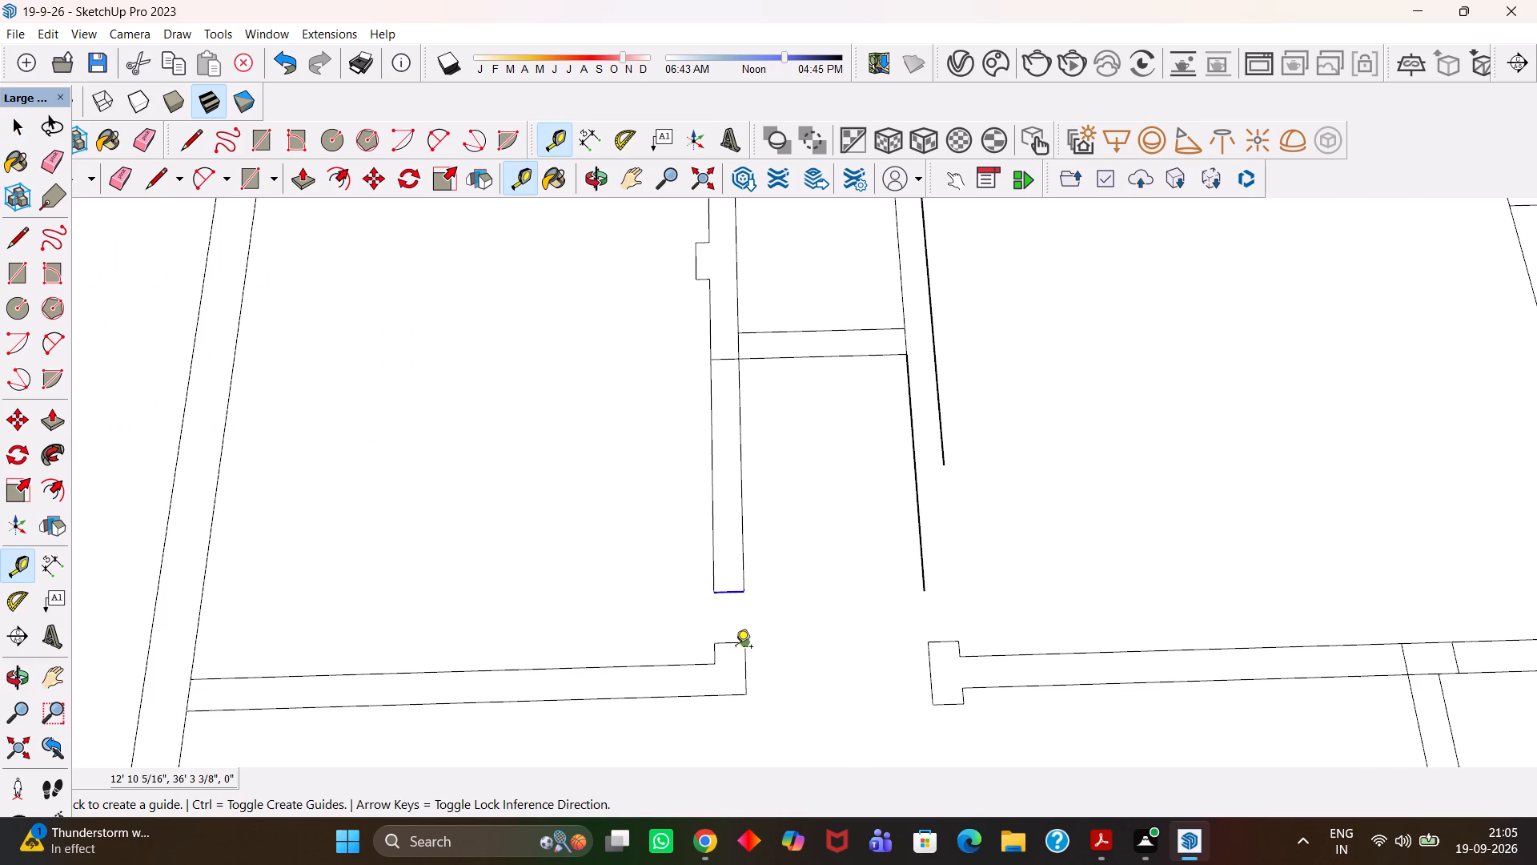
pyautogui.doubleClick(732, 646)
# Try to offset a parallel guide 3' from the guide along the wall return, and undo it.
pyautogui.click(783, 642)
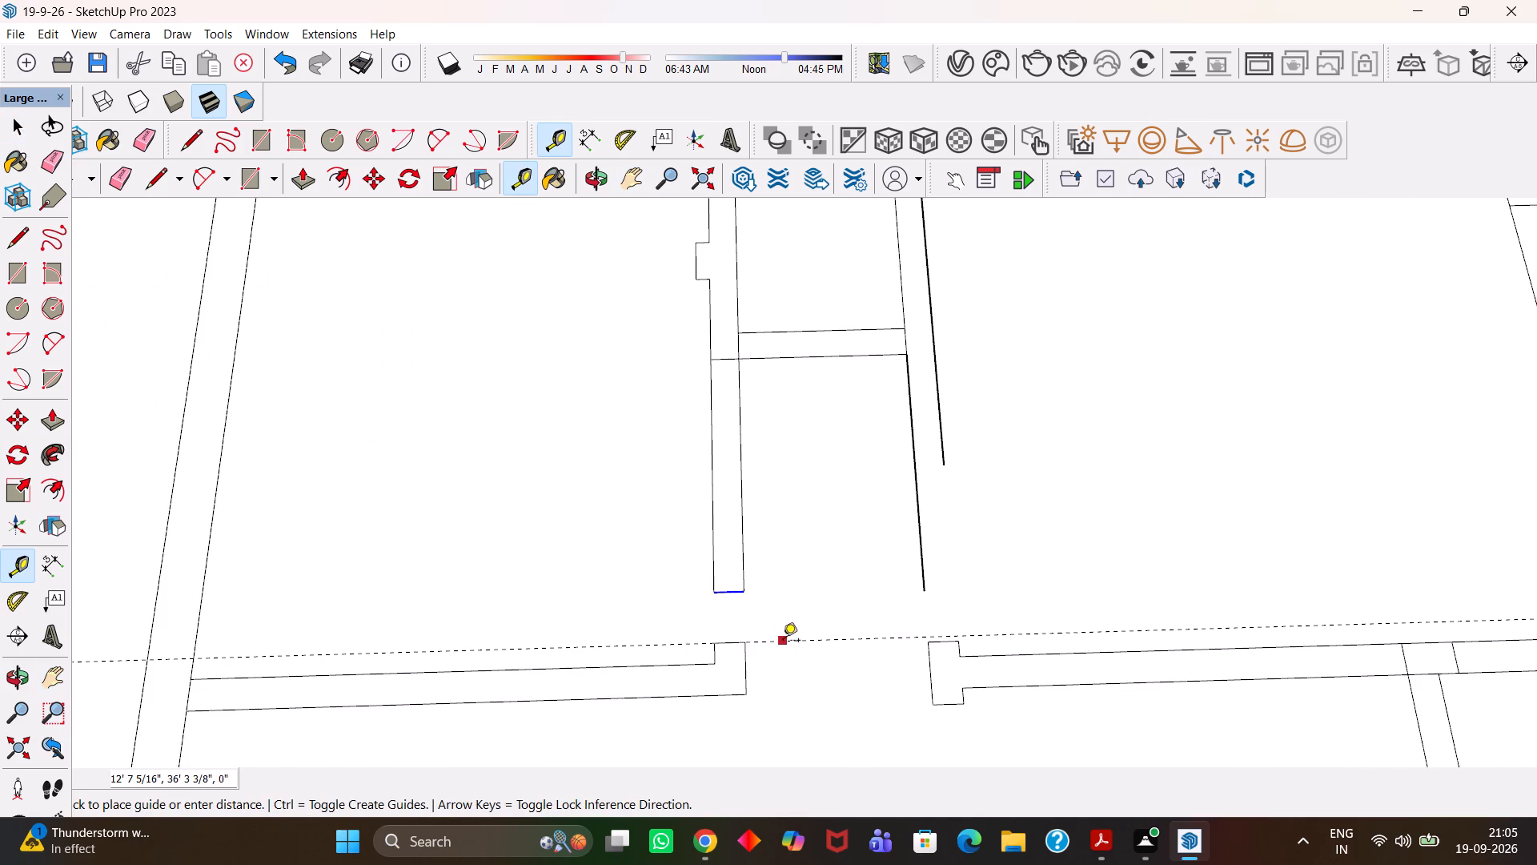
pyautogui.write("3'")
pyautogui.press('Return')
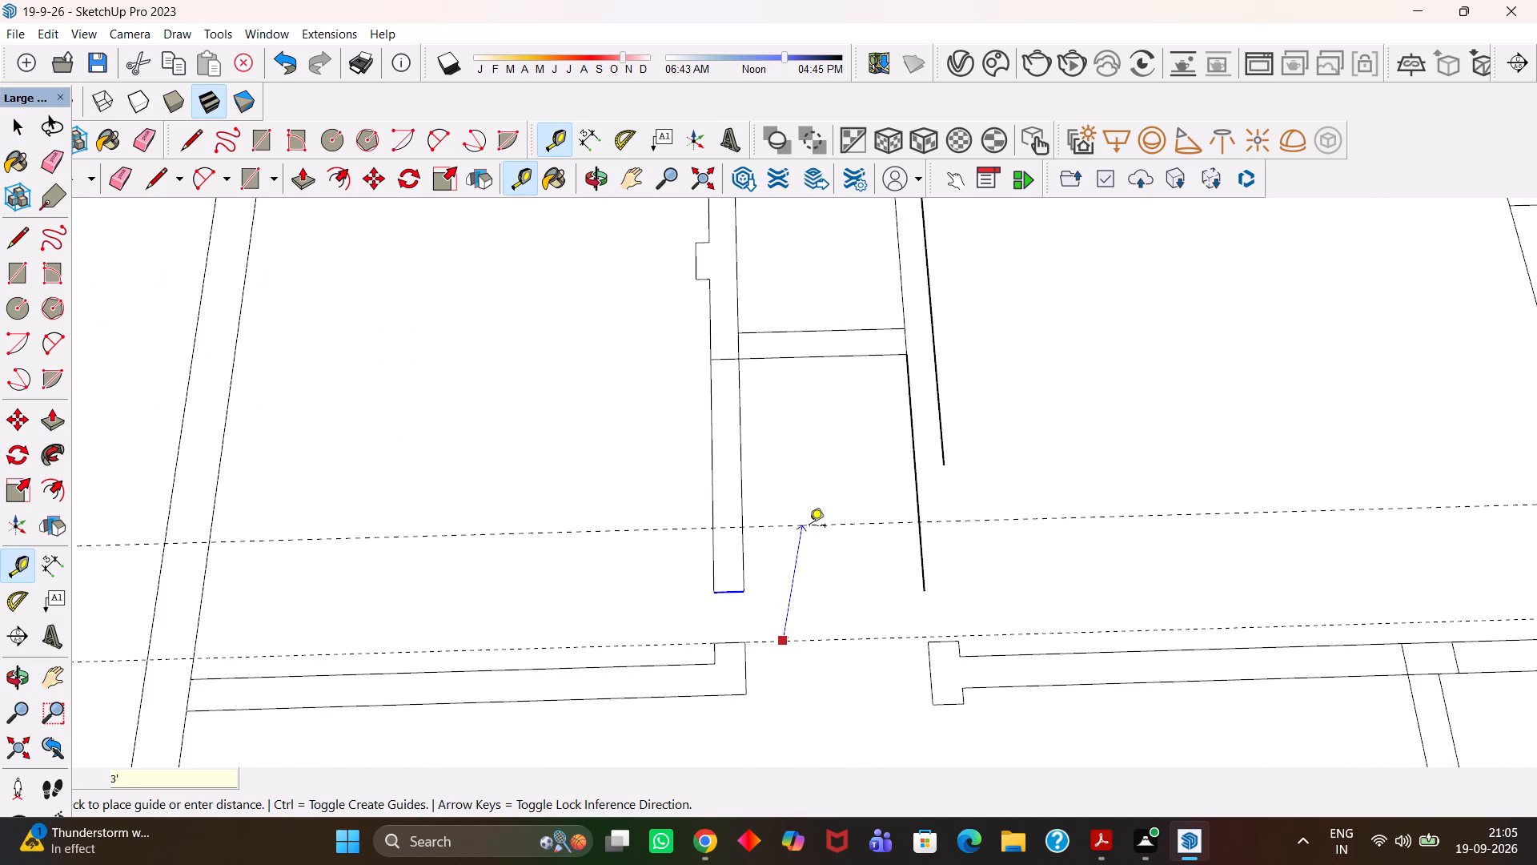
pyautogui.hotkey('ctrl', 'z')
# Place a parallel guide 3' above the guide along the wall return, crossing both partitions.
pyautogui.click(807, 643)
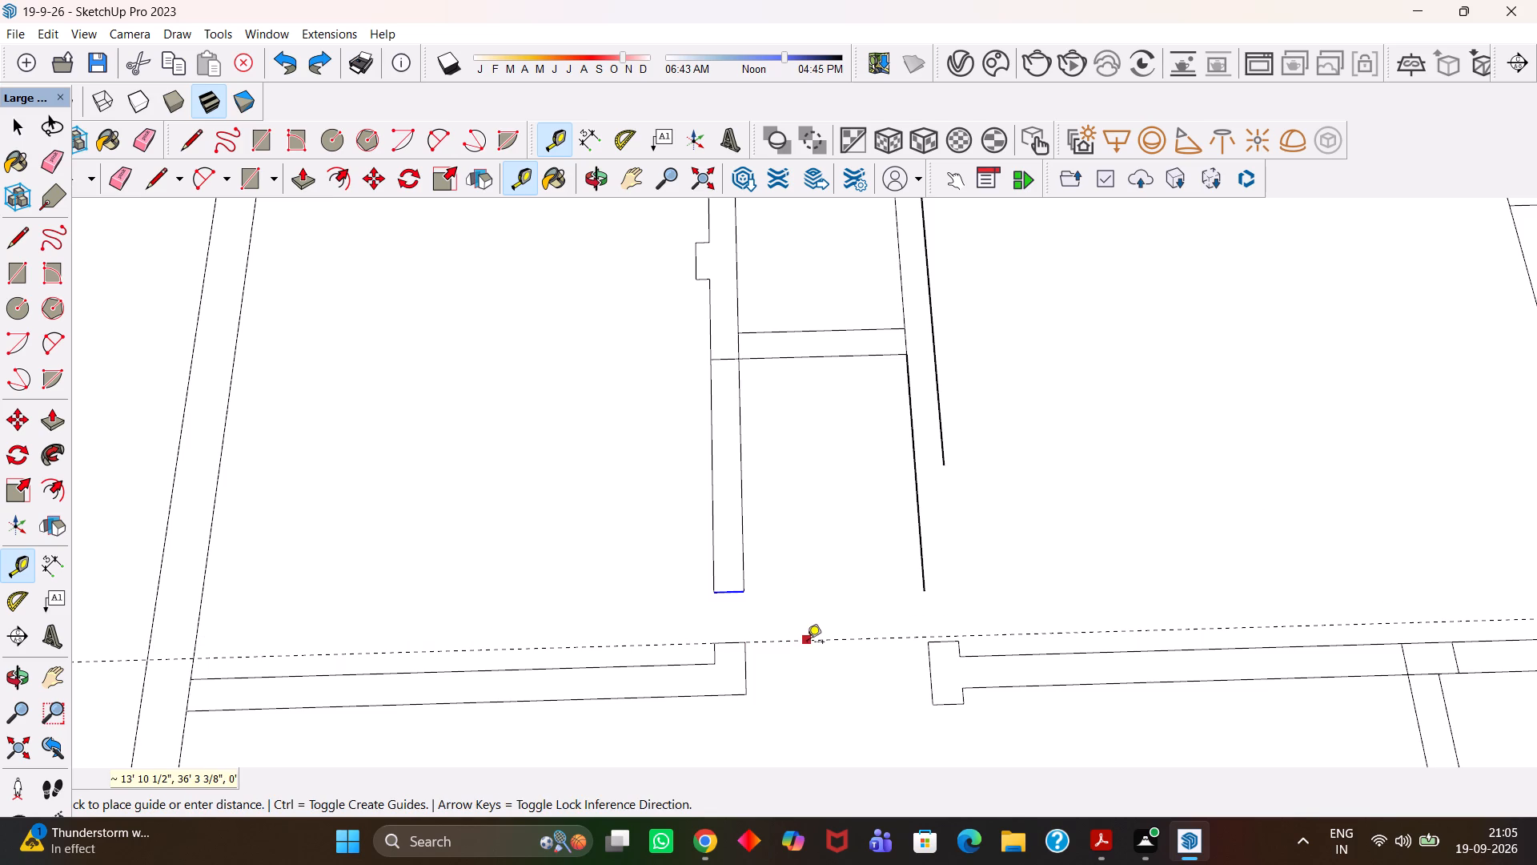
pyautogui.write("3'")
pyautogui.press('Return')
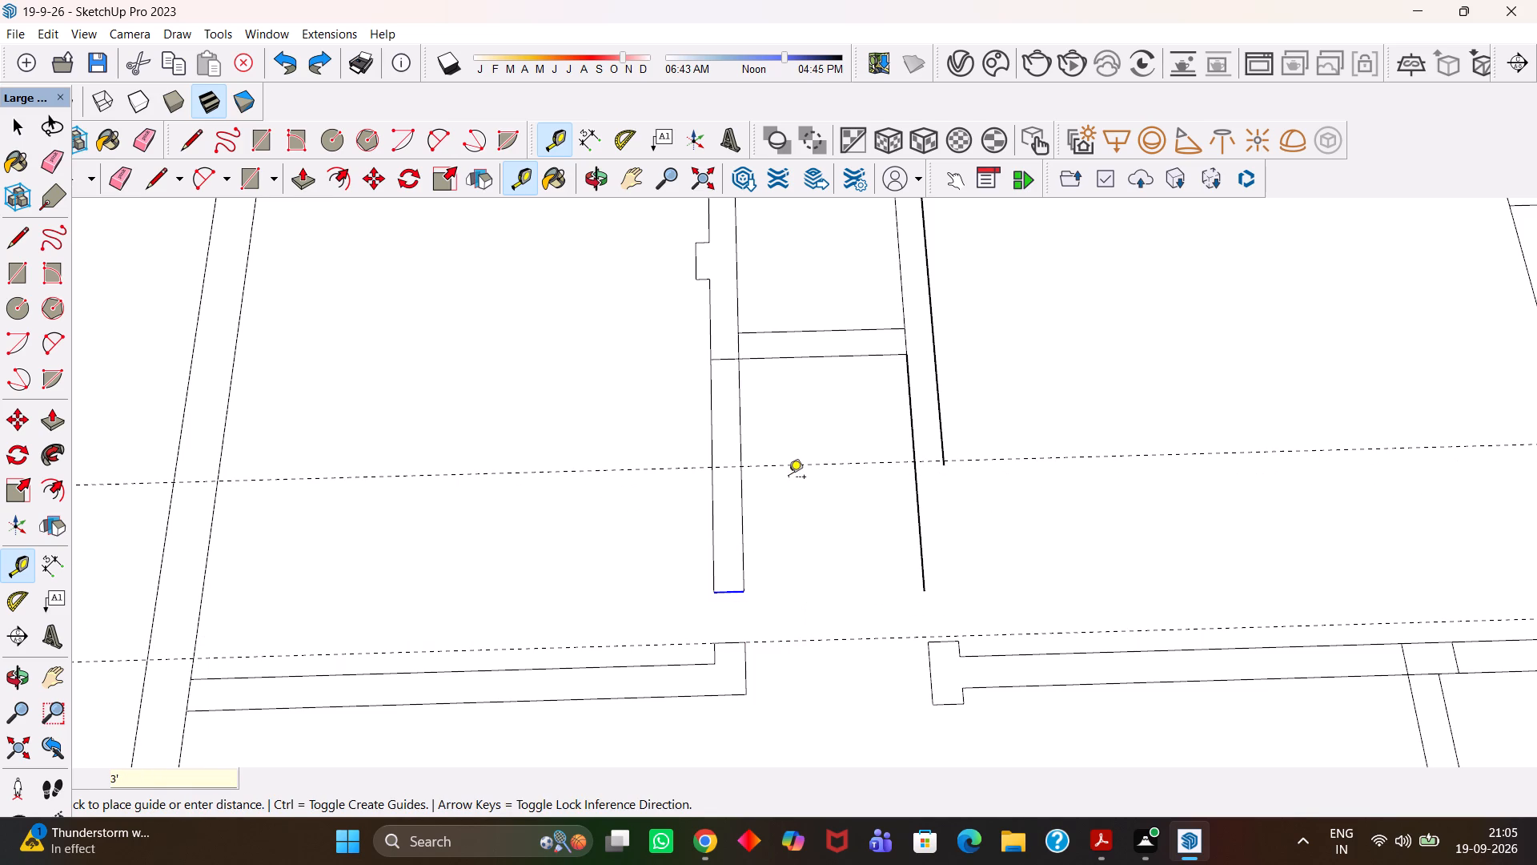
# Draw a 3' by 6" rectangle between the guides on the partition with the projection and a matching one on the passage partition.
pyautogui.press('r')
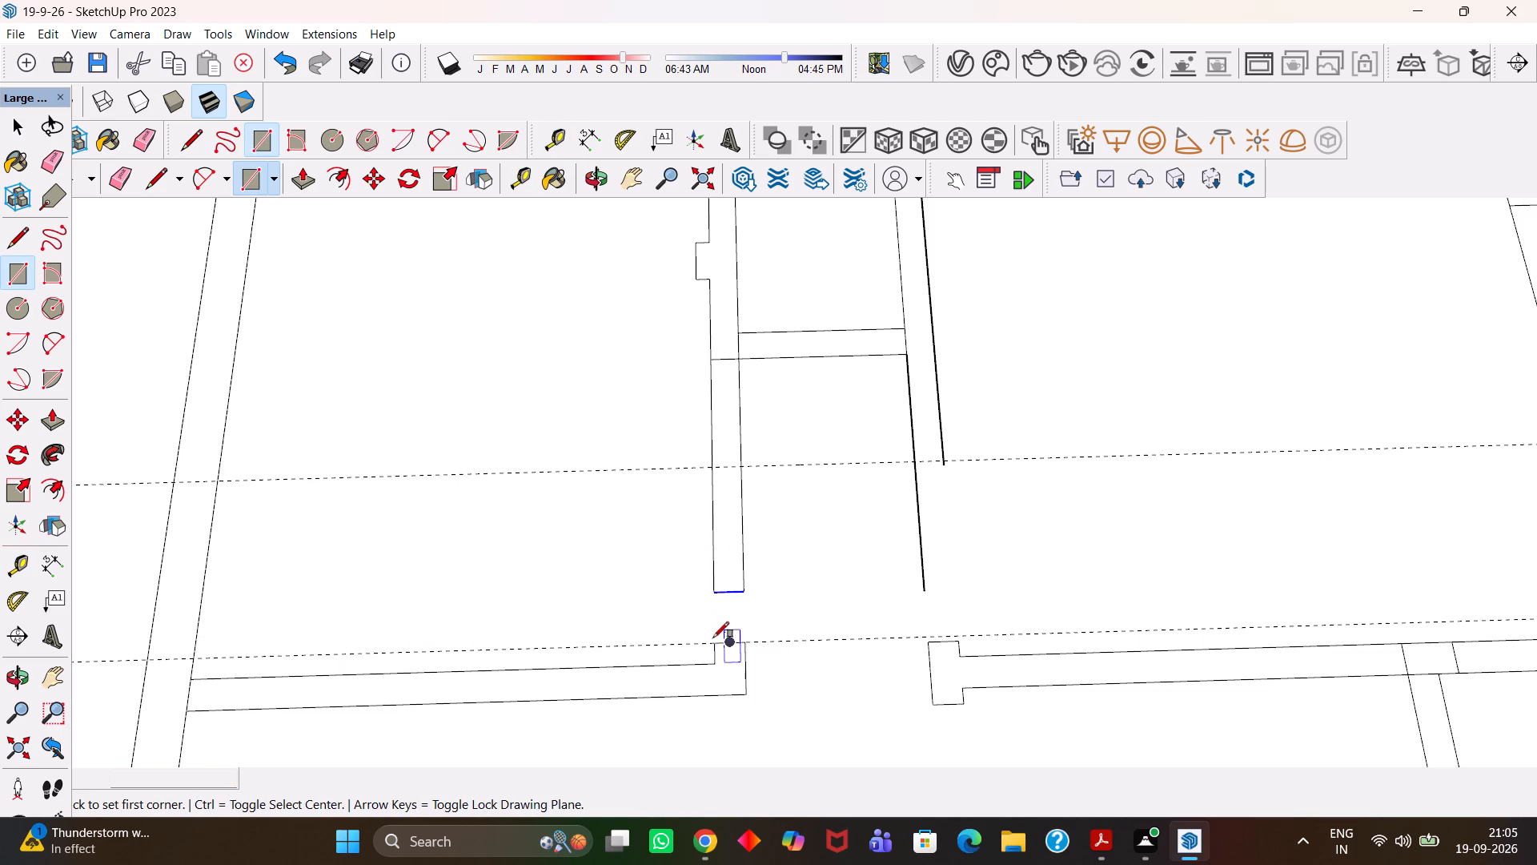
pyautogui.click(715, 638)
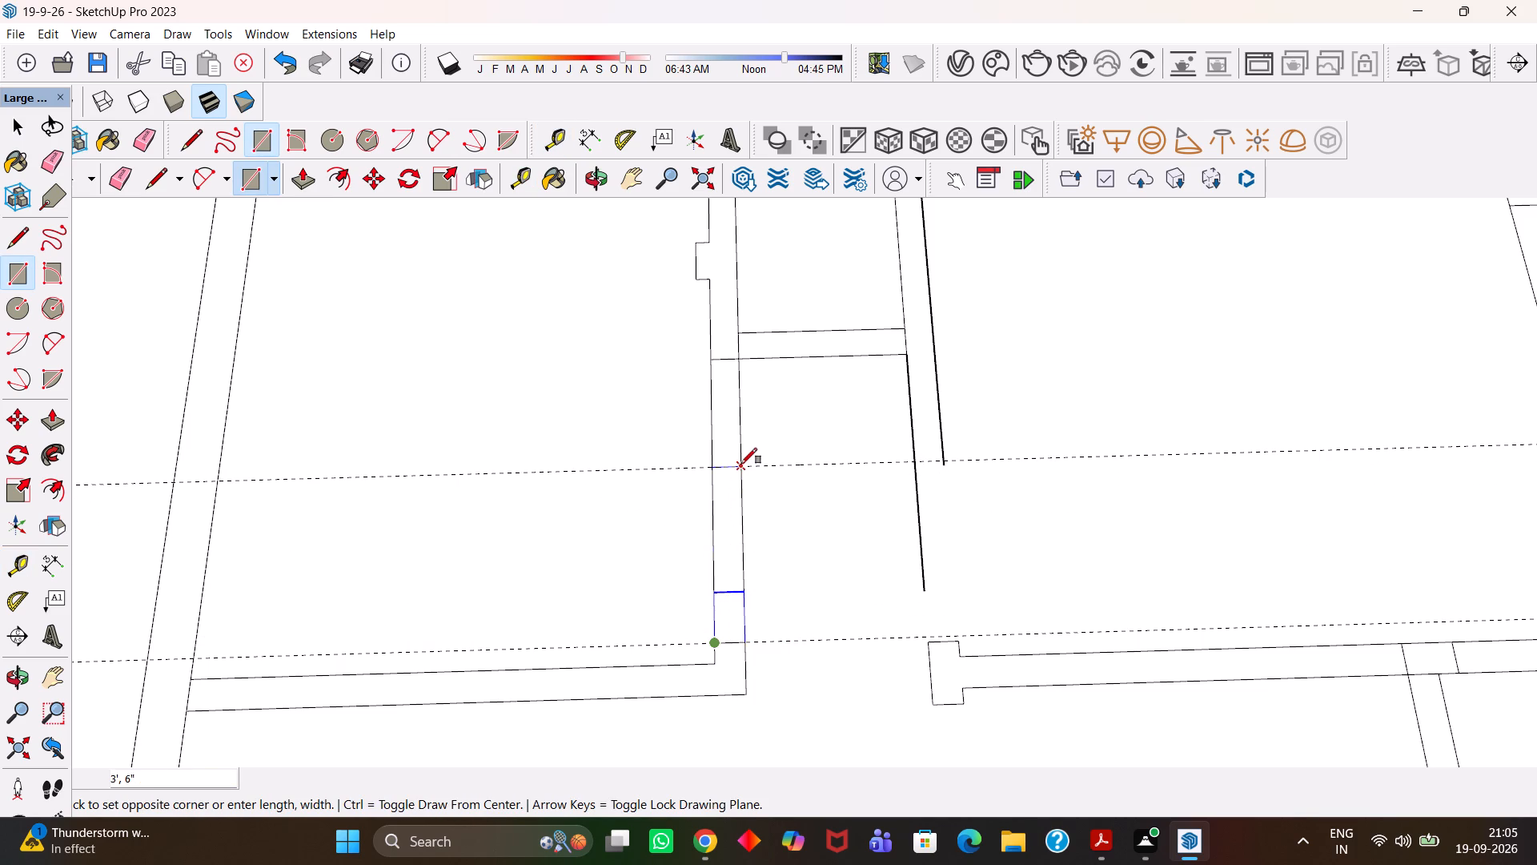
pyautogui.click(741, 464)
pyautogui.click(929, 637)
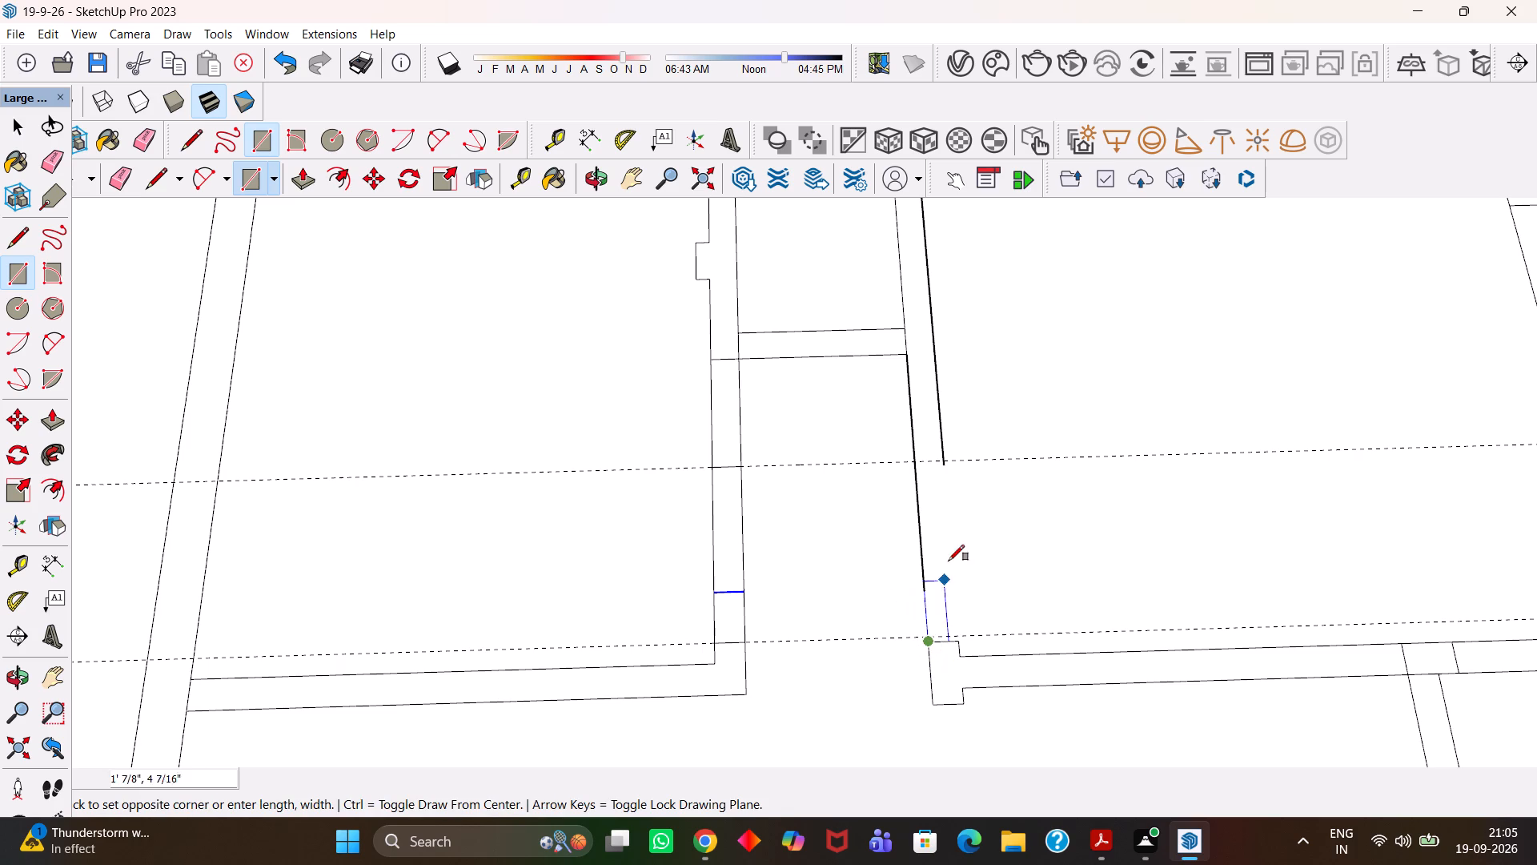
pyautogui.click(952, 464)
# Erase the side edges, old end line and lower guide between the two partitions and the wall returns, leaving 3' openings.
pyautogui.scroll(2, 942, 472)
pyautogui.press('e')
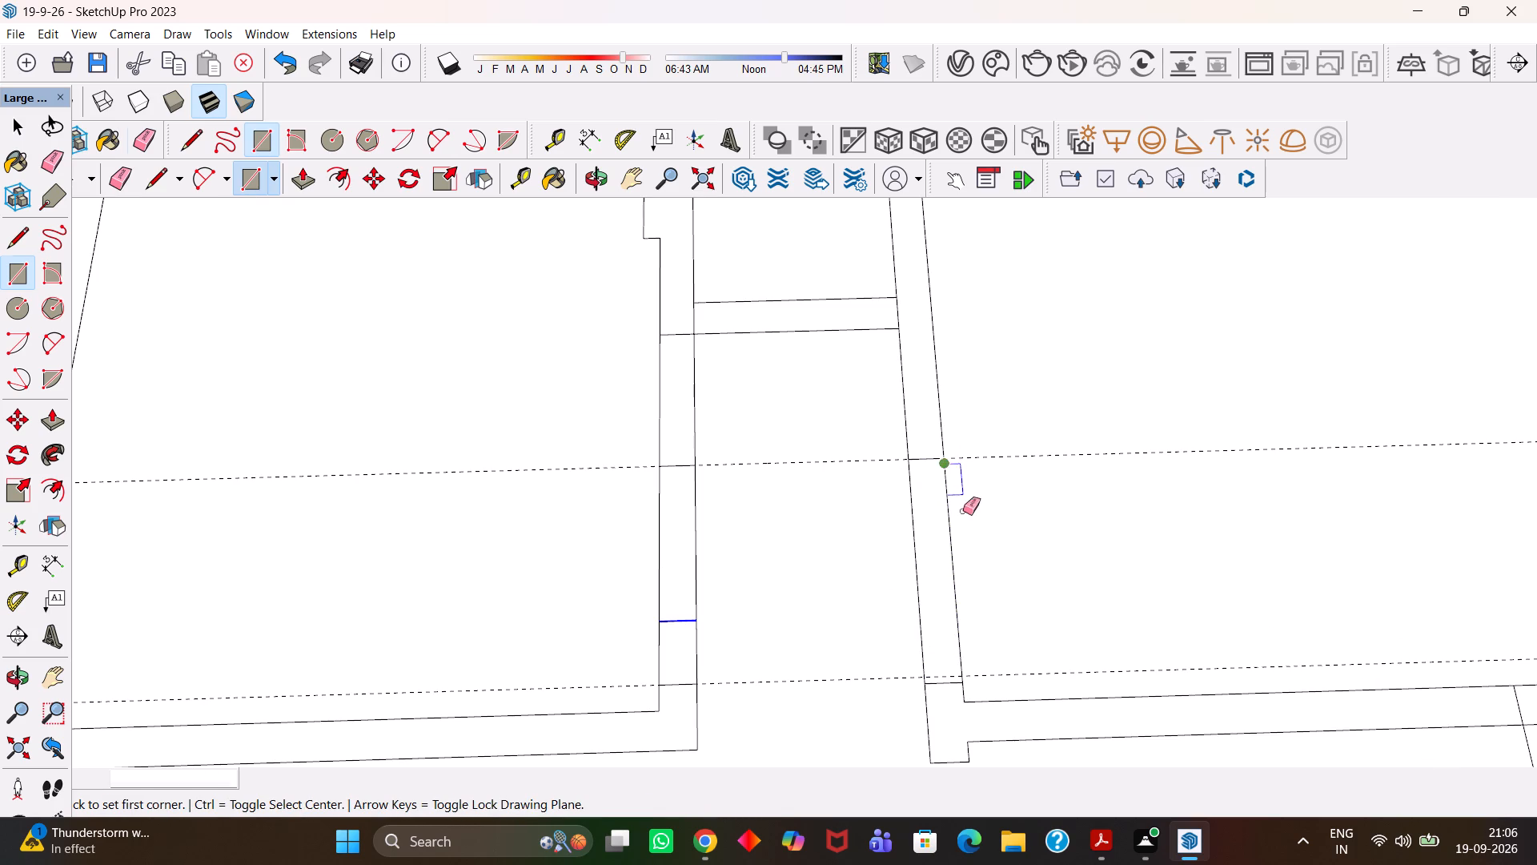
pyautogui.moveTo(1017, 562); pyautogui.dragTo(921, 563)
pyautogui.moveTo(849, 563); pyautogui.dragTo(696, 626)
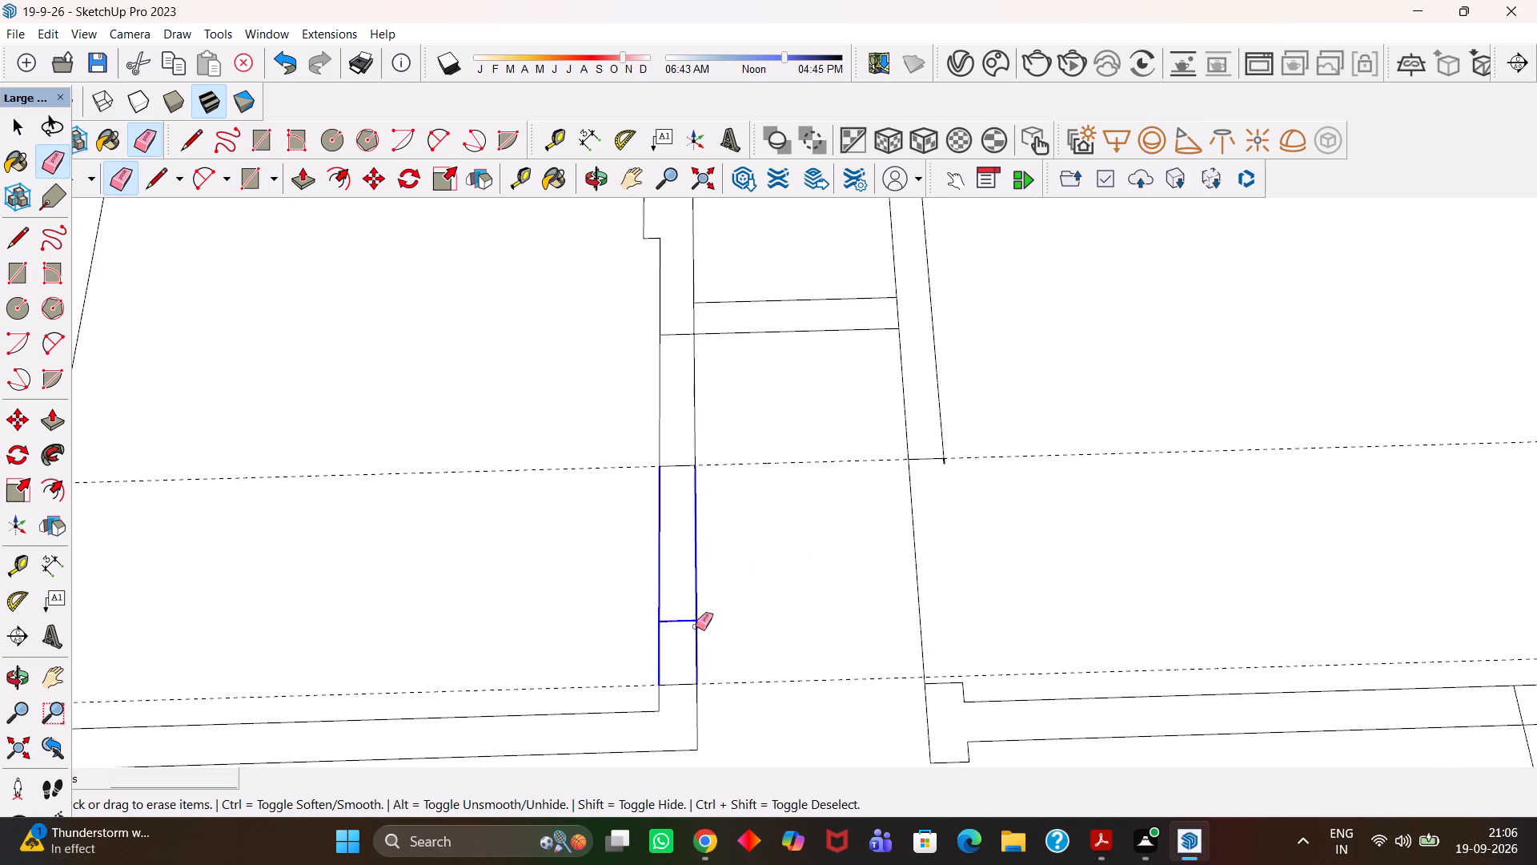
pyautogui.moveTo(696, 626); pyautogui.dragTo(706, 628)
pyautogui.moveTo(865, 608); pyautogui.dragTo(965, 634)
pyautogui.moveTo(1005, 679); pyautogui.dragTo(967, 671)
pyautogui.moveTo(933, 627); pyautogui.dragTo(905, 568)
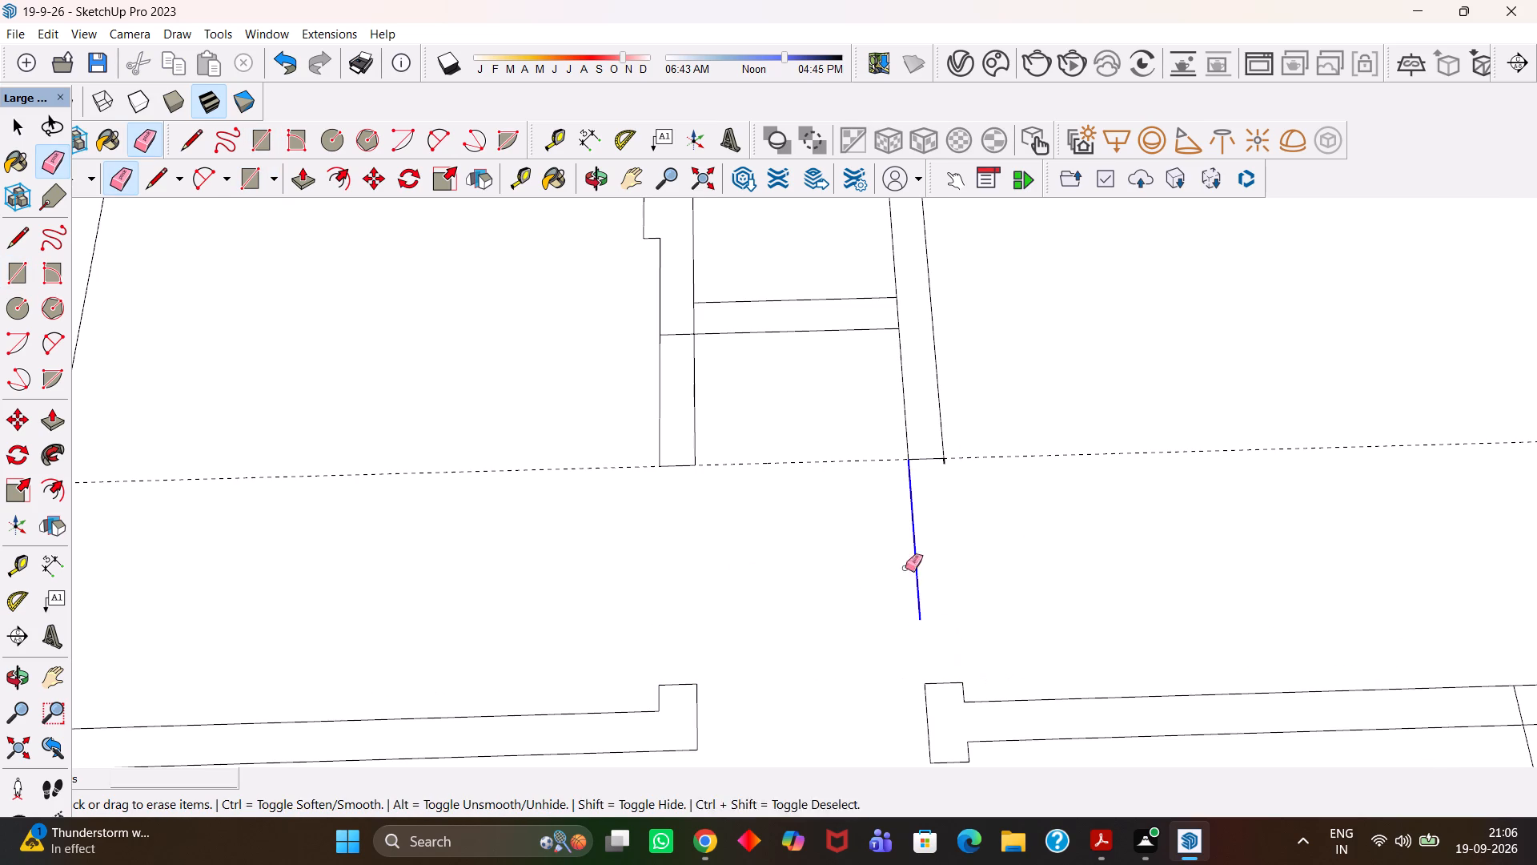
pyautogui.moveTo(905, 568); pyautogui.dragTo(898, 549)
# Erase the leftover line end at the passage partition's lower corner and the guide along the partition ends.
pyautogui.scroll(4, 955, 467)
pyautogui.click(944, 460)
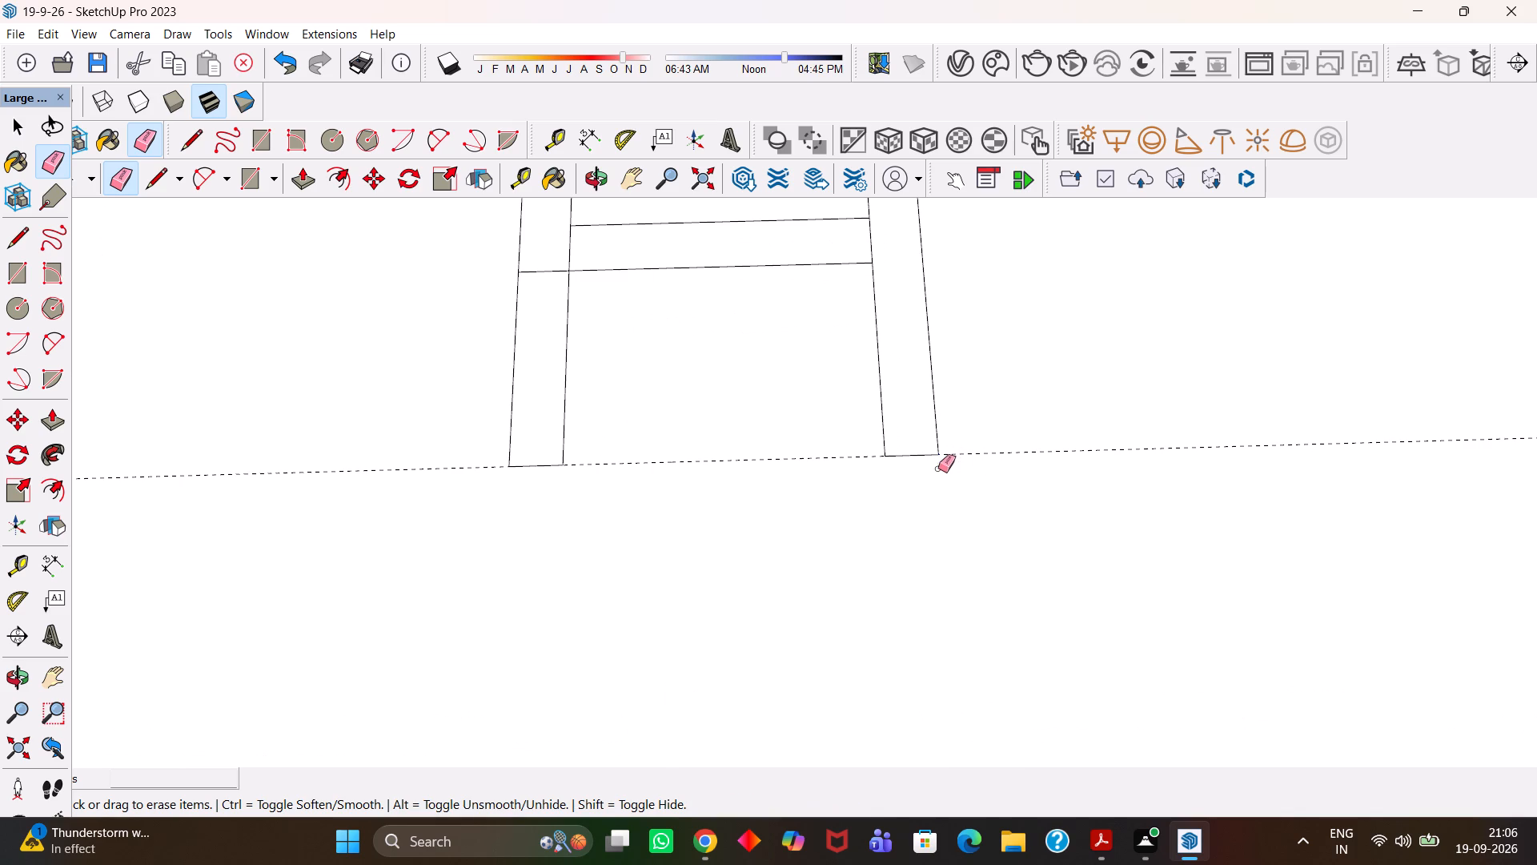
pyautogui.moveTo(1007, 427); pyautogui.dragTo(953, 481)
# Erase the dividing edges where the short cross partition meets the passage partition and the partition with the projection.
pyautogui.scroll(-9, 715, 445)
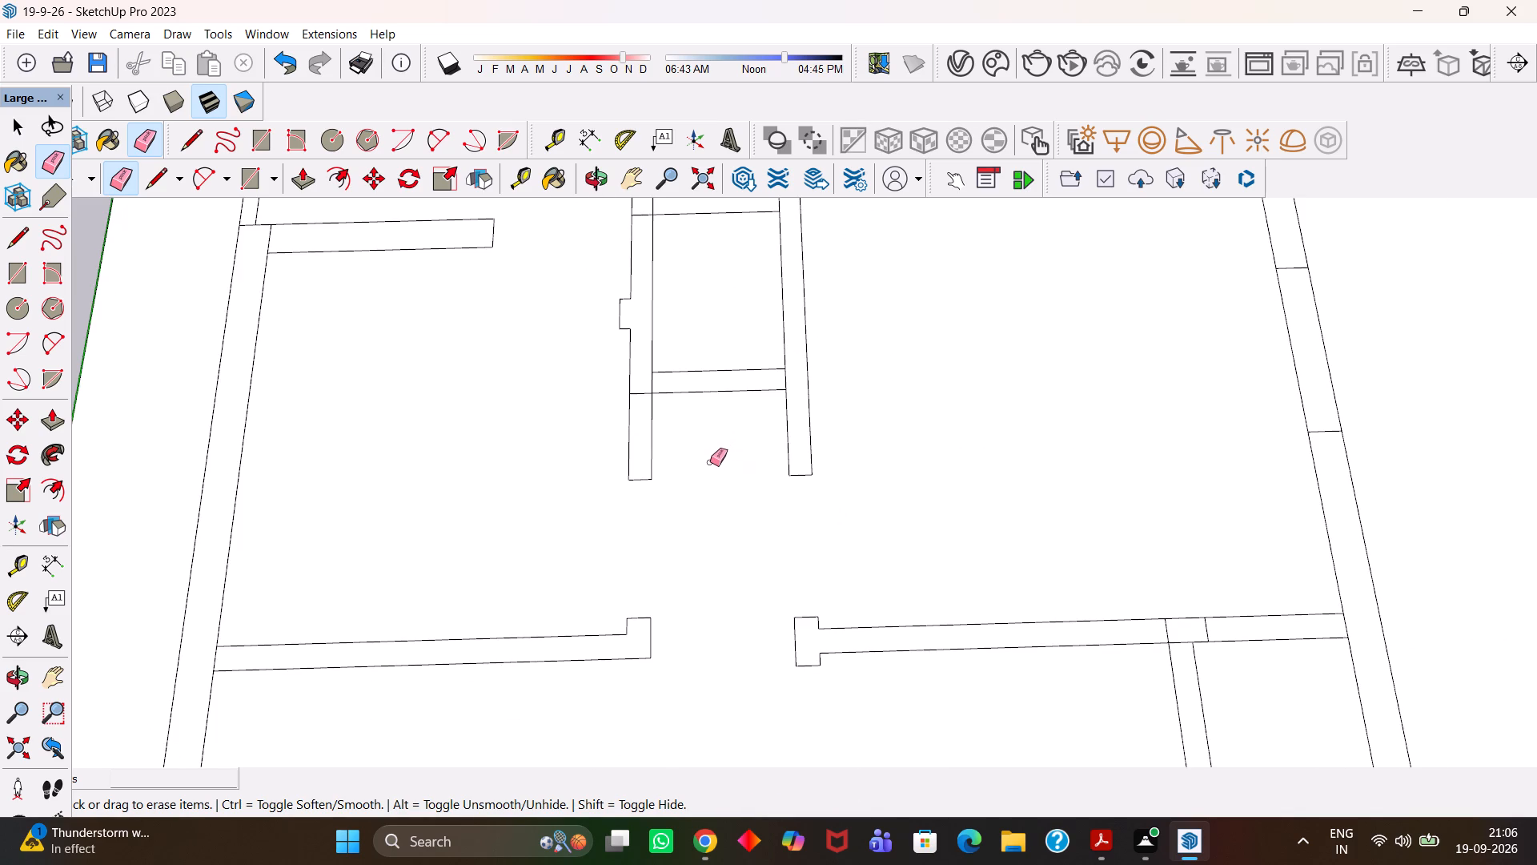
pyautogui.scroll(3, 710, 462)
pyautogui.press('h')
pyautogui.moveTo(795, 397); pyautogui.dragTo(800, 437)
pyautogui.scroll(2, 808, 404)
pyautogui.press('e')
pyautogui.click(820, 384)
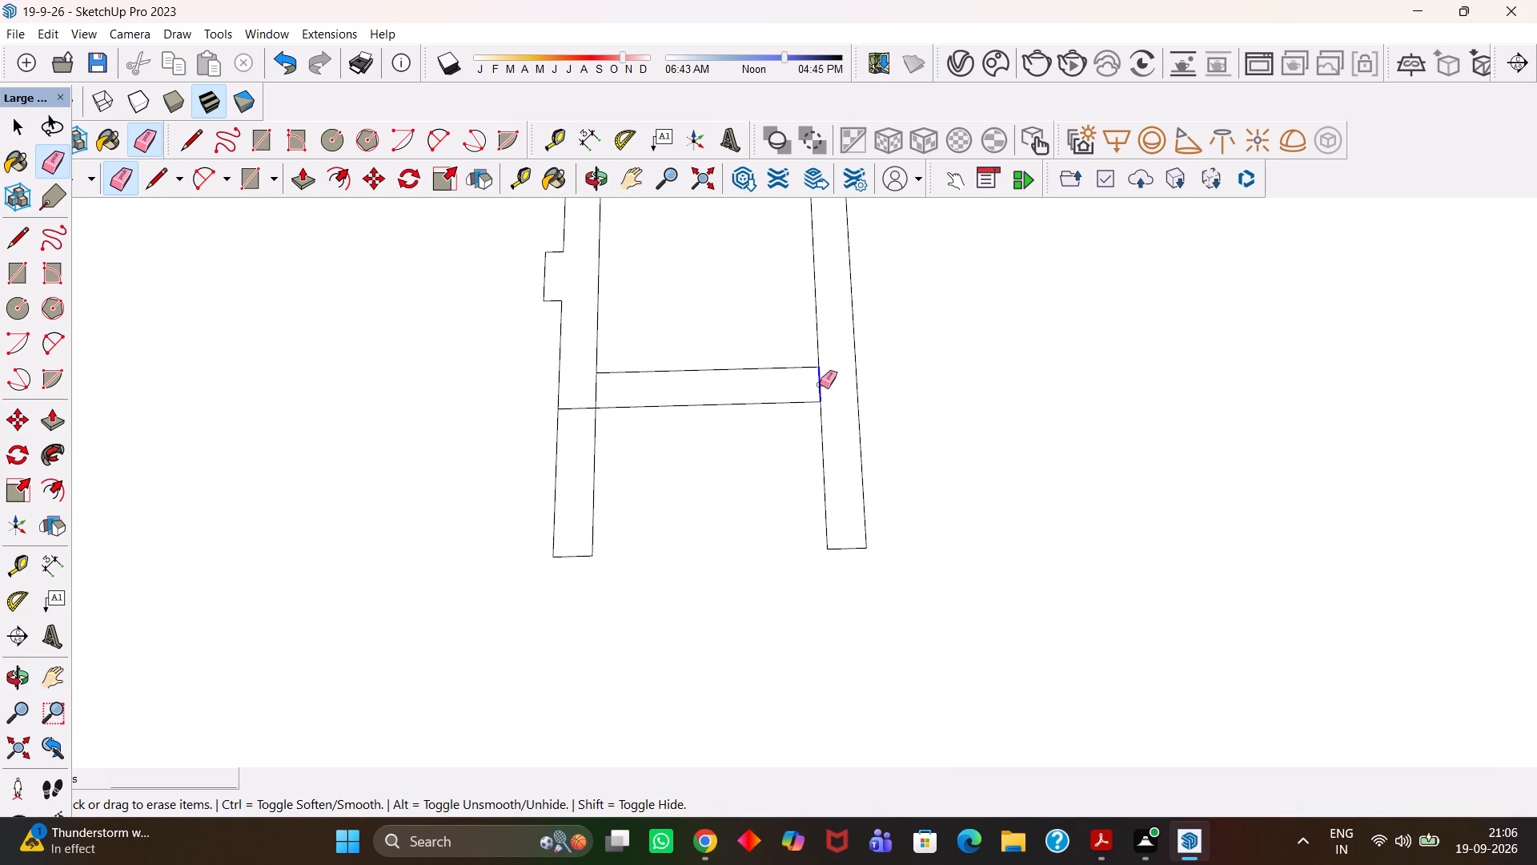
pyautogui.click(598, 398)
pyautogui.moveTo(586, 396); pyautogui.dragTo(576, 408)
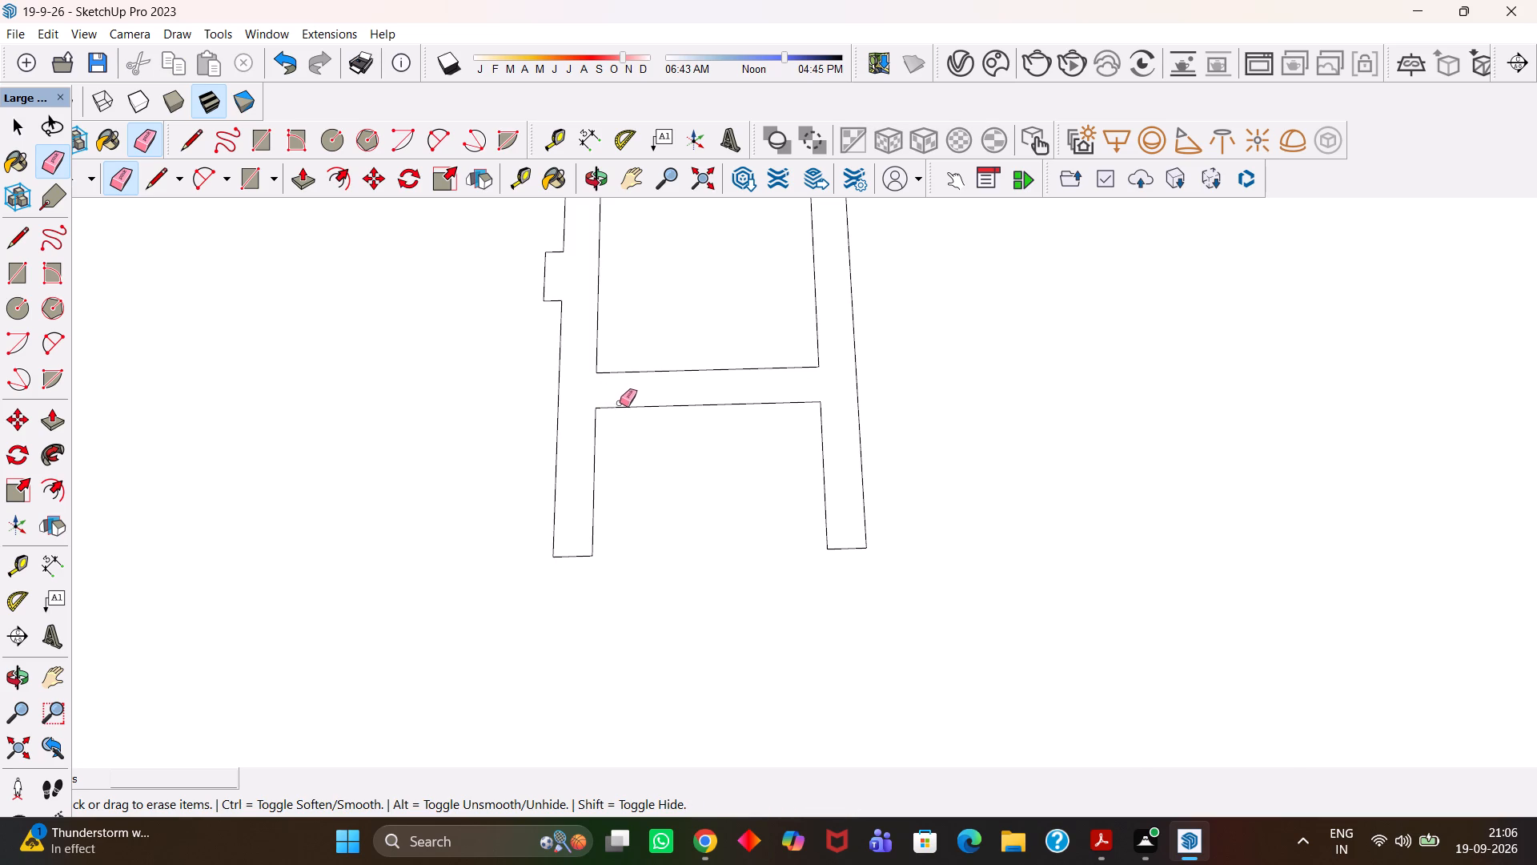
# Examine the junction of the long horizontal partition with the short perpendicular partition and the outer side wall.
pyautogui.press('h')
pyautogui.scroll(-6, 626, 412)
pyautogui.moveTo(656, 510); pyautogui.dragTo(736, 463)
pyautogui.scroll(-5, 722, 511)
pyautogui.moveTo(902, 519); pyautogui.dragTo(873, 542)
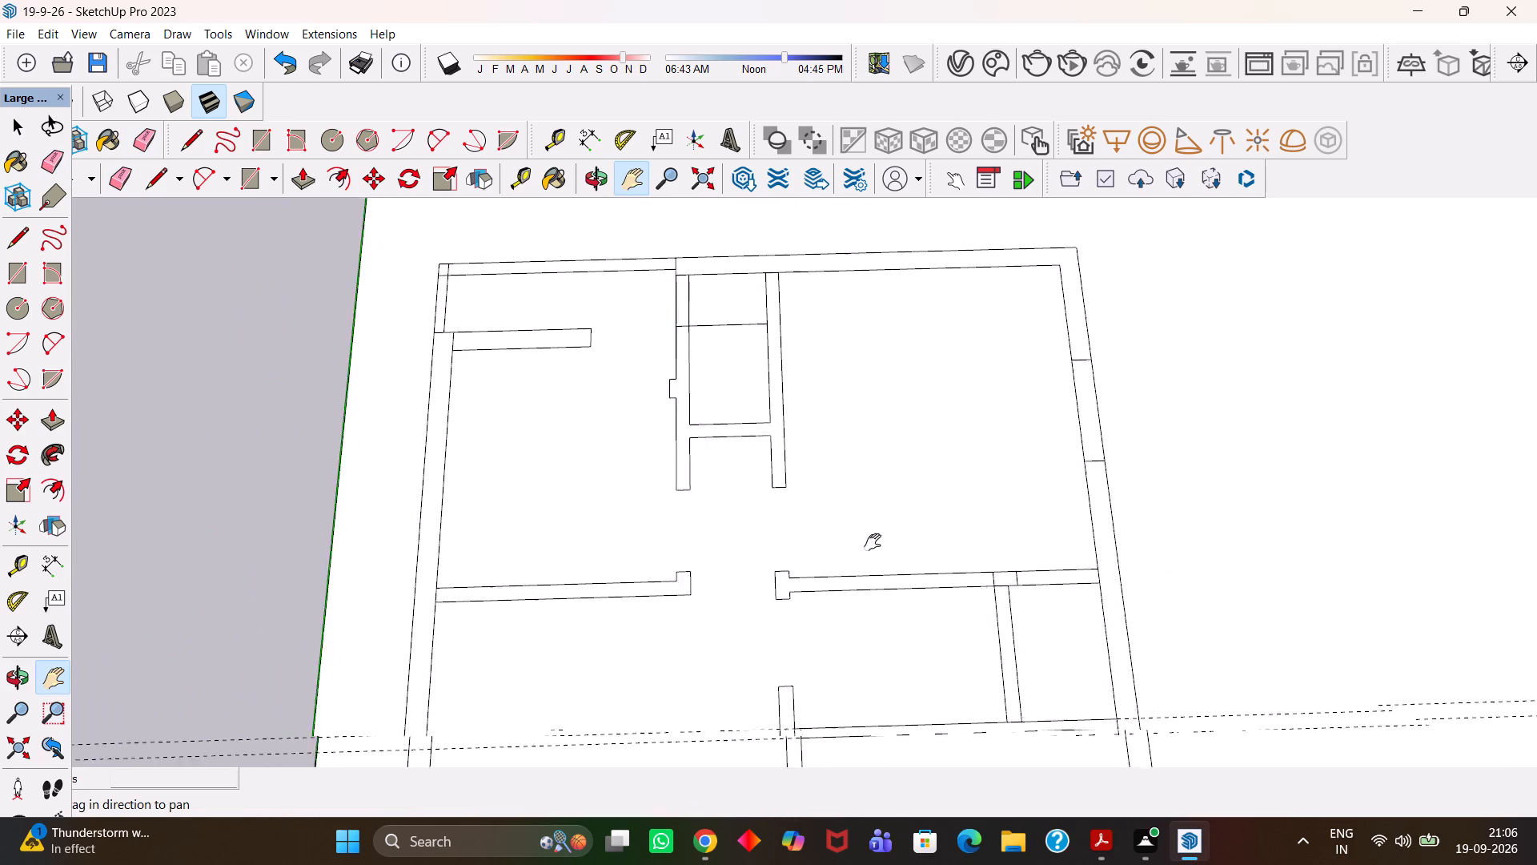
pyautogui.moveTo(873, 542); pyautogui.dragTo(801, 549)
pyautogui.scroll(6, 919, 602)
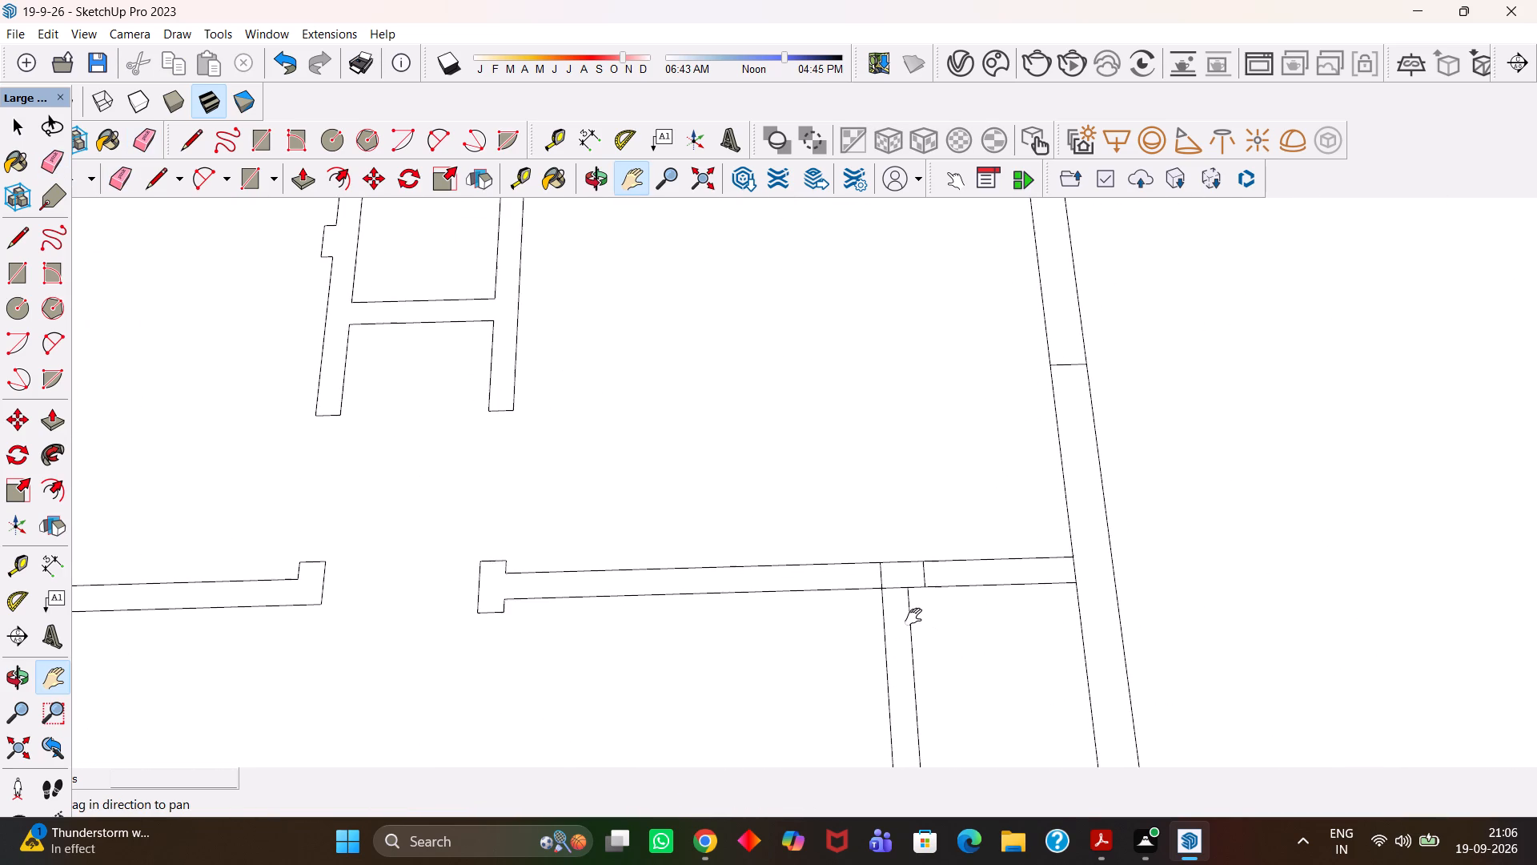
pyautogui.scroll(4, 900, 612)
pyautogui.press('e')
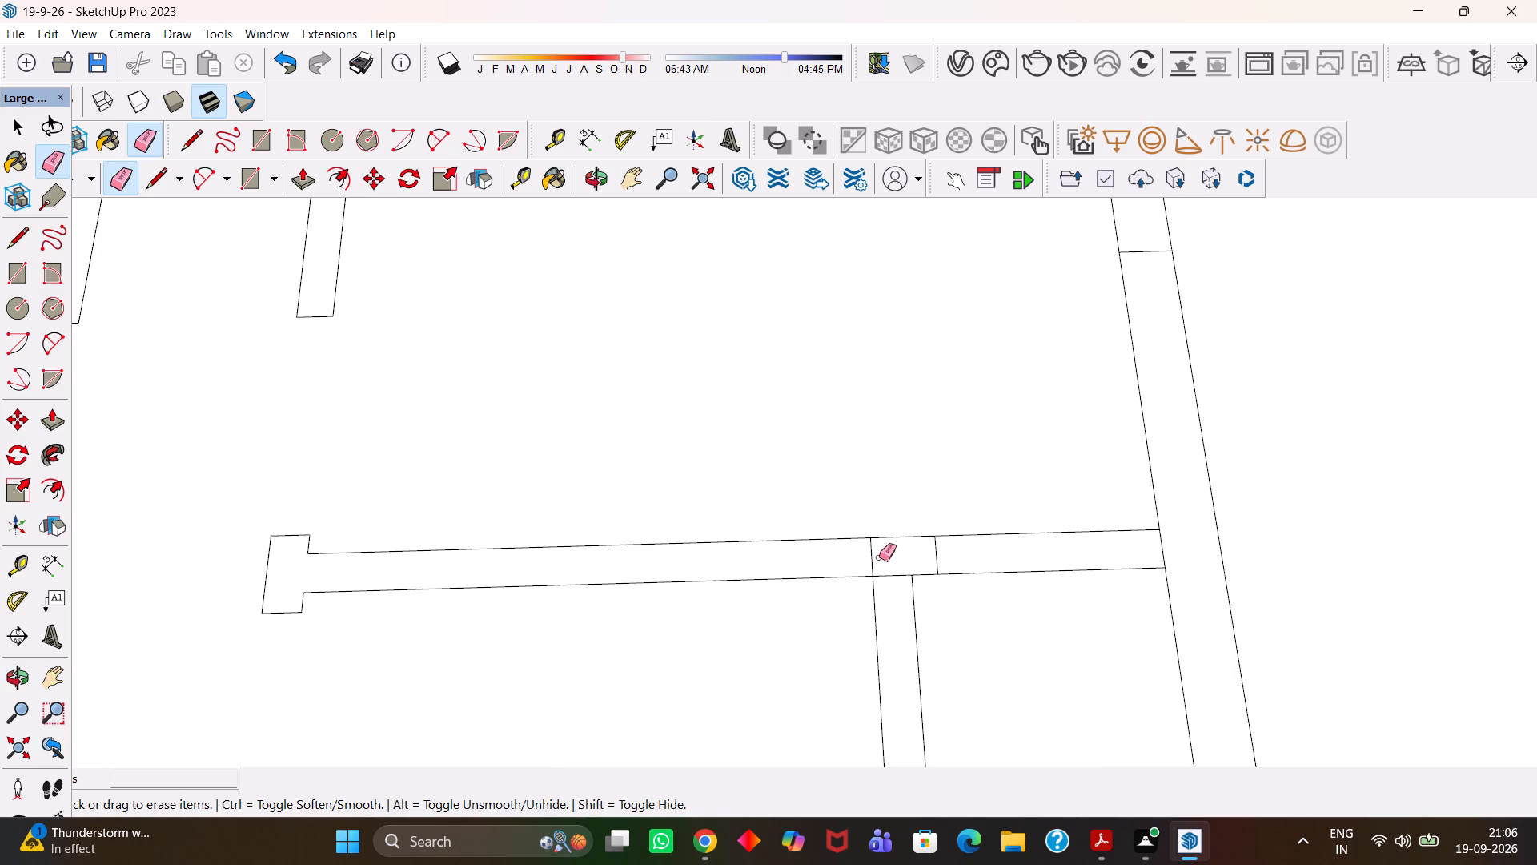
pyautogui.scroll(-4, 879, 557)
pyautogui.scroll(1, 879, 557)
pyautogui.scroll(-3, 879, 557)
pyautogui.press('h')
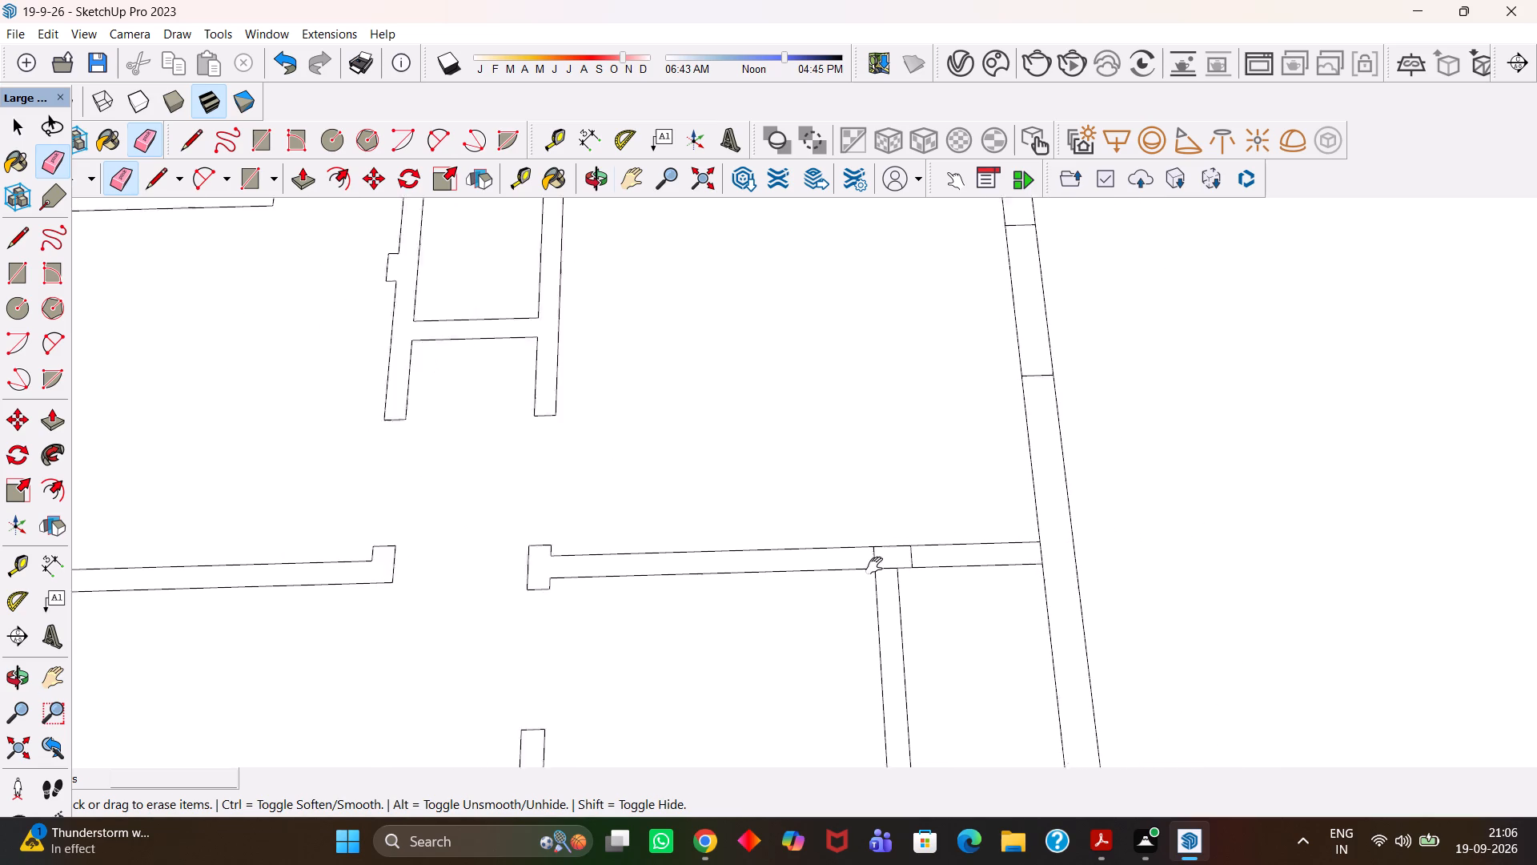
pyautogui.scroll(-3, 874, 565)
pyautogui.press('h')
pyautogui.moveTo(905, 561); pyautogui.dragTo(917, 531)
pyautogui.press('h')
pyautogui.scroll(3, 977, 566)
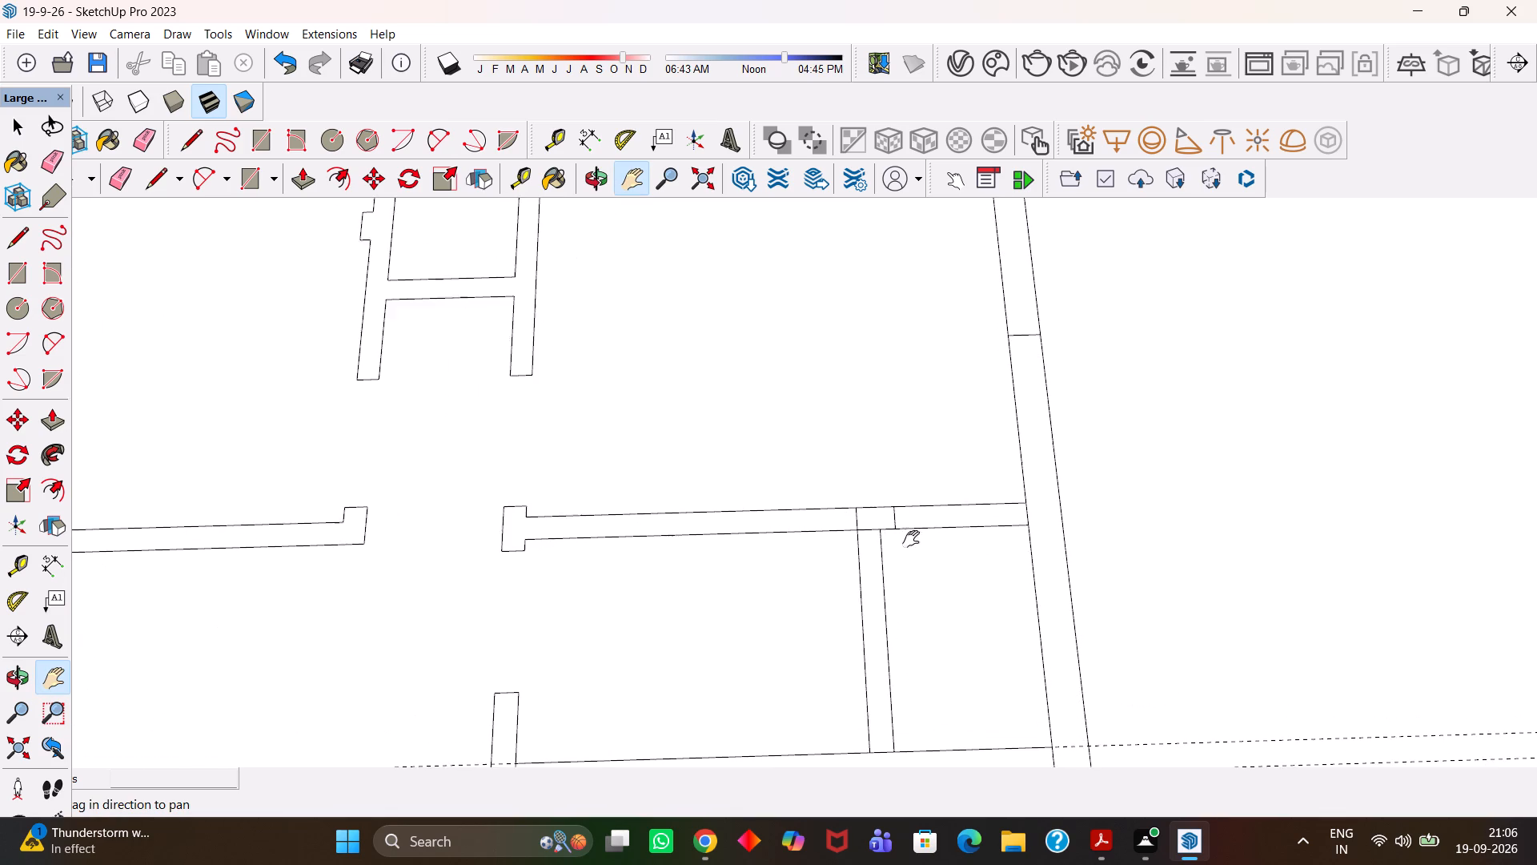
pyautogui.scroll(2, 895, 531)
pyautogui.press('h')
pyautogui.scroll(-2, 889, 536)
pyautogui.press('h')
pyautogui.press('h')
pyautogui.scroll(3, 887, 537)
pyautogui.press('h')
pyautogui.scroll(2, 885, 544)
pyautogui.moveTo(874, 587); pyautogui.dragTo(874, 559)
pyautogui.scroll(-3, 874, 557)
pyautogui.scroll(2, 881, 555)
# Draw a centre line about 2' 11" long from the midpoint of the partition's cross edge to the outer side wall.
pyautogui.press('l')
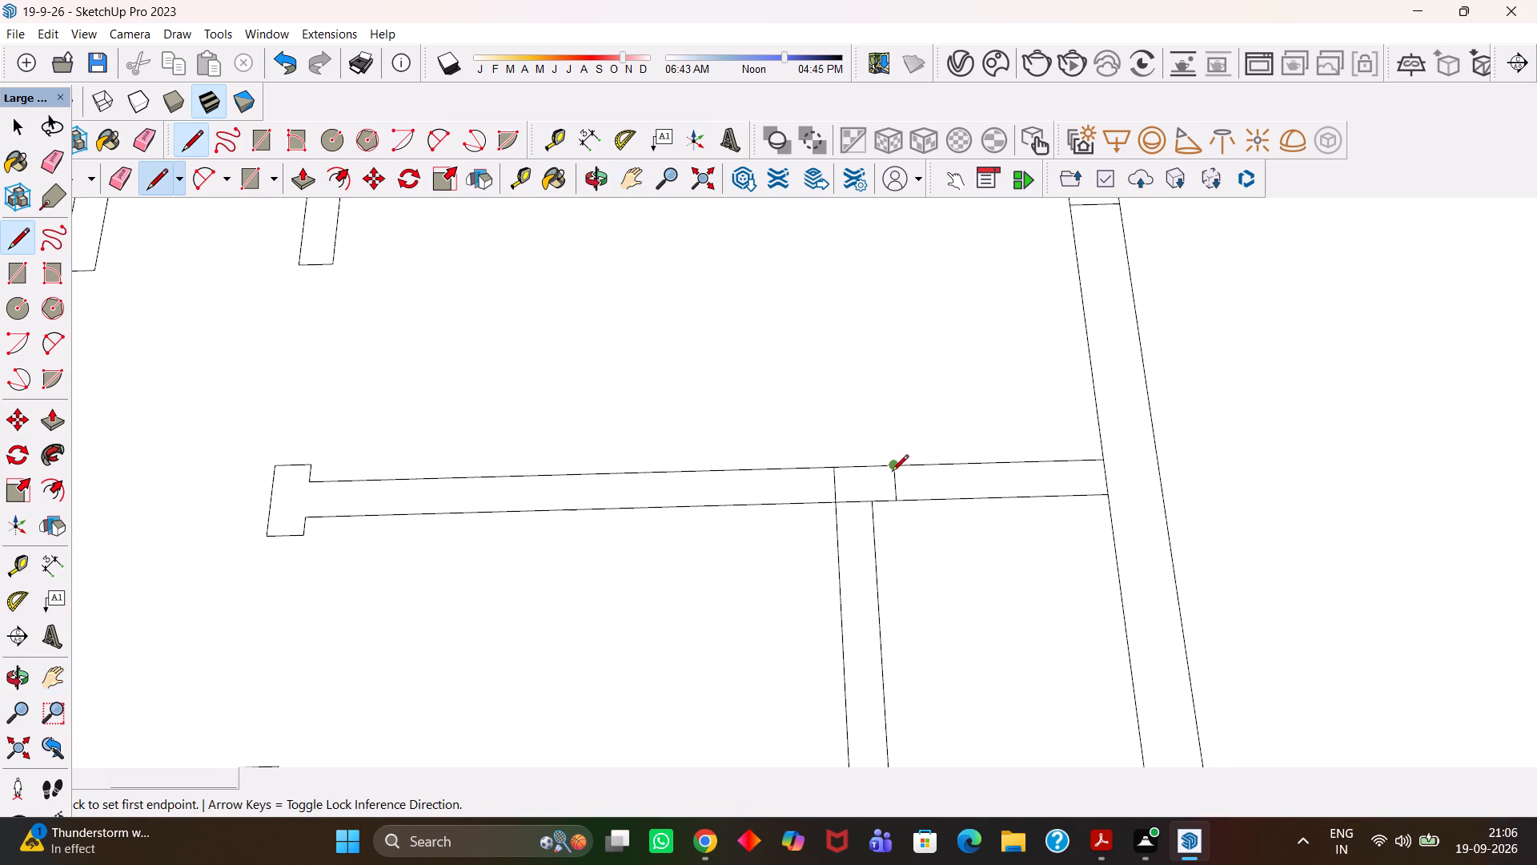
pyautogui.click(893, 481)
pyautogui.click(1106, 479)
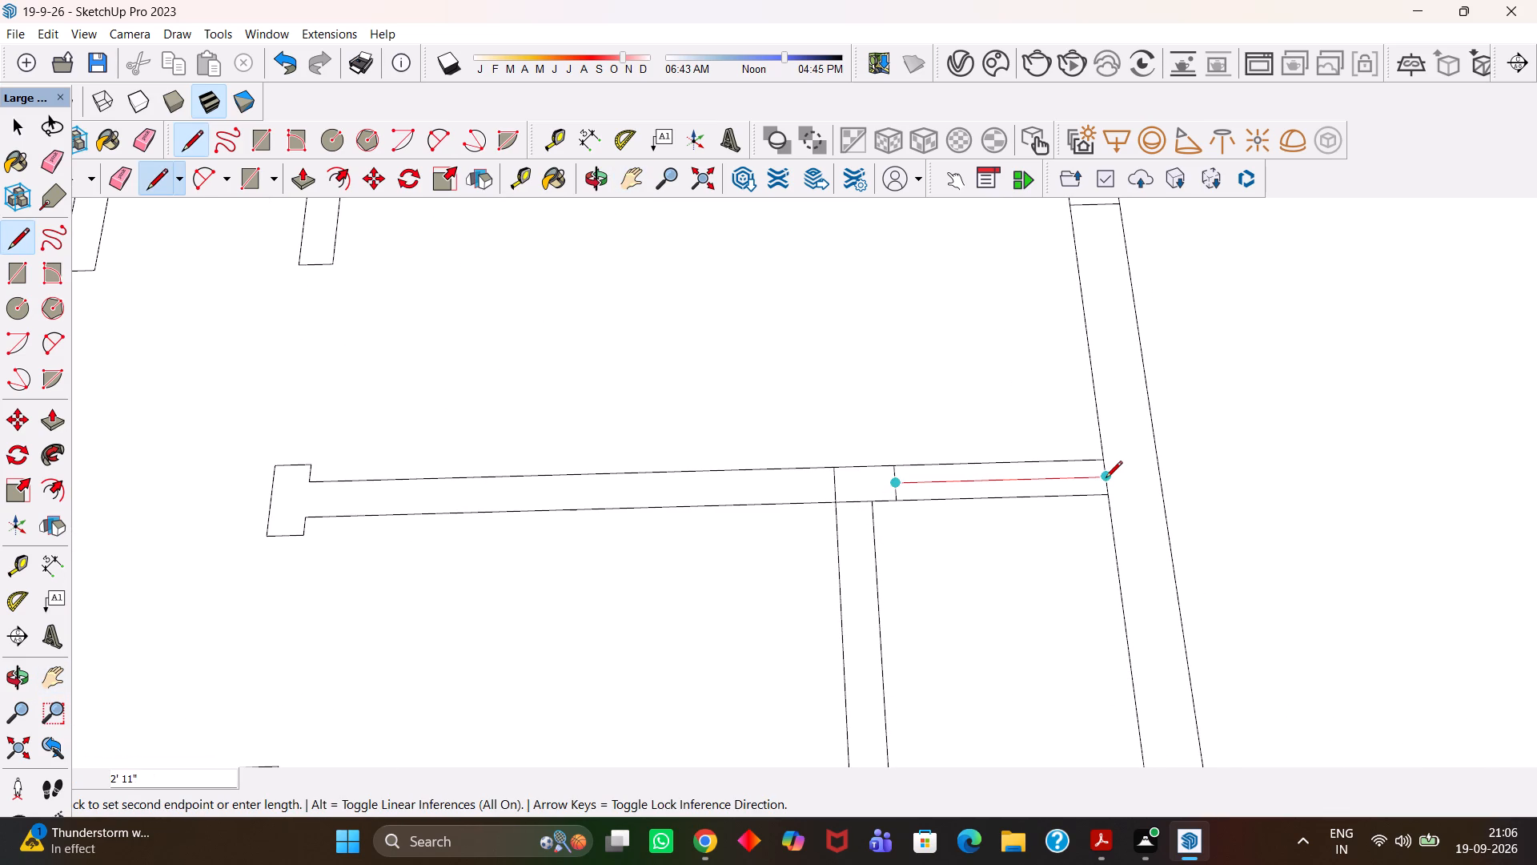
# Place a guide across the short perpendicular partition, parallel to the long horizontal partition, and a second guide 2' back toward that partition.
pyautogui.press('h')
pyautogui.scroll(-4, 1069, 489)
pyautogui.moveTo(974, 544); pyautogui.dragTo(982, 521)
pyautogui.scroll(2, 849, 505)
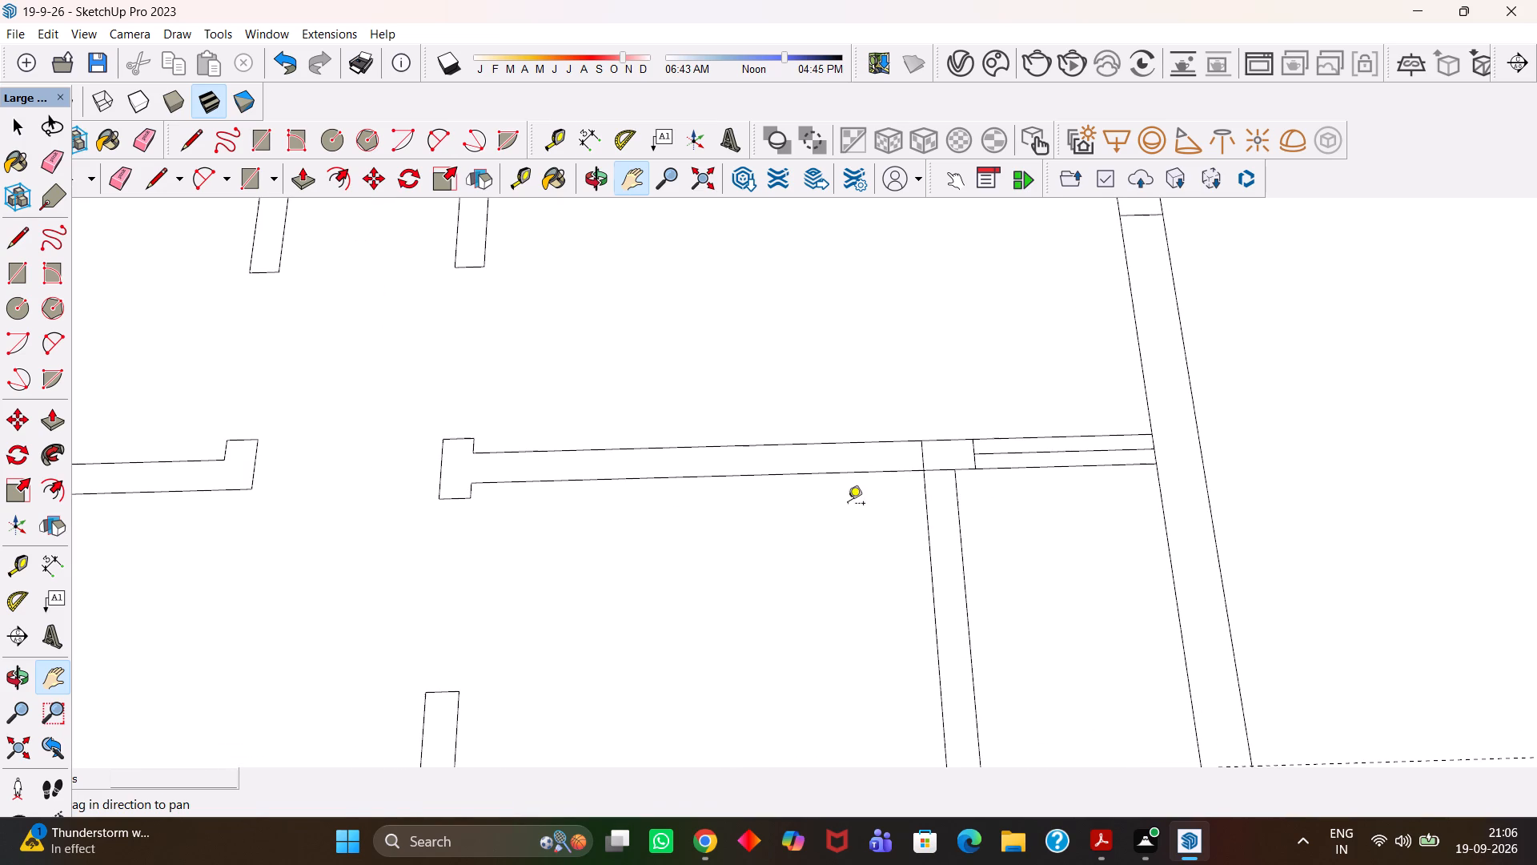
pyautogui.press('t')
pyautogui.click(821, 477)
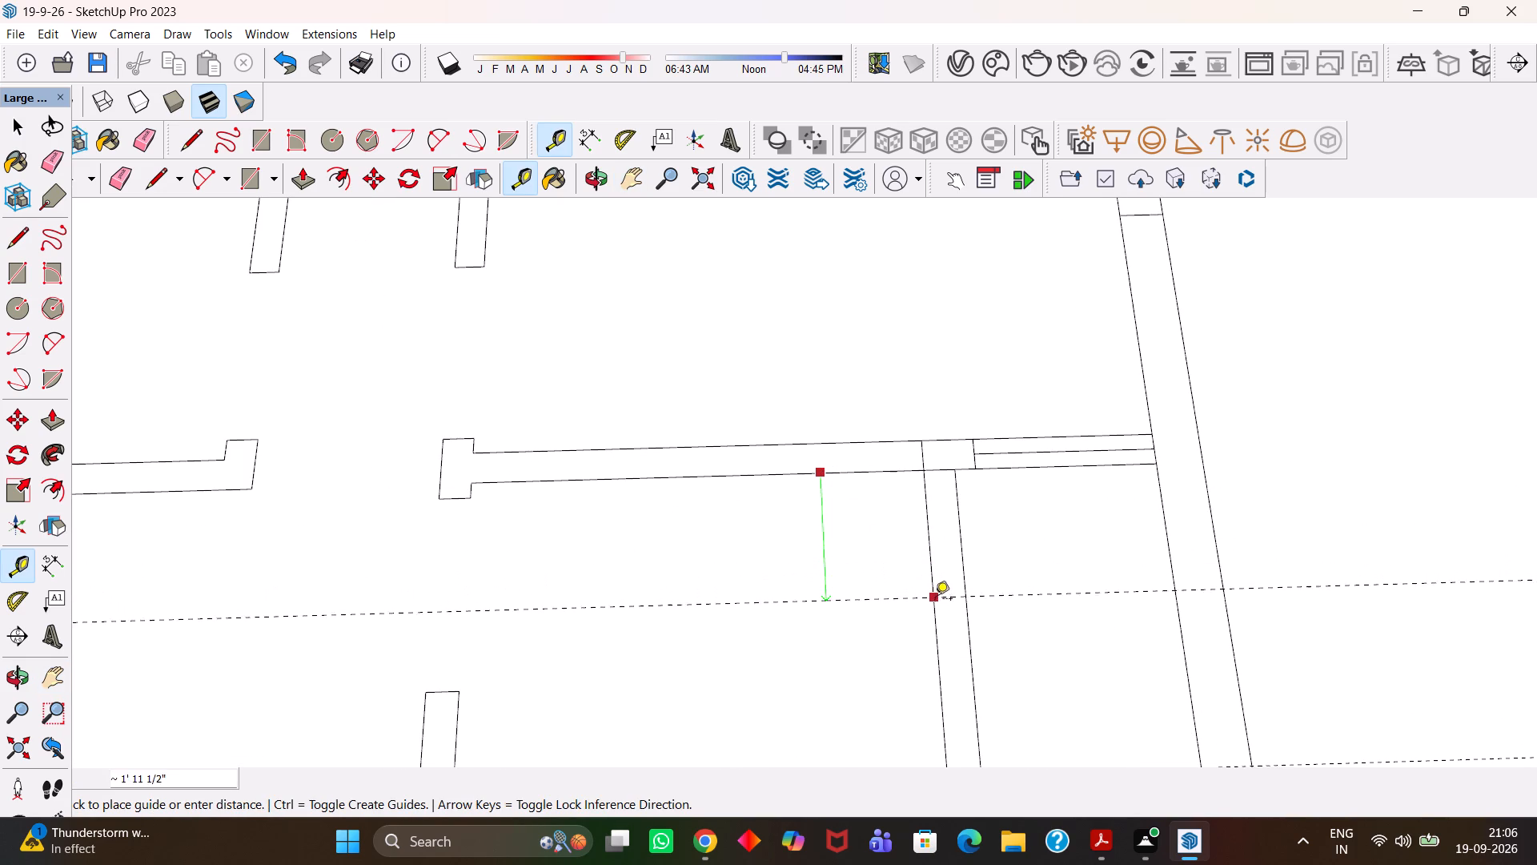
pyautogui.click(935, 621)
pyautogui.click(879, 620)
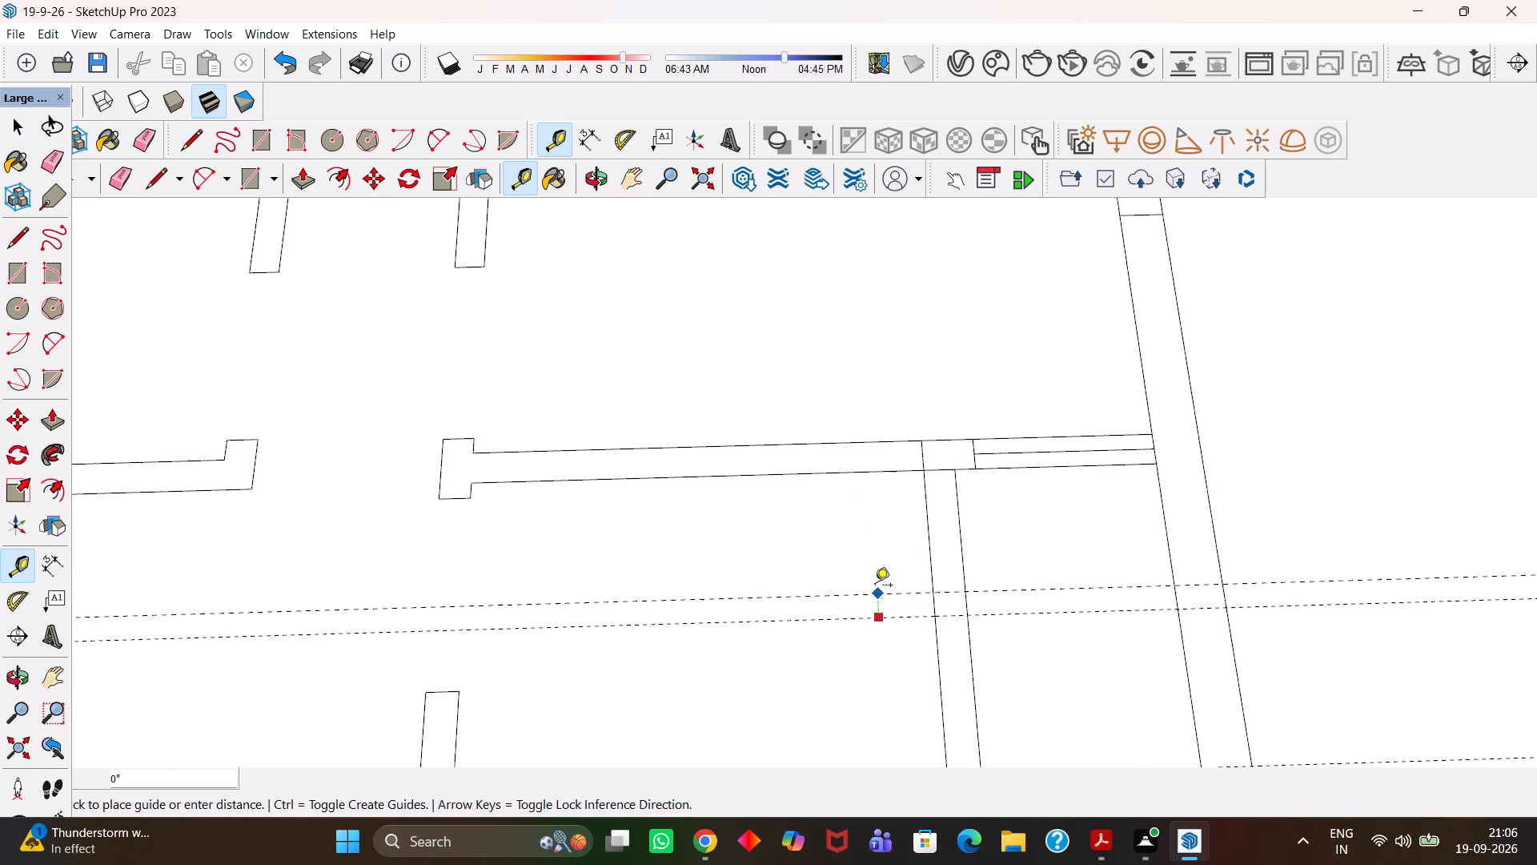
pyautogui.scroll(-2, 875, 586)
pyautogui.write("2'")
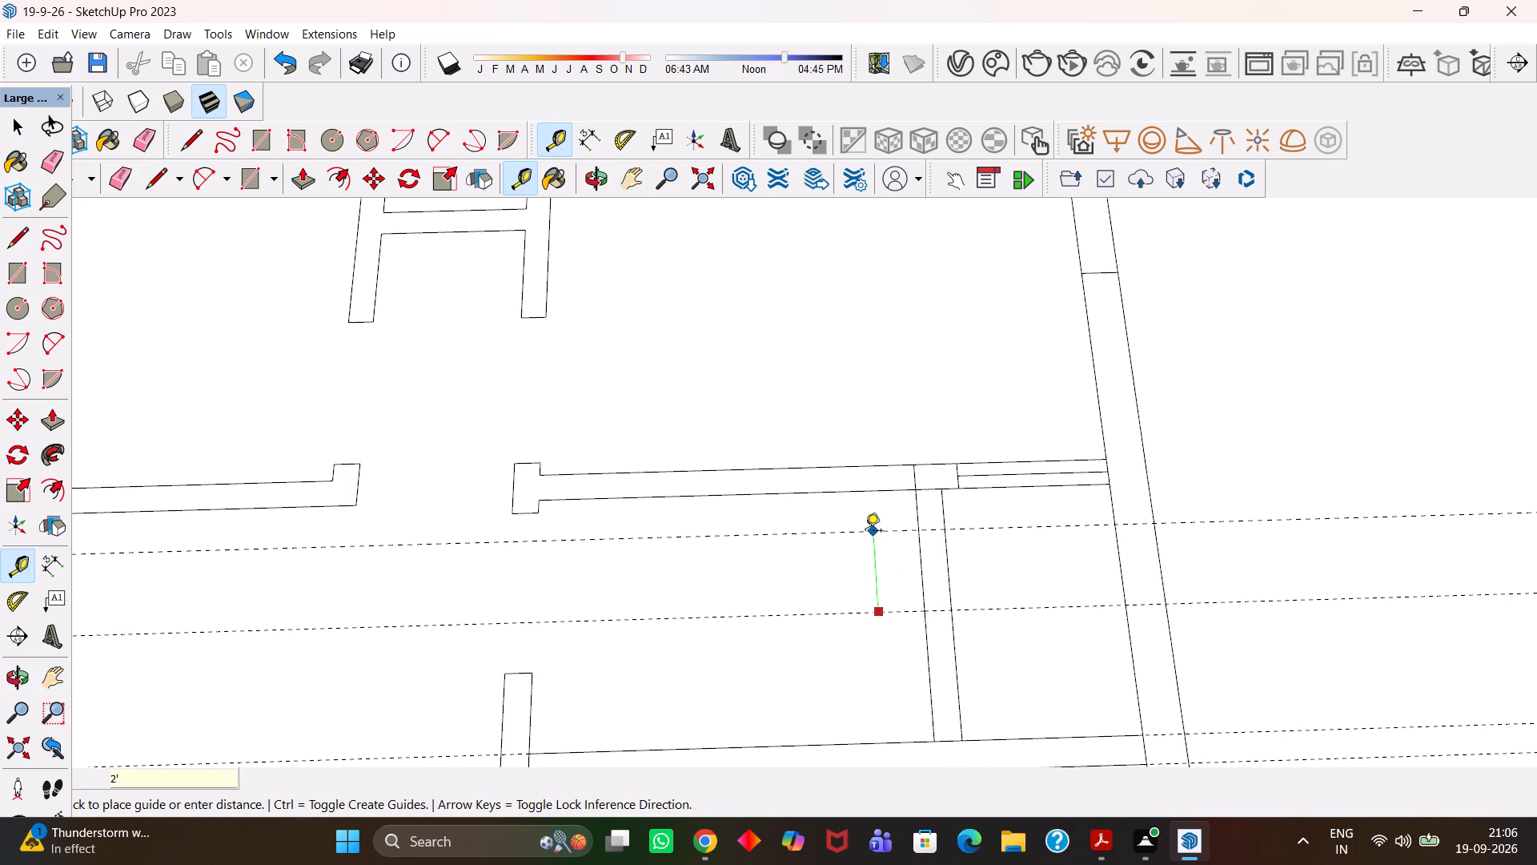
pyautogui.press('Return')
# Draw a rectangle about 1' 9 11/16" by 6" across the short partition's thickness, starting from the lower guide.
pyautogui.press('r')
pyautogui.scroll(2, 902, 563)
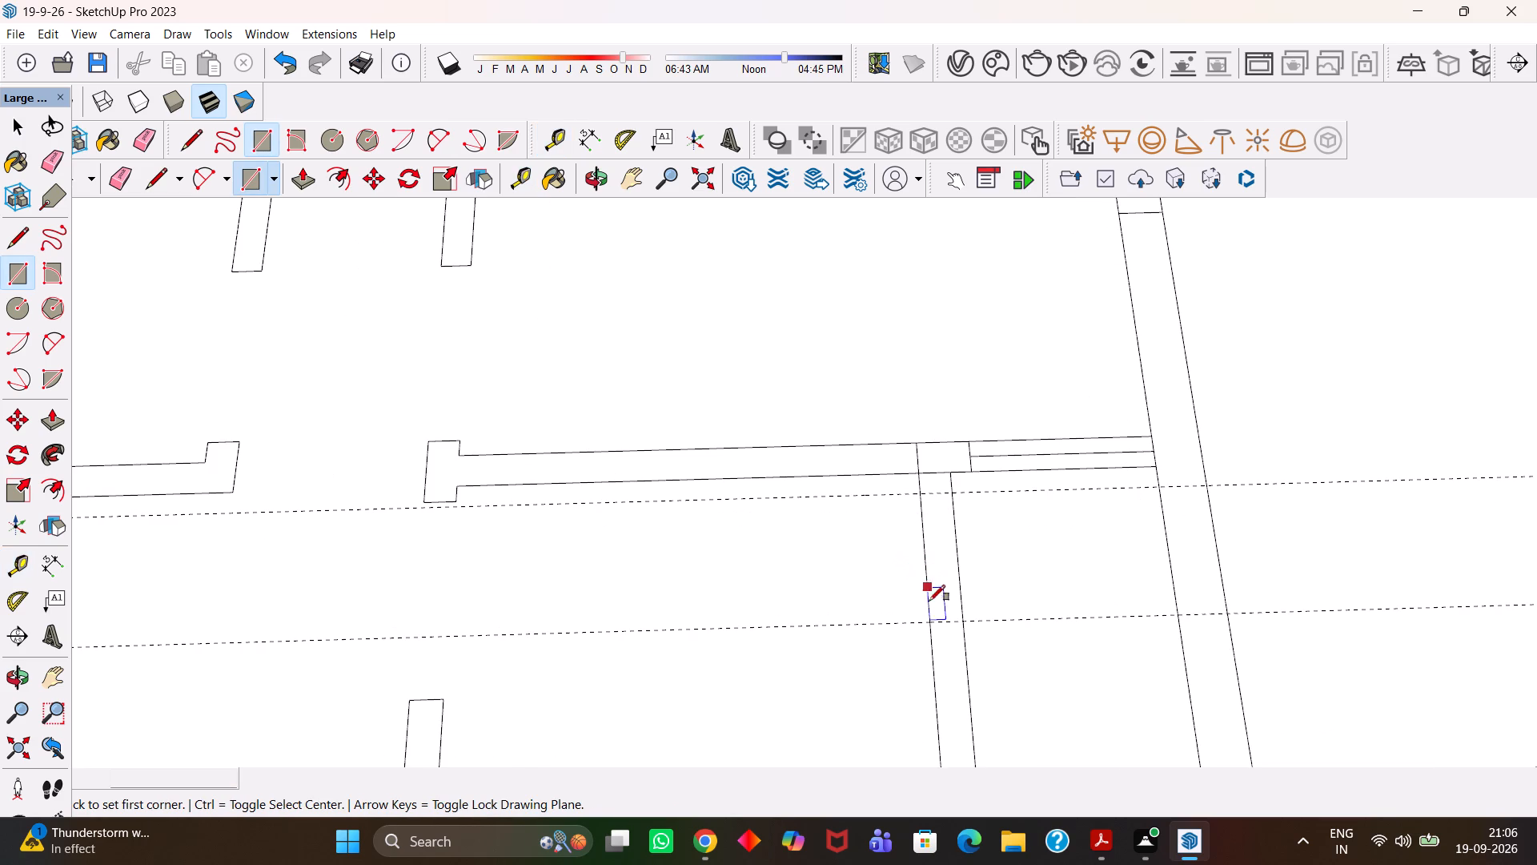
pyautogui.click(928, 630)
pyautogui.scroll(1, 928, 629)
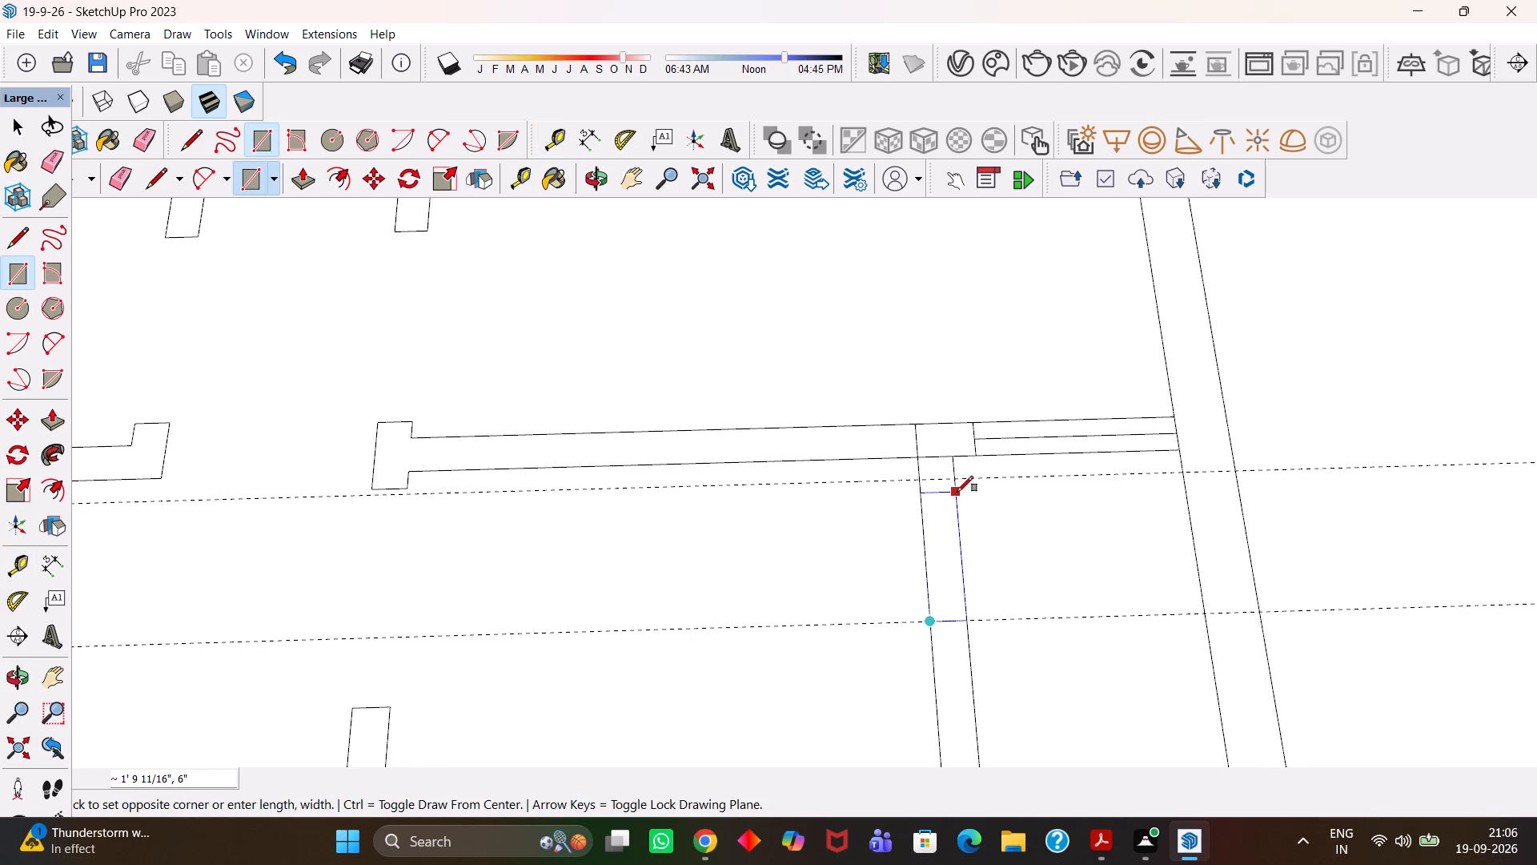
pyautogui.click(957, 492)
# Draw a centre line about 1' 9 11/16" long between the midpoints of the short partition rectangle's two cross edges.
pyautogui.press('e')
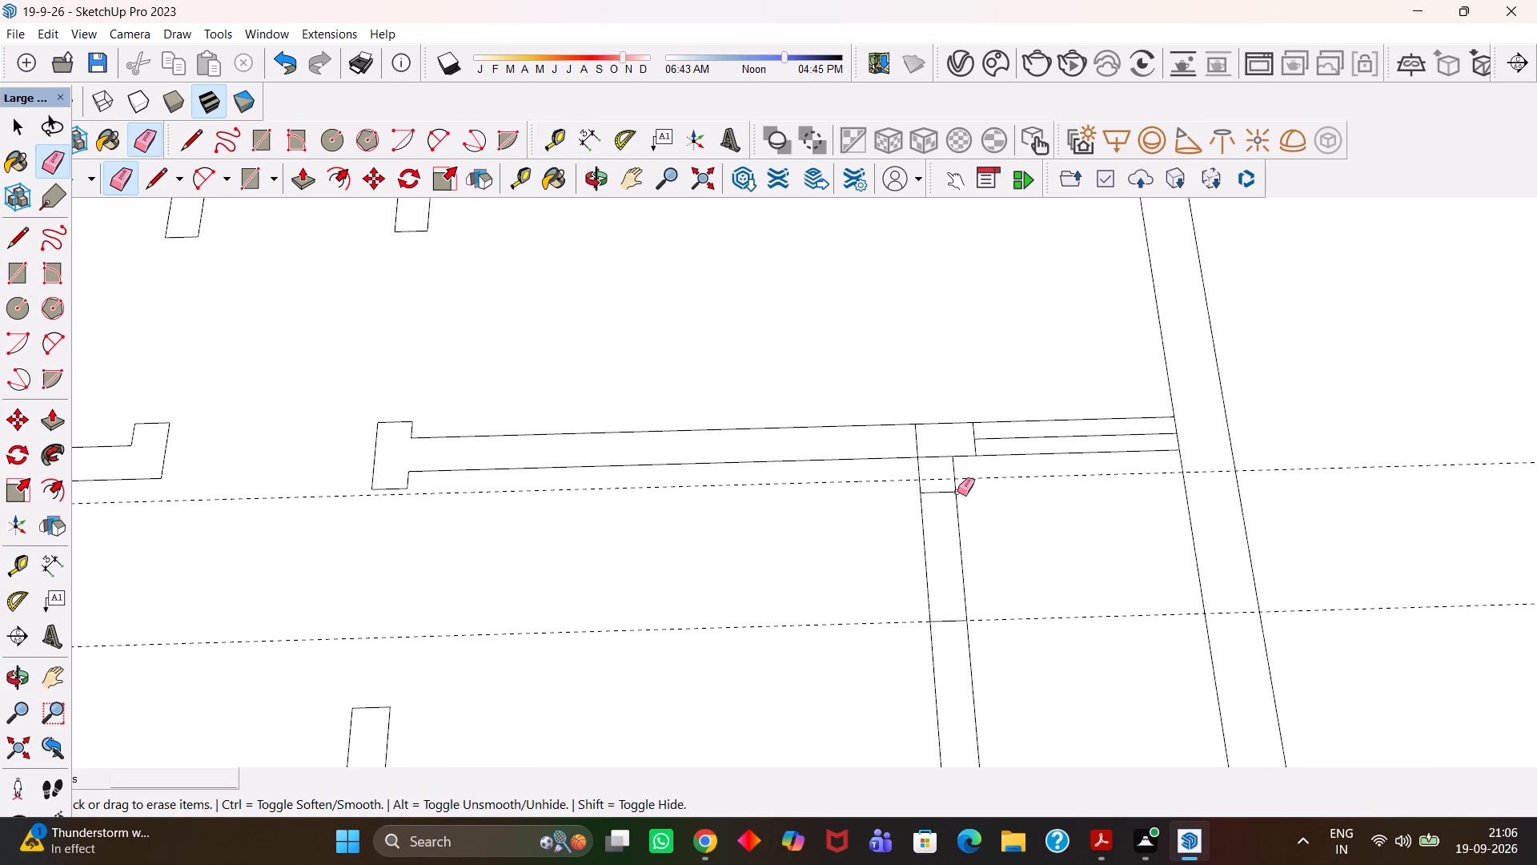
pyautogui.press('l')
pyautogui.scroll(2, 957, 492)
pyautogui.click(933, 494)
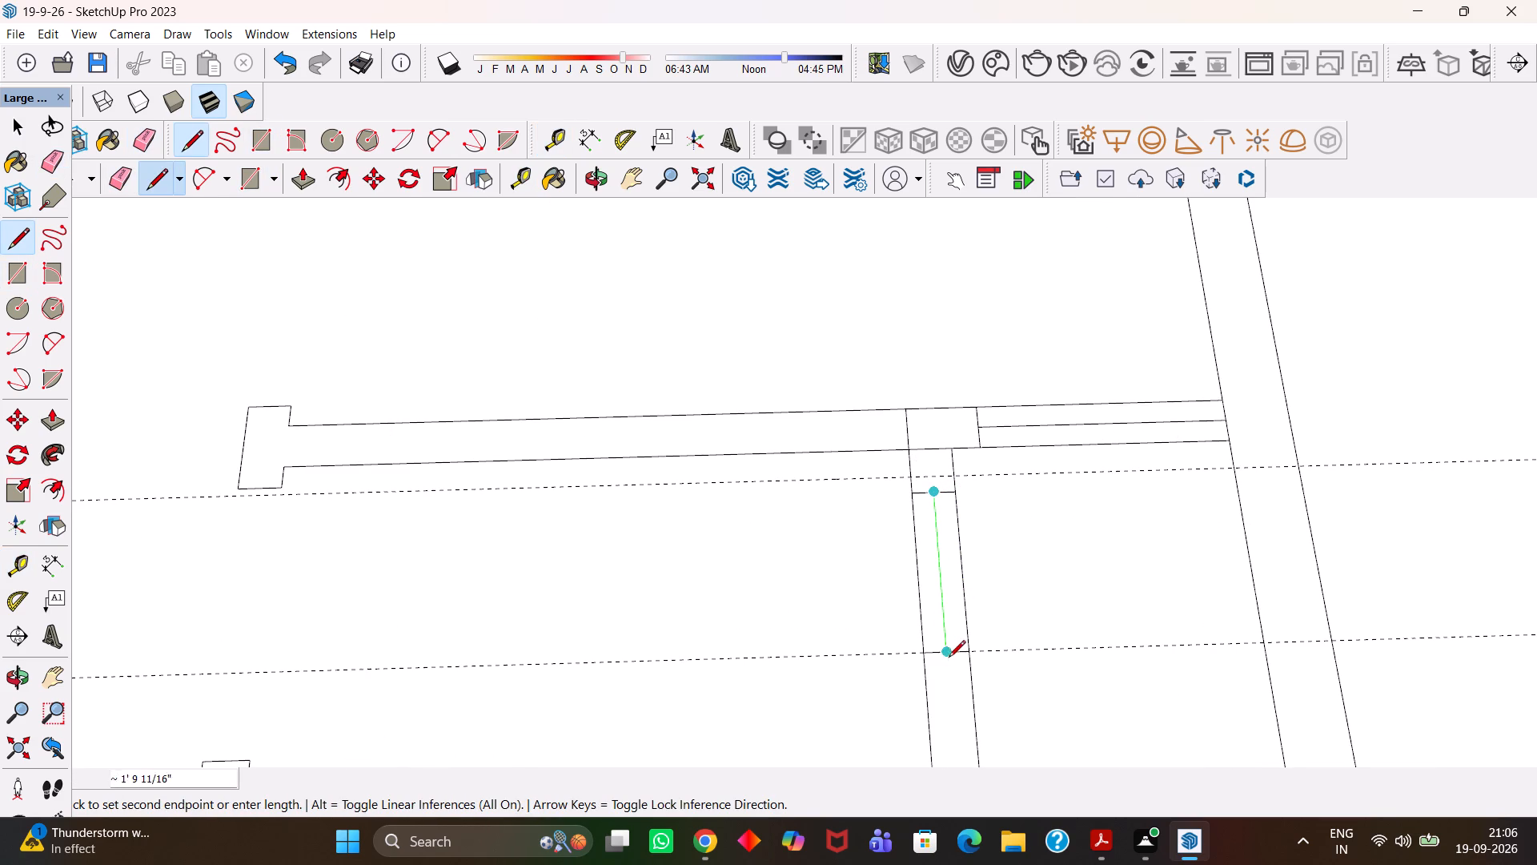
pyautogui.click(949, 655)
# Erase the two horizontal guides crossing the short perpendicular partition.
pyautogui.press('h')
pyautogui.scroll(-6, 925, 619)
pyautogui.moveTo(928, 641); pyautogui.dragTo(942, 612)
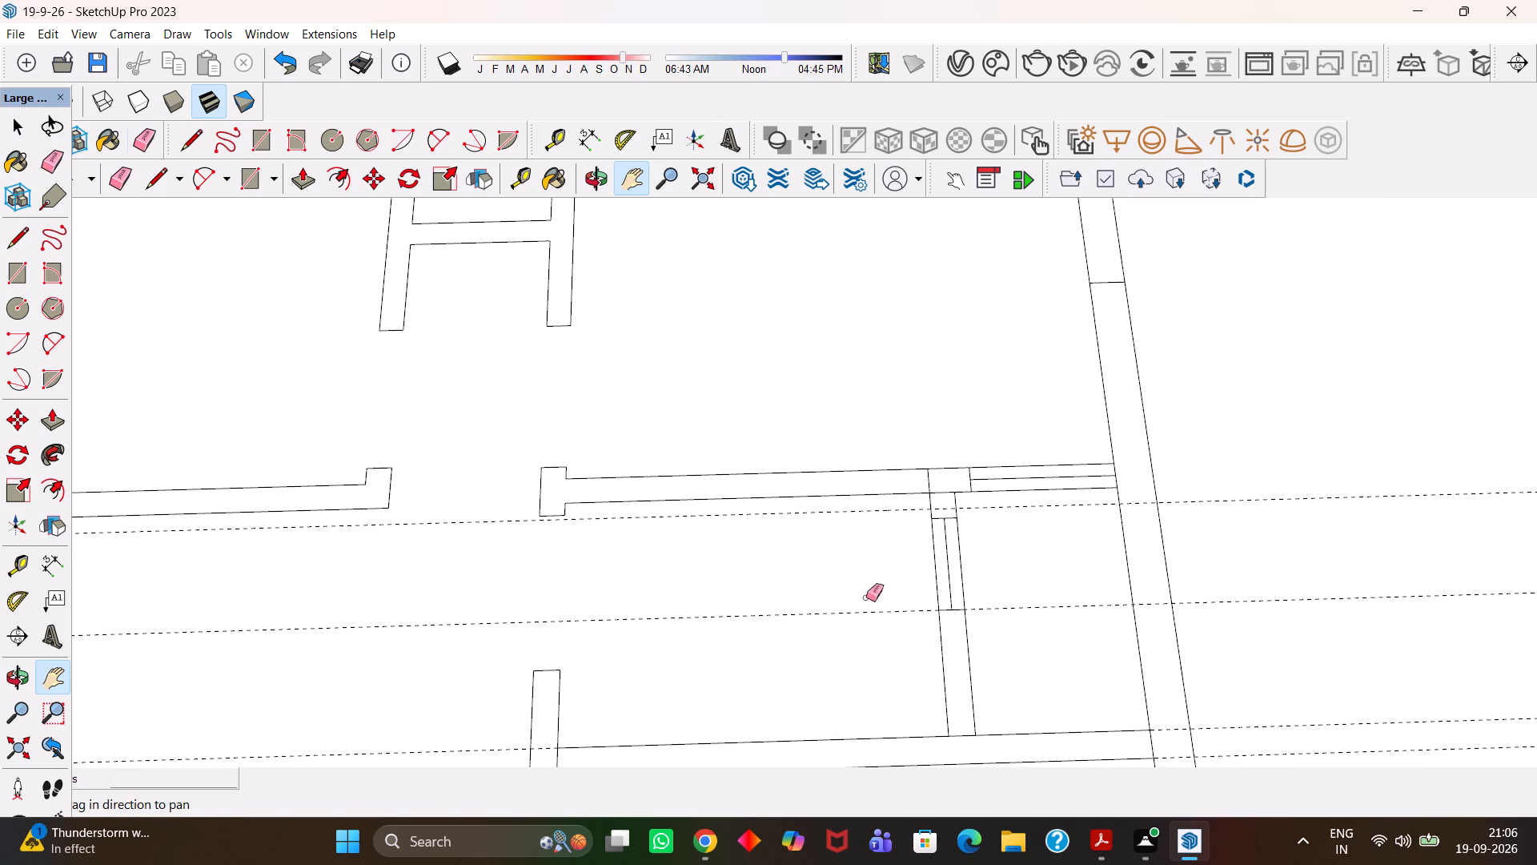
pyautogui.press('e')
pyautogui.moveTo(828, 552); pyautogui.dragTo(816, 513)
pyautogui.moveTo(816, 526); pyautogui.dragTo(835, 635)
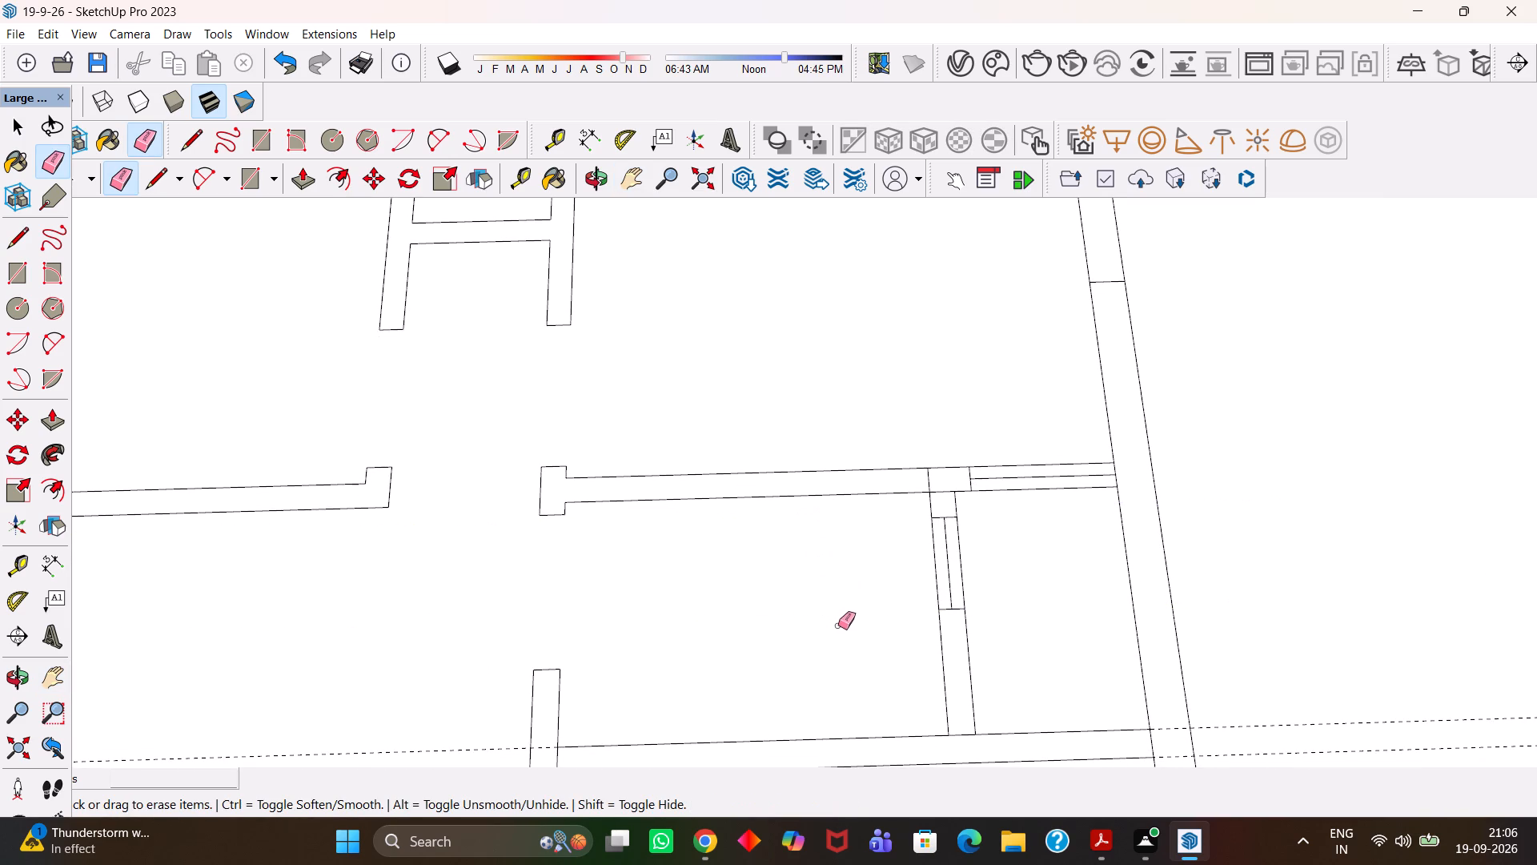
# Place a guide 2' 11" in from the outer side wall's inner edge, aligned with the end of the long partition's centre-lined opening.
pyautogui.scroll(-5, 837, 624)
pyautogui.press('h')
pyautogui.moveTo(969, 681); pyautogui.dragTo(917, 653)
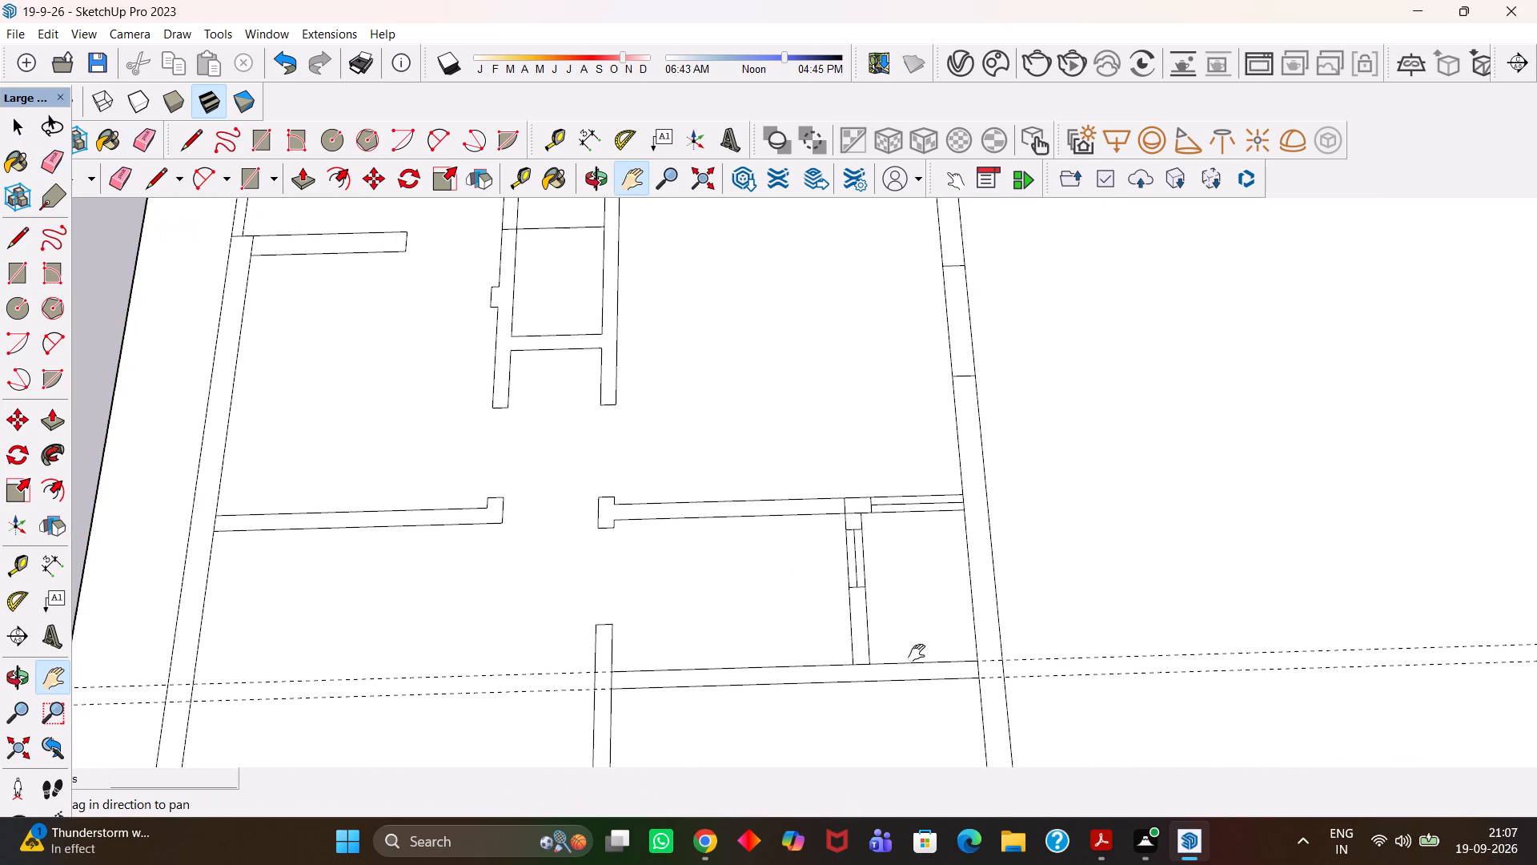
pyautogui.scroll(2, 918, 663)
pyautogui.scroll(4, 900, 578)
pyautogui.press('t')
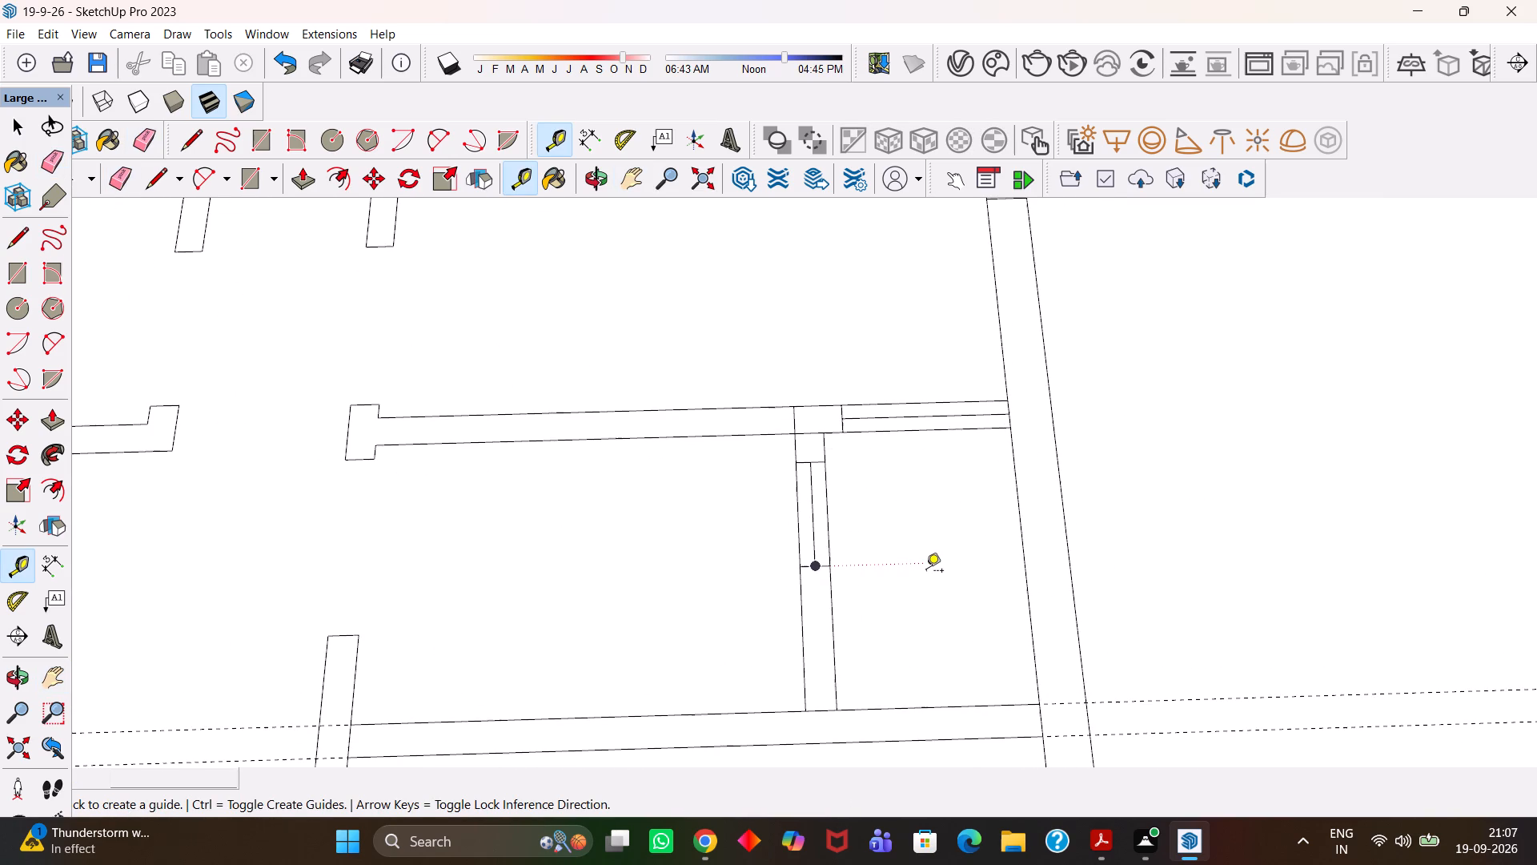
pyautogui.scroll(1, 932, 572)
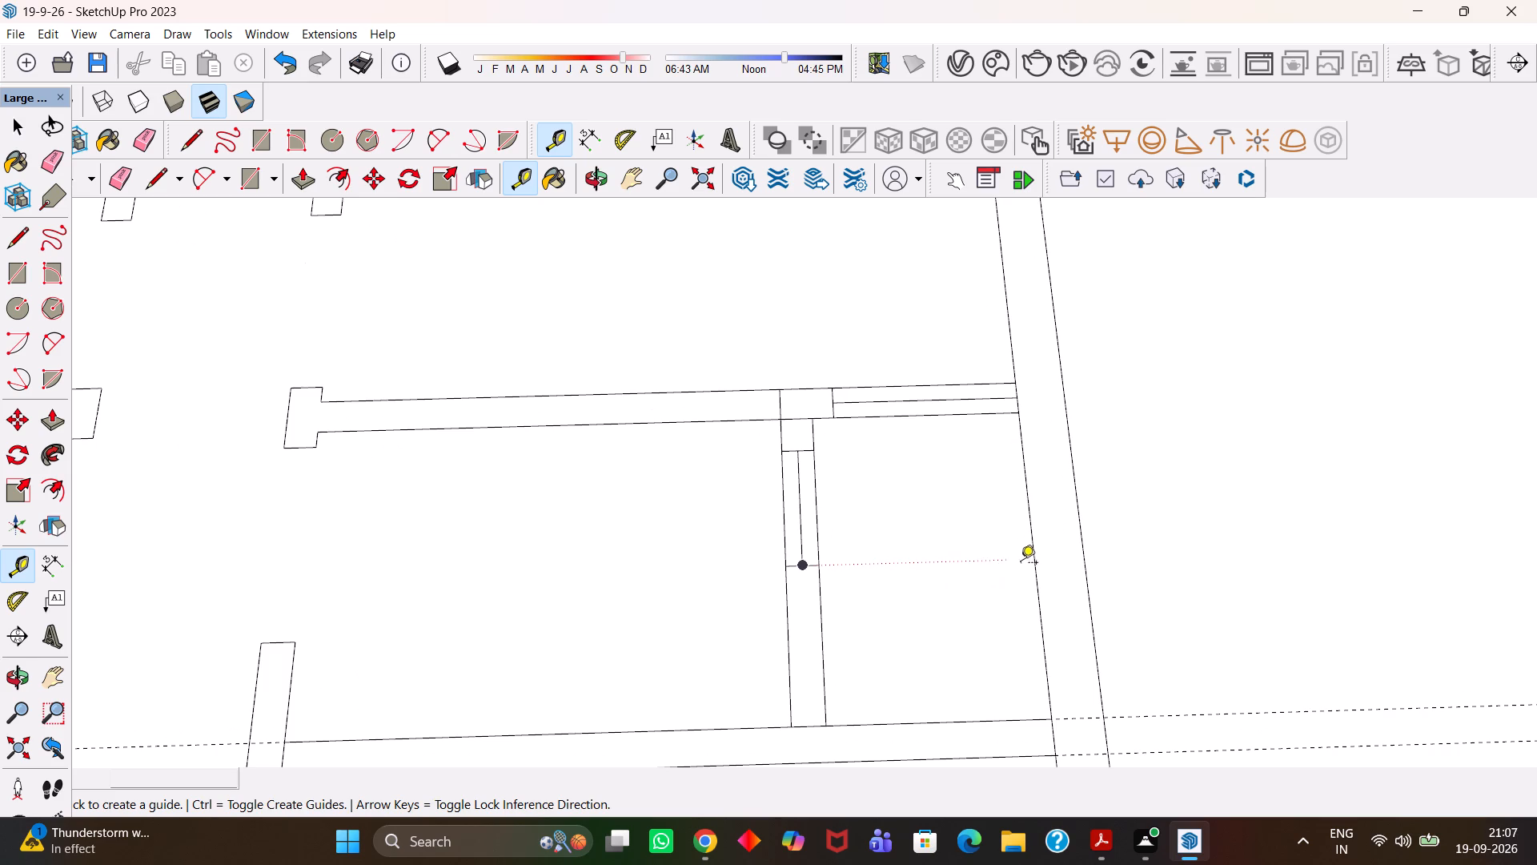
pyautogui.click(1033, 563)
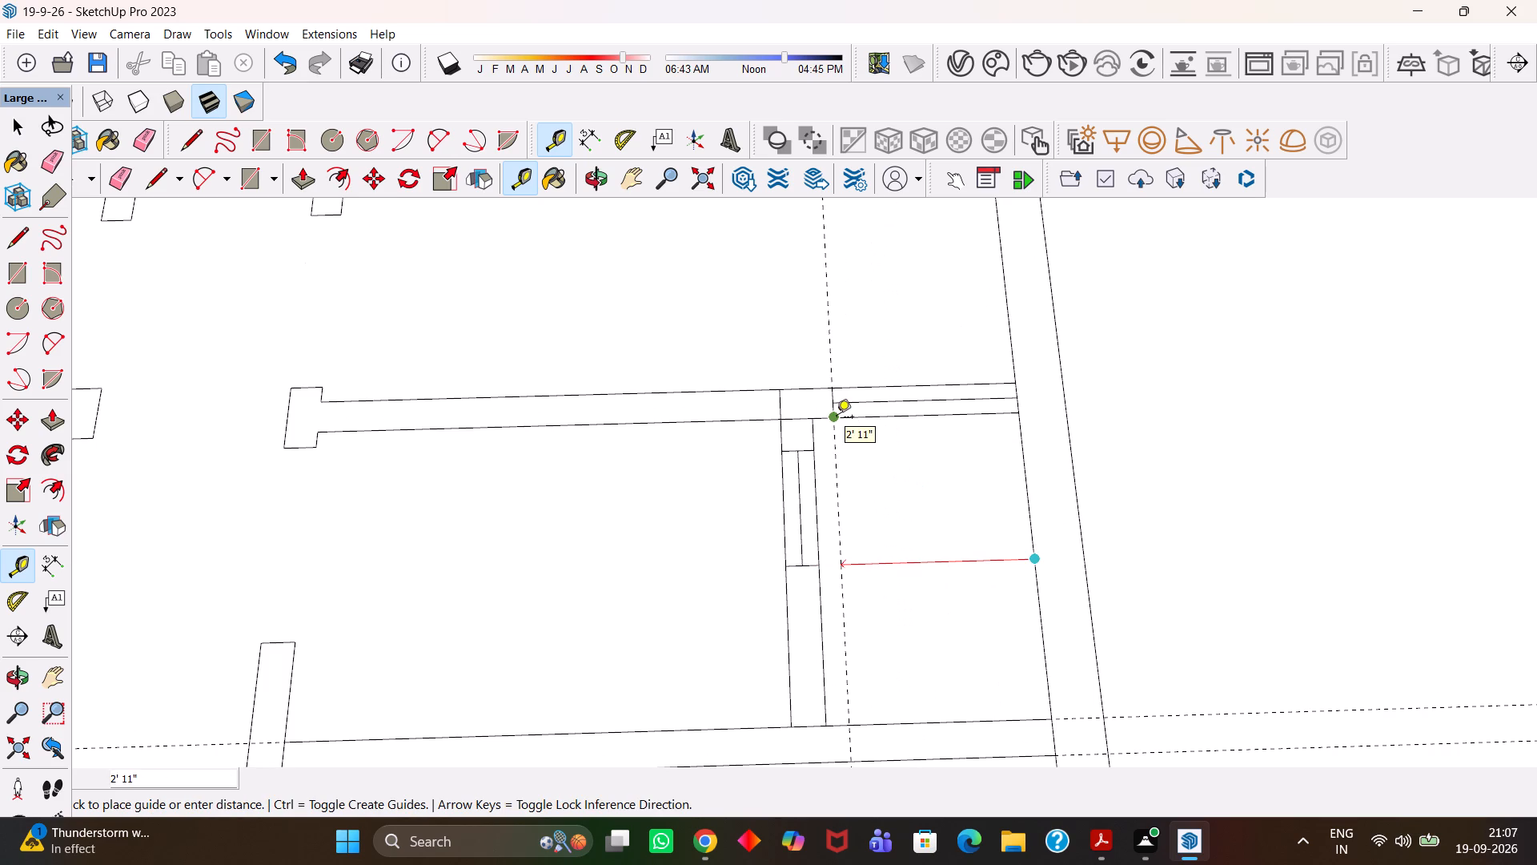
pyautogui.click(837, 418)
# Draw a line across the thickness of the next horizontal partition below, where the 2' 11" guide crosses it.
pyautogui.scroll(-4, 837, 428)
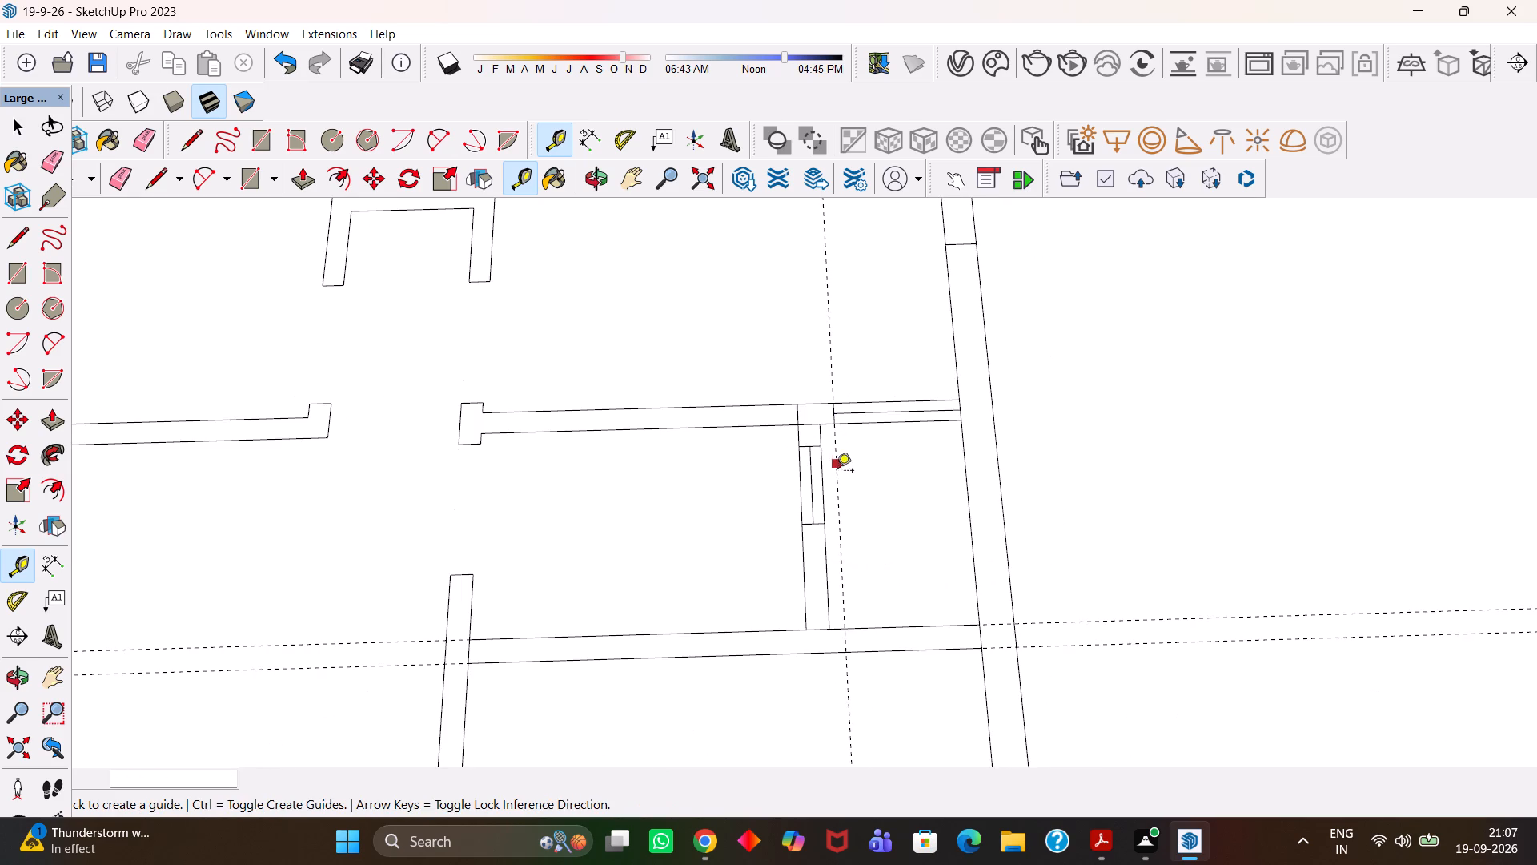
pyautogui.scroll(2, 845, 528)
pyautogui.press('l')
pyautogui.click(852, 652)
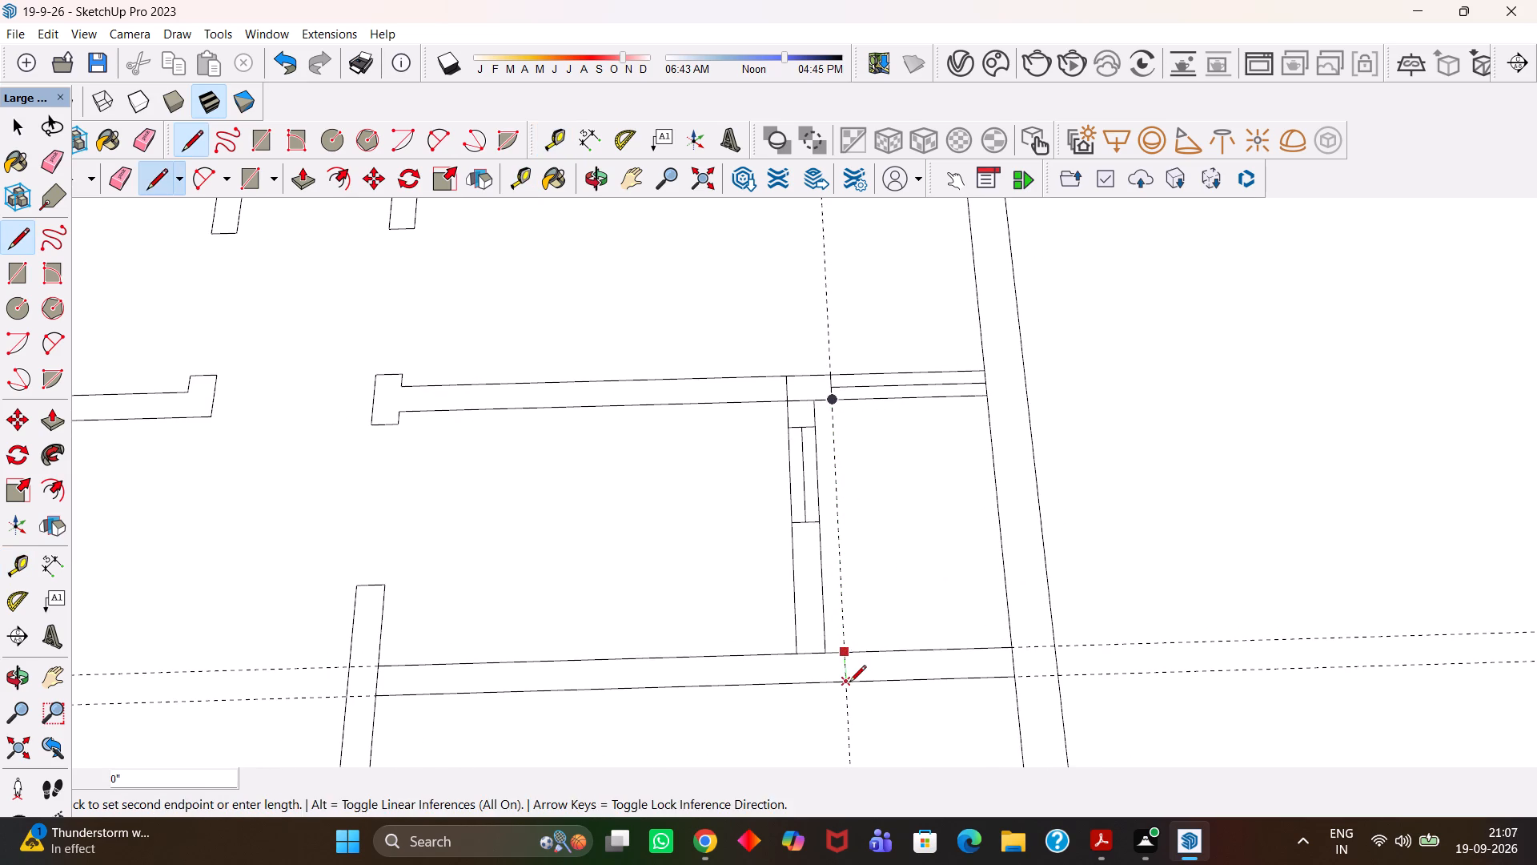
pyautogui.click(849, 683)
# Erase the guide parallel to the outer side wall.
pyautogui.press('e')
pyautogui.moveTo(850, 626); pyautogui.dragTo(843, 618)
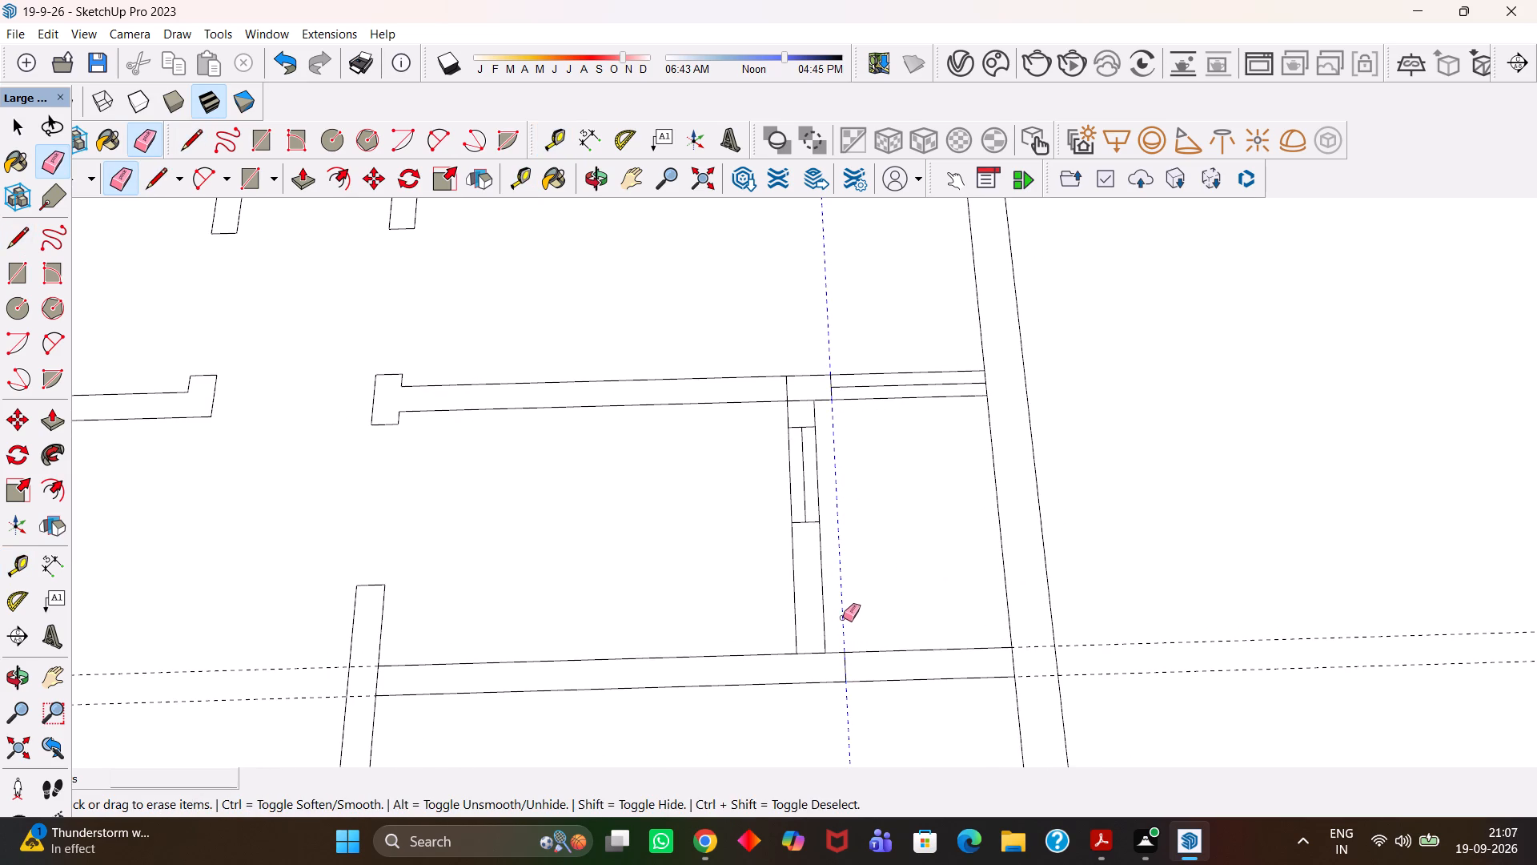
pyautogui.moveTo(843, 618); pyautogui.dragTo(833, 616)
# Place a guide 4' 2 1/2" below the room's upper partition, through the midpoint of the outer side wall's inner edge.
pyautogui.press('h')
pyautogui.scroll(-6, 849, 597)
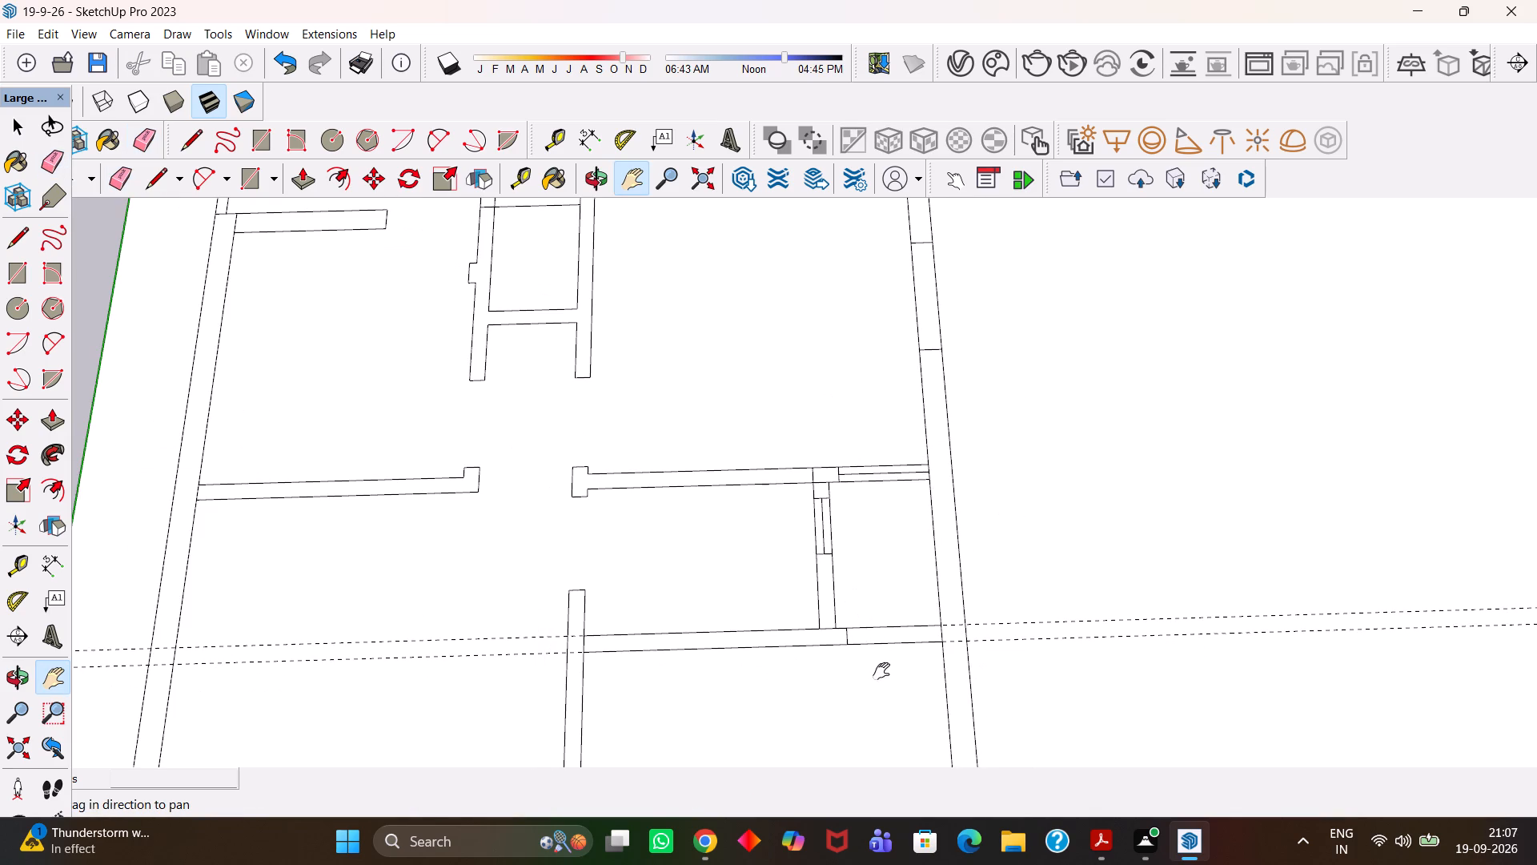
pyautogui.moveTo(881, 671); pyautogui.dragTo(886, 639)
pyautogui.scroll(-3, 841, 629)
pyautogui.moveTo(847, 659); pyautogui.dragTo(847, 573)
pyautogui.scroll(-3, 846, 566)
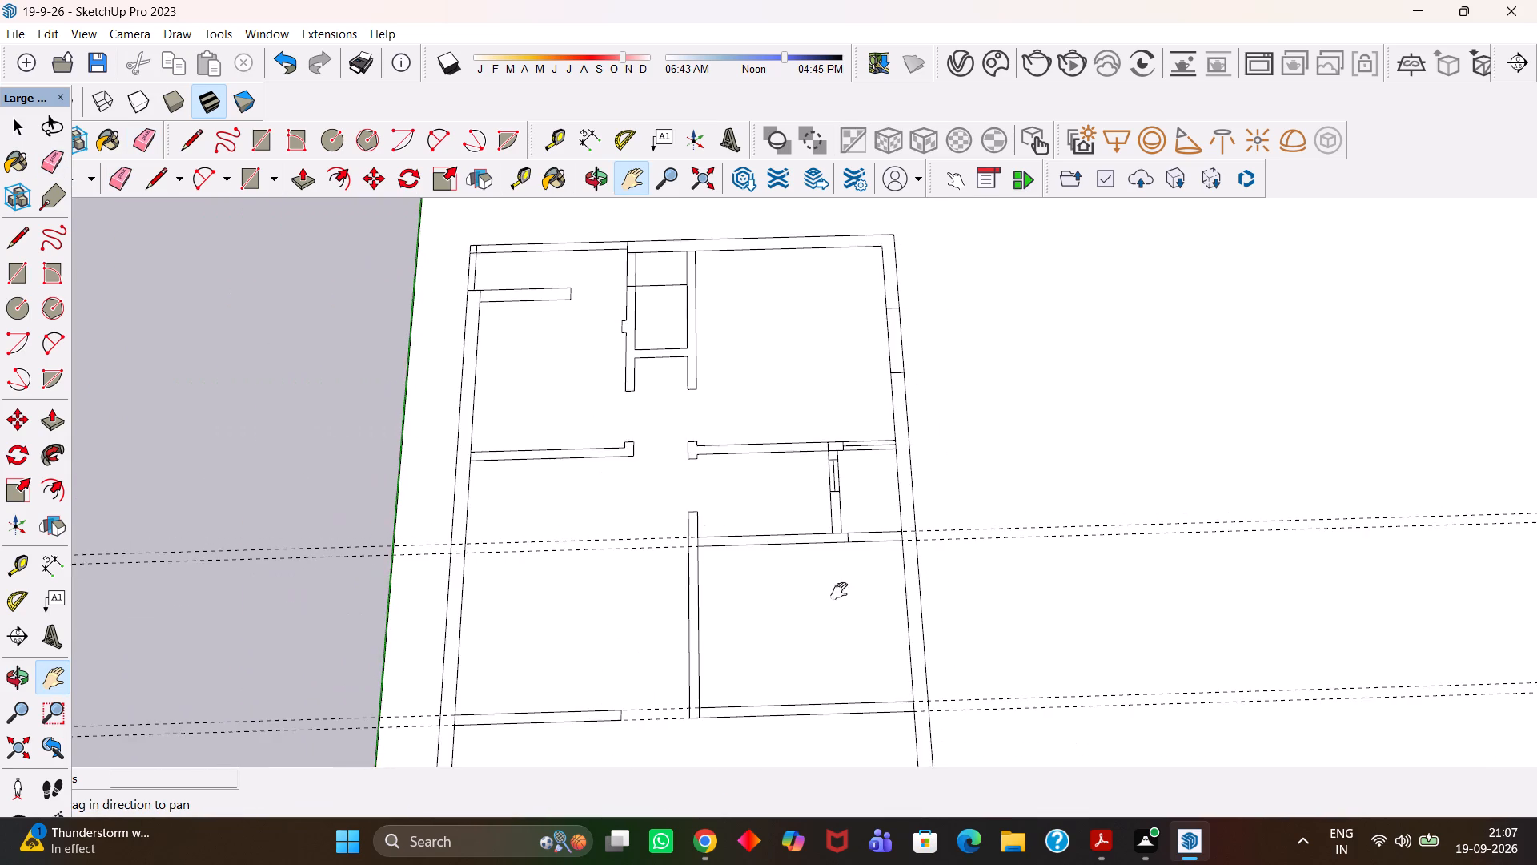
pyautogui.moveTo(821, 611); pyautogui.dragTo(849, 577)
pyautogui.scroll(-2, 848, 579)
pyautogui.press('t')
pyautogui.scroll(2, 848, 579)
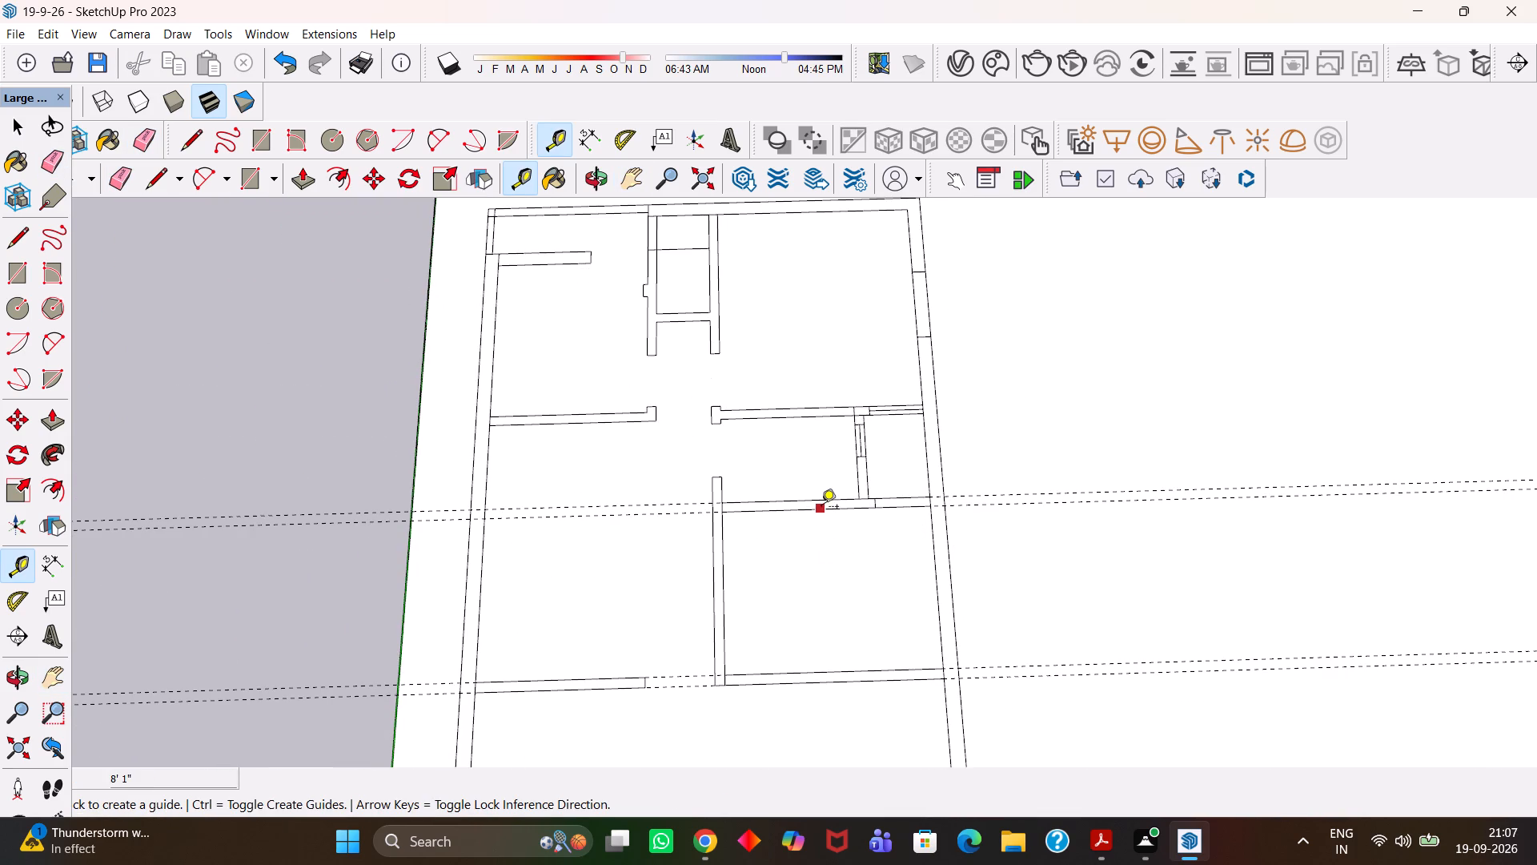
pyautogui.click(821, 508)
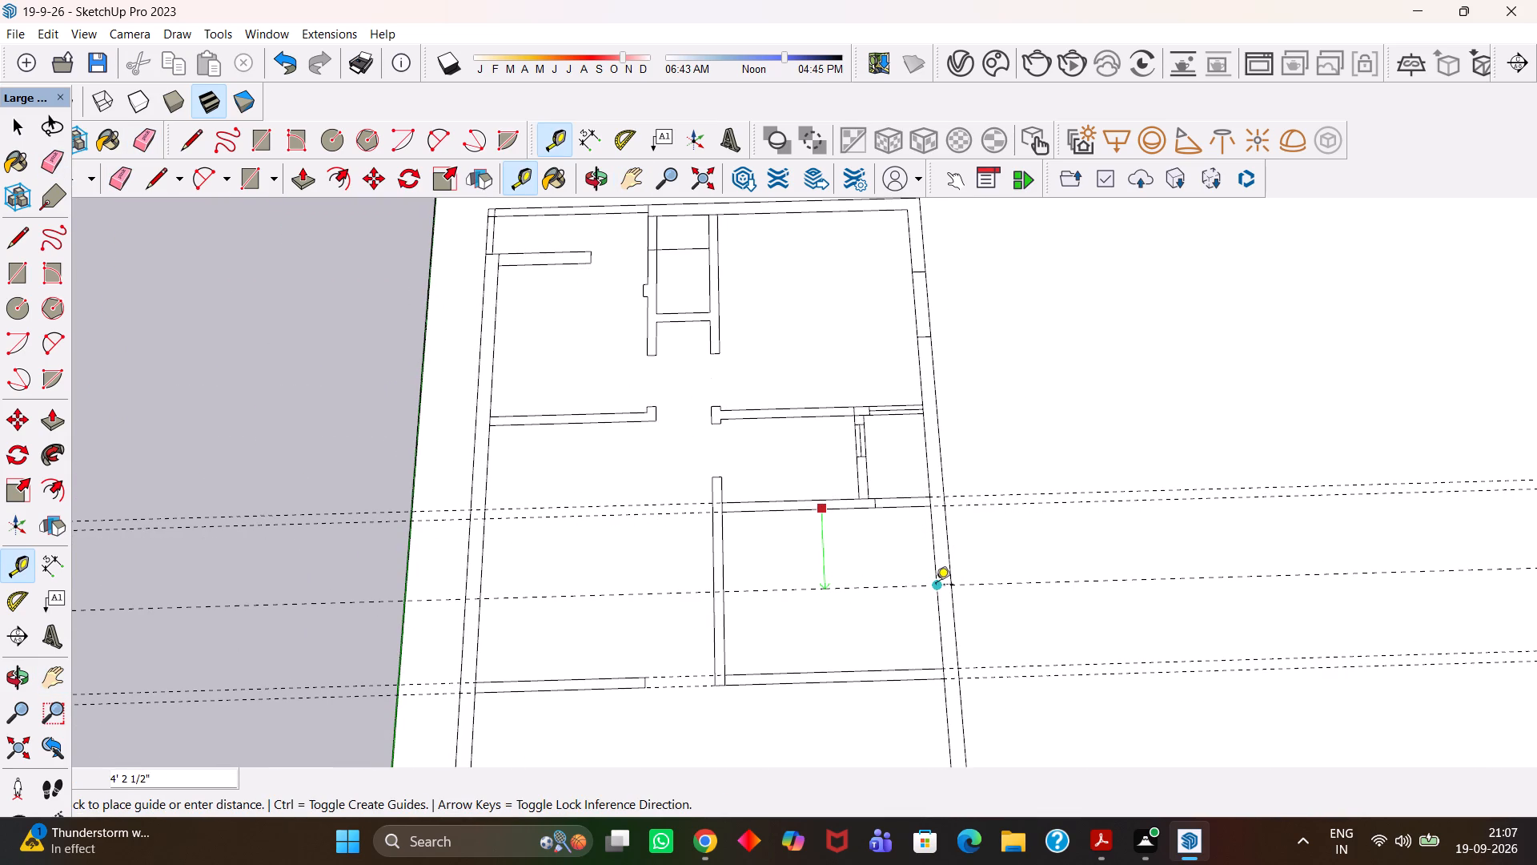
pyautogui.click(936, 585)
# Examine the whole plan down to the bottom outer wall and return to the room with the centre guide.
pyautogui.scroll(-2, 838, 589)
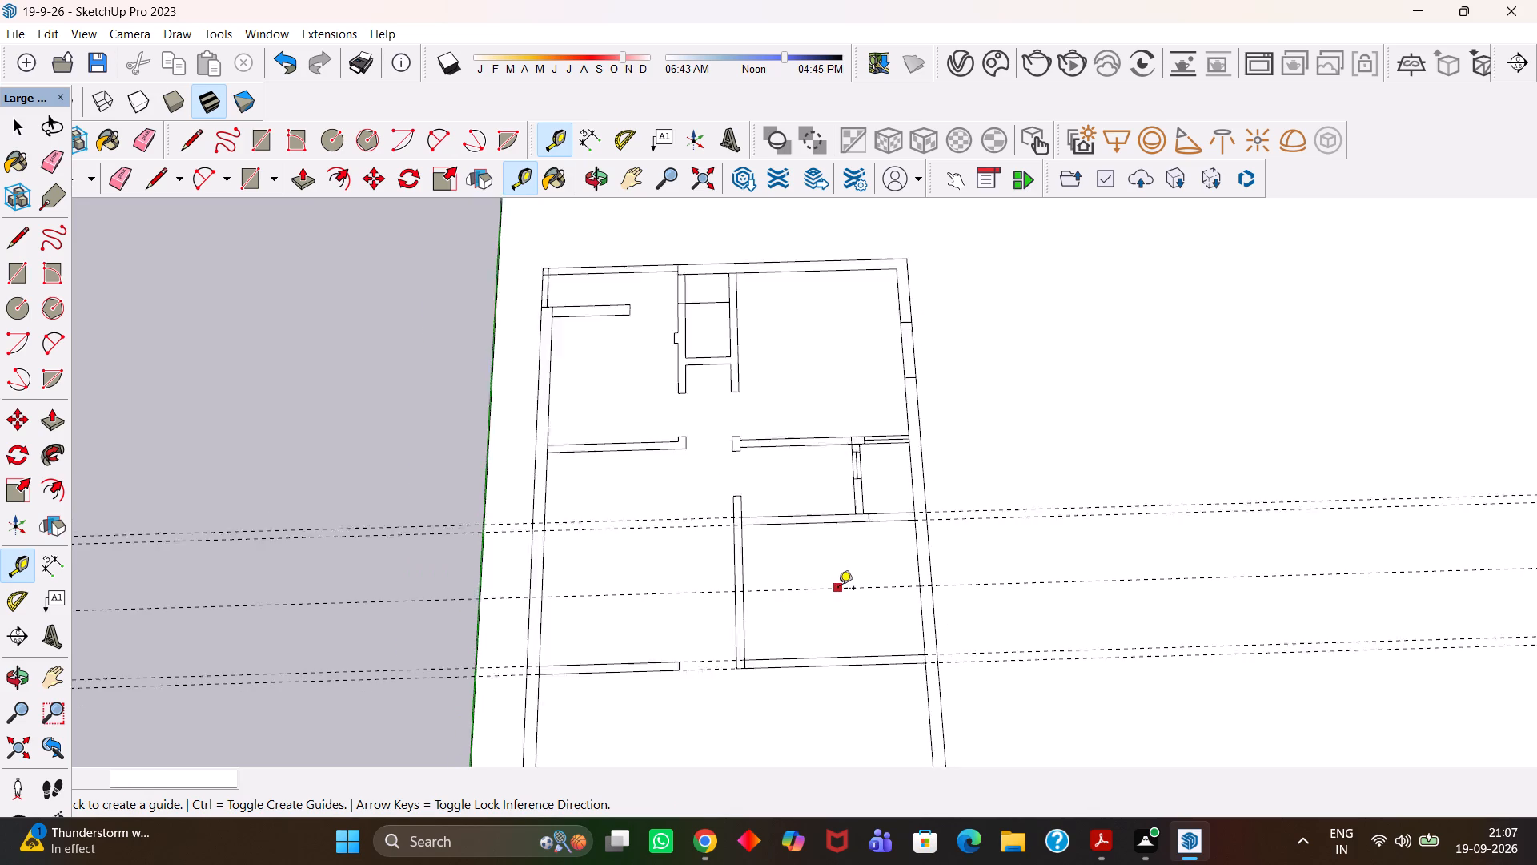
pyautogui.scroll(-7, 838, 589)
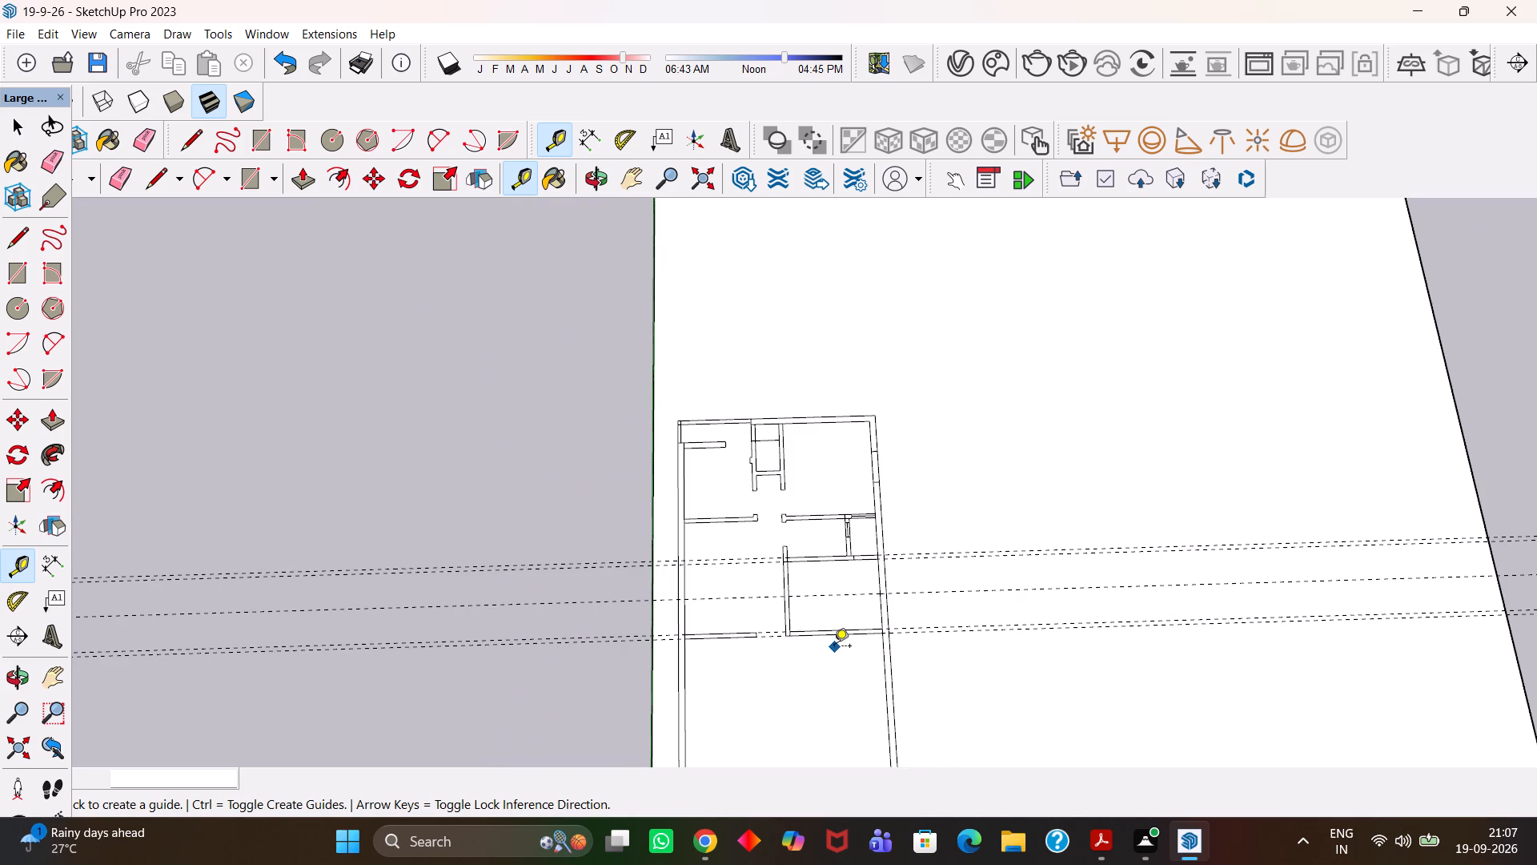
pyautogui.press('h')
pyautogui.moveTo(848, 624); pyautogui.dragTo(841, 505)
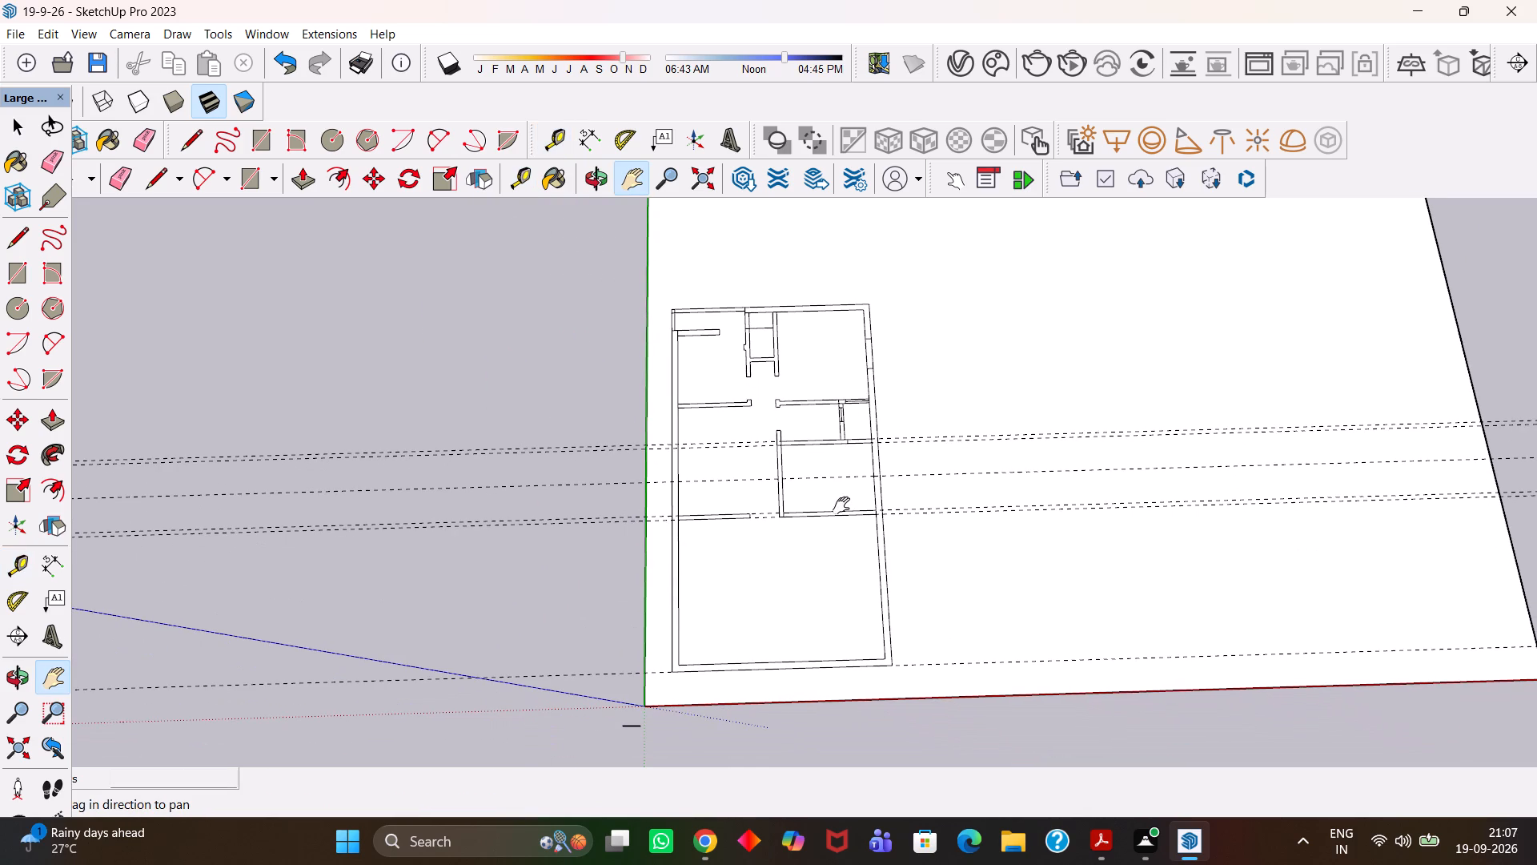
pyautogui.scroll(-3, 841, 505)
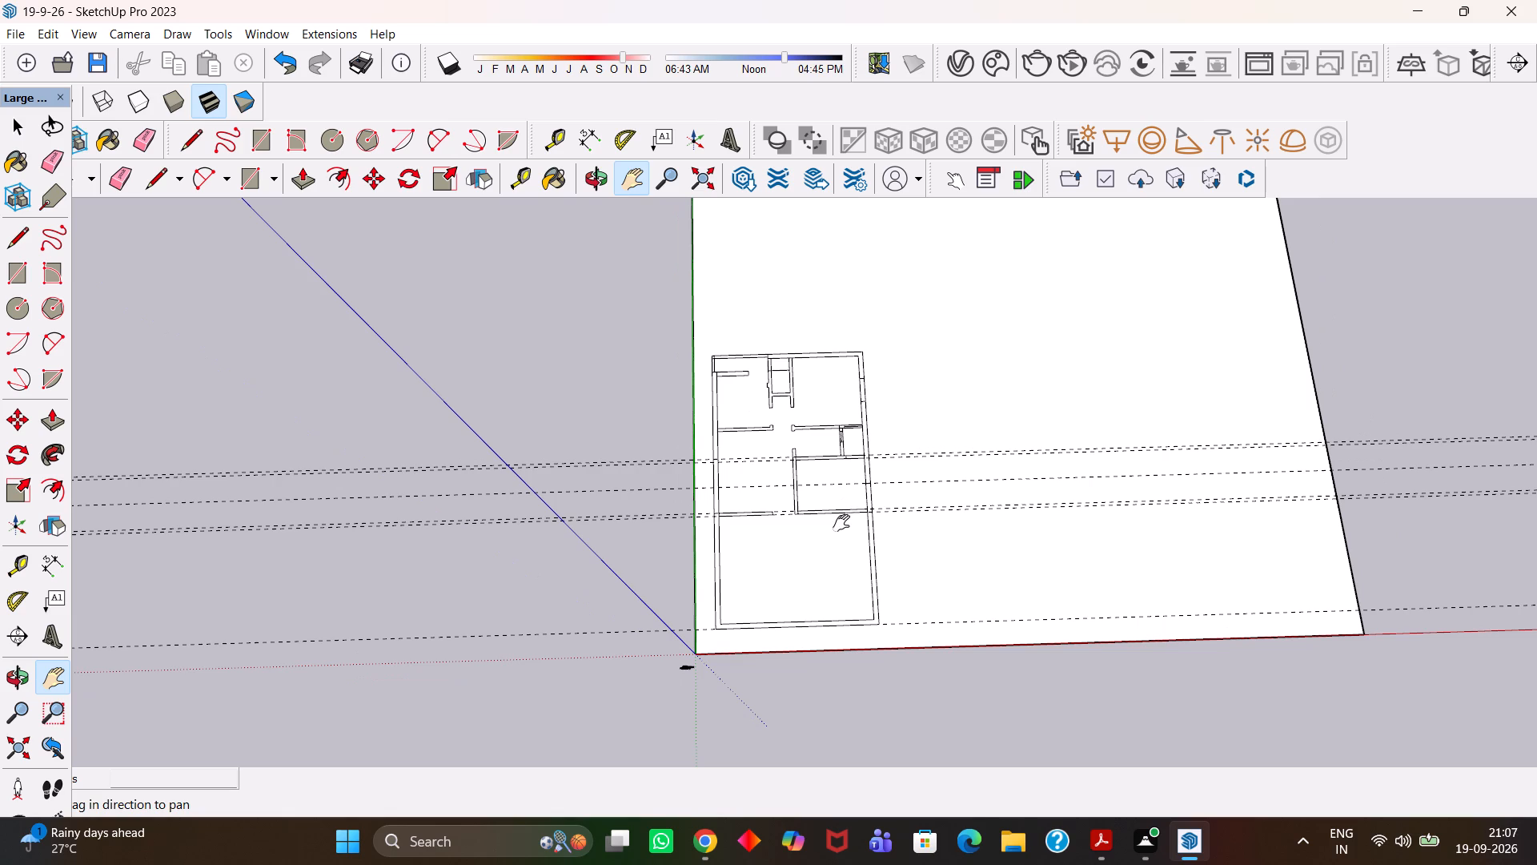
pyautogui.scroll(10, 841, 523)
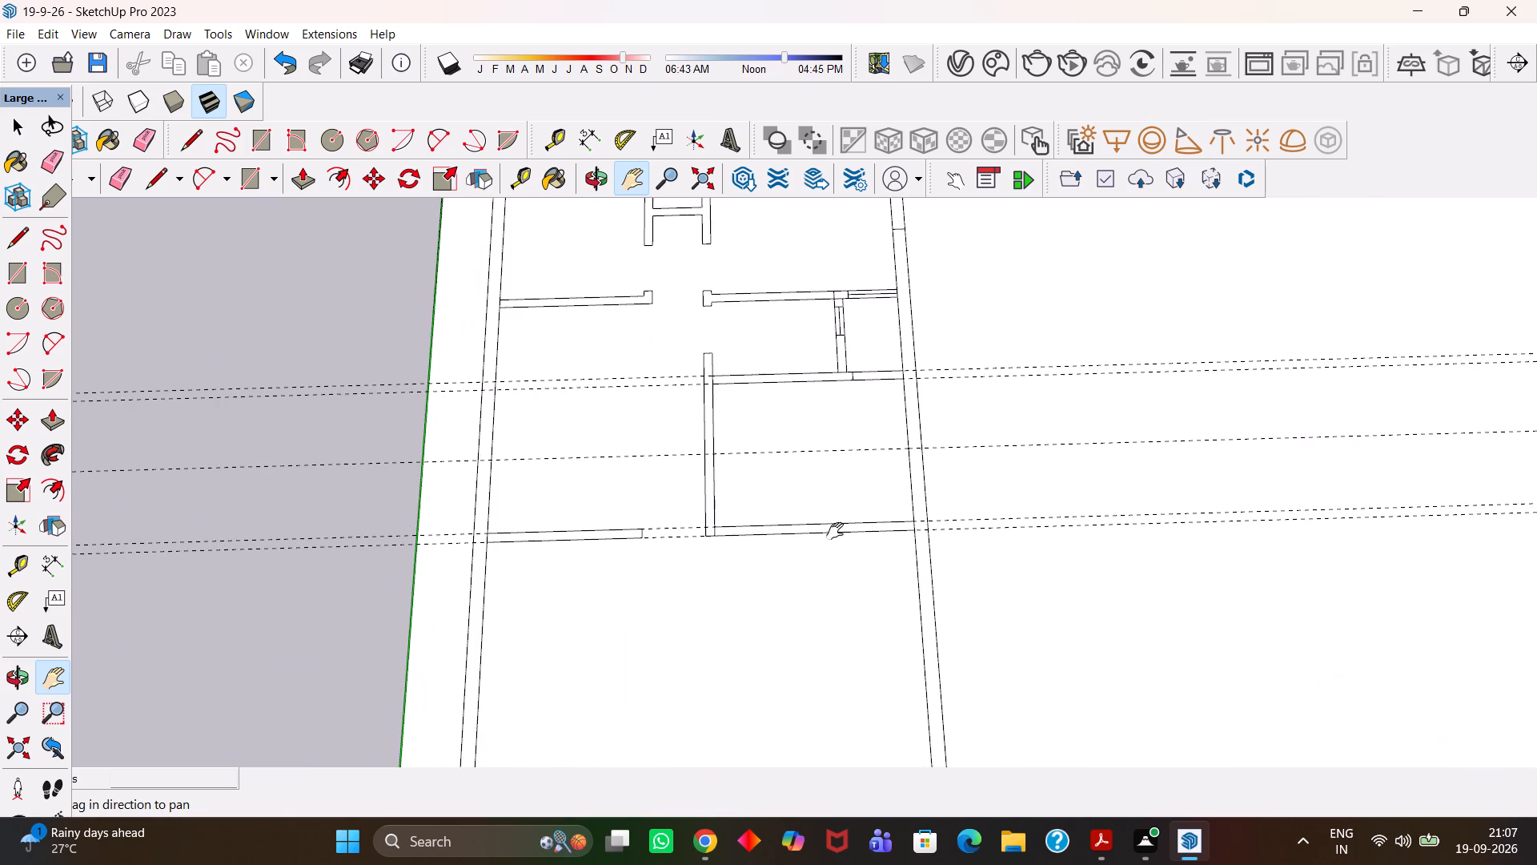
pyautogui.scroll(3, 834, 532)
pyautogui.moveTo(856, 465); pyautogui.dragTo(798, 549)
pyautogui.scroll(2, 839, 523)
# Place guides 2' above and 2' below the room's centre guide.
pyautogui.press('t')
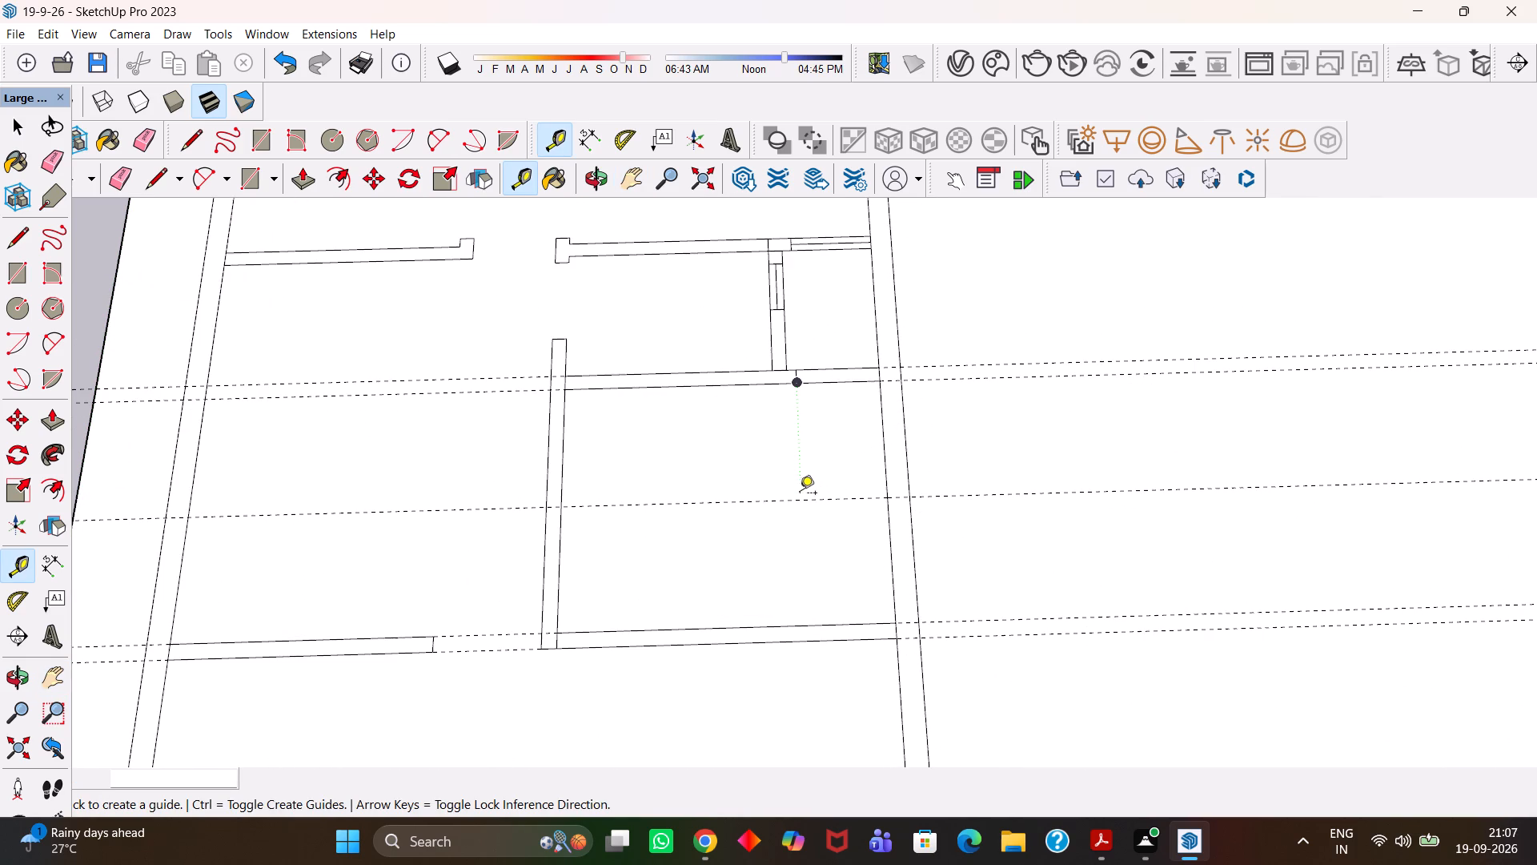
pyautogui.click(799, 496)
pyautogui.press('t')
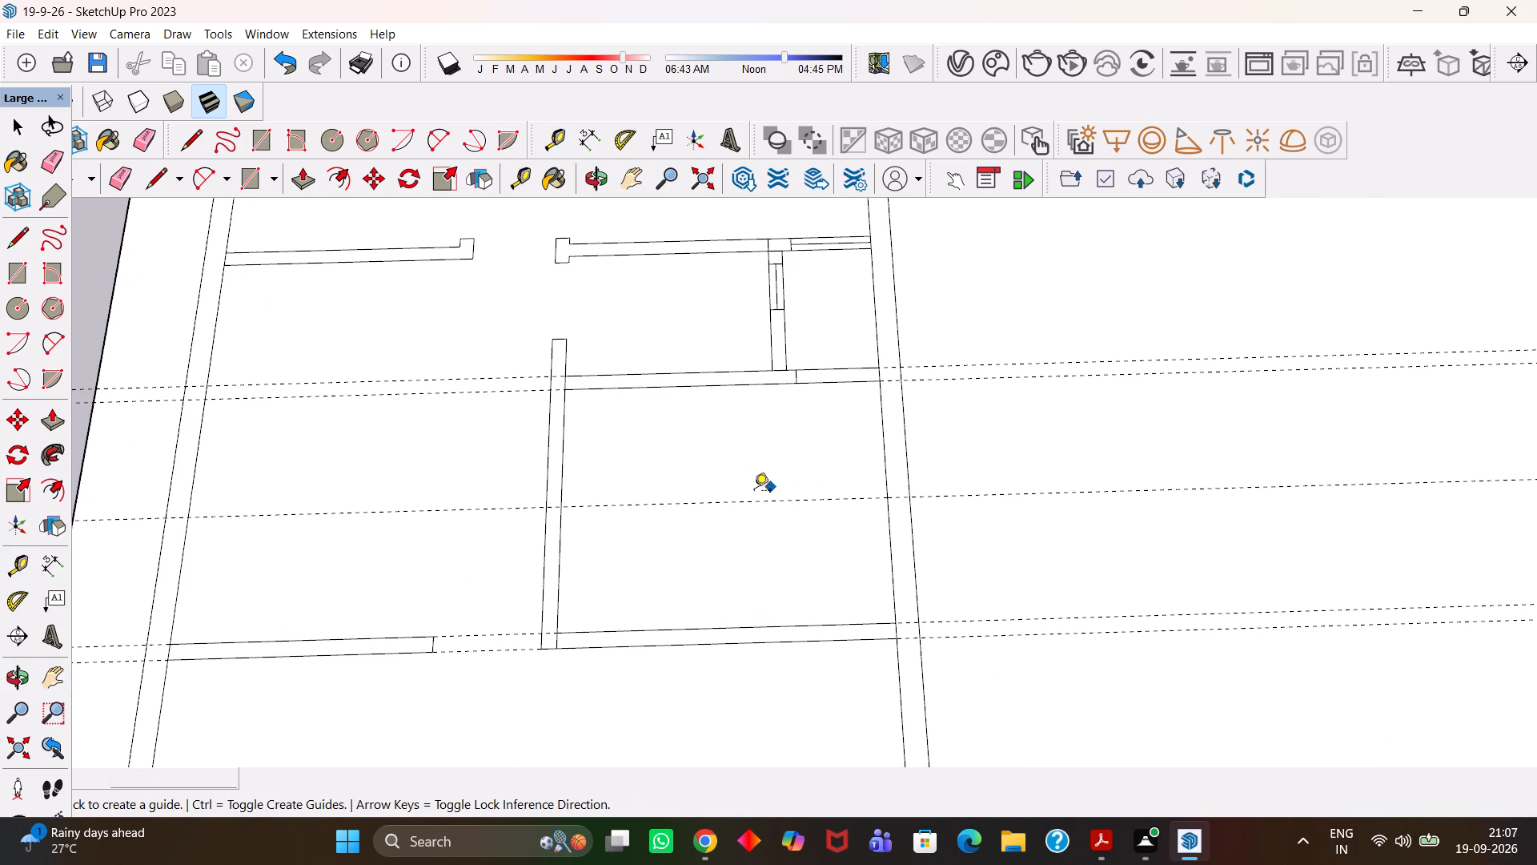
pyautogui.click(739, 498)
pyautogui.write("2'")
pyautogui.press('Return')
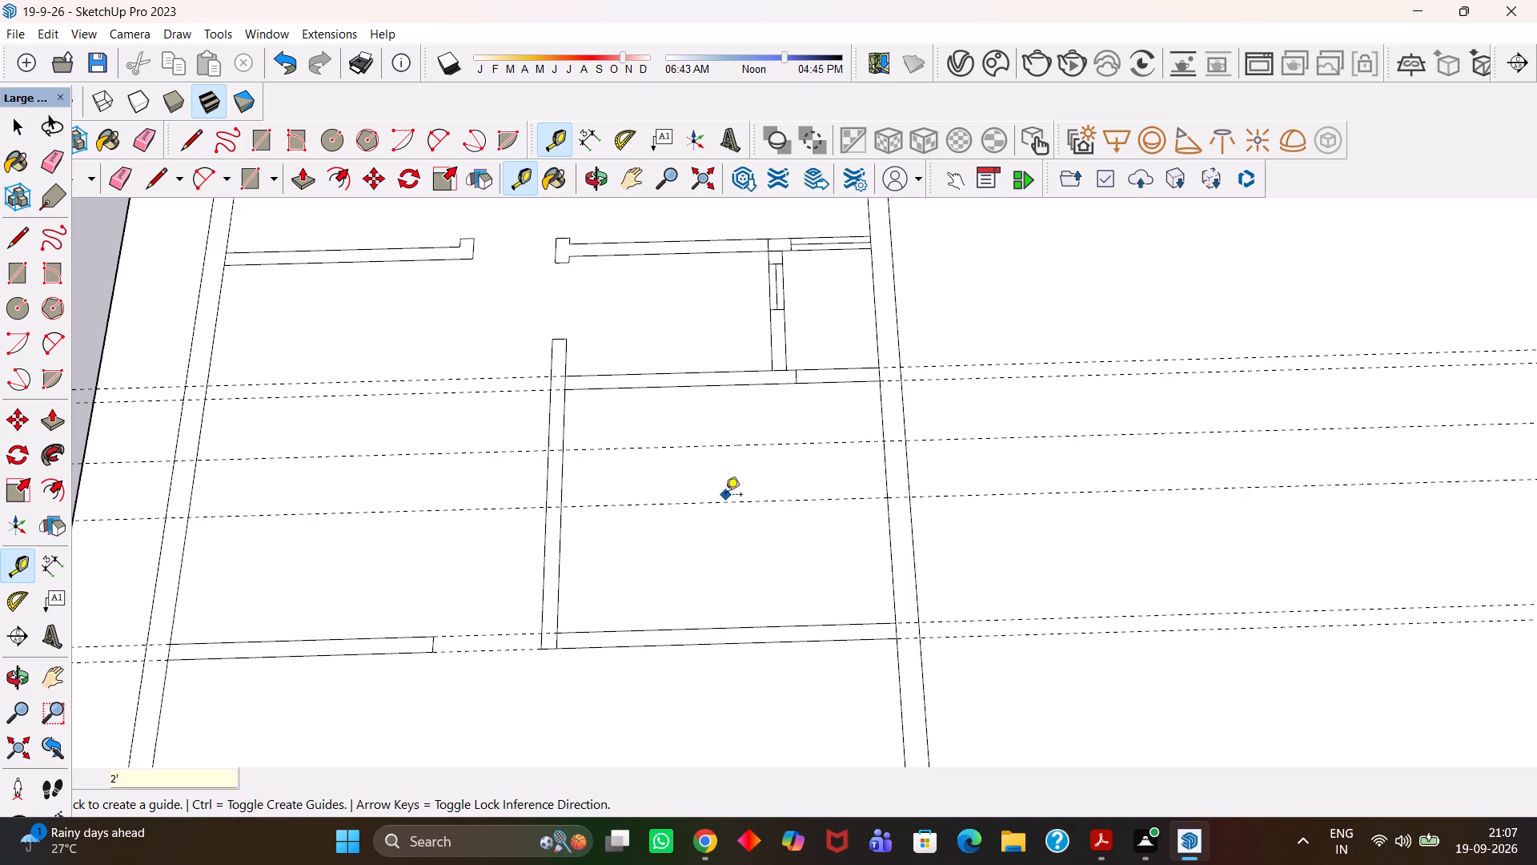
pyautogui.click(724, 498)
pyautogui.write("2'")
pyautogui.press('Return')
# Draw a 4' by 9" rectangle in the outer side wall between the two offset guides.
pyautogui.press('r')
pyautogui.scroll(2, 826, 602)
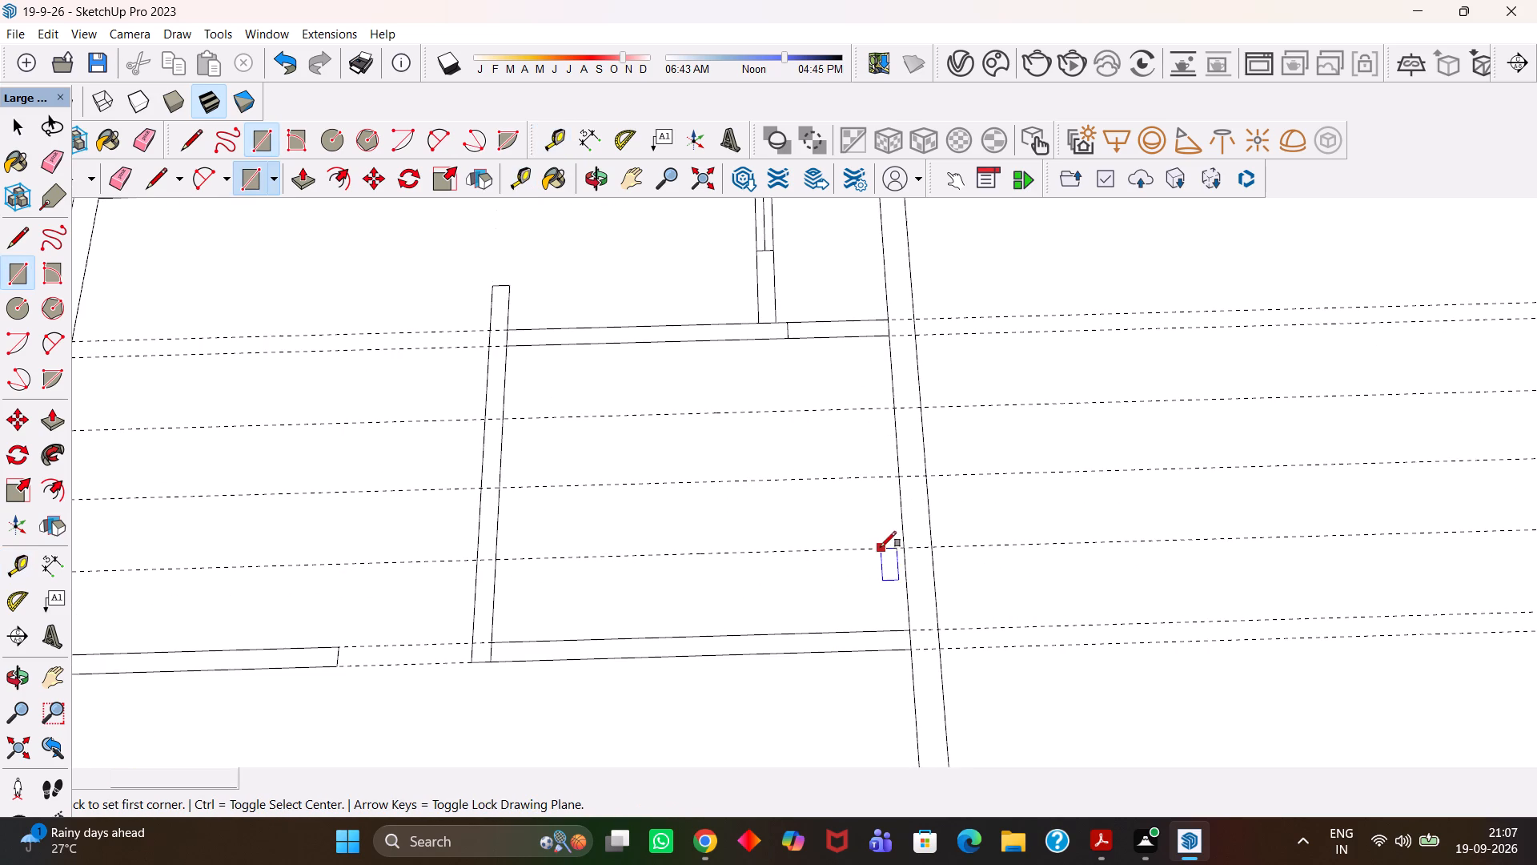
pyautogui.click(906, 544)
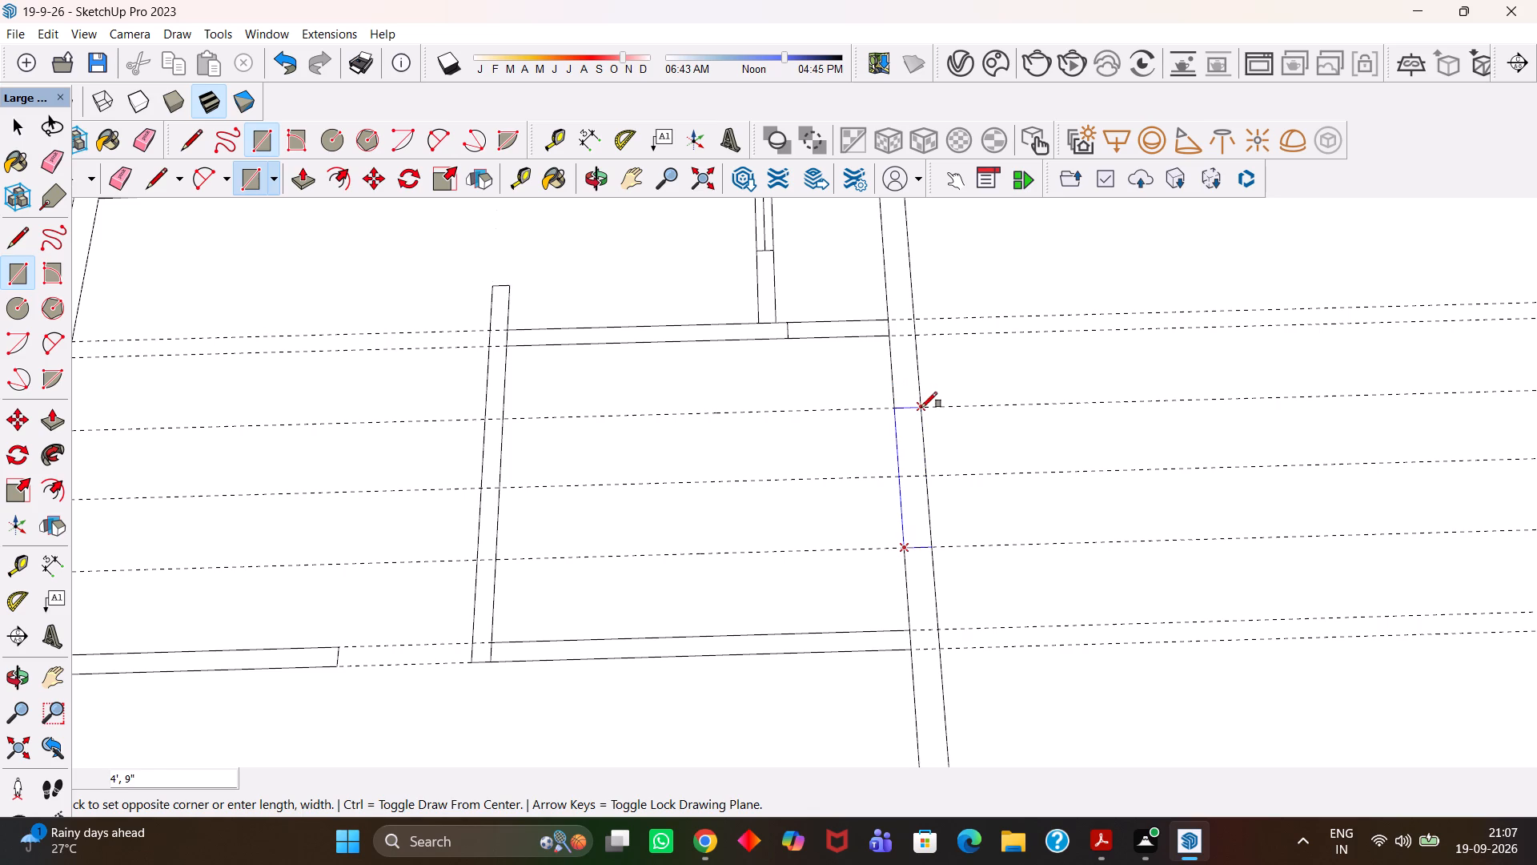
pyautogui.click(921, 408)
# Erase the centre guide and the two offset guides crossing the room.
pyautogui.press('h')
pyautogui.scroll(-5, 915, 414)
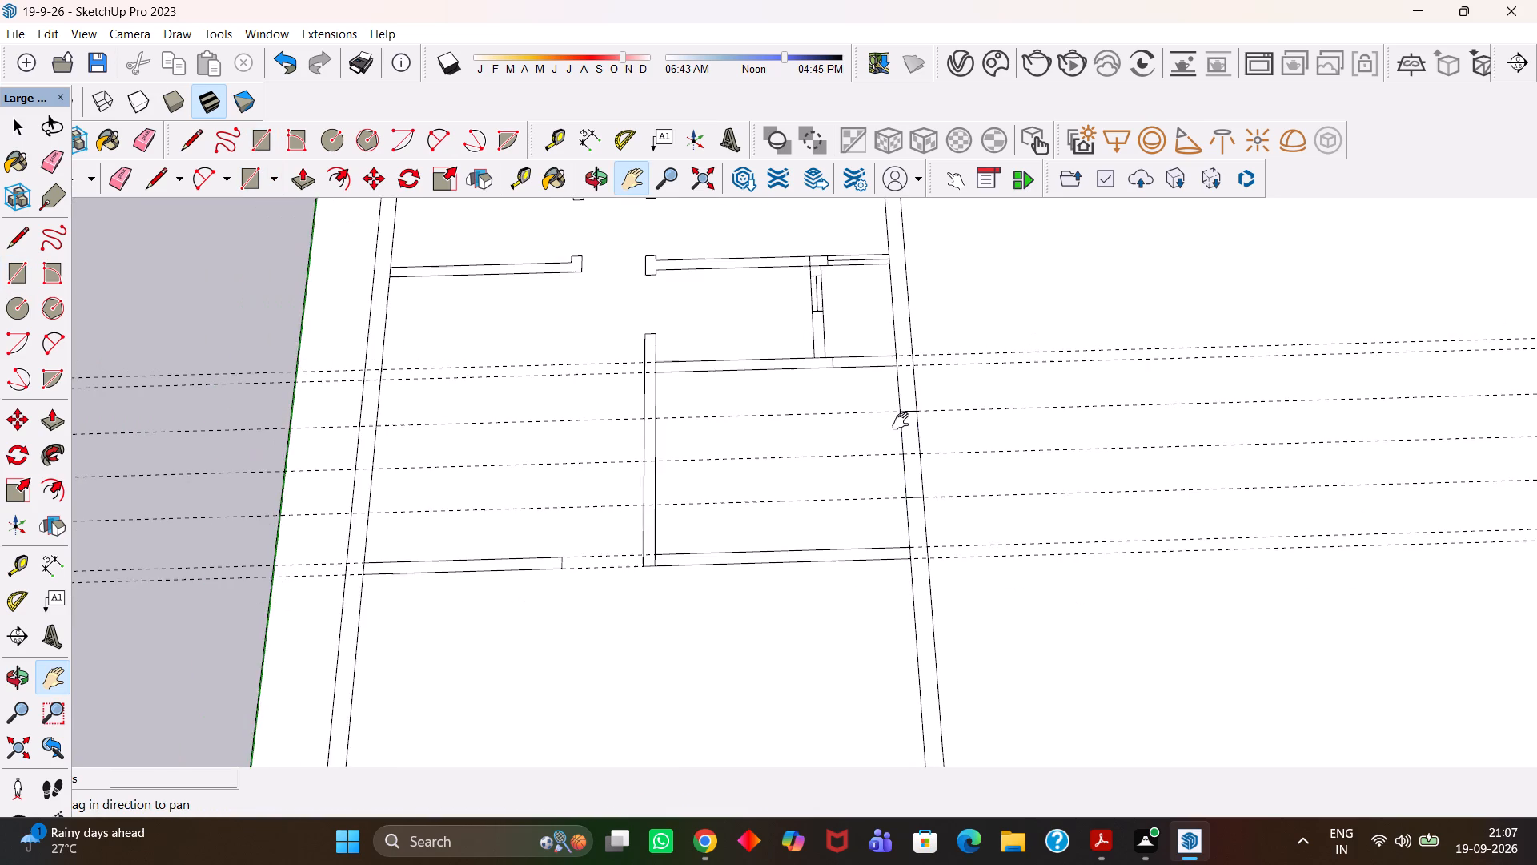
pyautogui.moveTo(799, 436); pyautogui.dragTo(864, 436)
pyautogui.press('e')
pyautogui.moveTo(853, 411); pyautogui.dragTo(858, 473)
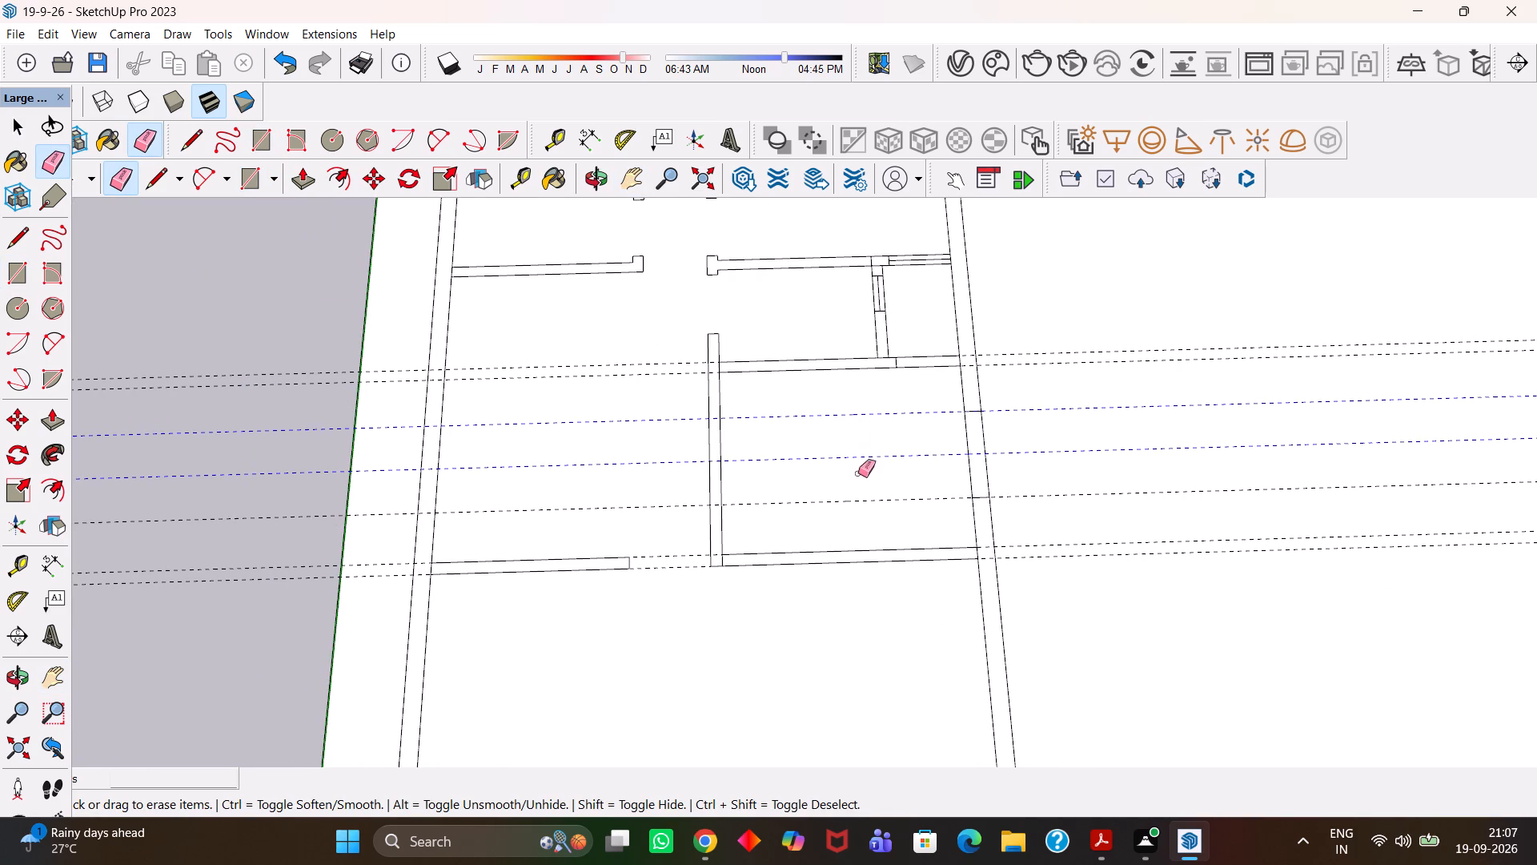
pyautogui.moveTo(858, 473); pyautogui.dragTo(869, 511)
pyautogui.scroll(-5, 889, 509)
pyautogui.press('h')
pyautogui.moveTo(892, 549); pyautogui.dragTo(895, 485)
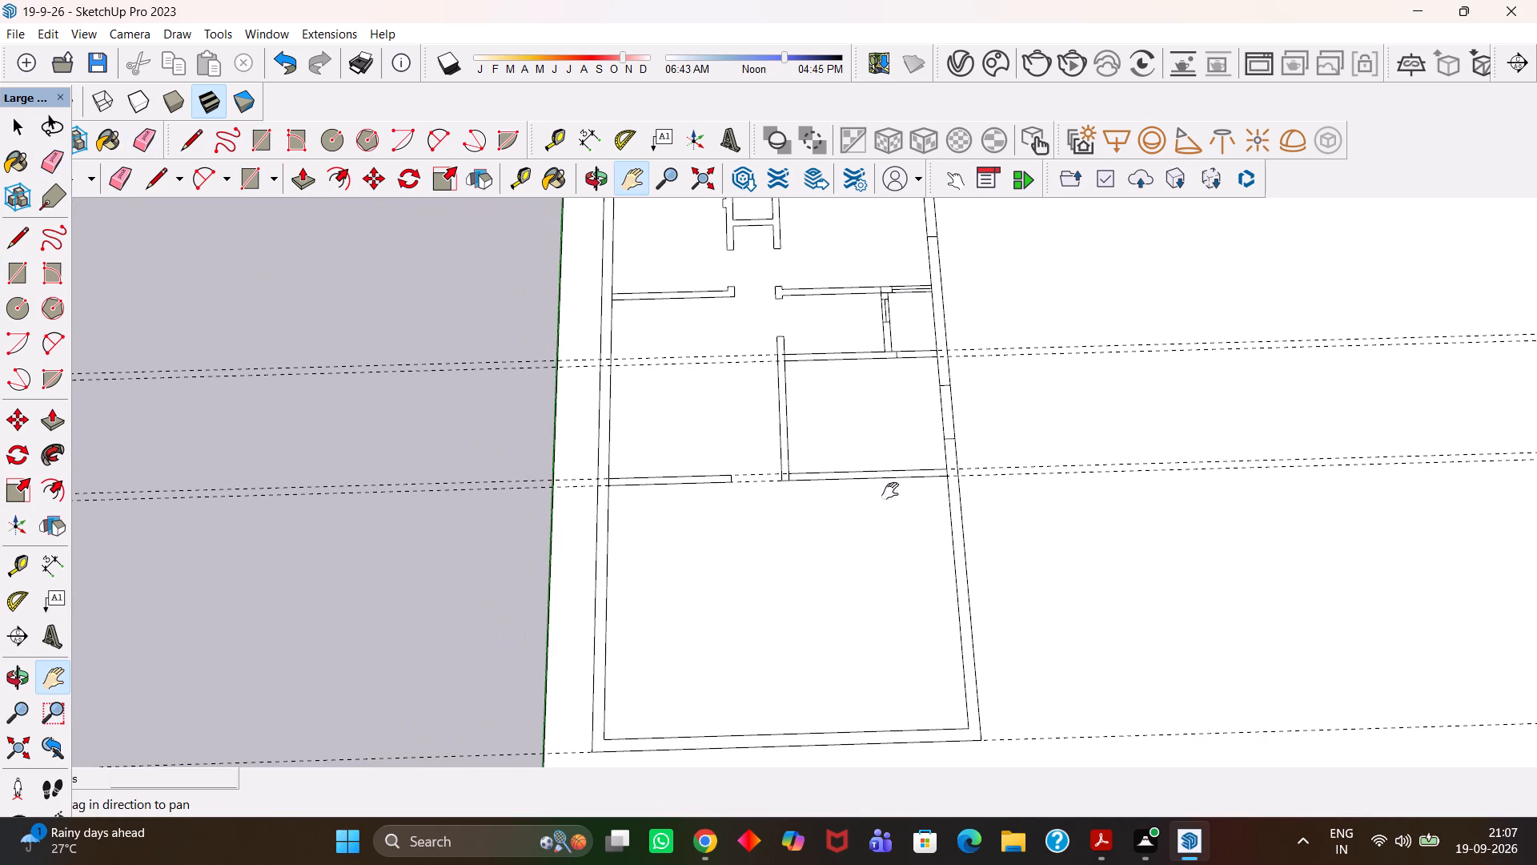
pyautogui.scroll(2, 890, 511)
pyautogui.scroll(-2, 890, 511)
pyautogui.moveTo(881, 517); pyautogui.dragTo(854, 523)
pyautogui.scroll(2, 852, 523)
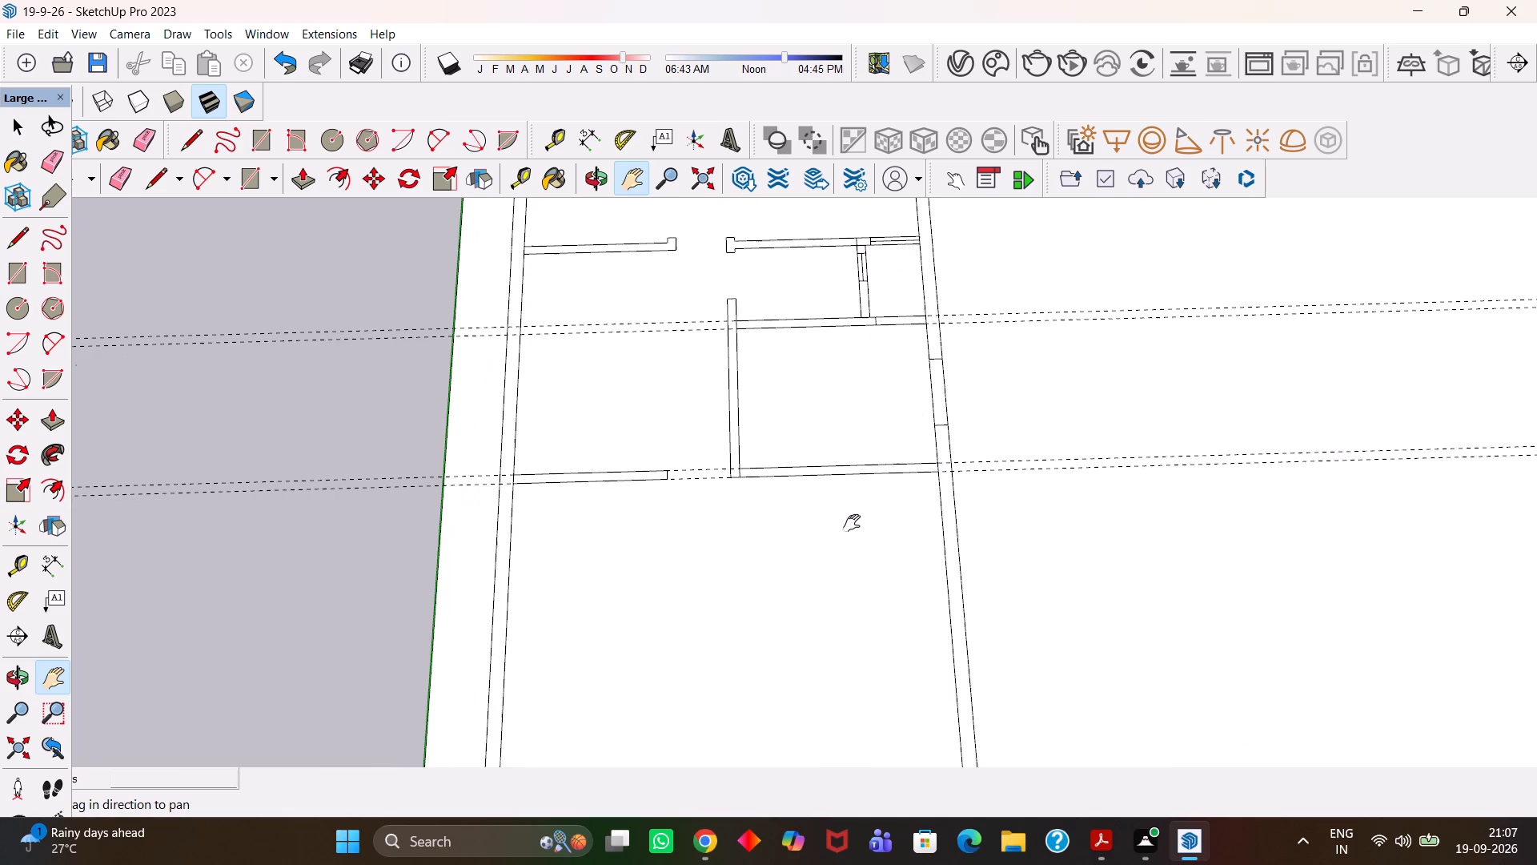
# Place a guide 4" below the upper room partition's lower face and another 3' below that guide.
pyautogui.press('t')
pyautogui.moveTo(777, 368); pyautogui.dragTo(786, 422)
pyautogui.scroll(2, 791, 410)
pyautogui.press('h')
pyautogui.moveTo(766, 380); pyautogui.dragTo(777, 438)
pyautogui.scroll(3, 774, 417)
pyautogui.press('h')
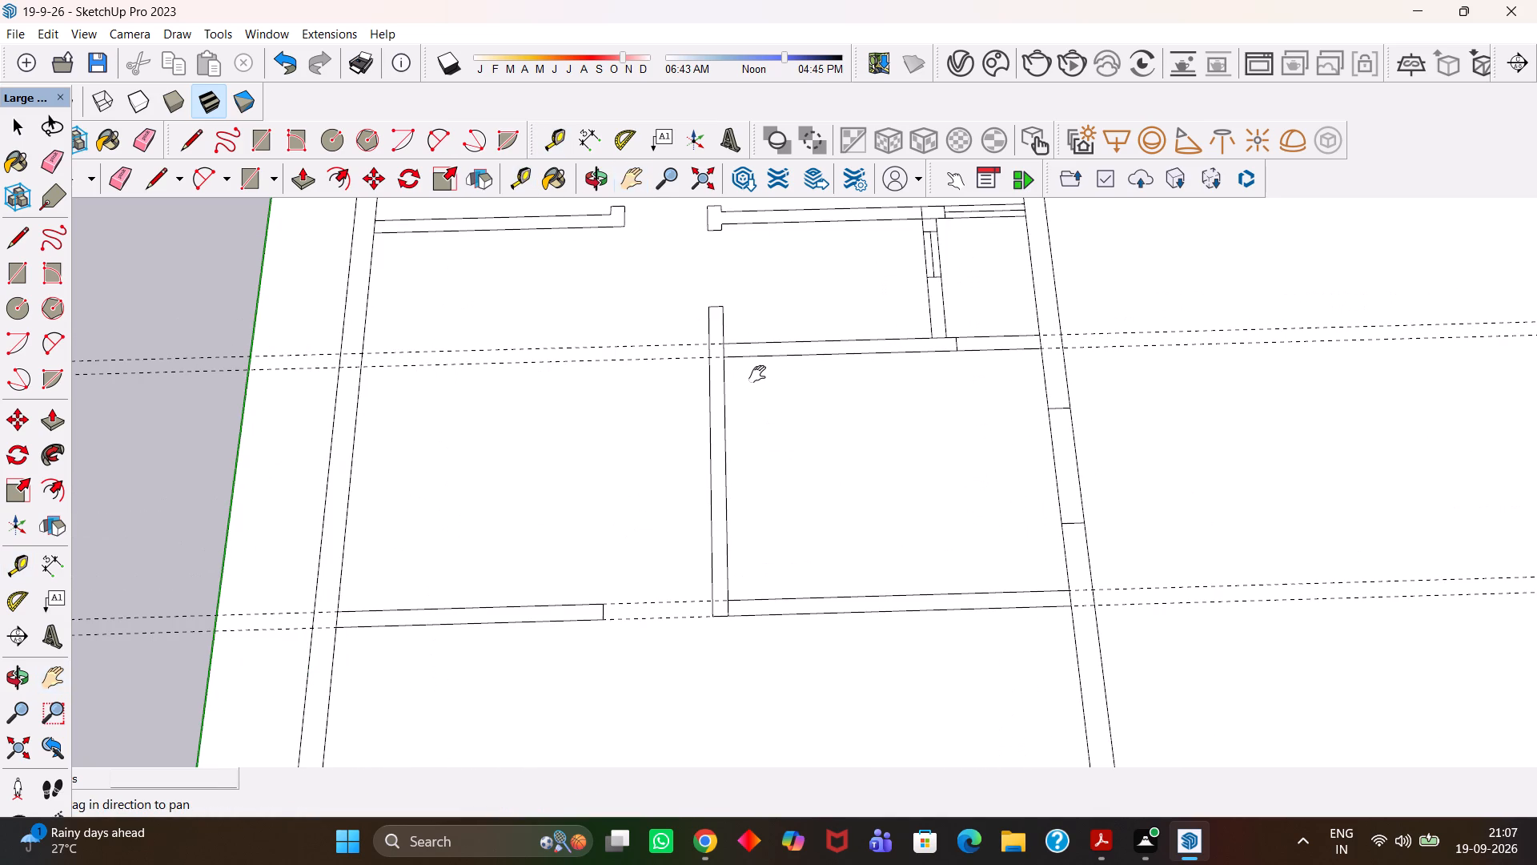
pyautogui.moveTo(757, 374); pyautogui.dragTo(782, 479)
pyautogui.press('t')
pyautogui.scroll(2, 782, 459)
pyautogui.press('space')
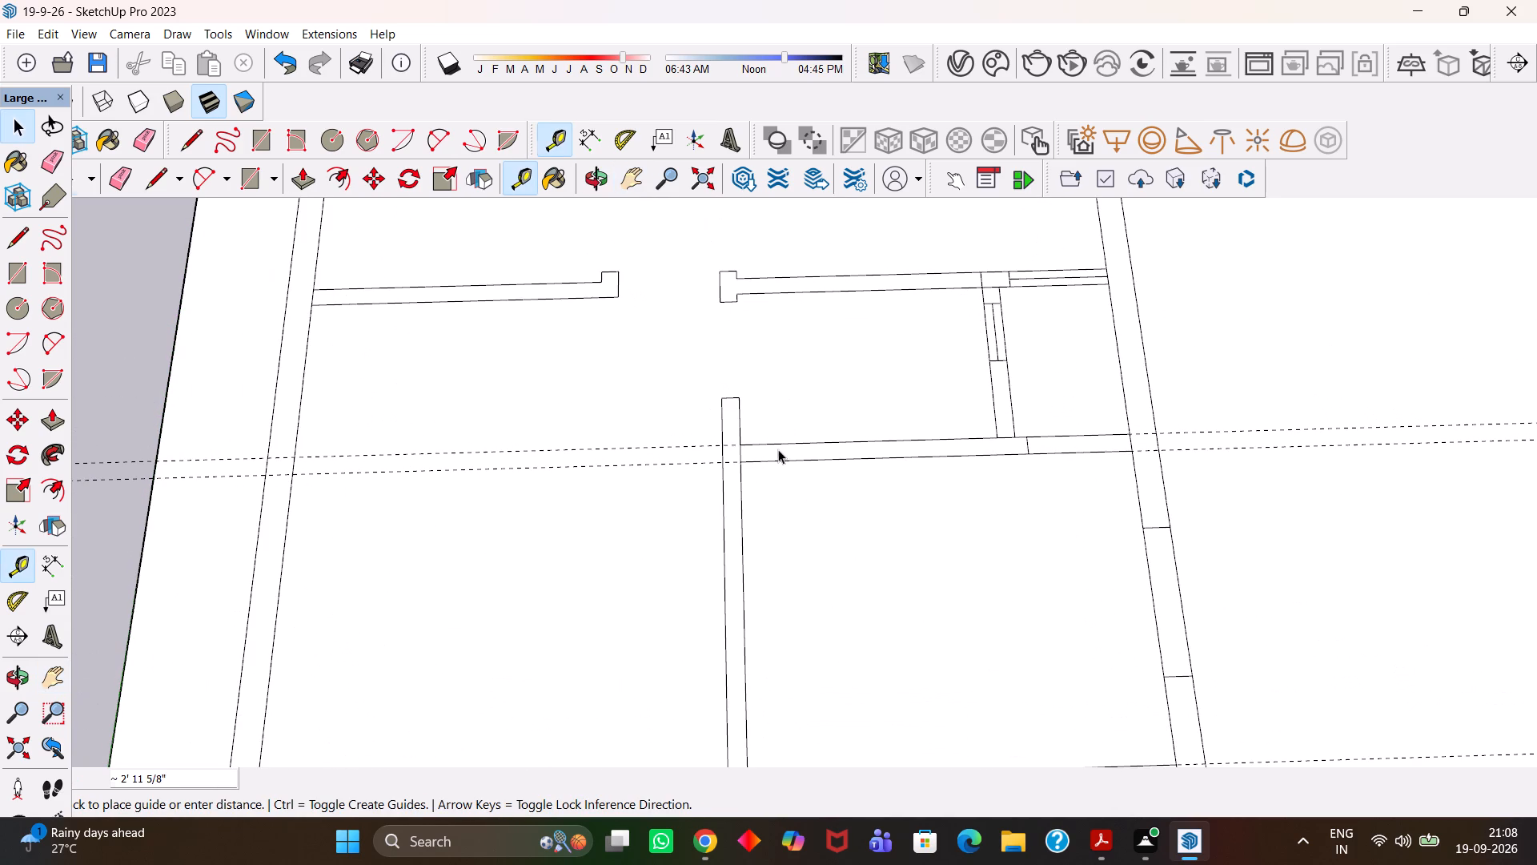
pyautogui.press('t')
pyautogui.click(781, 456)
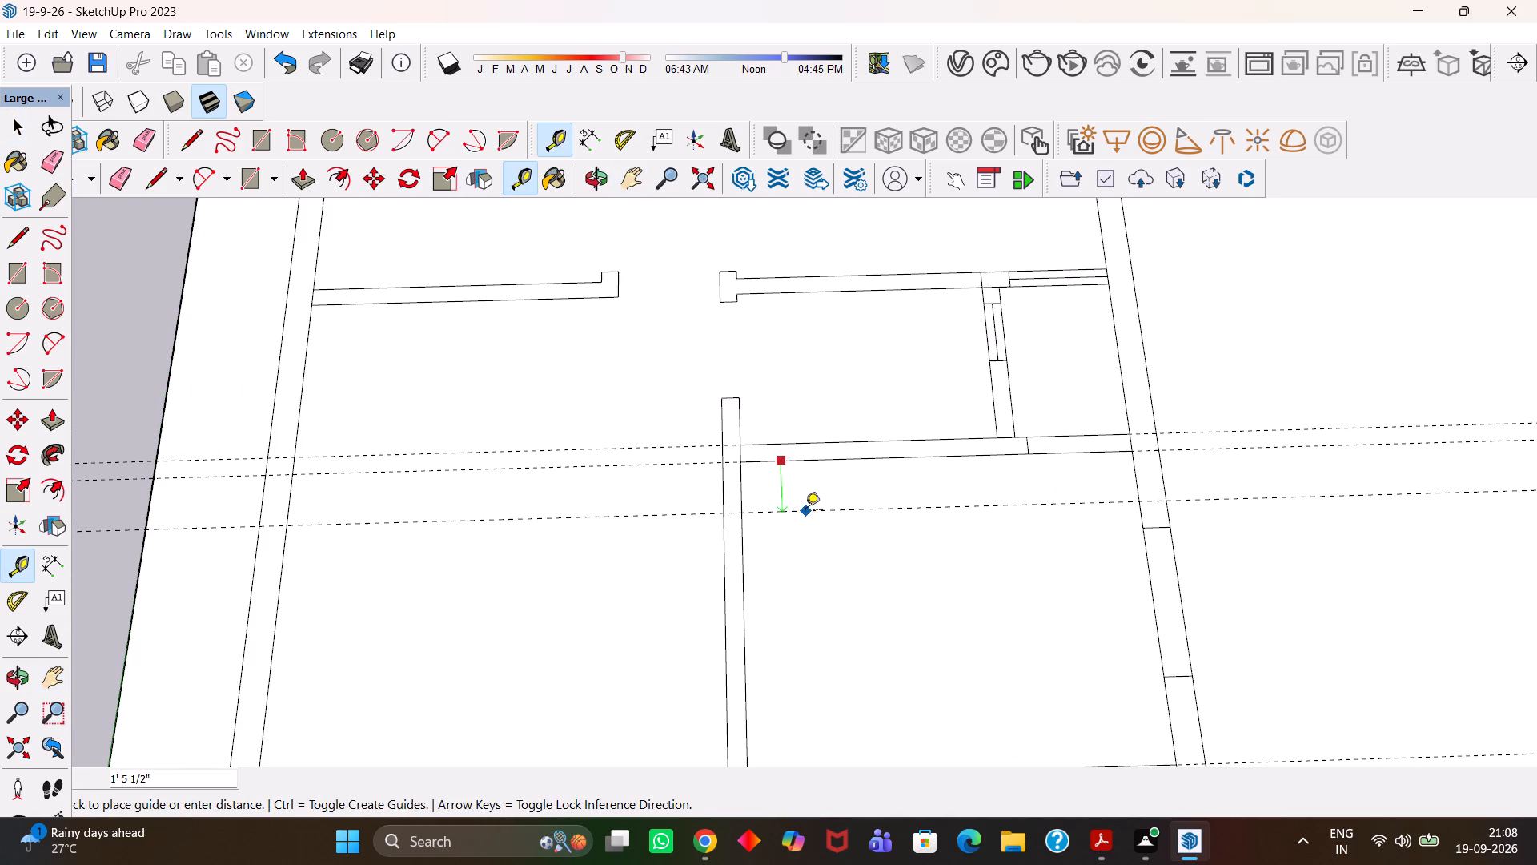
pyautogui.write('4"')
pyautogui.press('Return')
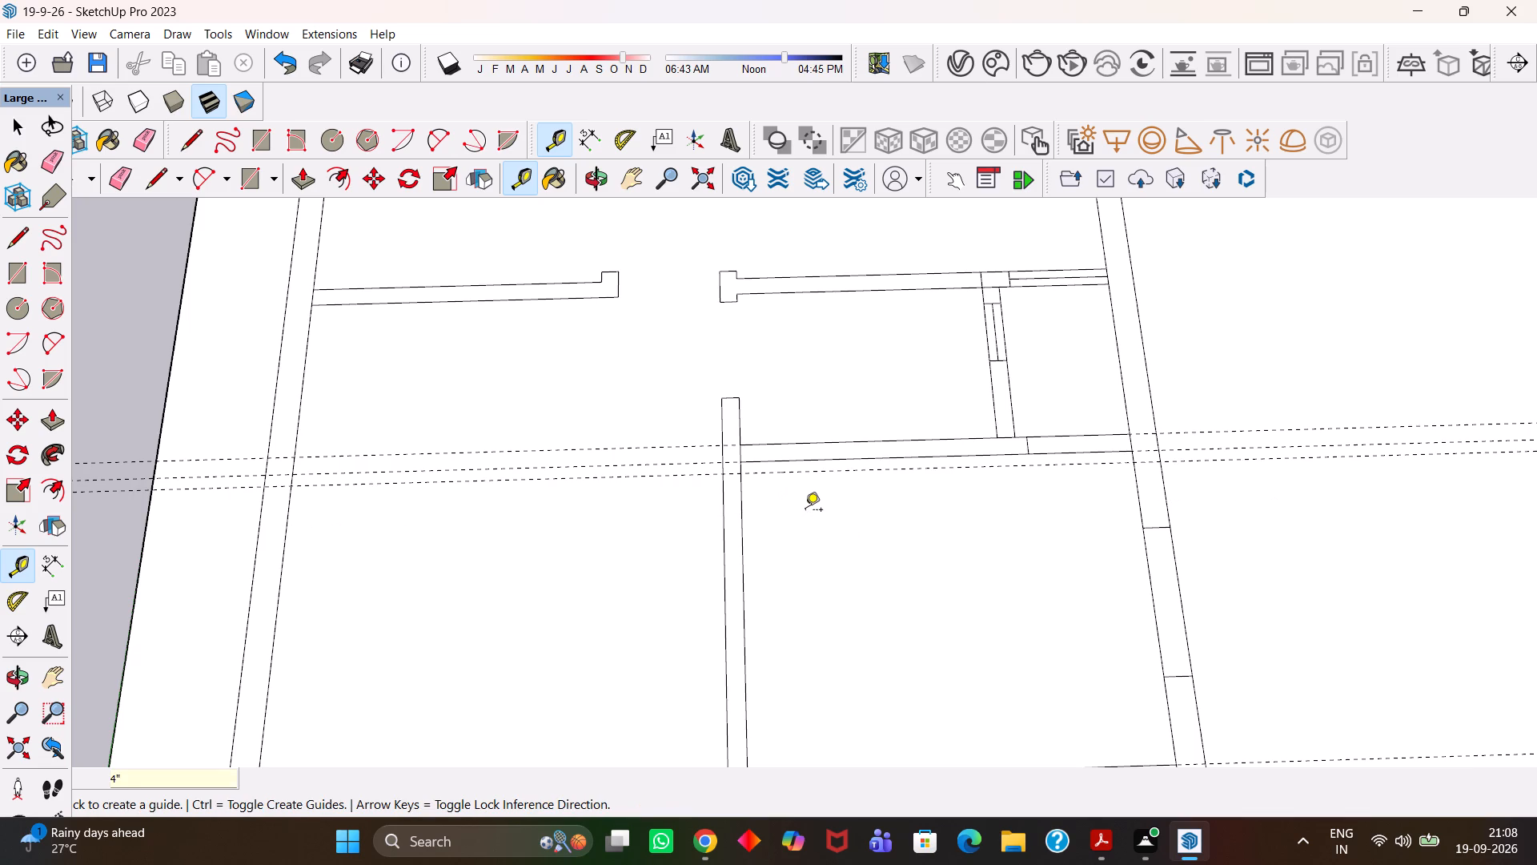
pyautogui.click(794, 477)
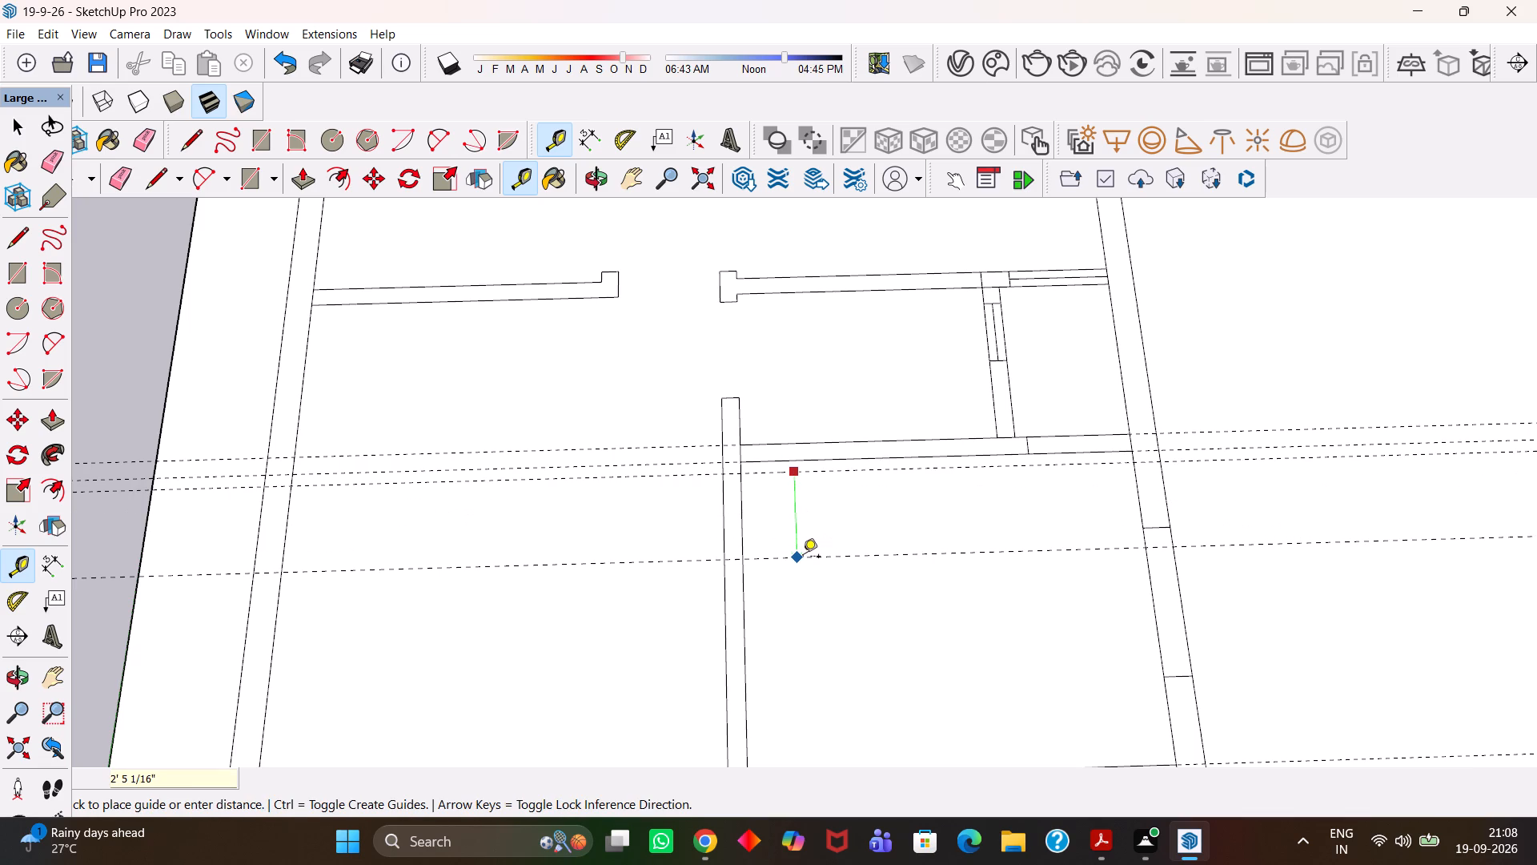
pyautogui.write("3'")
pyautogui.press('Return')
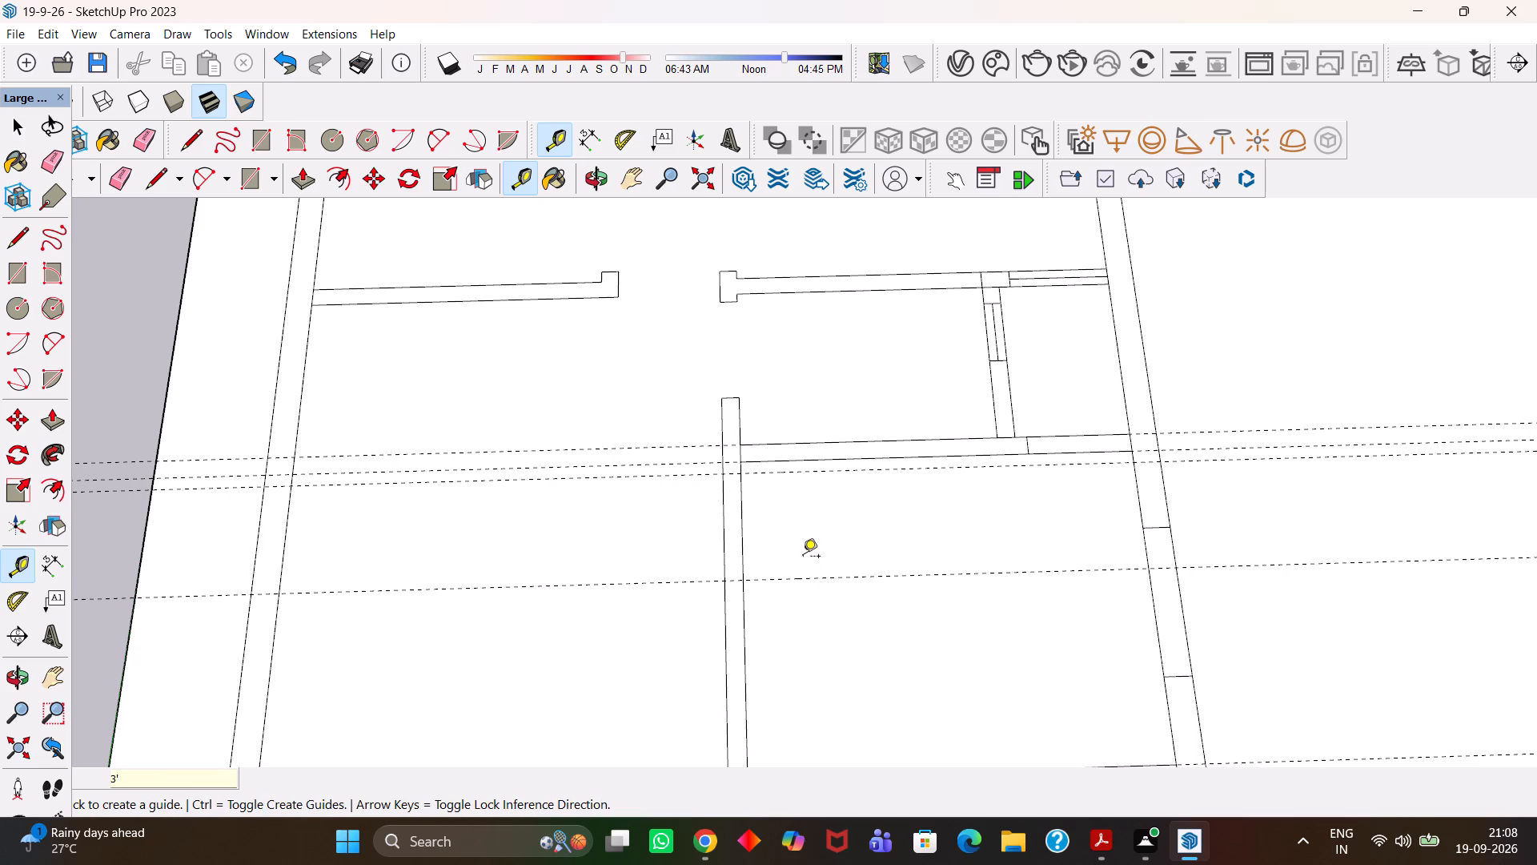
# Draw a 3' by 6" rectangle in the vertical partition between the two guides and erase its side edges to open a door.
pyautogui.press('r')
pyautogui.scroll(3, 785, 567)
pyautogui.click(704, 585)
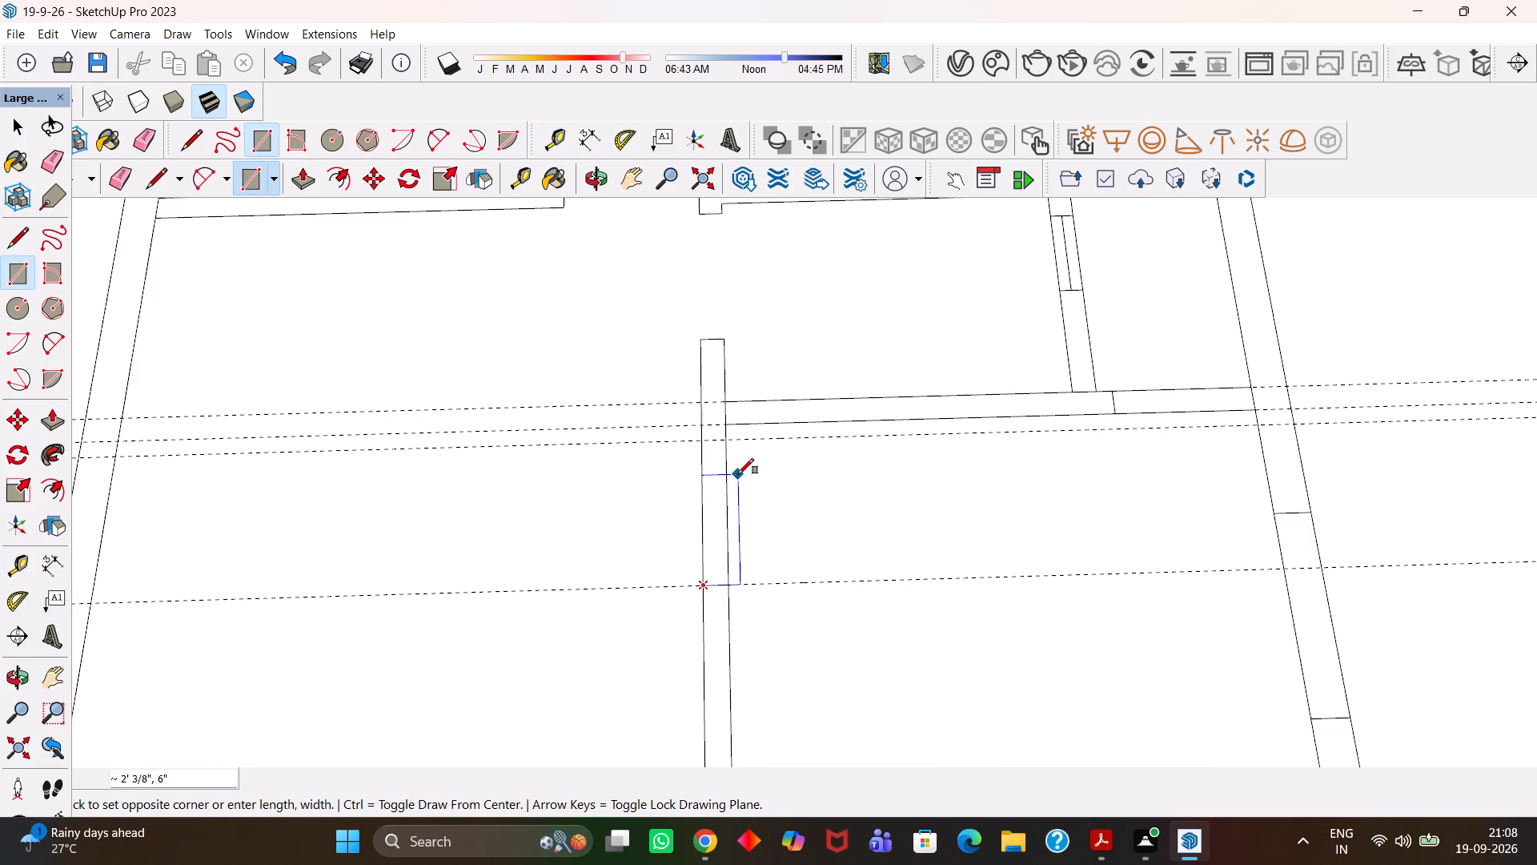
pyautogui.click(723, 445)
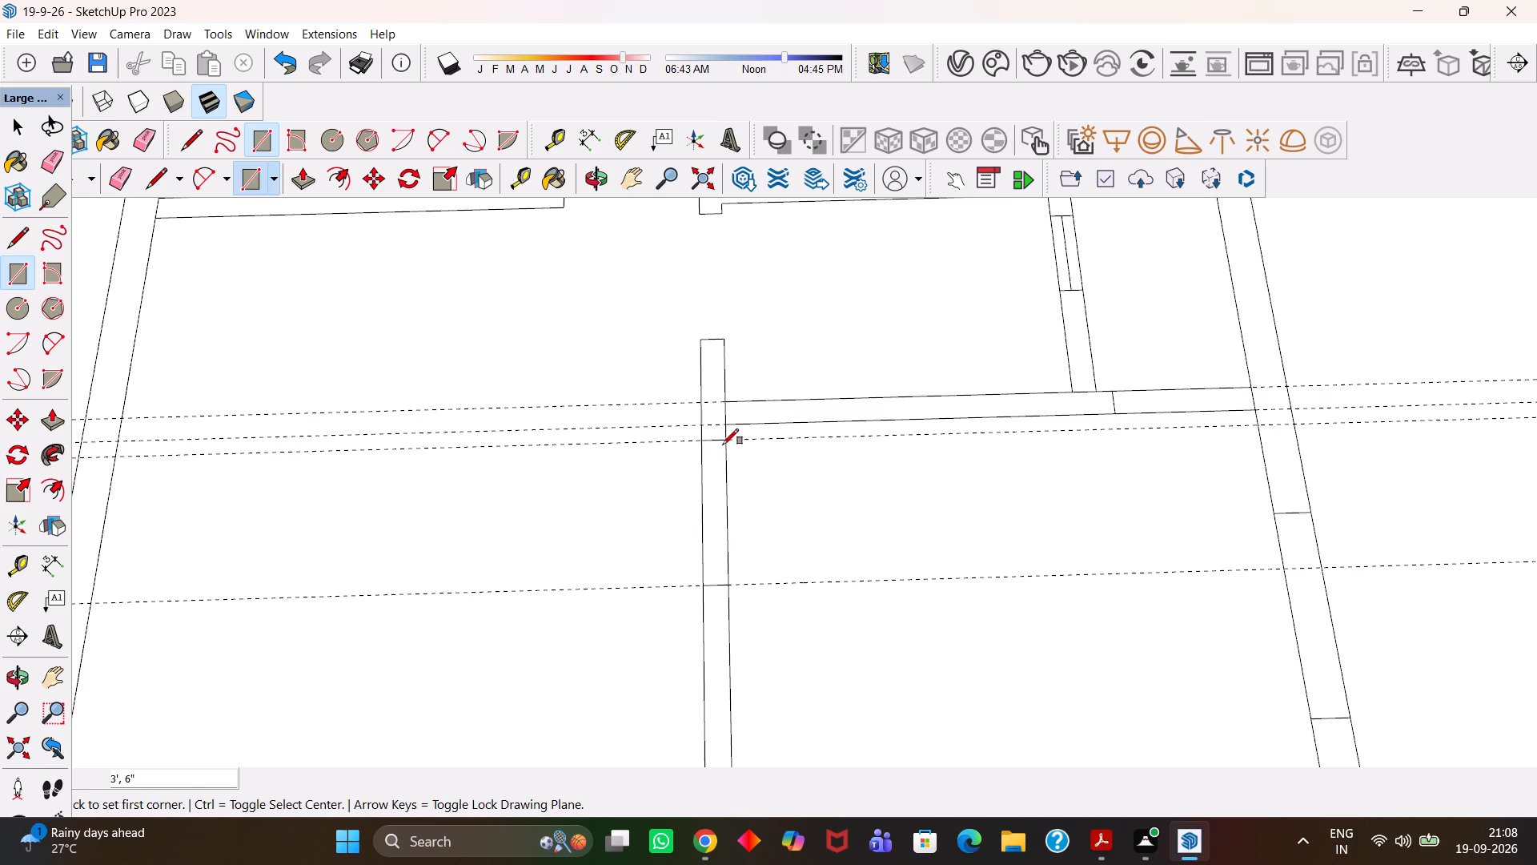
pyautogui.press('e')
pyautogui.moveTo(759, 478); pyautogui.dragTo(616, 488)
# Erase the two door guides and the two guides running along the upper room partition.
pyautogui.click(768, 441)
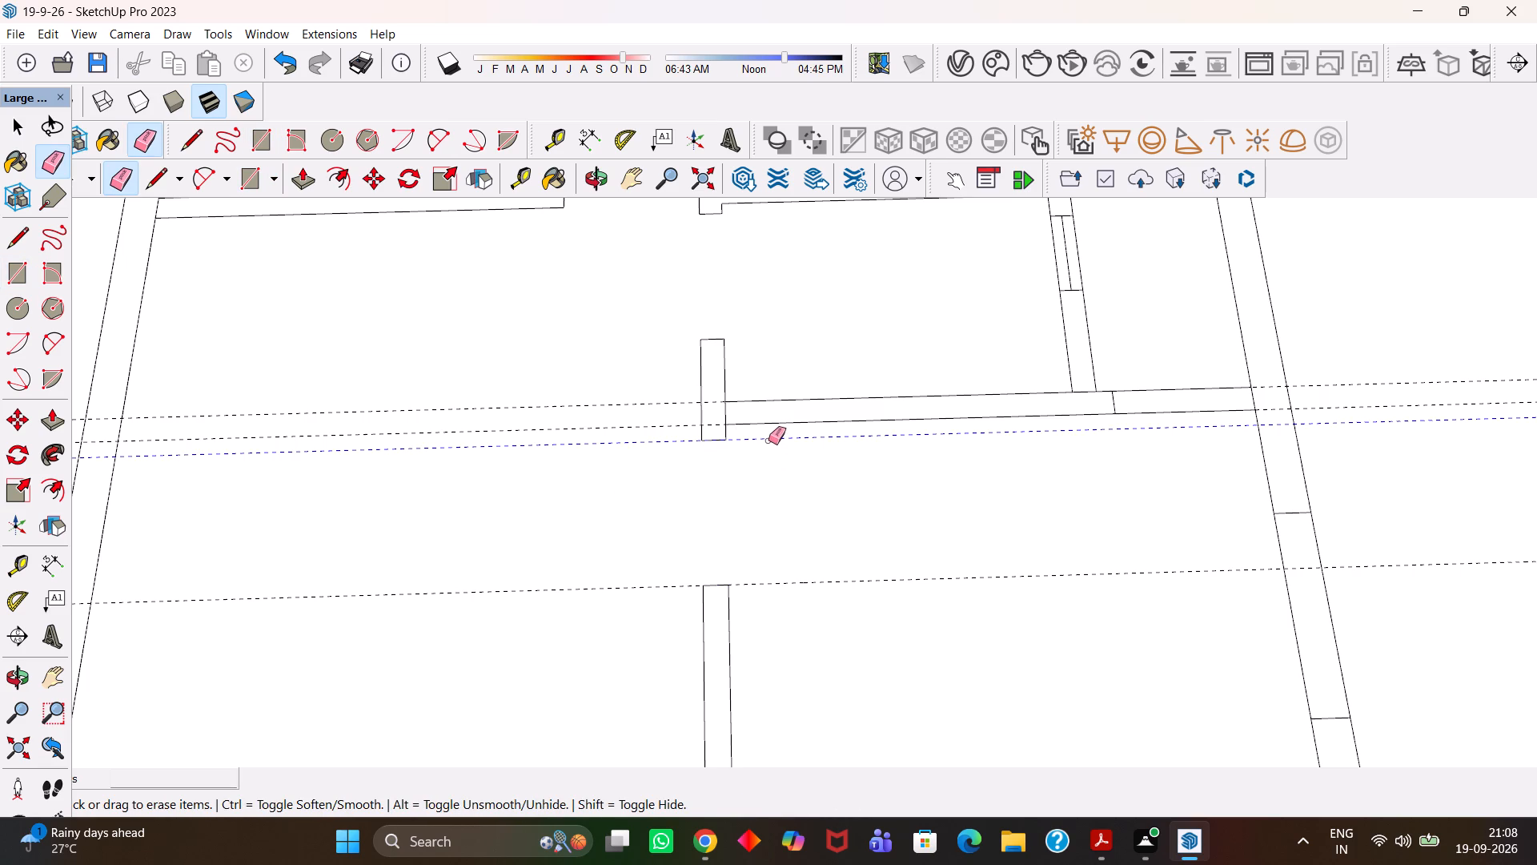
pyautogui.moveTo(767, 521); pyautogui.dragTo(810, 610)
pyautogui.moveTo(625, 373); pyautogui.dragTo(604, 489)
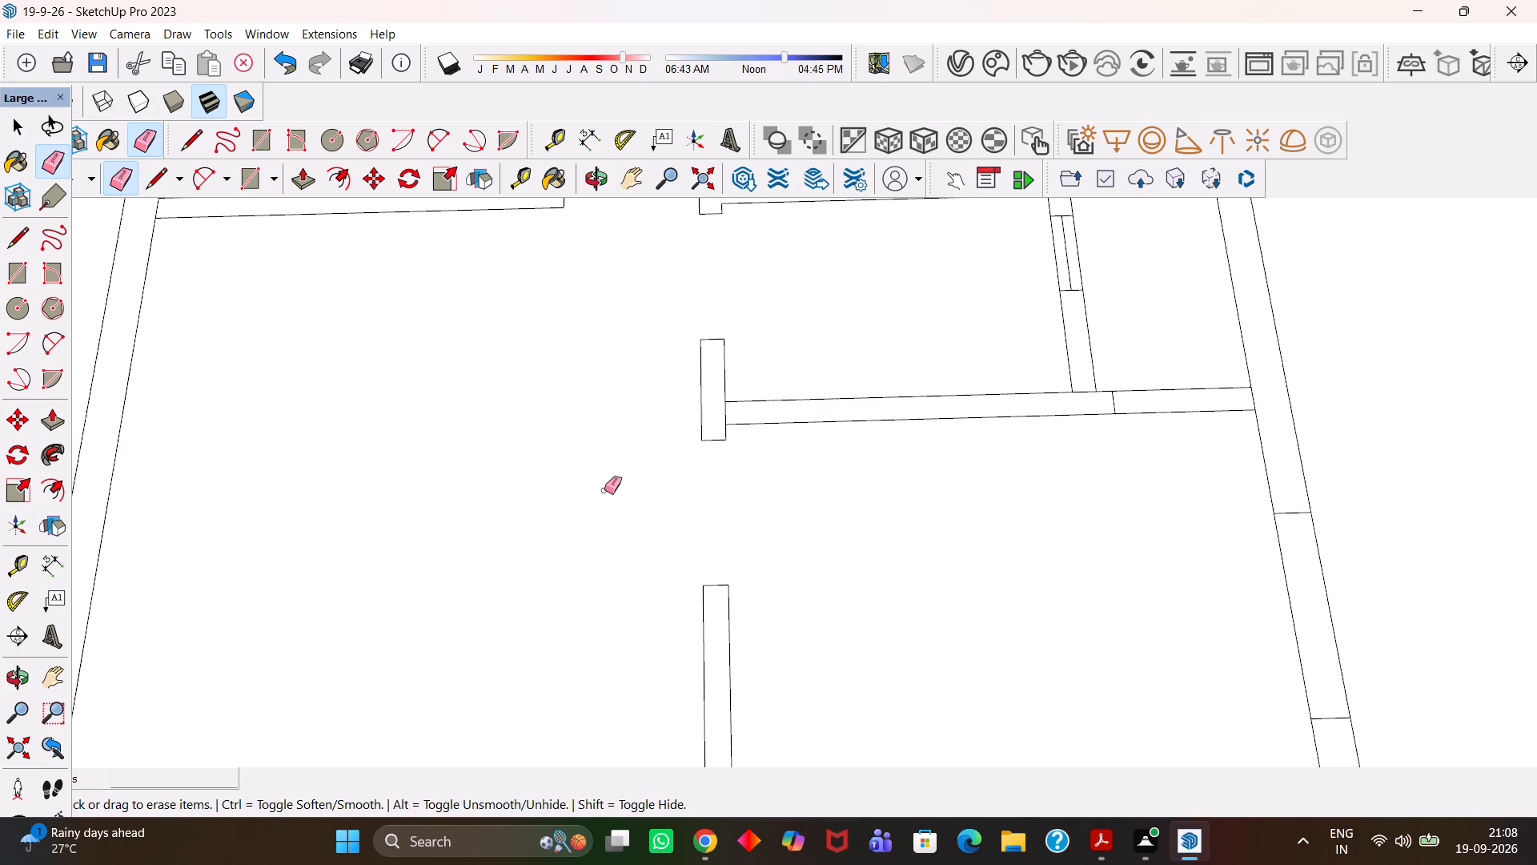
# Erase the leftover edge where the horizontal partition joins the short wall stub above the new door opening.
pyautogui.press('h')
pyautogui.scroll(-5, 732, 501)
pyautogui.moveTo(826, 571); pyautogui.dragTo(804, 485)
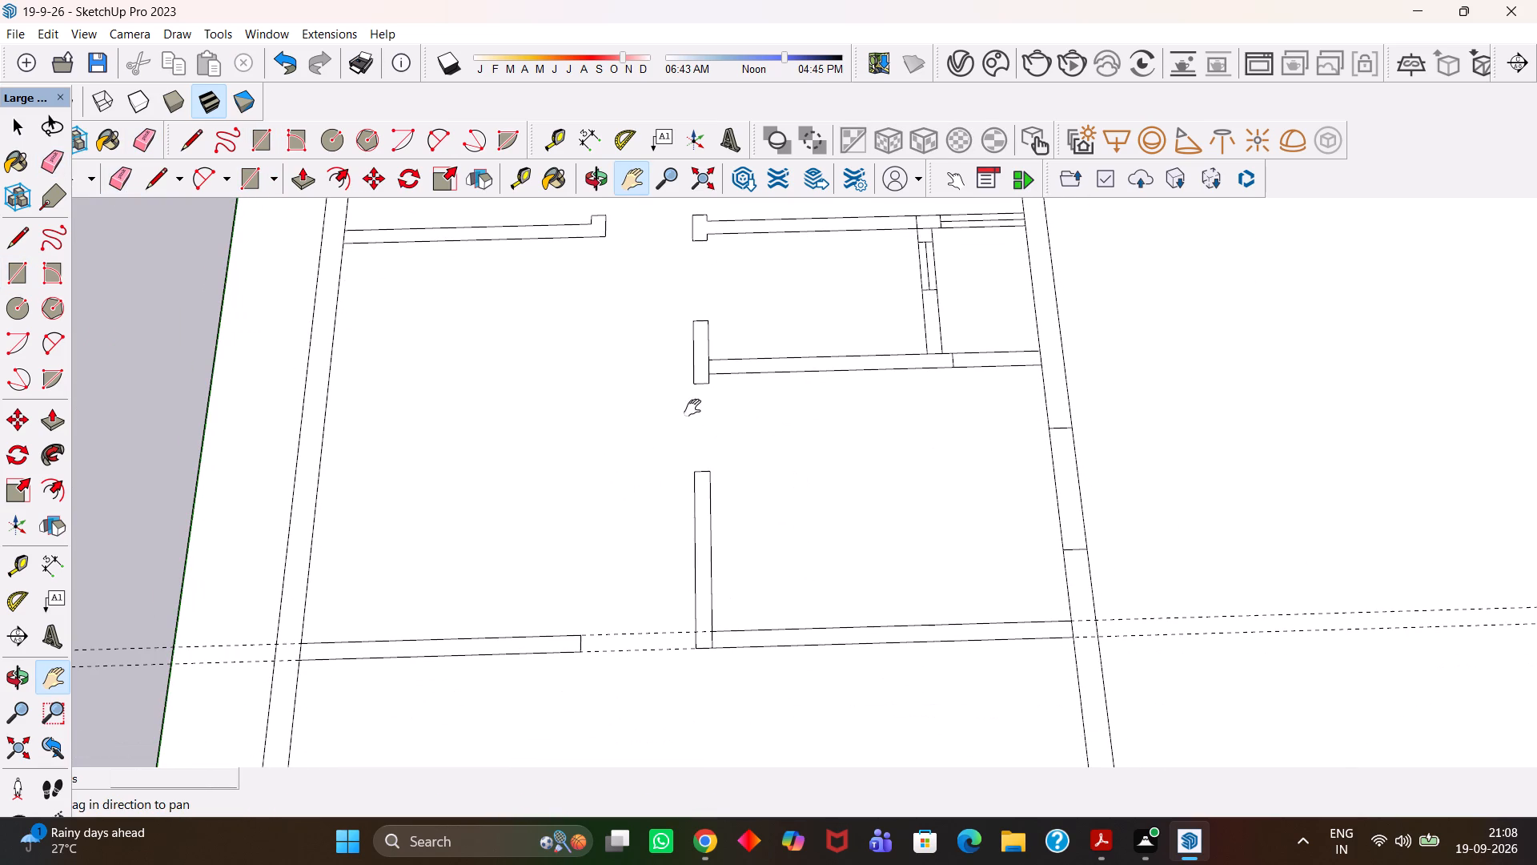
pyautogui.scroll(8, 727, 360)
pyautogui.press('e')
pyautogui.moveTo(705, 380); pyautogui.dragTo(696, 380)
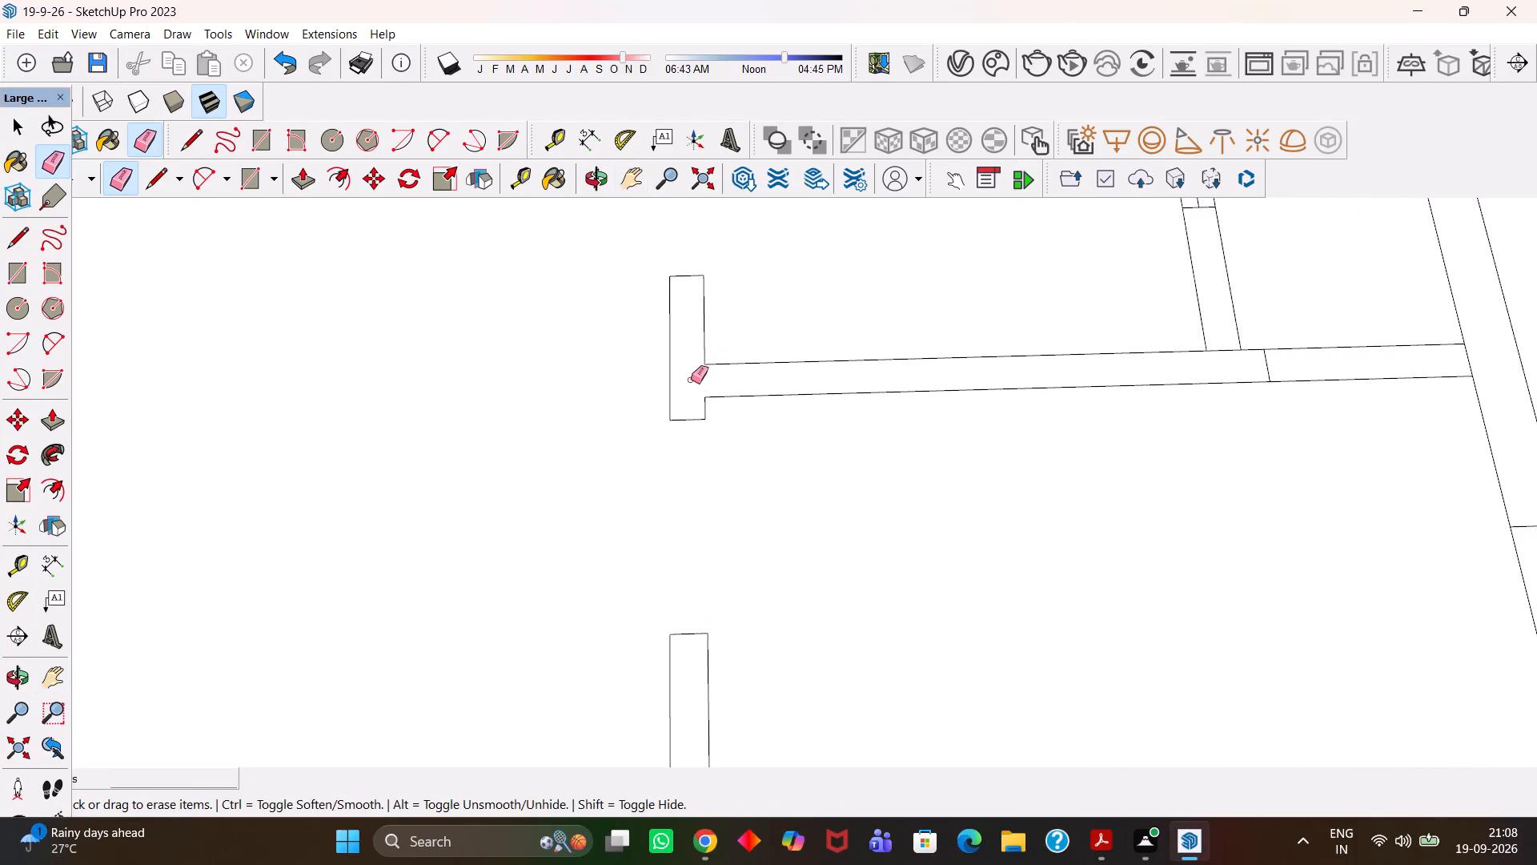
# Place a guide 6'6" below the room's lower partition and another 6" below that guide.
pyautogui.scroll(-5, 691, 380)
pyautogui.press('h')
pyautogui.moveTo(729, 526); pyautogui.dragTo(708, 410)
pyautogui.scroll(-6, 702, 395)
pyautogui.moveTo(774, 472); pyautogui.dragTo(738, 430)
pyautogui.scroll(-2, 769, 481)
pyautogui.moveTo(774, 553); pyautogui.dragTo(831, 439)
pyautogui.scroll(-4, 832, 433)
pyautogui.press('t')
pyautogui.click(821, 412)
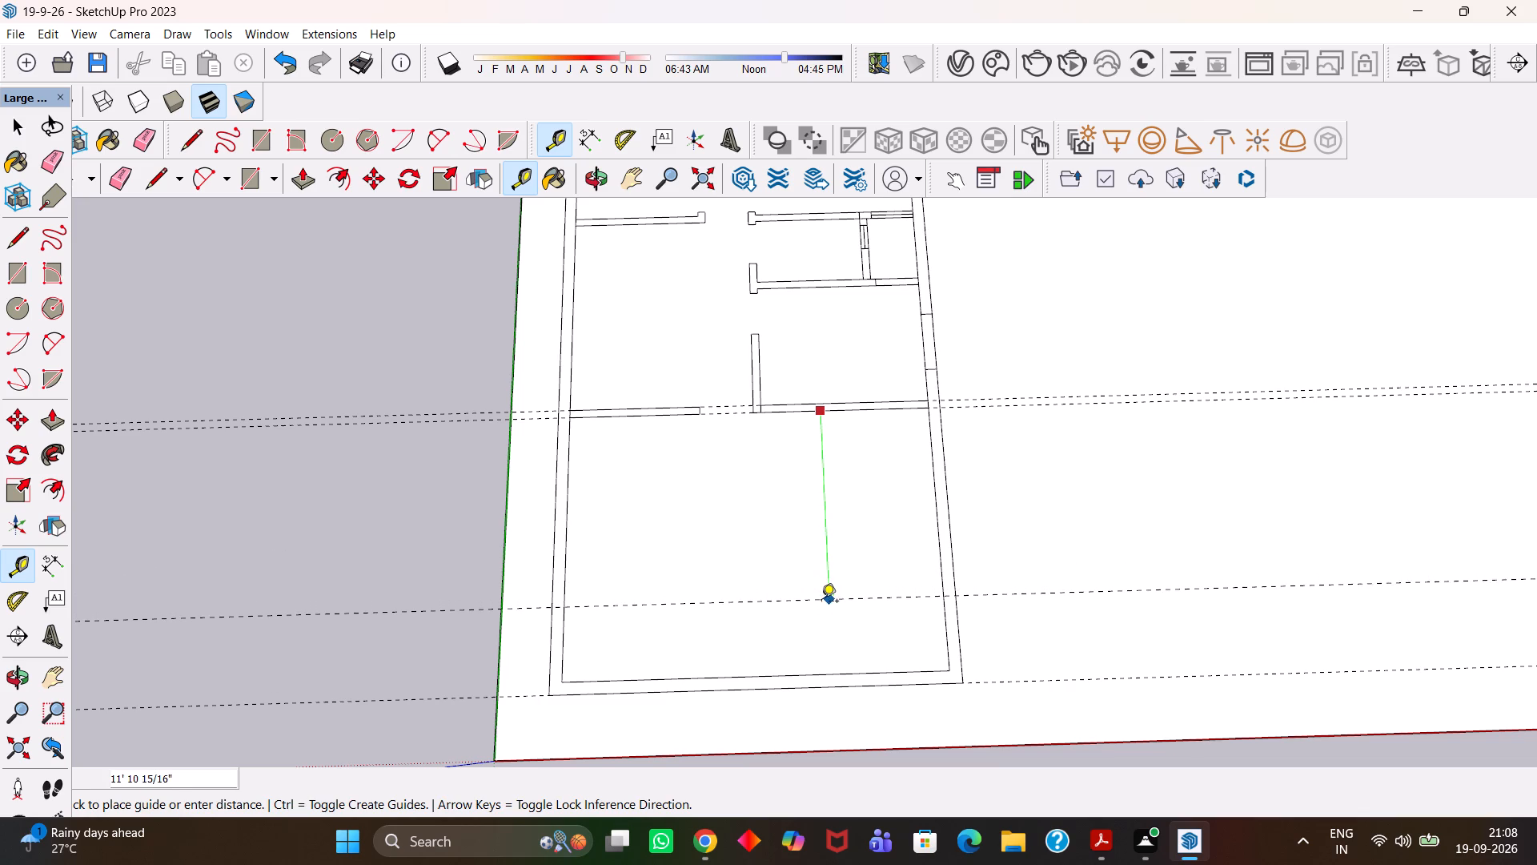
pyautogui.write('6\'6"')
pyautogui.press('Return')
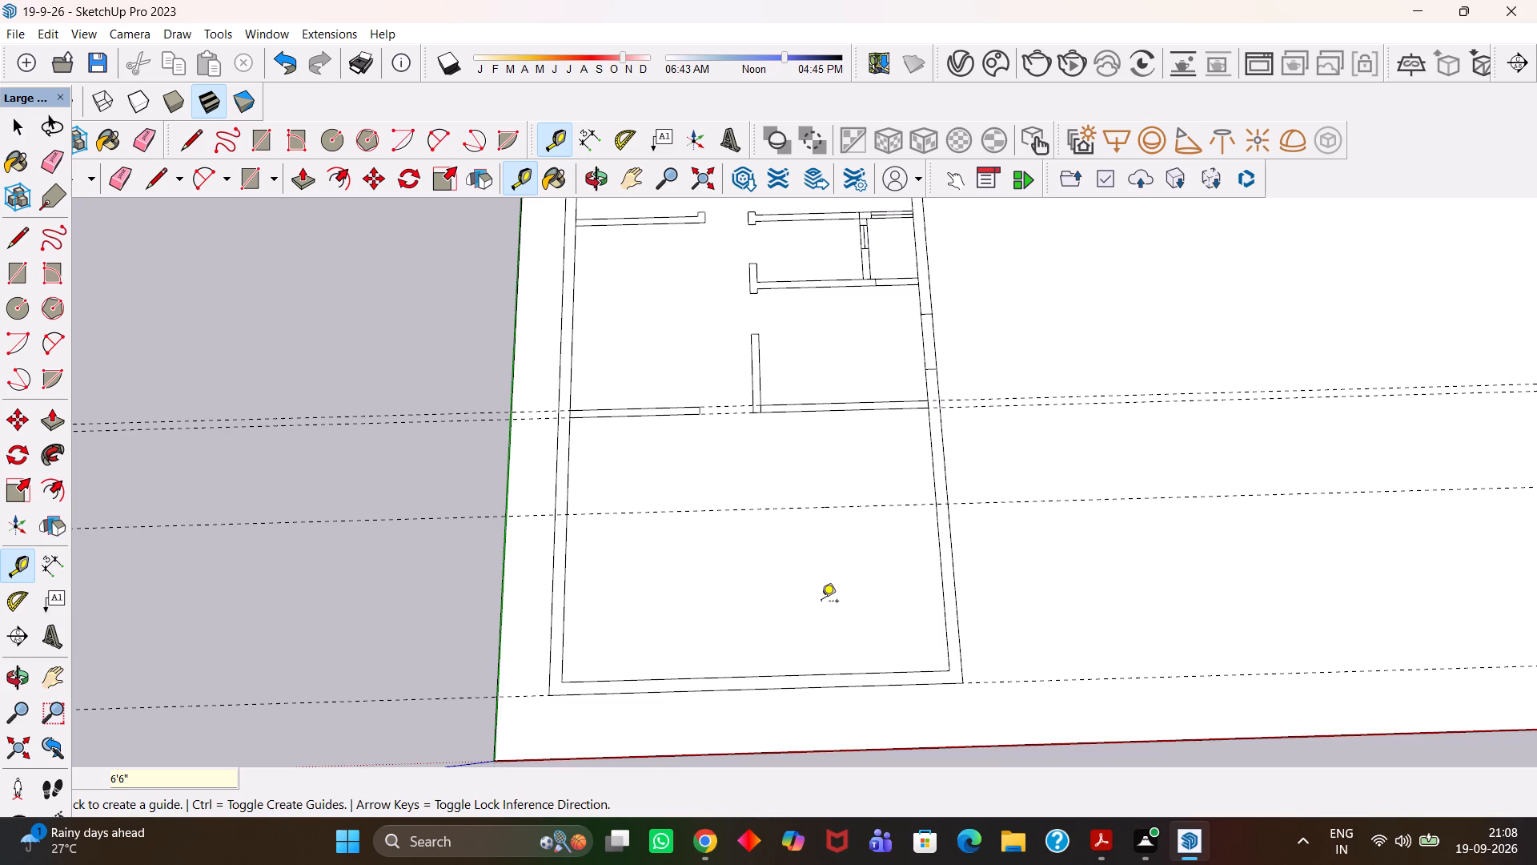
pyautogui.click(761, 509)
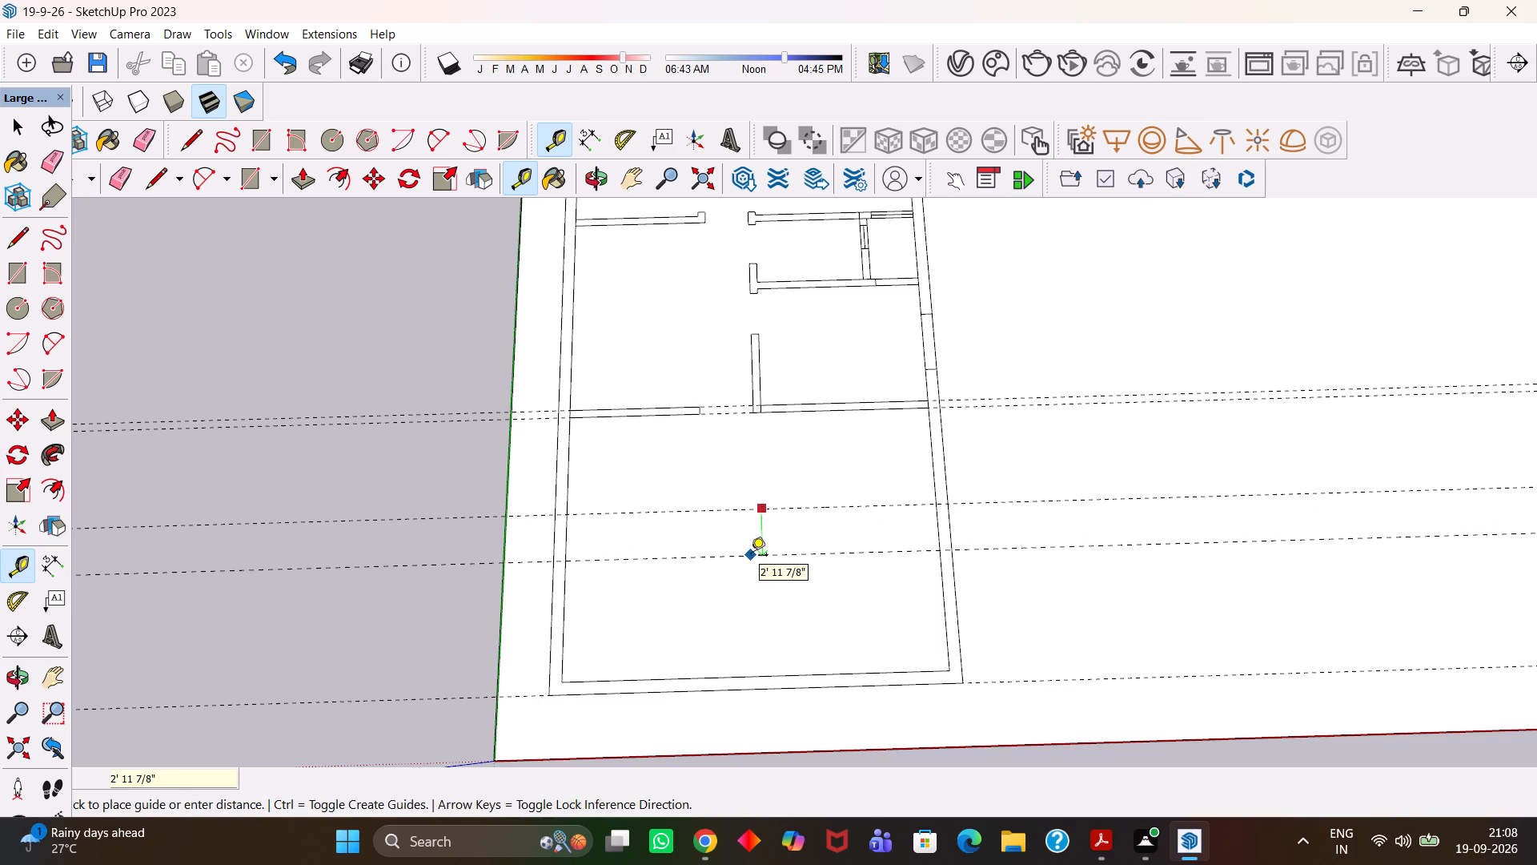
pyautogui.write('6"')
pyautogui.press('Return')
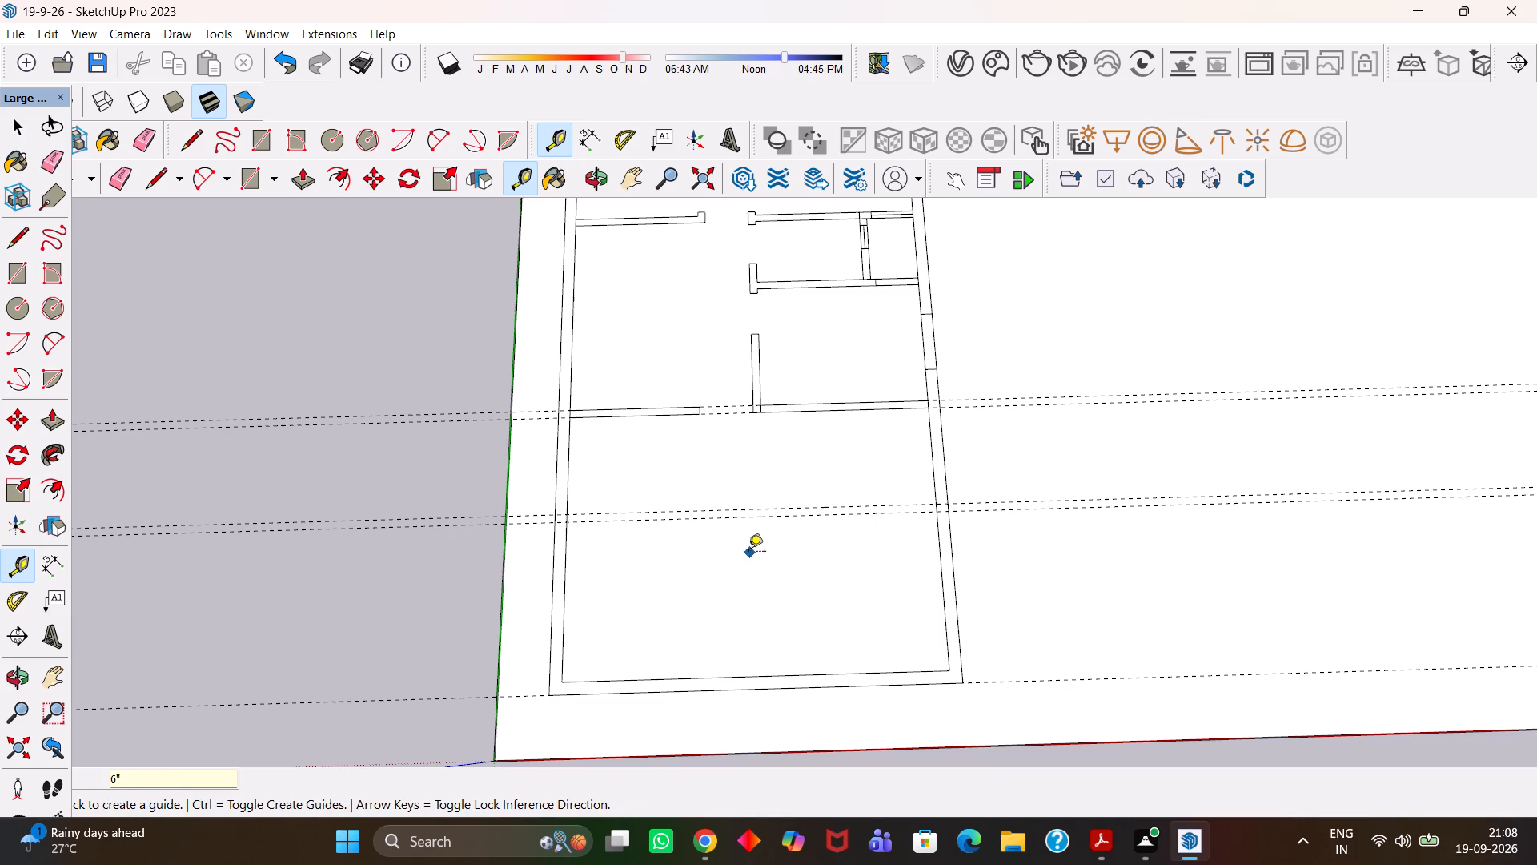
# Measure the distance from the lower new guide to the bottom outer wall's inner face.
pyautogui.click(765, 519)
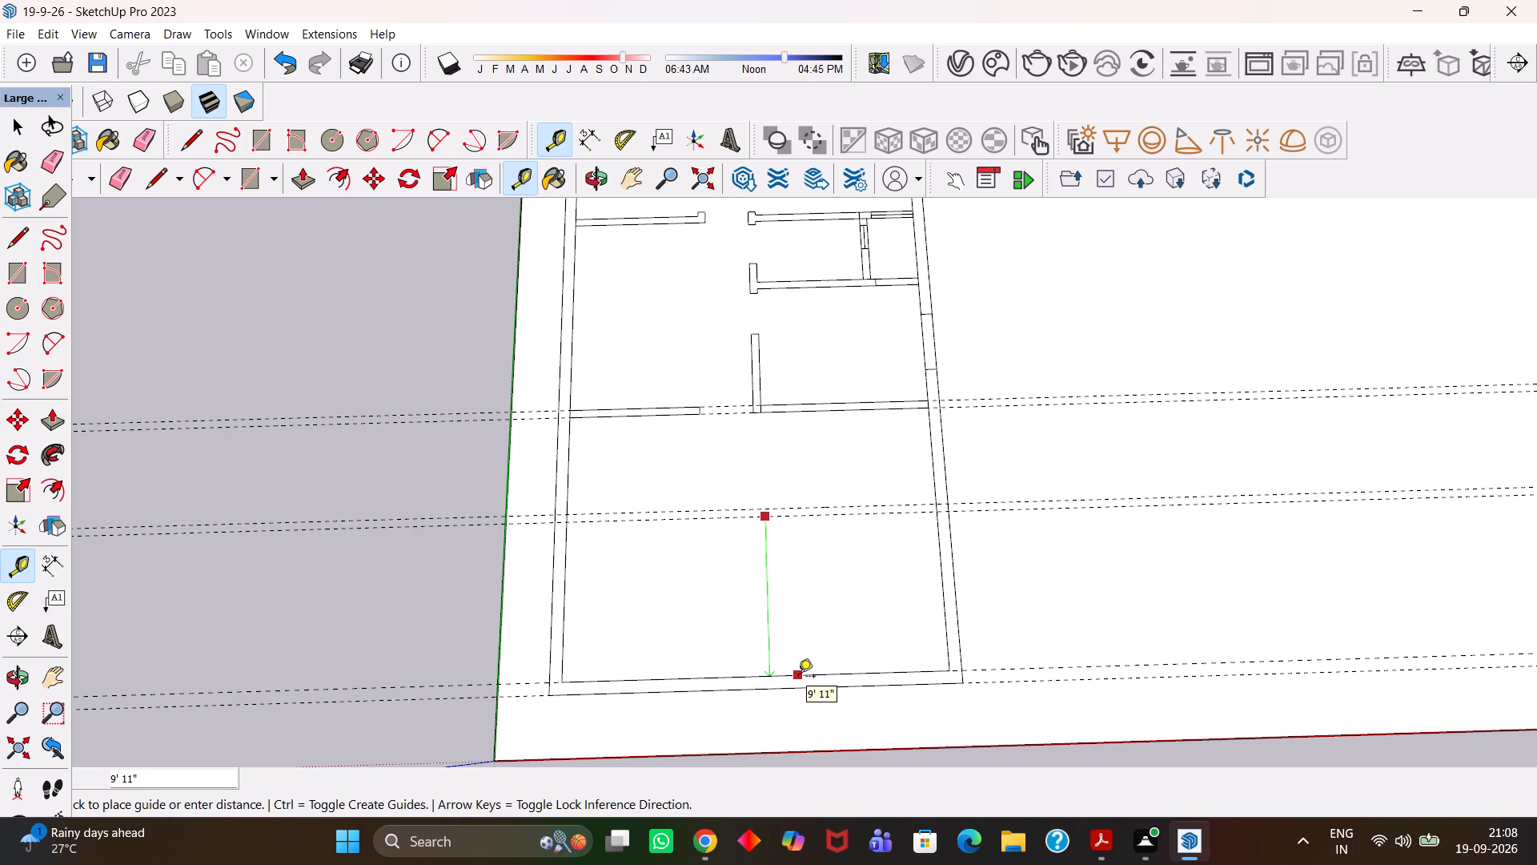
pyautogui.press('t')
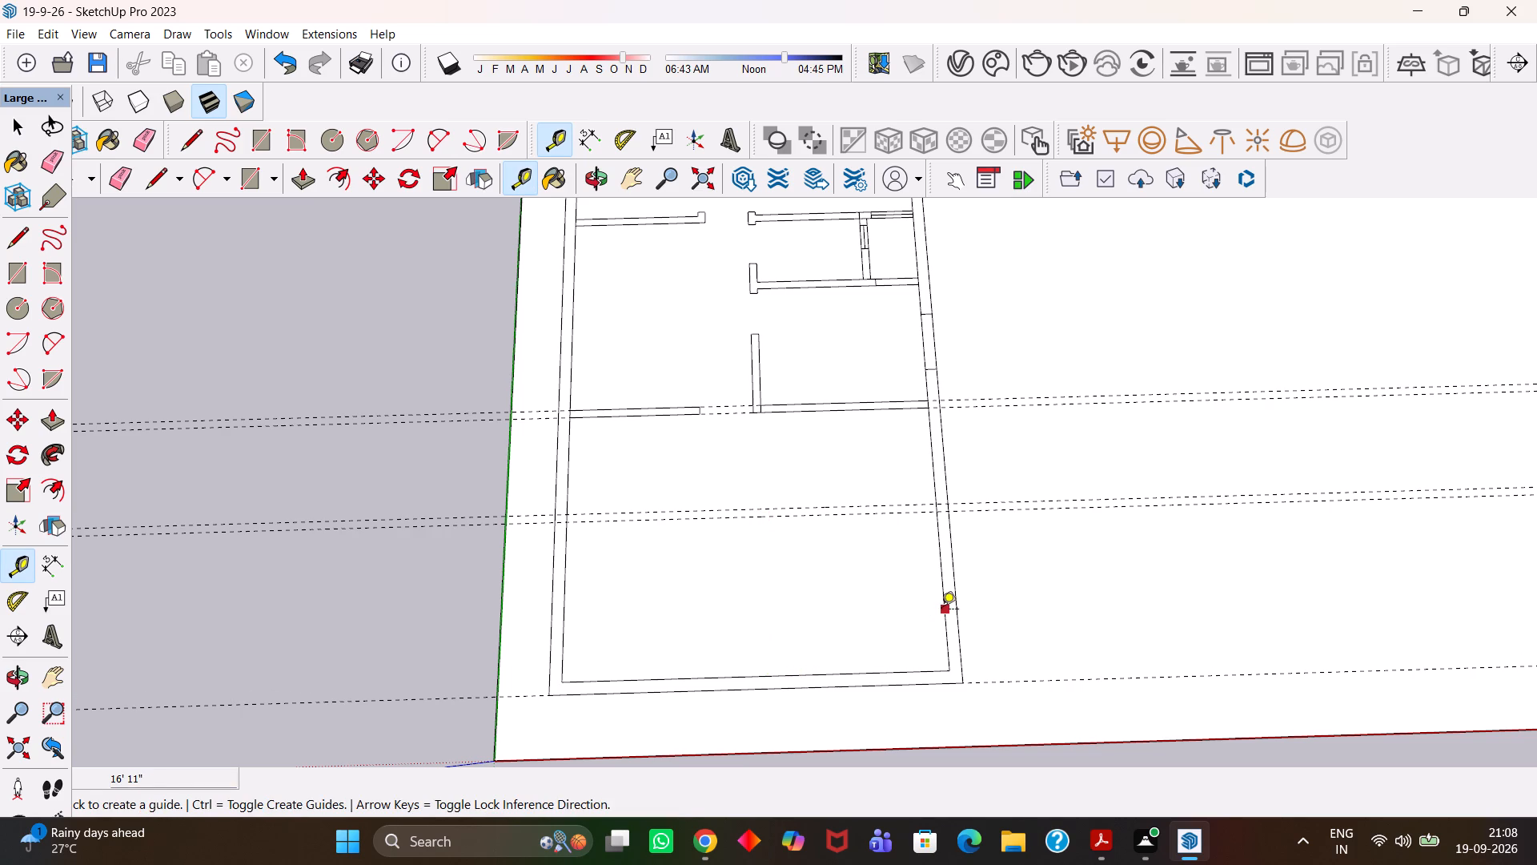
# Draw an 11'6" by 6" partition between the two new guides, from a guide aligned with the vertical partition to the outer side wall.
pyautogui.click(941, 610)
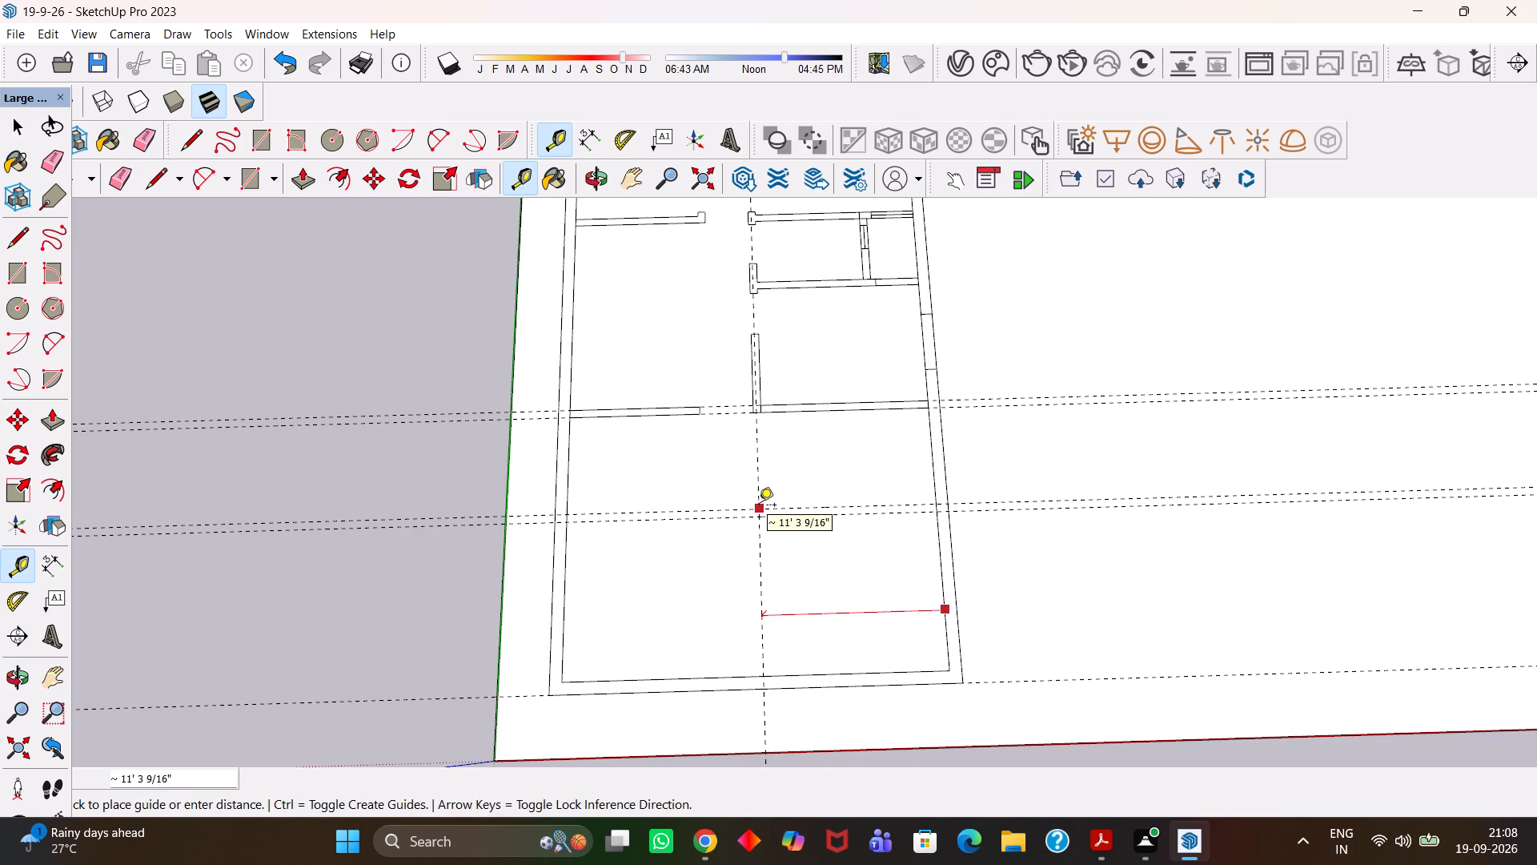
pyautogui.click(752, 400)
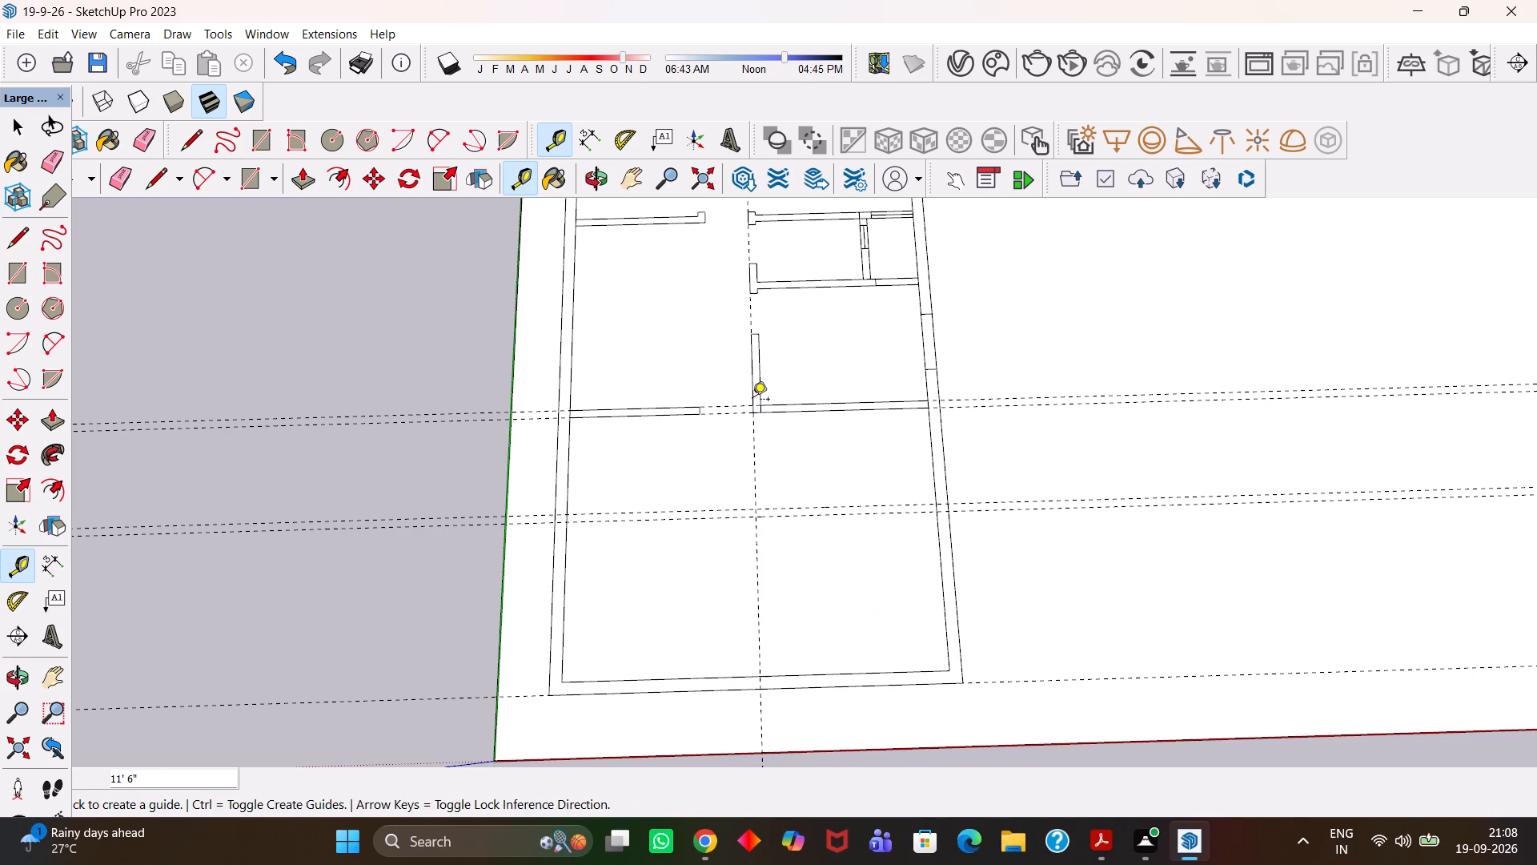
pyautogui.scroll(3, 759, 529)
pyautogui.press('r')
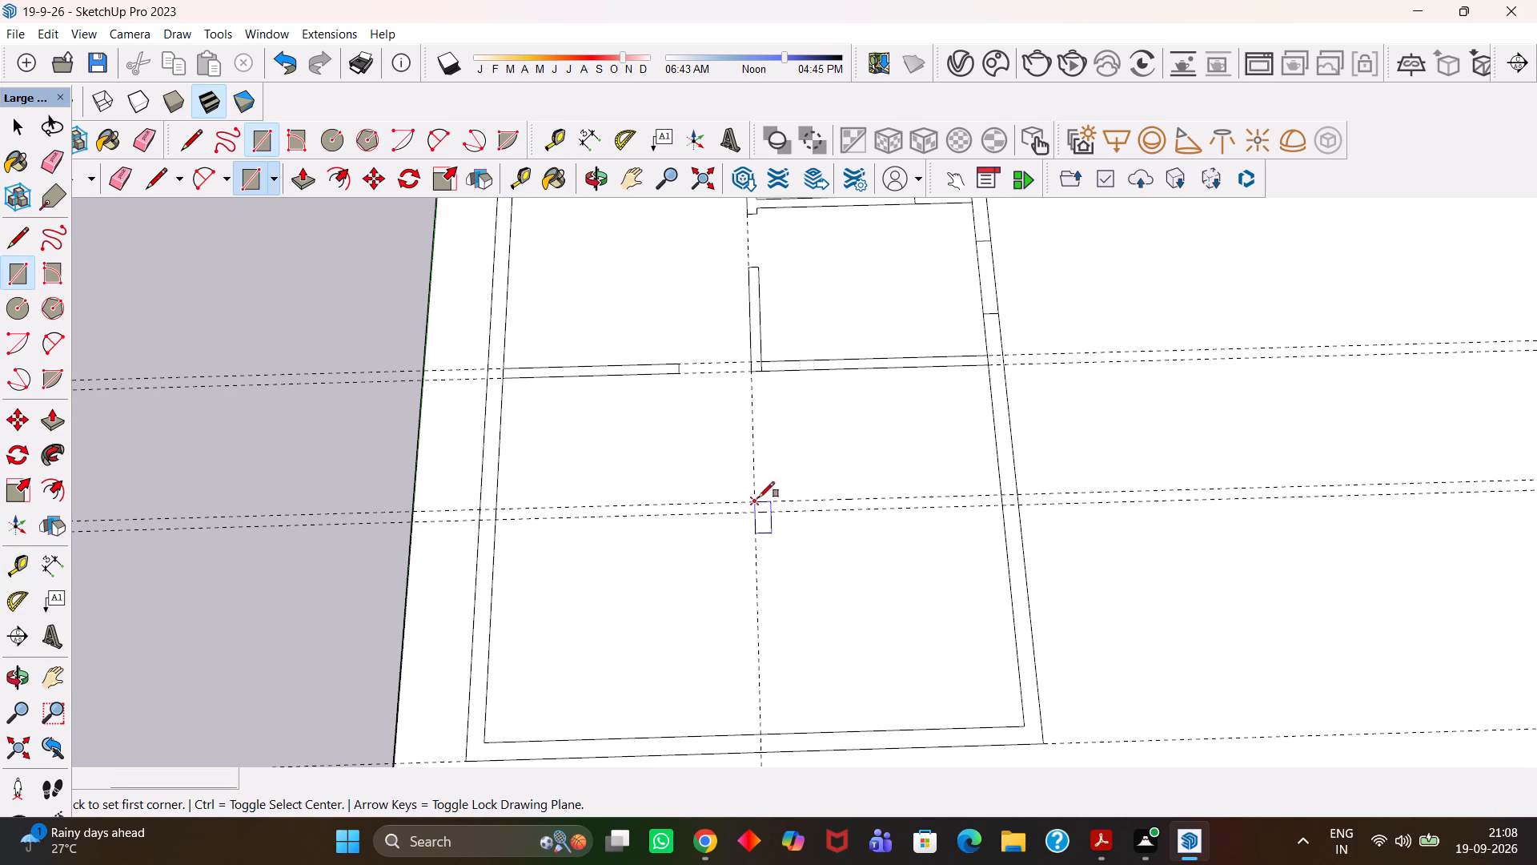
pyautogui.click(759, 497)
pyautogui.click(1000, 508)
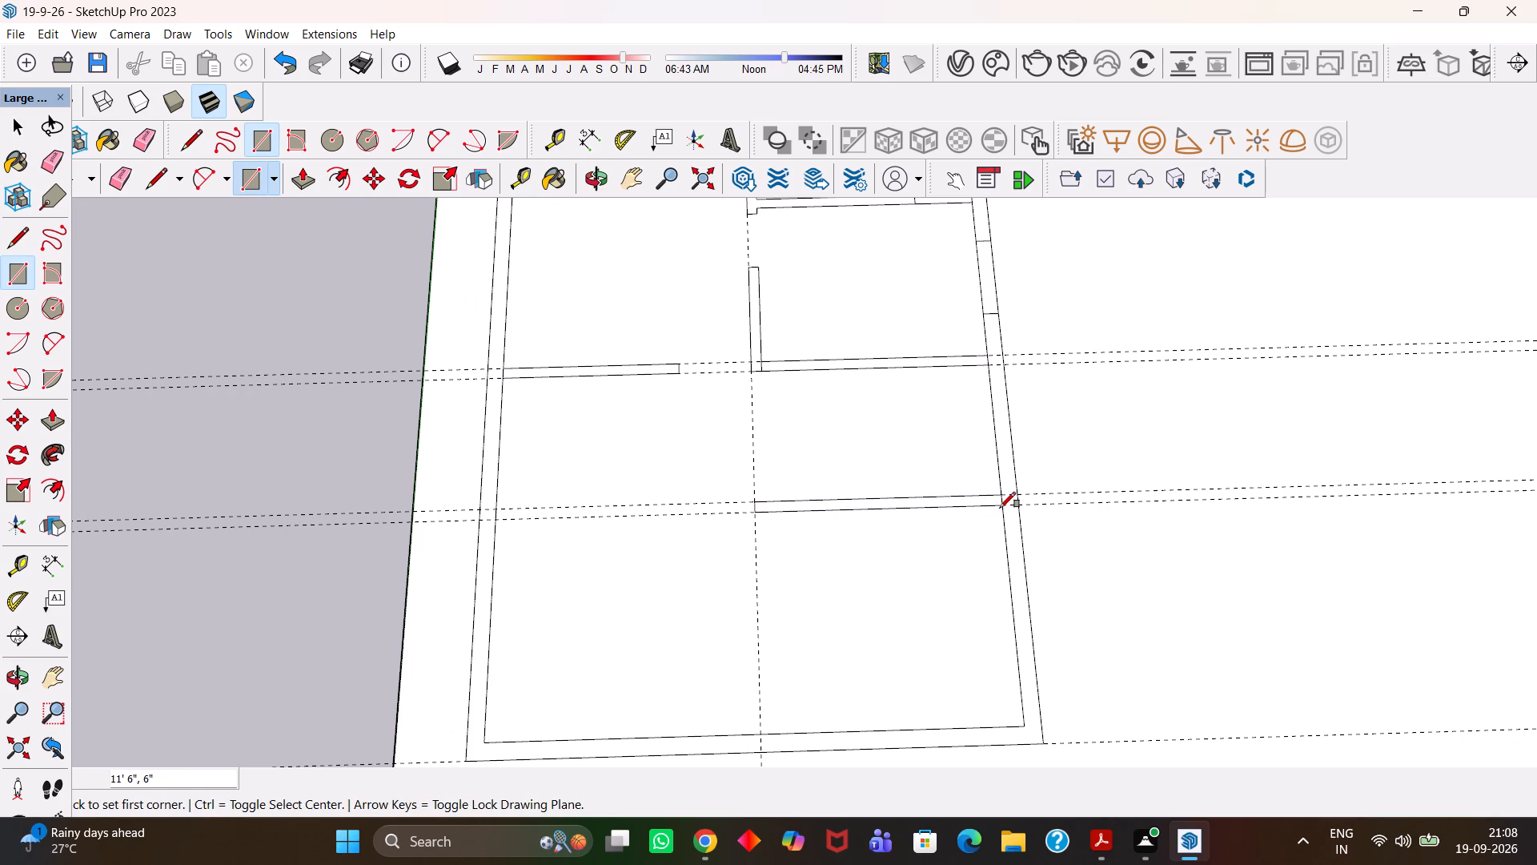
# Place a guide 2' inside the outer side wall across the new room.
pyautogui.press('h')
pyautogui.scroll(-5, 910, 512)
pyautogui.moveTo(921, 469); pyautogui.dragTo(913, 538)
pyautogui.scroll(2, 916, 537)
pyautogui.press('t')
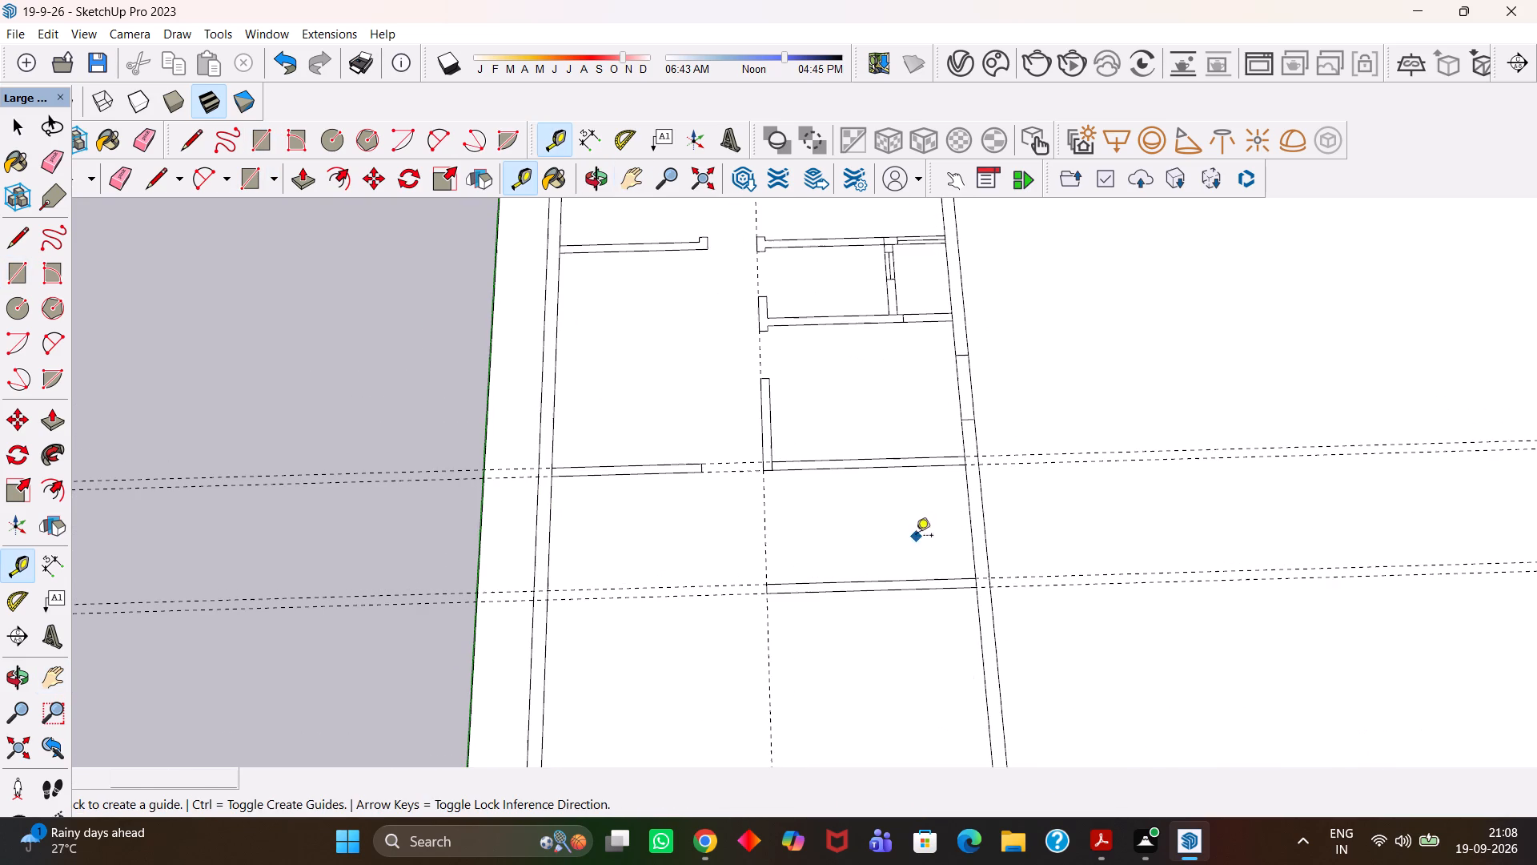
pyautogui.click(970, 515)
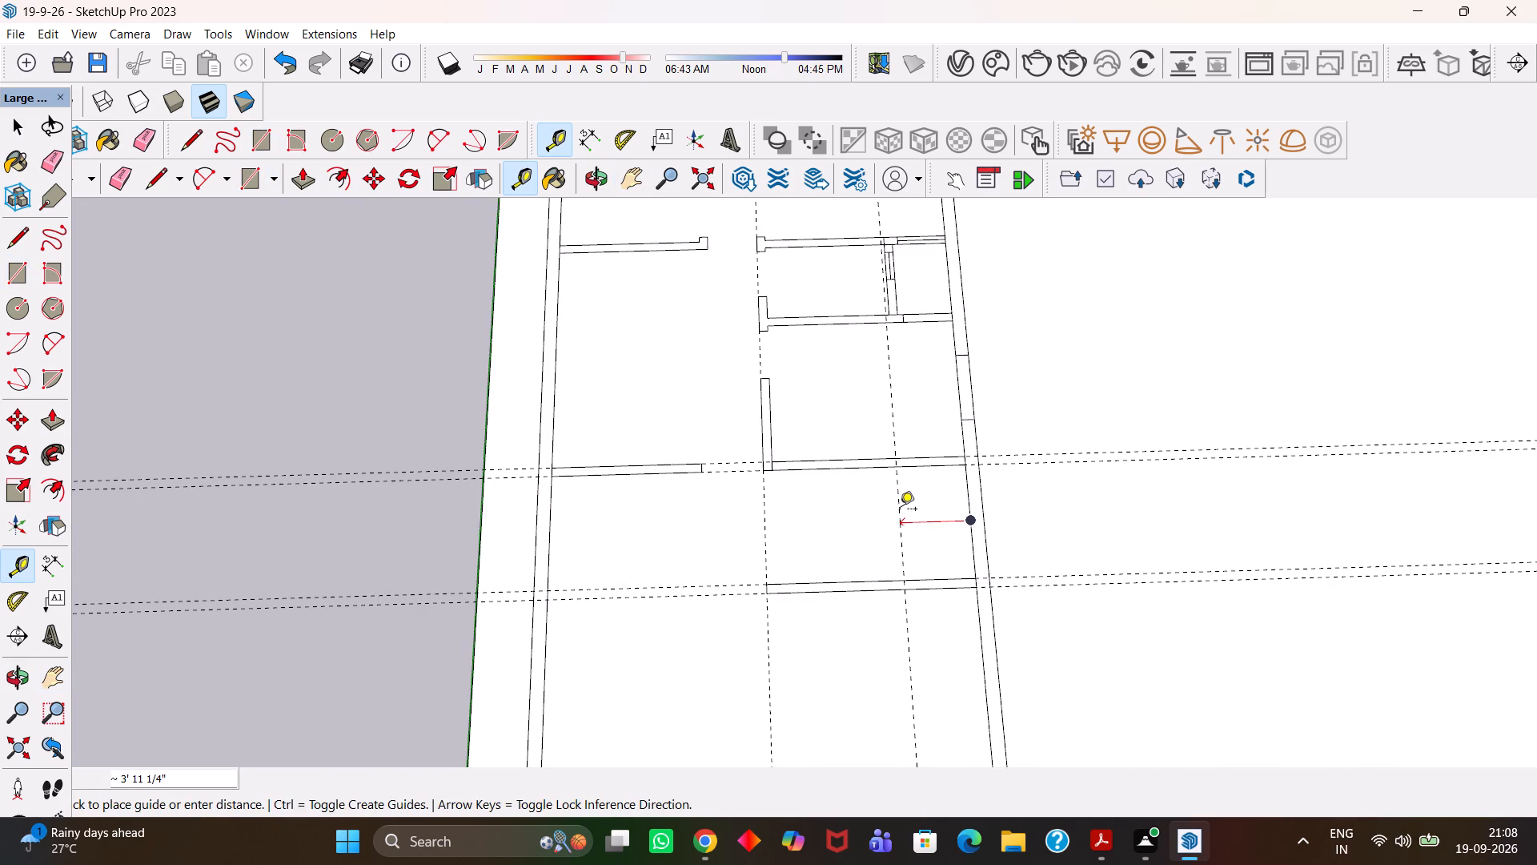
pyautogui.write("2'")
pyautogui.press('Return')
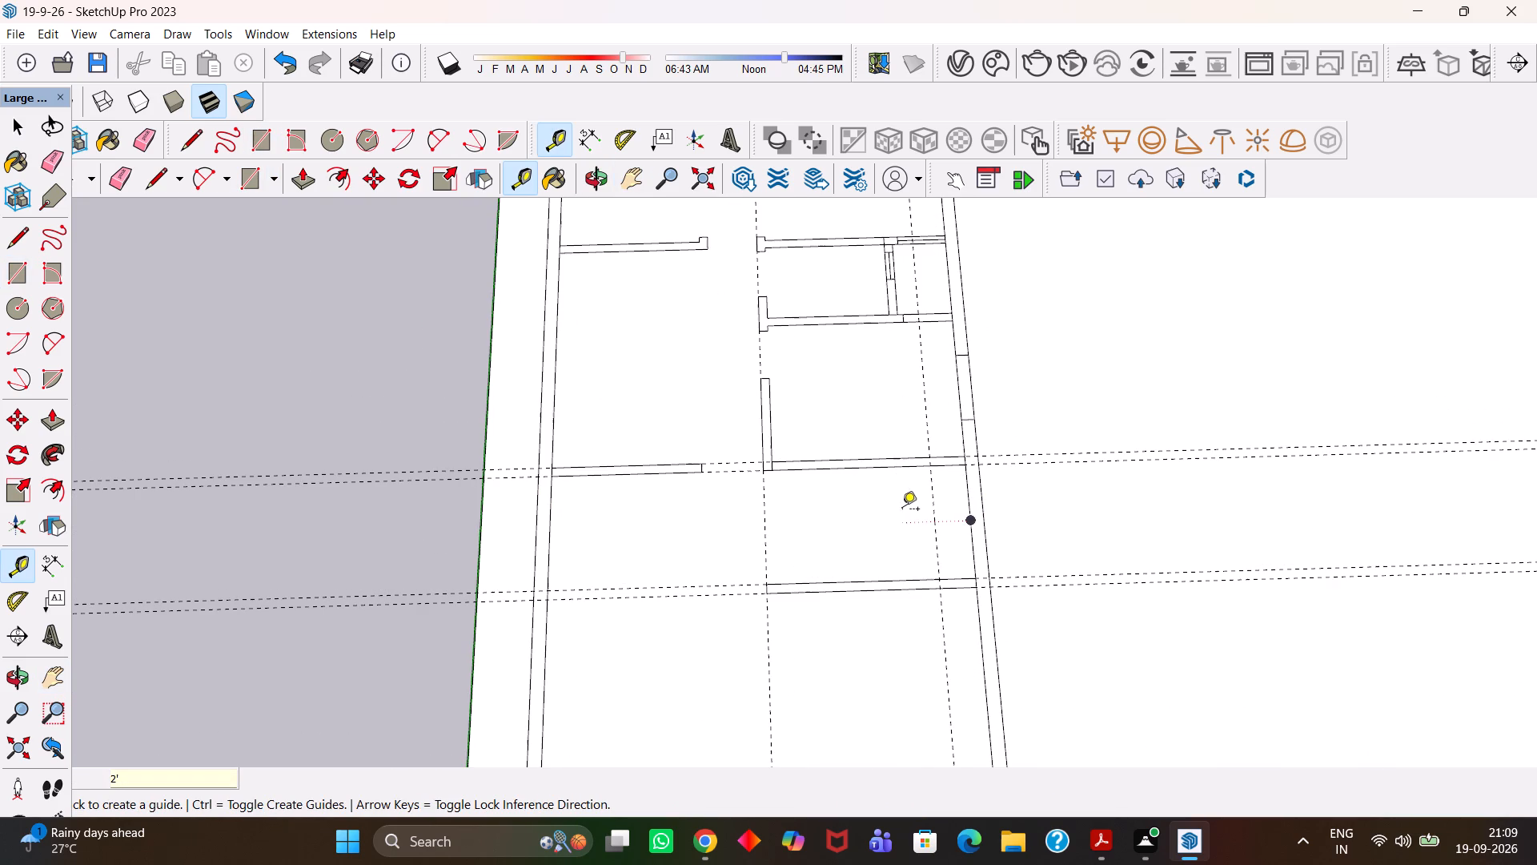
# Place a guide 3'10" inside the outer side wall and another 6" farther into the new room.
pyautogui.click(977, 525)
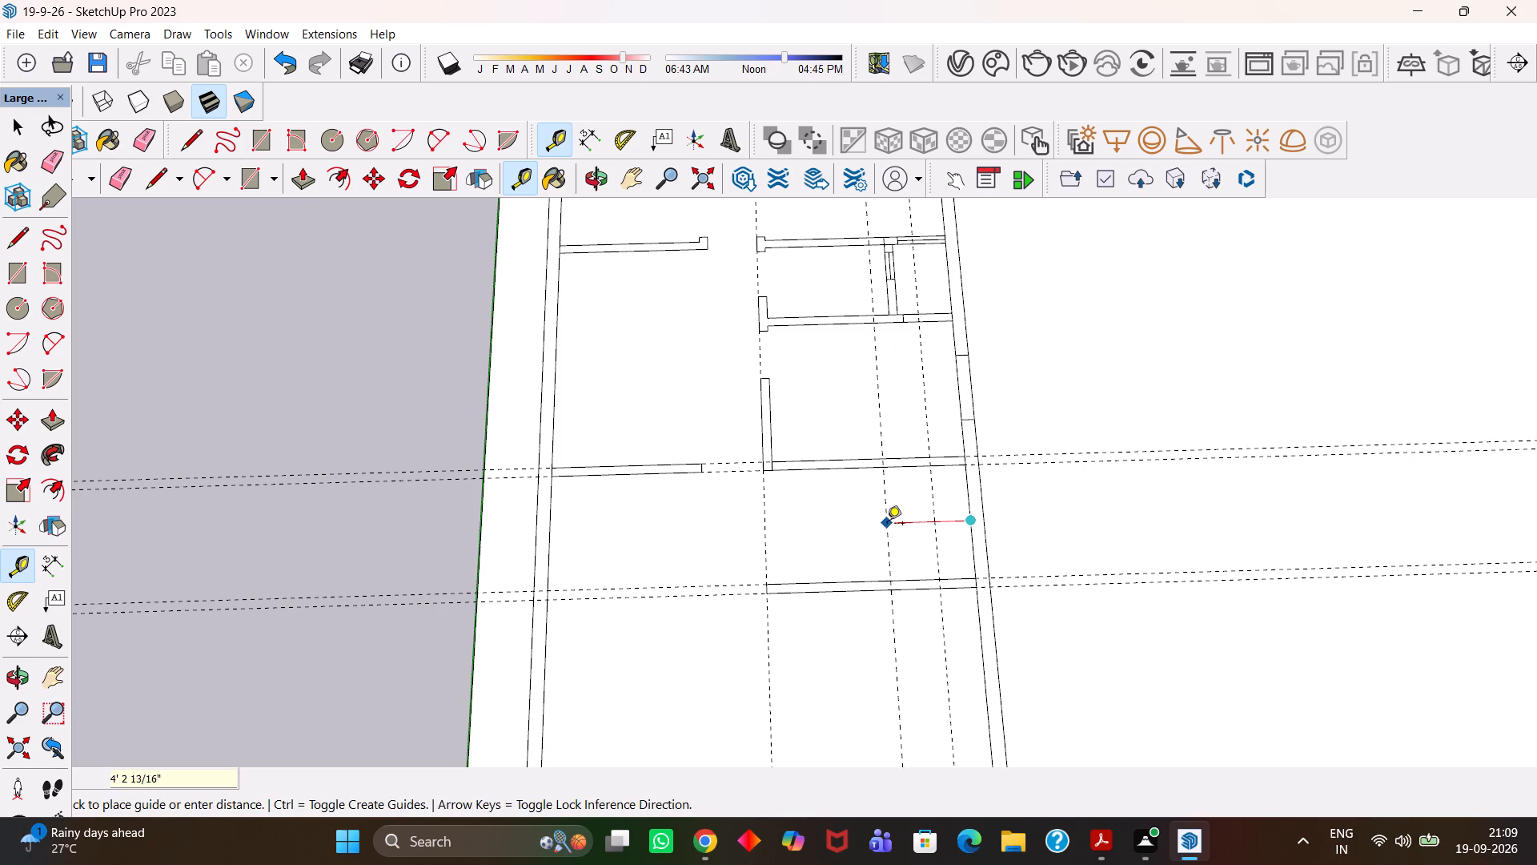
pyautogui.write('3\'10"')
pyautogui.press('Return')
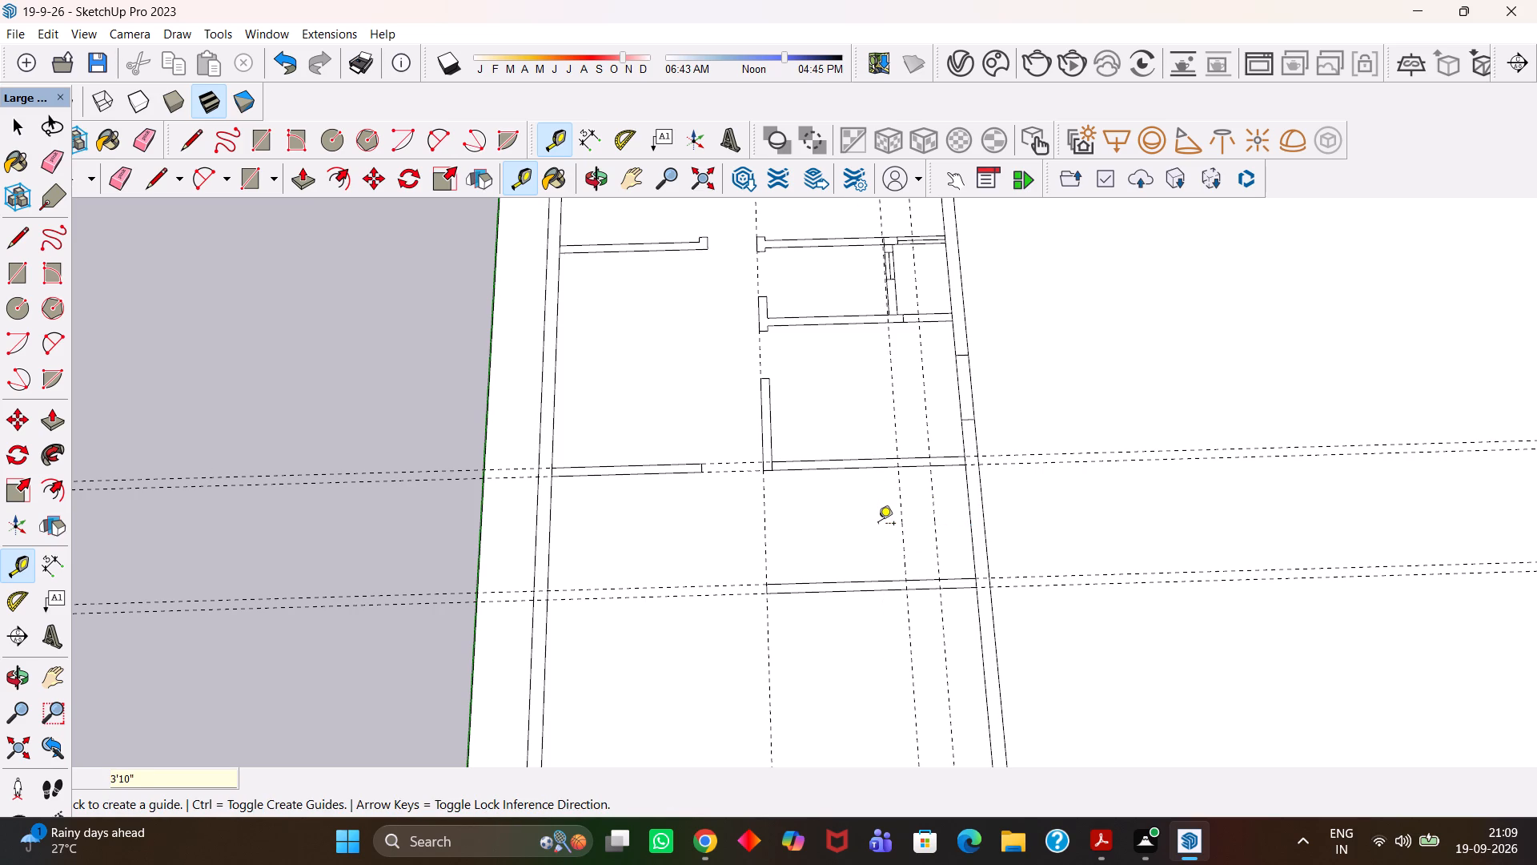
pyautogui.scroll(8, 924, 526)
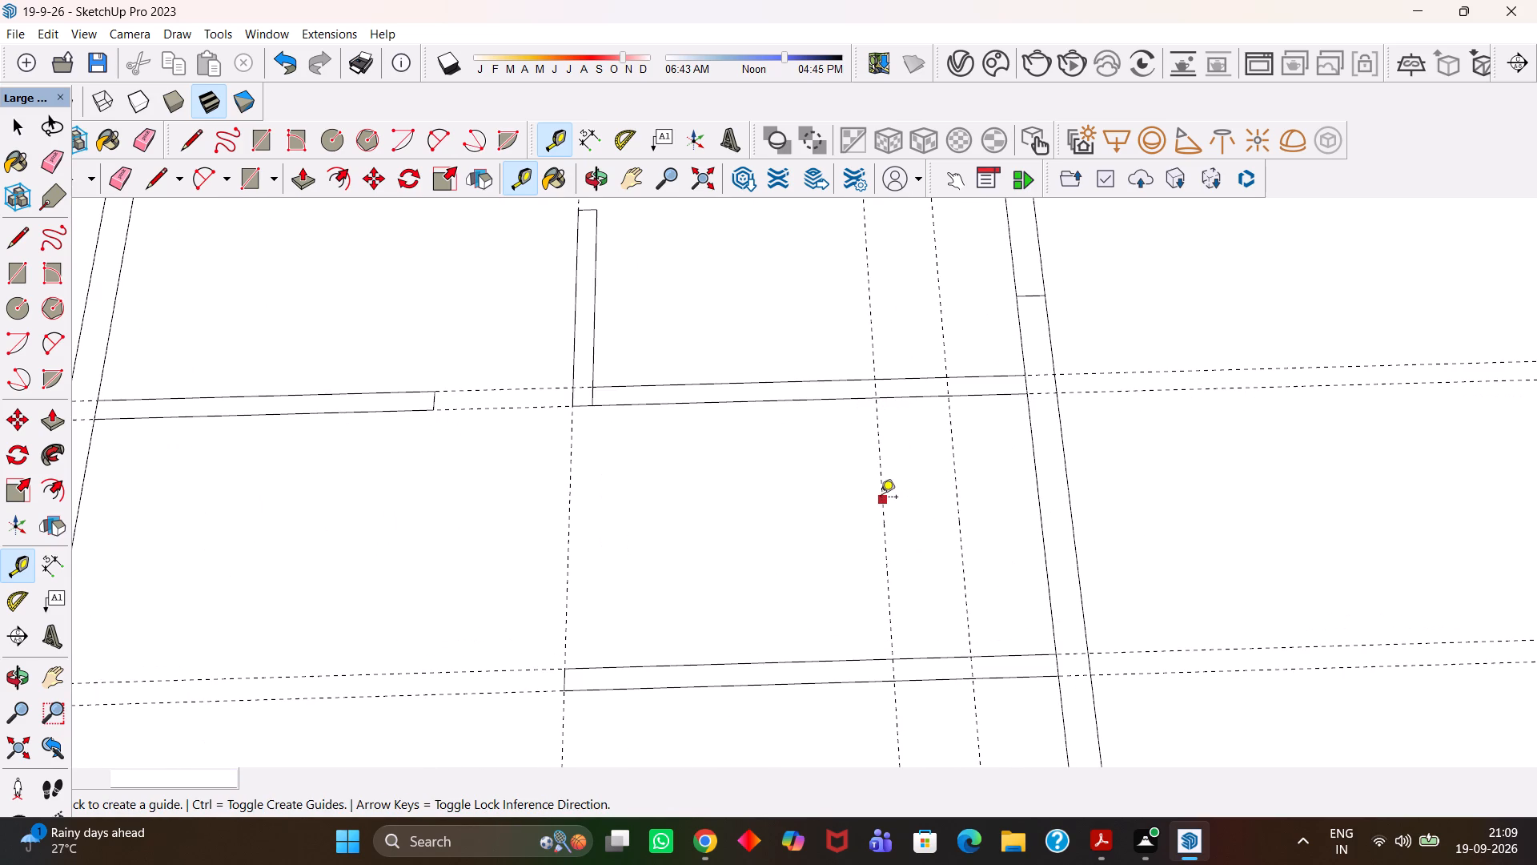
pyautogui.click(881, 494)
pyautogui.write('6"')
pyautogui.press('Return')
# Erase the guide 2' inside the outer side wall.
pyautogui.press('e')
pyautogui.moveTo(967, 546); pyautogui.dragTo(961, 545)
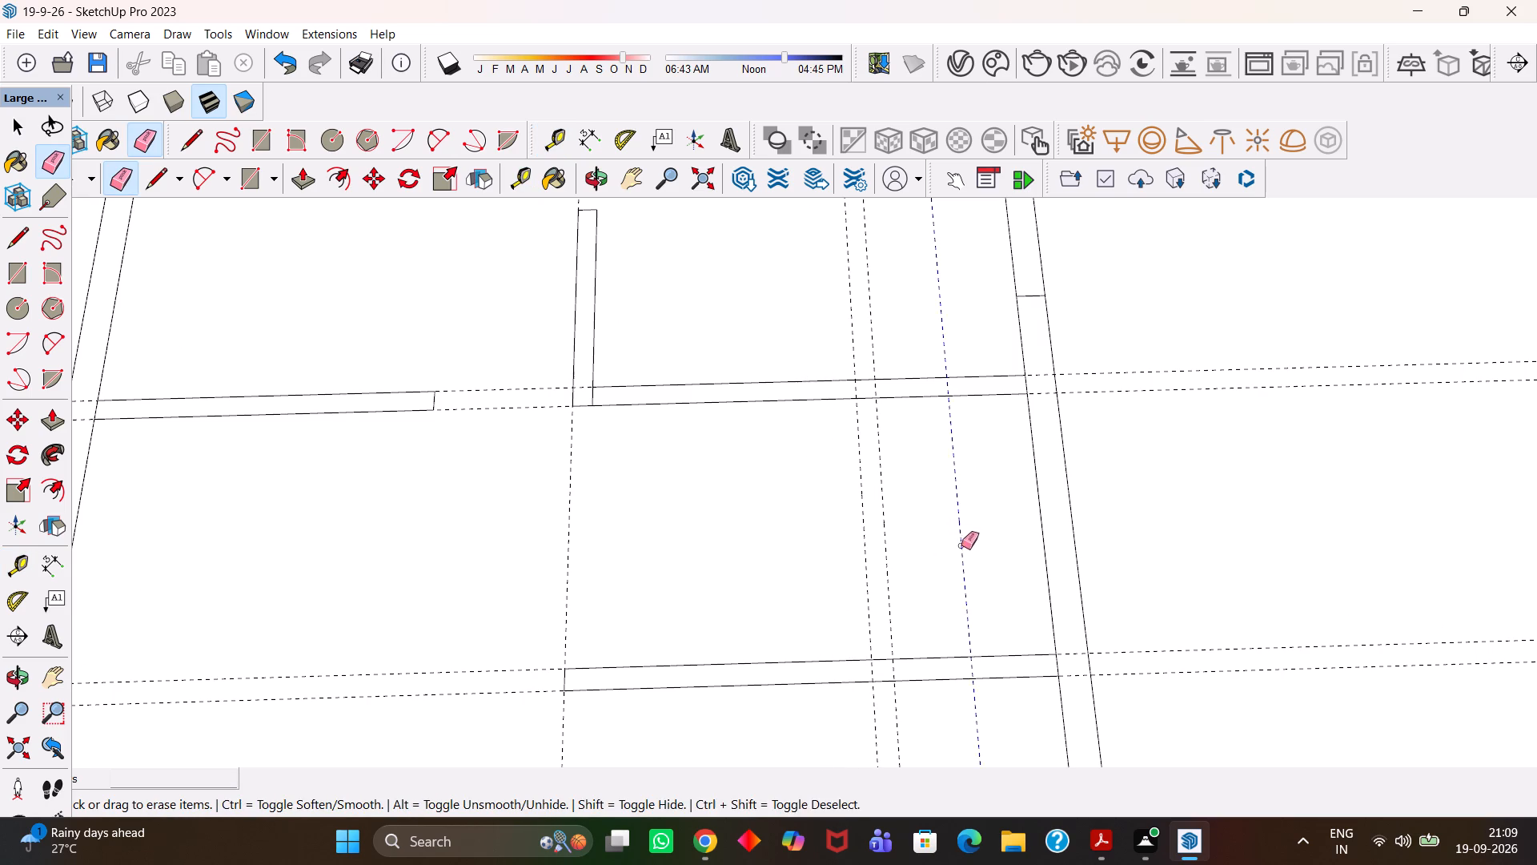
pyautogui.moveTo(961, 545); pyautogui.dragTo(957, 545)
# Place a guide 4" from the 3'10" guide toward the outer side wall and another 2'6" beyond it.
pyautogui.press('t')
pyautogui.scroll(3, 859, 551)
pyautogui.click(897, 551)
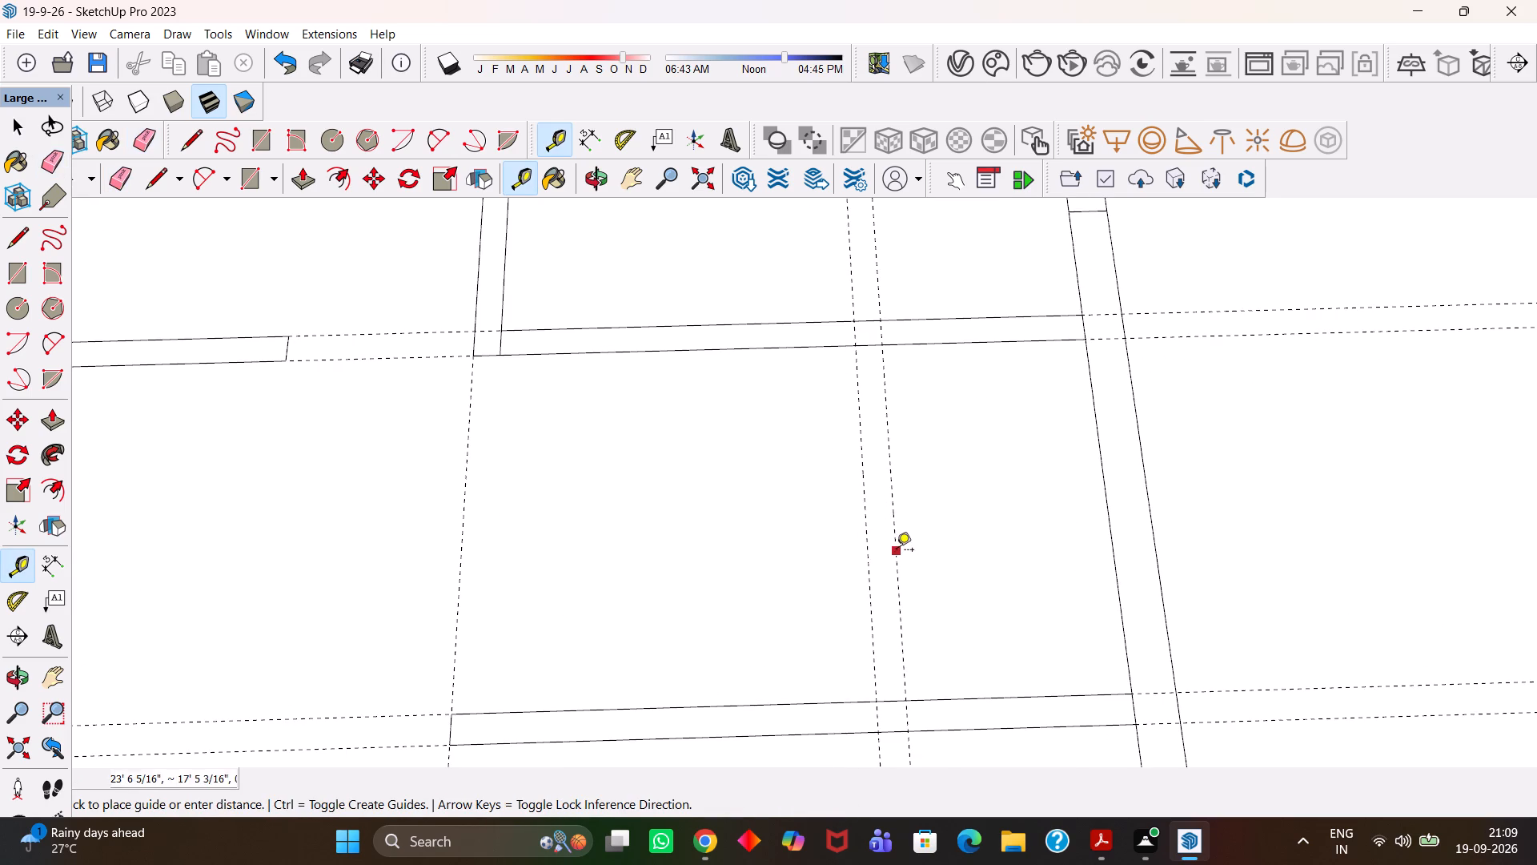
pyautogui.write('4"')
pyautogui.press('Return')
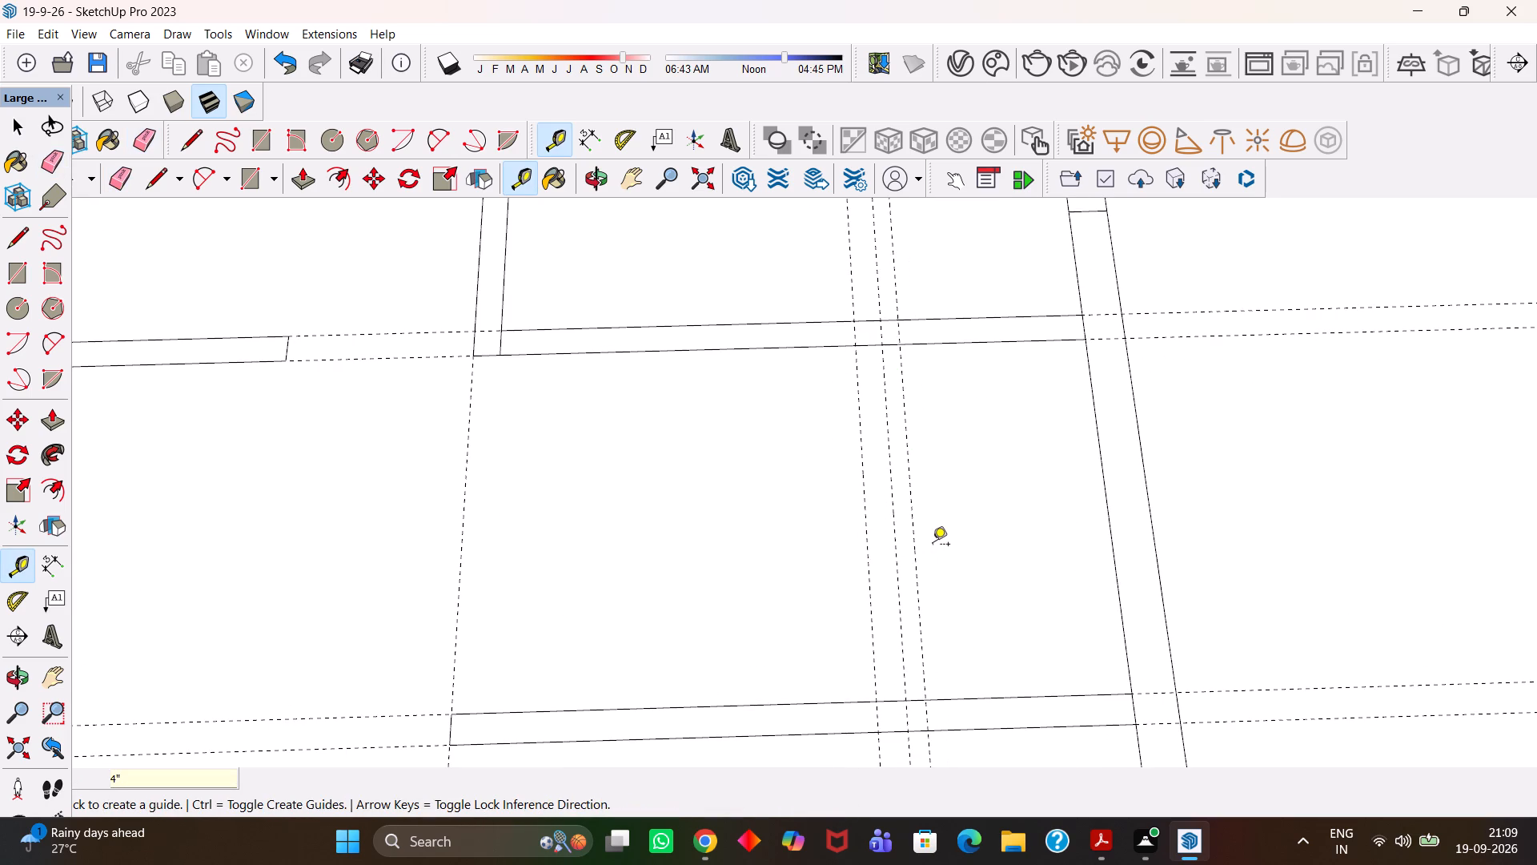
pyautogui.click(909, 545)
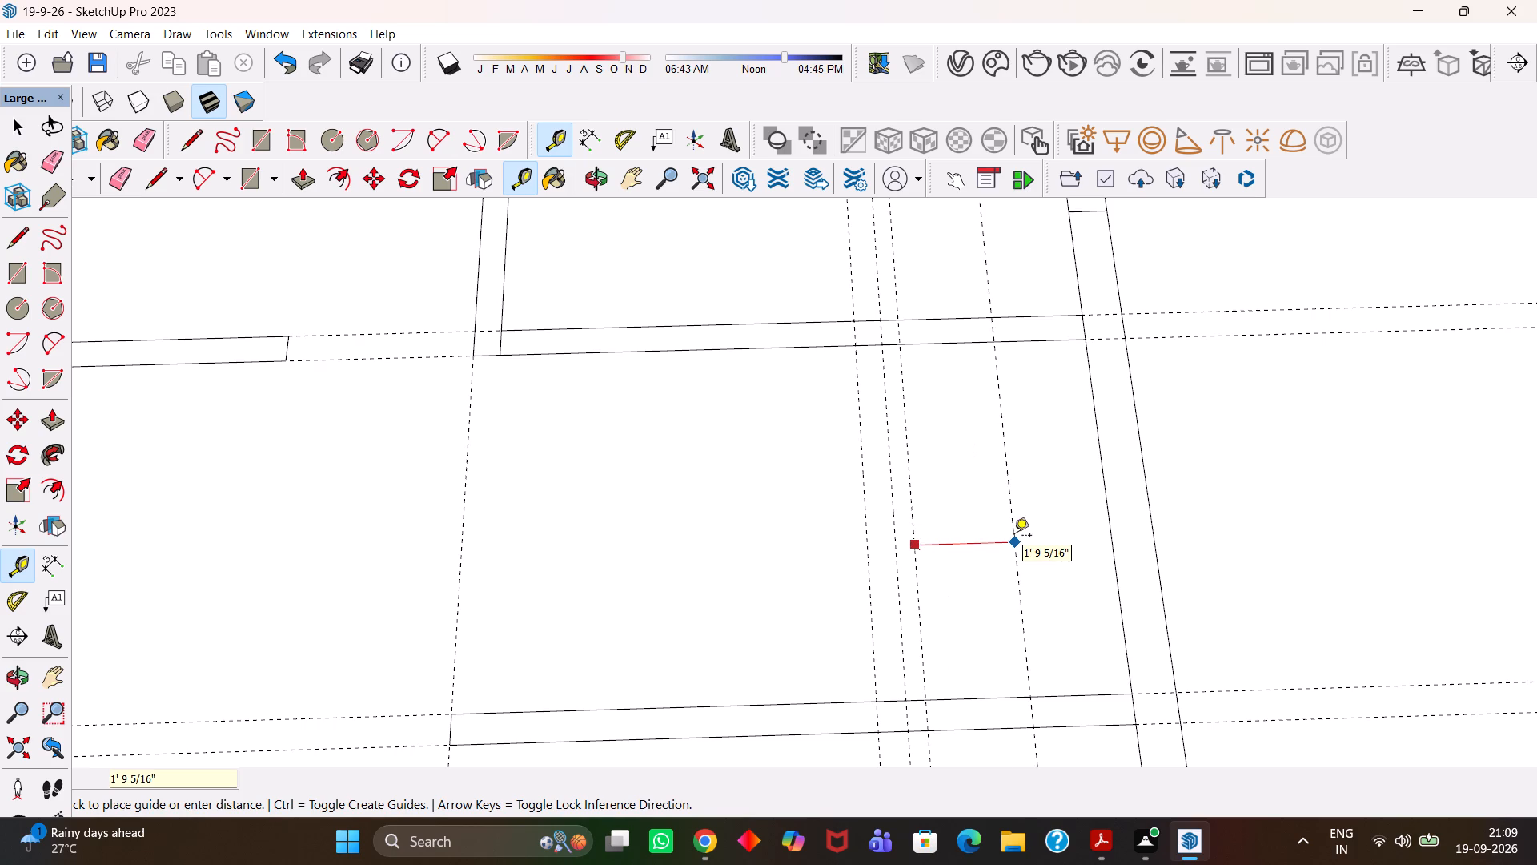
pyautogui.write('2\'6"')
pyautogui.press('Return')
# Draw a 2'6" by 6" rectangle in the new room's upper partition between the last two guides.
pyautogui.press('r')
pyautogui.scroll(3, 937, 362)
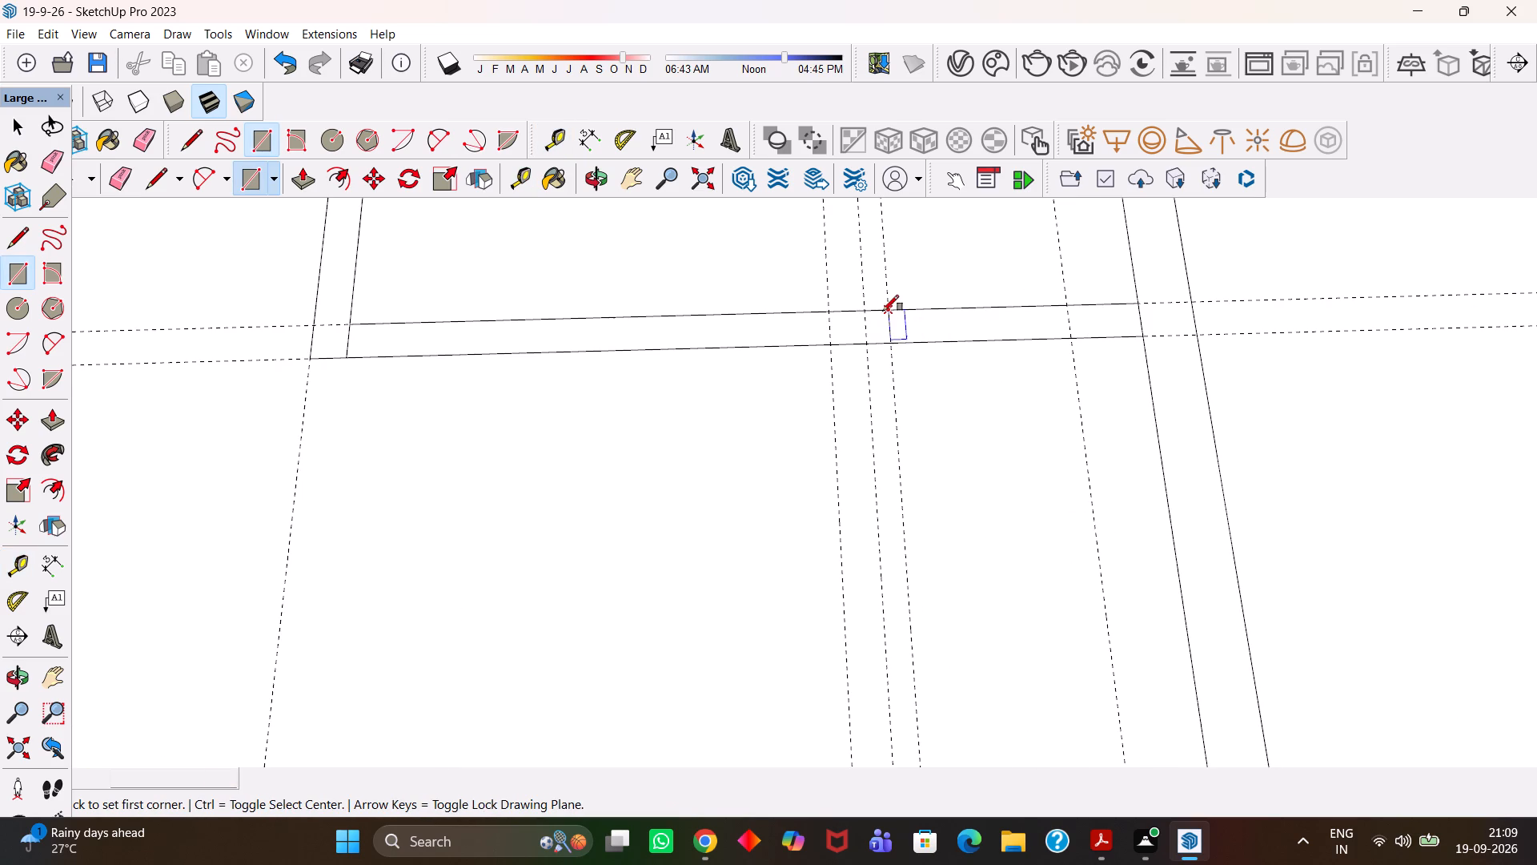
pyautogui.click(883, 311)
pyautogui.click(1071, 335)
# Erase the partition lines across the 2'6" opening, its outer guide and the edge where the short partition stub meets the side wall.
pyautogui.scroll(-4, 1069, 336)
pyautogui.press('e')
pyautogui.moveTo(1001, 289); pyautogui.dragTo(1023, 396)
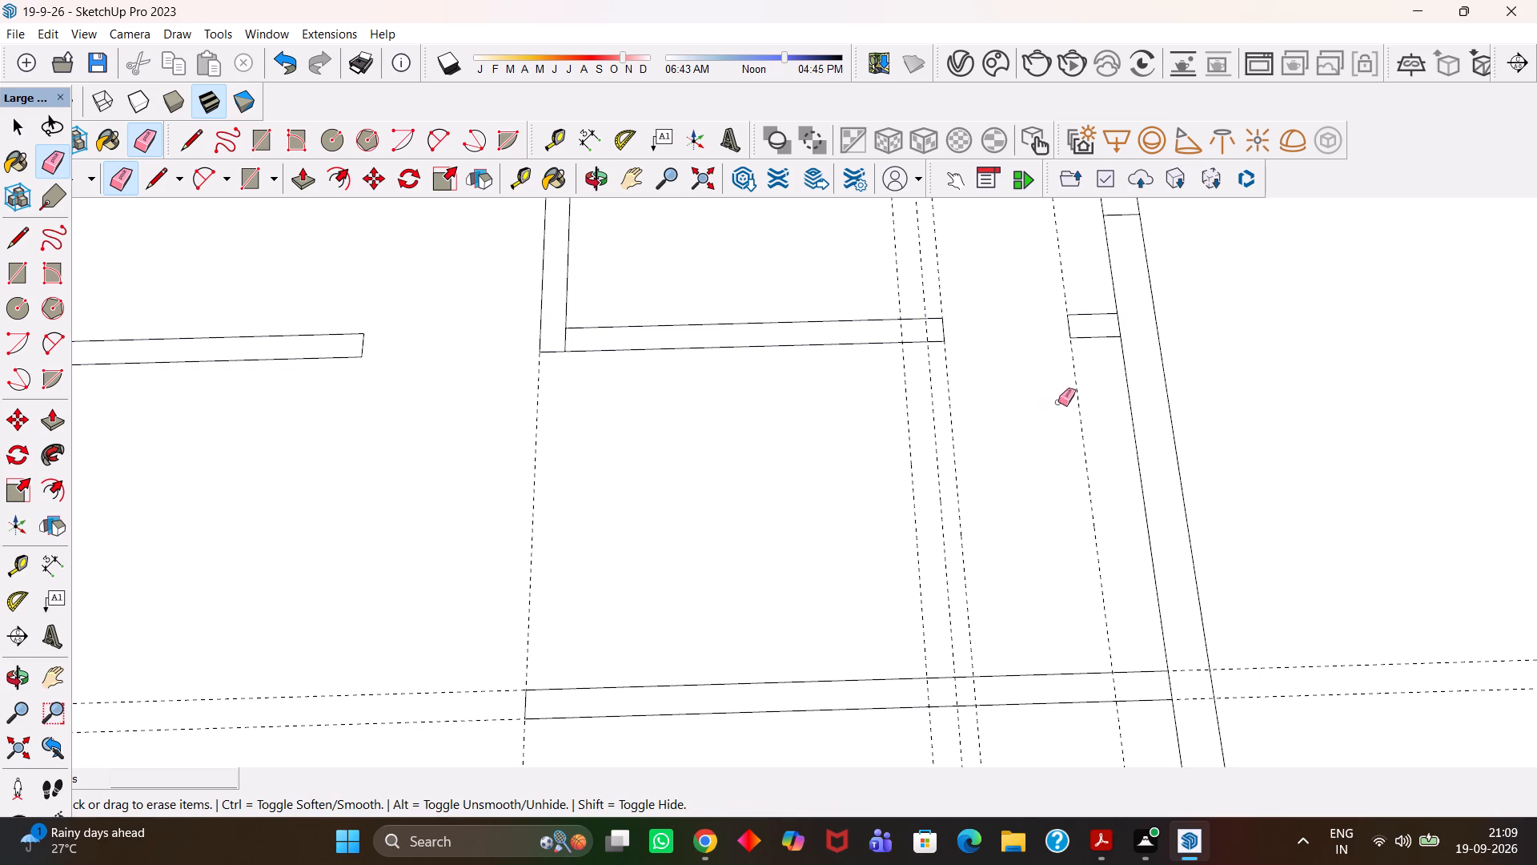
pyautogui.moveTo(1094, 410); pyautogui.dragTo(1049, 416)
pyautogui.click(1119, 331)
# Draw a 6" by 6'6" rectangle between the upper and lower partitions, along the two guides 6" apart.
pyautogui.press('h')
pyautogui.scroll(-5, 1037, 372)
pyautogui.moveTo(993, 408); pyautogui.dragTo(1037, 405)
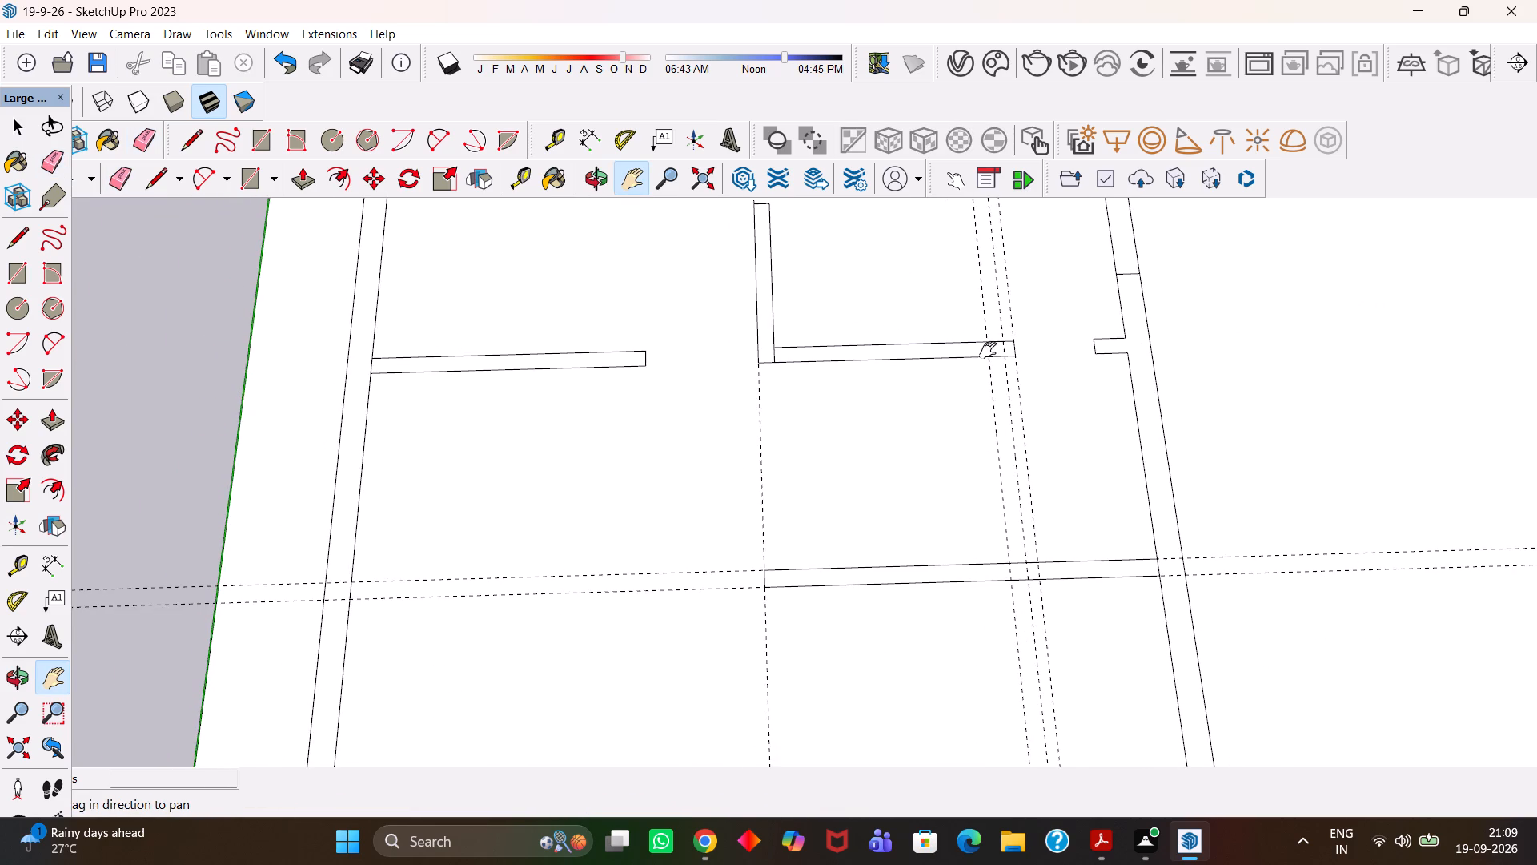
pyautogui.scroll(5, 988, 350)
pyautogui.press('r')
pyautogui.click(989, 359)
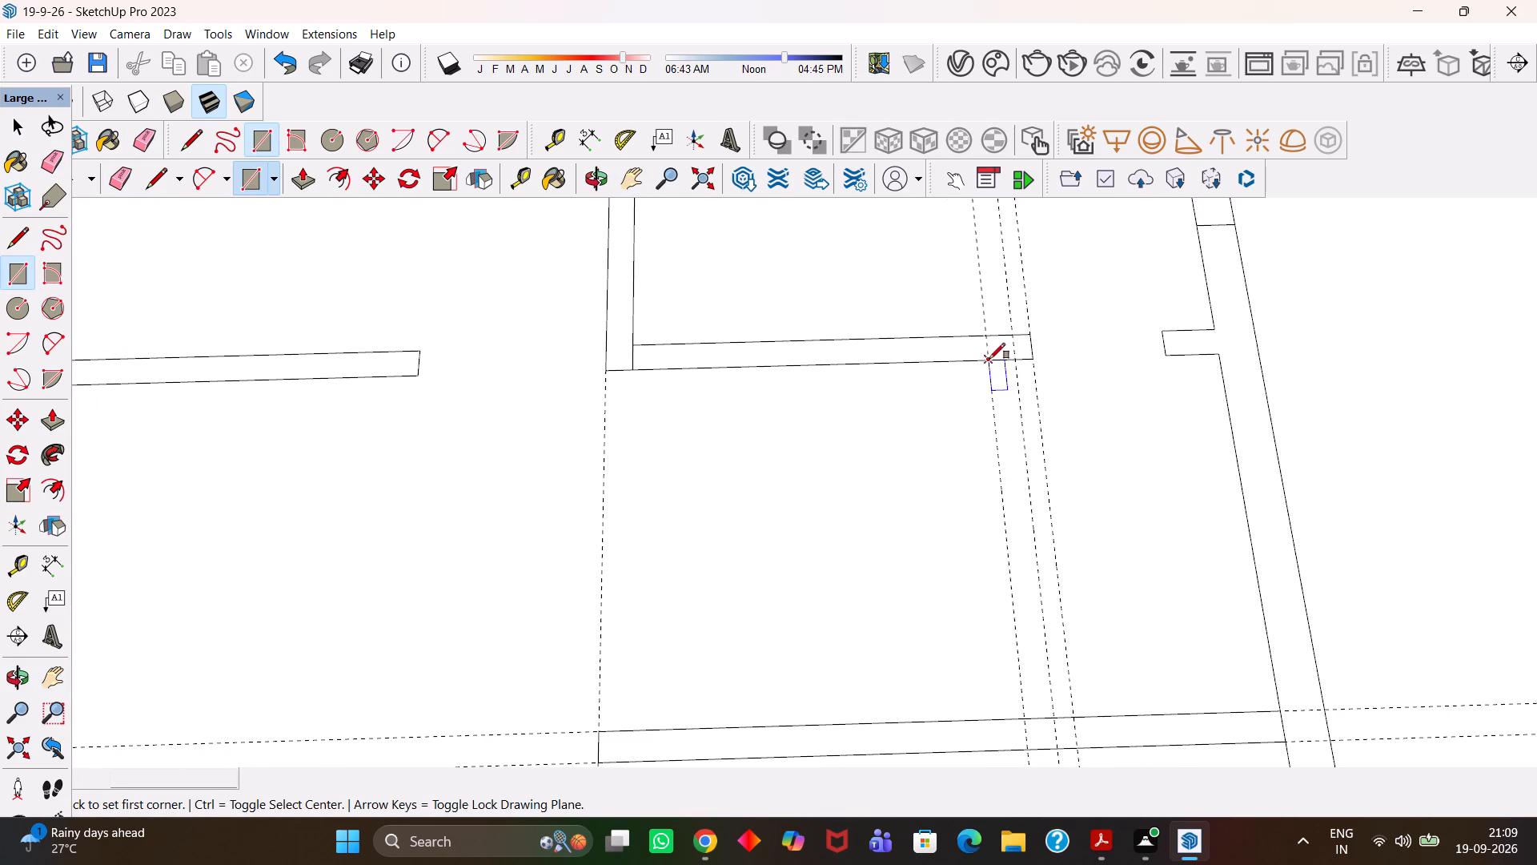
pyautogui.click(1057, 719)
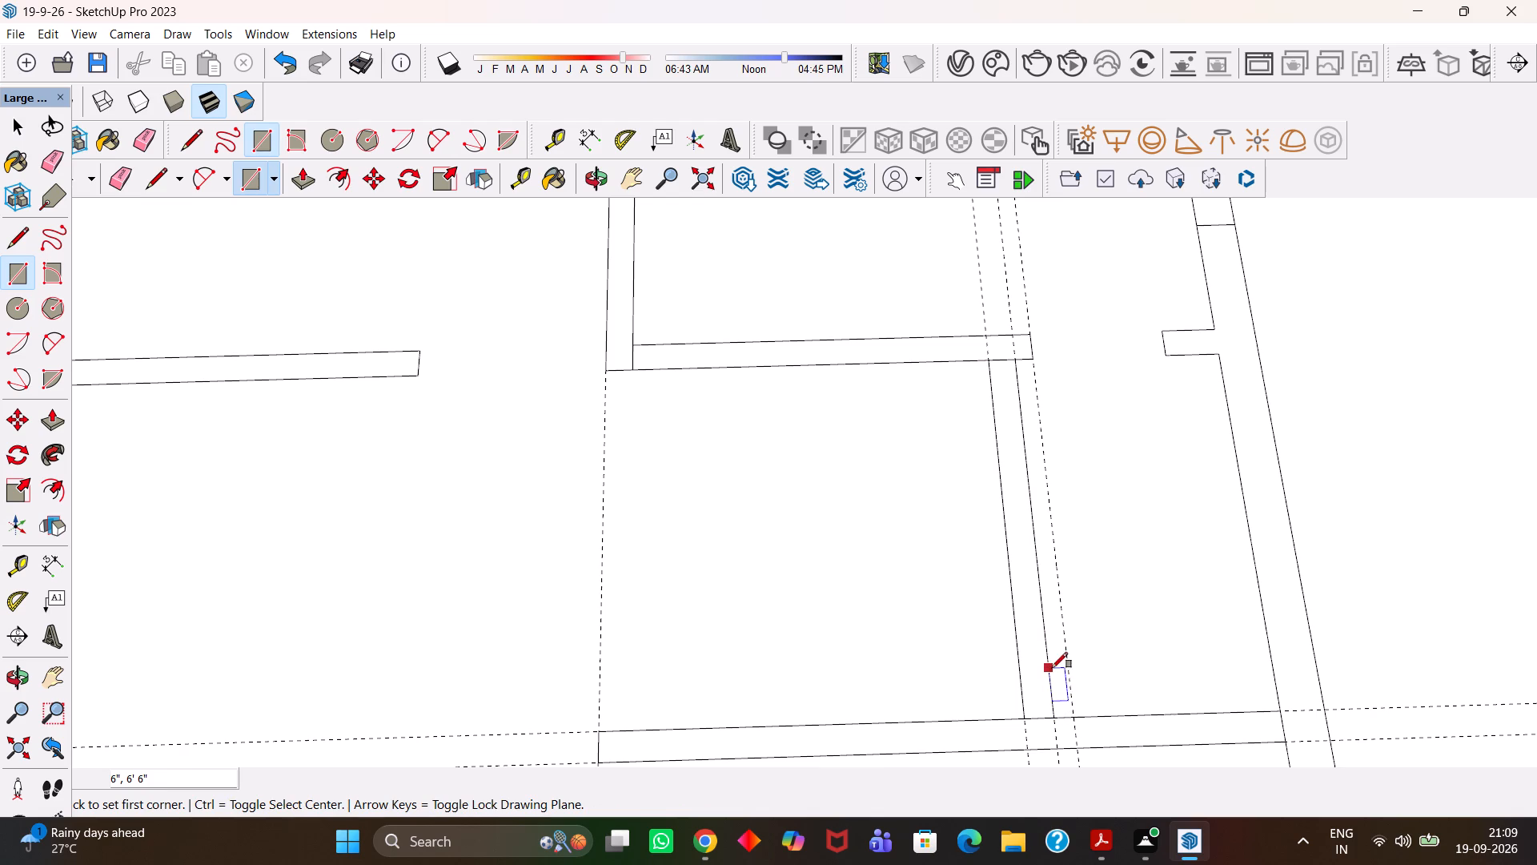
# Erase the edges at both ends of the new 6" partition, the guides running along it and the lower partition's upper guide.
pyautogui.scroll(2, 1008, 382)
pyautogui.press('e')
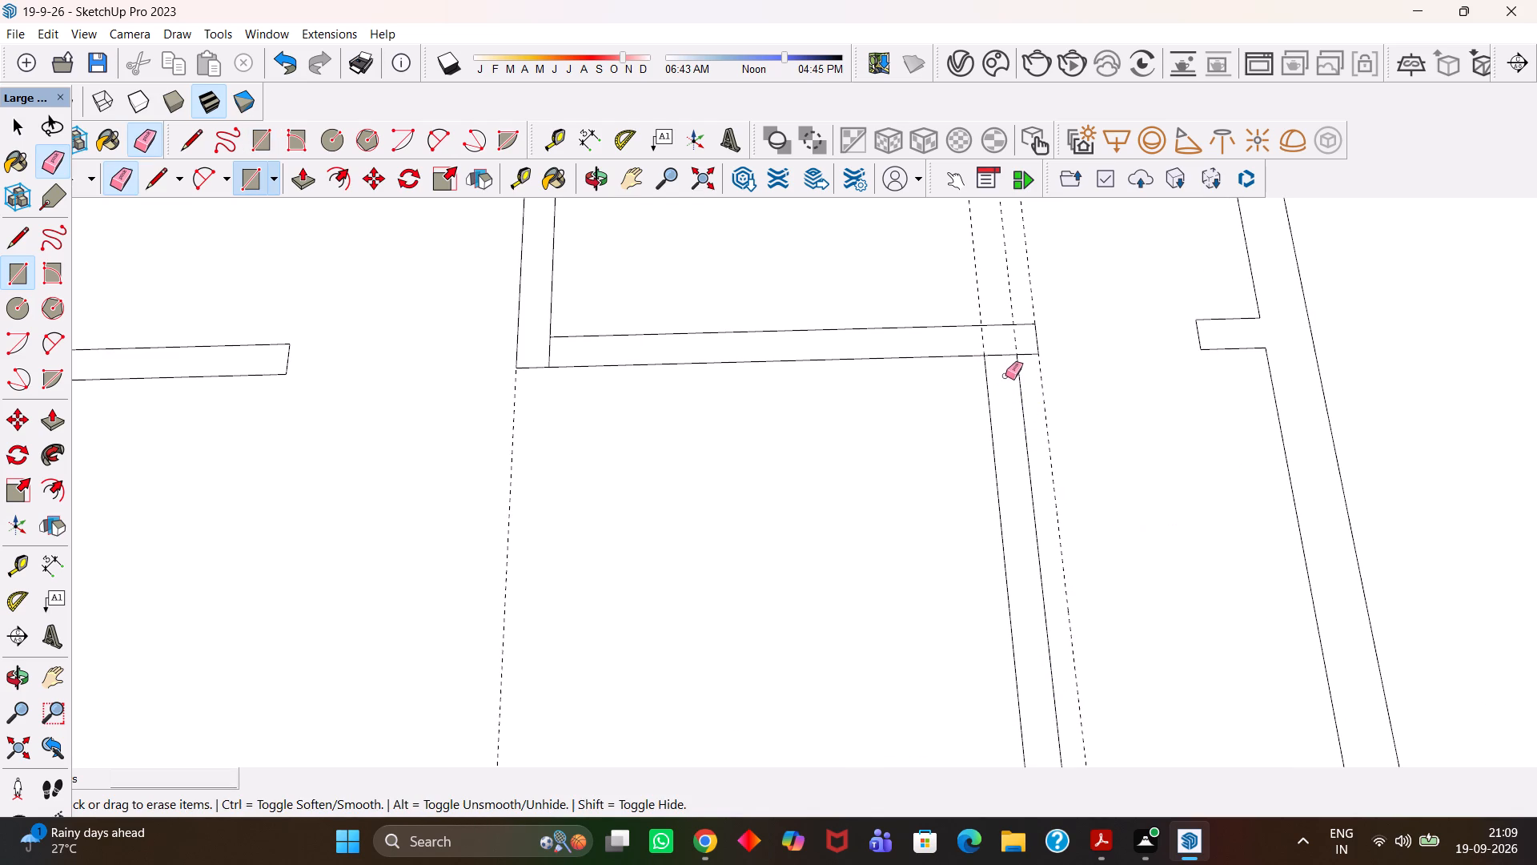
pyautogui.moveTo(1005, 369); pyautogui.dragTo(997, 353)
pyautogui.moveTo(959, 294); pyautogui.dragTo(1080, 306)
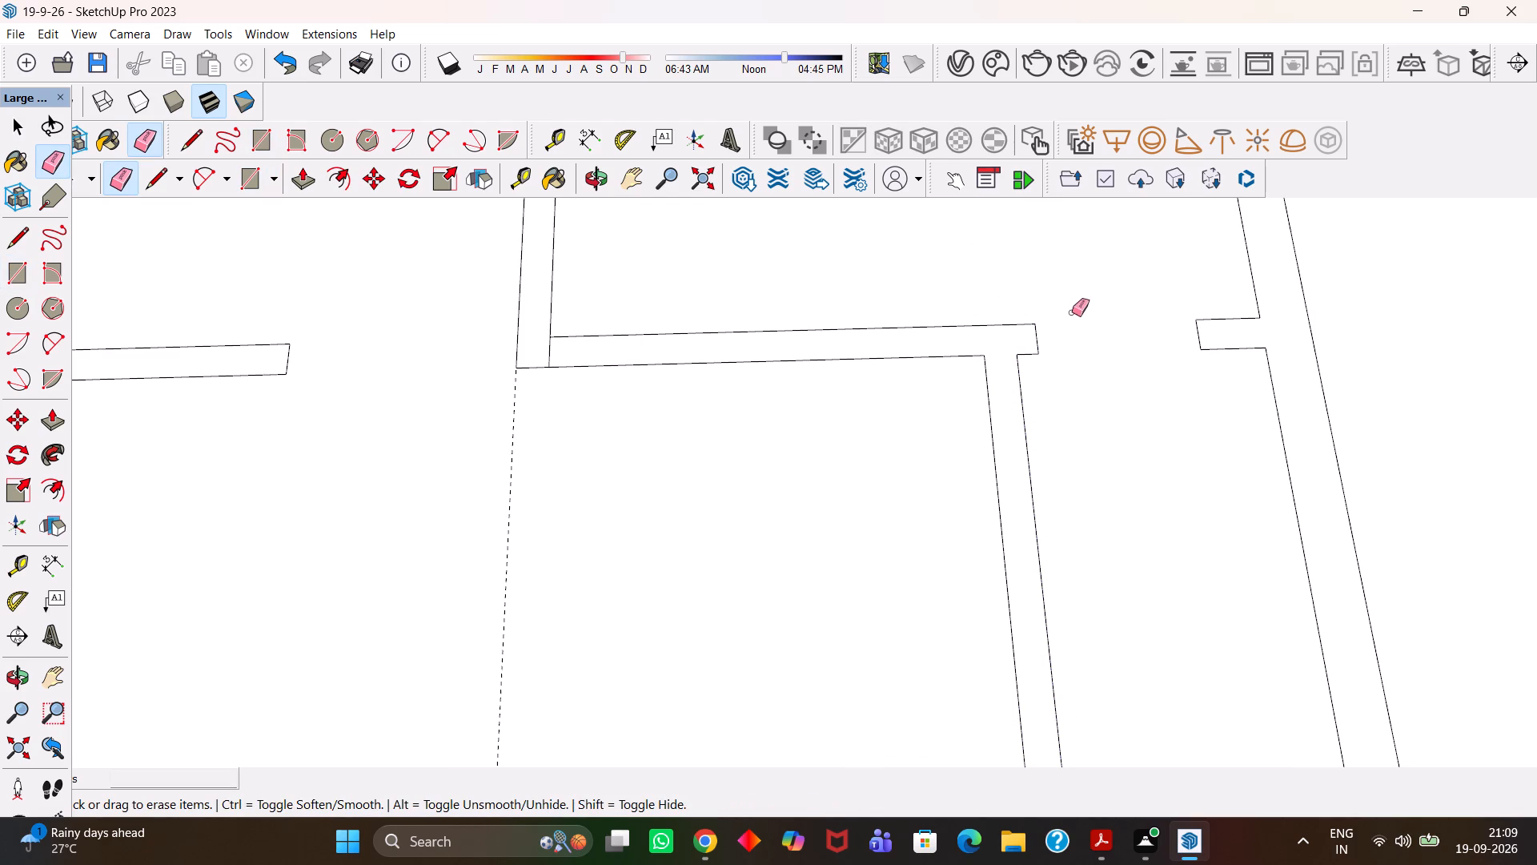
pyautogui.press('h')
pyautogui.scroll(-6, 1008, 410)
pyautogui.moveTo(1104, 561); pyautogui.dragTo(1025, 461)
pyautogui.scroll(2, 943, 532)
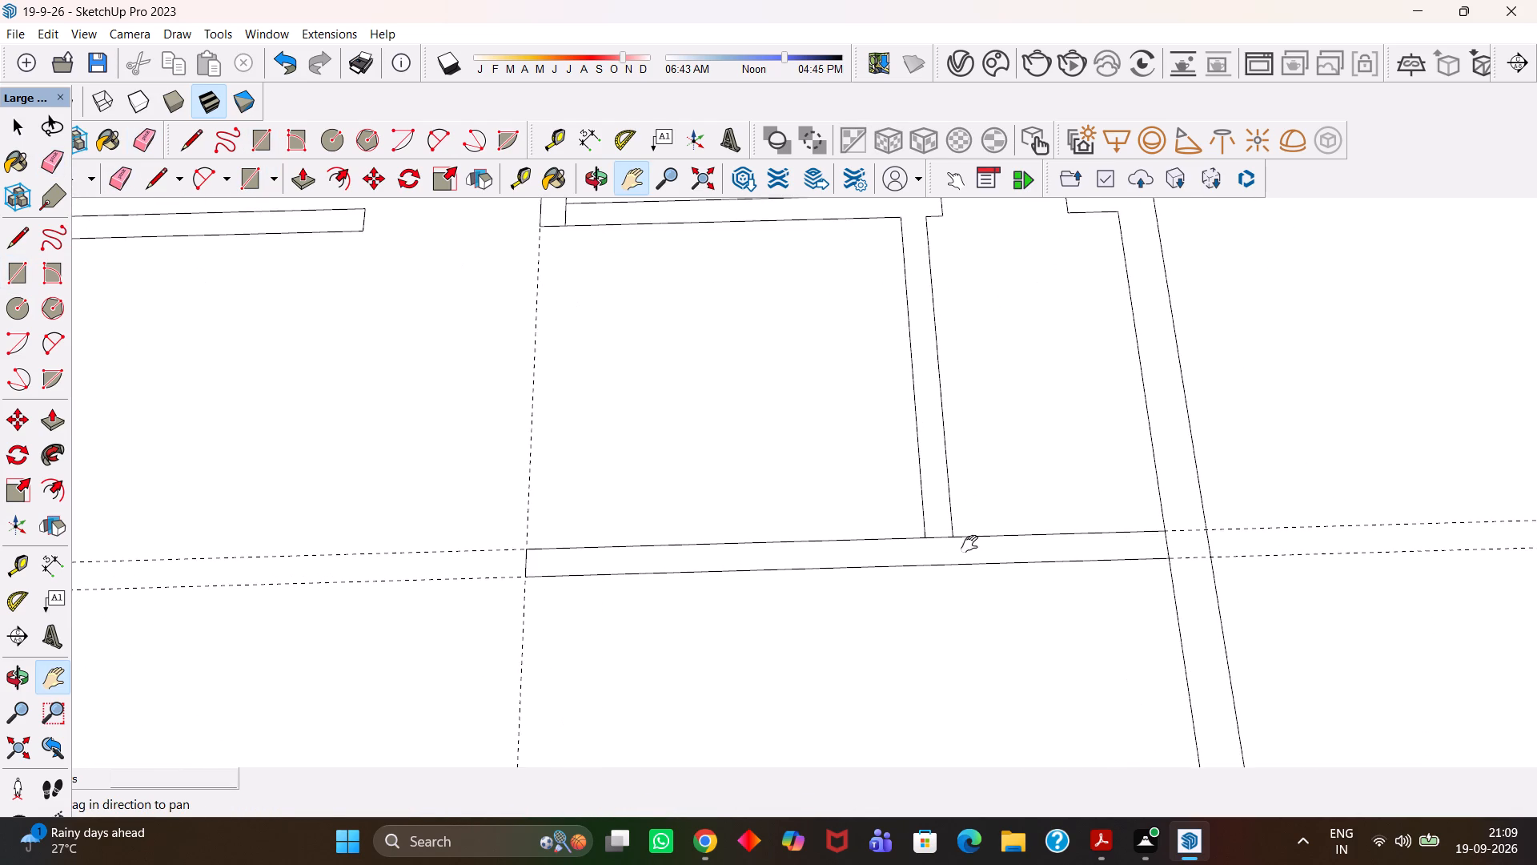
pyautogui.scroll(3, 969, 544)
pyautogui.press('e')
pyautogui.moveTo(928, 541); pyautogui.dragTo(928, 533)
# Erase the guide along the small room's open side and the leftover edge at the upper partition's corner.
pyautogui.press('h')
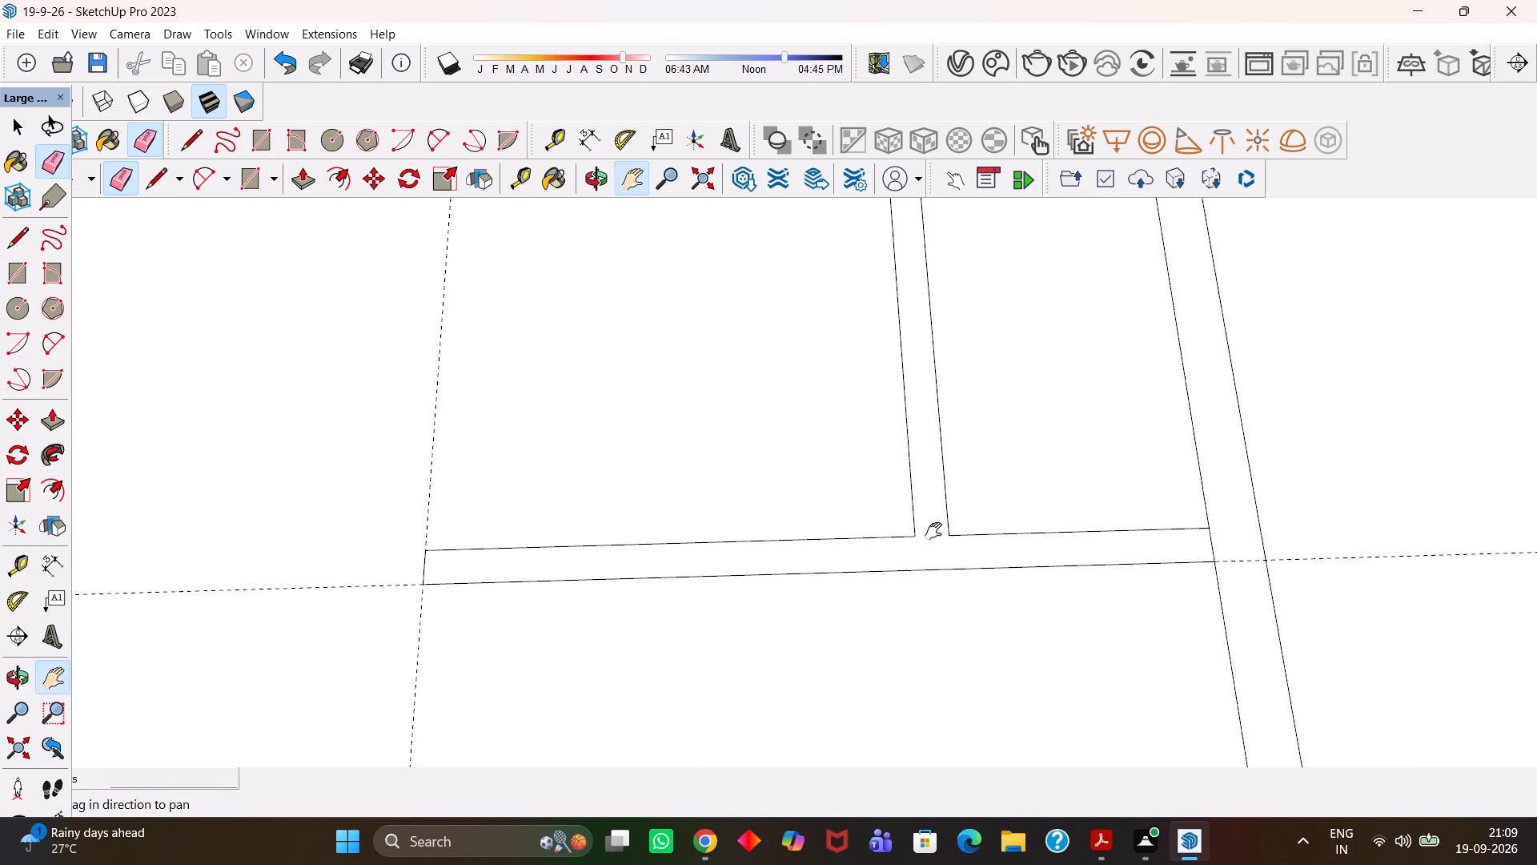
pyautogui.scroll(-10, 933, 531)
pyautogui.moveTo(876, 483); pyautogui.dragTo(999, 489)
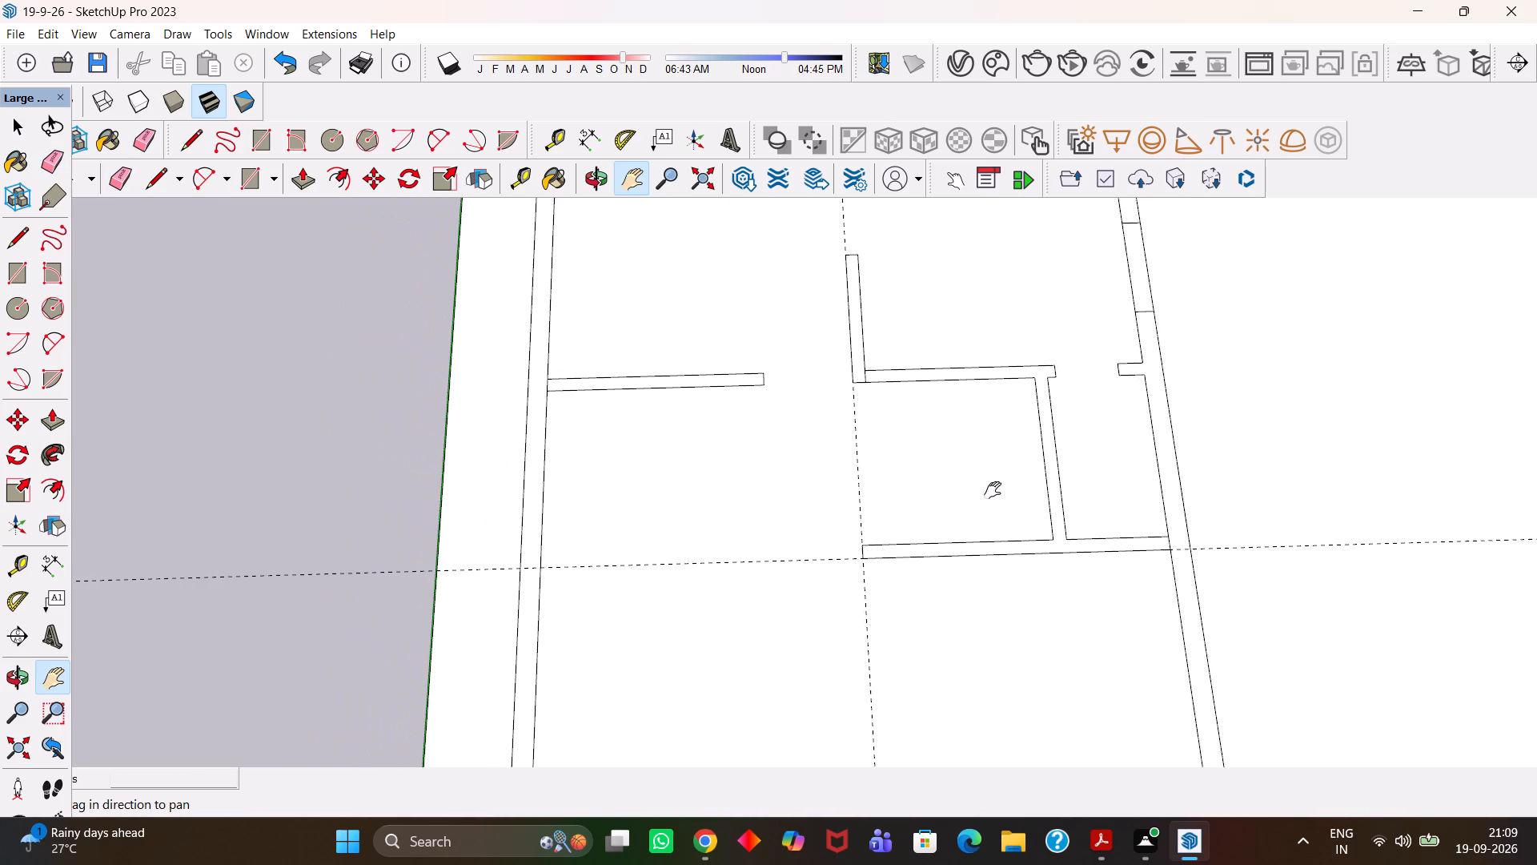
pyautogui.moveTo(941, 482); pyautogui.dragTo(957, 482)
pyautogui.press('e')
pyautogui.moveTo(931, 480); pyautogui.dragTo(813, 480)
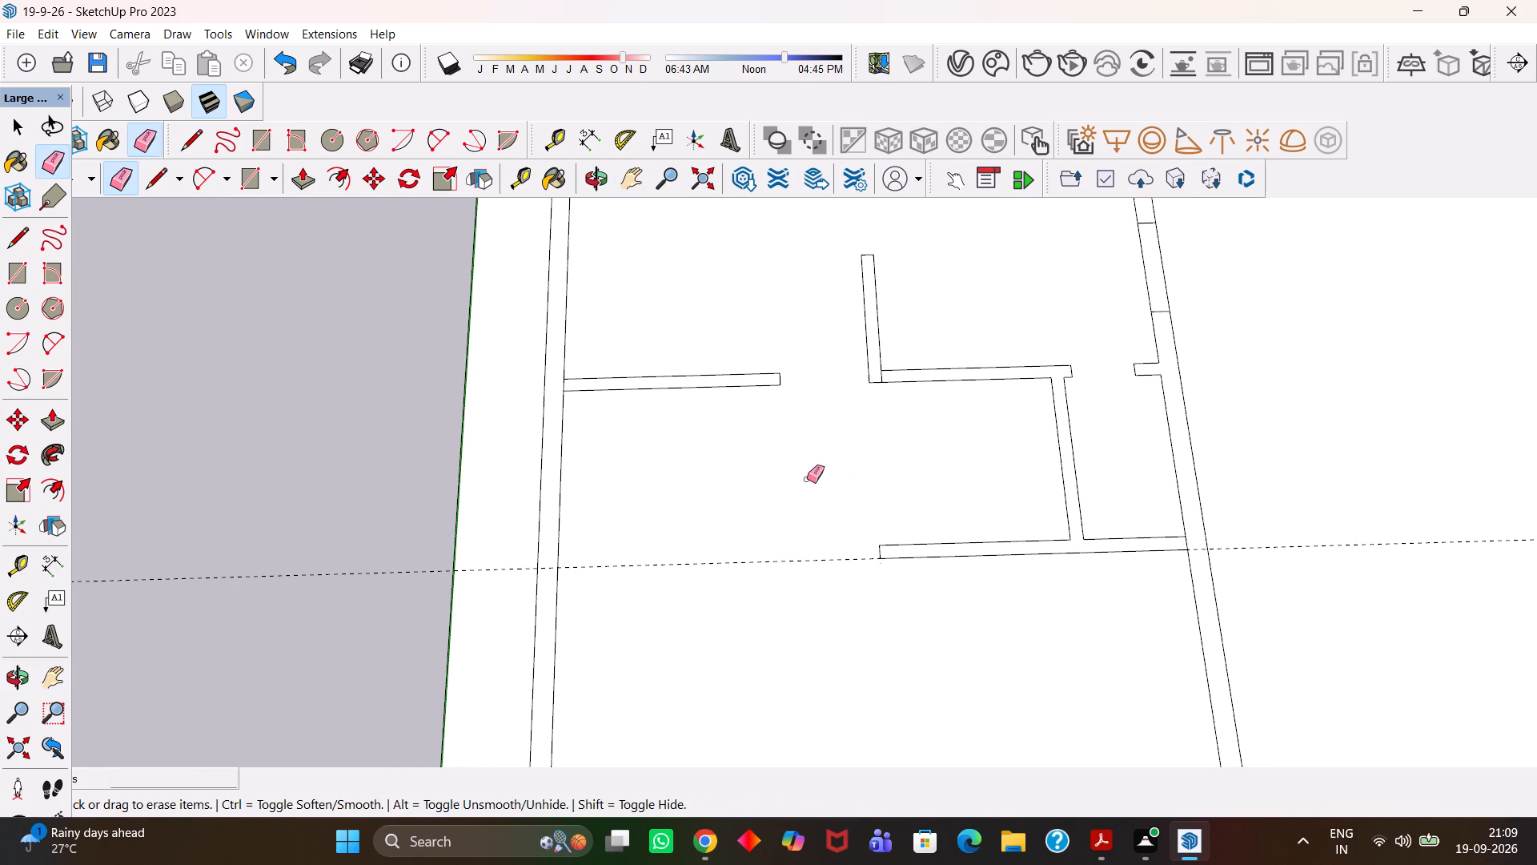
pyautogui.scroll(-1, 882, 372)
pyautogui.scroll(4, 891, 363)
pyautogui.click(881, 378)
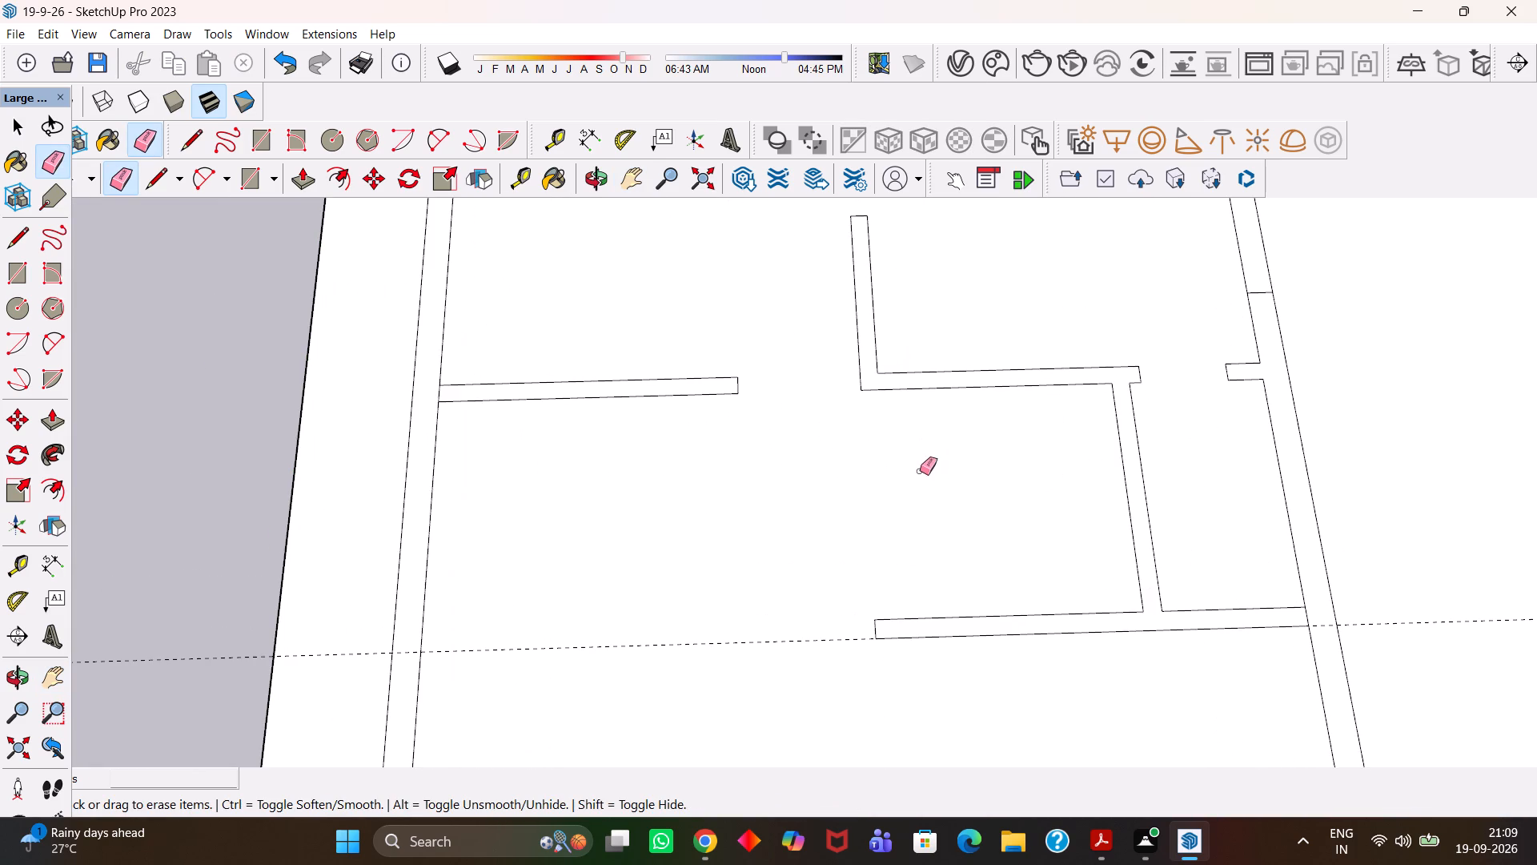
# Place a guide along the bottom outer wall's inner face and another 11'6" inside the side wall, through the lower partition's end.
pyautogui.scroll(-5, 912, 491)
pyautogui.press('h')
pyautogui.moveTo(995, 556); pyautogui.dragTo(830, 403)
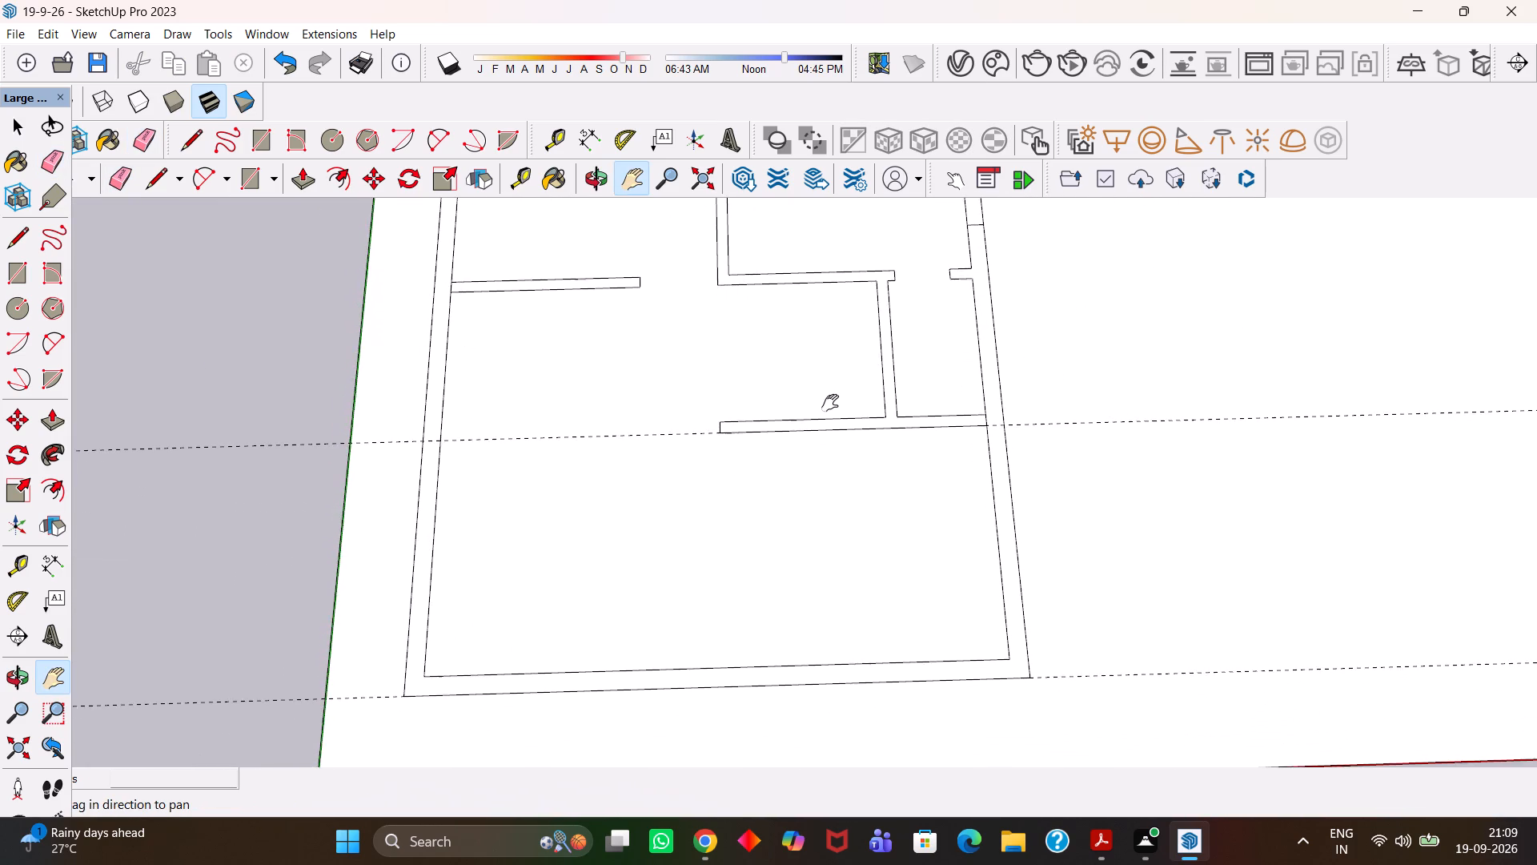
pyautogui.moveTo(830, 403); pyautogui.dragTo(830, 405)
pyautogui.scroll(-4, 813, 408)
pyautogui.scroll(4, 827, 490)
pyautogui.press('t')
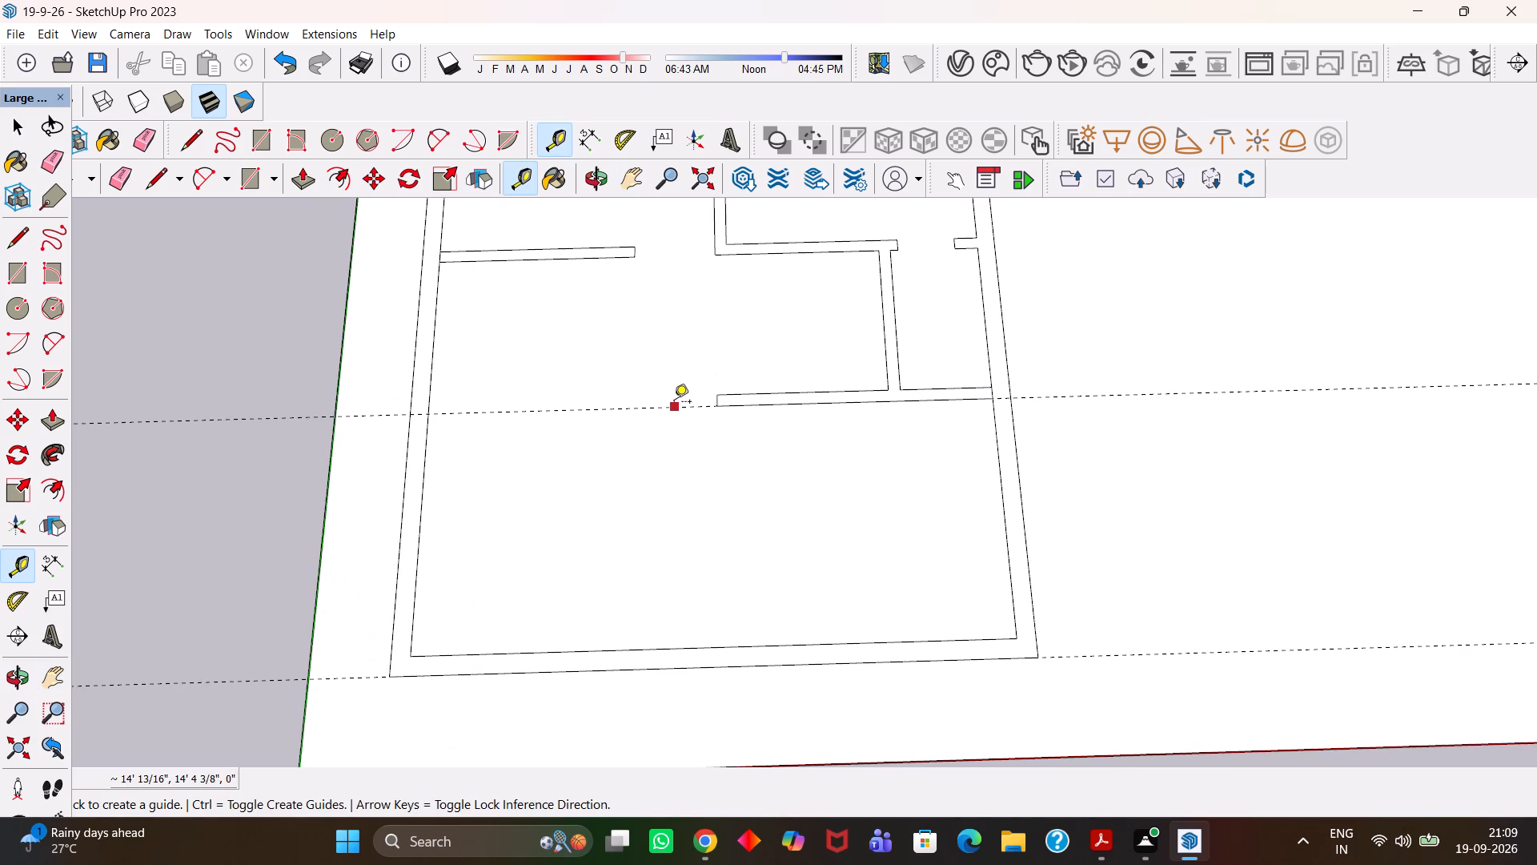
pyautogui.click(674, 403)
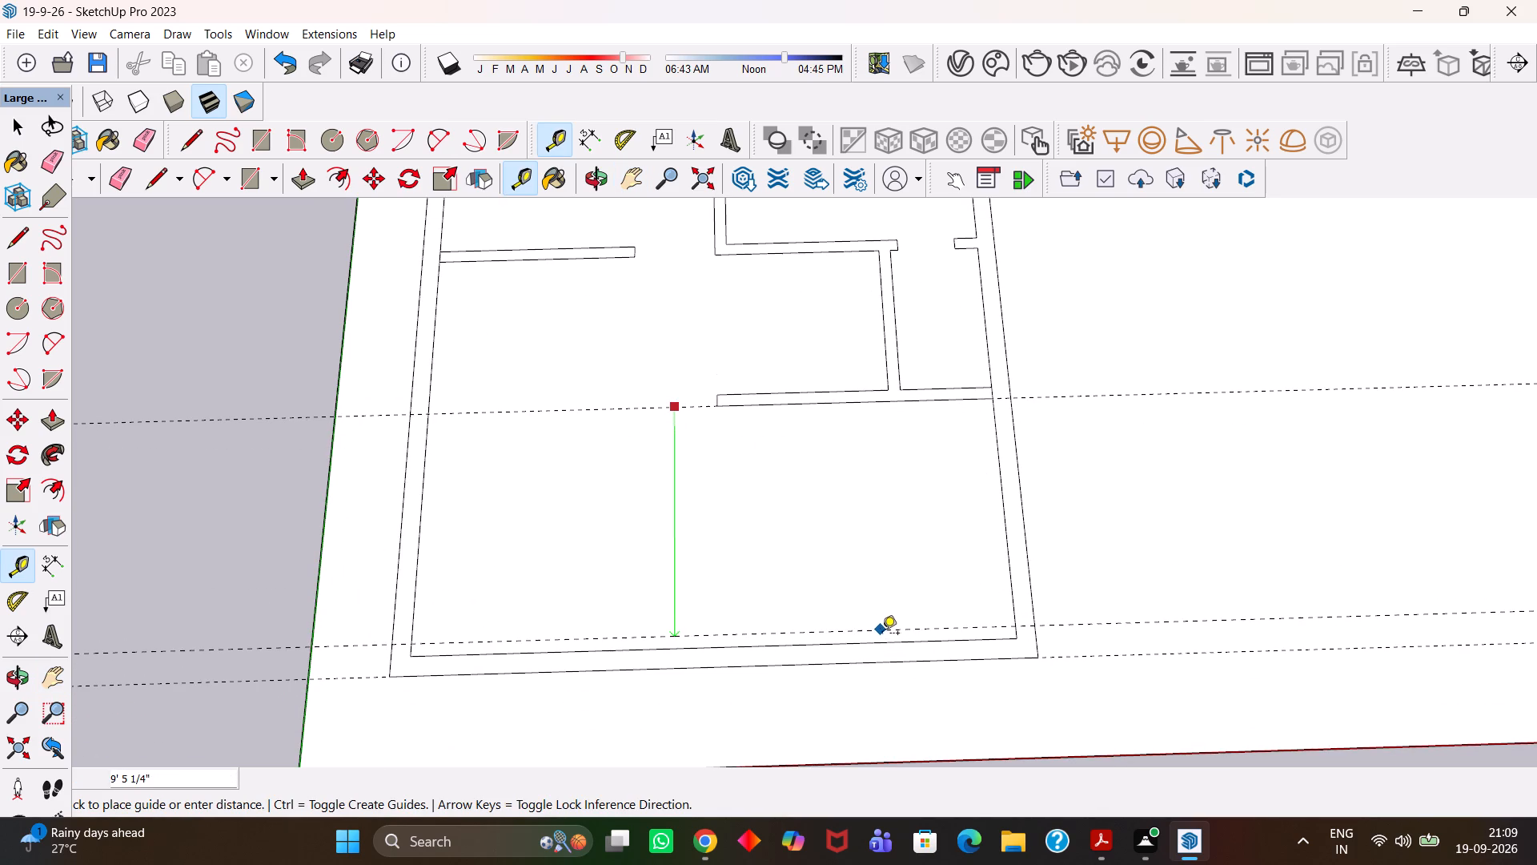
pyautogui.click(890, 645)
pyautogui.click(1006, 566)
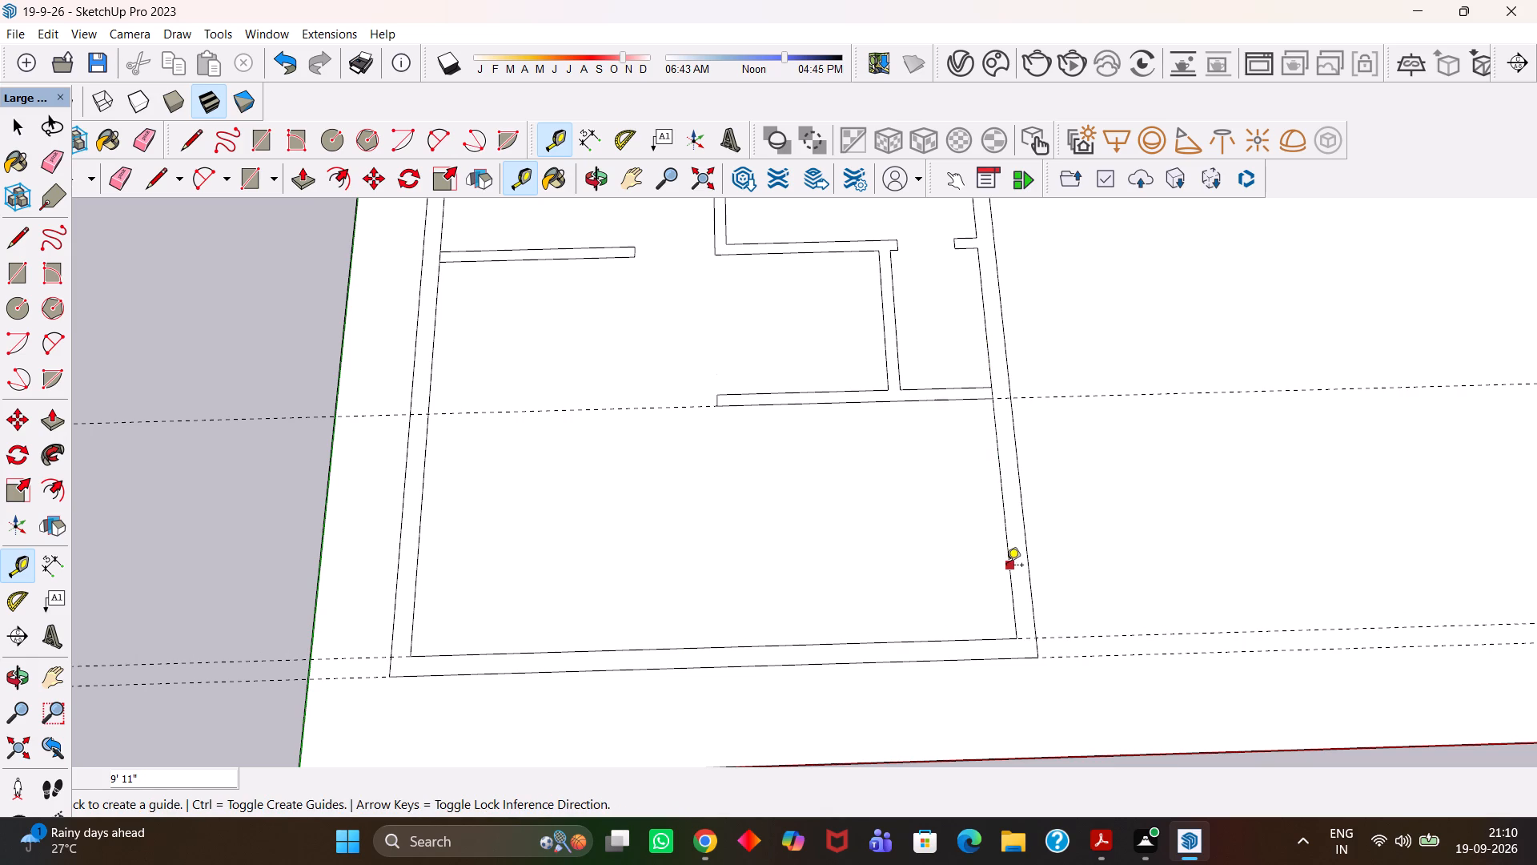
pyautogui.click(718, 405)
# Draw a 9'11" line from the lower partition's free end to the bottom outer wall's inner face.
pyautogui.press('l')
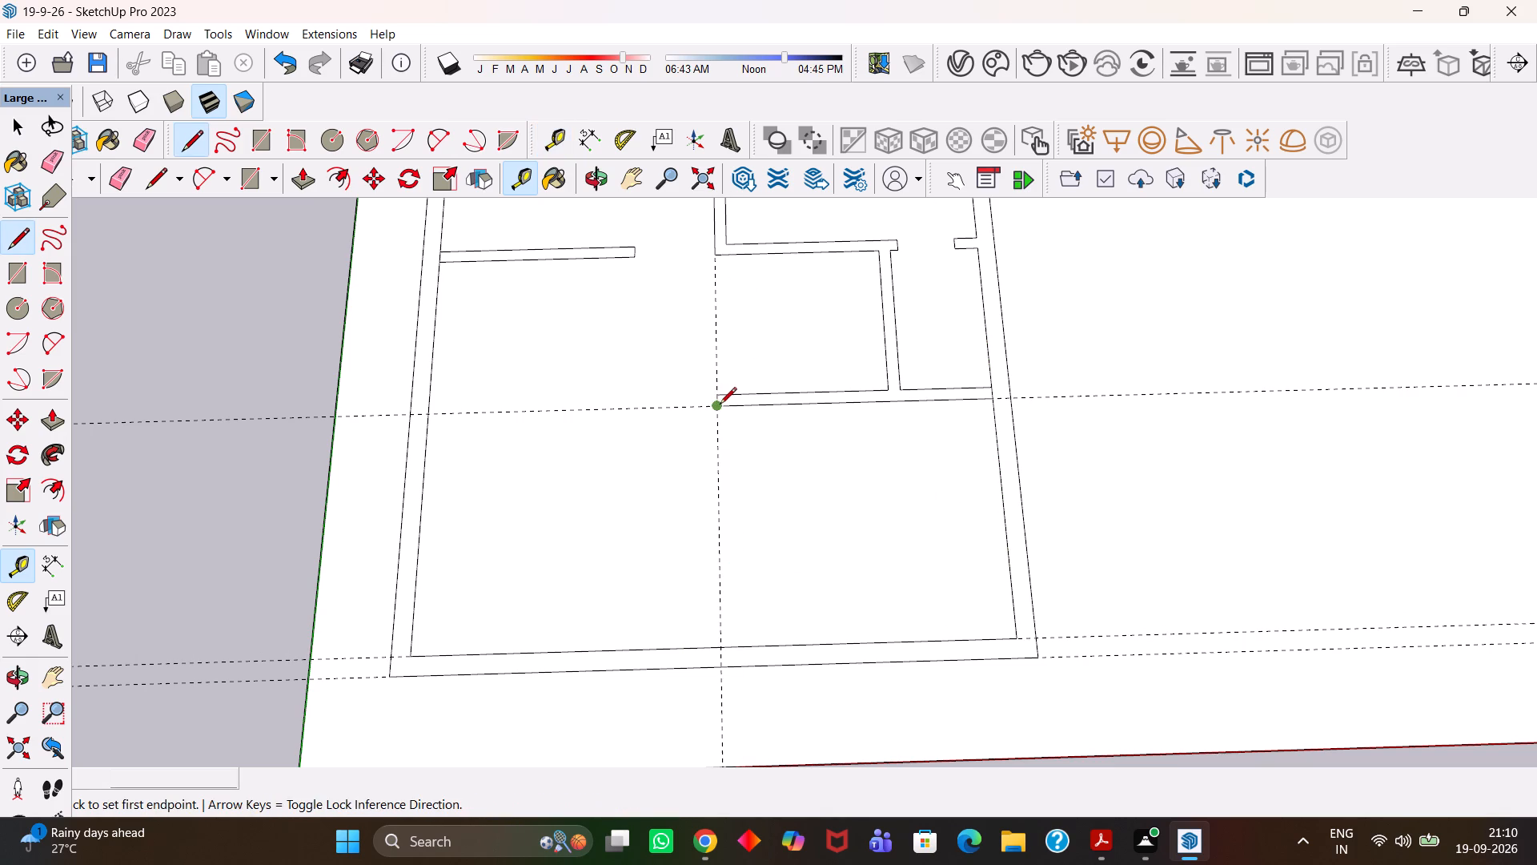
pyautogui.click(720, 405)
pyautogui.click(717, 647)
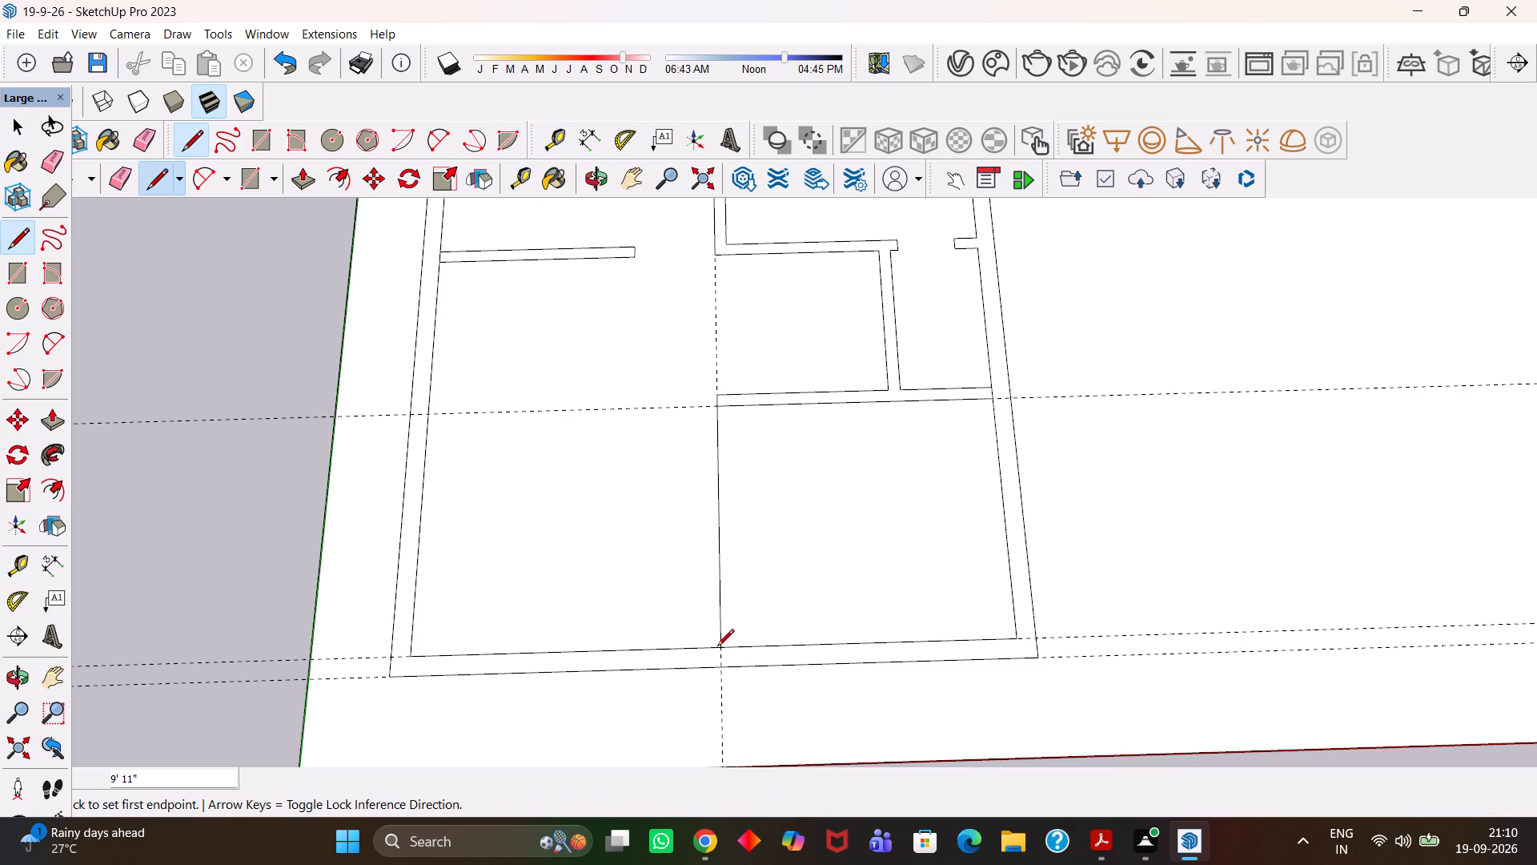
# Examine the overall floor plan and the area around the newly drawn room line.
pyautogui.press('h')
pyautogui.scroll(-4, 748, 607)
pyautogui.moveTo(782, 581); pyautogui.dragTo(846, 602)
pyautogui.scroll(-2, 817, 603)
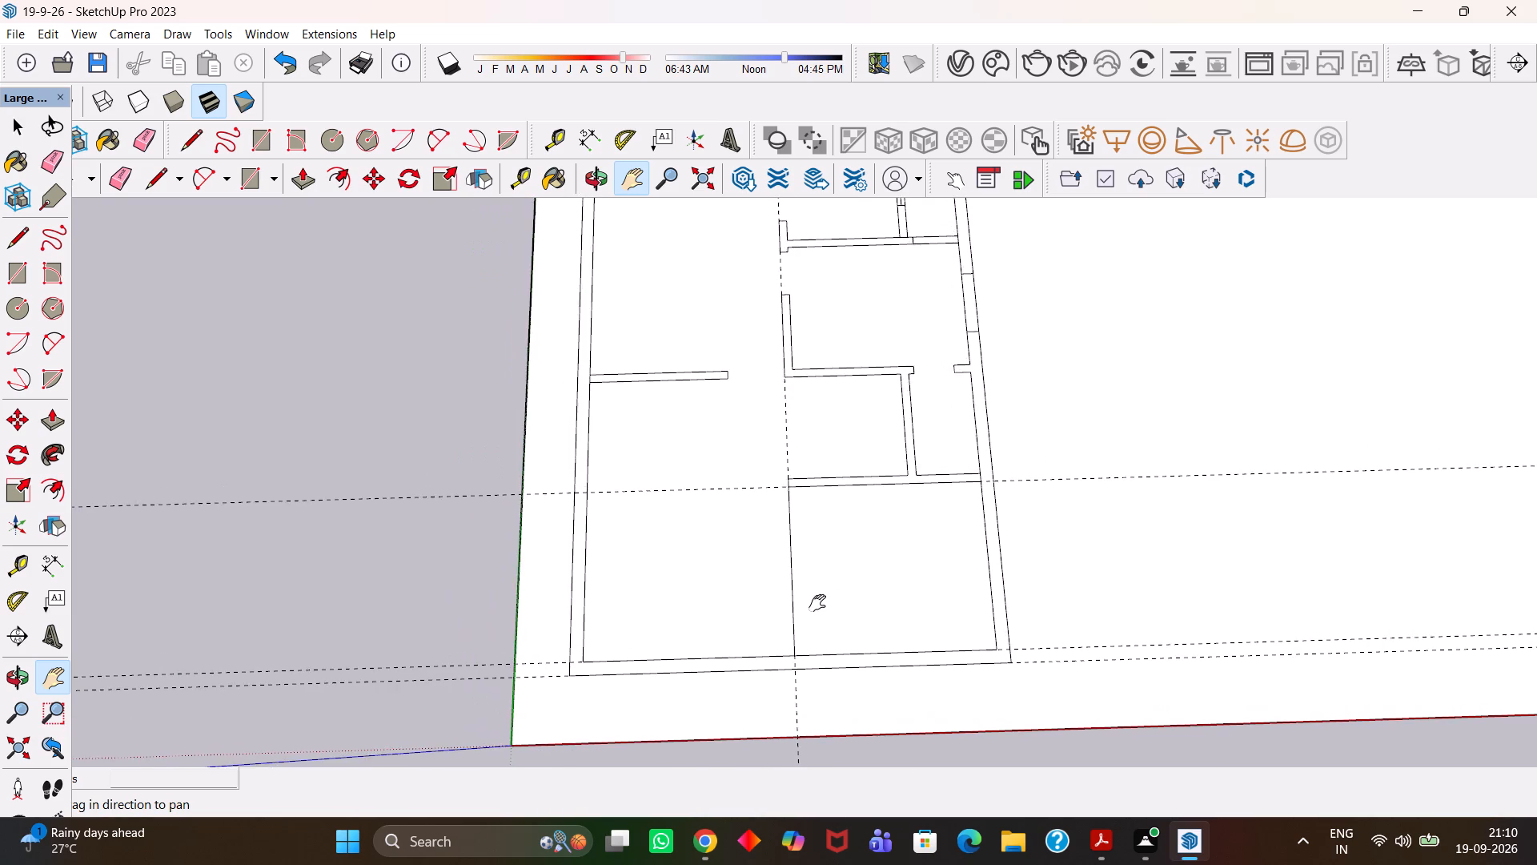
pyautogui.scroll(-6, 817, 603)
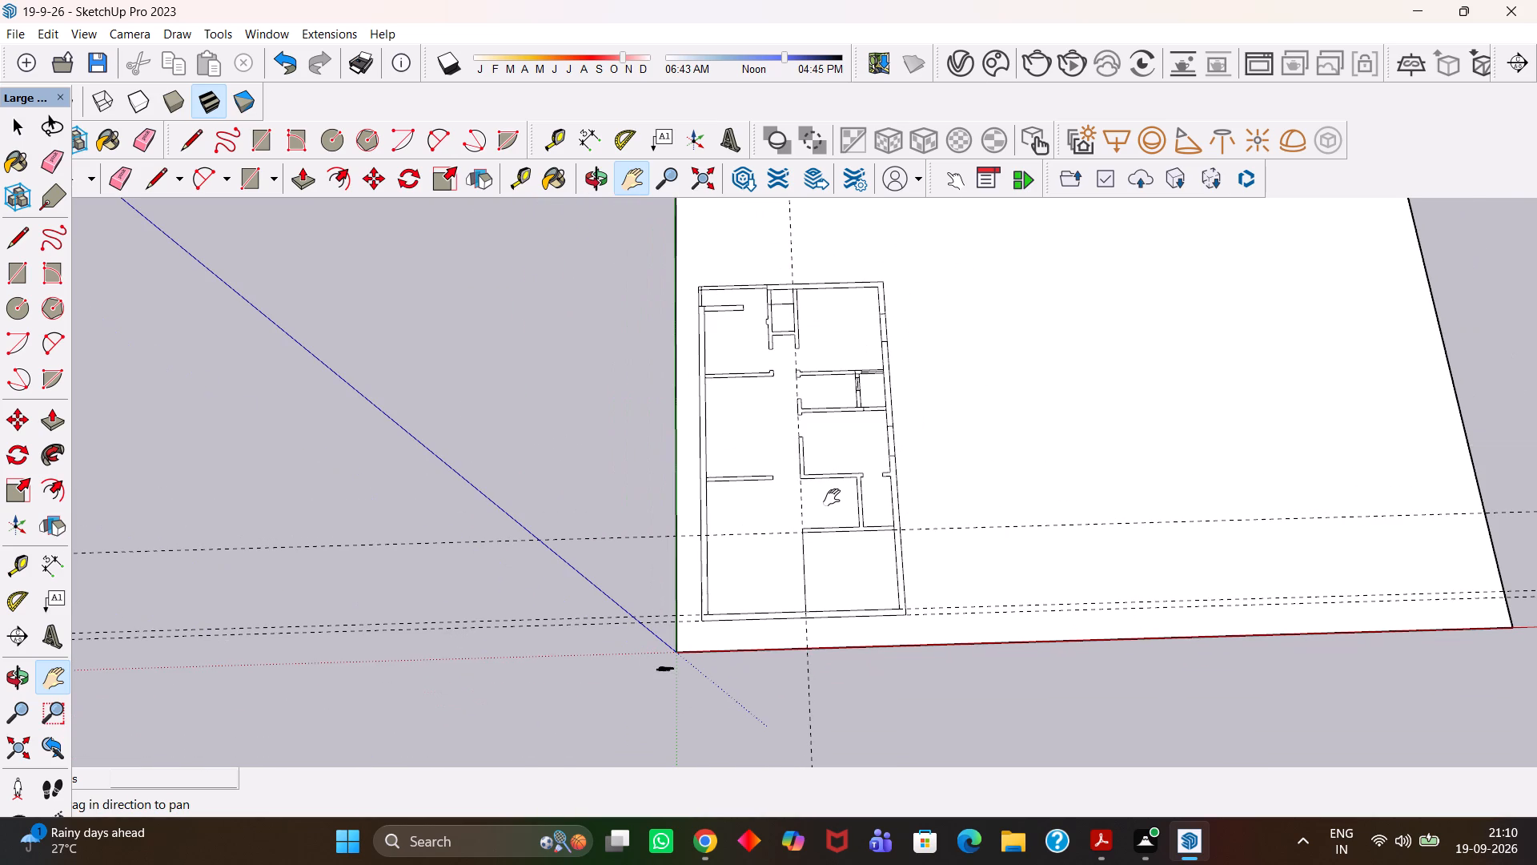
pyautogui.moveTo(845, 437); pyautogui.dragTo(847, 508)
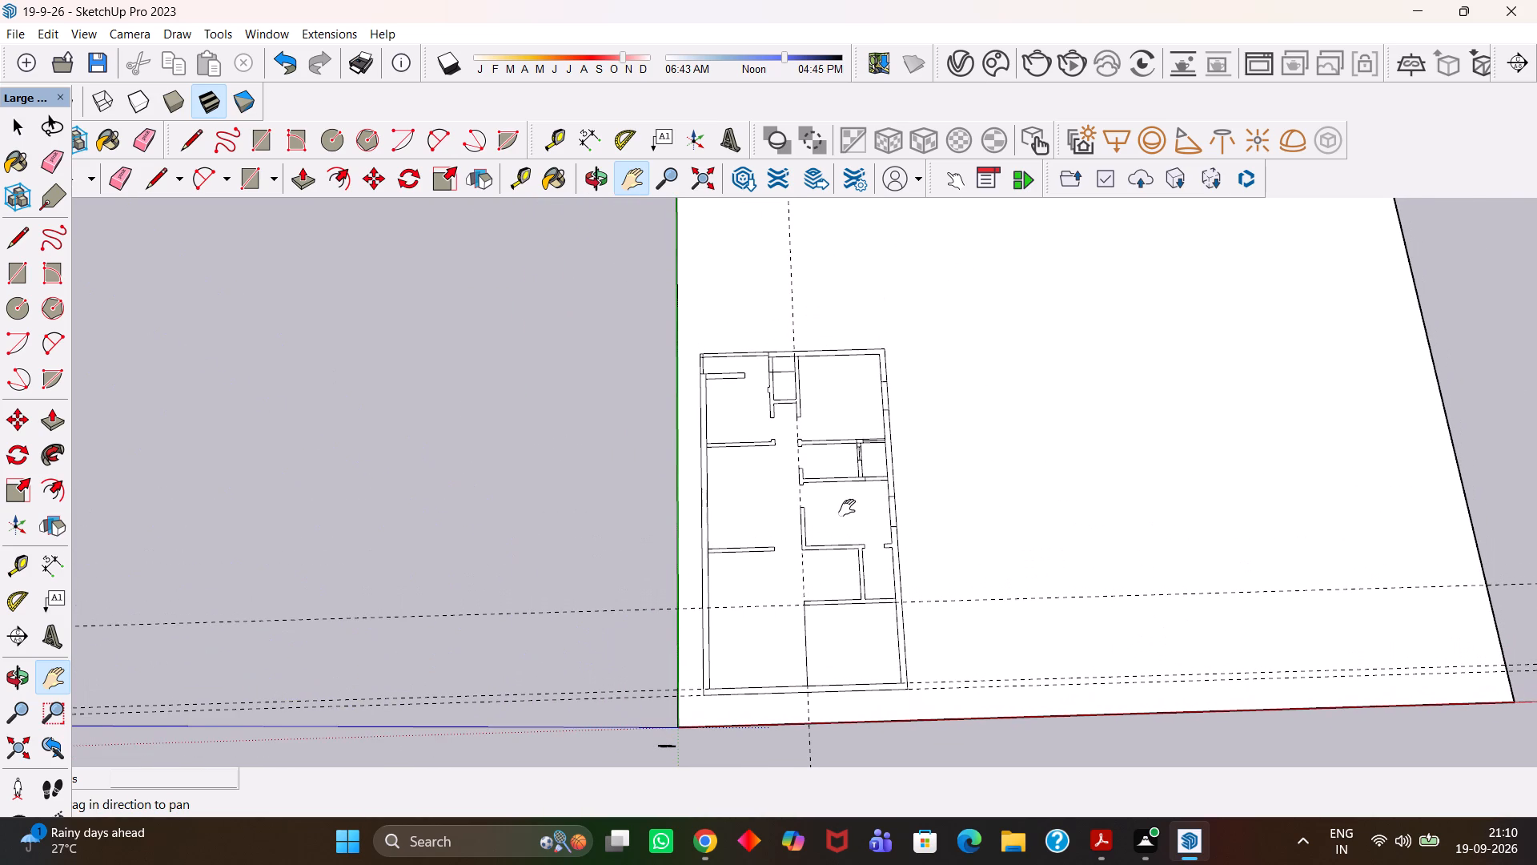
pyautogui.scroll(-2, 847, 509)
pyautogui.moveTo(859, 573); pyautogui.dragTo(896, 508)
pyautogui.scroll(4, 851, 549)
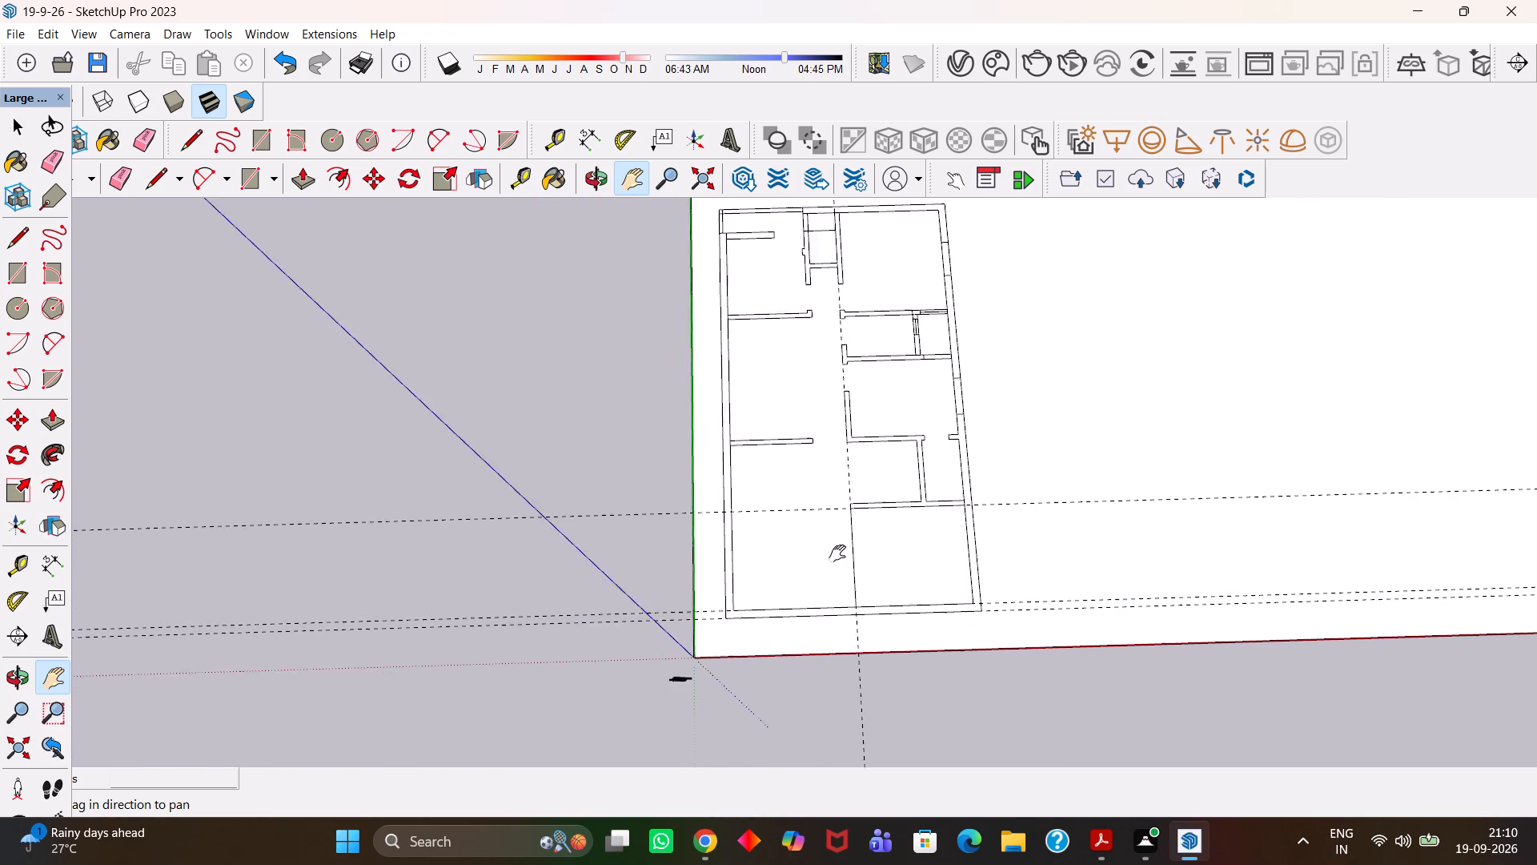
pyautogui.scroll(3, 837, 553)
pyautogui.moveTo(815, 555); pyautogui.dragTo(890, 542)
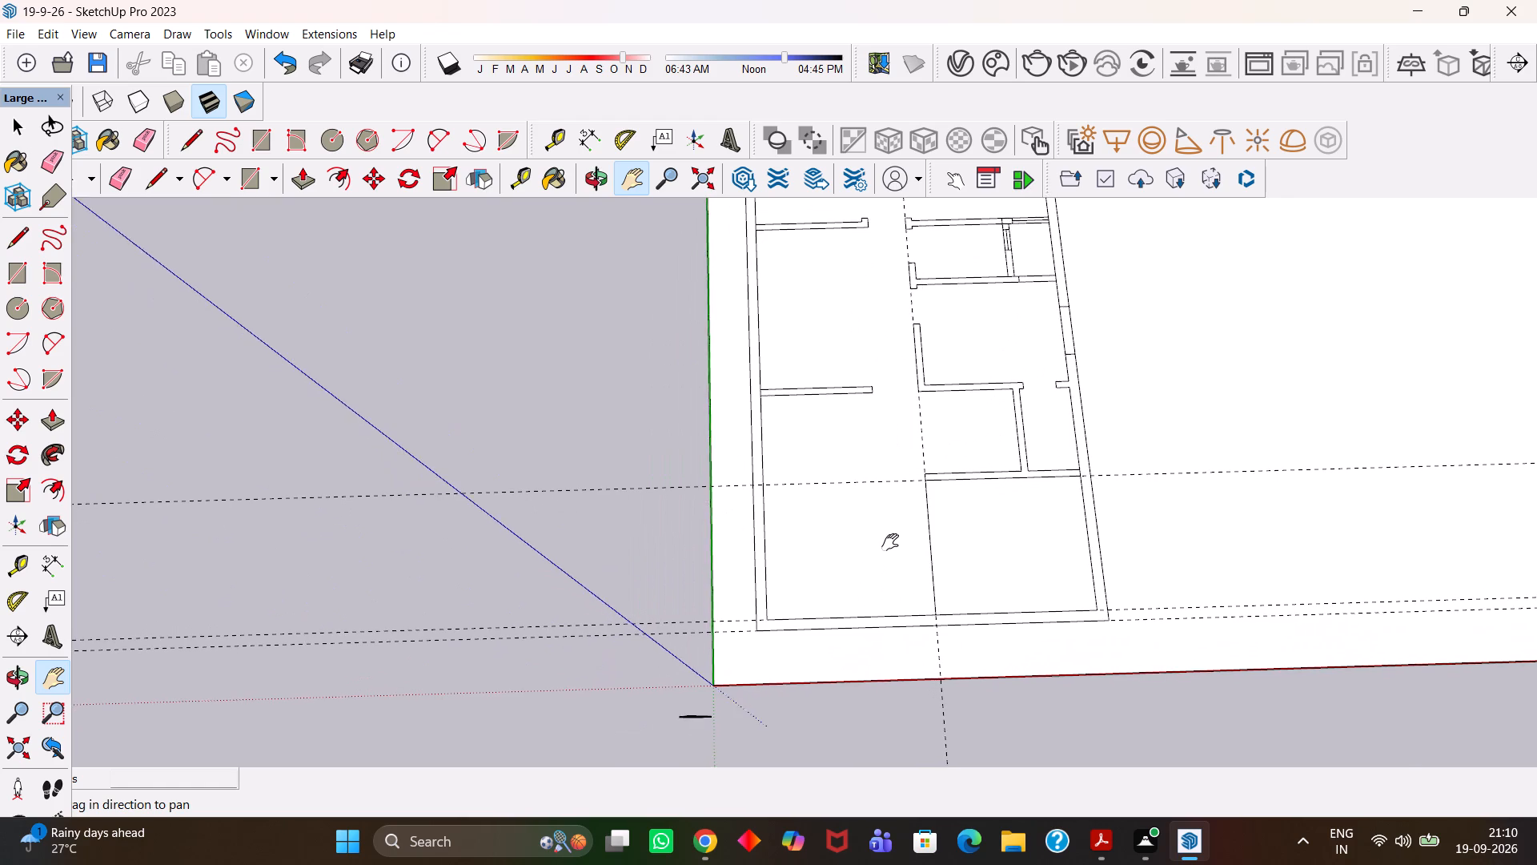
pyautogui.moveTo(890, 542); pyautogui.dragTo(897, 615)
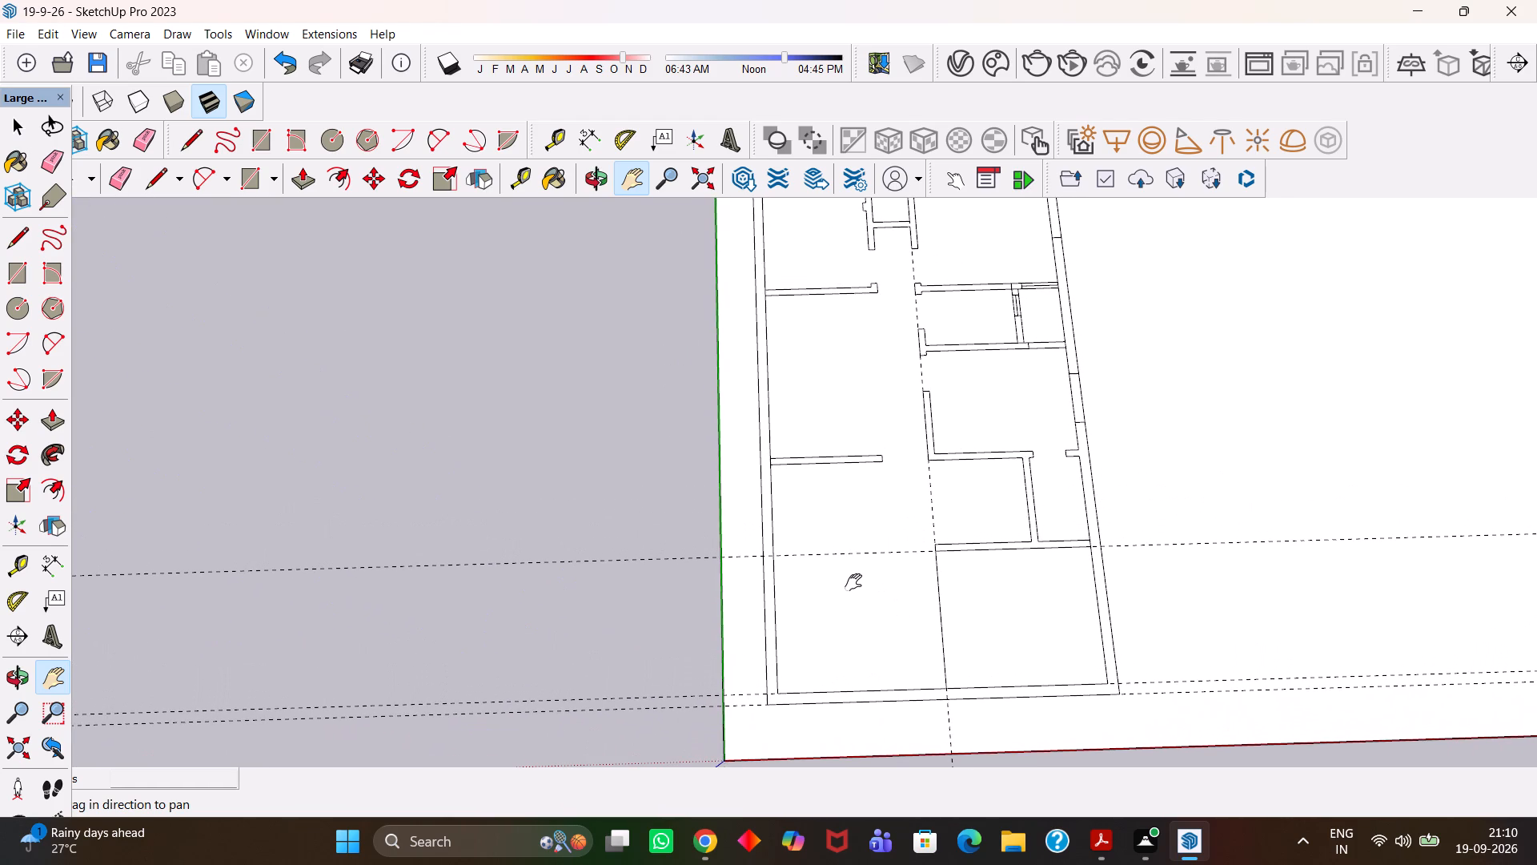
# Erase the guide along the lower partition and the 11'6" guide through its free end.
pyautogui.scroll(2, 853, 582)
pyautogui.press('e')
pyautogui.moveTo(854, 550); pyautogui.dragTo(849, 529)
pyautogui.moveTo(961, 505); pyautogui.dragTo(915, 505)
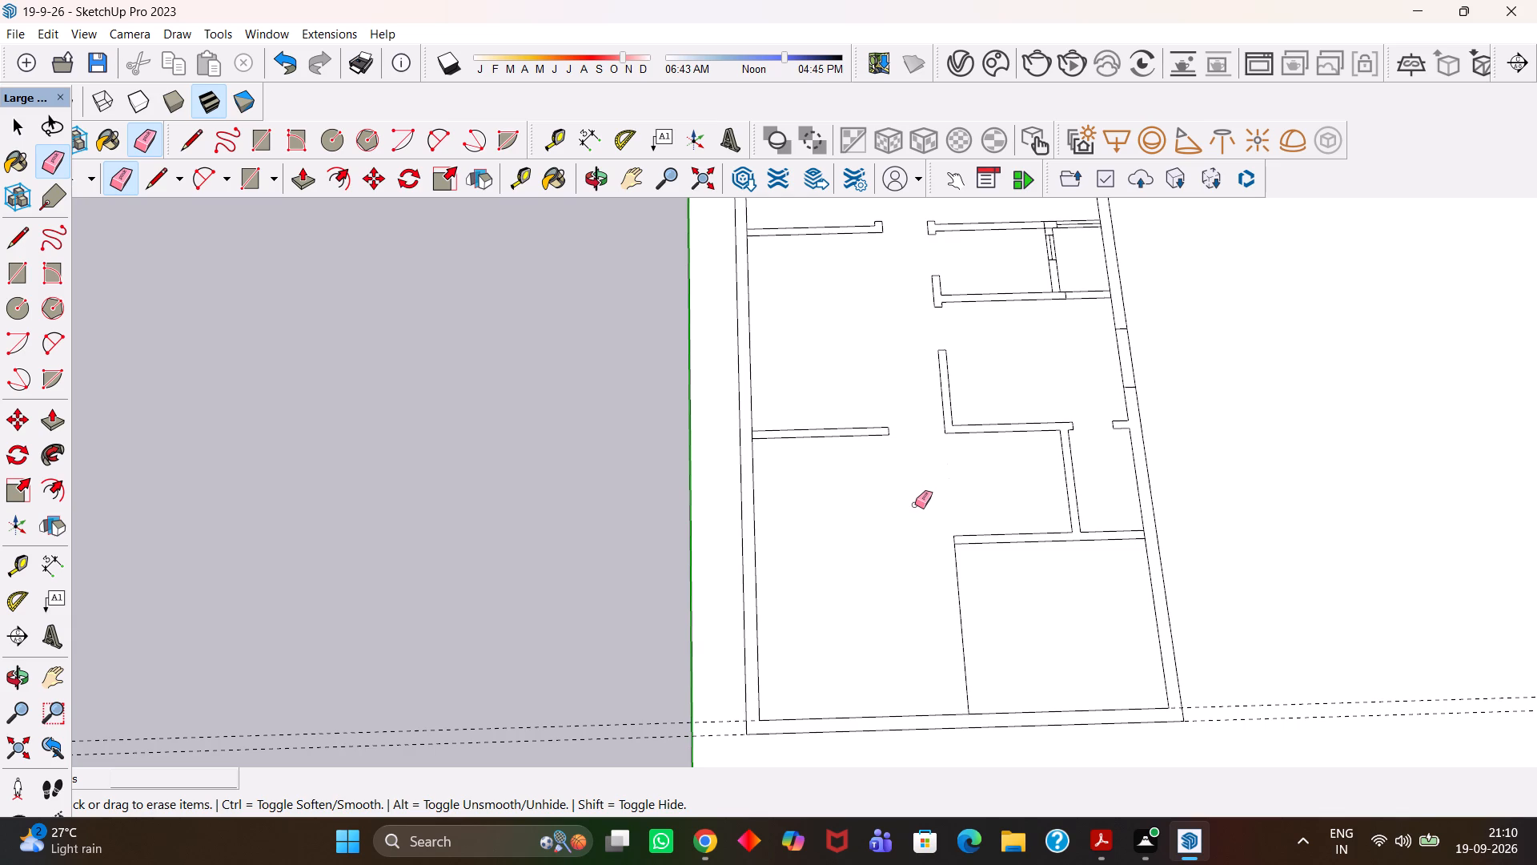
# Measure from the bottom outer wall's inner face to the opposite room's partition, and erase the resulting guide.
pyautogui.scroll(-3, 887, 512)
pyautogui.press('t')
pyautogui.click(866, 666)
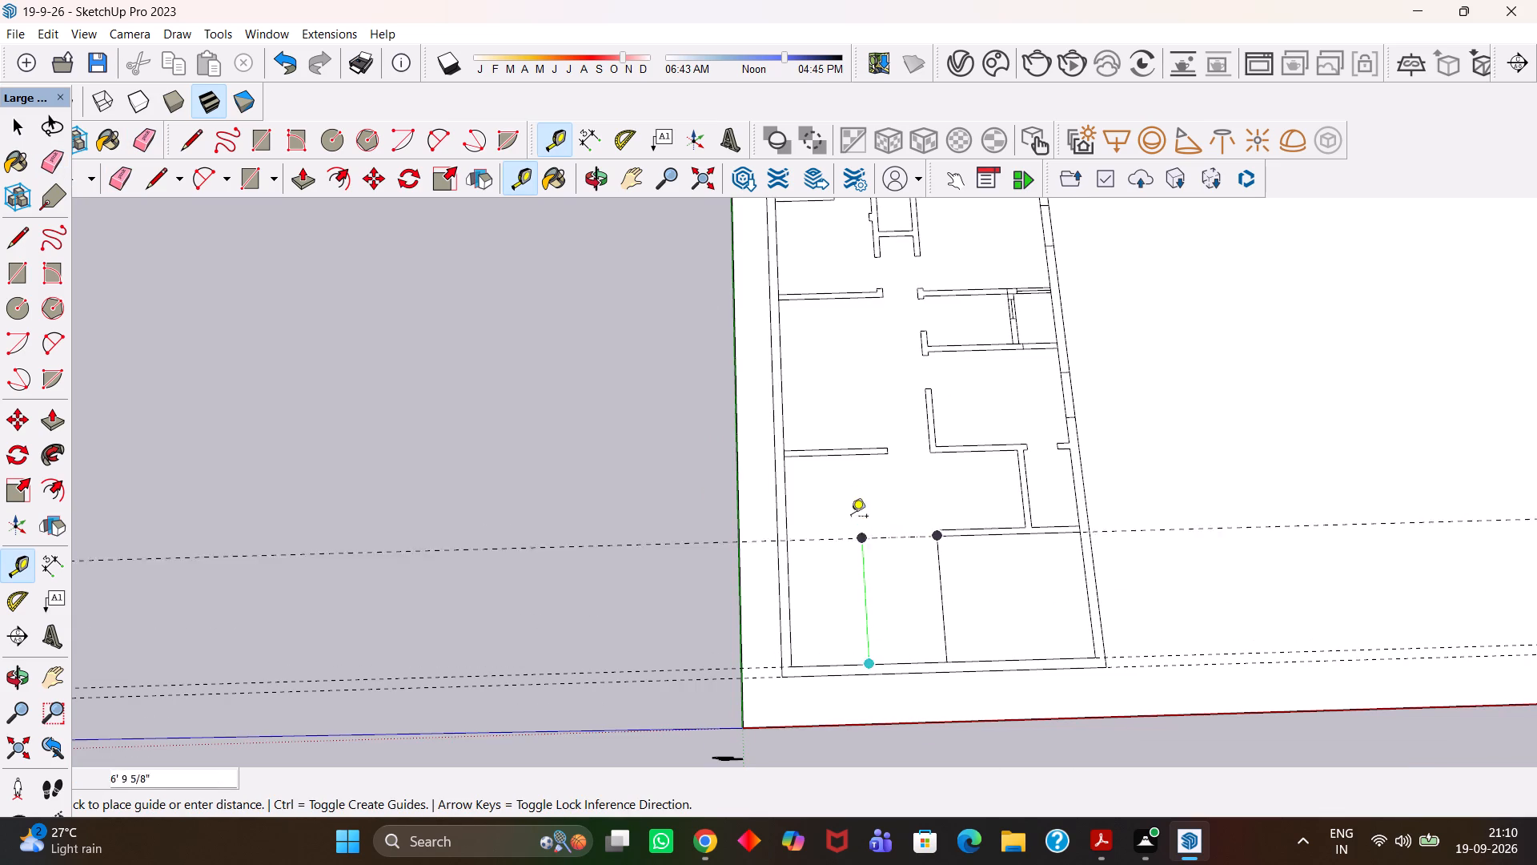
pyautogui.click(844, 461)
pyautogui.scroll(6, 887, 447)
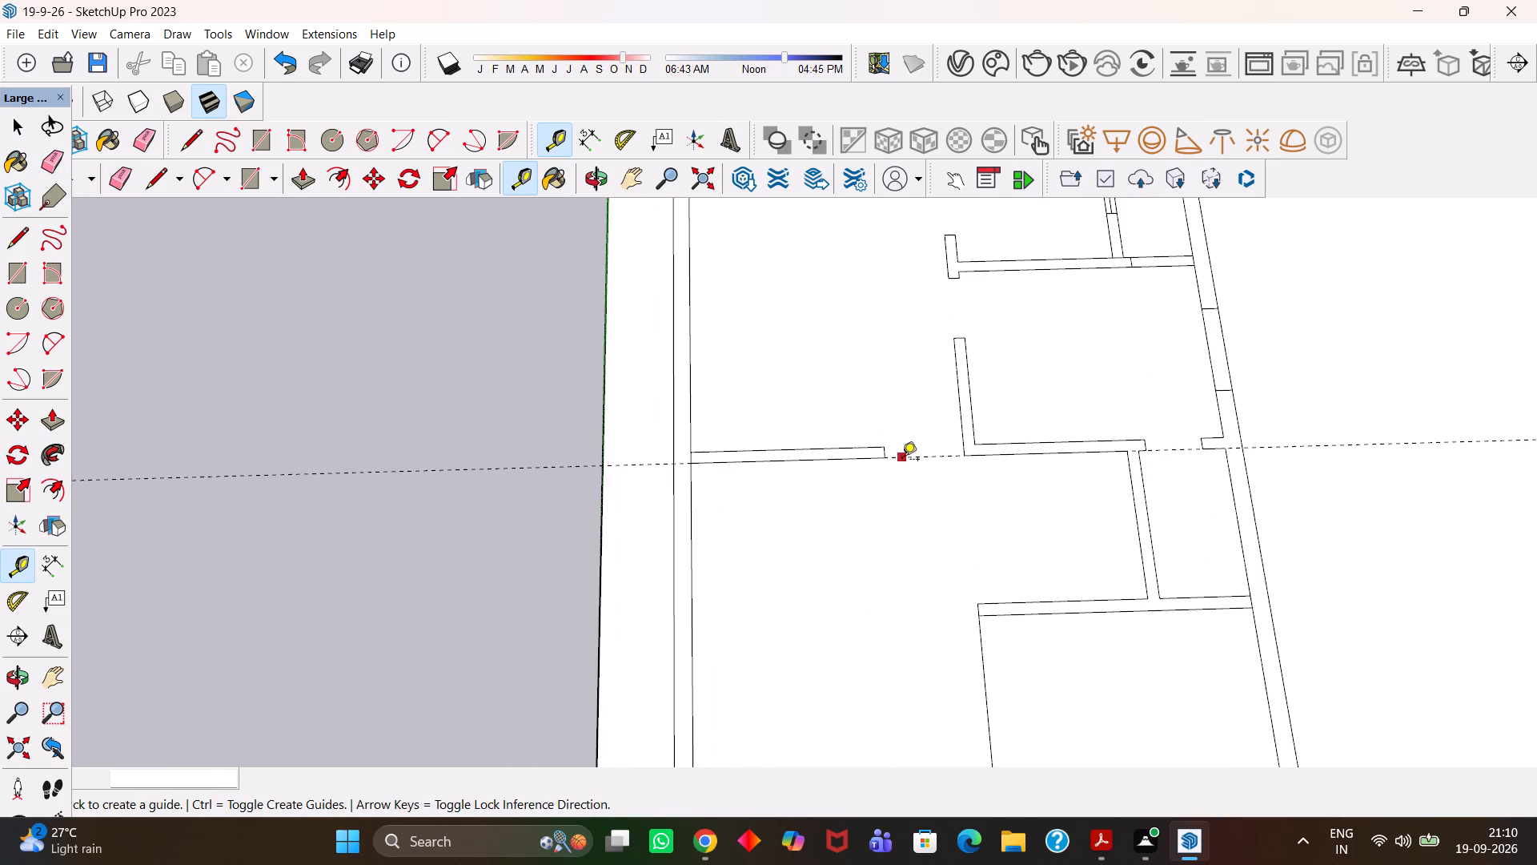
pyautogui.press('e')
pyautogui.moveTo(902, 450); pyautogui.dragTo(917, 523)
# Place a guide 4" from the corridor face of the L-shaped partition, toward the opposite room's partition.
pyautogui.press('h')
pyautogui.scroll(-4, 917, 524)
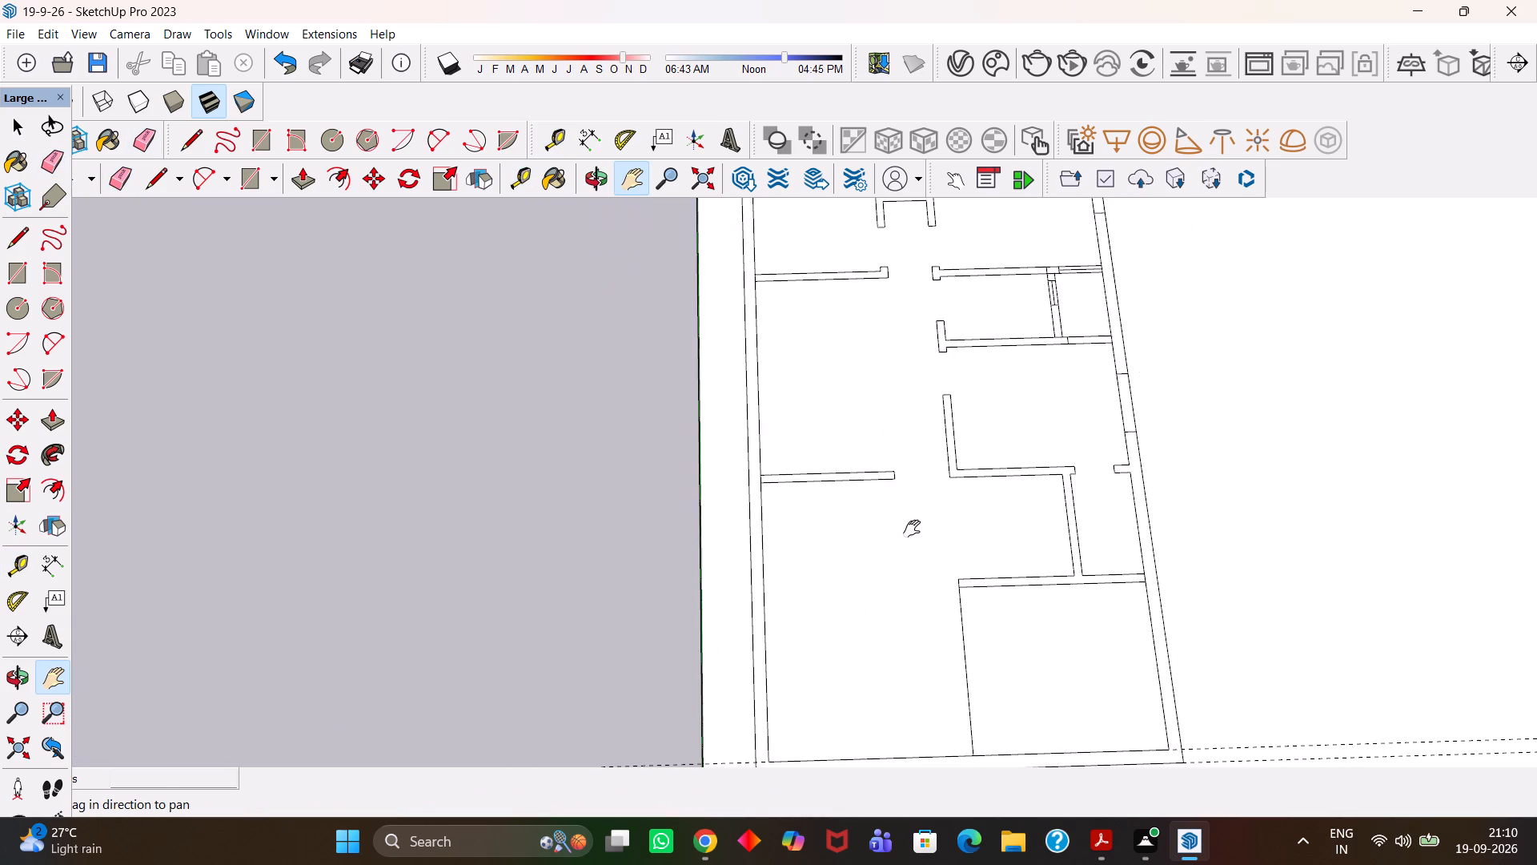
pyautogui.moveTo(890, 510); pyautogui.dragTo(838, 601)
pyautogui.scroll(3, 831, 565)
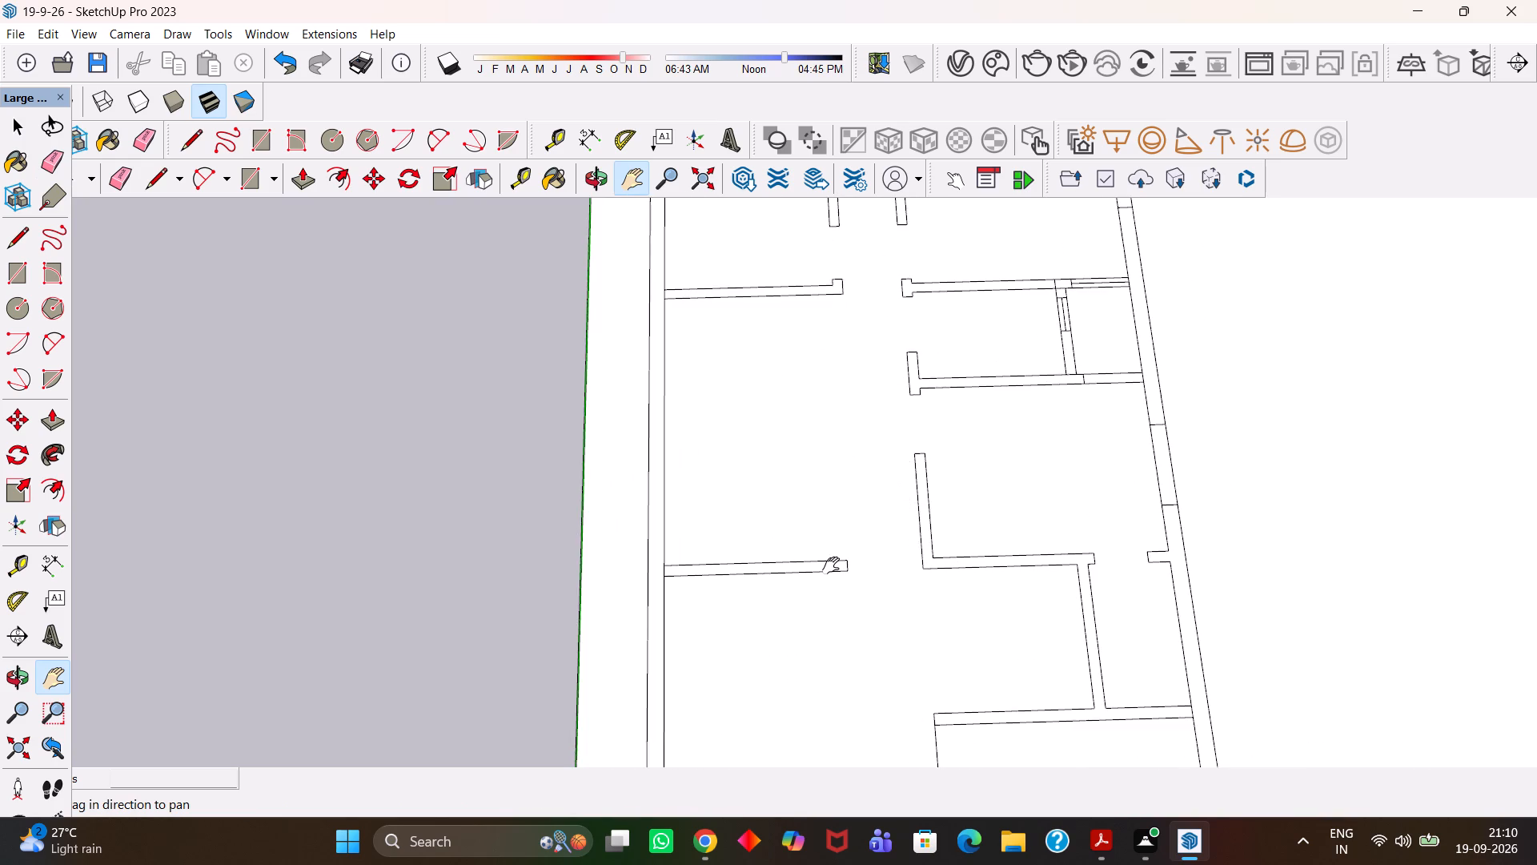
pyautogui.scroll(-5, 831, 565)
pyautogui.press('h')
pyautogui.moveTo(835, 557); pyautogui.dragTo(869, 647)
pyautogui.scroll(2, 868, 640)
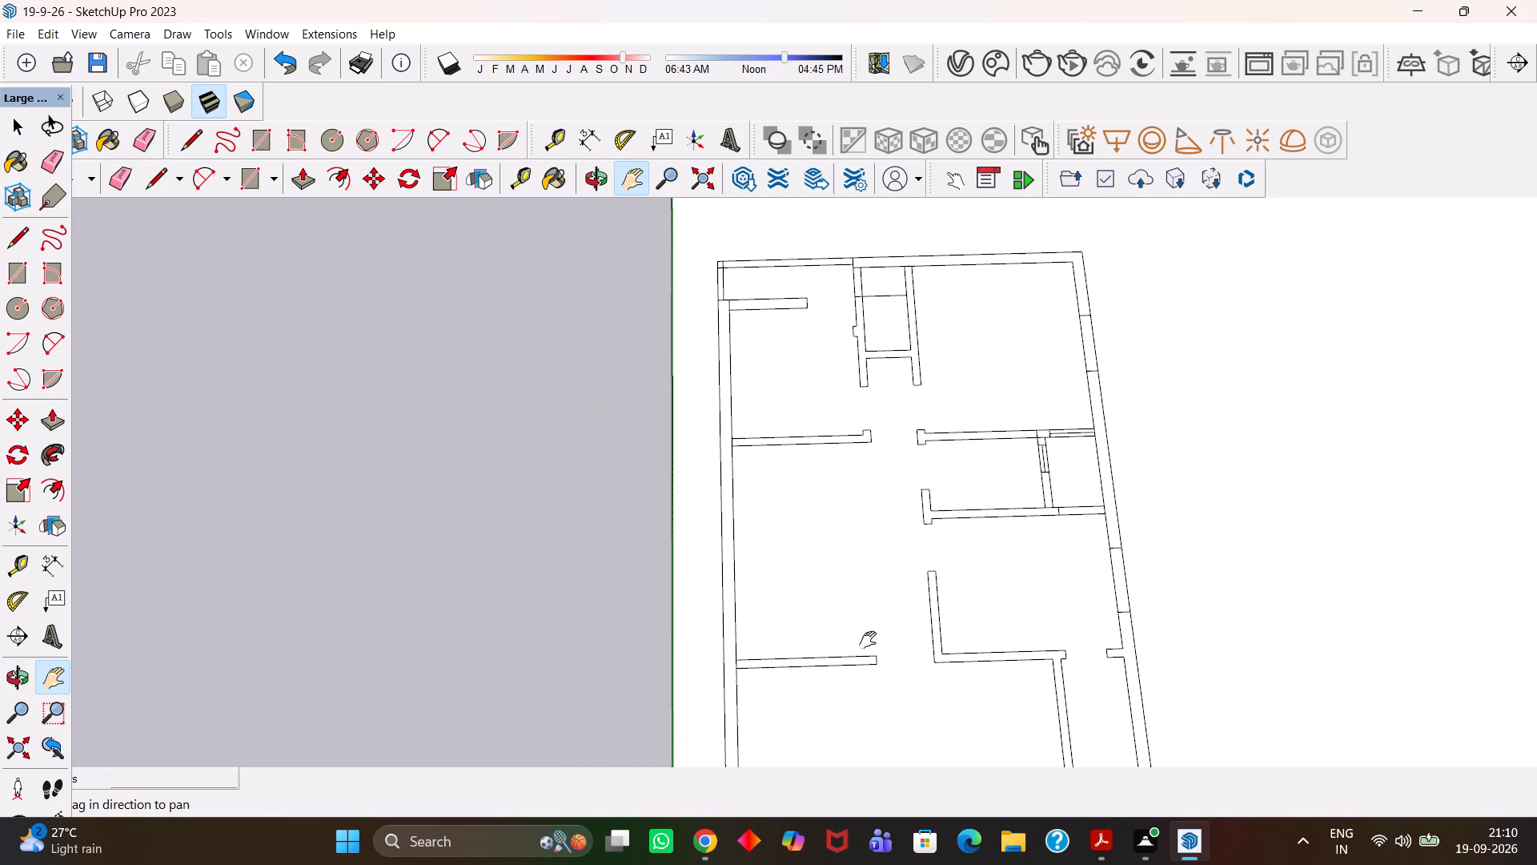
pyautogui.scroll(7, 924, 670)
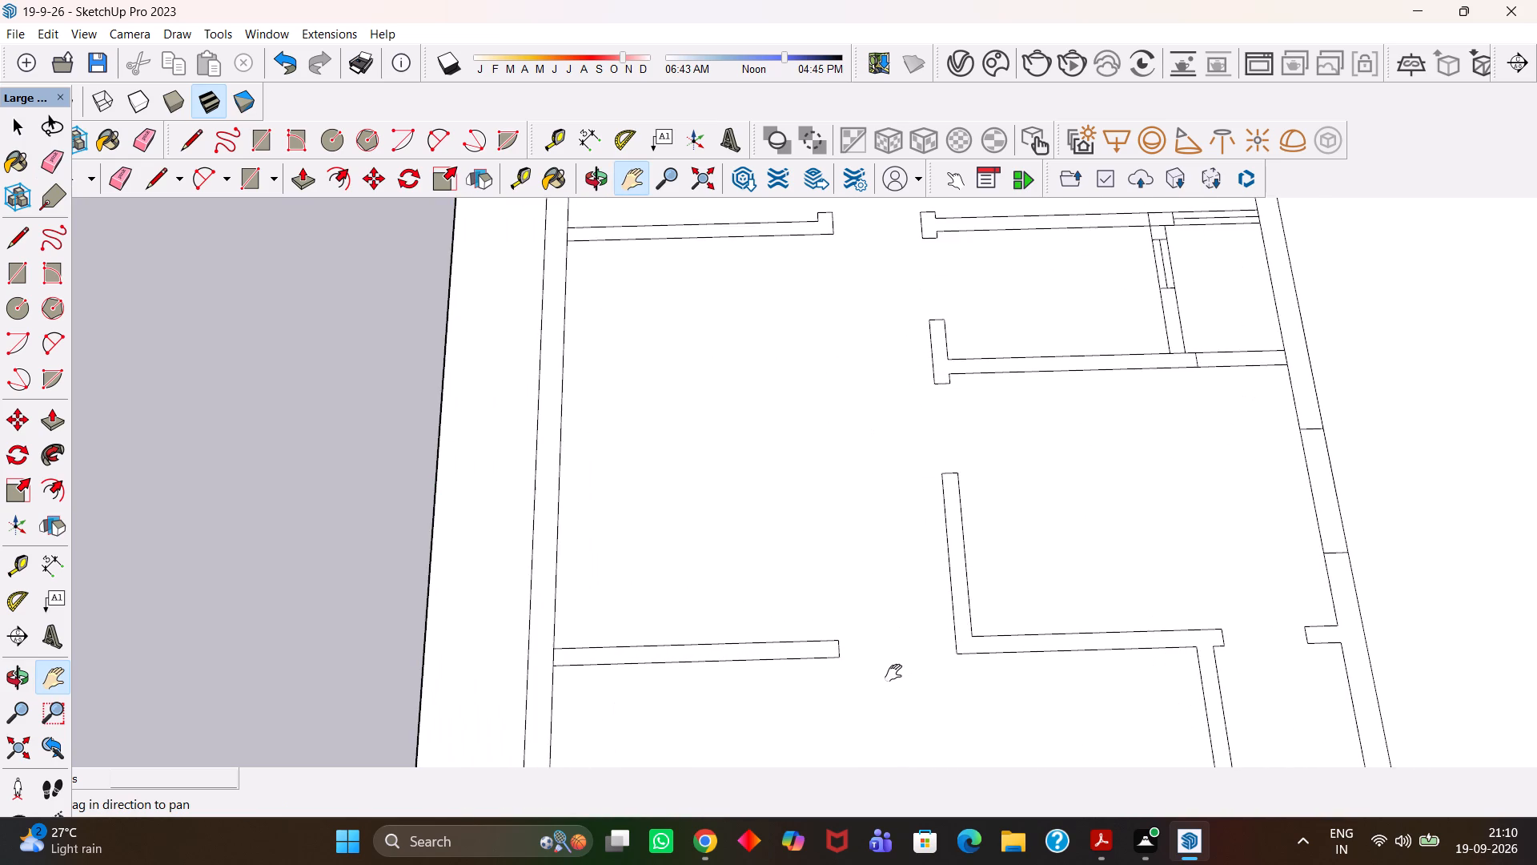
pyautogui.scroll(5, 922, 658)
pyautogui.press('t')
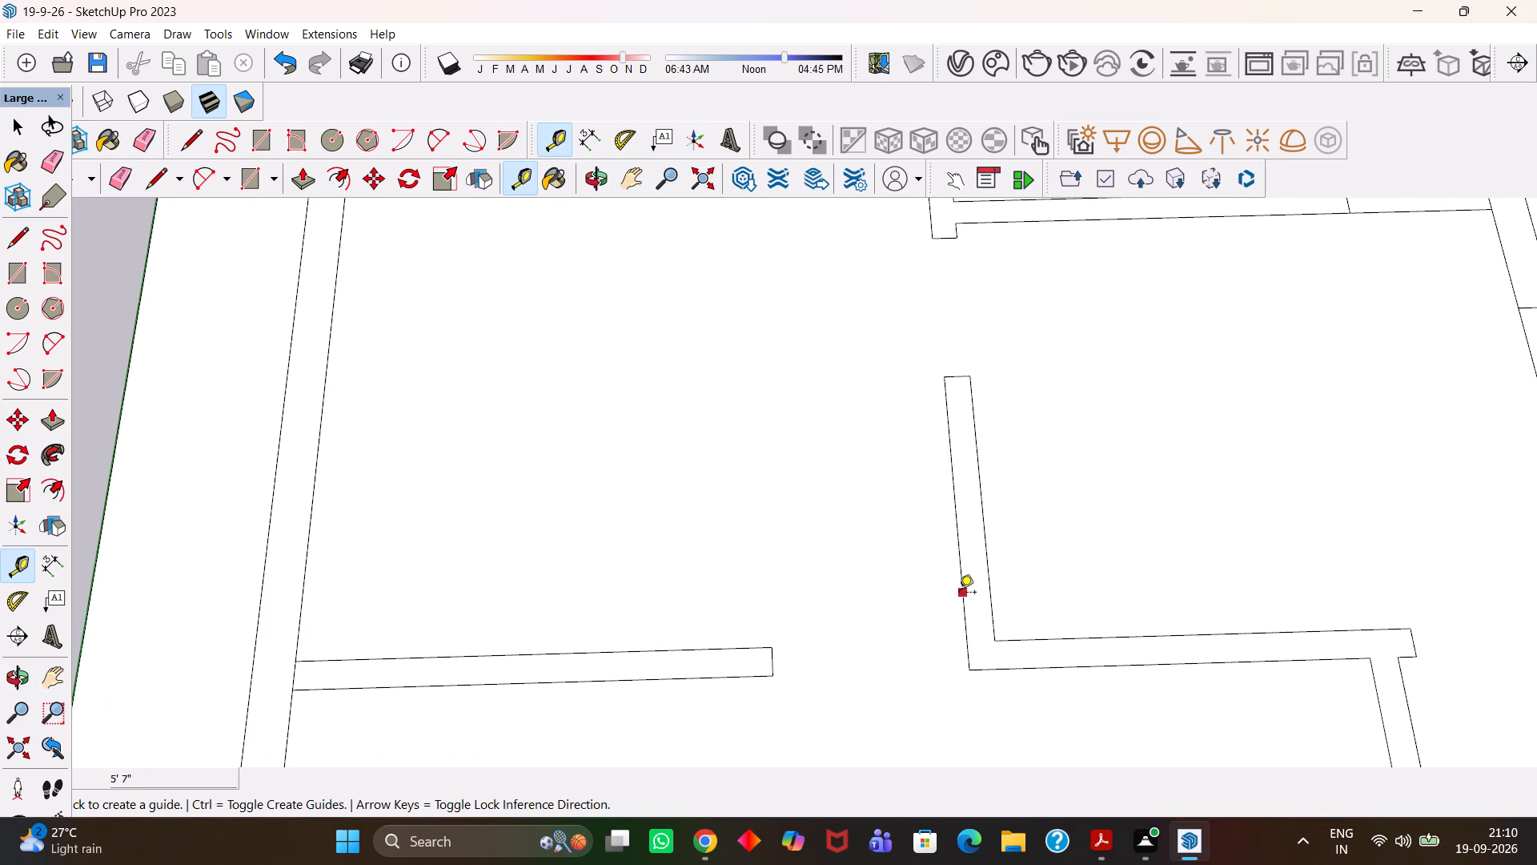
pyautogui.click(959, 593)
pyautogui.write('4"')
pyautogui.press('Return')
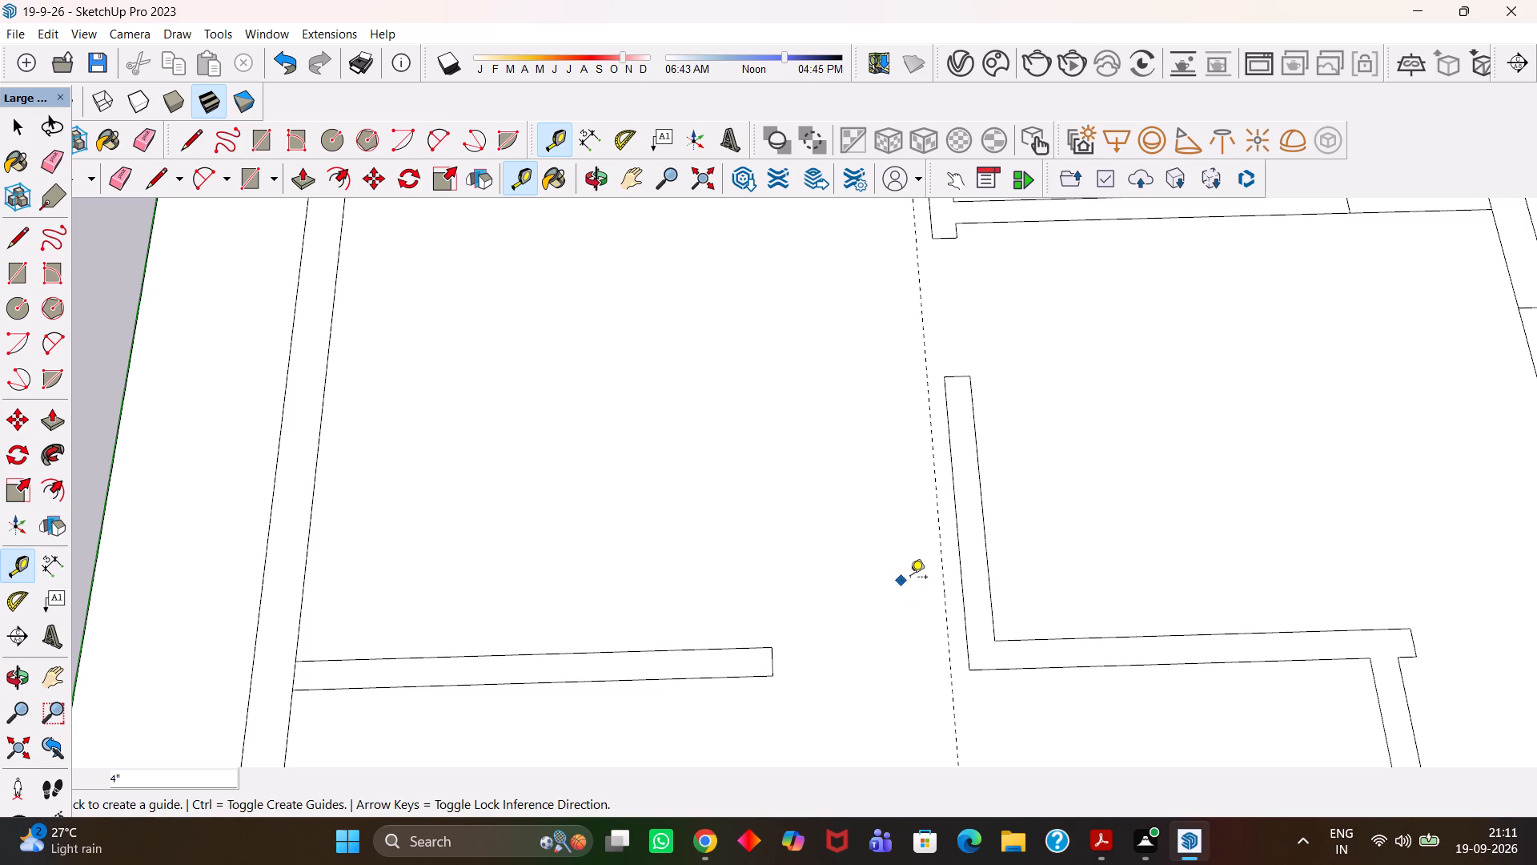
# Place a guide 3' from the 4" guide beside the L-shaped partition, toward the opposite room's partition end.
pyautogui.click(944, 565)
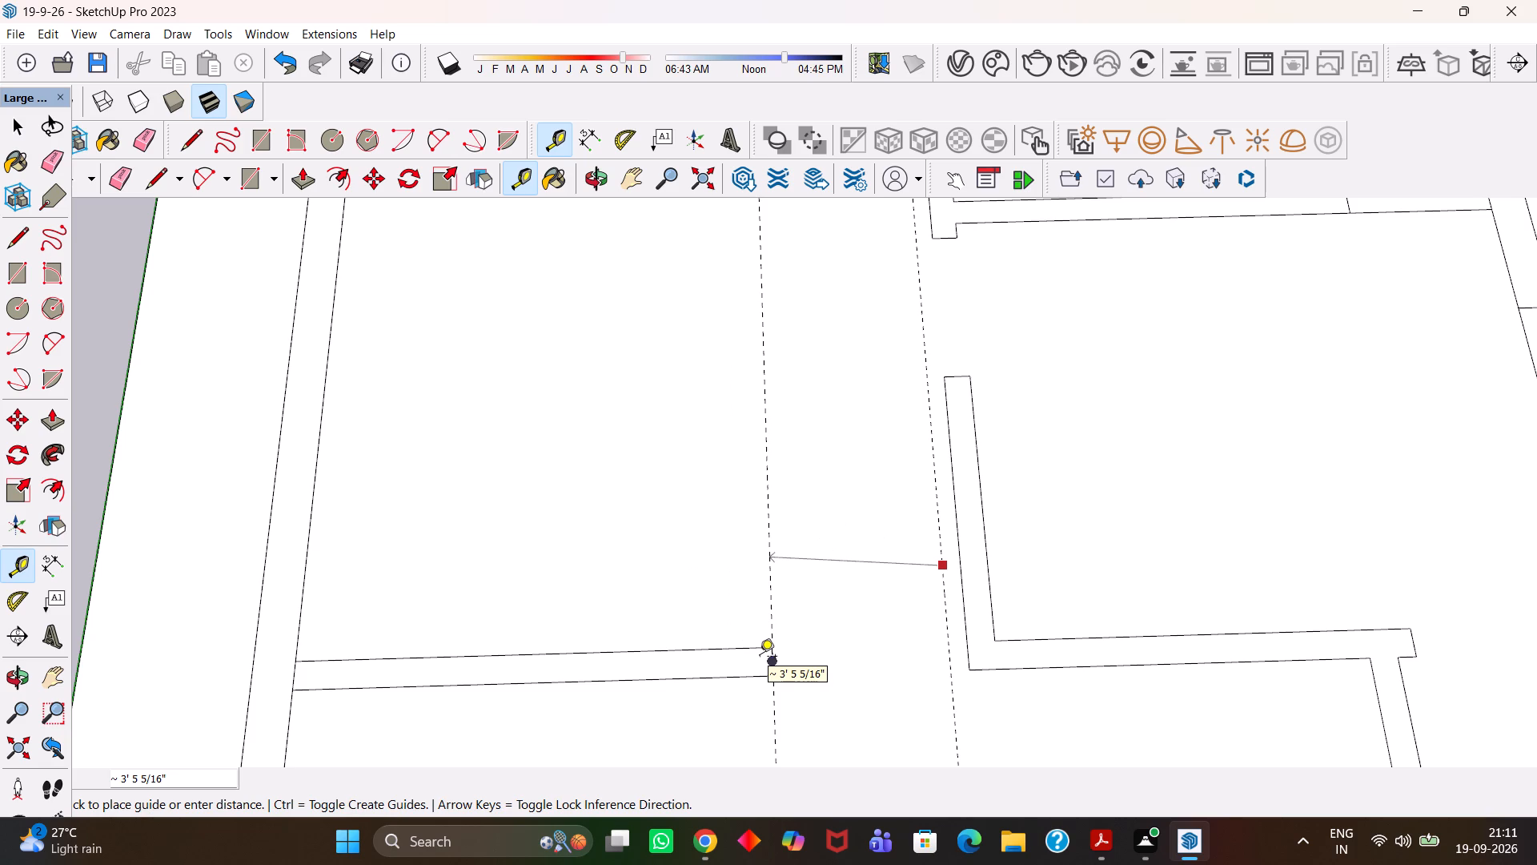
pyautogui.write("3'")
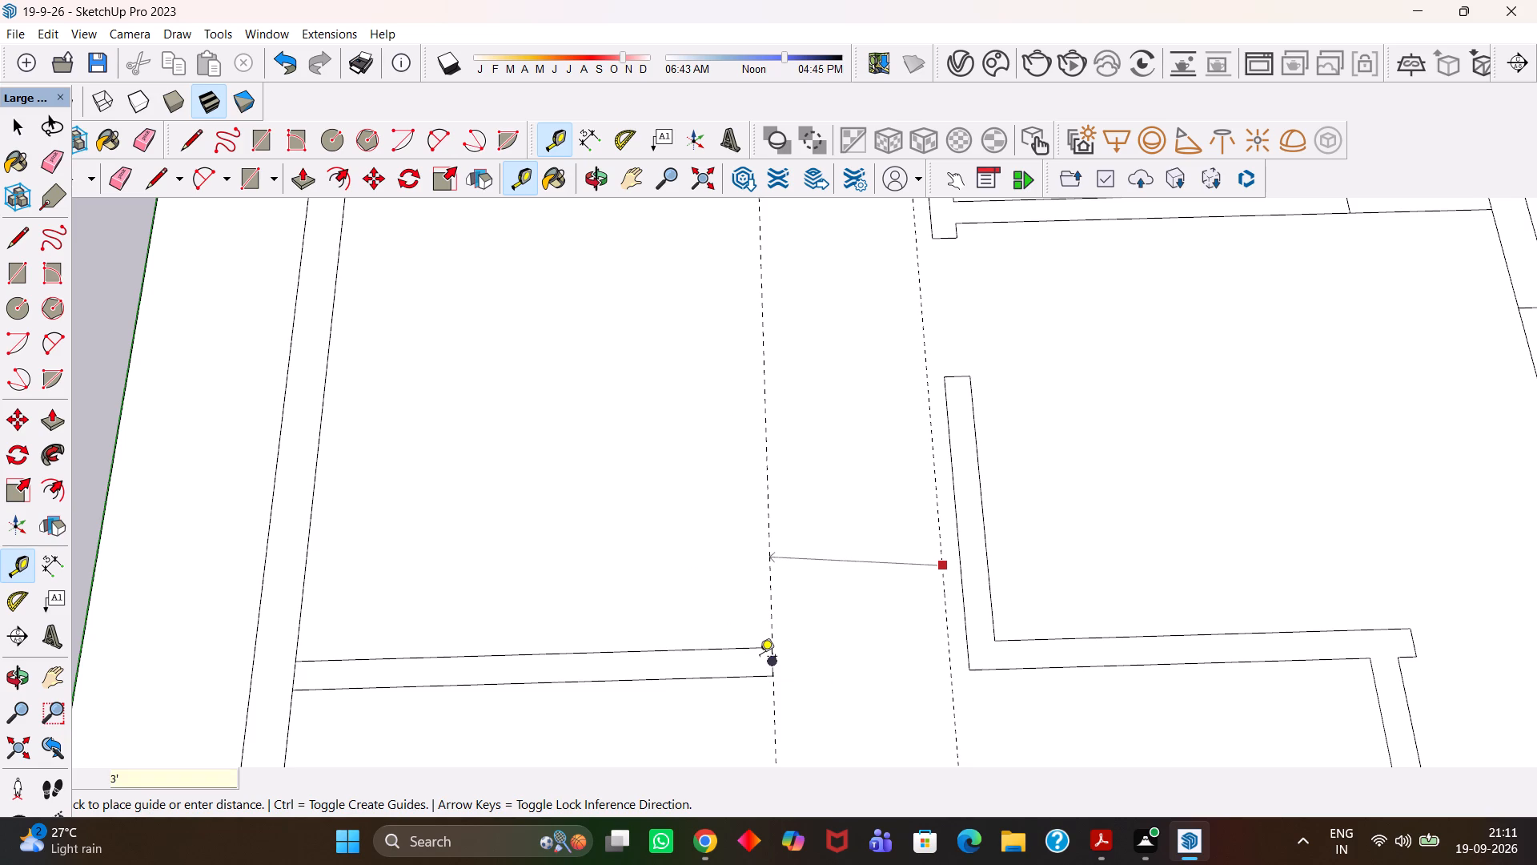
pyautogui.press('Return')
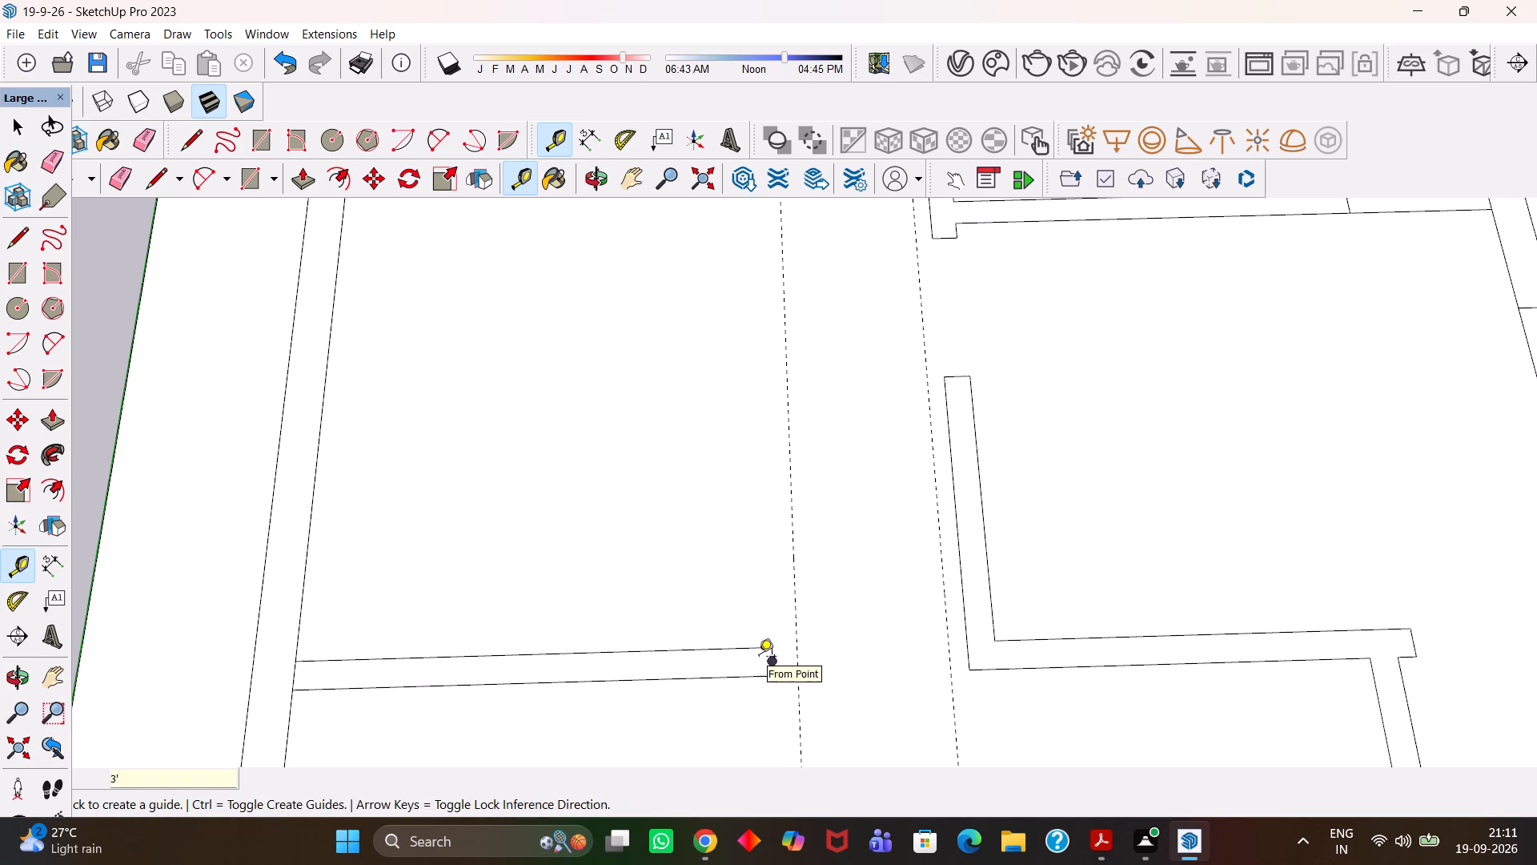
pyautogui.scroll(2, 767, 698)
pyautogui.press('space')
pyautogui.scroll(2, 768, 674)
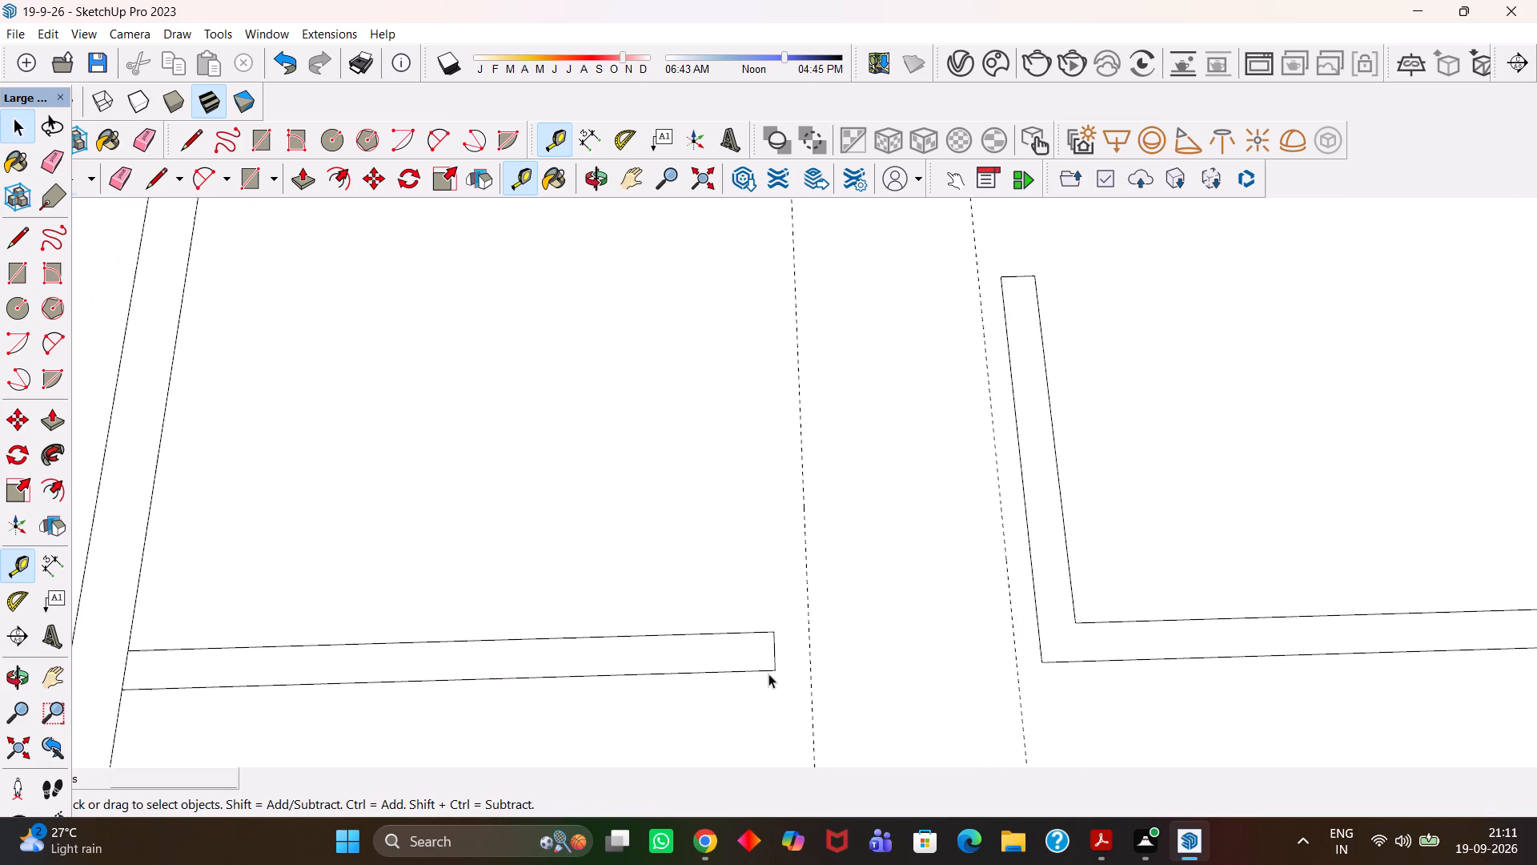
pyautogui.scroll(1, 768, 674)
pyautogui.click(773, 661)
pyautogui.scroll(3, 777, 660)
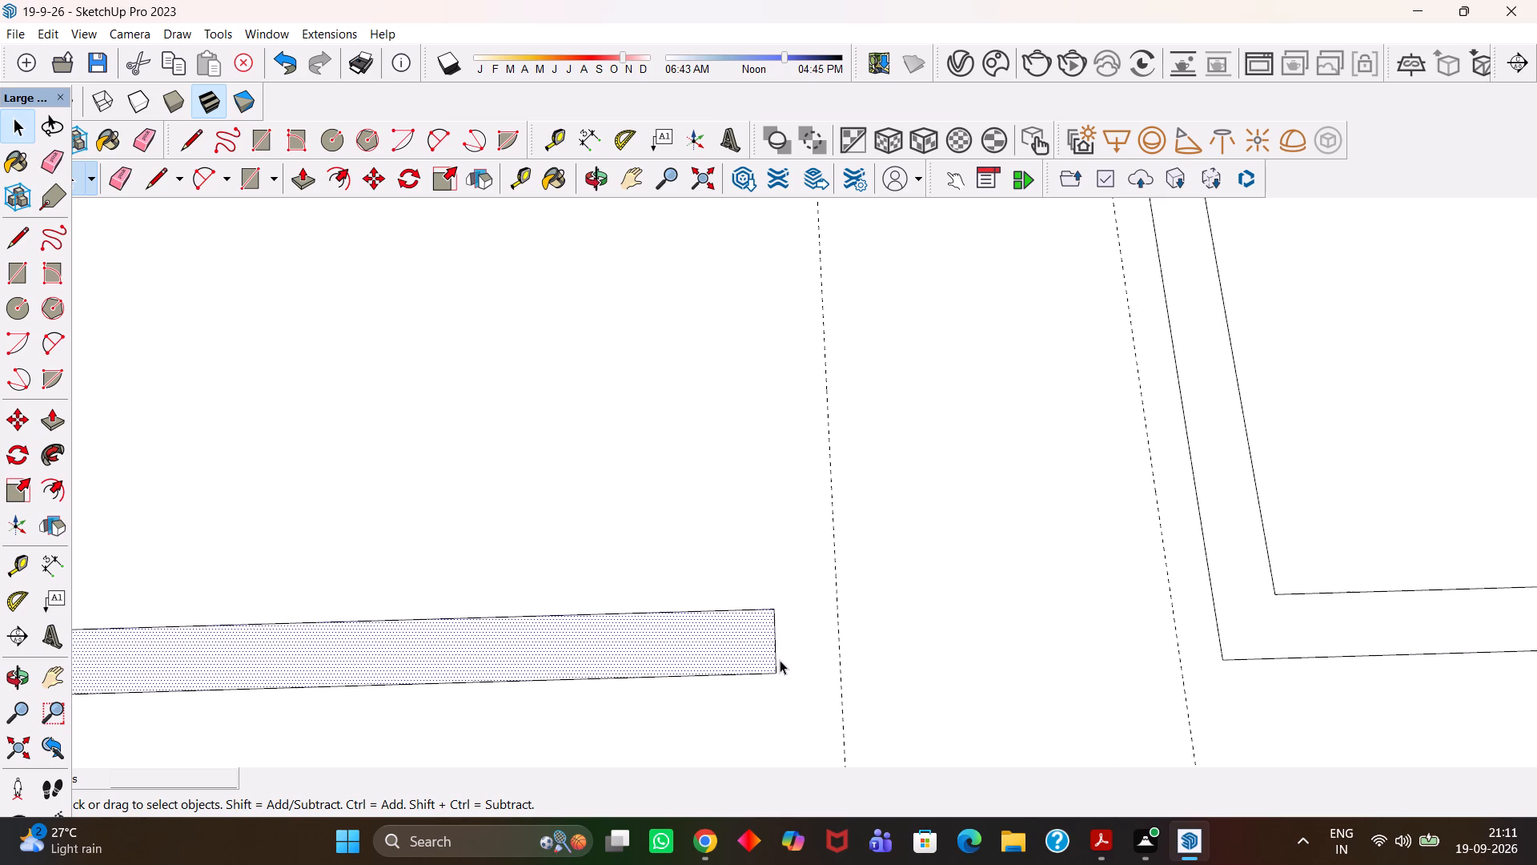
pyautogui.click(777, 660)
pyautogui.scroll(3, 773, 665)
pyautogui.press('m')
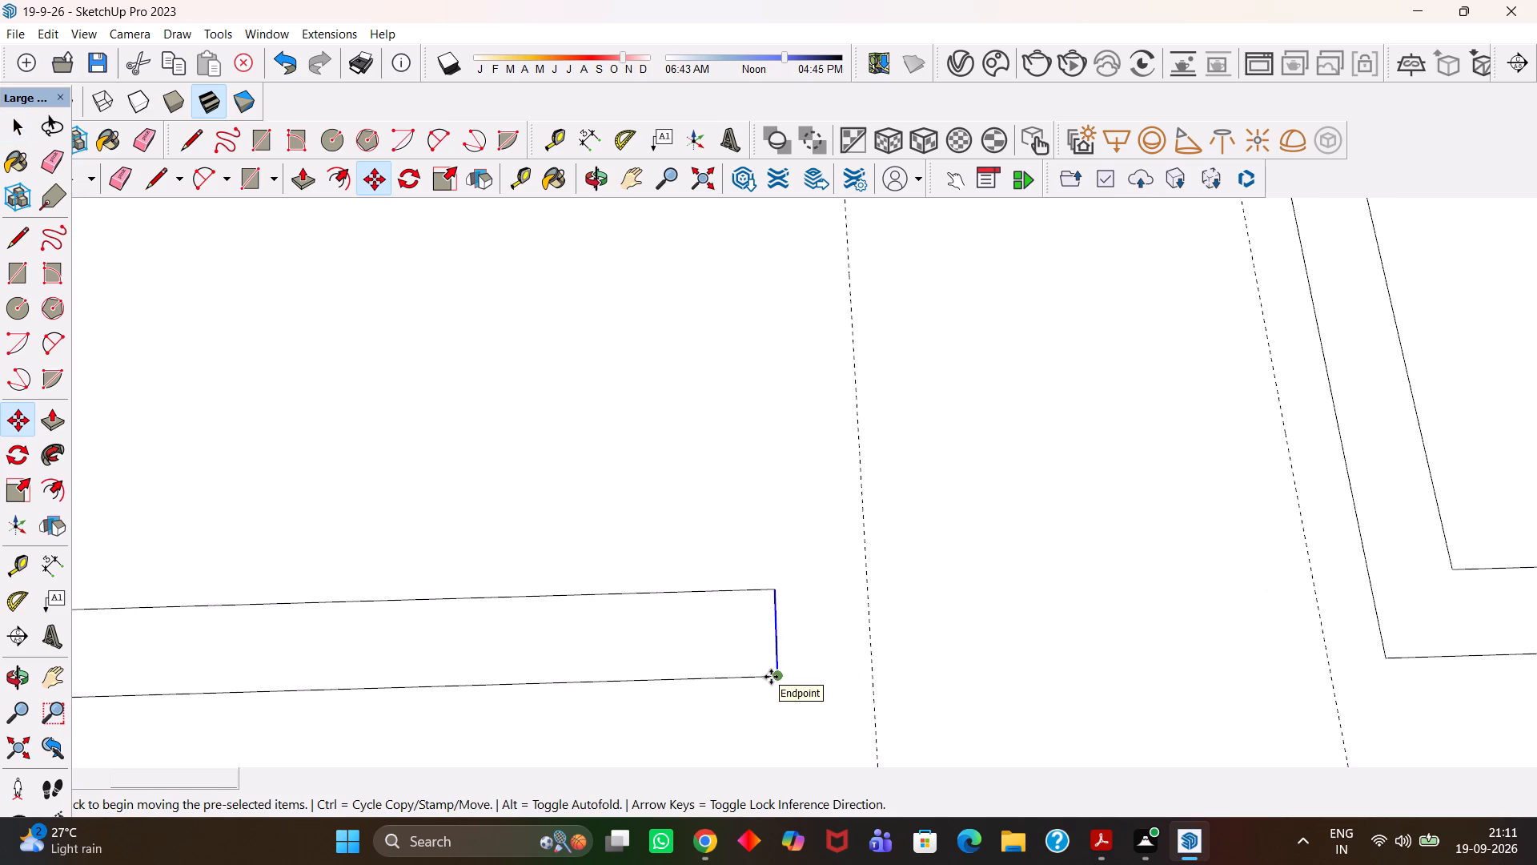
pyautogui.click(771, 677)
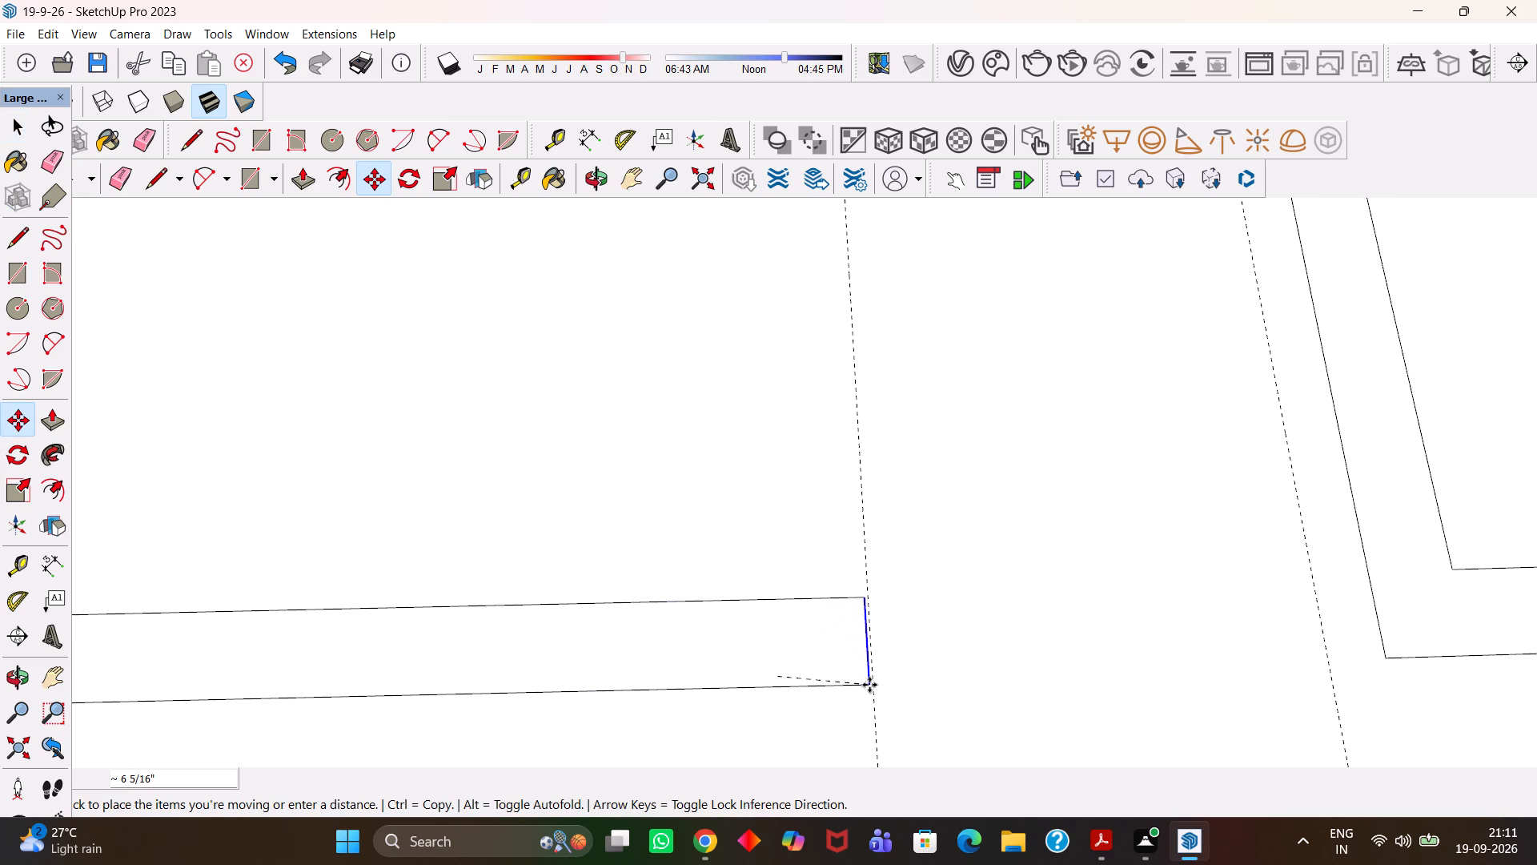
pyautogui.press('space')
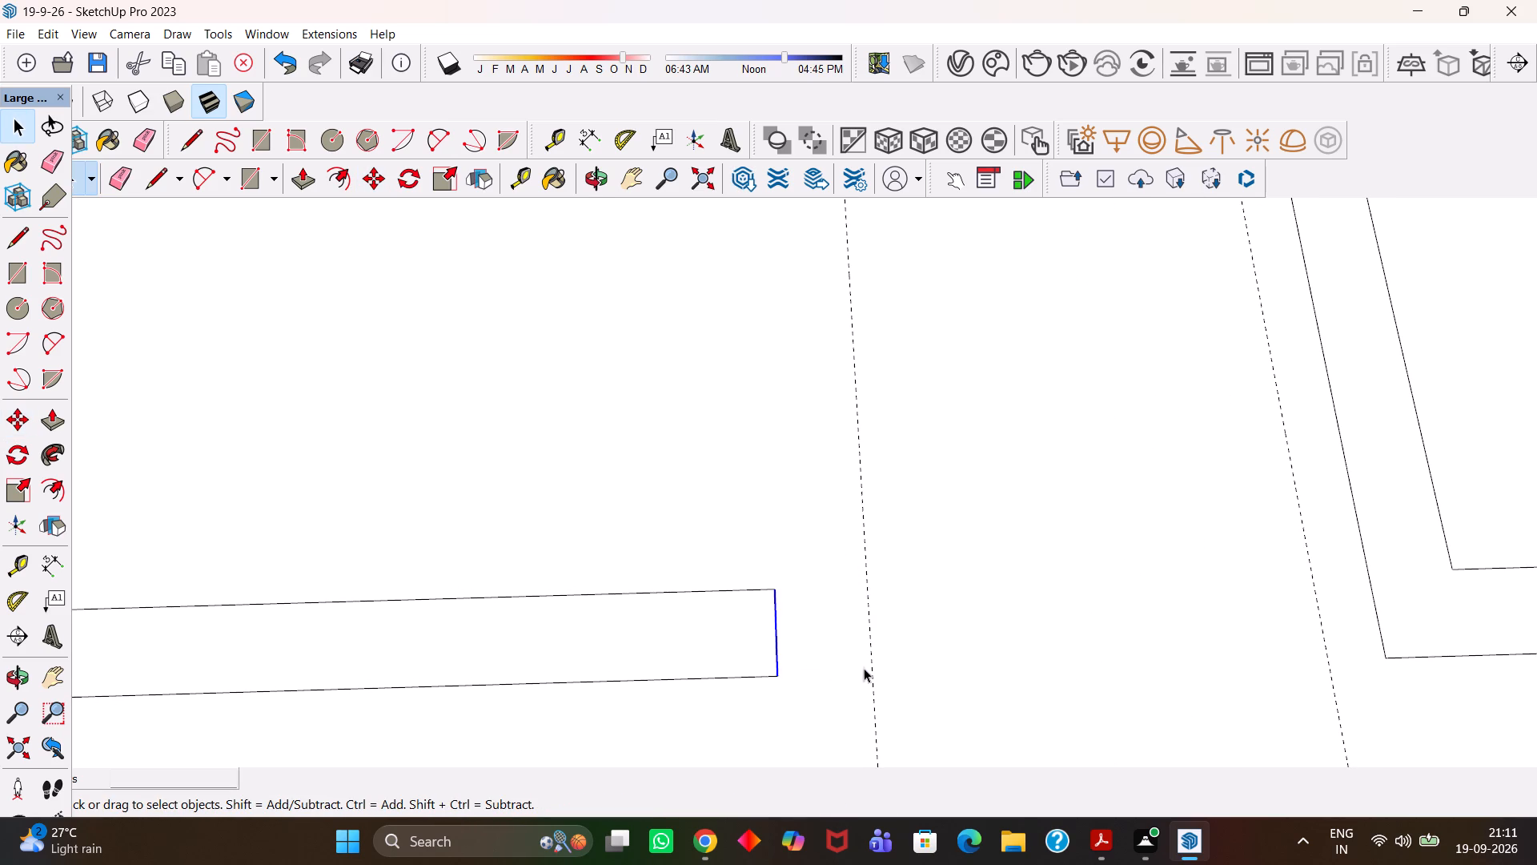
# Place guides along both faces of the opposite room's partition, extending past its free end toward the L-shaped partition.
pyautogui.press('r')
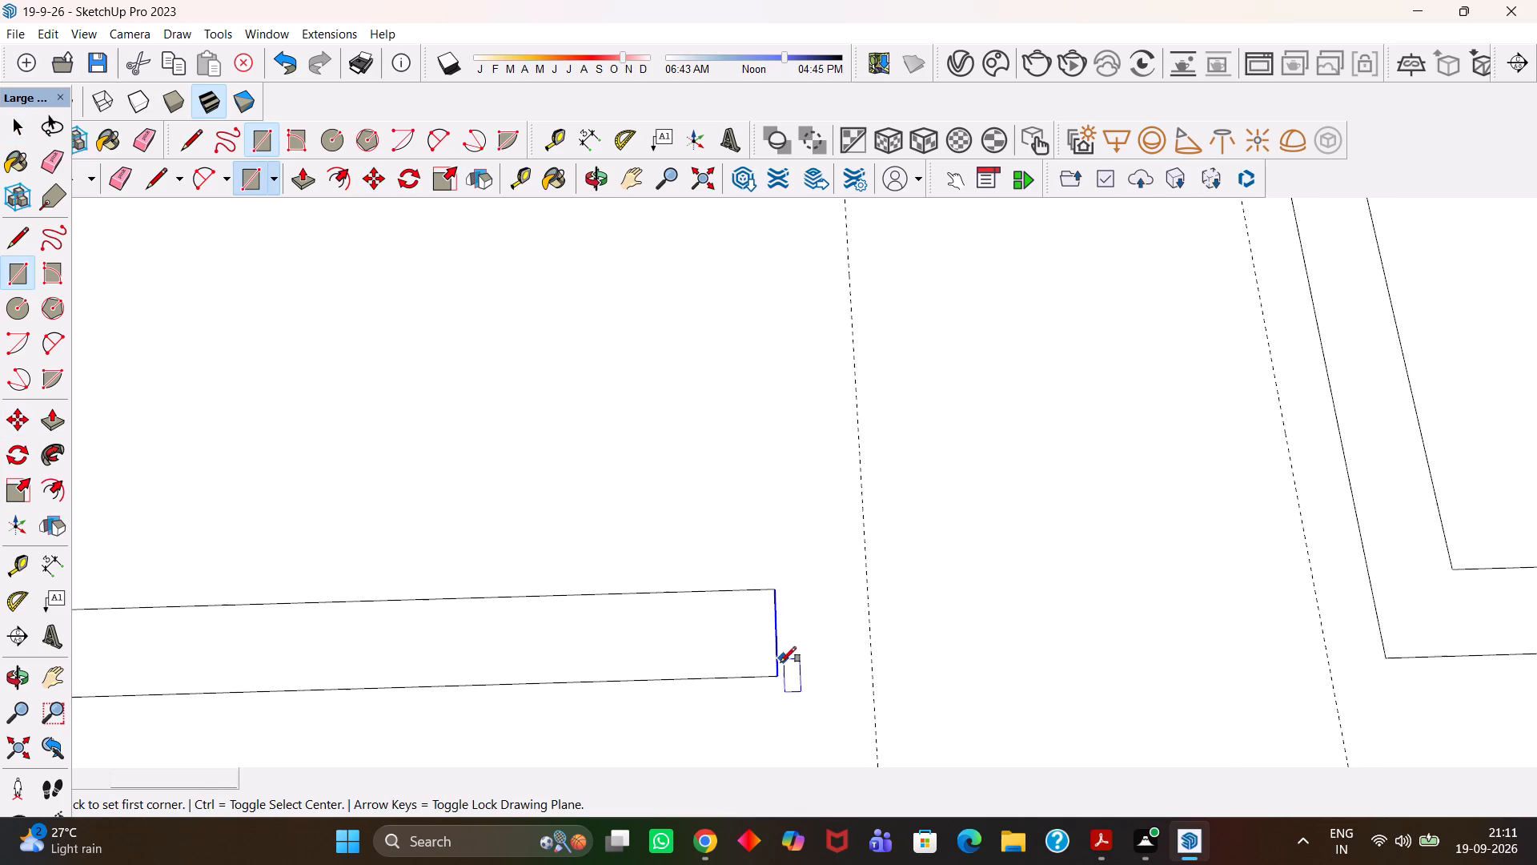
pyautogui.press('t')
pyautogui.doubleClick(716, 587)
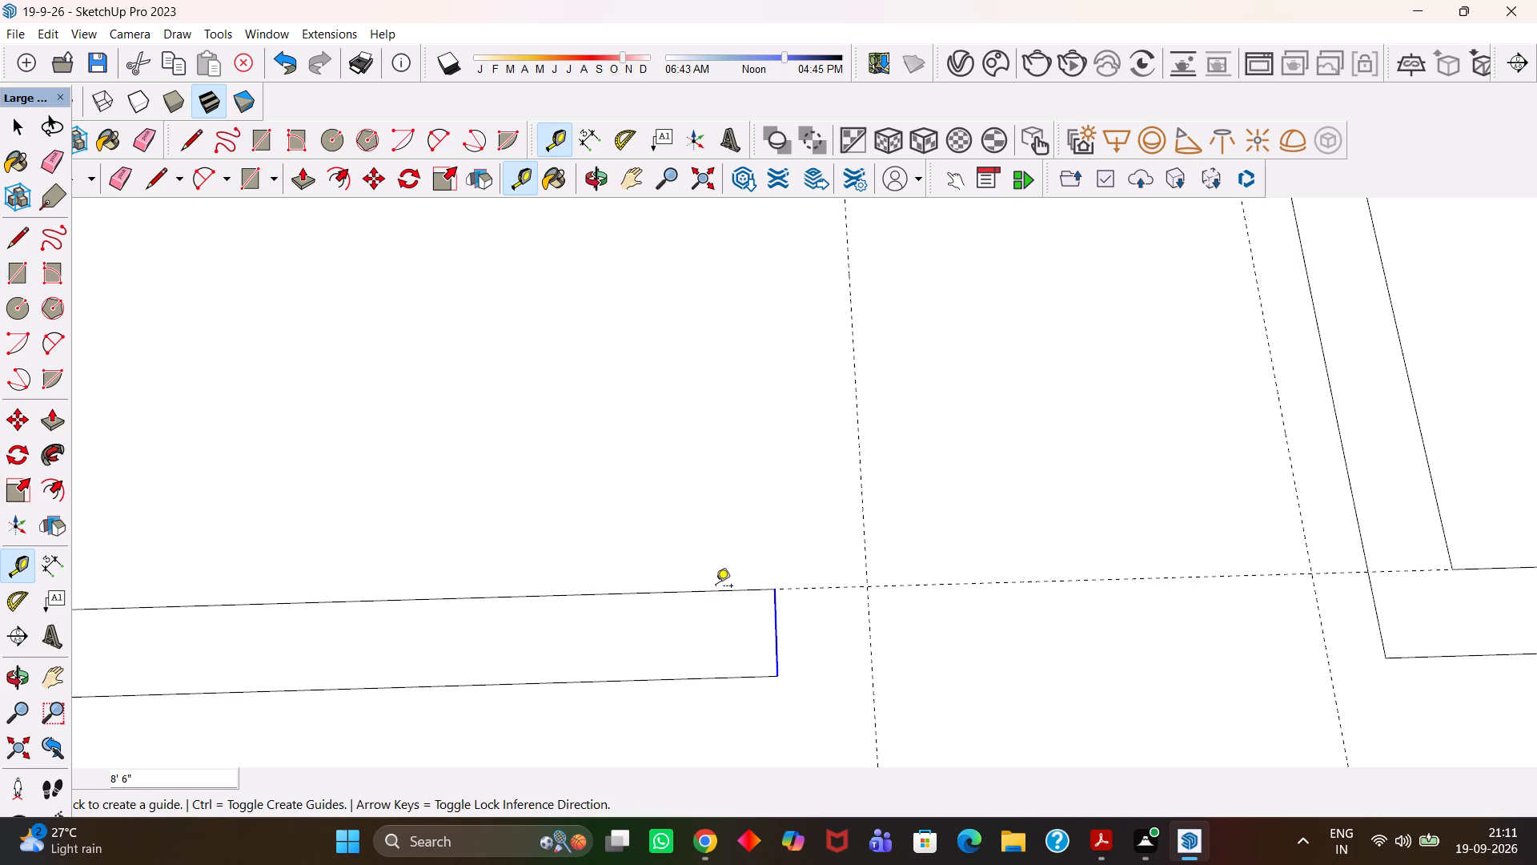
pyautogui.click(814, 590)
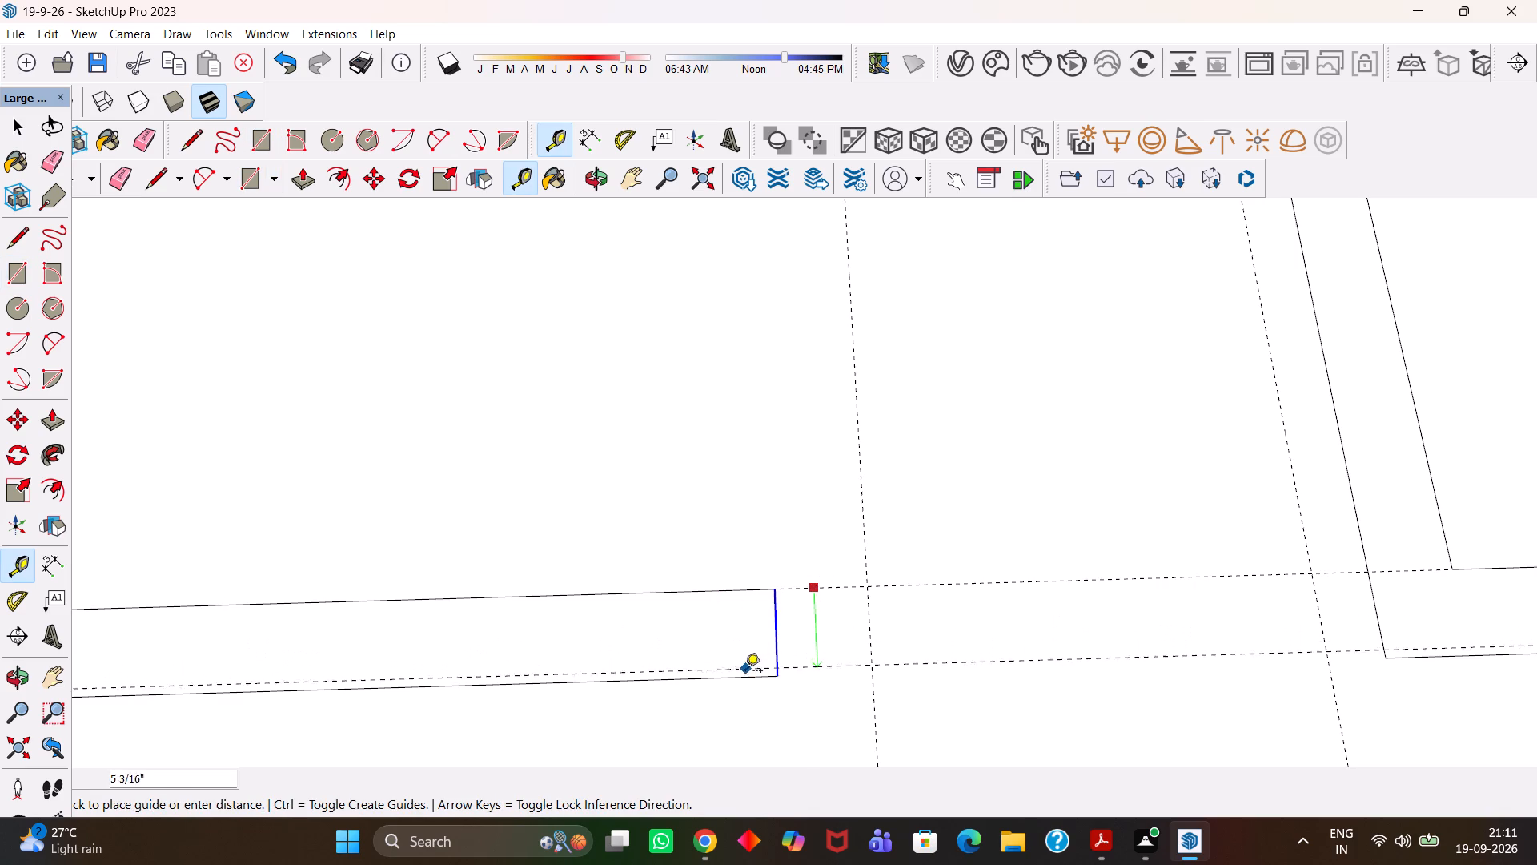
pyautogui.click(745, 674)
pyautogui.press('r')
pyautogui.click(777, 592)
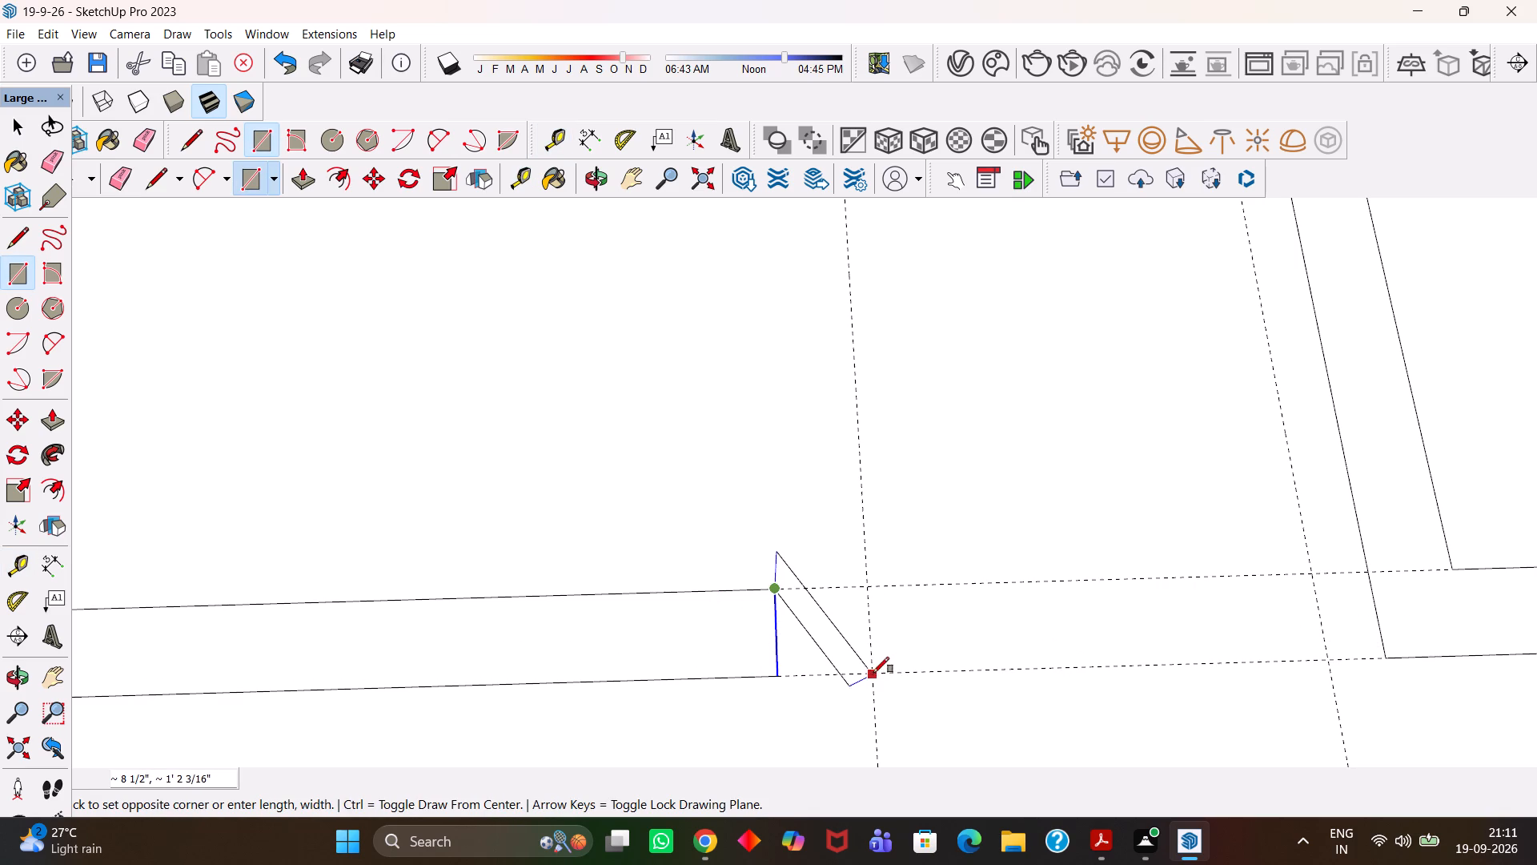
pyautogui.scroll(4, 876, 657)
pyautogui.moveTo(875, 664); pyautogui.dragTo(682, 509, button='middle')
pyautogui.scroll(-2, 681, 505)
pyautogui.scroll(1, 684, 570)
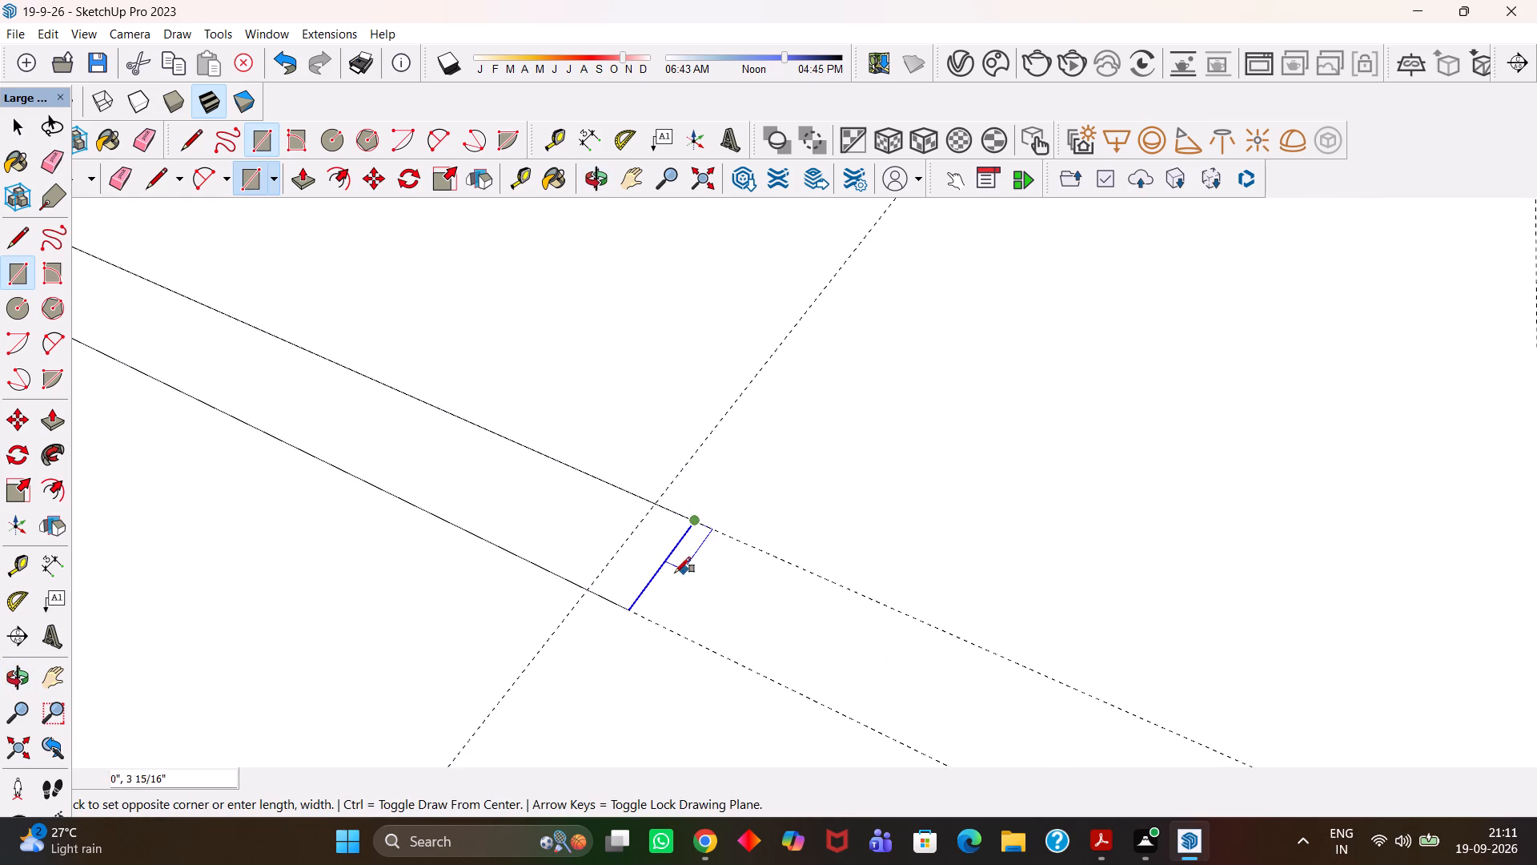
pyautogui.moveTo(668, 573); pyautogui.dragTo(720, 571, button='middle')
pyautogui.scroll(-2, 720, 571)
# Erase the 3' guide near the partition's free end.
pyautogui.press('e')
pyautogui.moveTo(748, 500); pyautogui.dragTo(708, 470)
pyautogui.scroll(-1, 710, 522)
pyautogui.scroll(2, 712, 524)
# Place a guide 2" beyond the partition's free end, parallel to its end edge.
pyautogui.press('t')
pyautogui.scroll(1, 696, 541)
pyautogui.click(676, 579)
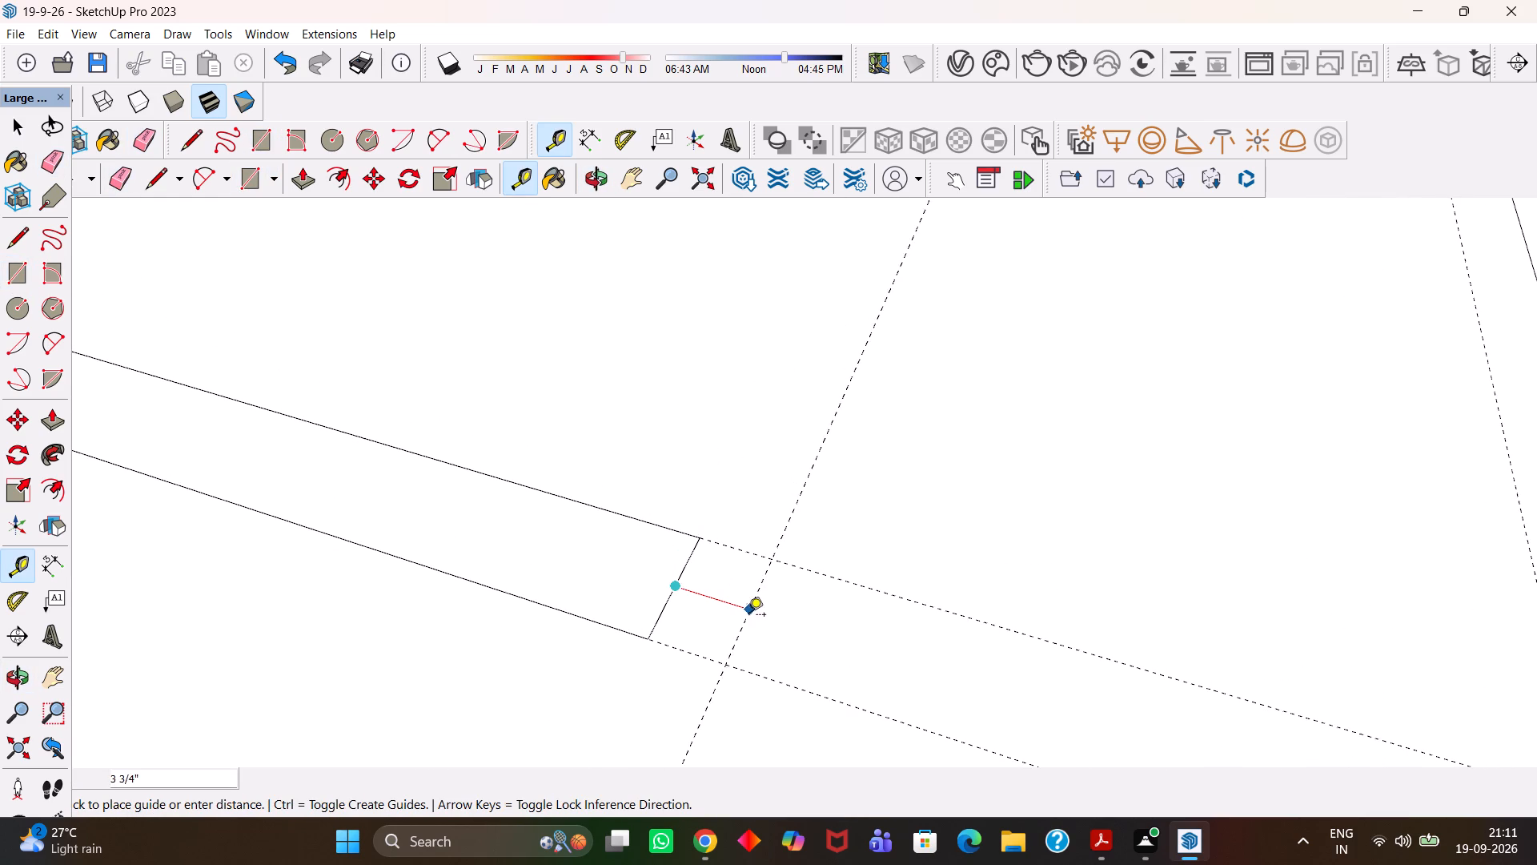
pyautogui.write('2"')
pyautogui.press('Return')
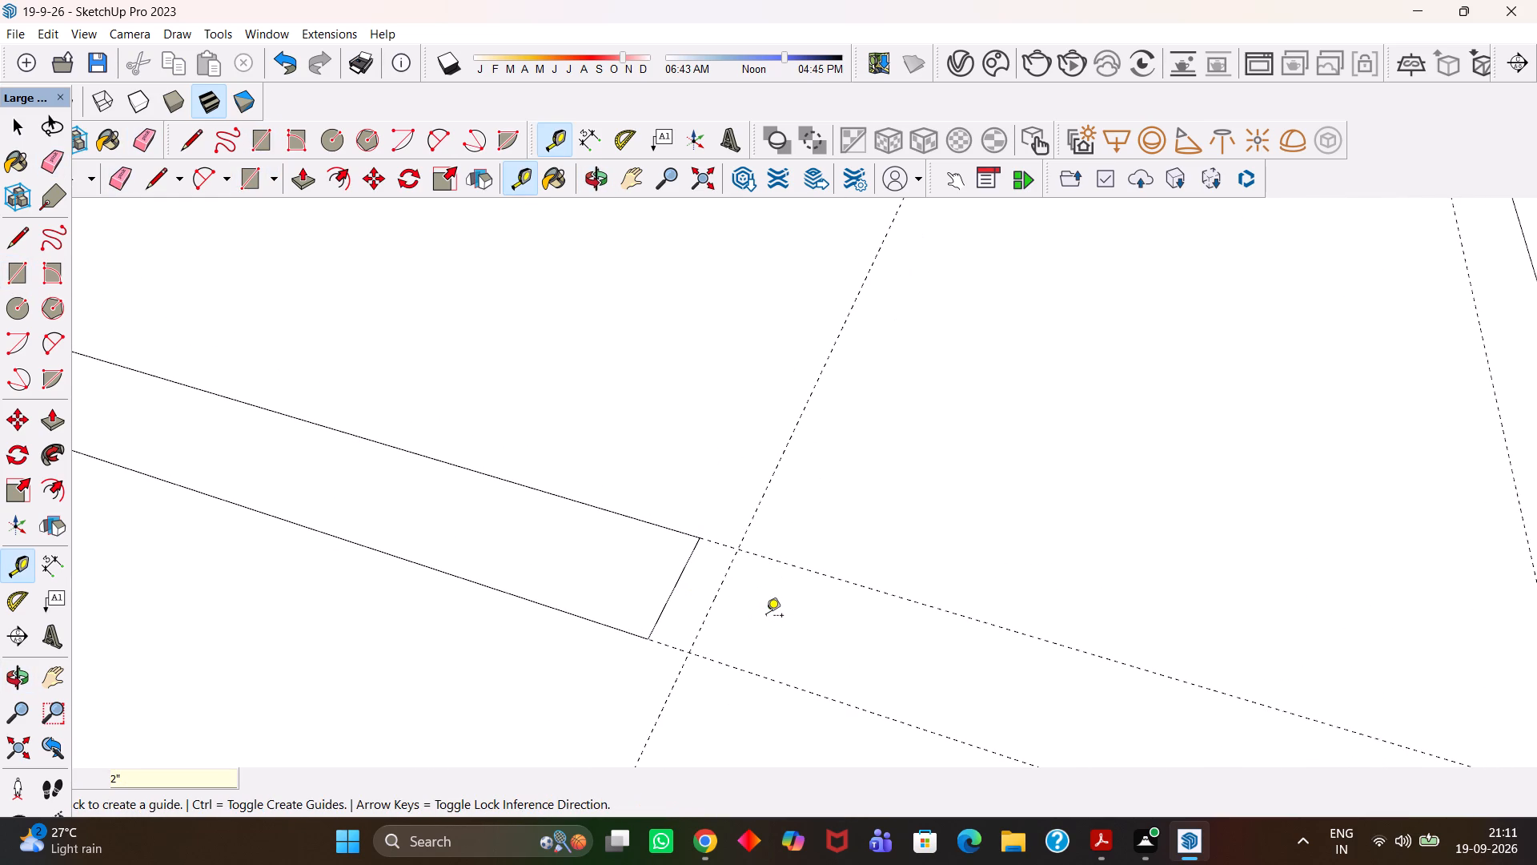
# Extend the partition to the 2" guide with a rectangle and erase the old end line between the two parts.
pyautogui.press('r')
pyautogui.scroll(3, 753, 618)
pyautogui.click(614, 653)
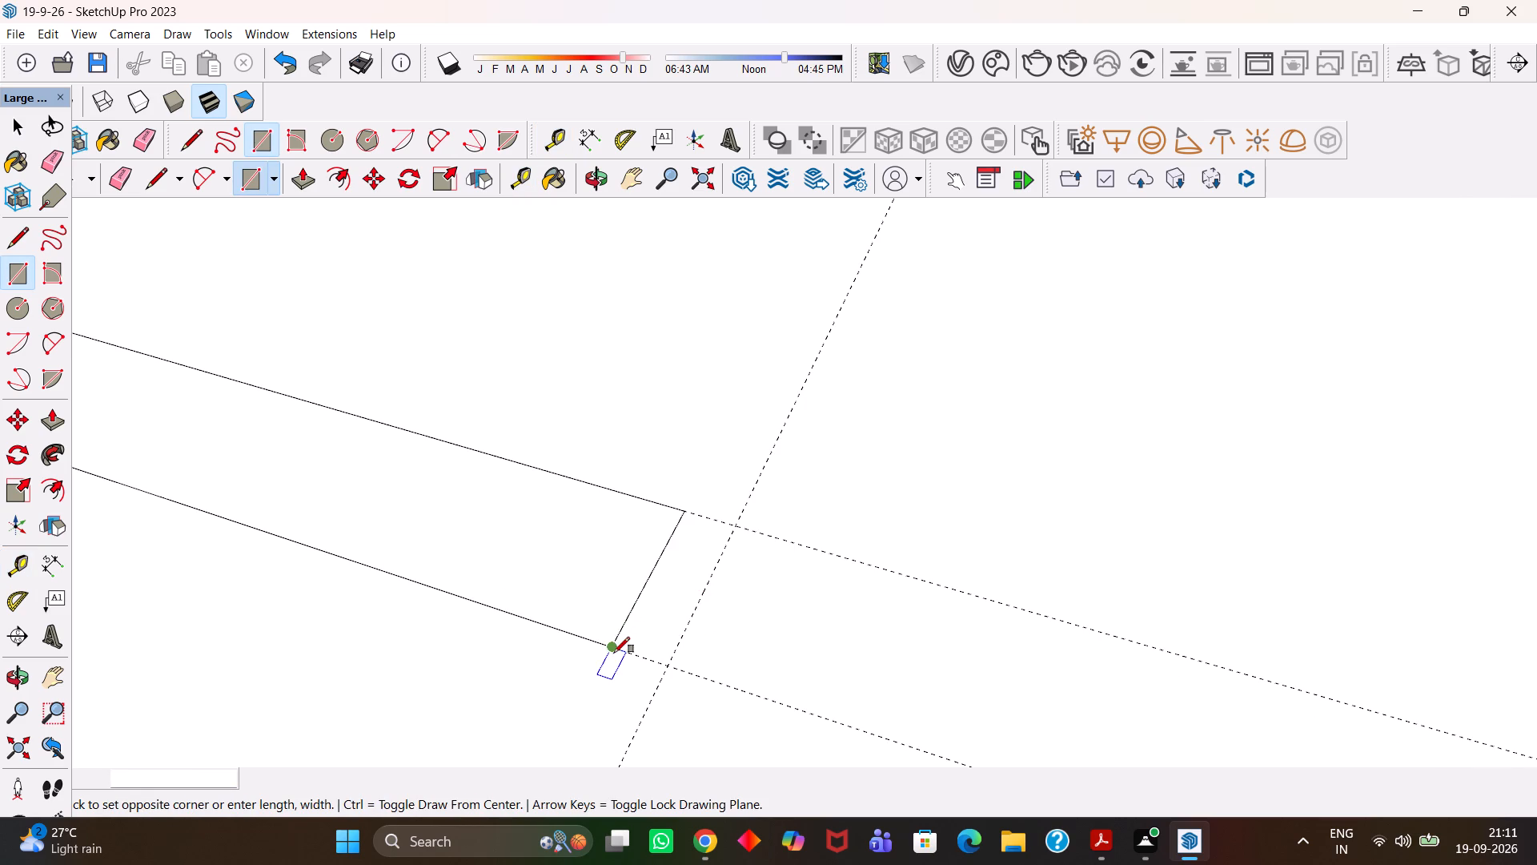
pyautogui.click(732, 529)
pyautogui.press('e')
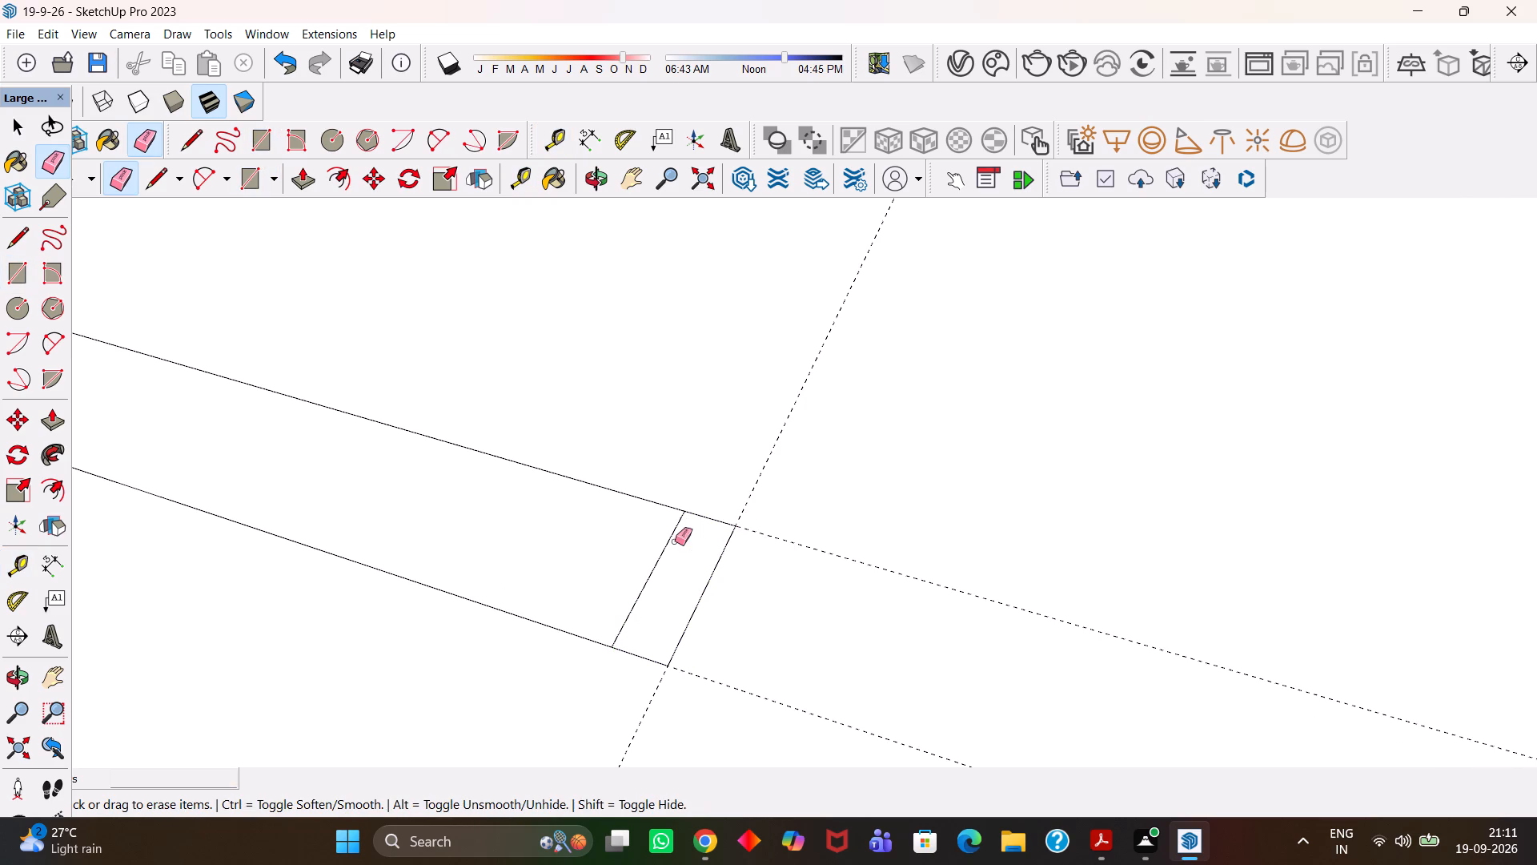
pyautogui.moveTo(675, 541); pyautogui.dragTo(628, 548)
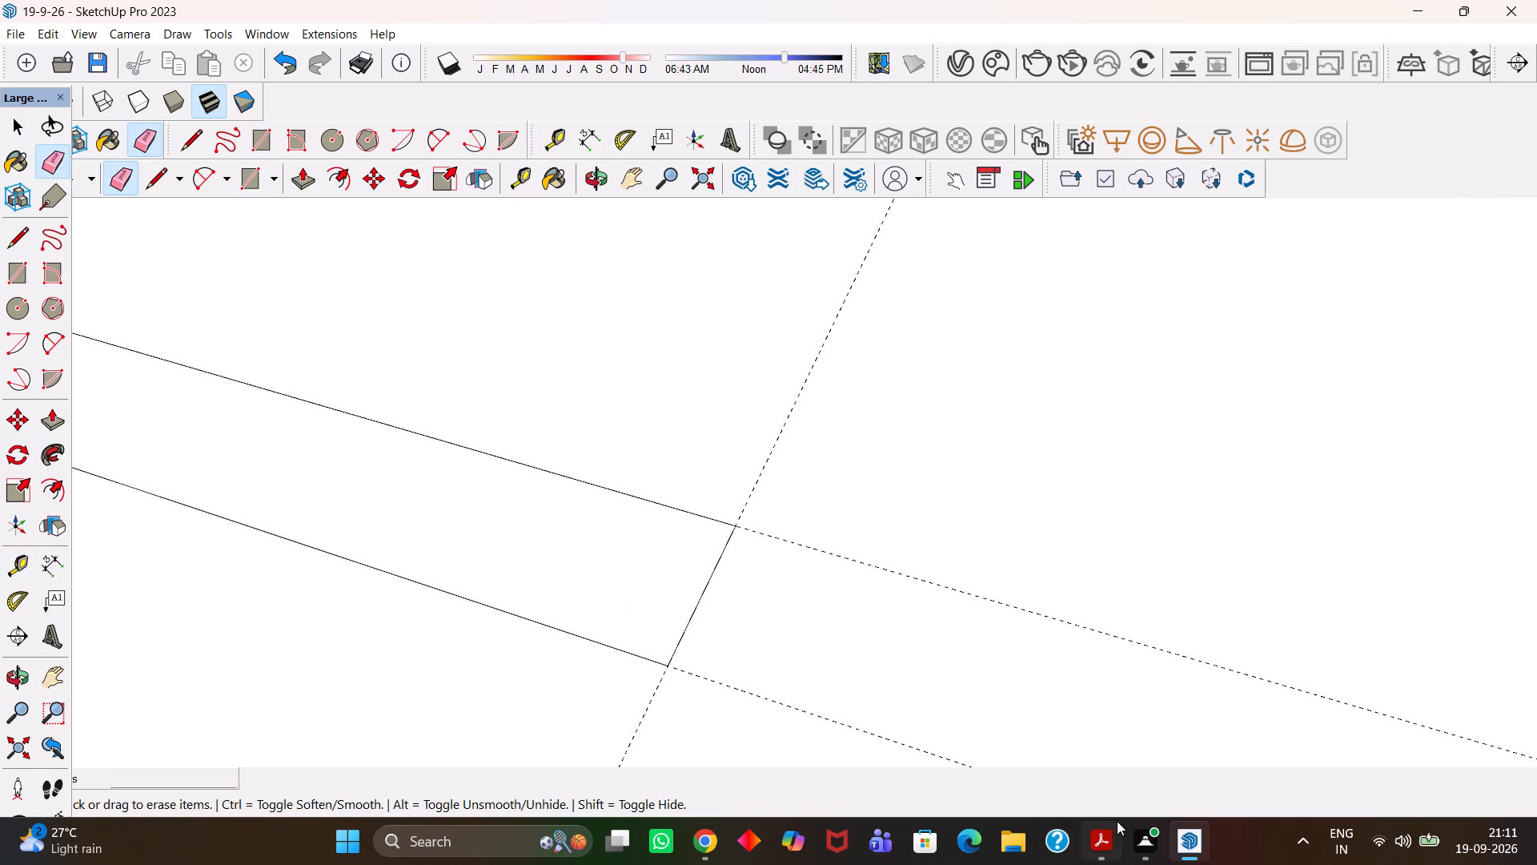
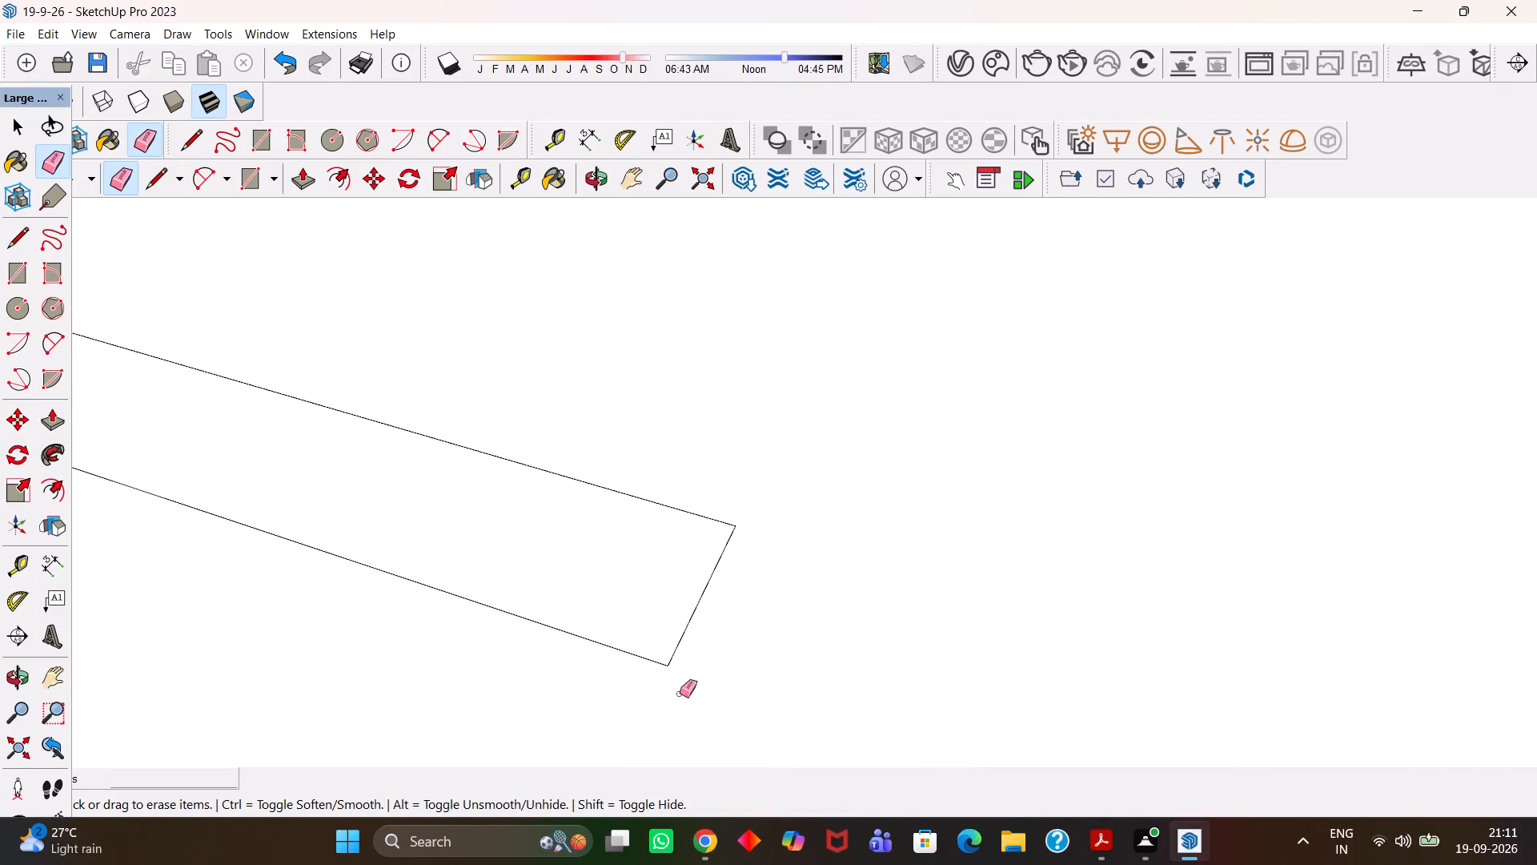
# Place guides along both faces of the L-shaped partition's long leg, extending past its corner toward the opposite partition's free end.
pyautogui.scroll(-11, 784, 672)
pyautogui.moveTo(729, 564); pyautogui.dragTo(881, 613, button='middle')
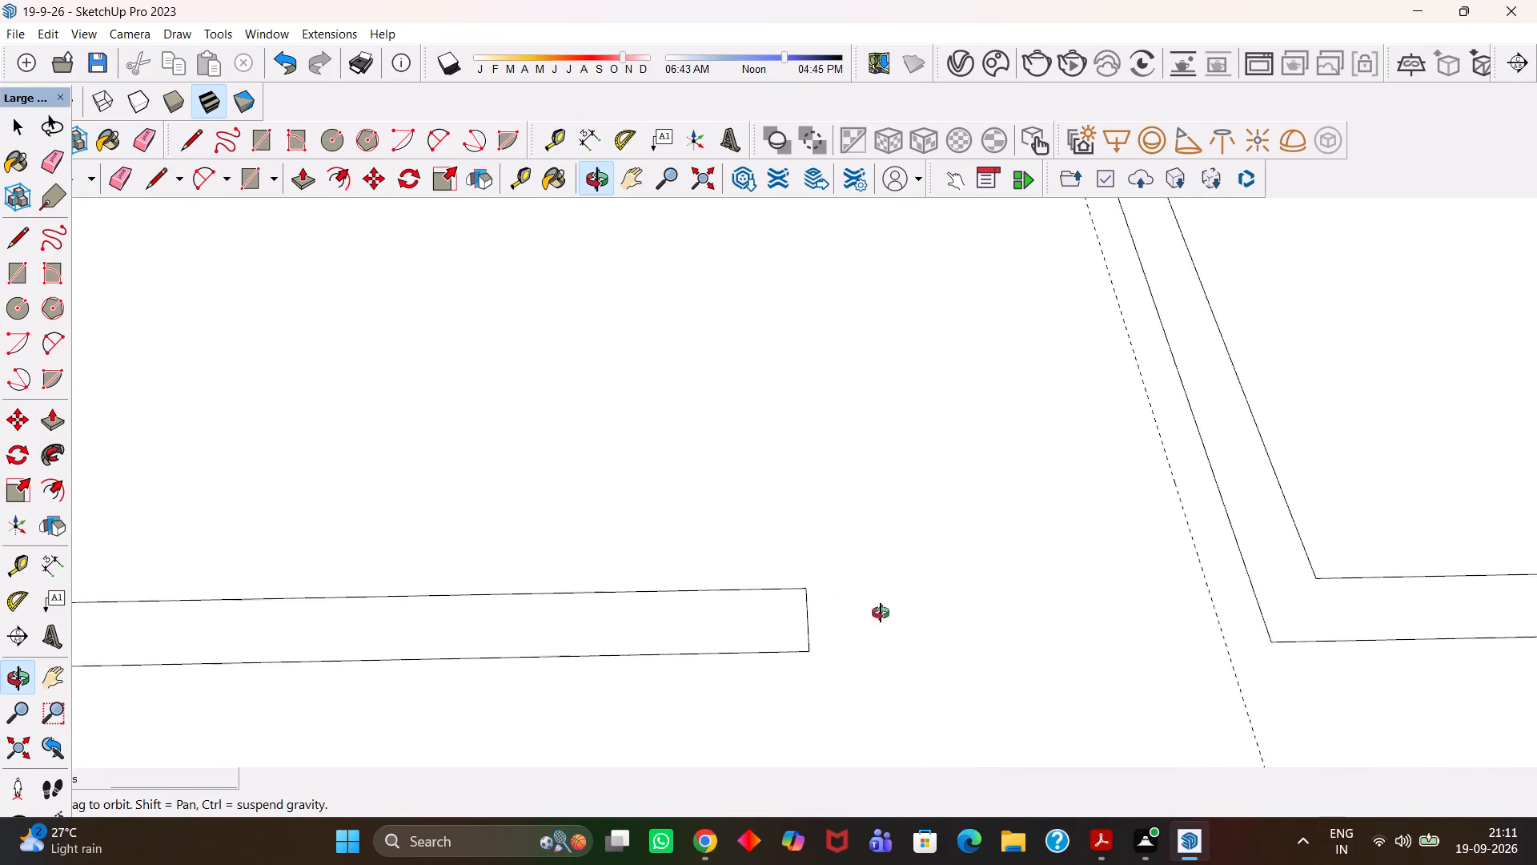
pyautogui.moveTo(881, 613); pyautogui.dragTo(914, 617, button='middle')
pyautogui.scroll(-6, 920, 618)
pyautogui.press('h')
pyautogui.moveTo(1058, 659); pyautogui.dragTo(945, 666)
pyautogui.scroll(3, 1015, 622)
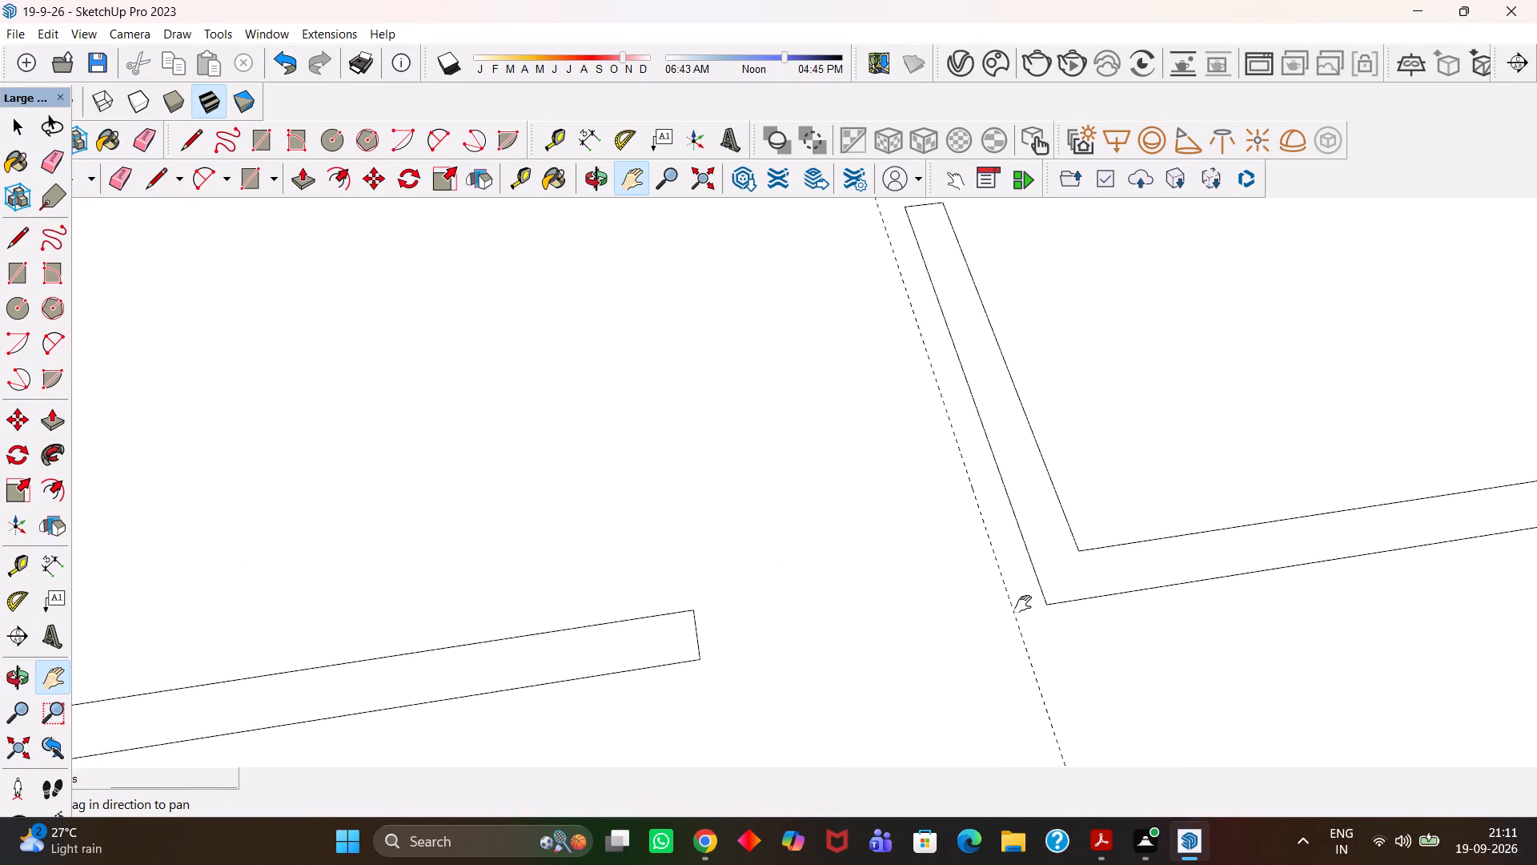
pyautogui.scroll(3, 1024, 602)
pyautogui.press('y')
pyautogui.scroll(2, 1132, 527)
pyautogui.press('t')
pyautogui.doubleClick(1132, 526)
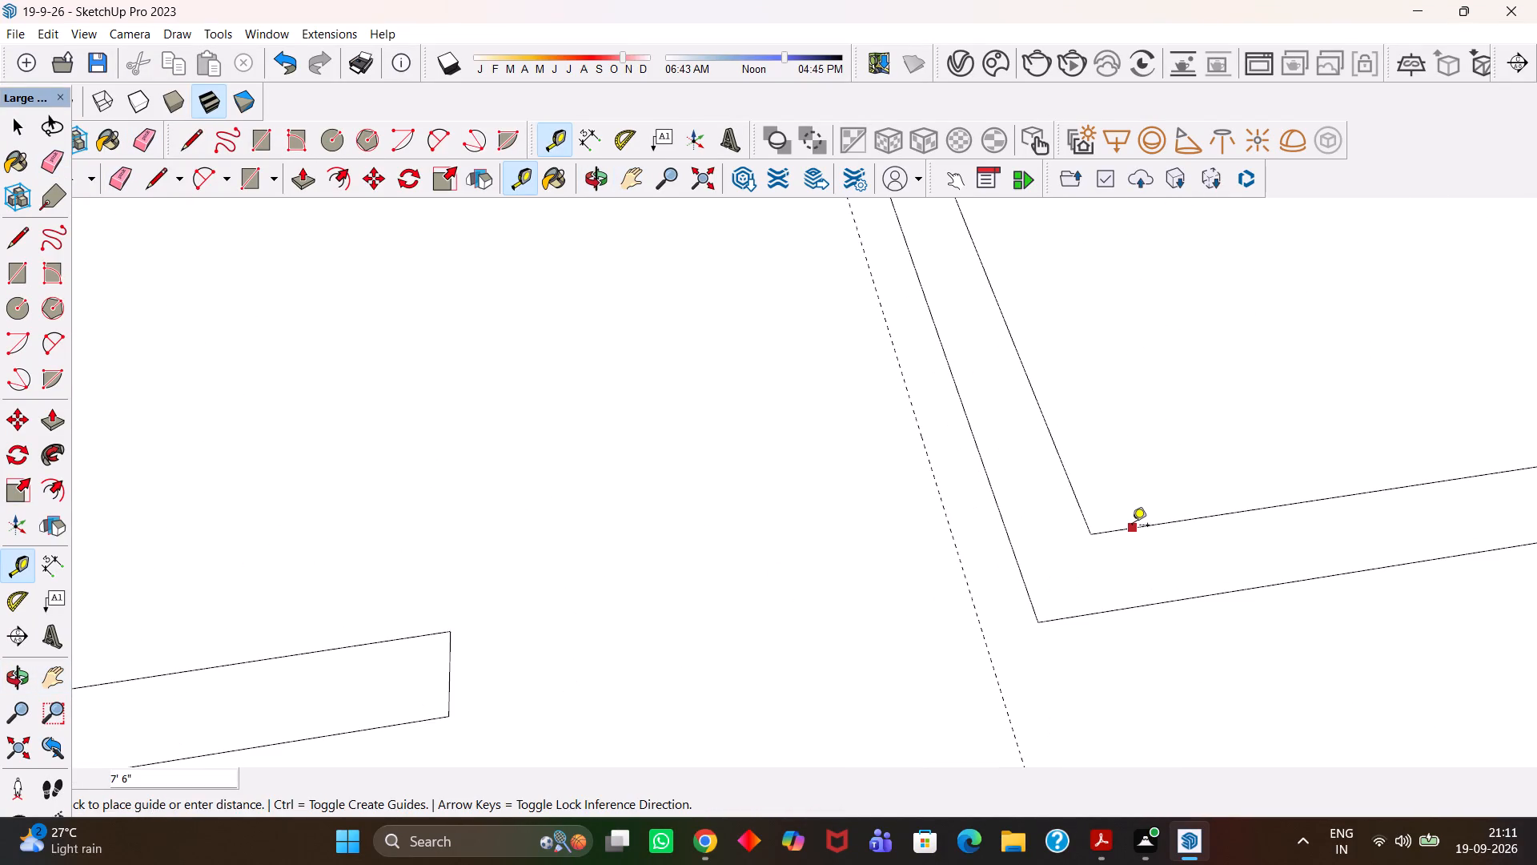
pyautogui.click(1127, 608)
pyautogui.click(1127, 608)
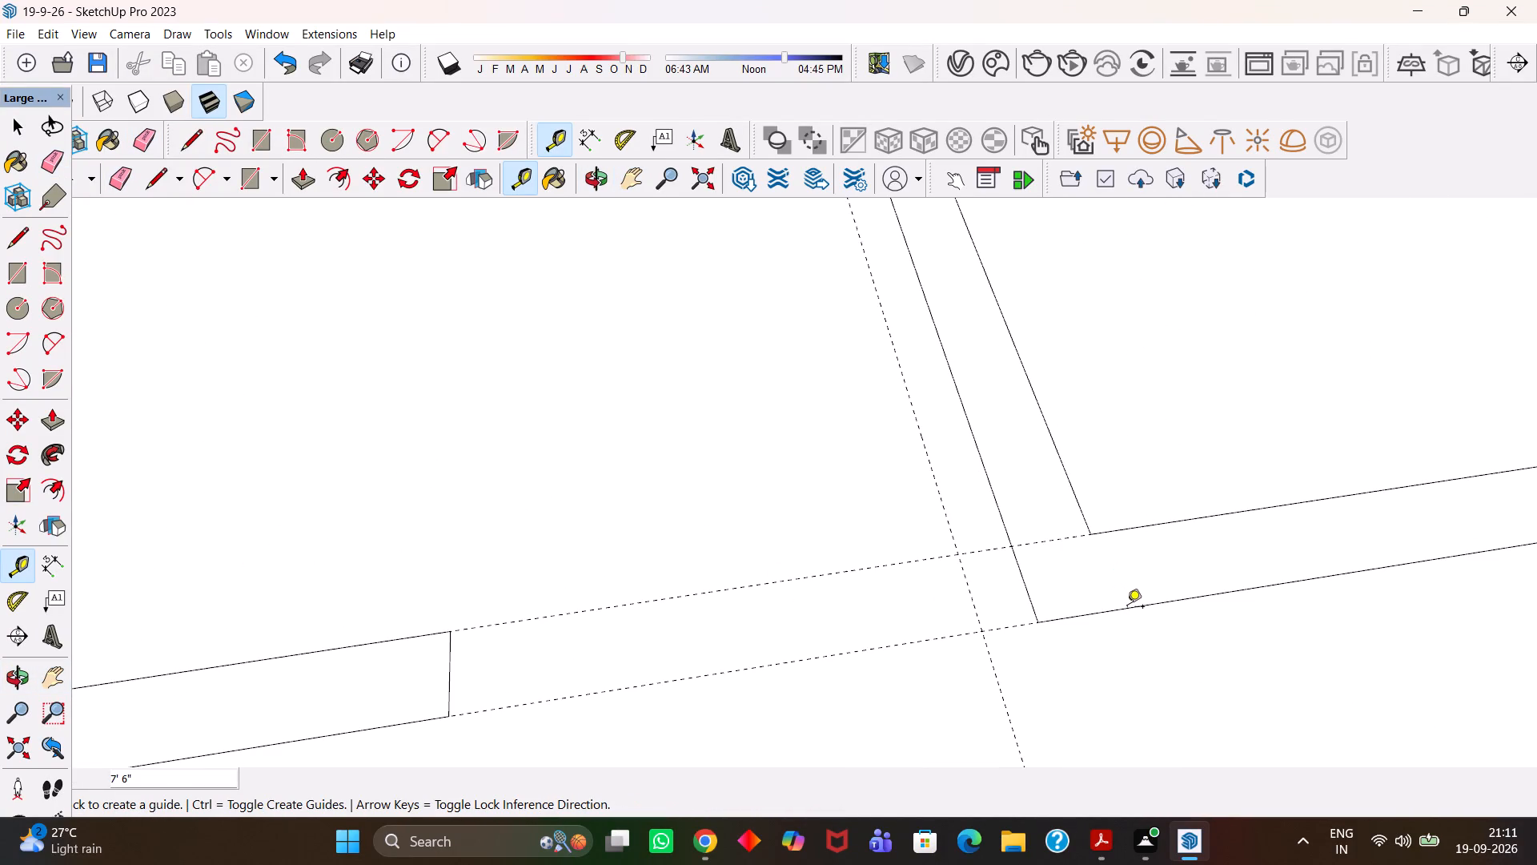
# Extend the L-shaped partition's corner to the guide beside it with a rectangle and erase the line between the two parts.
pyautogui.press('r')
pyautogui.scroll(2, 979, 612)
pyautogui.click(955, 545)
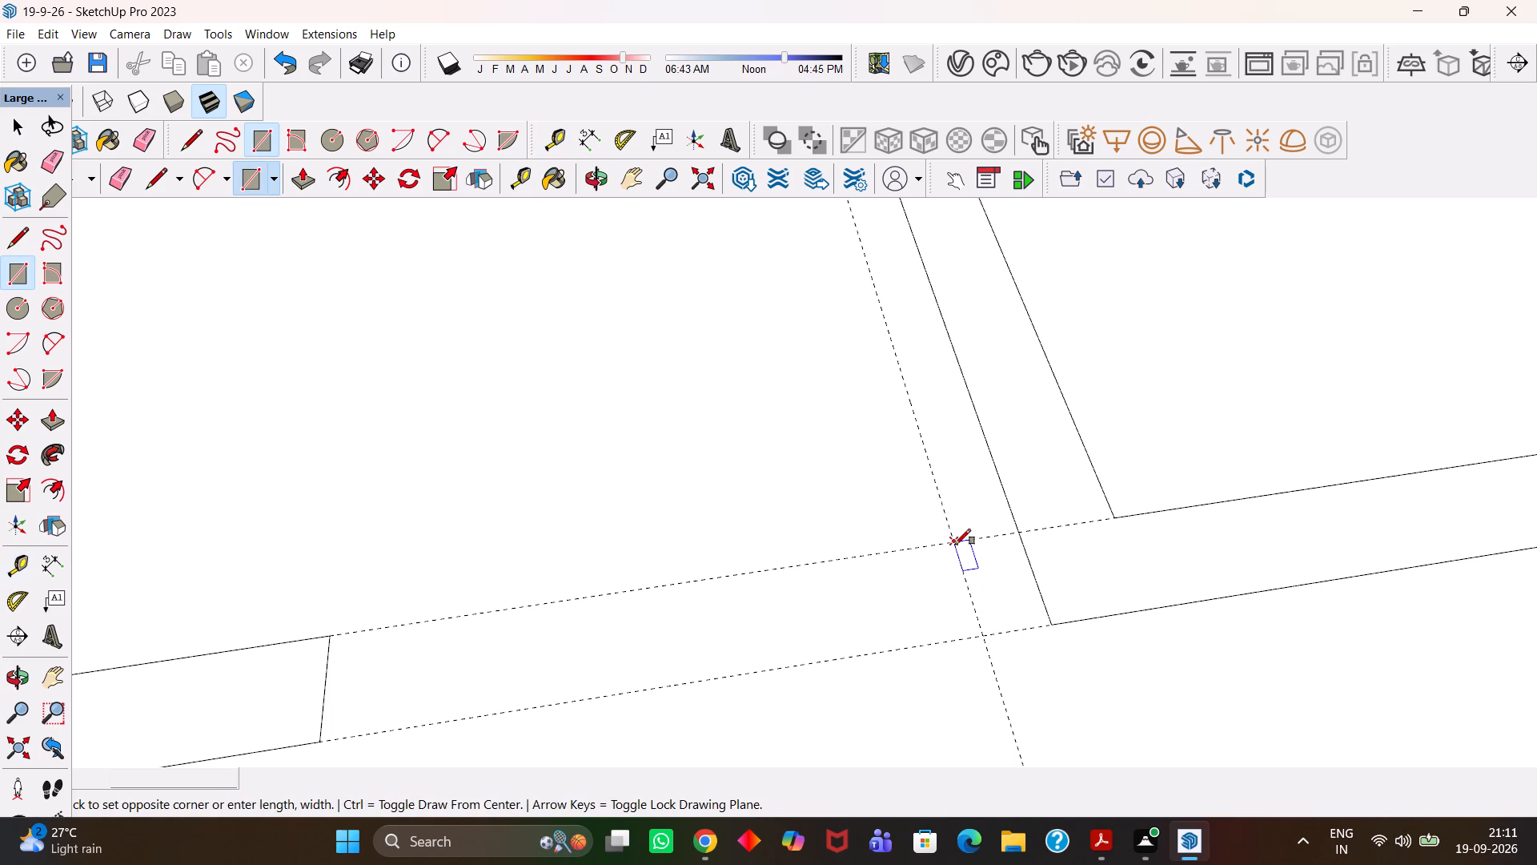
pyautogui.click(1046, 625)
pyautogui.press('e')
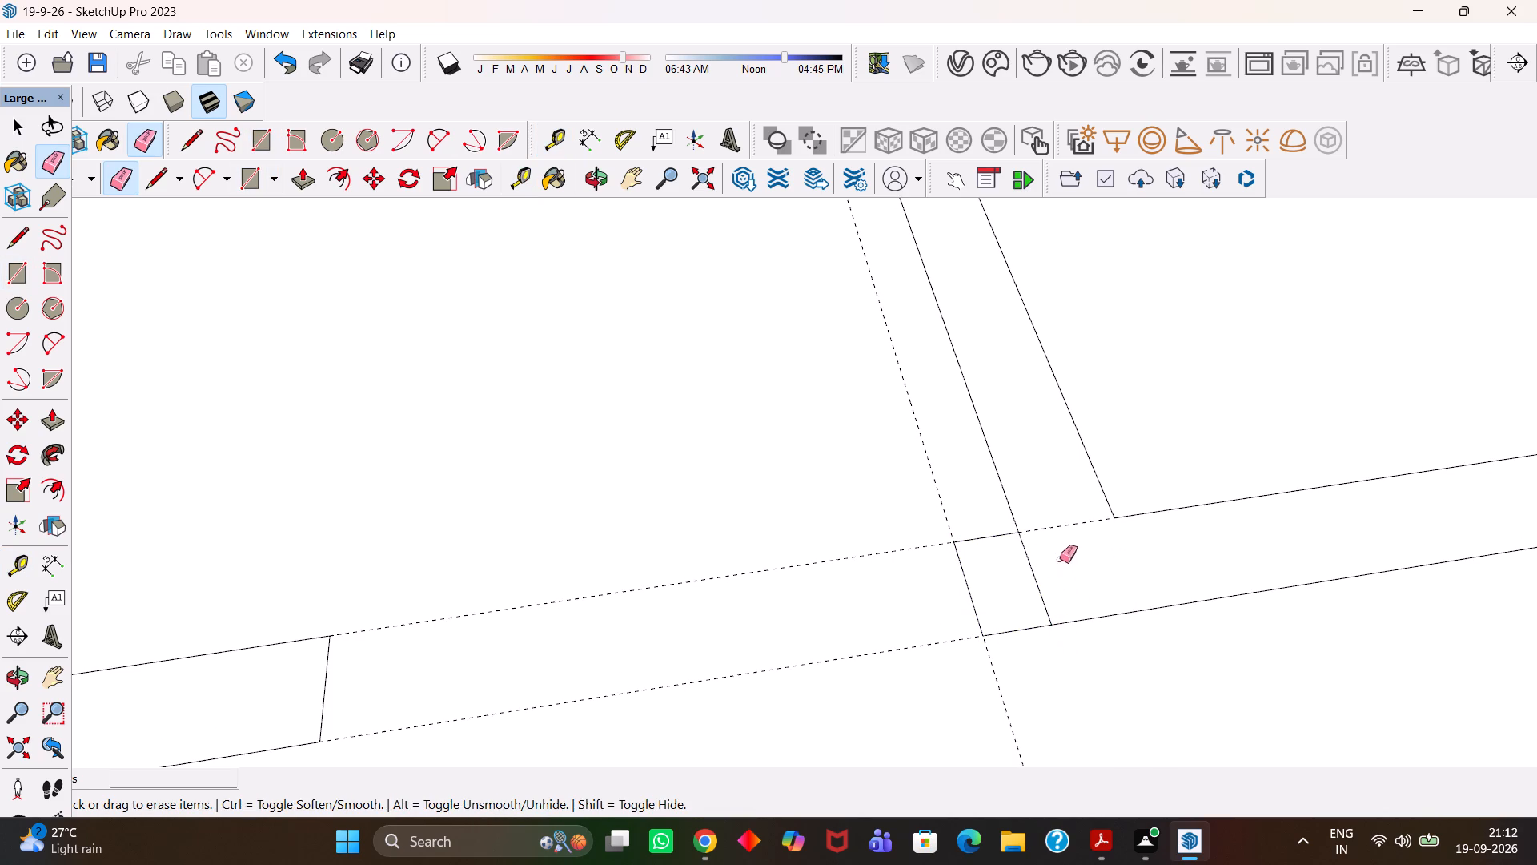
pyautogui.moveTo(1057, 519); pyautogui.dragTo(1022, 579)
# Erase the remaining guides around the door opening between the two partitions.
pyautogui.scroll(-4, 1040, 593)
pyautogui.press('h')
pyautogui.scroll(-5, 1033, 595)
pyautogui.scroll(1, 1033, 595)
pyautogui.scroll(-4, 1033, 595)
pyautogui.moveTo(971, 529); pyautogui.dragTo(980, 537)
pyautogui.press('e')
pyautogui.moveTo(1073, 698); pyautogui.dragTo(1005, 707)
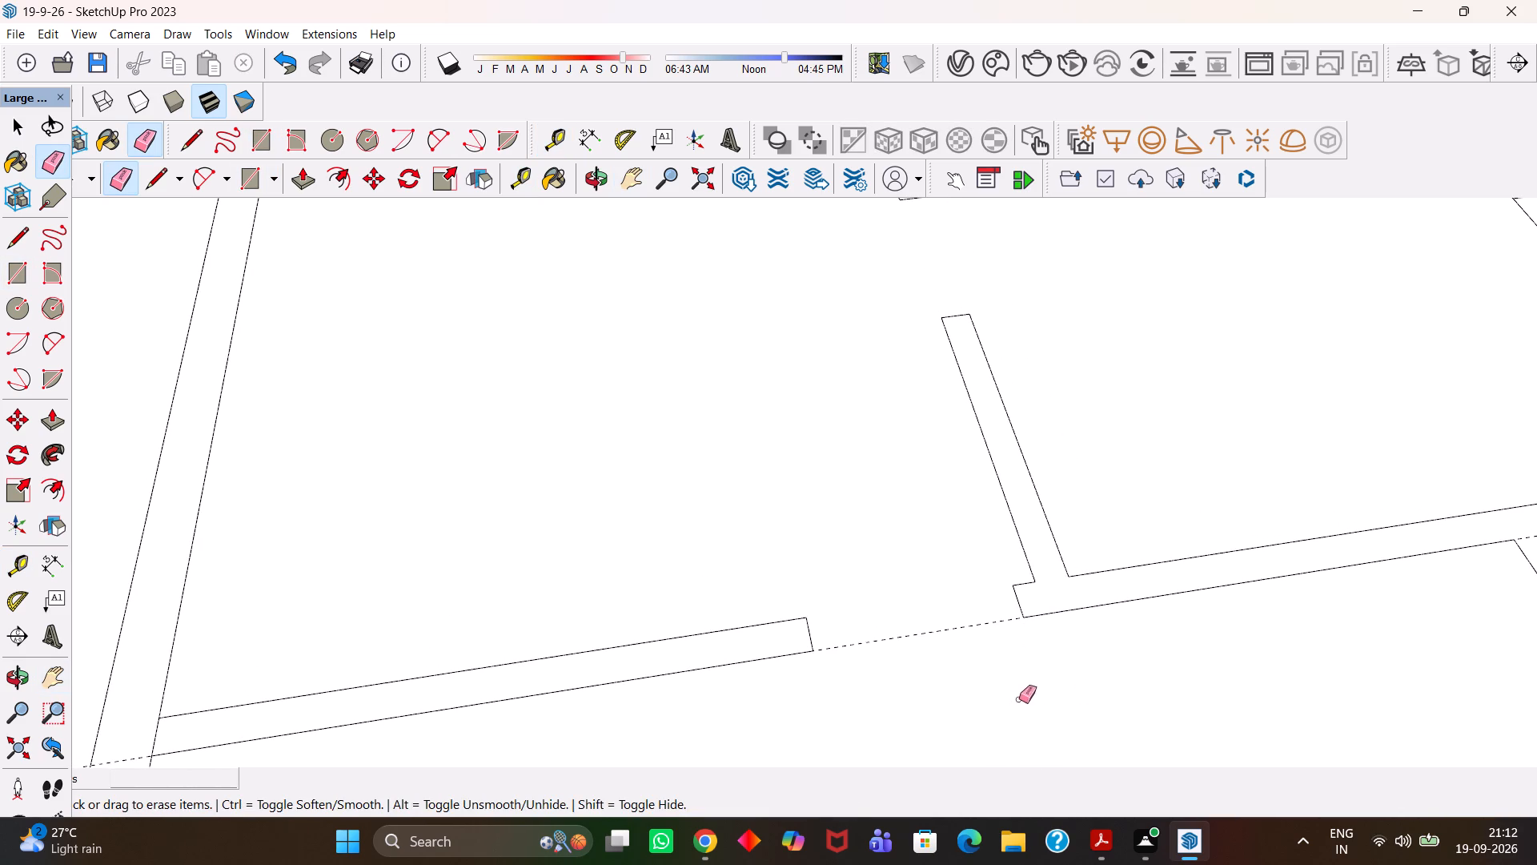
pyautogui.moveTo(971, 675); pyautogui.dragTo(905, 581)
# Place a guide through the midpoint of the short cross partition between the two parallel partitions and another 1' to one side.
pyautogui.scroll(-5, 901, 571)
pyautogui.press('h')
pyautogui.moveTo(873, 504); pyautogui.dragTo(961, 650)
pyautogui.scroll(-3, 949, 628)
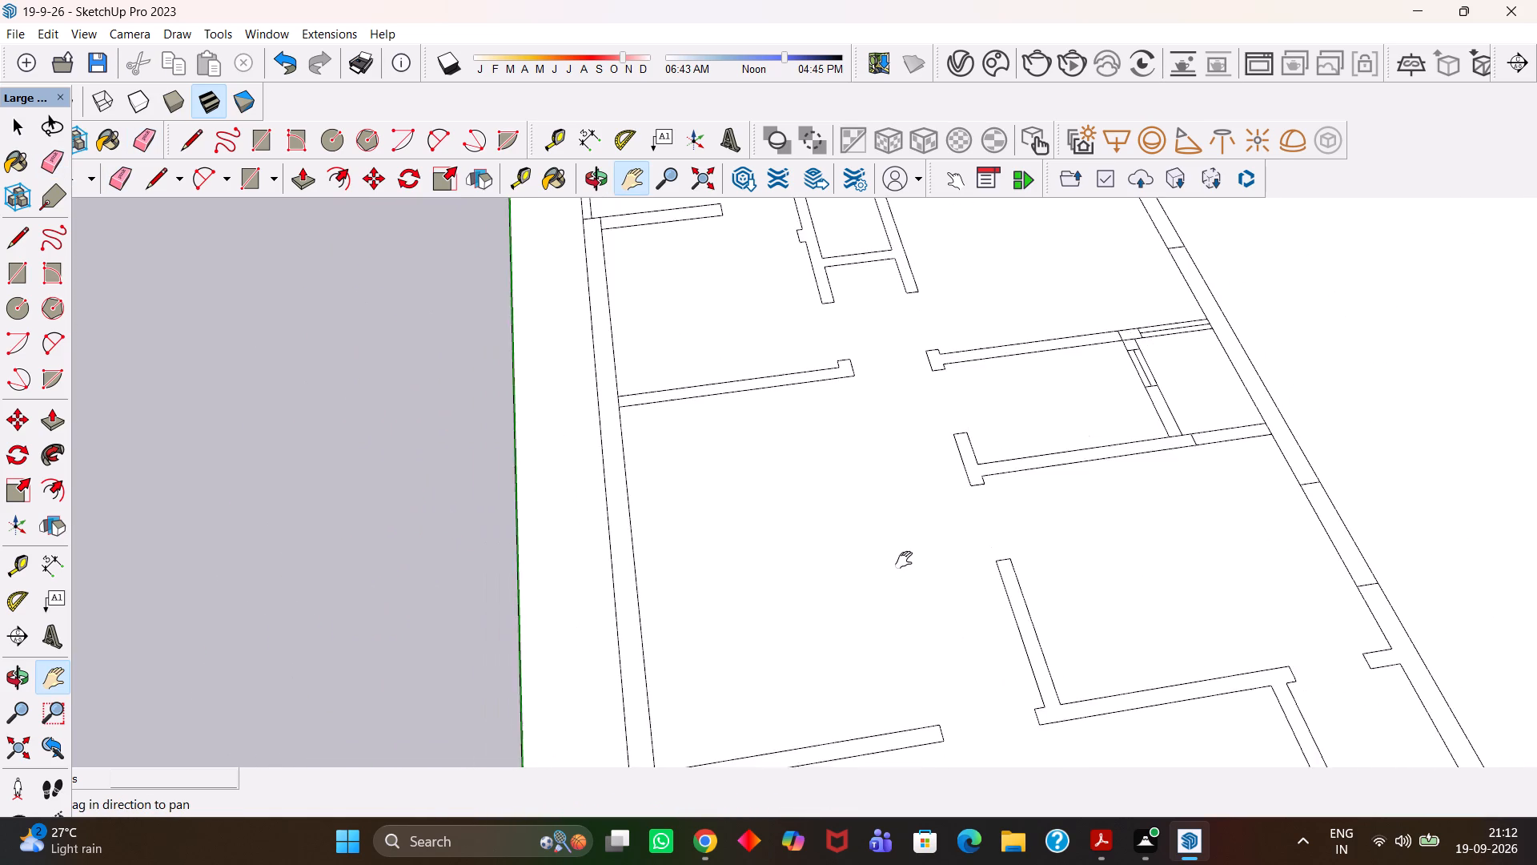
pyautogui.moveTo(904, 560); pyautogui.dragTo(916, 646)
pyautogui.scroll(3, 880, 557)
pyautogui.moveTo(889, 522); pyautogui.dragTo(937, 635)
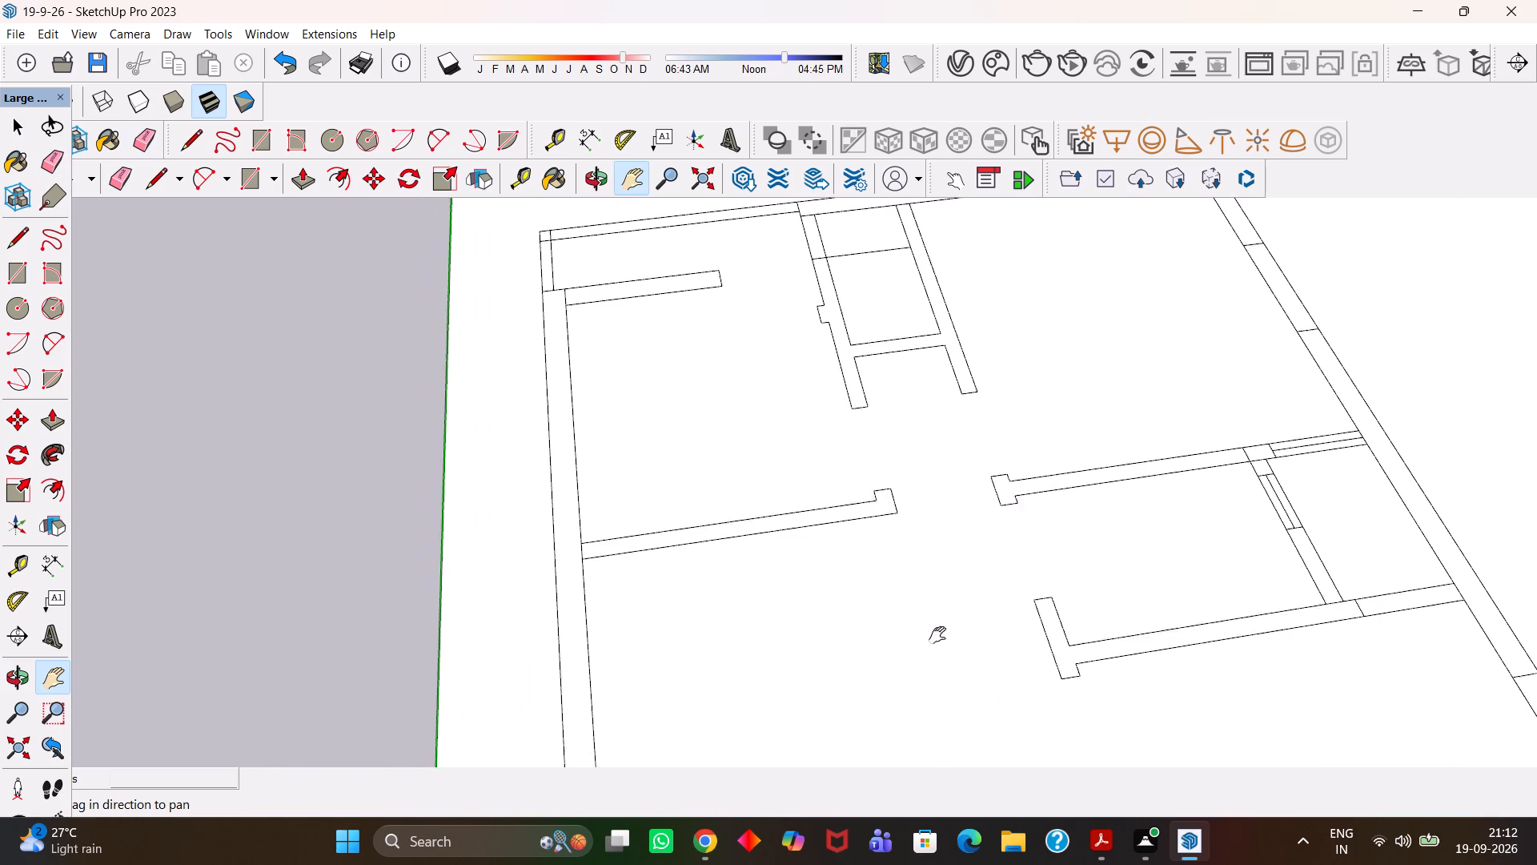
pyautogui.moveTo(937, 635); pyautogui.dragTo(949, 651)
pyautogui.moveTo(913, 539); pyautogui.dragTo(880, 655)
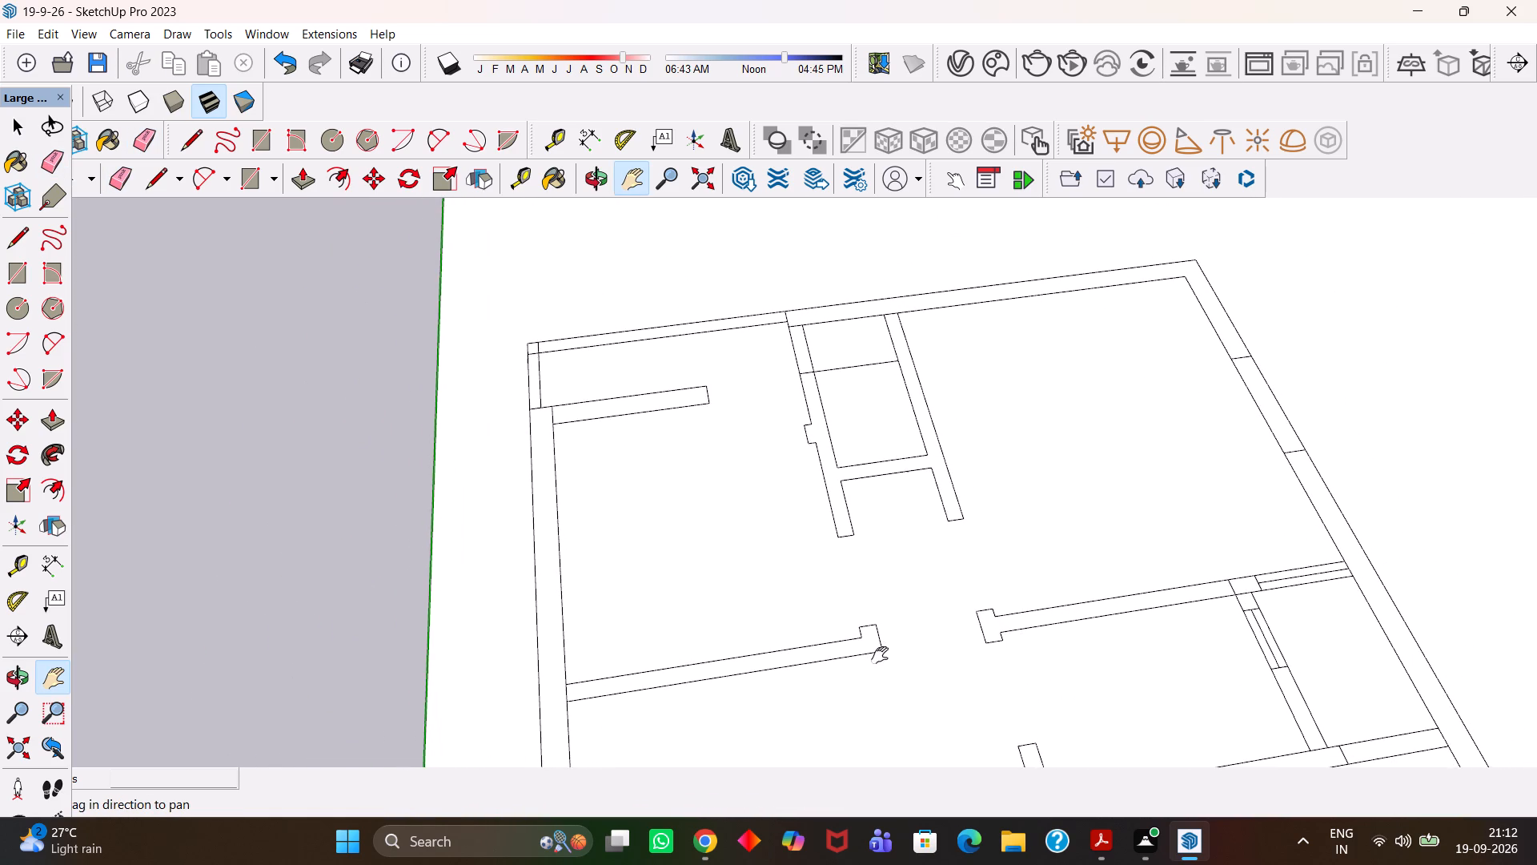
pyautogui.scroll(3, 873, 544)
pyautogui.scroll(4, 862, 457)
pyautogui.moveTo(863, 450); pyautogui.dragTo(877, 537)
pyautogui.scroll(3, 877, 537)
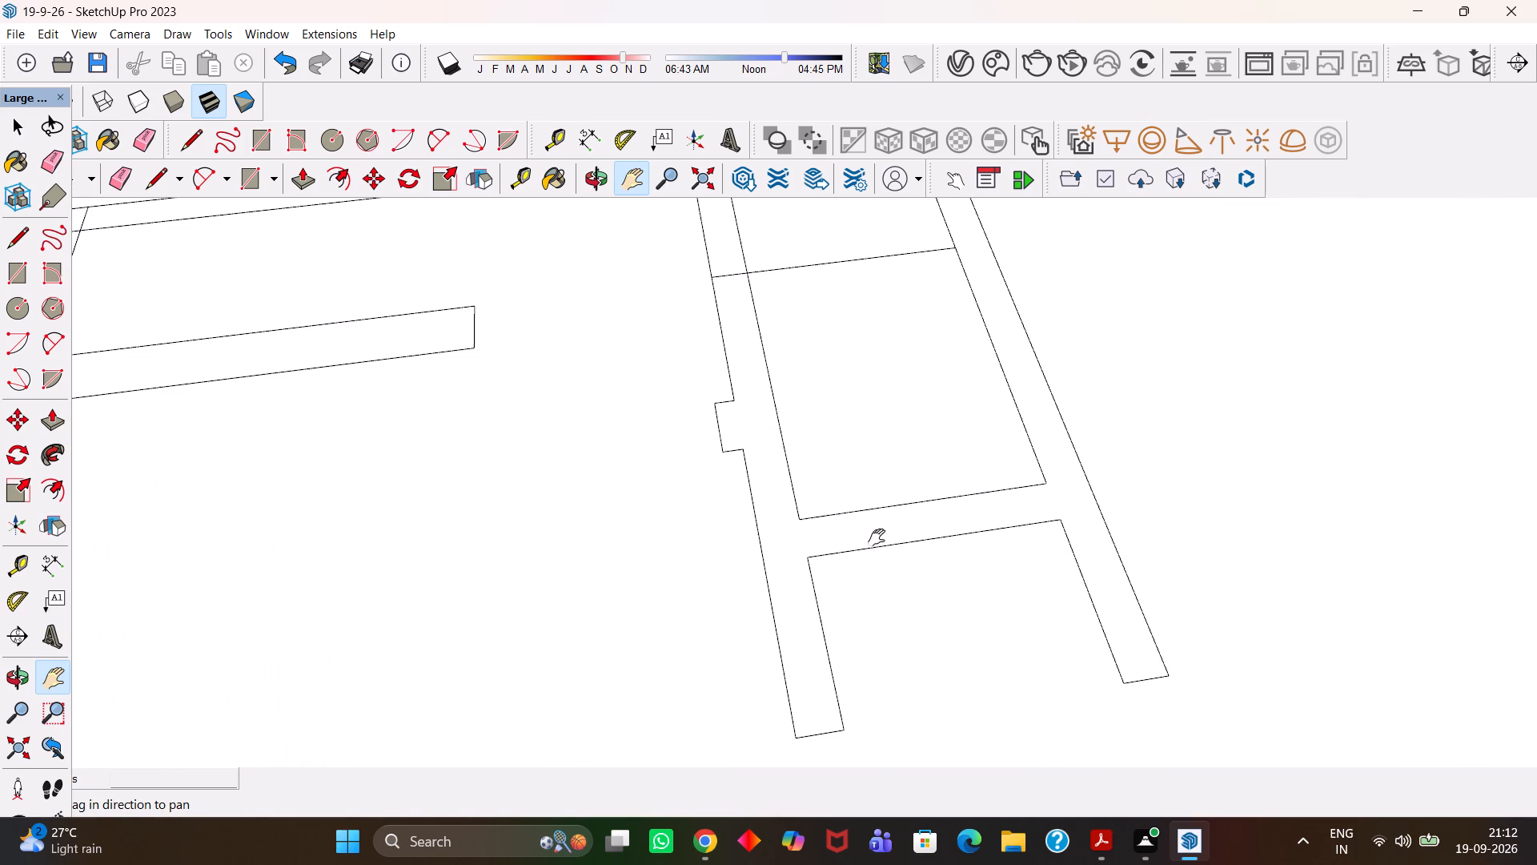
pyautogui.press('t')
pyautogui.click(1029, 448)
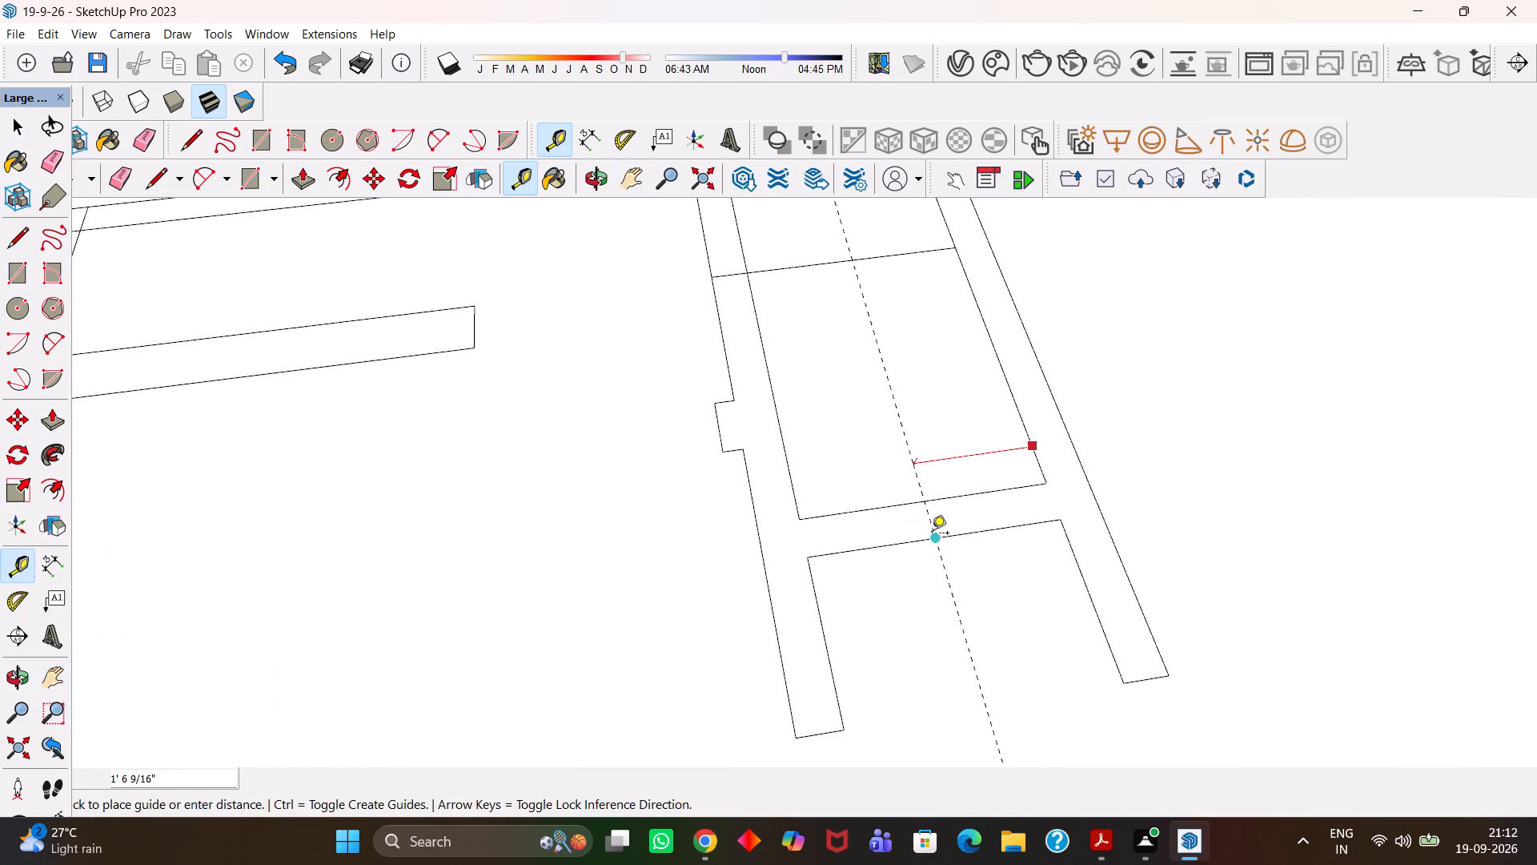
pyautogui.click(934, 537)
pyautogui.click(948, 577)
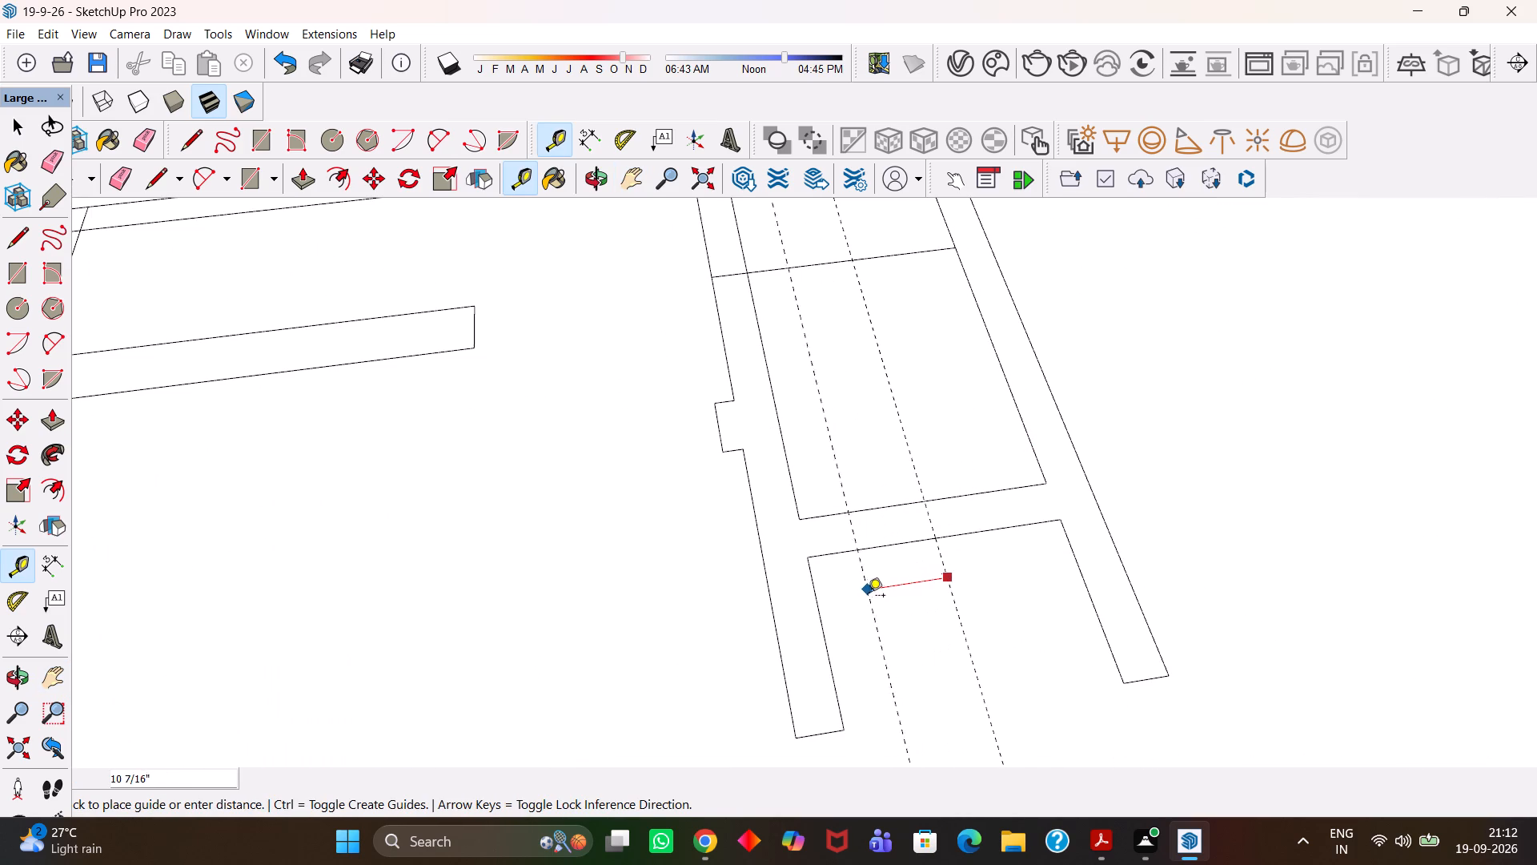
pyautogui.write("1'")
pyautogui.press('Return')
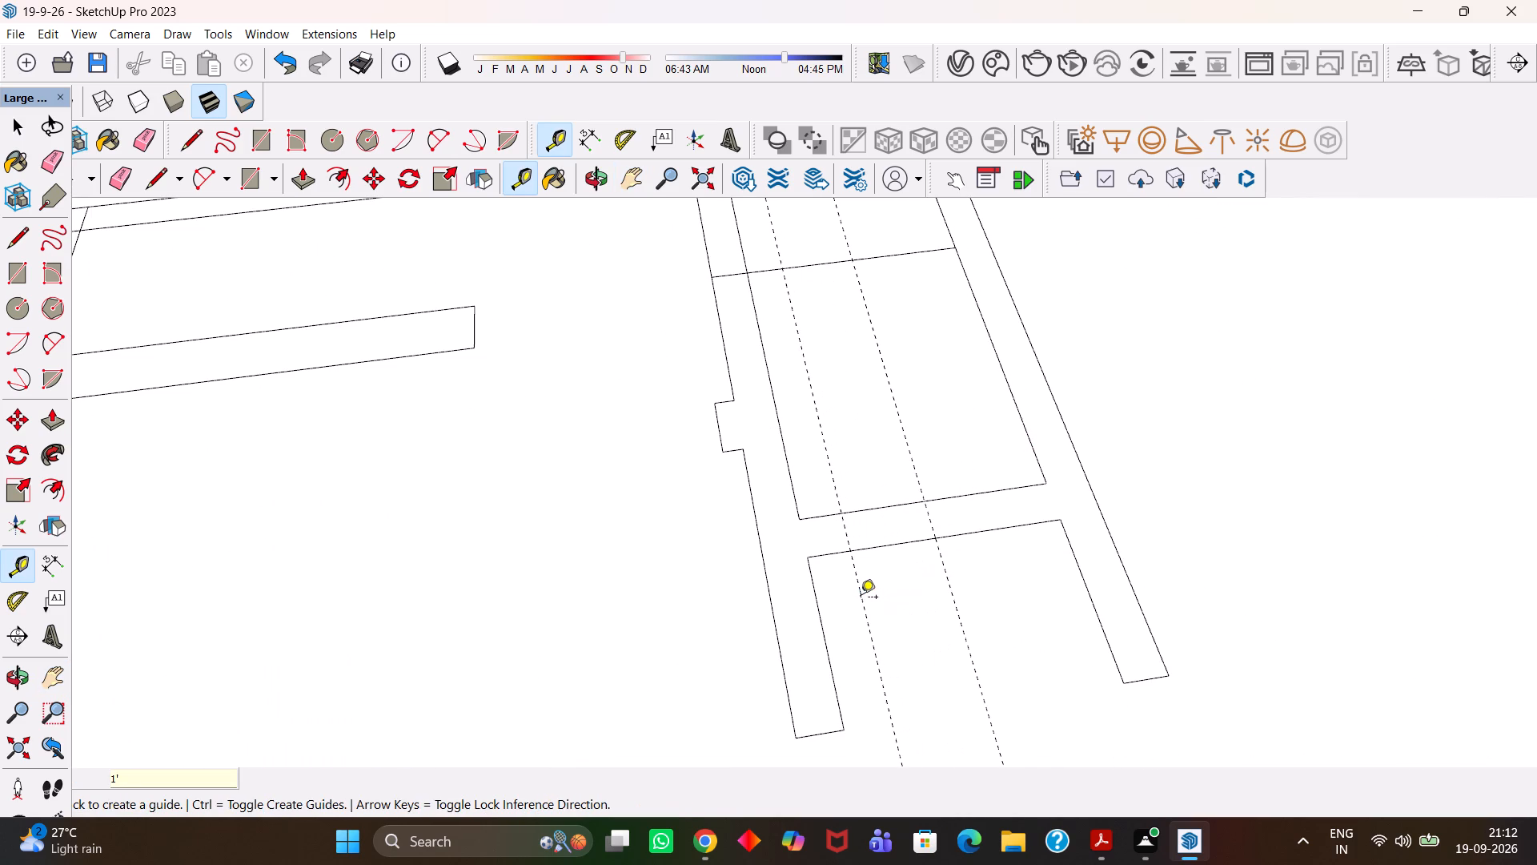
# Place a guide 2' from the 1' guide, on the other side of the cross partition's centre guide.
pyautogui.click(856, 598)
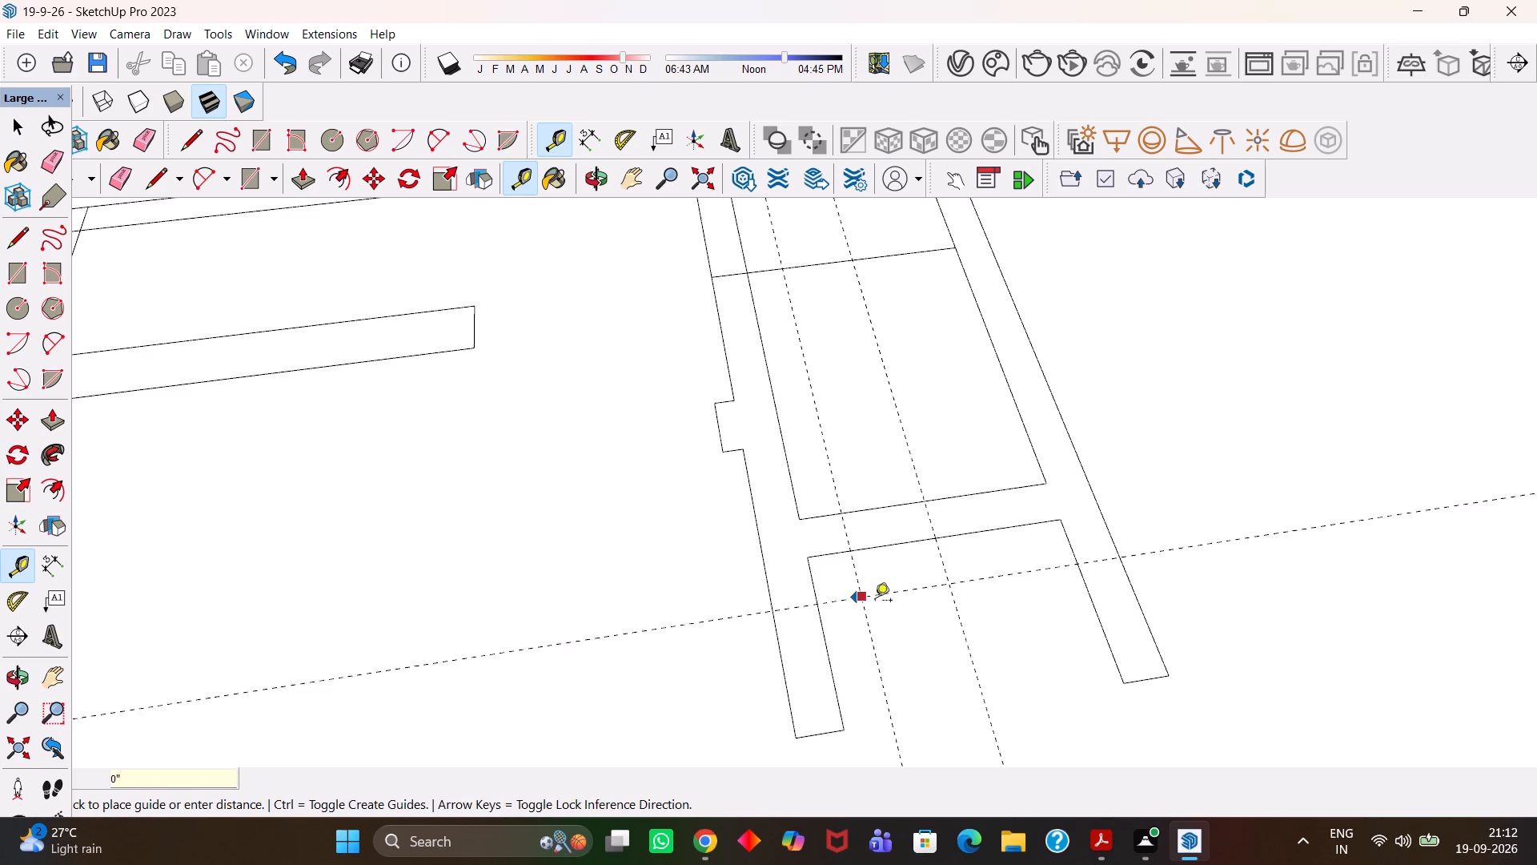
pyautogui.press('t')
pyautogui.click(869, 649)
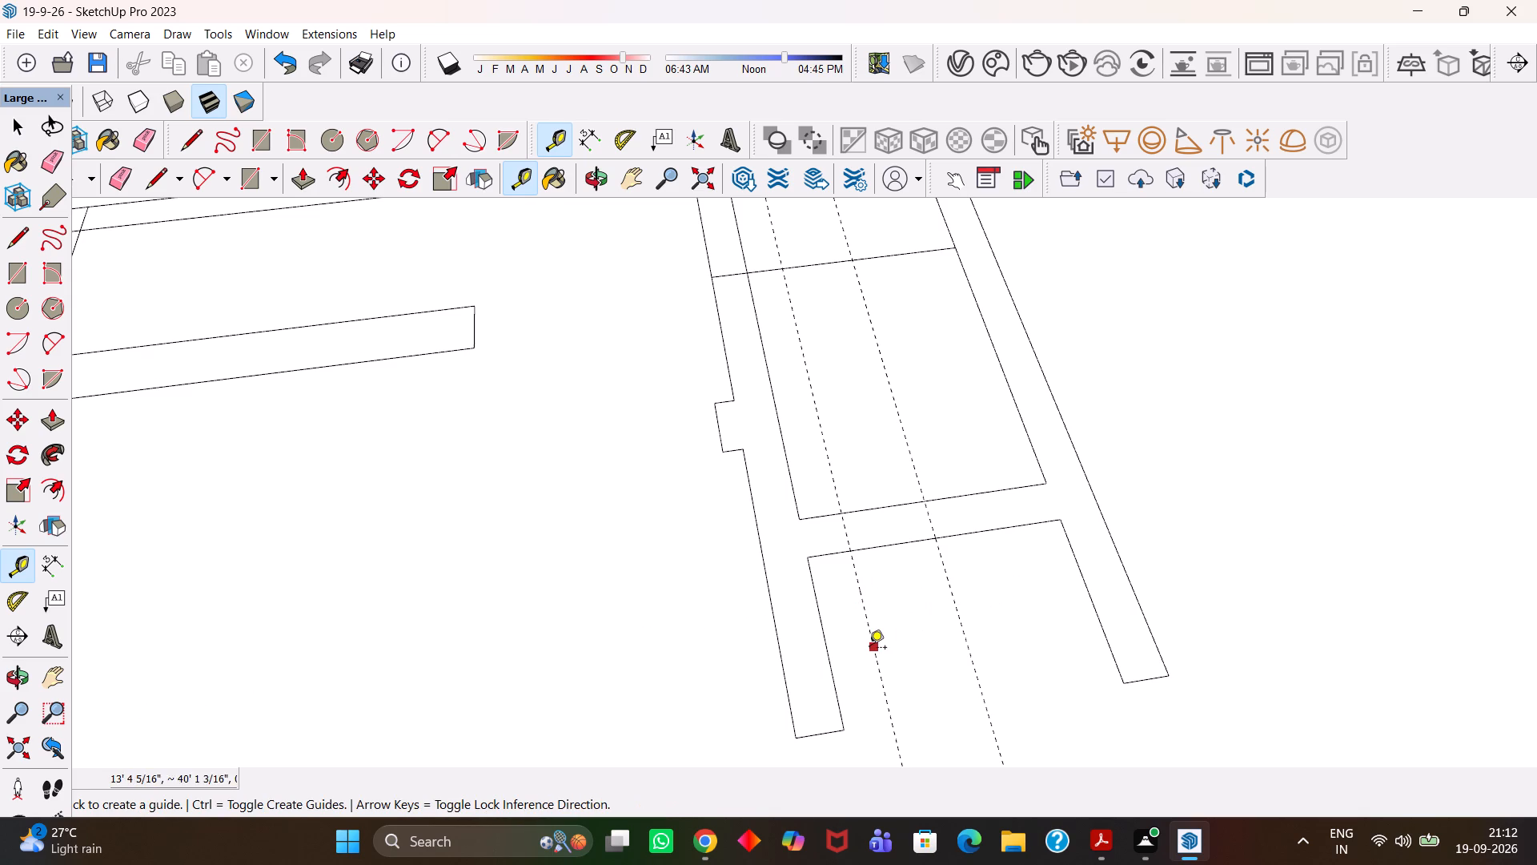
pyautogui.write("2'")
pyautogui.press('Return')
# Draw a rectangle across the 6" thickness of the cross partition between the two outer guides.
pyautogui.press('r')
pyautogui.scroll(4, 928, 541)
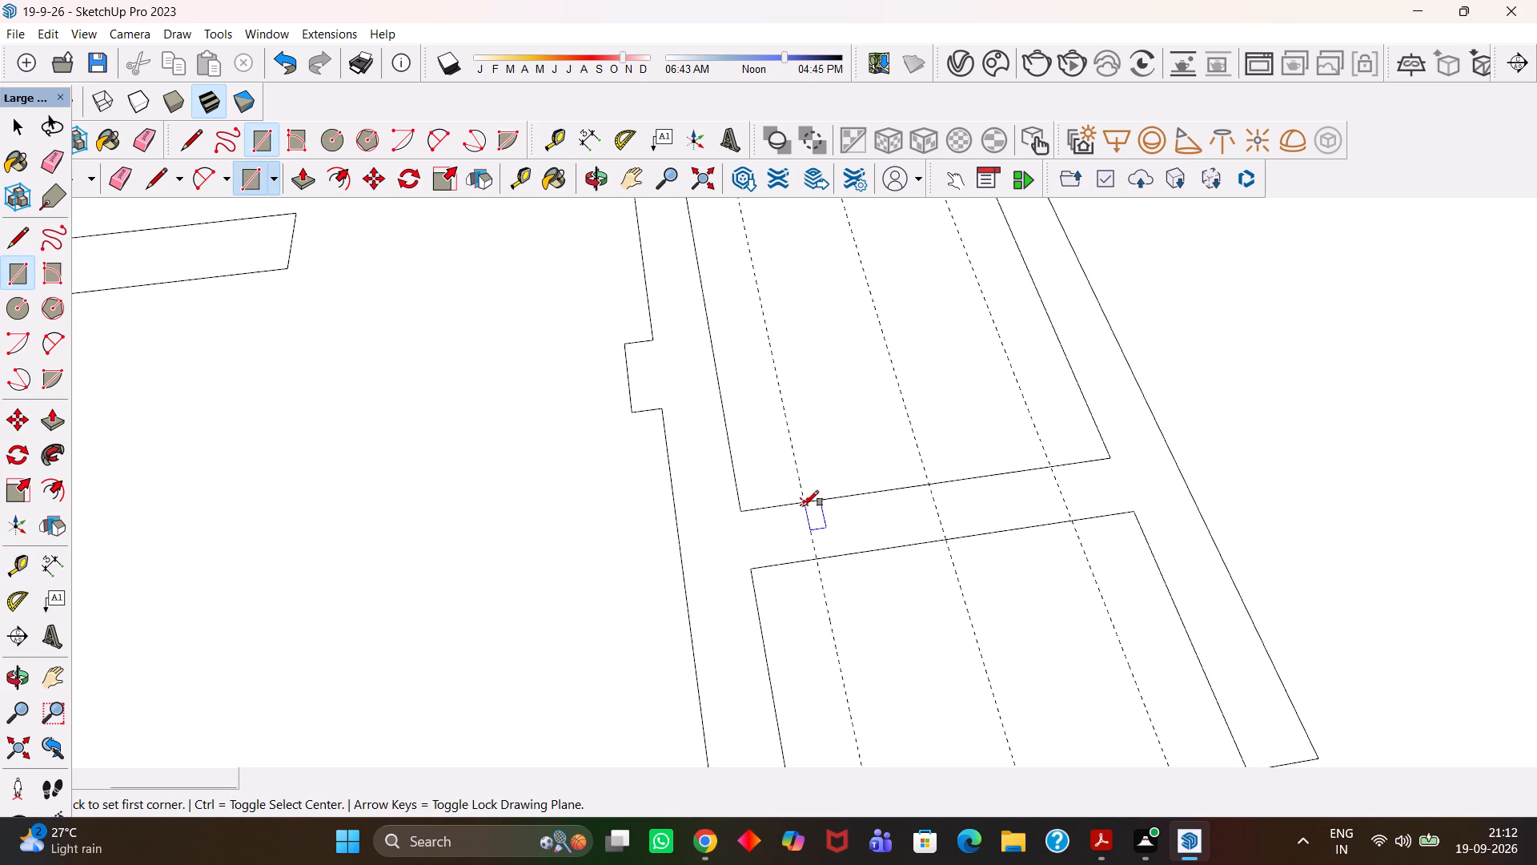
pyautogui.click(802, 506)
pyautogui.click(1069, 526)
# Erase the three guides and the cross partition's face lines within the marked opening, leaving a short stub on each side.
pyautogui.scroll(-5, 1053, 533)
pyautogui.press('e')
pyautogui.scroll(-3, 1037, 546)
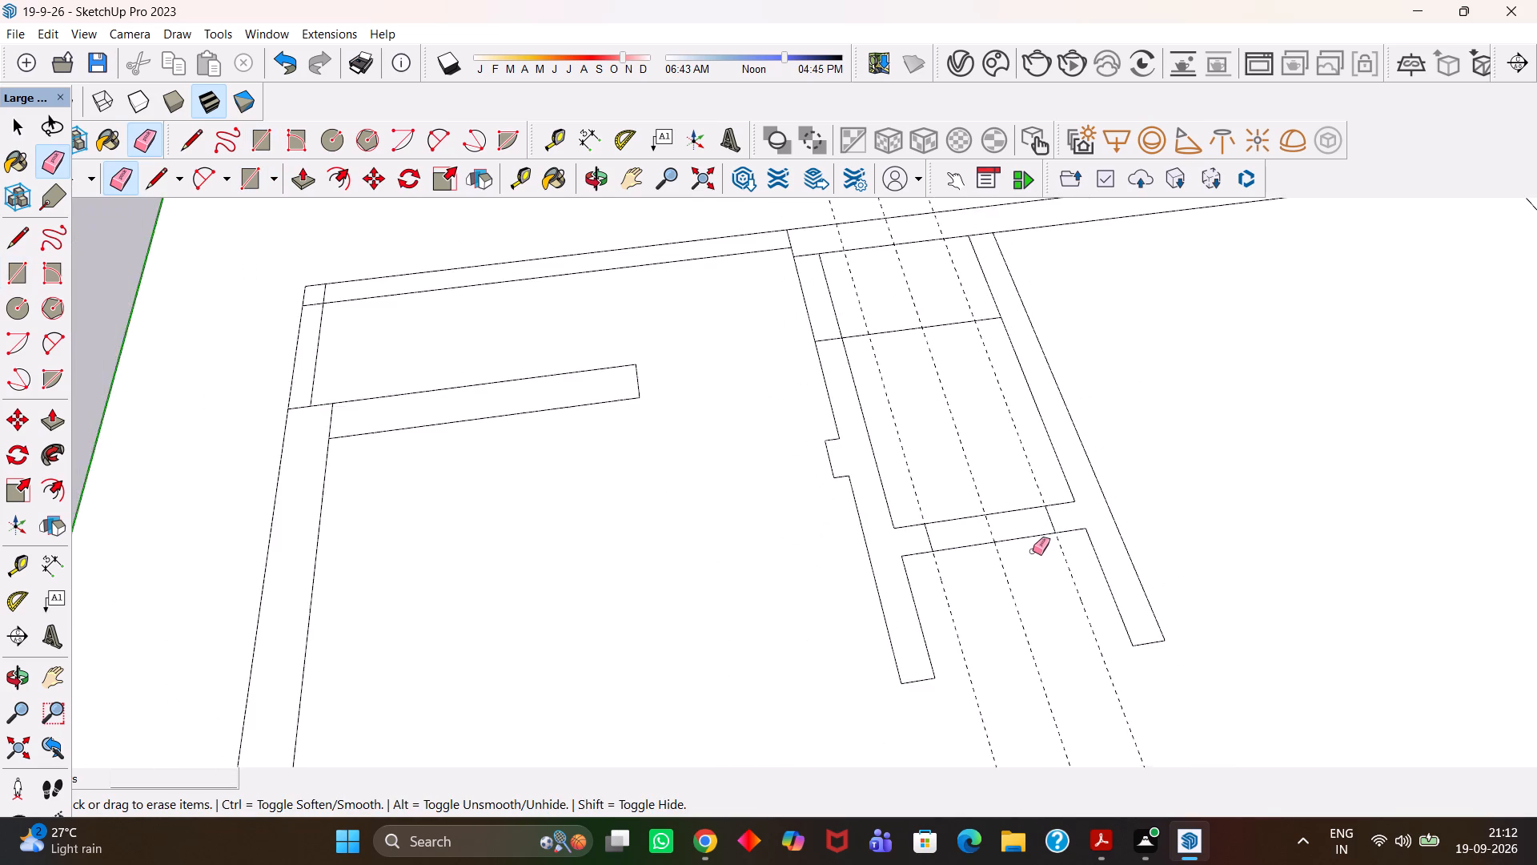
pyautogui.scroll(3, 1018, 560)
pyautogui.moveTo(1092, 562); pyautogui.dragTo(924, 660)
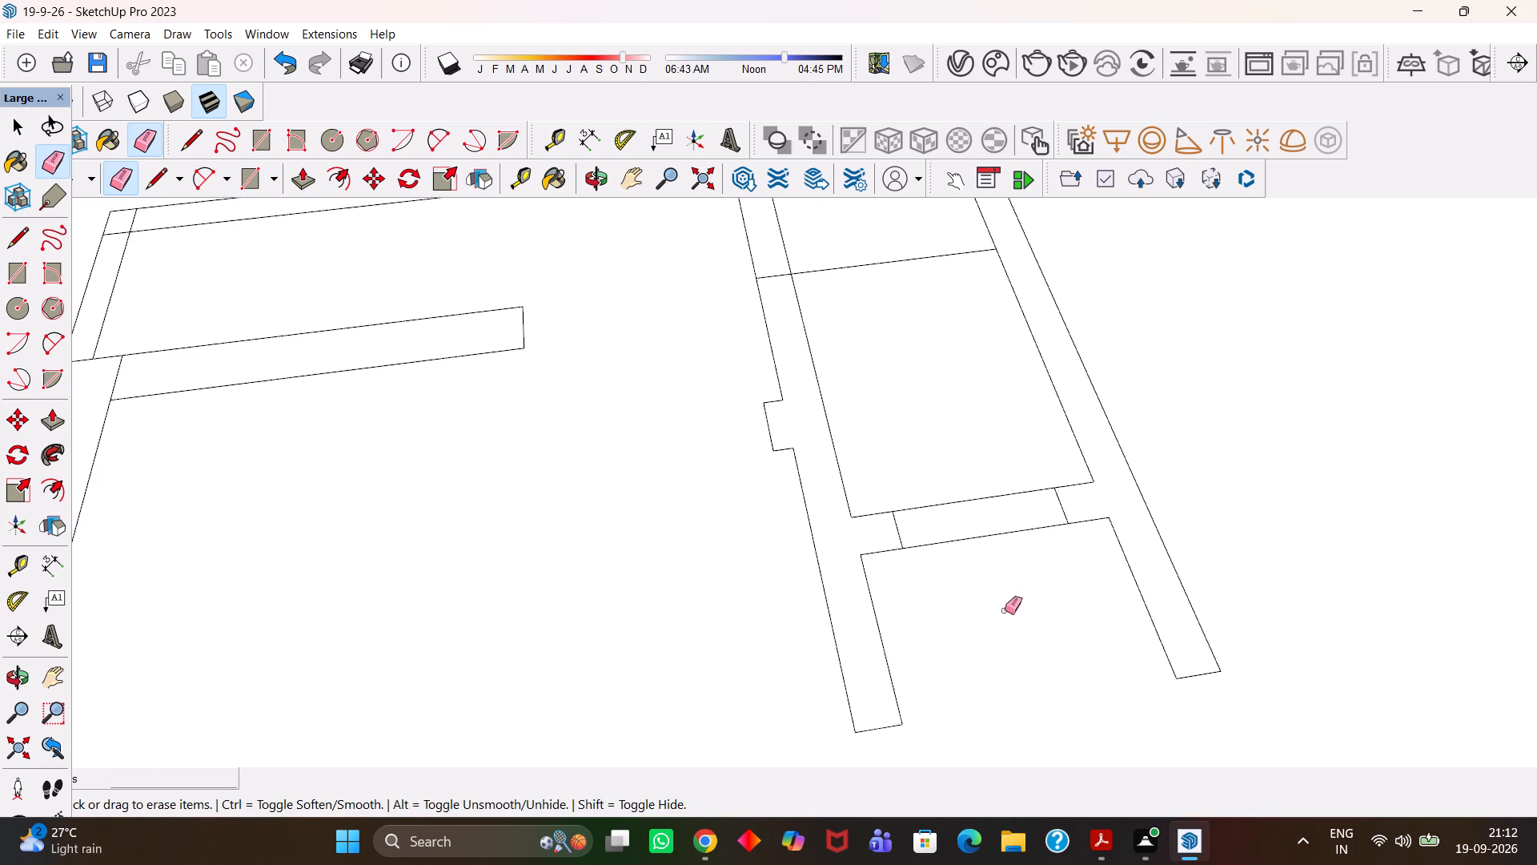
pyautogui.moveTo(1011, 608); pyautogui.dragTo(958, 471)
# Place guides along the line crossing the narrow room and 9" from it, level with the adjacent free-ended wall's inner face.
pyautogui.scroll(-5, 953, 477)
pyautogui.press('h')
pyautogui.moveTo(932, 416); pyautogui.dragTo(963, 522)
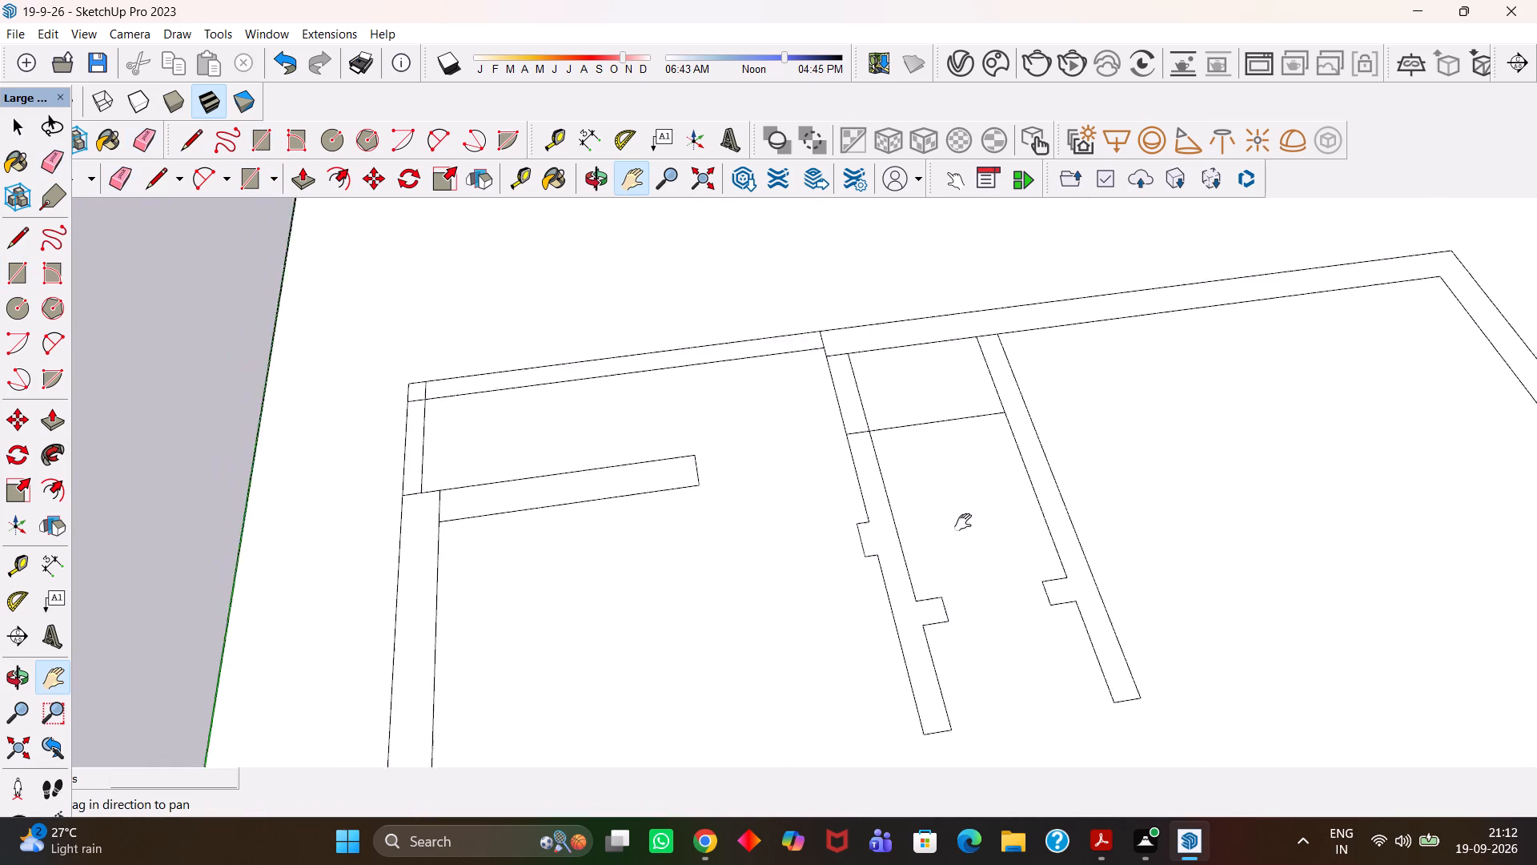
pyautogui.moveTo(963, 522); pyautogui.dragTo(974, 561)
pyautogui.moveTo(952, 465); pyautogui.dragTo(900, 552)
pyautogui.scroll(3, 896, 533)
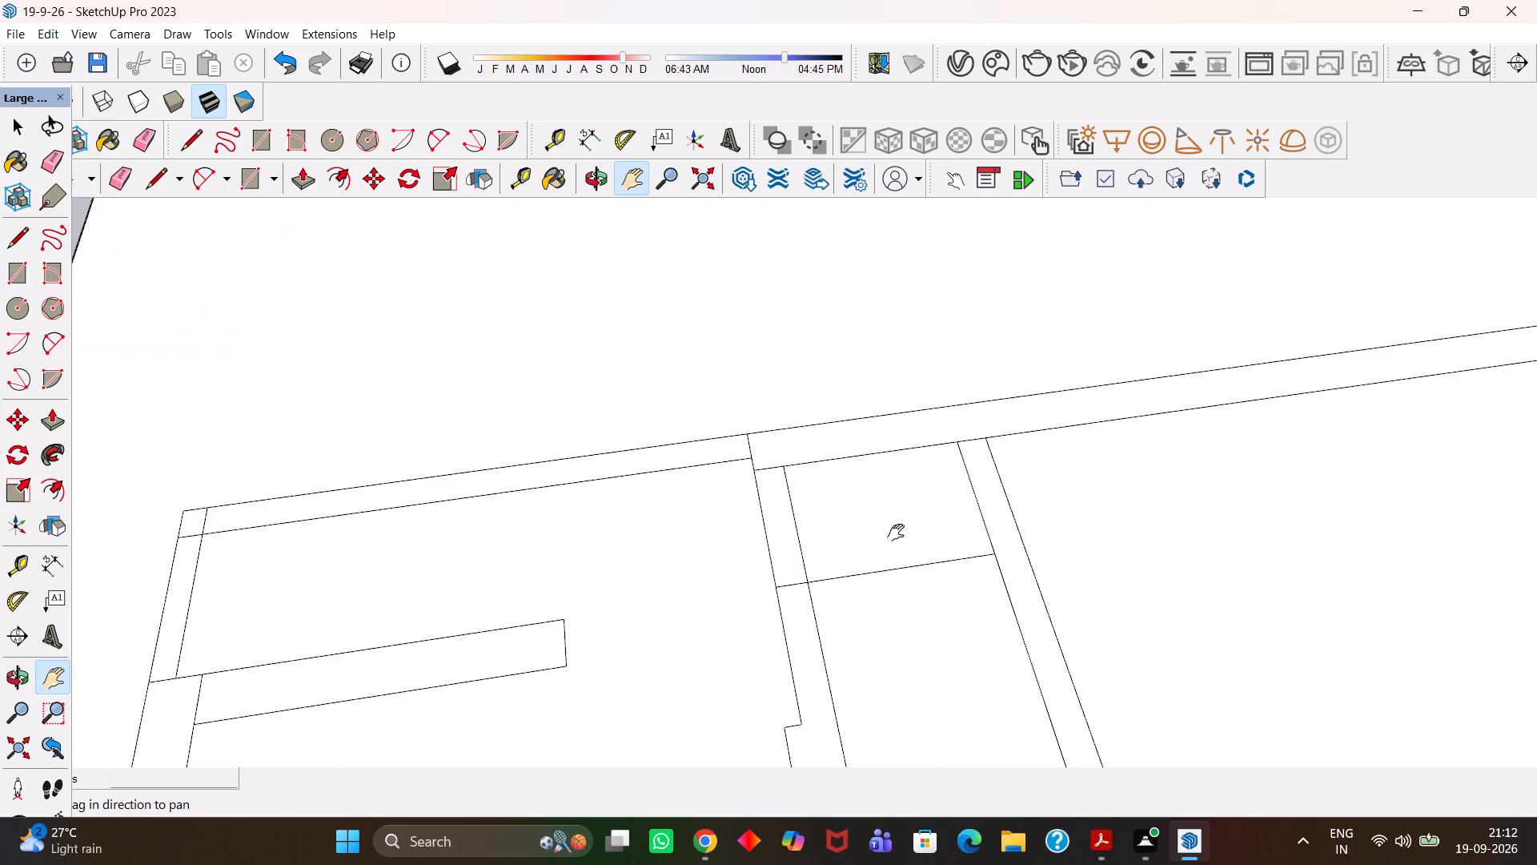
pyautogui.scroll(3, 896, 533)
pyautogui.scroll(-5, 896, 533)
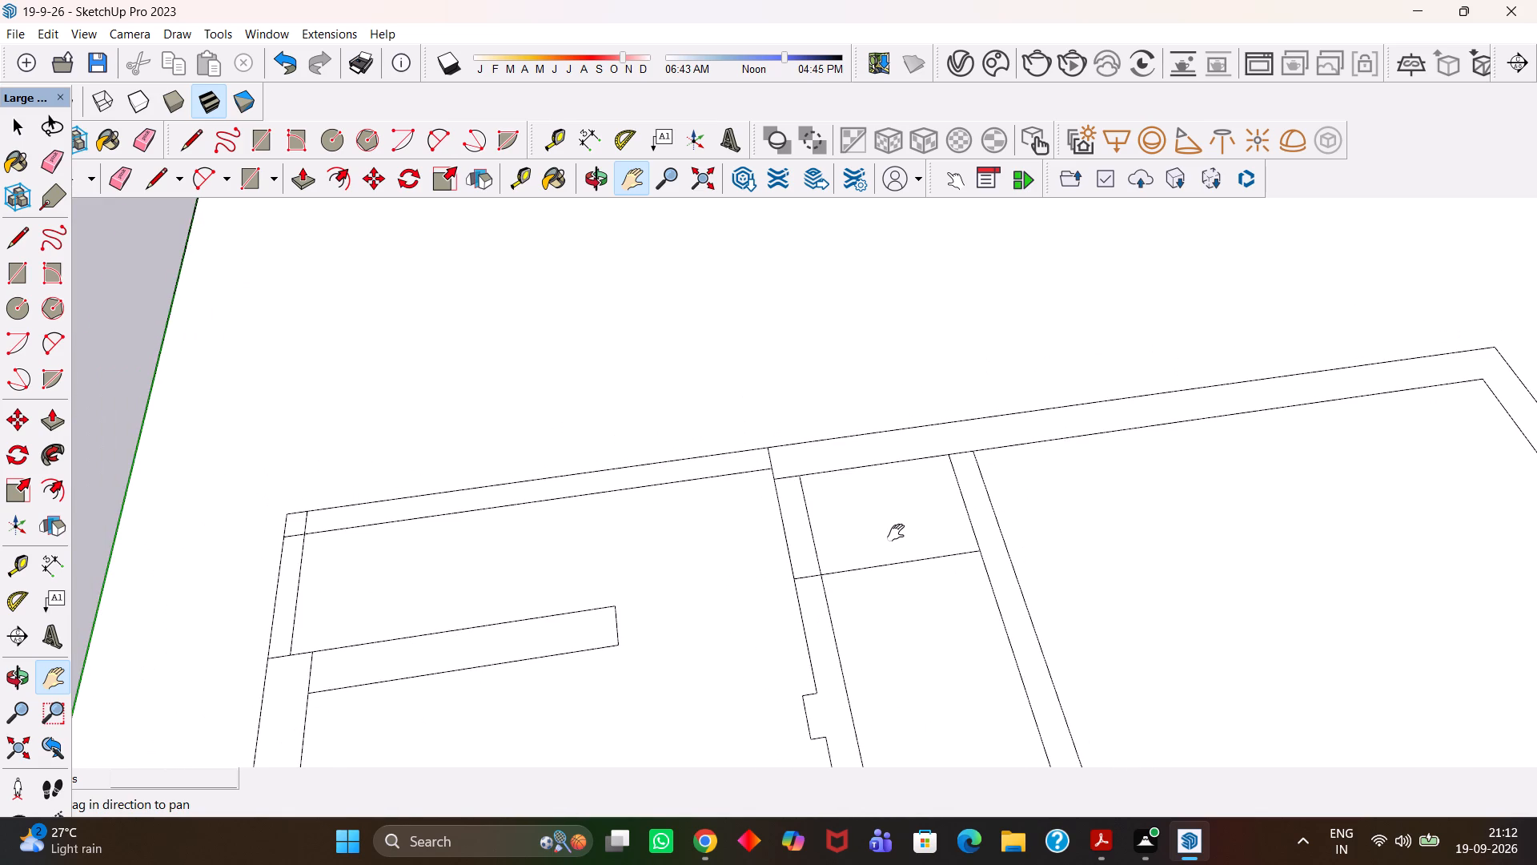
pyautogui.scroll(2, 896, 533)
pyautogui.press('t')
pyautogui.click(889, 572)
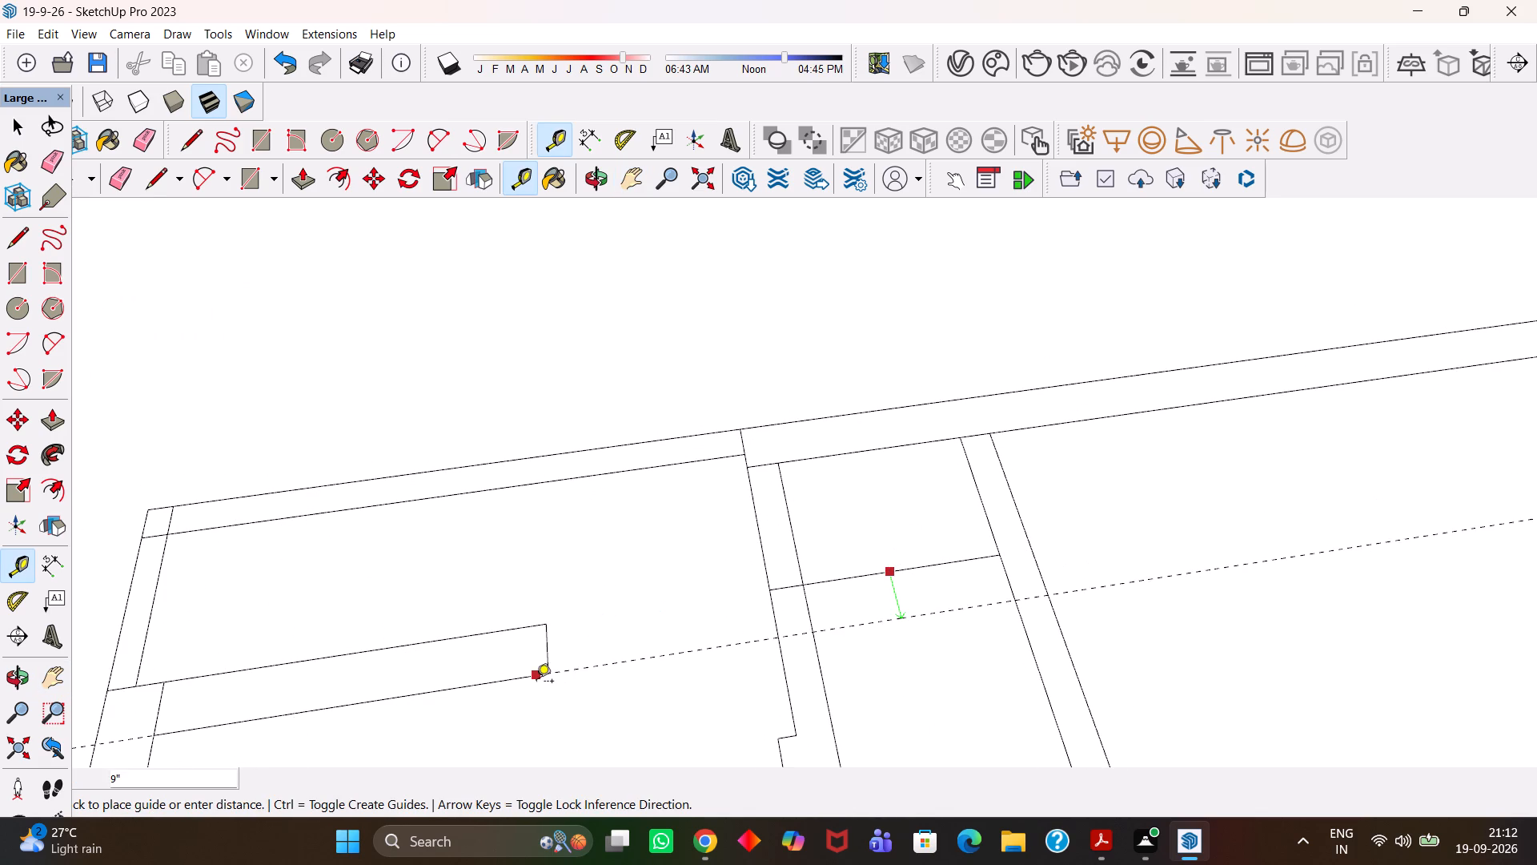
pyautogui.click(536, 682)
pyautogui.doubleClick(853, 581)
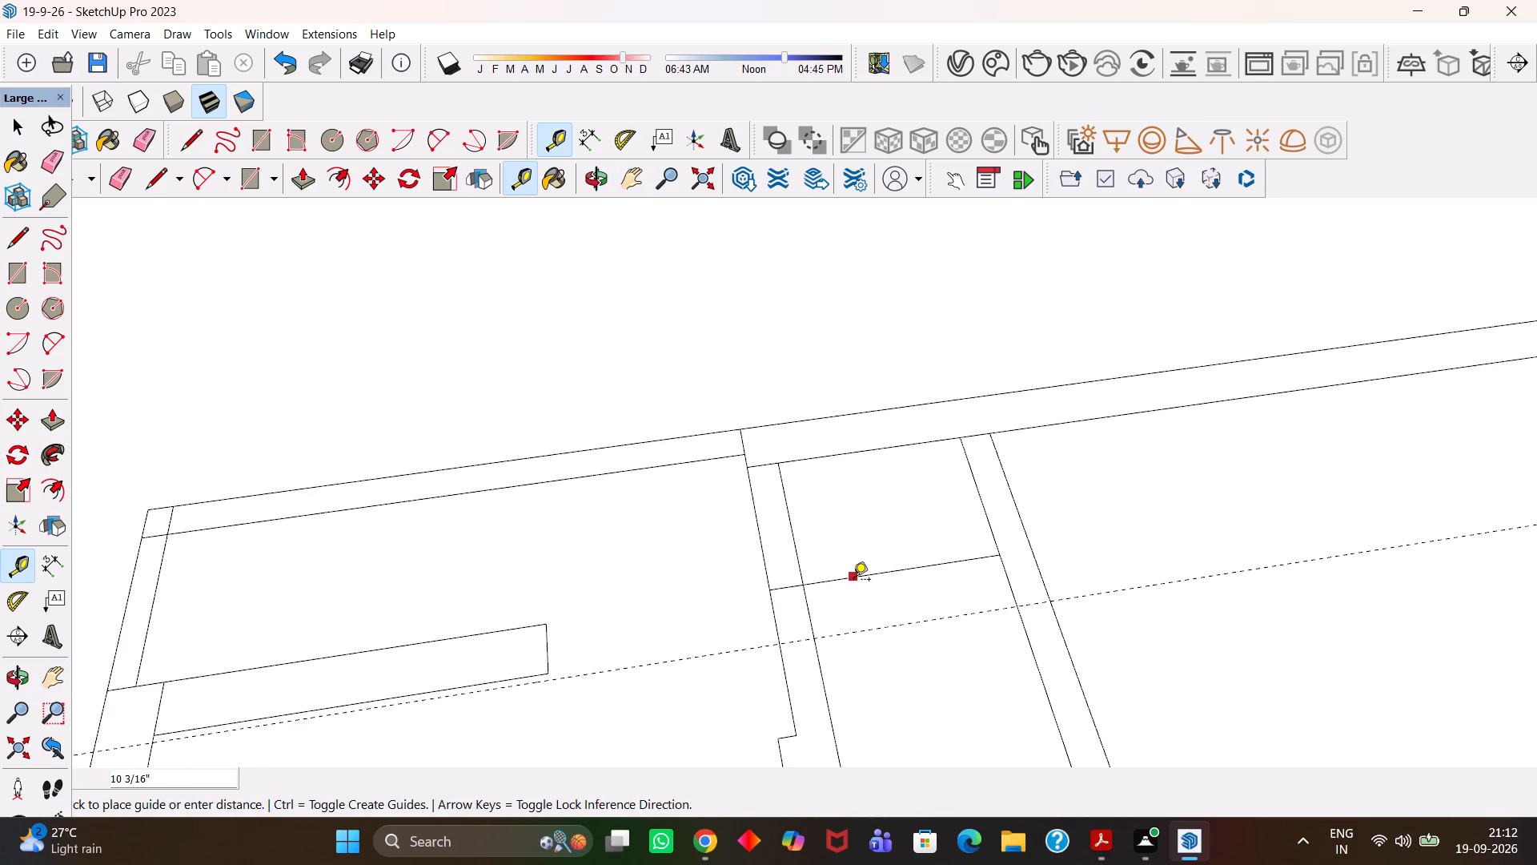
pyautogui.click(852, 581)
pyautogui.scroll(2, 567, 652)
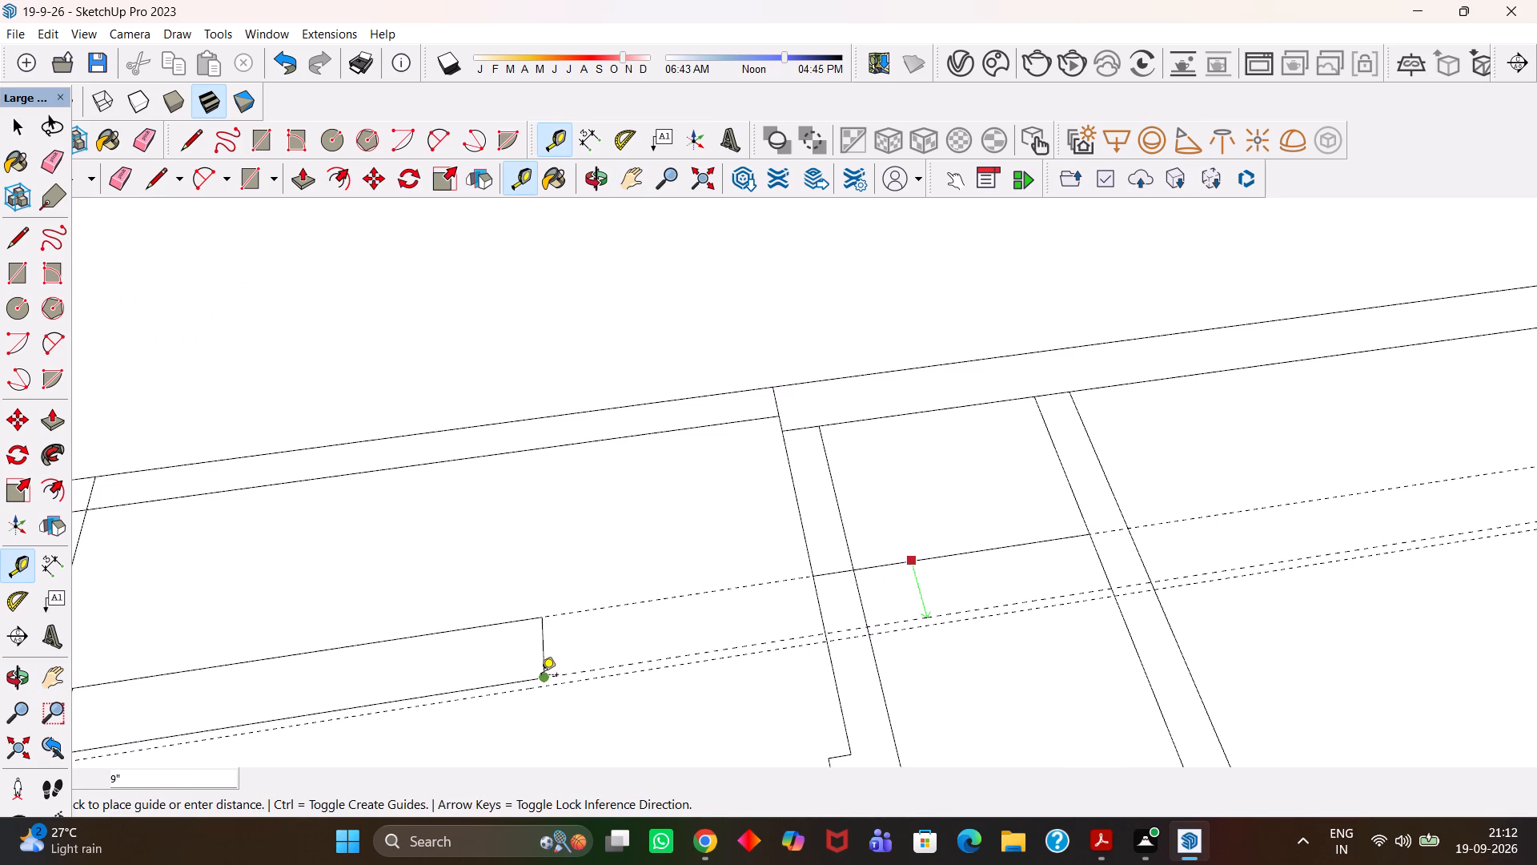
pyautogui.click(541, 676)
# Draw a 4' by 9" rectangle between the guides, spanning the outer faces of the narrow room's two partitions.
pyautogui.scroll(5, 840, 652)
pyautogui.press('r')
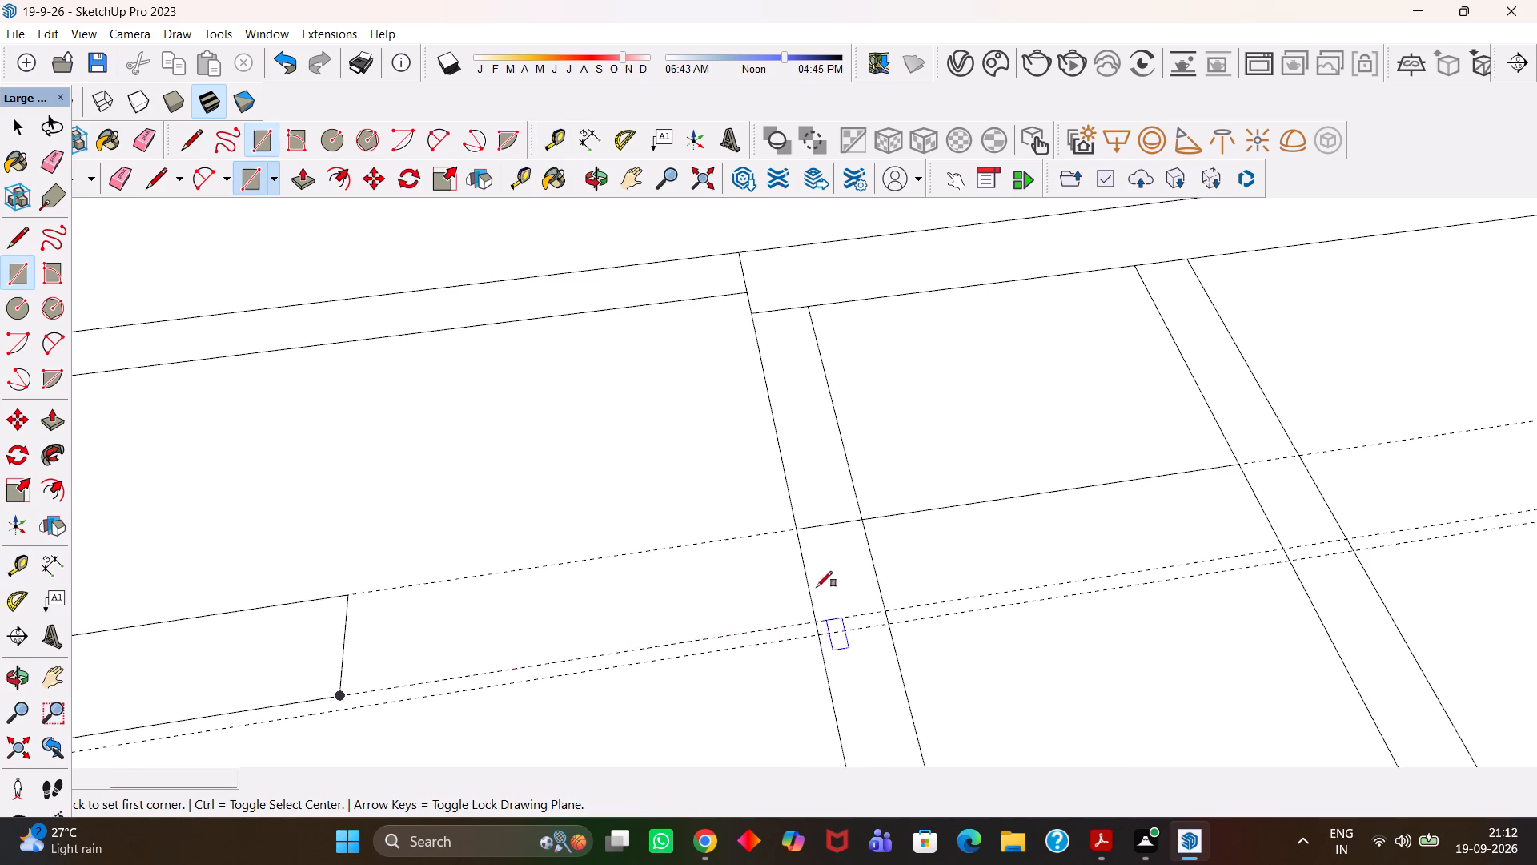
pyautogui.click(805, 522)
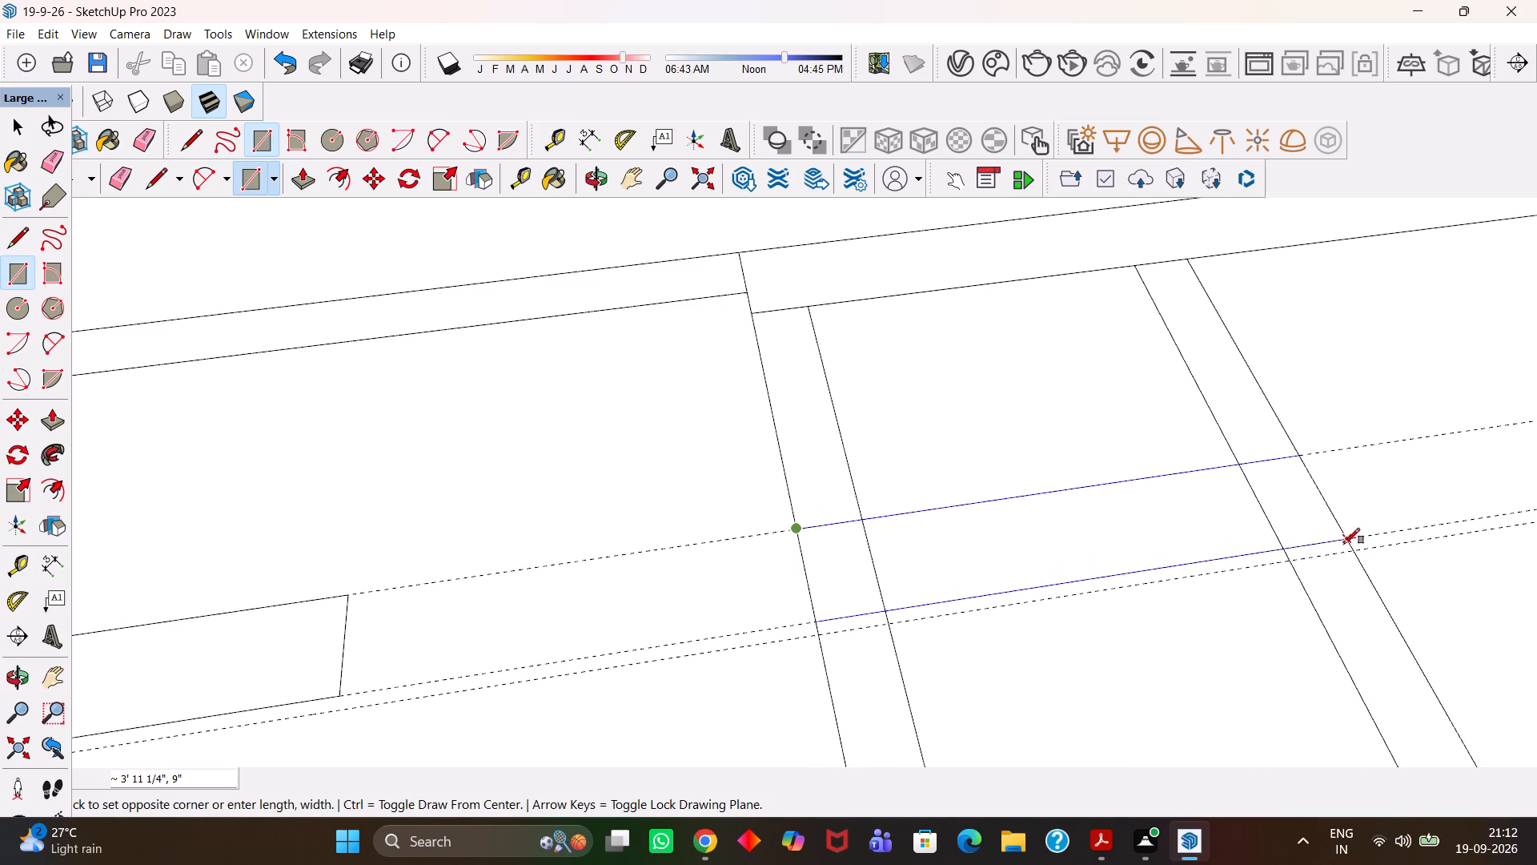
pyautogui.click(1346, 544)
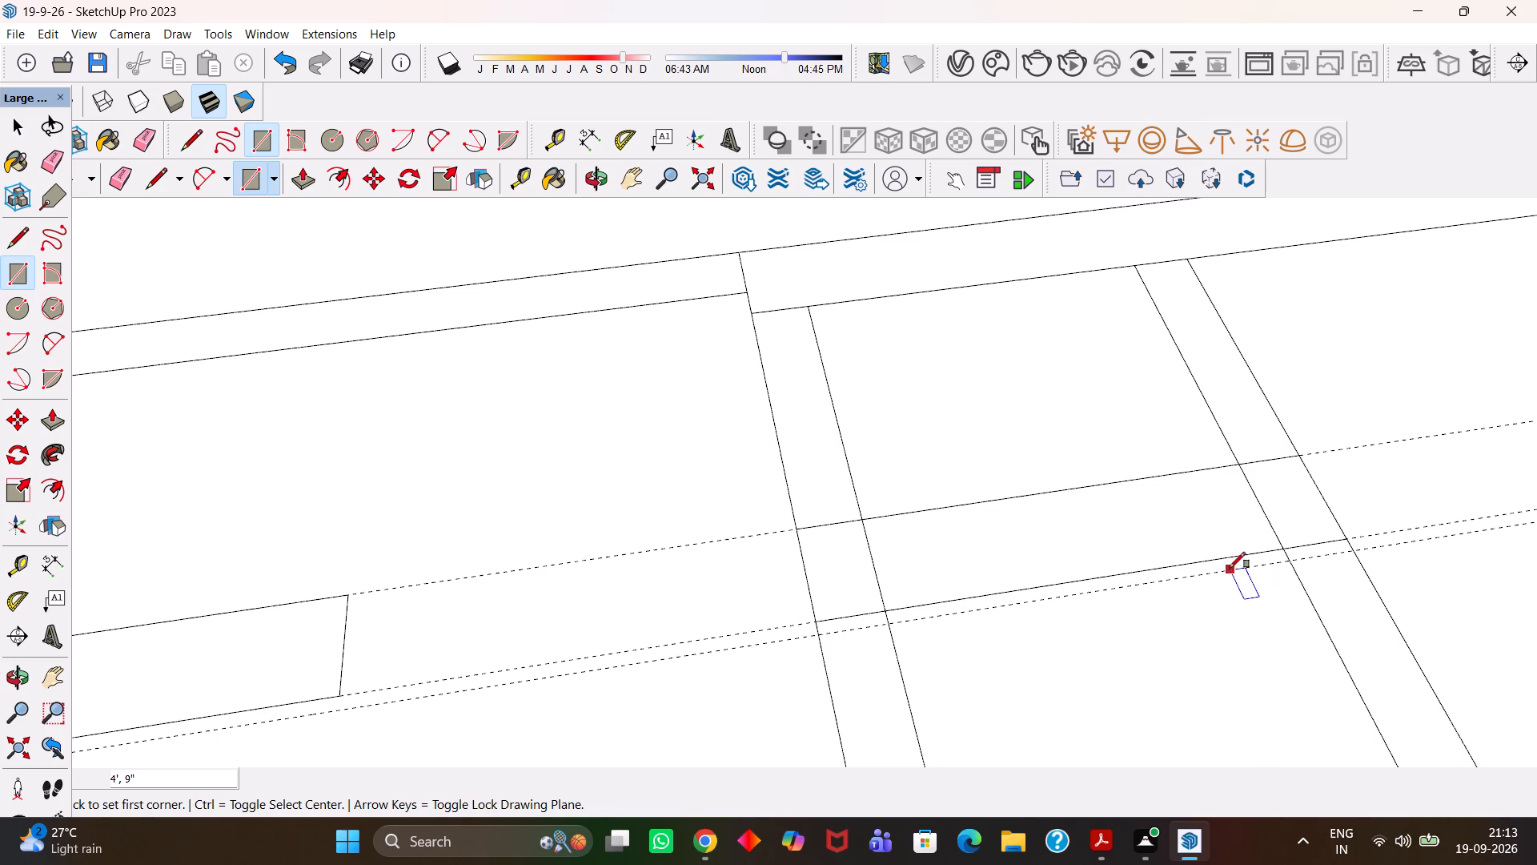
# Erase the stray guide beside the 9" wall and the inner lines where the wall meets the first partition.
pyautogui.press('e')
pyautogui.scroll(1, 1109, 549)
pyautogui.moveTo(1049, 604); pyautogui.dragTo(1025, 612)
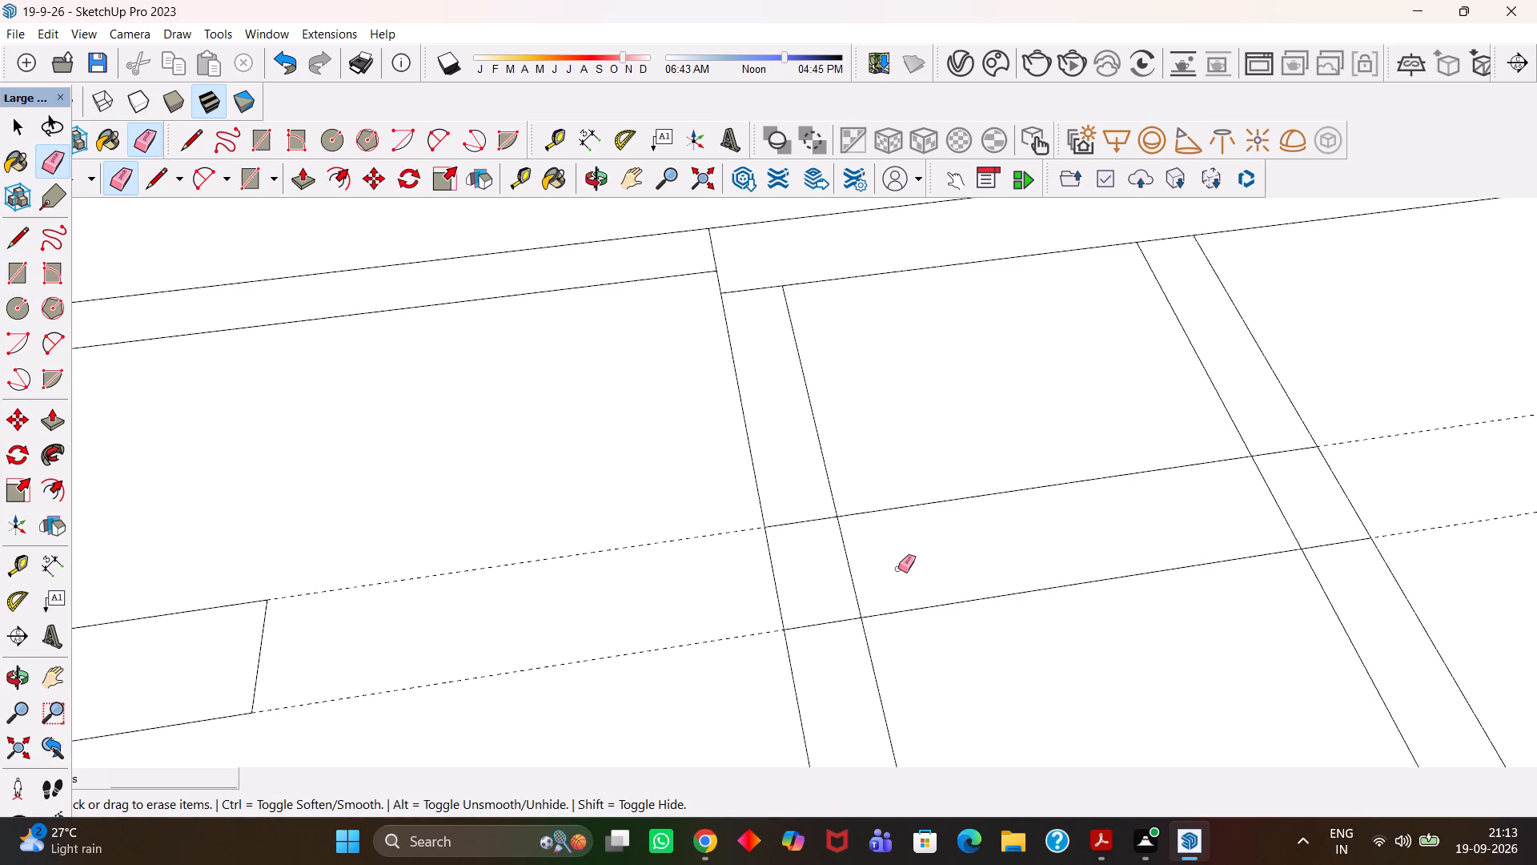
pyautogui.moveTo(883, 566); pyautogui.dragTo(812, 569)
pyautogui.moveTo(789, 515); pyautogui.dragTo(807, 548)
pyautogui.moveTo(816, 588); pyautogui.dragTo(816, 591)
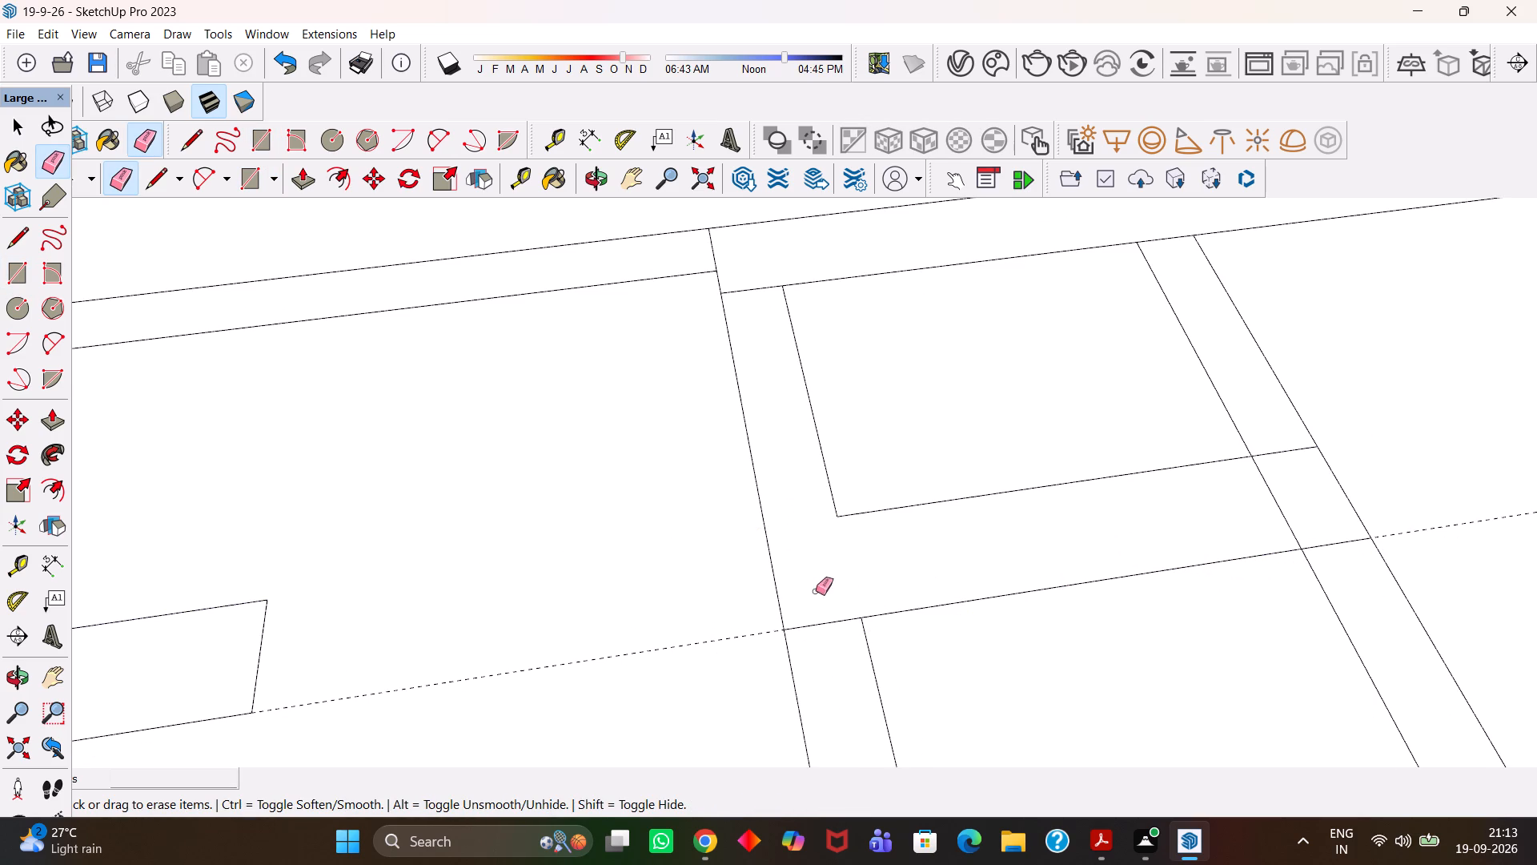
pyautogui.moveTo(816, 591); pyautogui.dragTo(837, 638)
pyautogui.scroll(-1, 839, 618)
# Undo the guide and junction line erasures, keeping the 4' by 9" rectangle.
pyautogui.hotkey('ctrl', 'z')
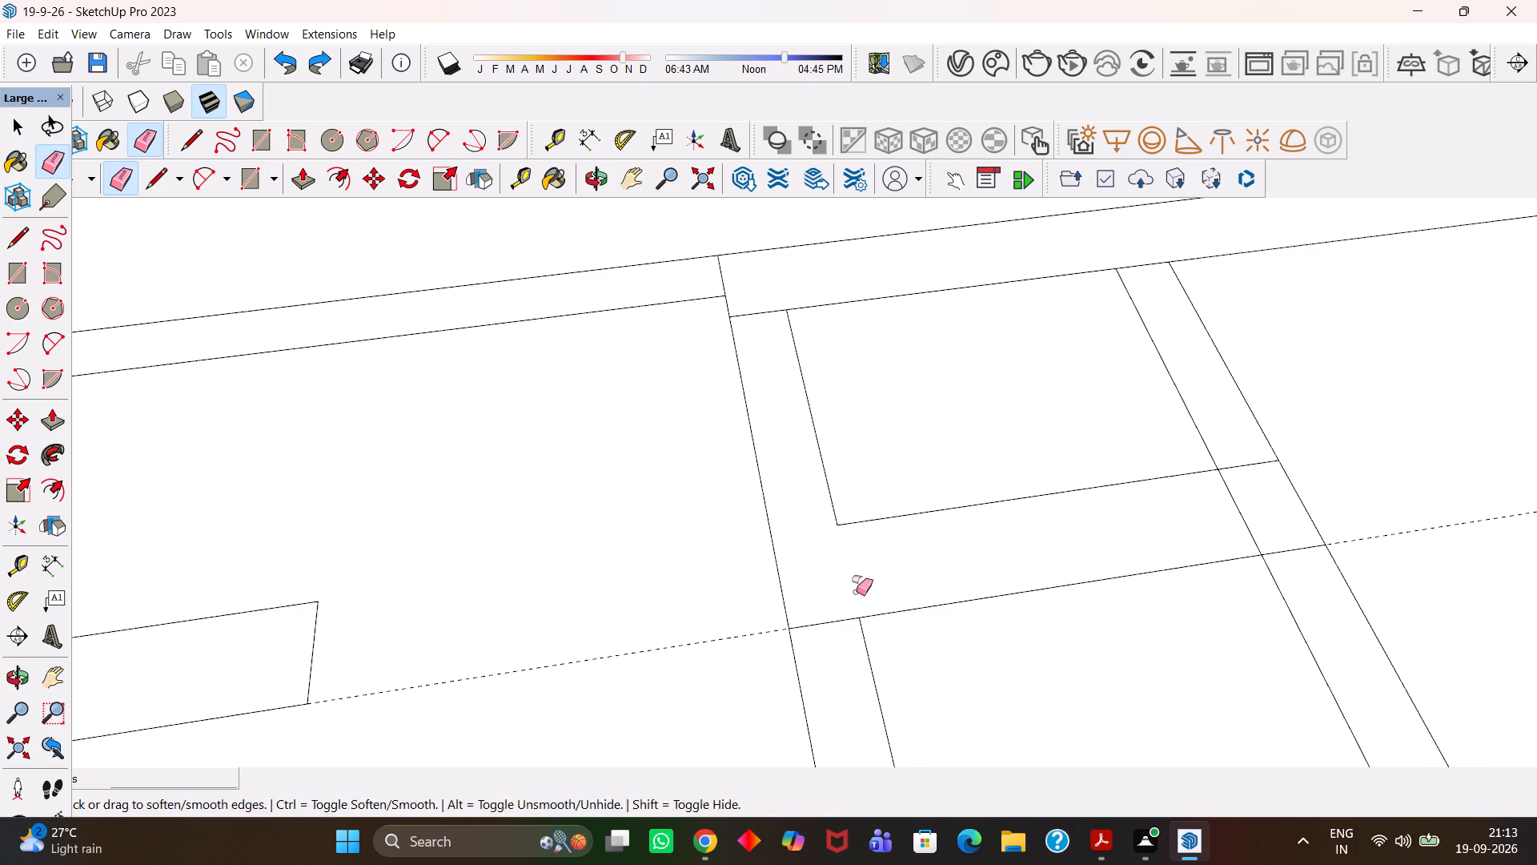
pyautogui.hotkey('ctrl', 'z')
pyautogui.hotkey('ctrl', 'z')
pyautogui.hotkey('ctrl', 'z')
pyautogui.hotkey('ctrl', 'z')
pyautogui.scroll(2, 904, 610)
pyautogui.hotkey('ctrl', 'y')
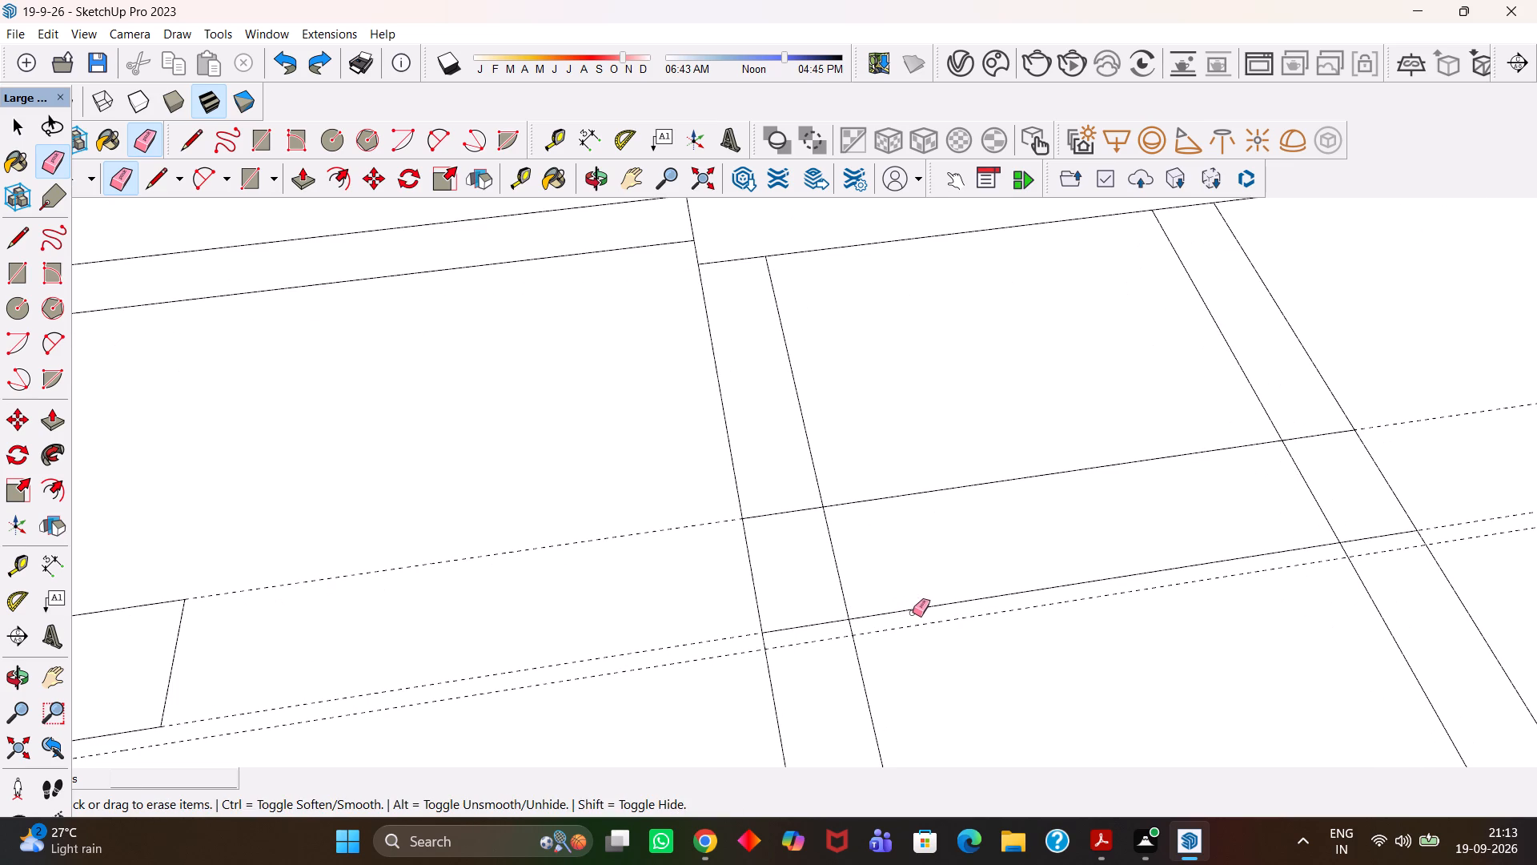
# Place a guide along the narrow room's centreline, 1'6" from its first partition's inner face, and another 1' from it towards that partition.
pyautogui.scroll(-4, 913, 613)
pyautogui.press('t')
pyautogui.click(861, 573)
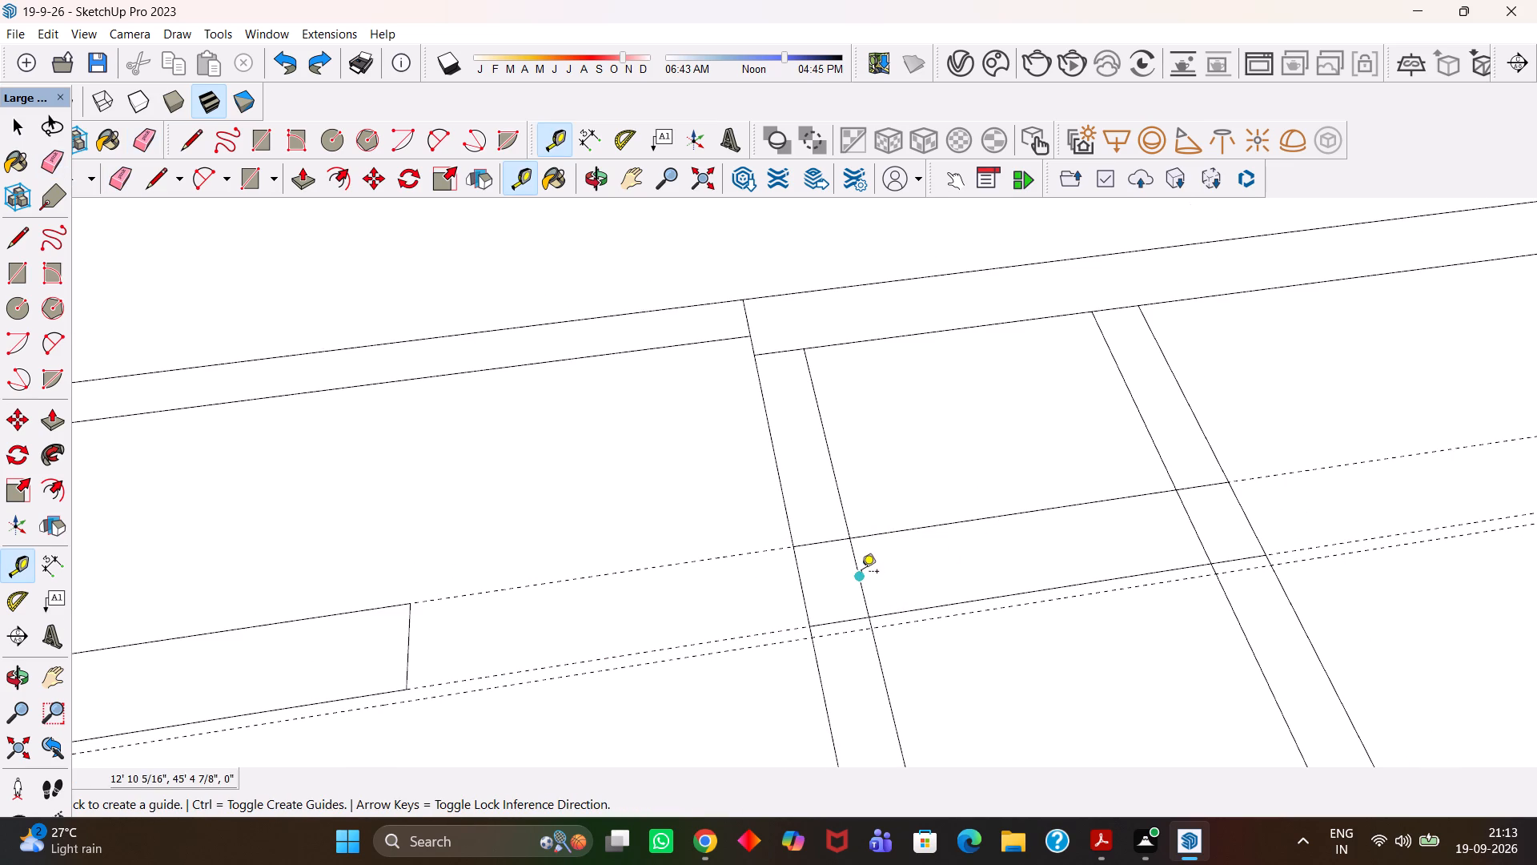
pyautogui.click(1018, 514)
pyautogui.click(1061, 637)
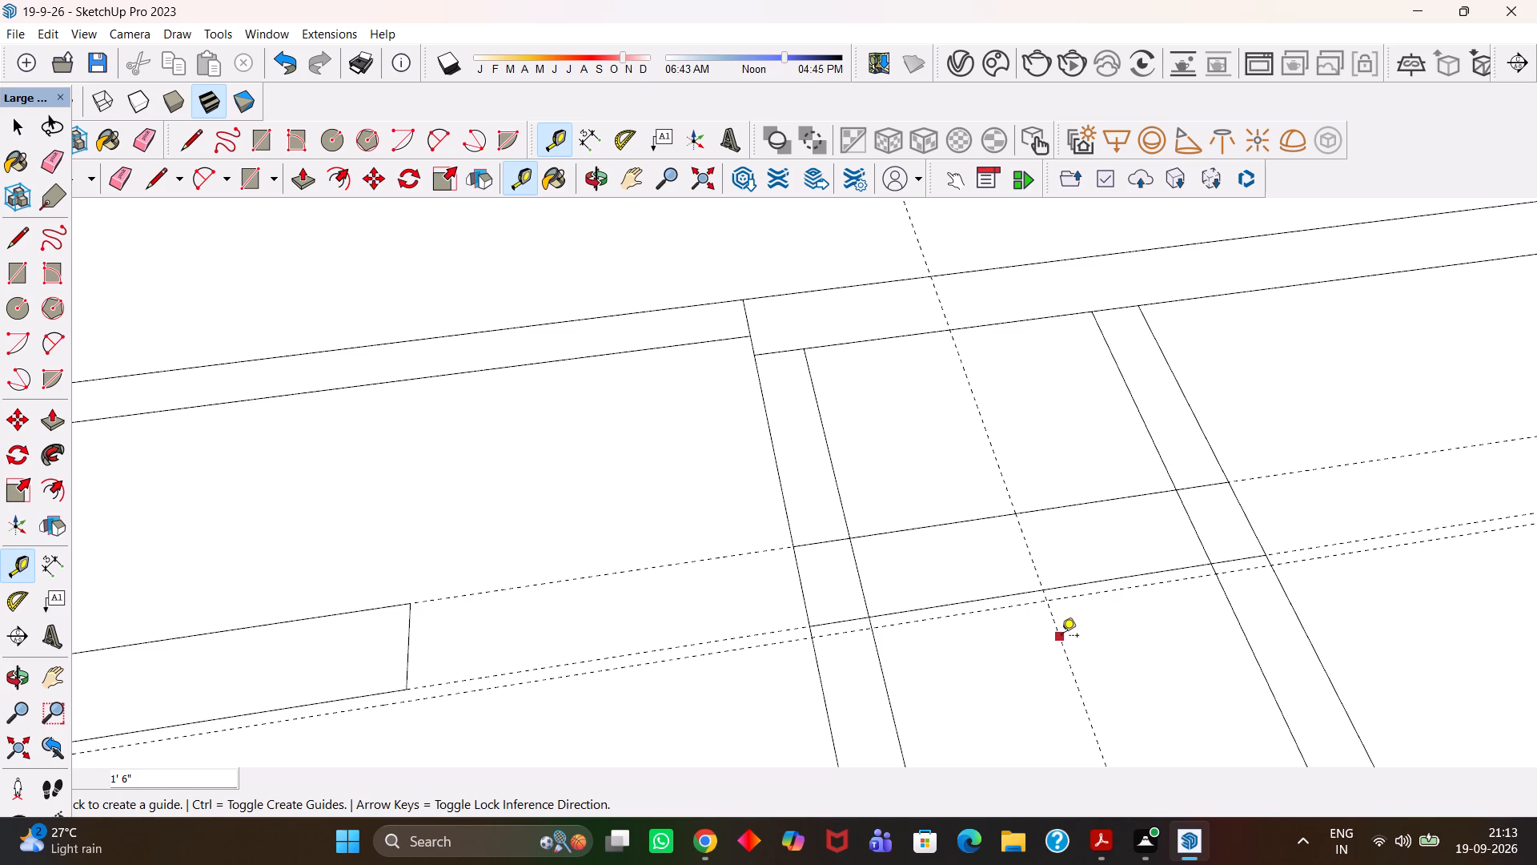
pyautogui.write("1'")
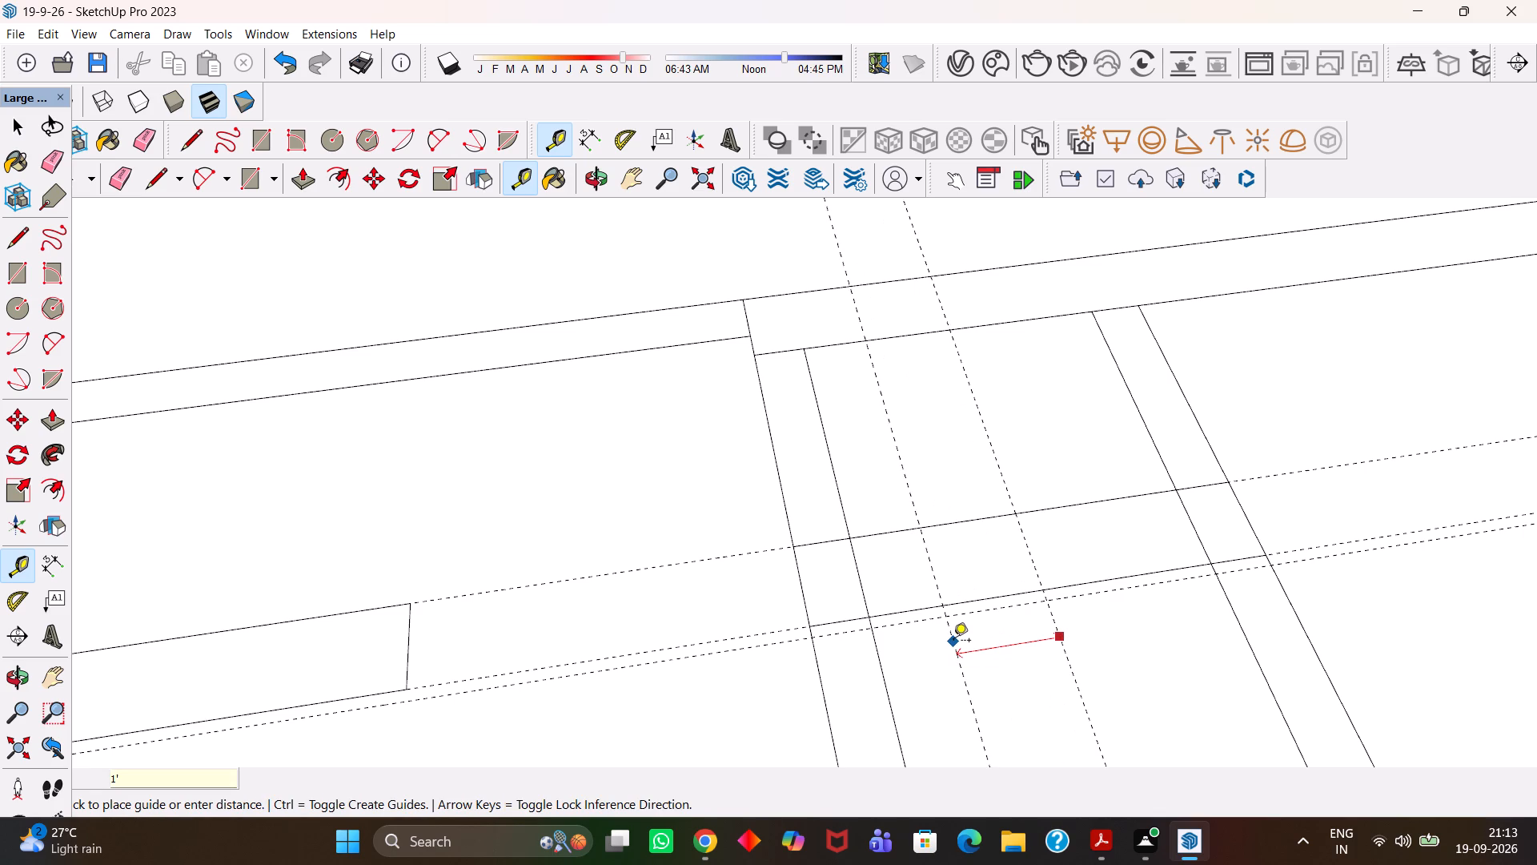
pyautogui.press('Return')
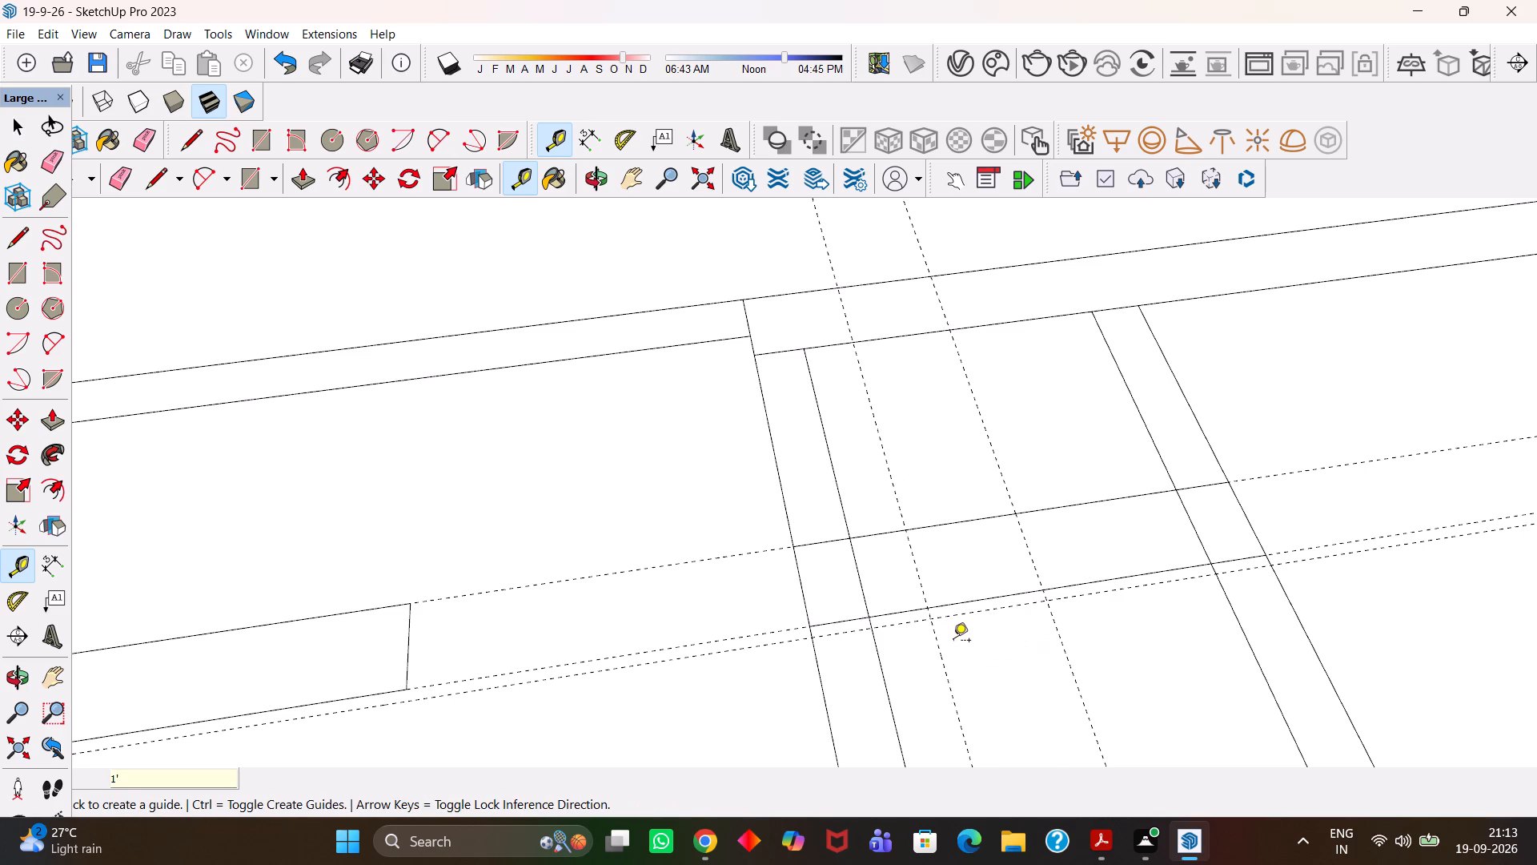
# Place a guide 1' from the narrow room's centreline guide, towards the second partition.
pyautogui.scroll(-9, 953, 642)
pyautogui.press('h')
pyautogui.moveTo(973, 648); pyautogui.dragTo(816, 427)
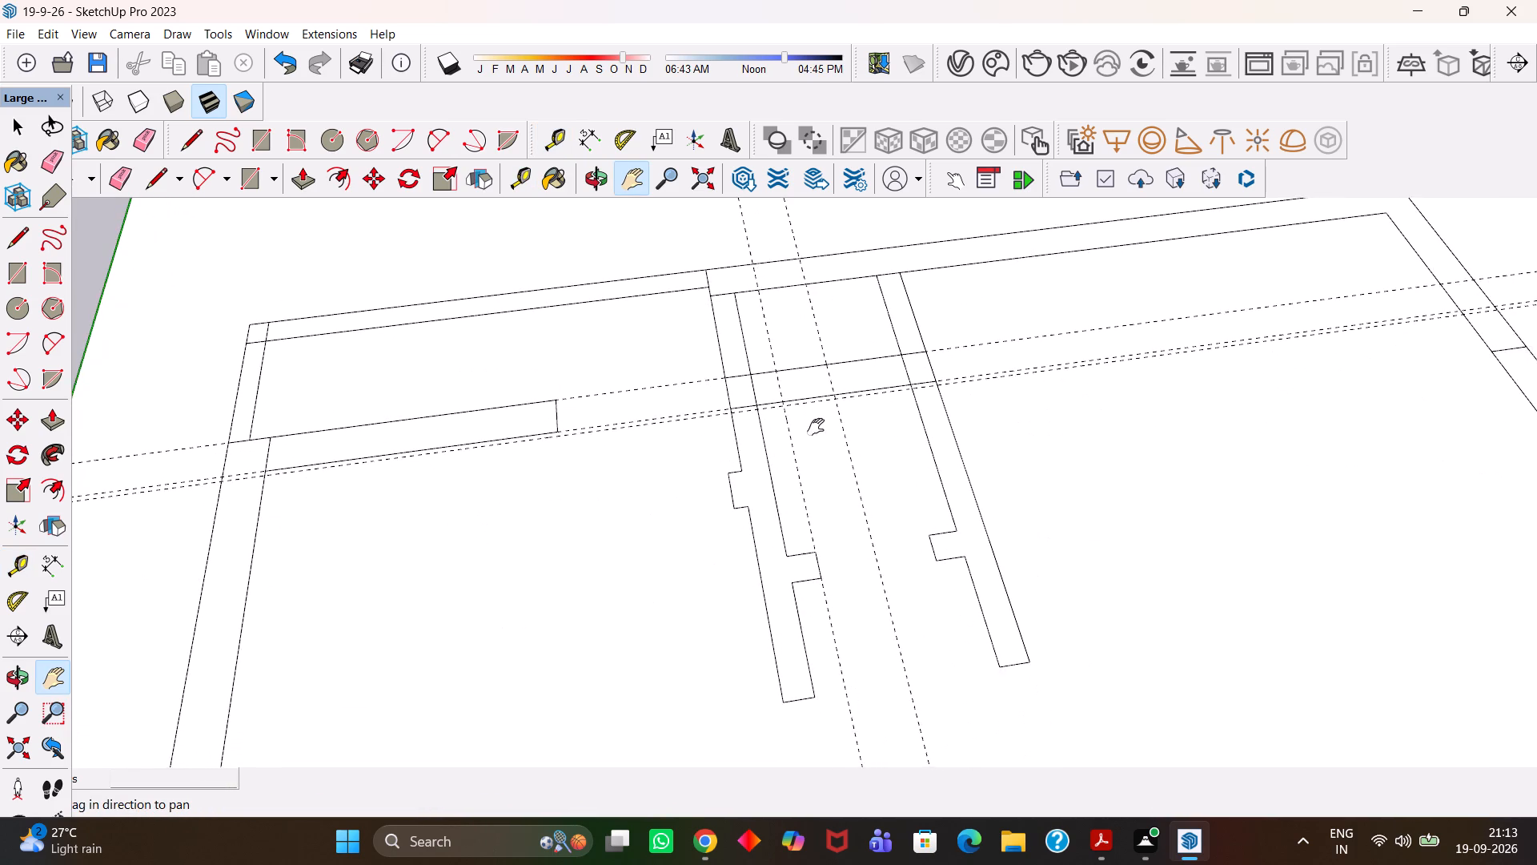
pyautogui.moveTo(821, 424); pyautogui.dragTo(872, 539)
pyautogui.scroll(3, 872, 539)
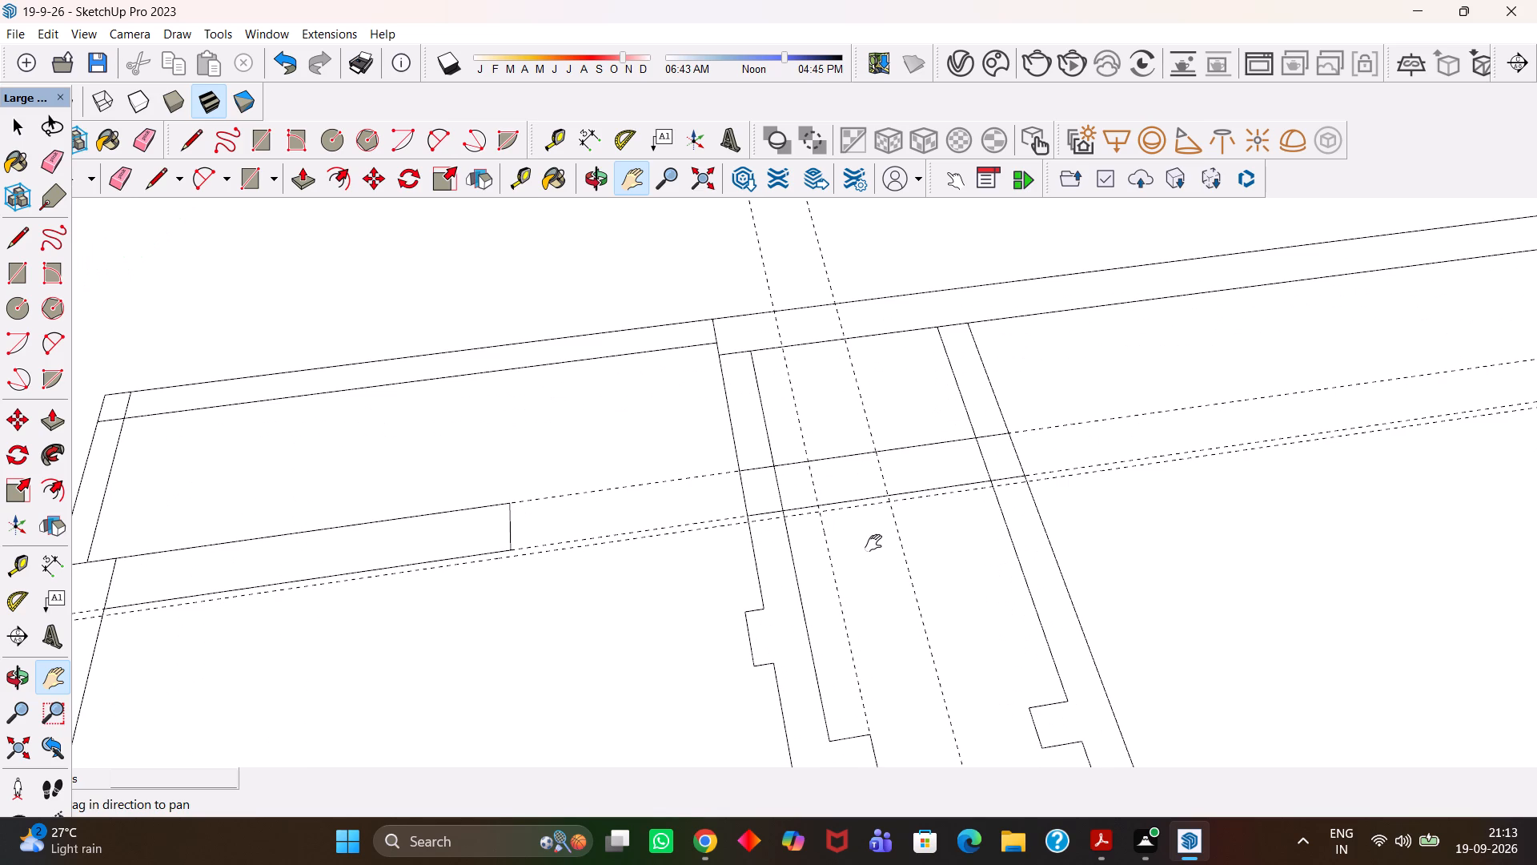
pyautogui.press('t')
pyautogui.click(913, 588)
pyautogui.click(1036, 730)
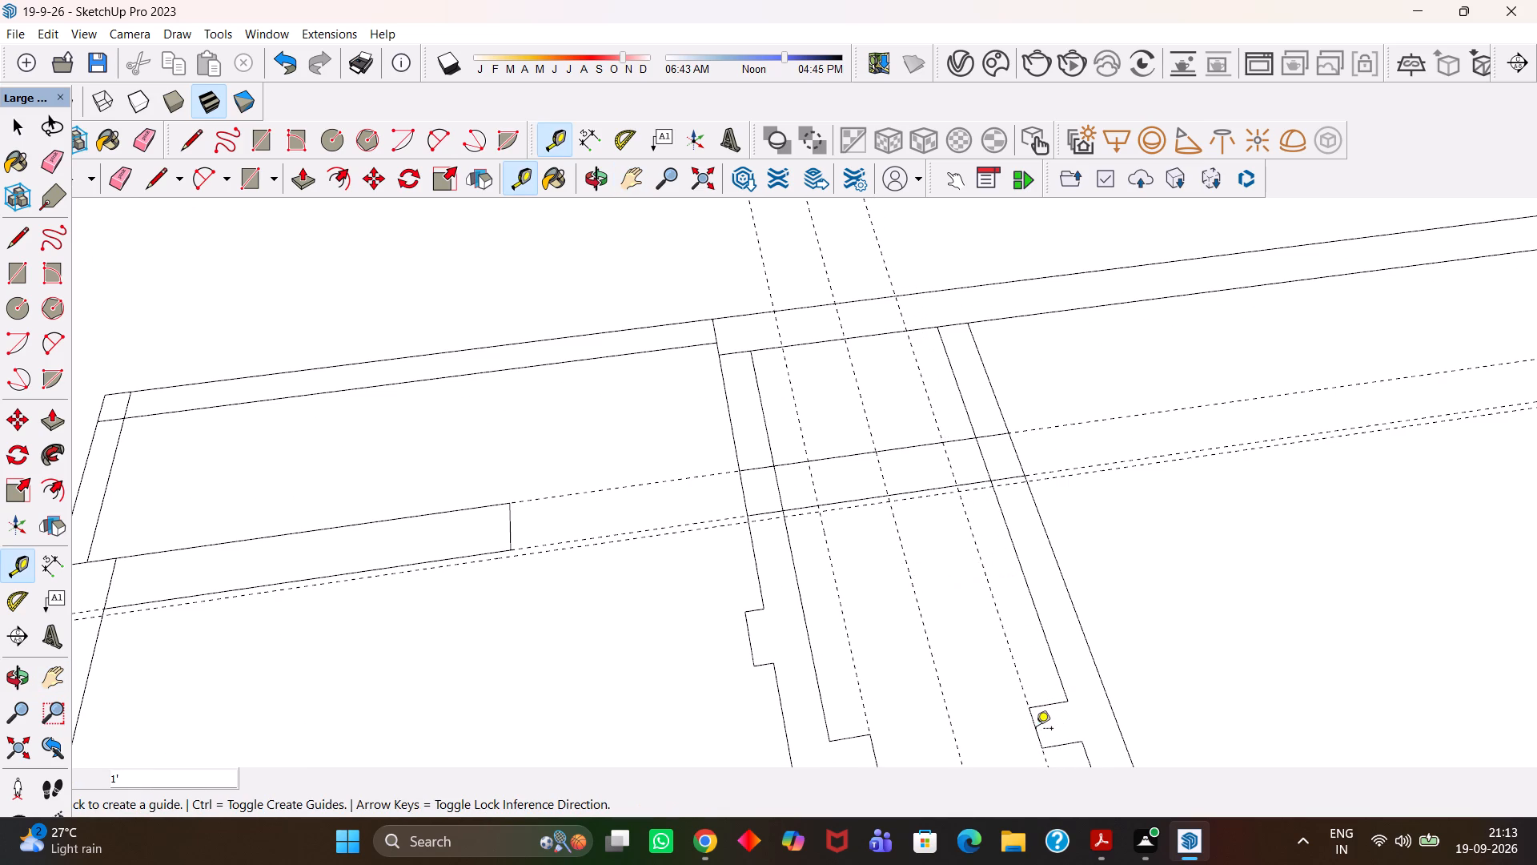
# Draw a 2' wide window rectangle across the 9" cross wall between the outer guides, with a lengthwise line through its middle.
pyautogui.scroll(3, 866, 545)
pyautogui.press('r')
pyautogui.click(803, 491)
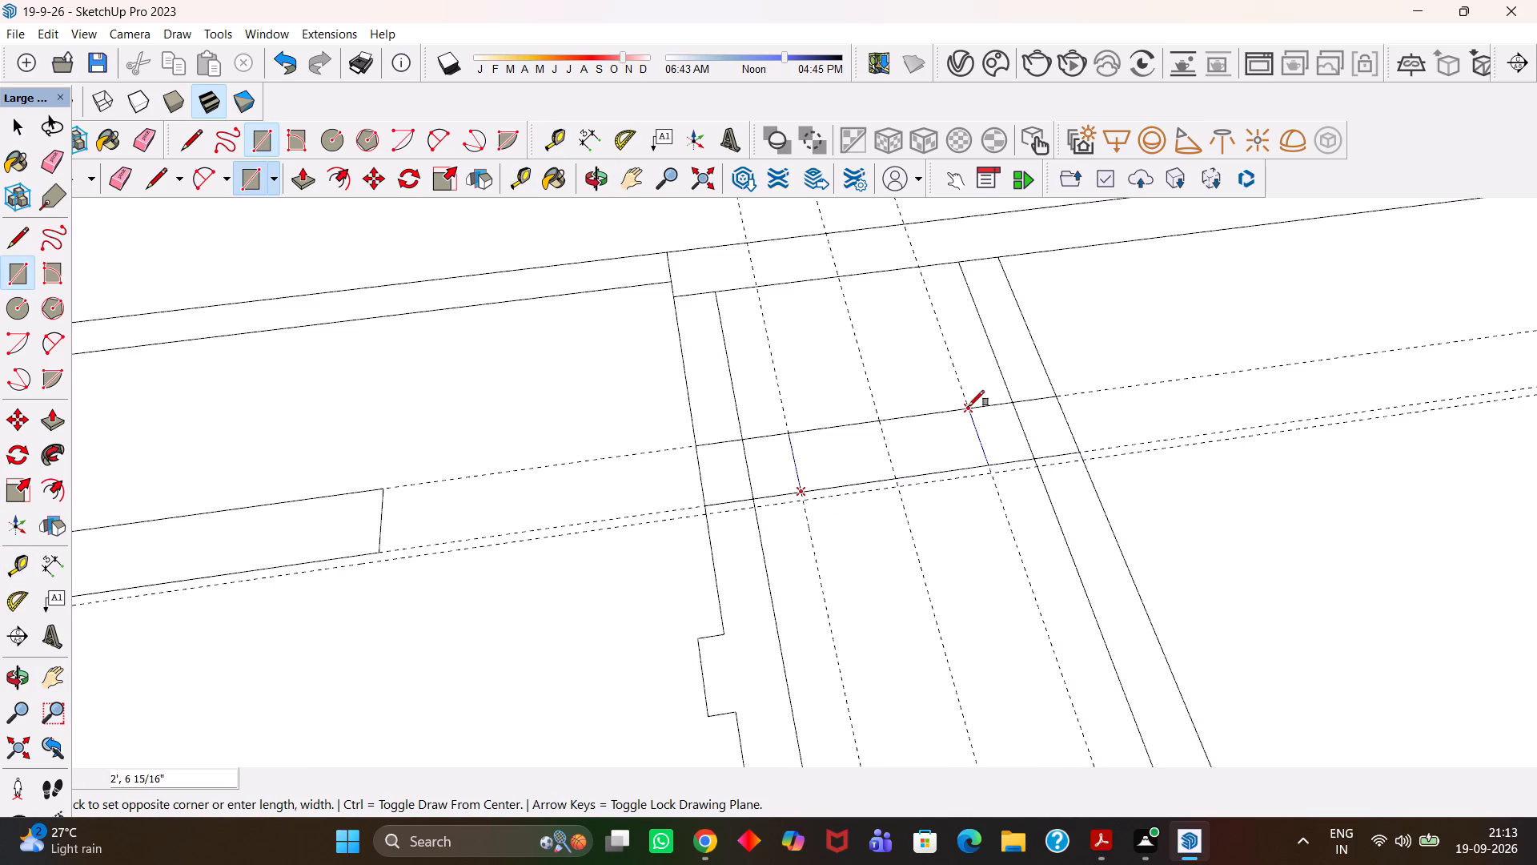
pyautogui.click(968, 406)
pyautogui.press('e')
pyautogui.scroll(-3, 967, 413)
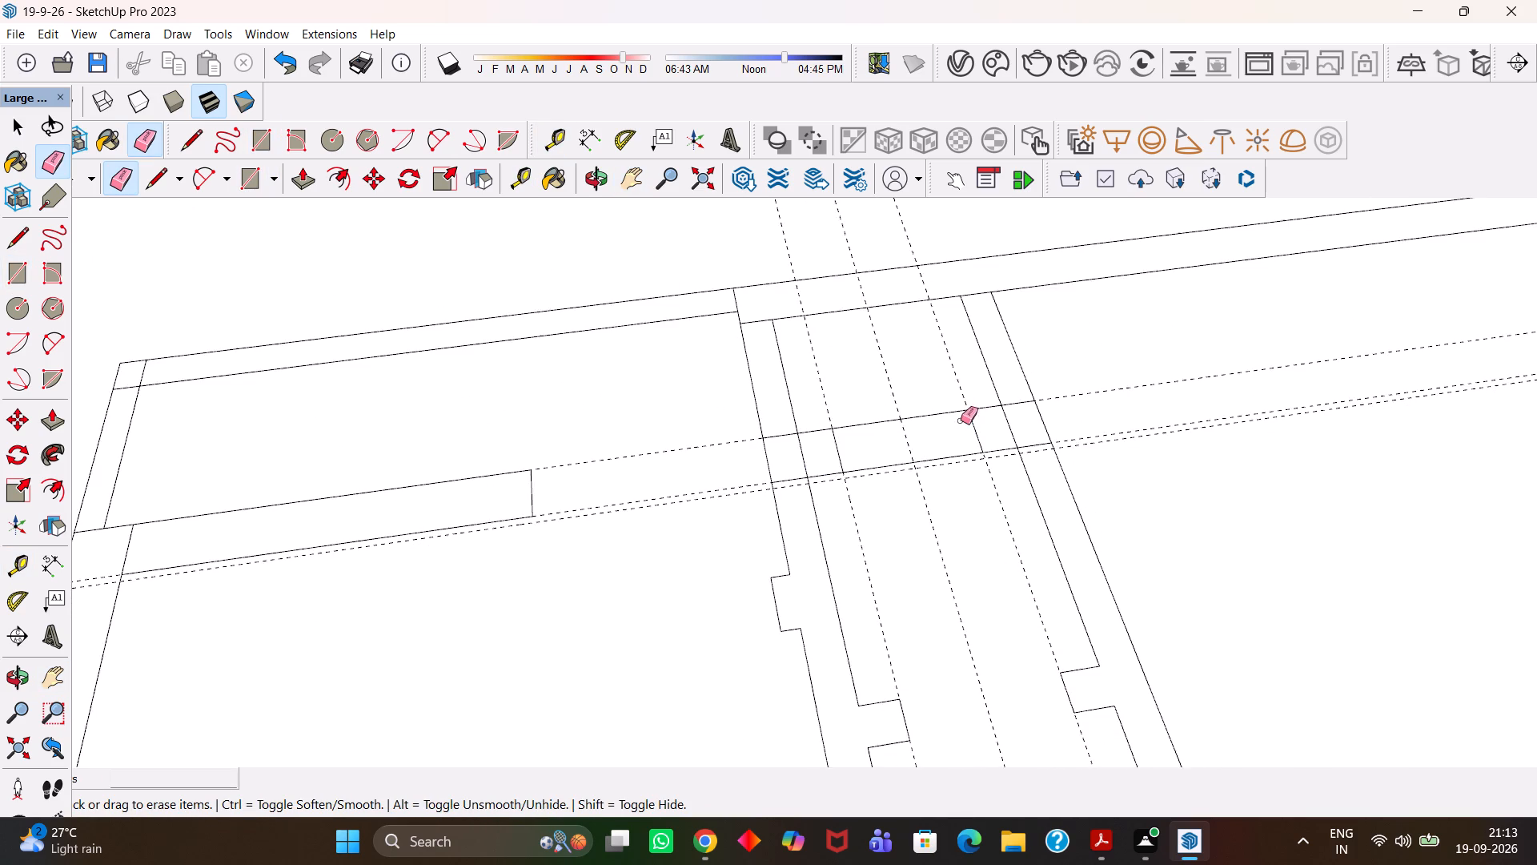
pyautogui.scroll(7, 961, 429)
pyautogui.press('l')
pyautogui.click(978, 428)
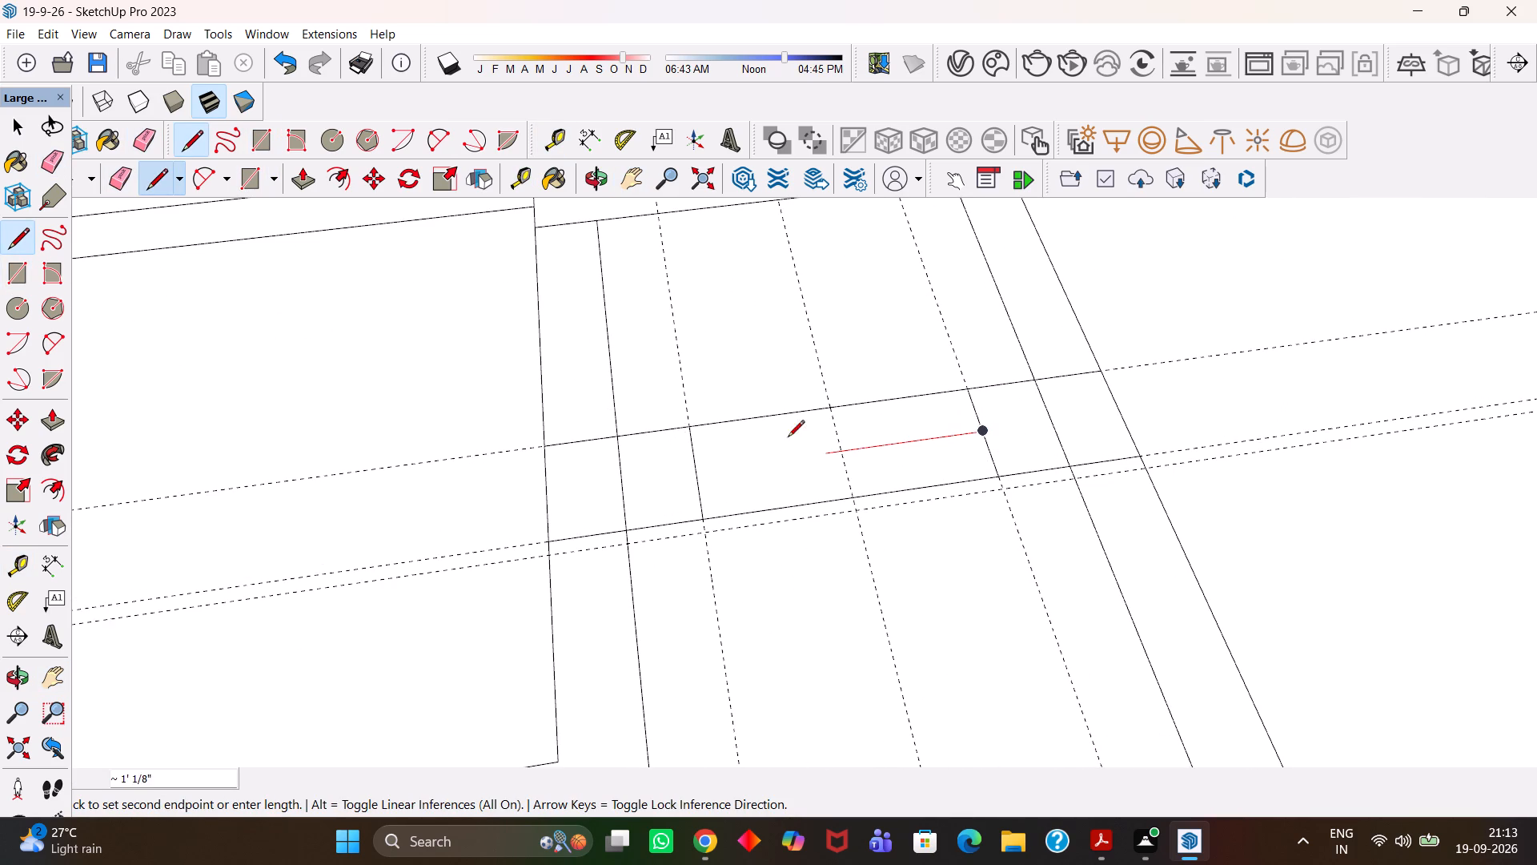
pyautogui.click(698, 463)
# Erase the guides, both partitions' inner lines crossing the 9" wall, and the wall lines crossing the first partition.
pyautogui.scroll(-3, 698, 463)
pyautogui.press('e')
pyautogui.moveTo(681, 394); pyautogui.dragTo(681, 393)
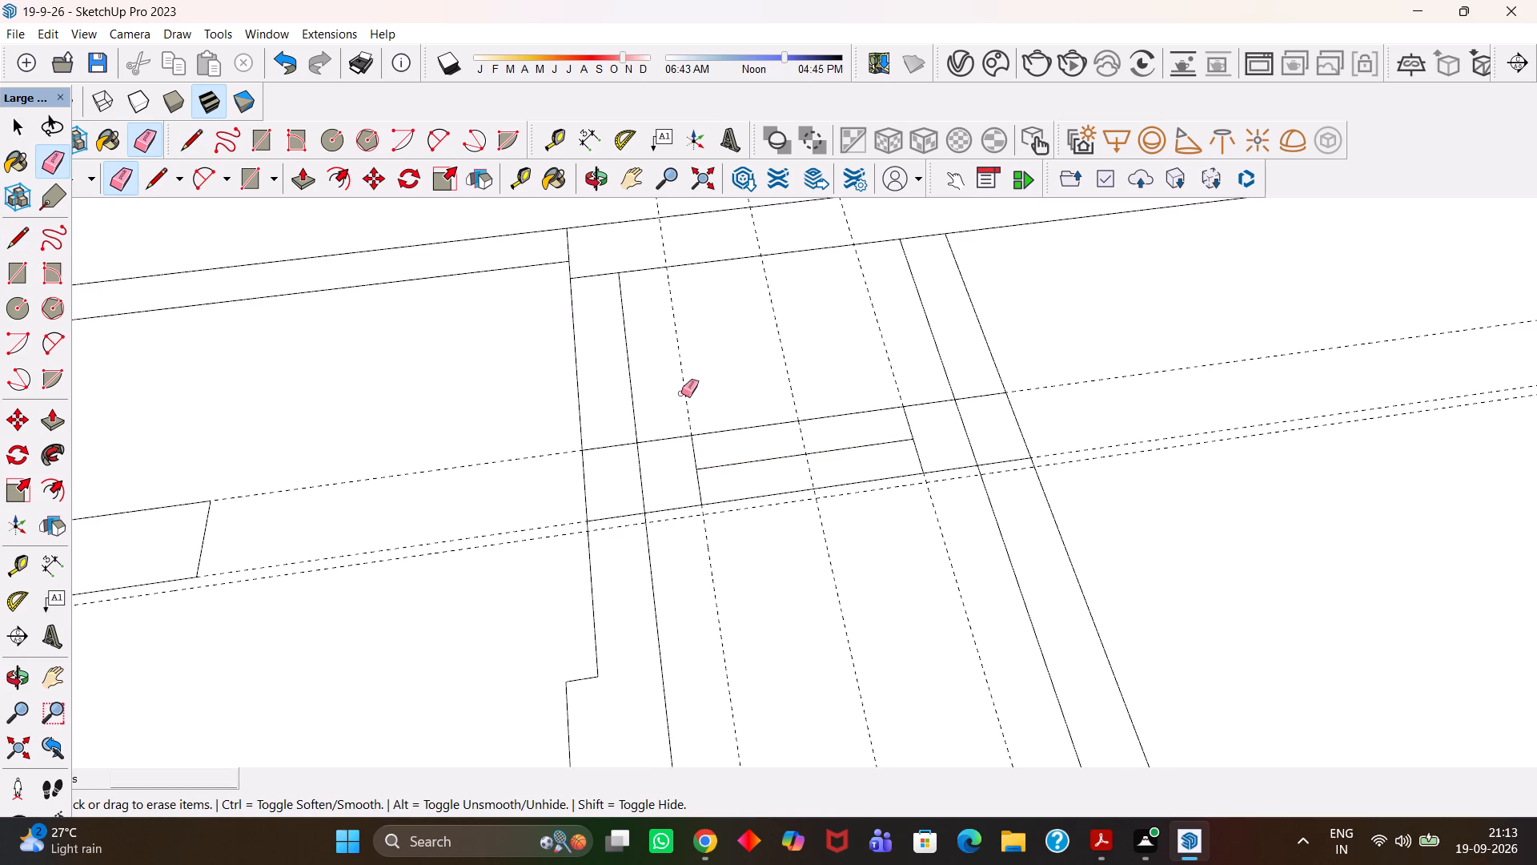
pyautogui.moveTo(681, 393); pyautogui.dragTo(901, 364)
pyautogui.scroll(-2, 845, 364)
pyautogui.scroll(2, 920, 423)
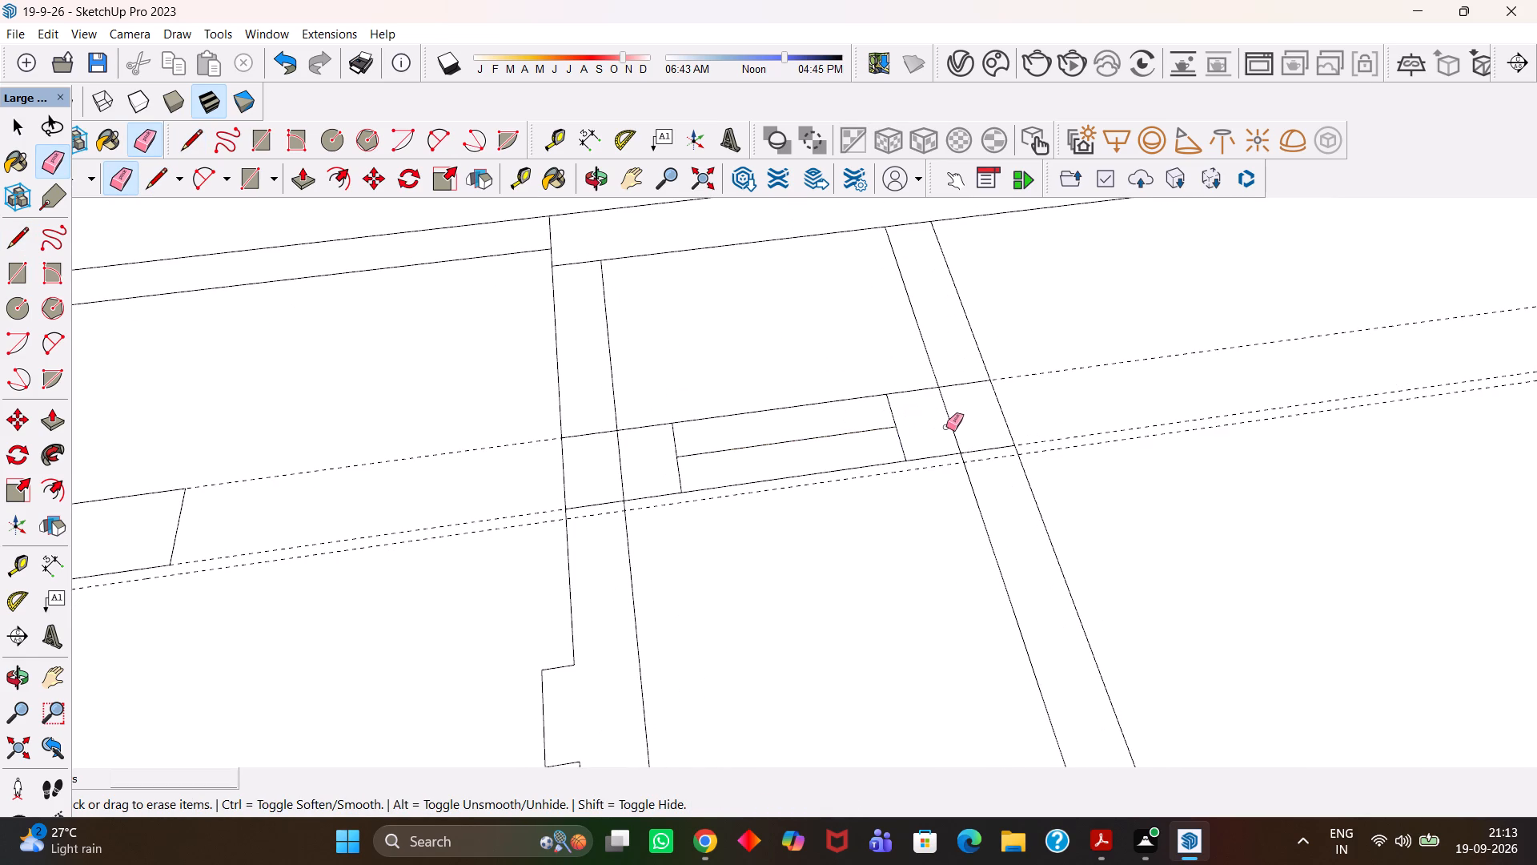
pyautogui.moveTo(946, 427); pyautogui.dragTo(962, 427)
pyautogui.moveTo(635, 461); pyautogui.dragTo(605, 468)
pyautogui.moveTo(592, 445); pyautogui.dragTo(595, 516)
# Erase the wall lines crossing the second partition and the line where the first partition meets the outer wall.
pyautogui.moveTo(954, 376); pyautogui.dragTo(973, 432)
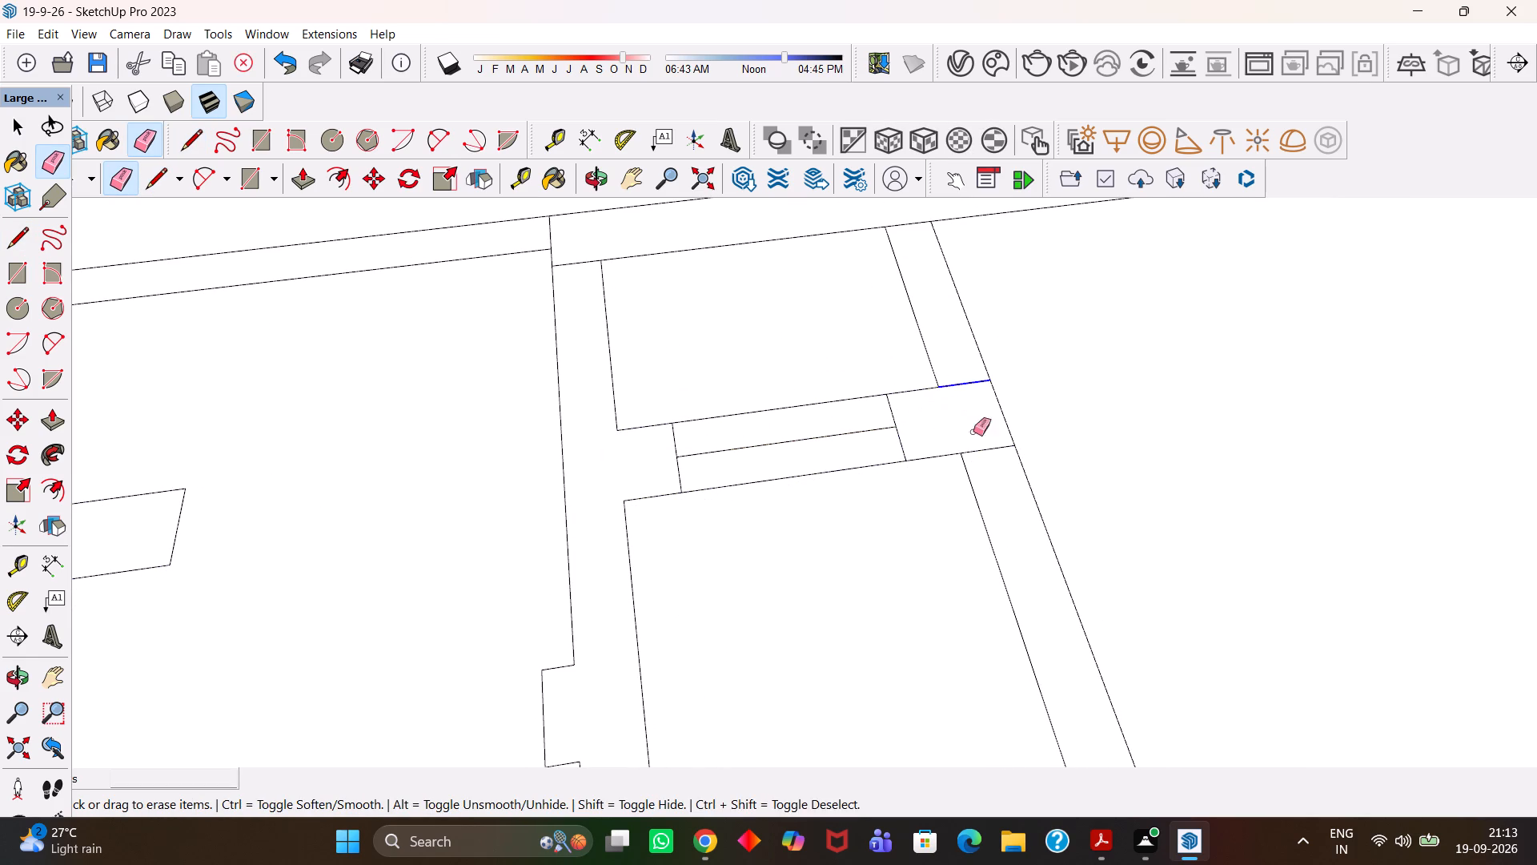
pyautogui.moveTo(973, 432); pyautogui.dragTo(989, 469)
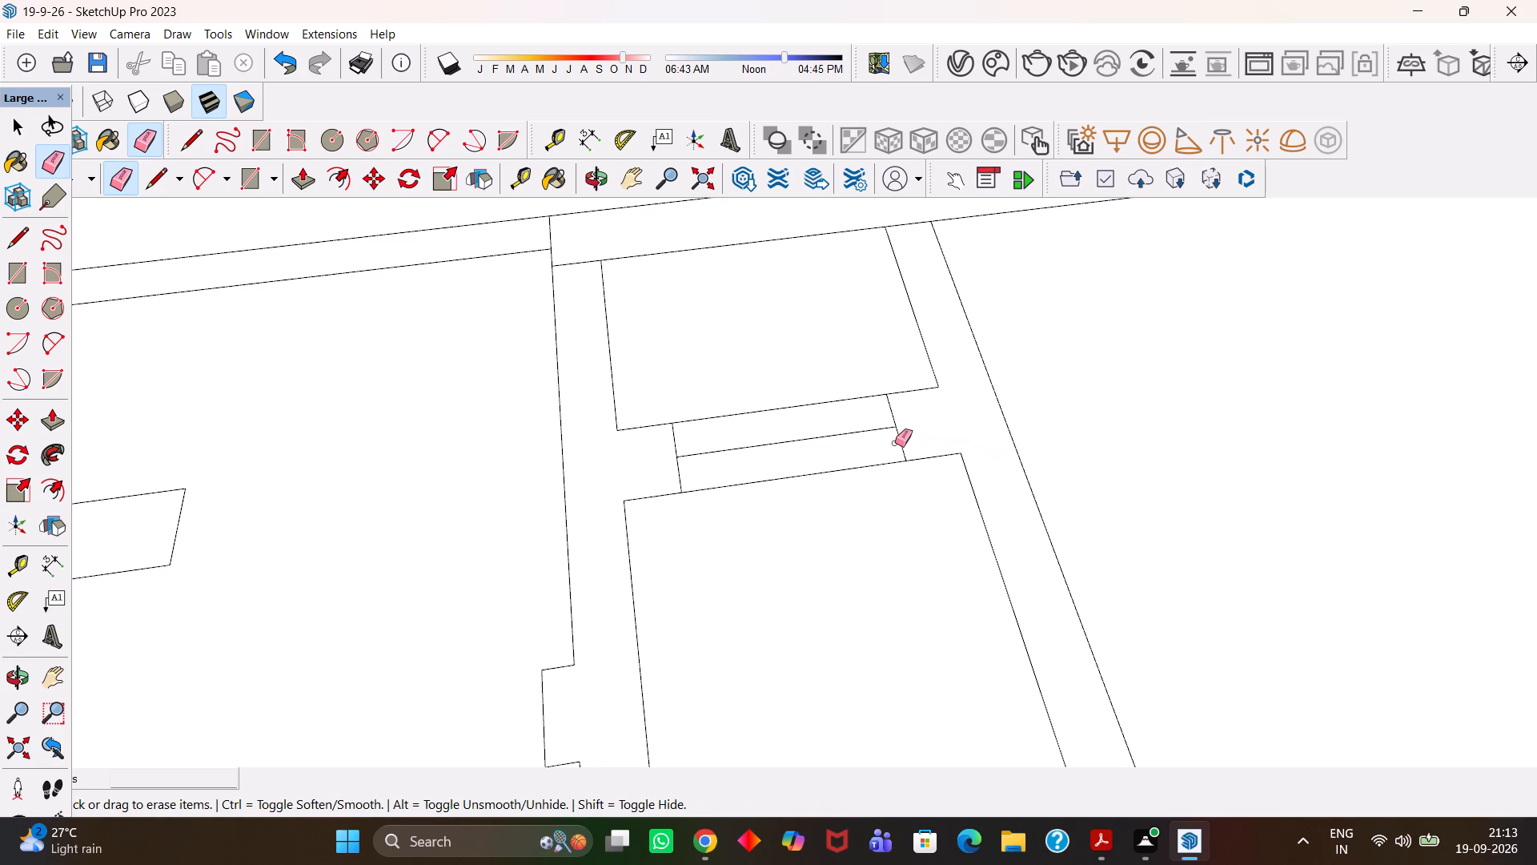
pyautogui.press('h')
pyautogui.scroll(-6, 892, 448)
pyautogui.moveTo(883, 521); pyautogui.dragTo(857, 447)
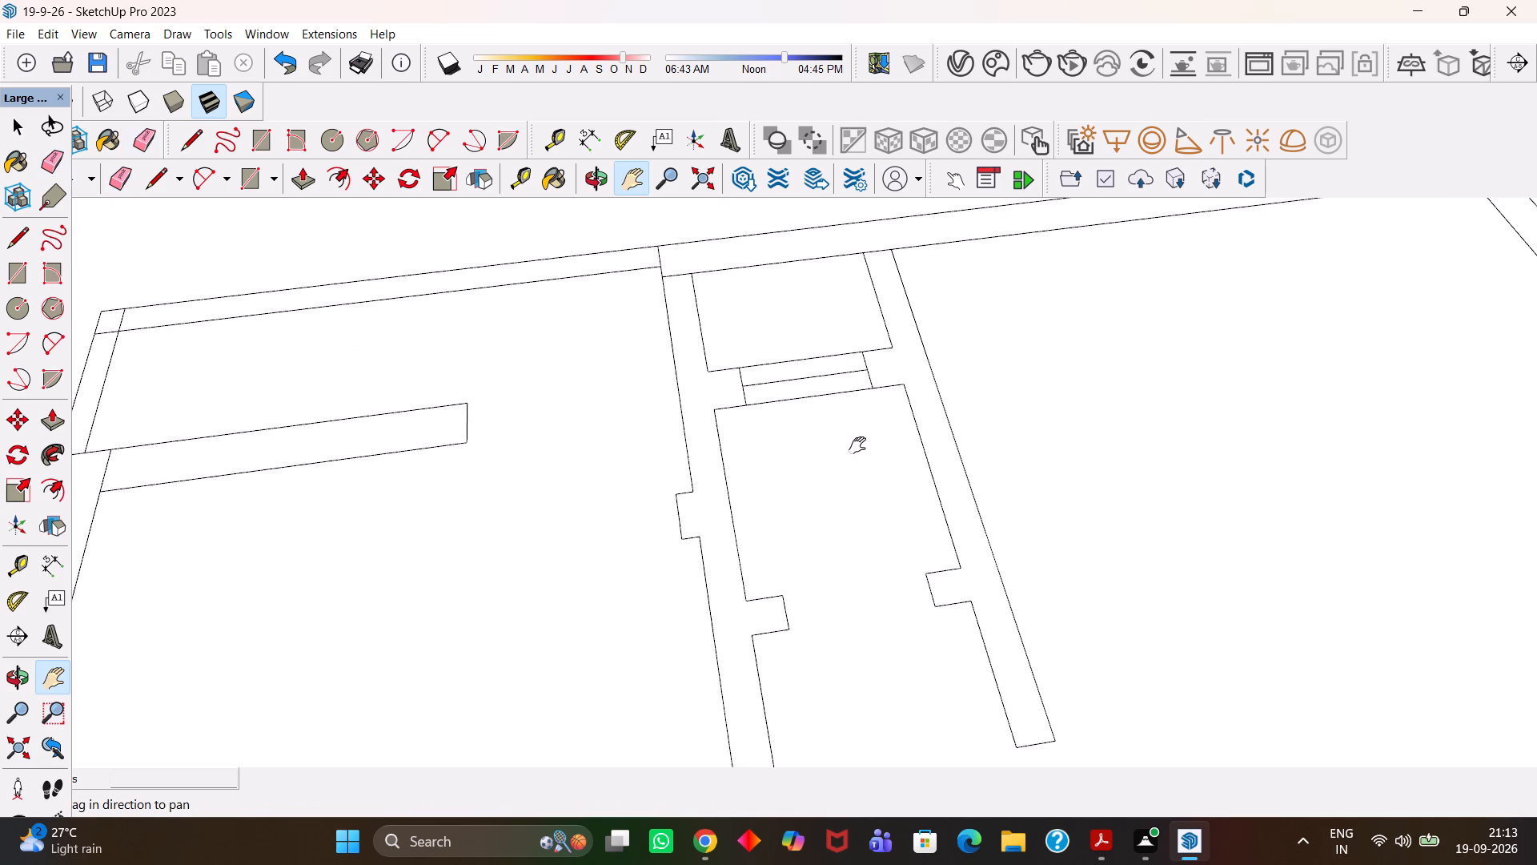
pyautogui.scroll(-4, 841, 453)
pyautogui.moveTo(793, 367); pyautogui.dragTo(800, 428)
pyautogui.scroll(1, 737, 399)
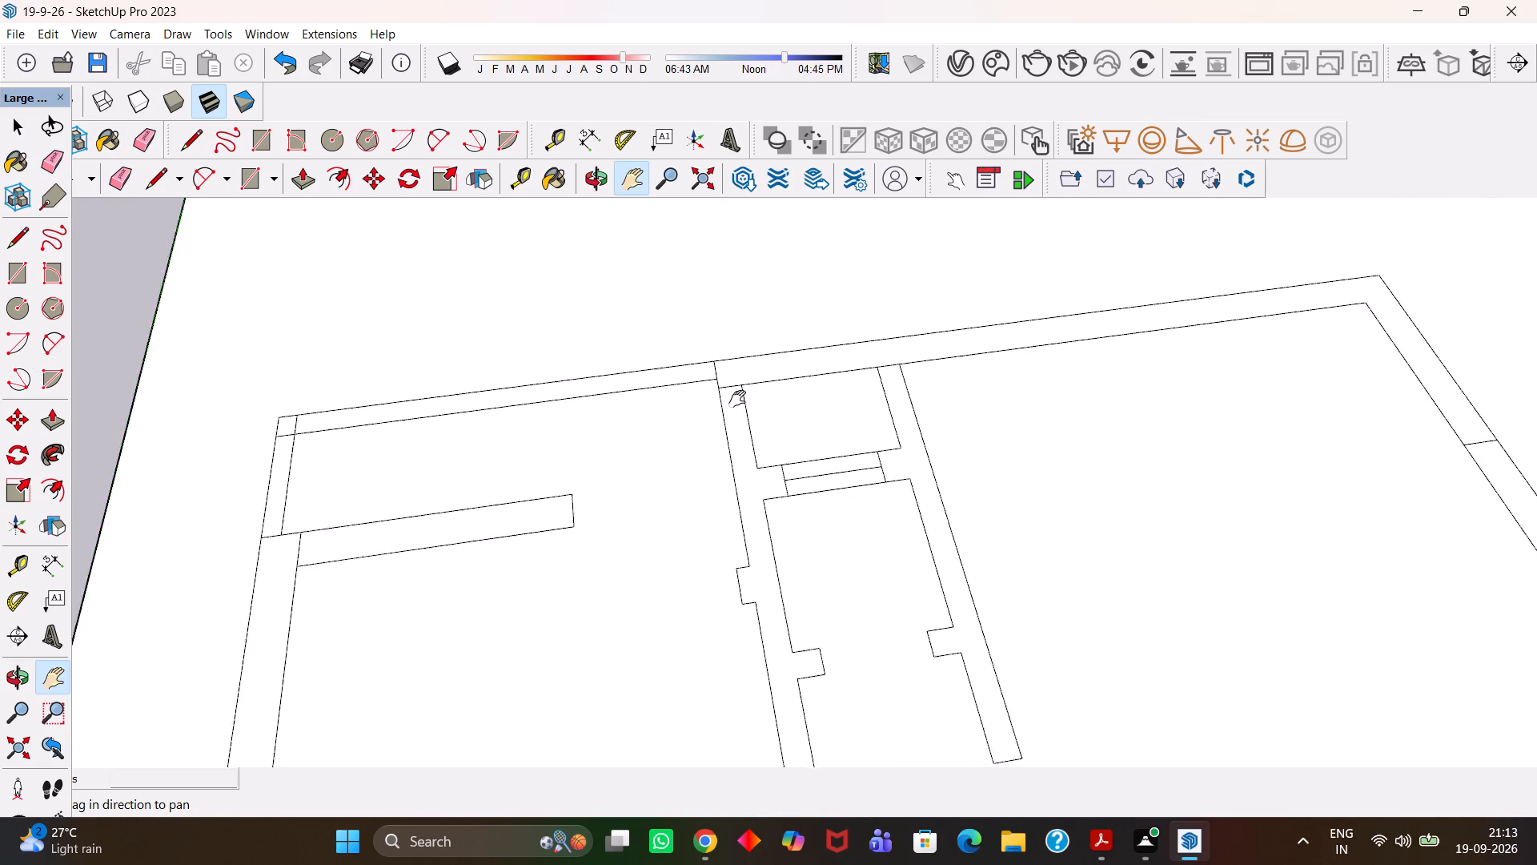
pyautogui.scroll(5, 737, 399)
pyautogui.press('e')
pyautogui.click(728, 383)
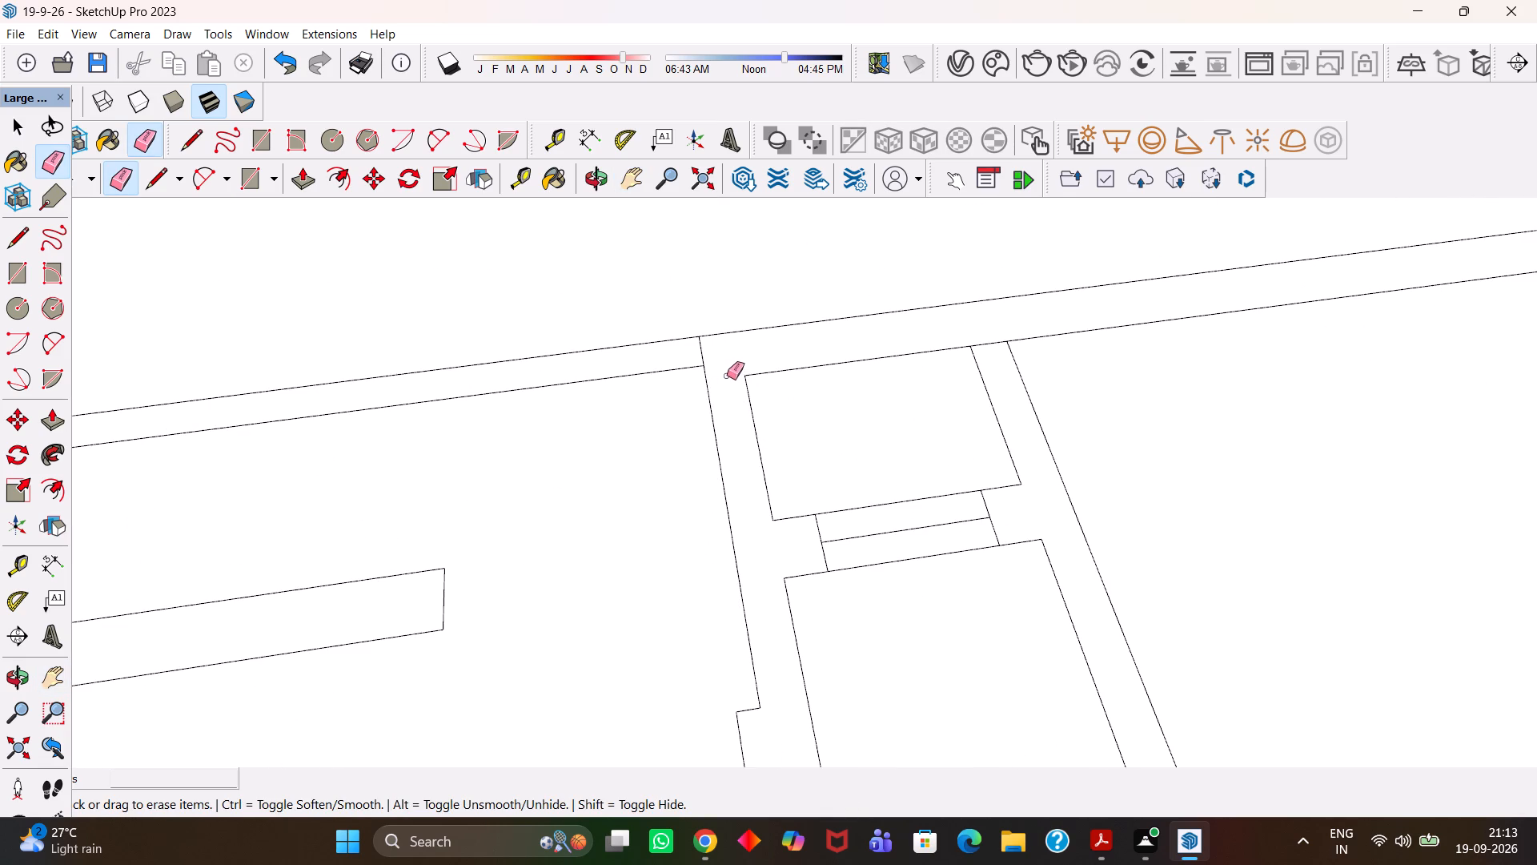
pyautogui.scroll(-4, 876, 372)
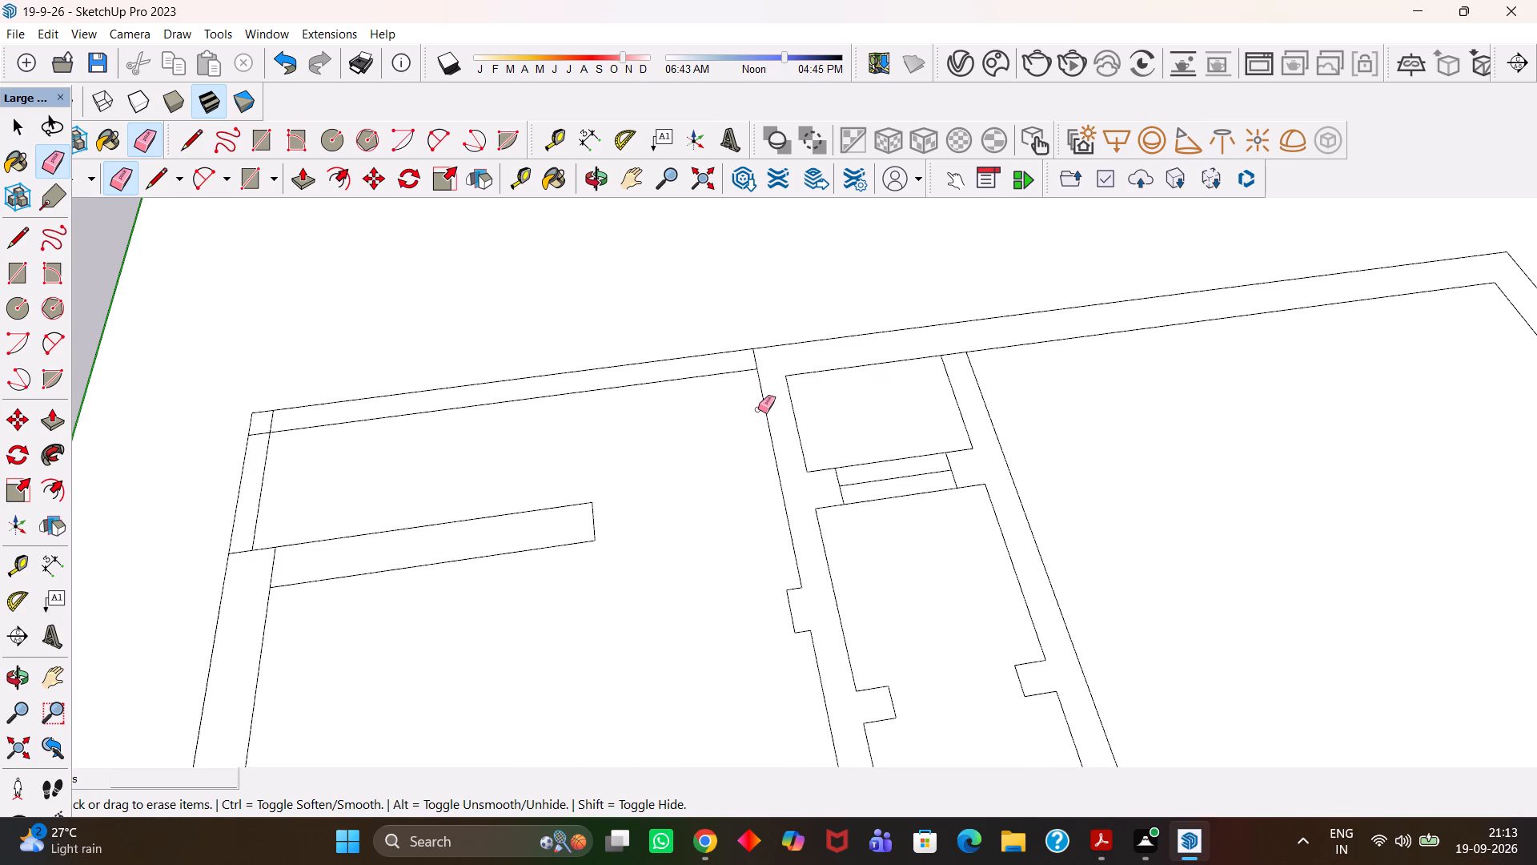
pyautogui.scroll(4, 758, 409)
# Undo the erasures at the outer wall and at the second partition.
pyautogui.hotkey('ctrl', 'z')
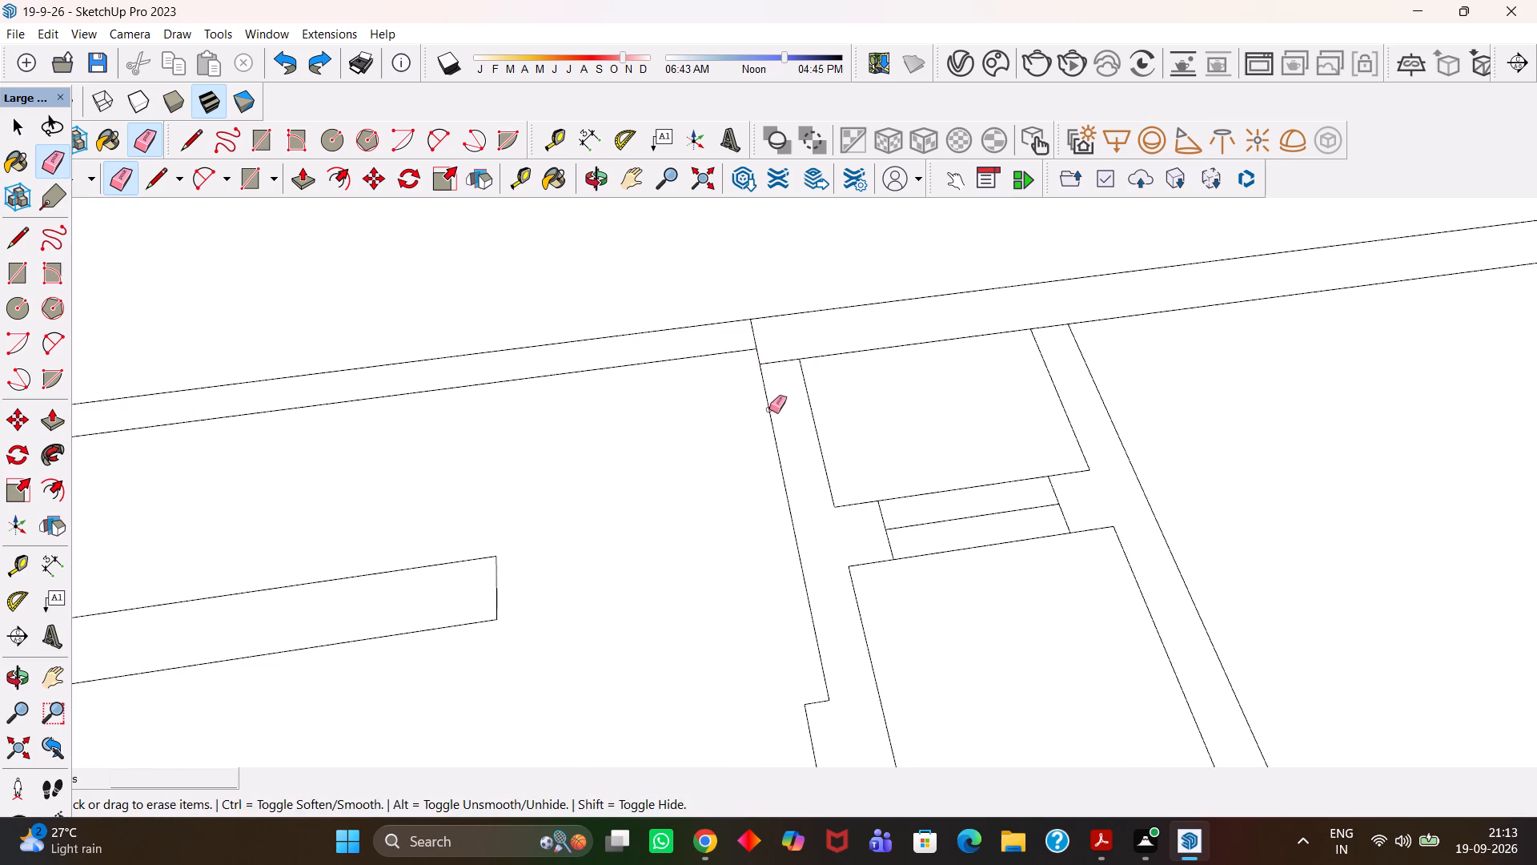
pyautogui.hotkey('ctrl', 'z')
# Extend the 9" wall's face line across the first partition and erase the partition stretch between it and the outer wall.
pyautogui.scroll(2, 836, 472)
pyautogui.press('l')
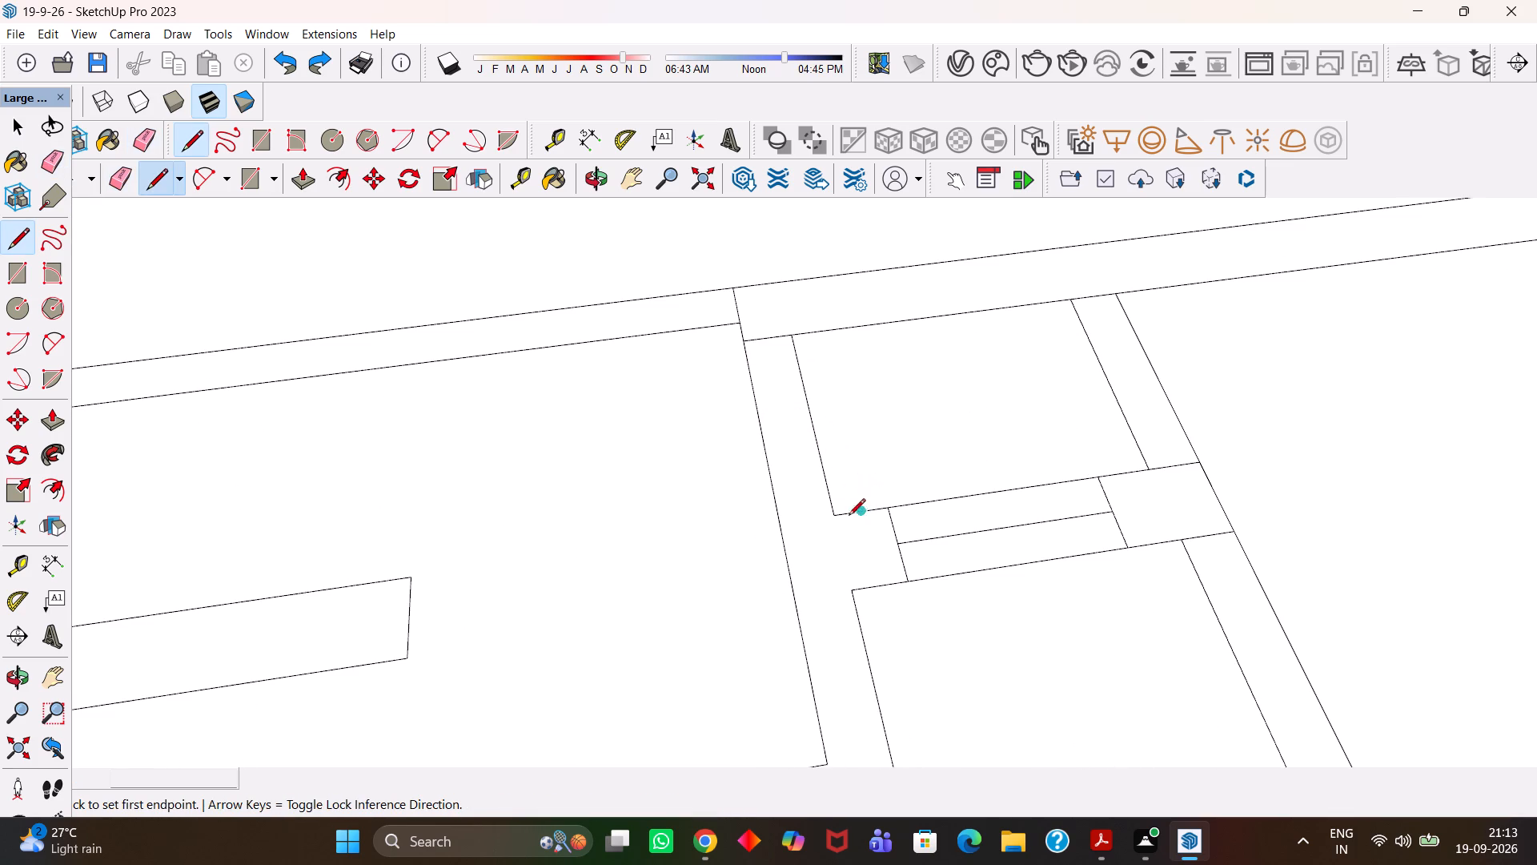
pyautogui.click(838, 514)
pyautogui.click(774, 528)
pyautogui.scroll(-2, 774, 528)
pyautogui.press('e')
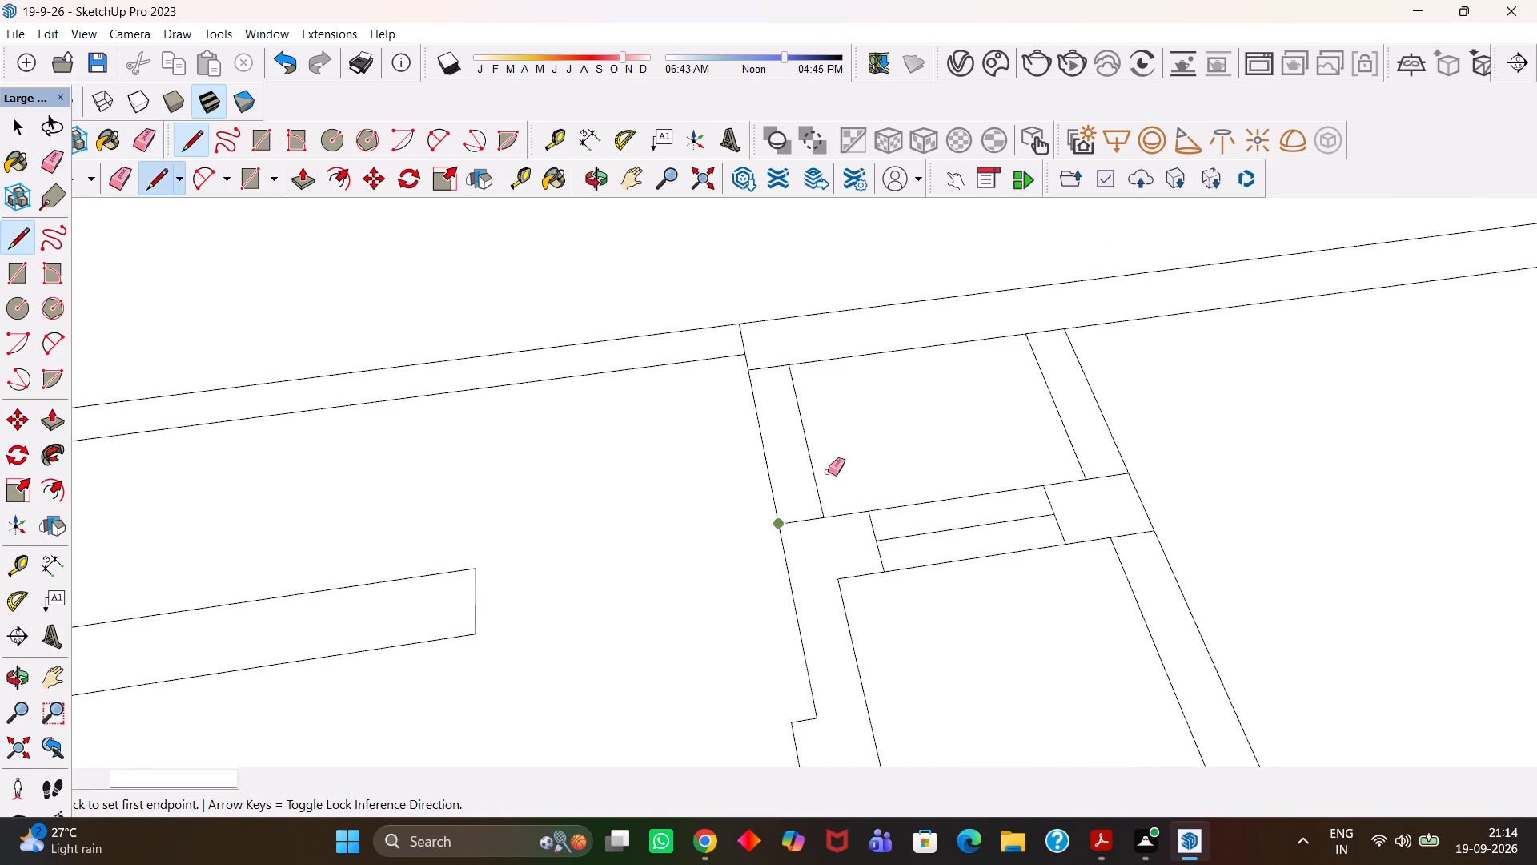
pyautogui.moveTo(852, 446); pyautogui.dragTo(746, 461)
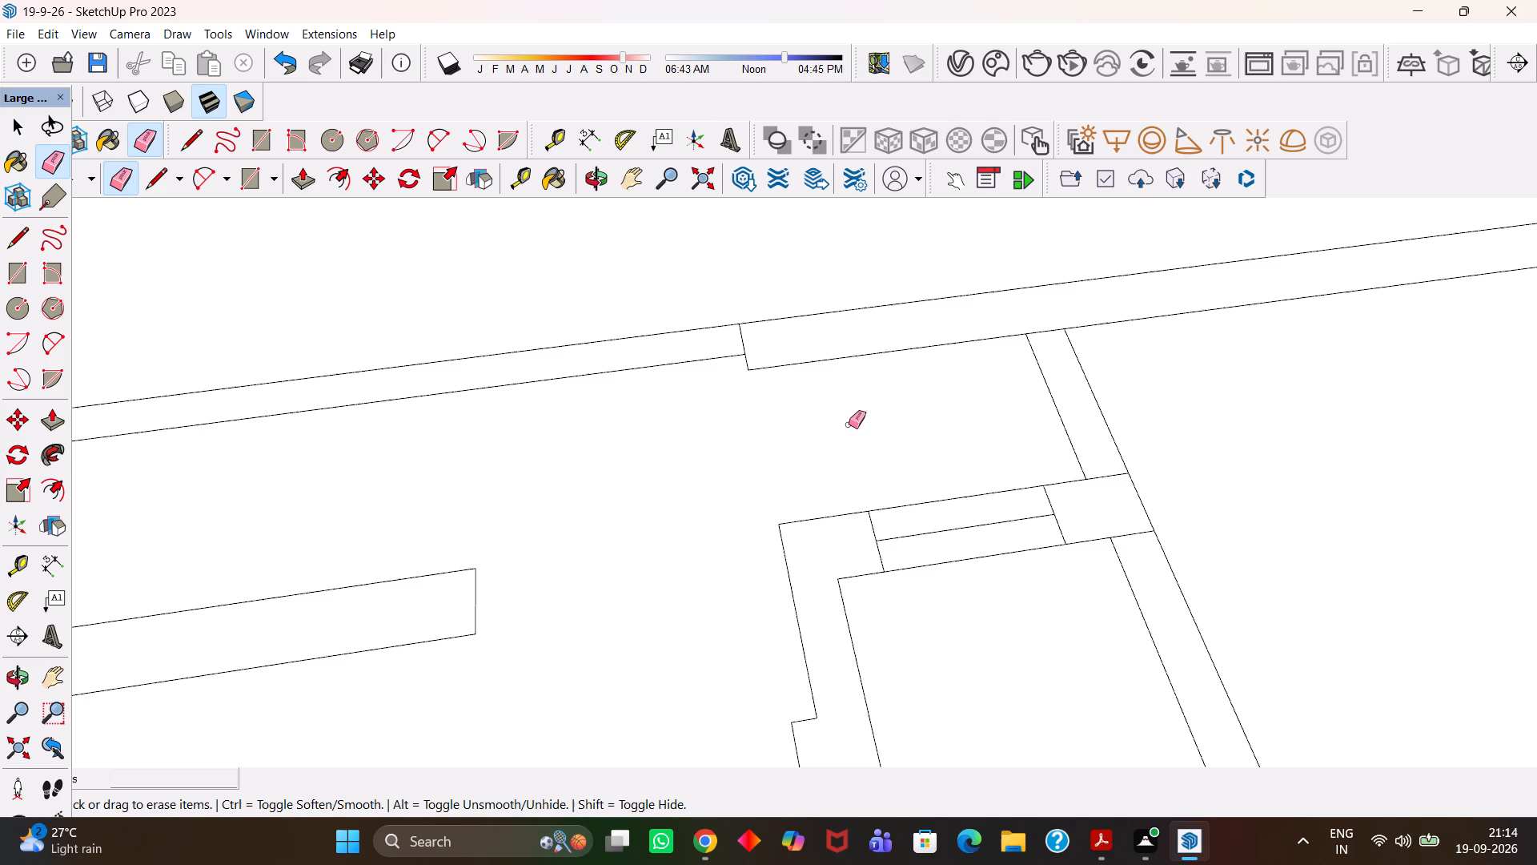
# Draw a 9" line closing the base of the small projection on the first partition's outer face, and erase the projection.
pyautogui.scroll(-5, 771, 425)
pyautogui.scroll(5, 758, 462)
pyautogui.press('t')
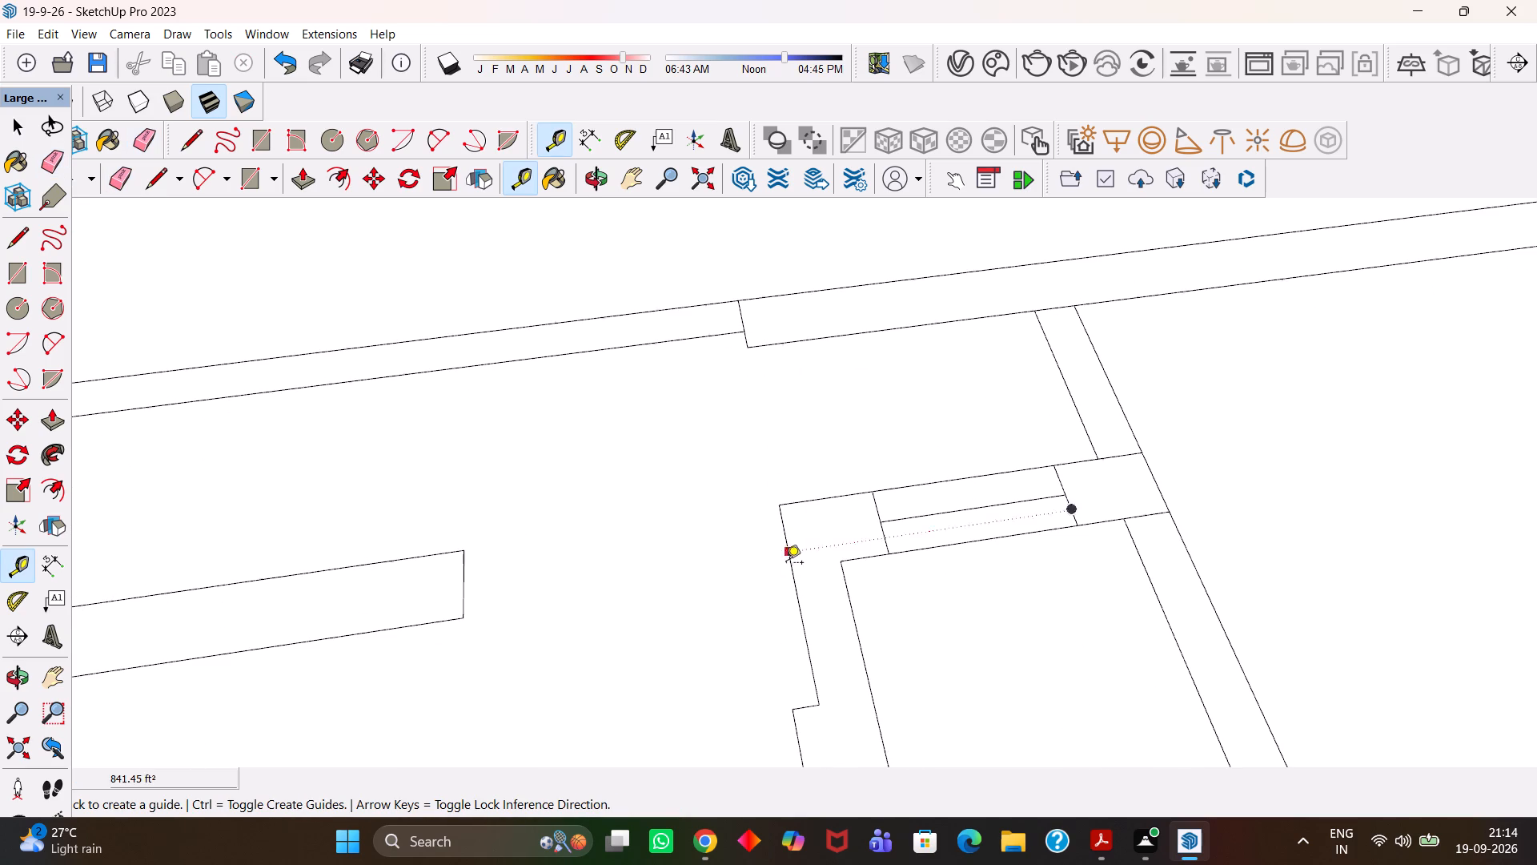
pyautogui.scroll(-5, 769, 561)
pyautogui.scroll(2, 789, 618)
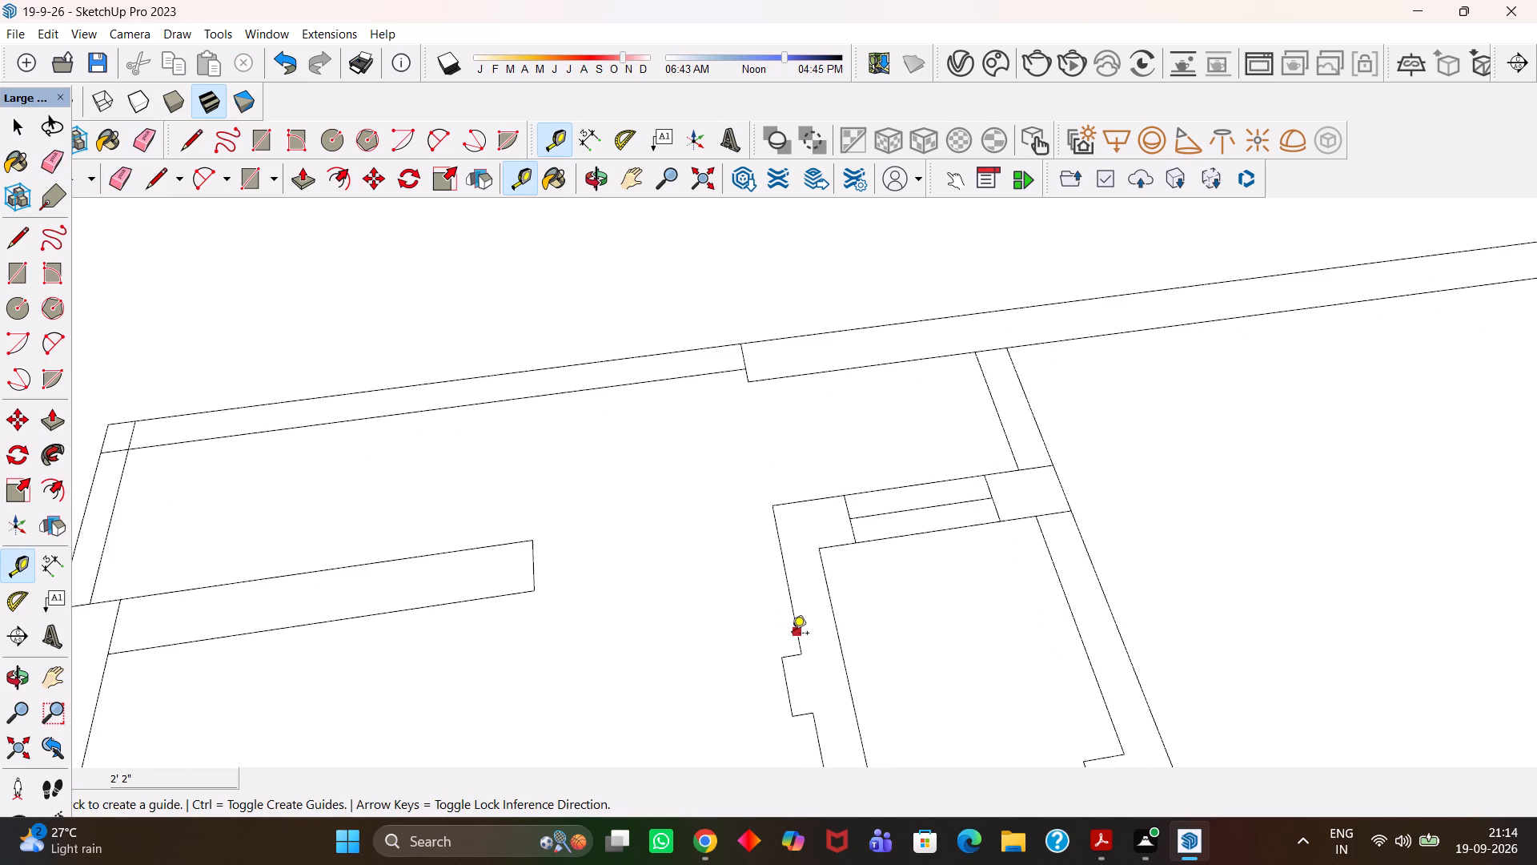
pyautogui.scroll(-4, 777, 688)
pyautogui.press('l')
pyautogui.scroll(4, 823, 721)
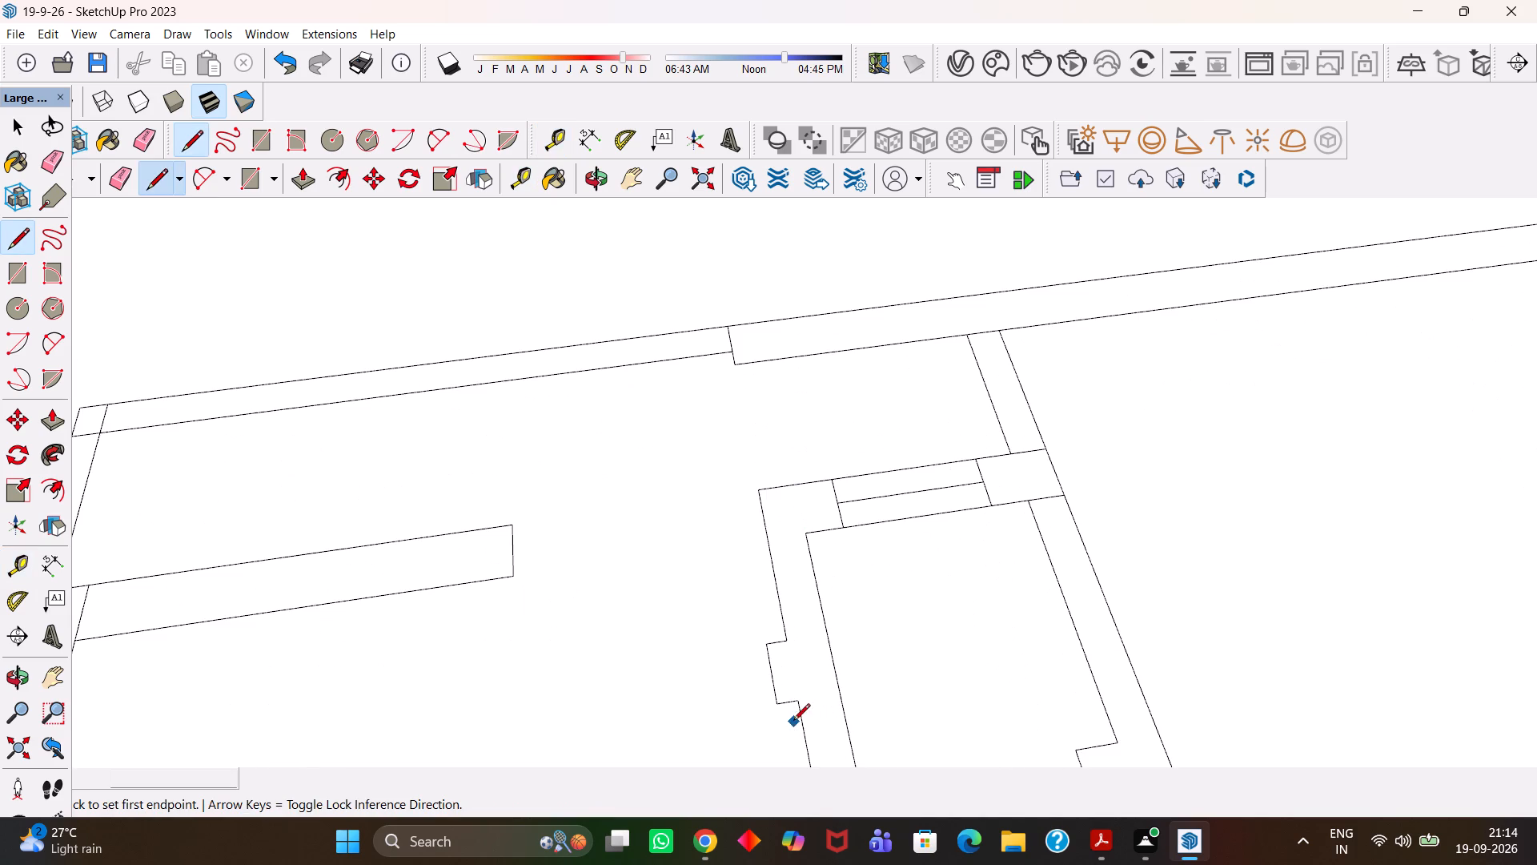
pyautogui.click(798, 706)
pyautogui.click(781, 633)
pyautogui.scroll(2, 781, 633)
pyautogui.press('e')
pyautogui.moveTo(778, 699); pyautogui.dragTo(785, 714)
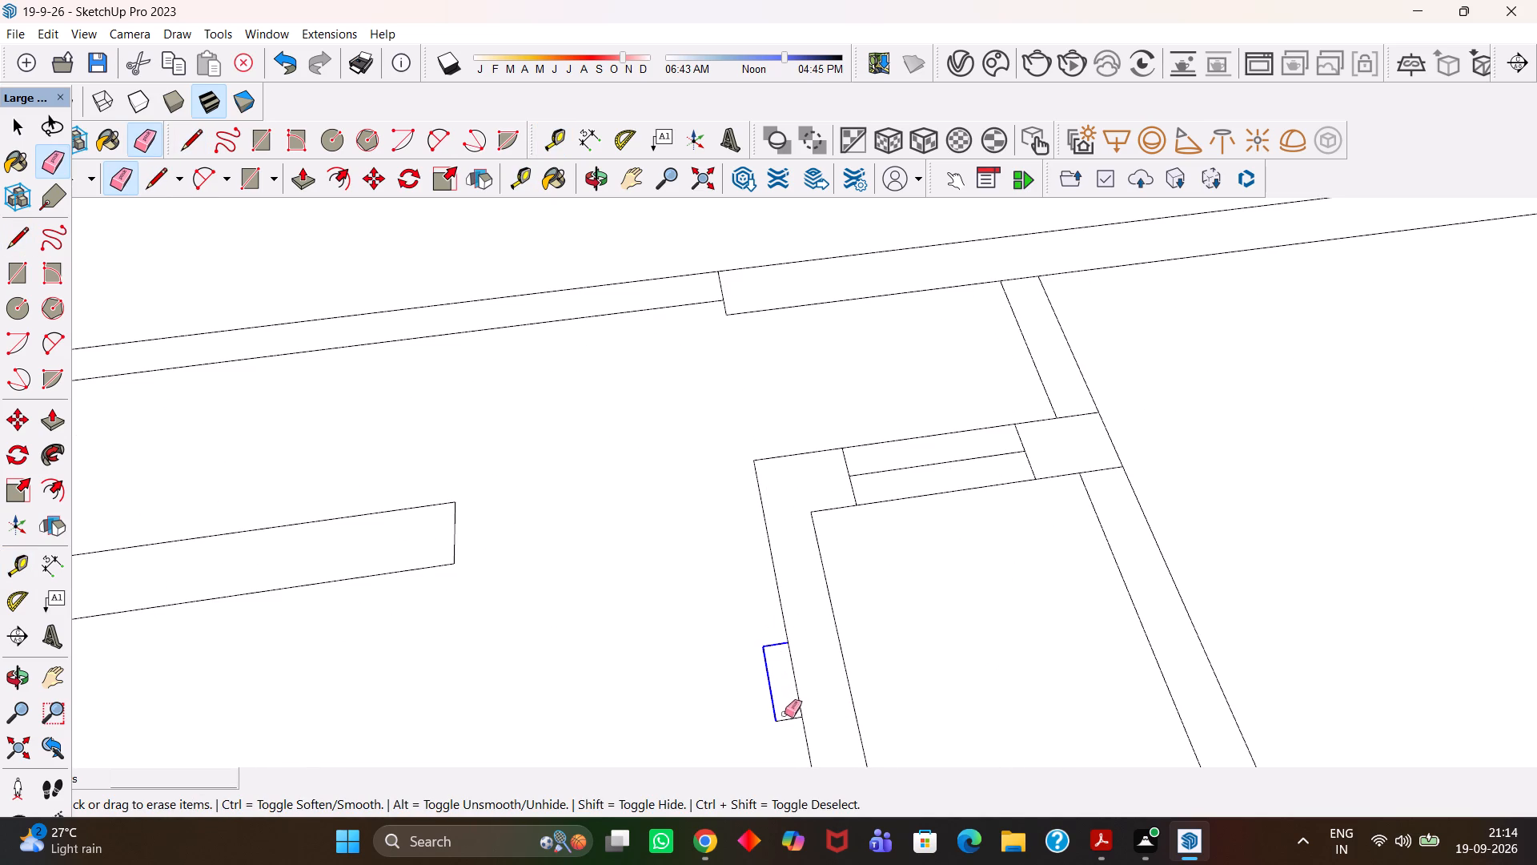
pyautogui.moveTo(785, 714); pyautogui.dragTo(789, 726)
# Place a guide 4" outside the first partition's outer face and guides along both faces of the free-ended wall.
pyautogui.press('t')
pyautogui.click(773, 569)
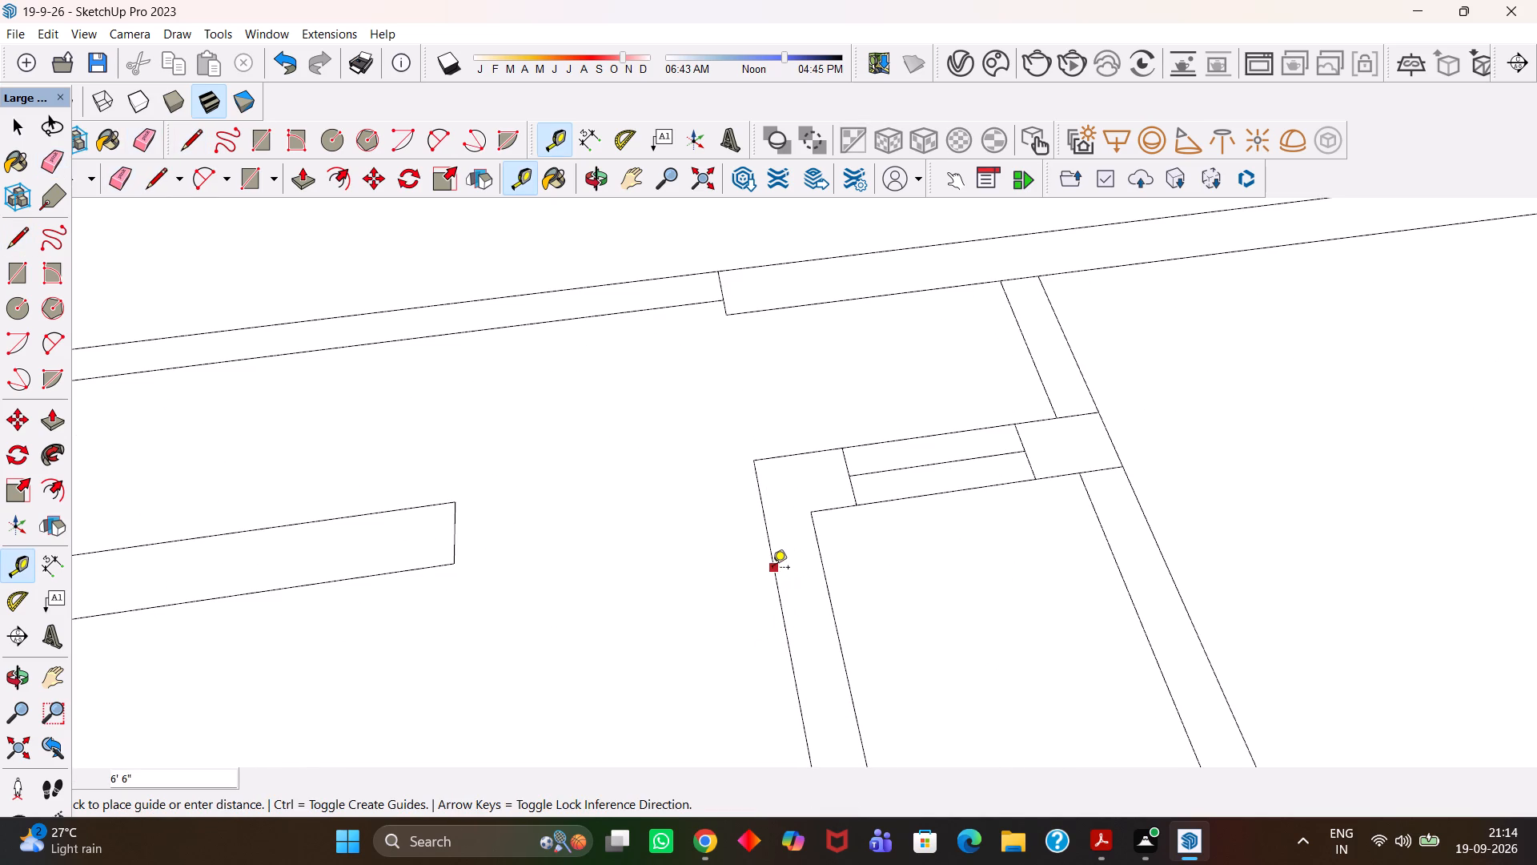
pyautogui.write('4"')
pyautogui.press('Return')
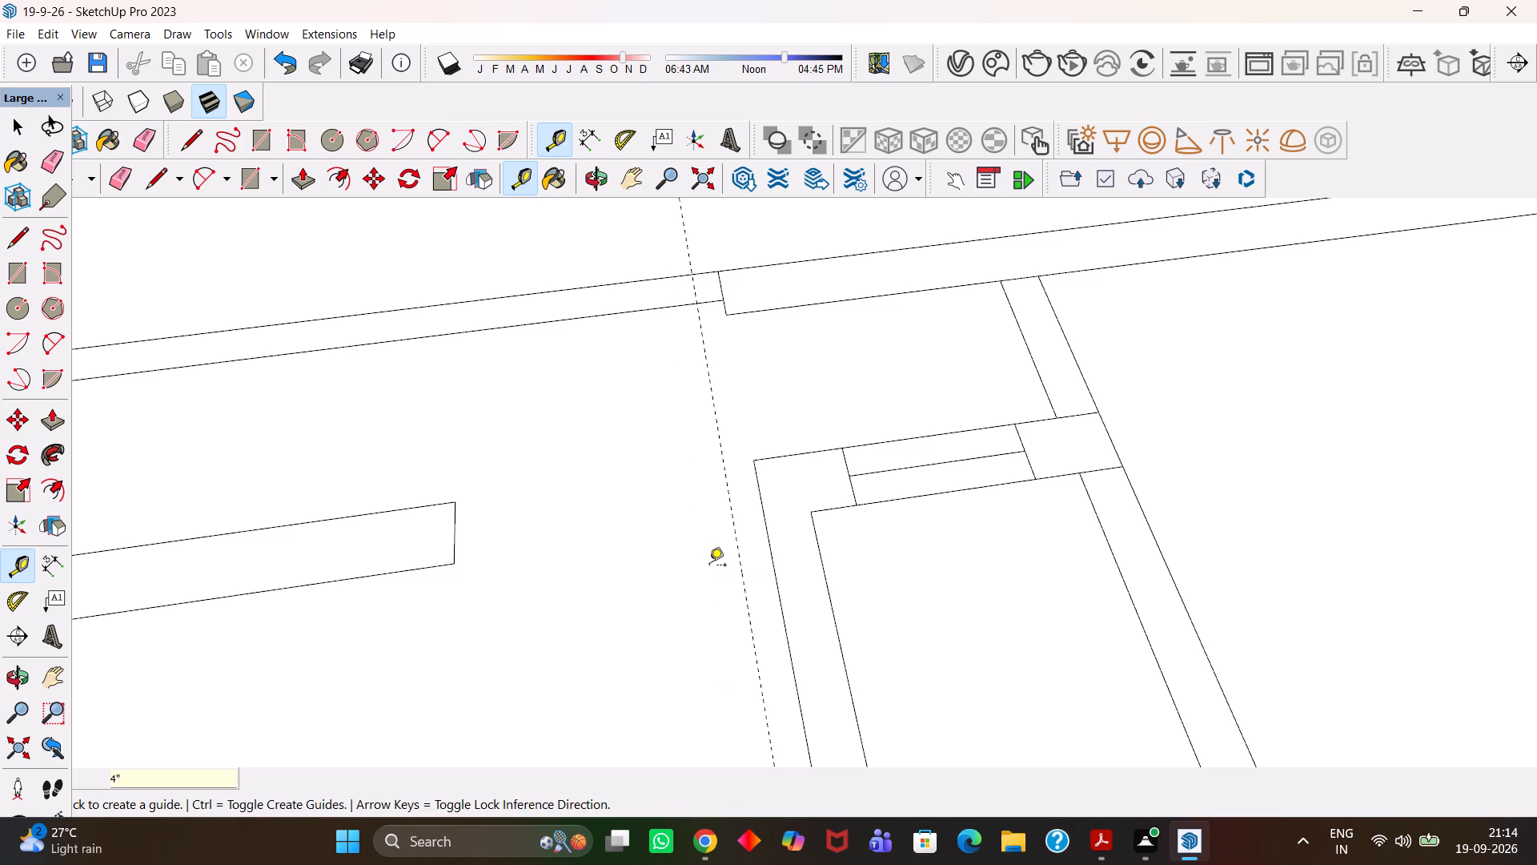
pyautogui.press('t')
pyautogui.doubleClick(333, 520)
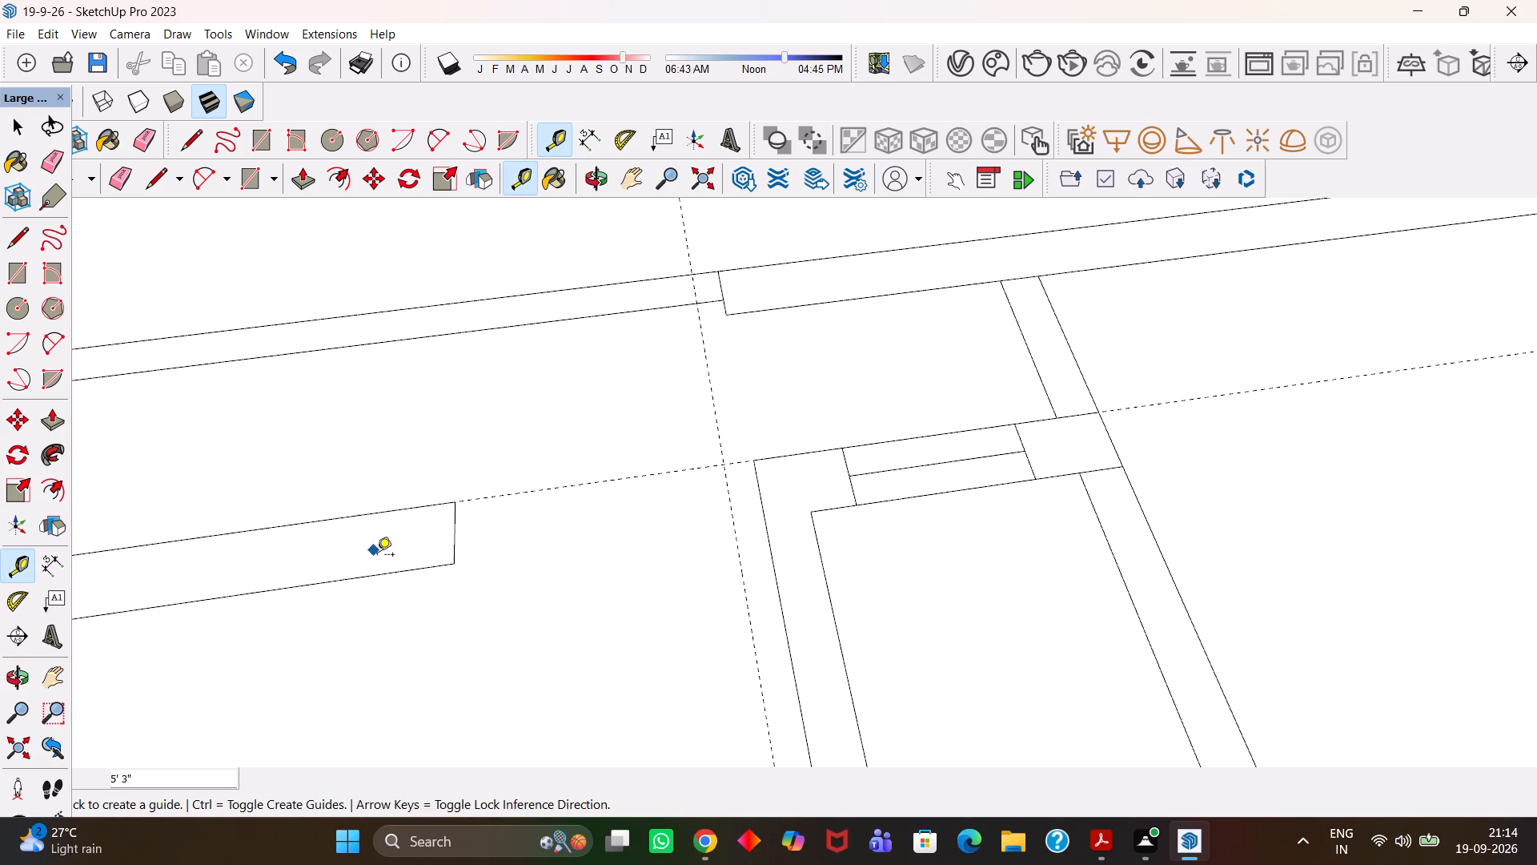
pyautogui.doubleClick(383, 573)
# Draw a 9" by 4" door jamb rectangle between the guides, against the first partition's outer face.
pyautogui.scroll(2, 659, 545)
pyautogui.press('r')
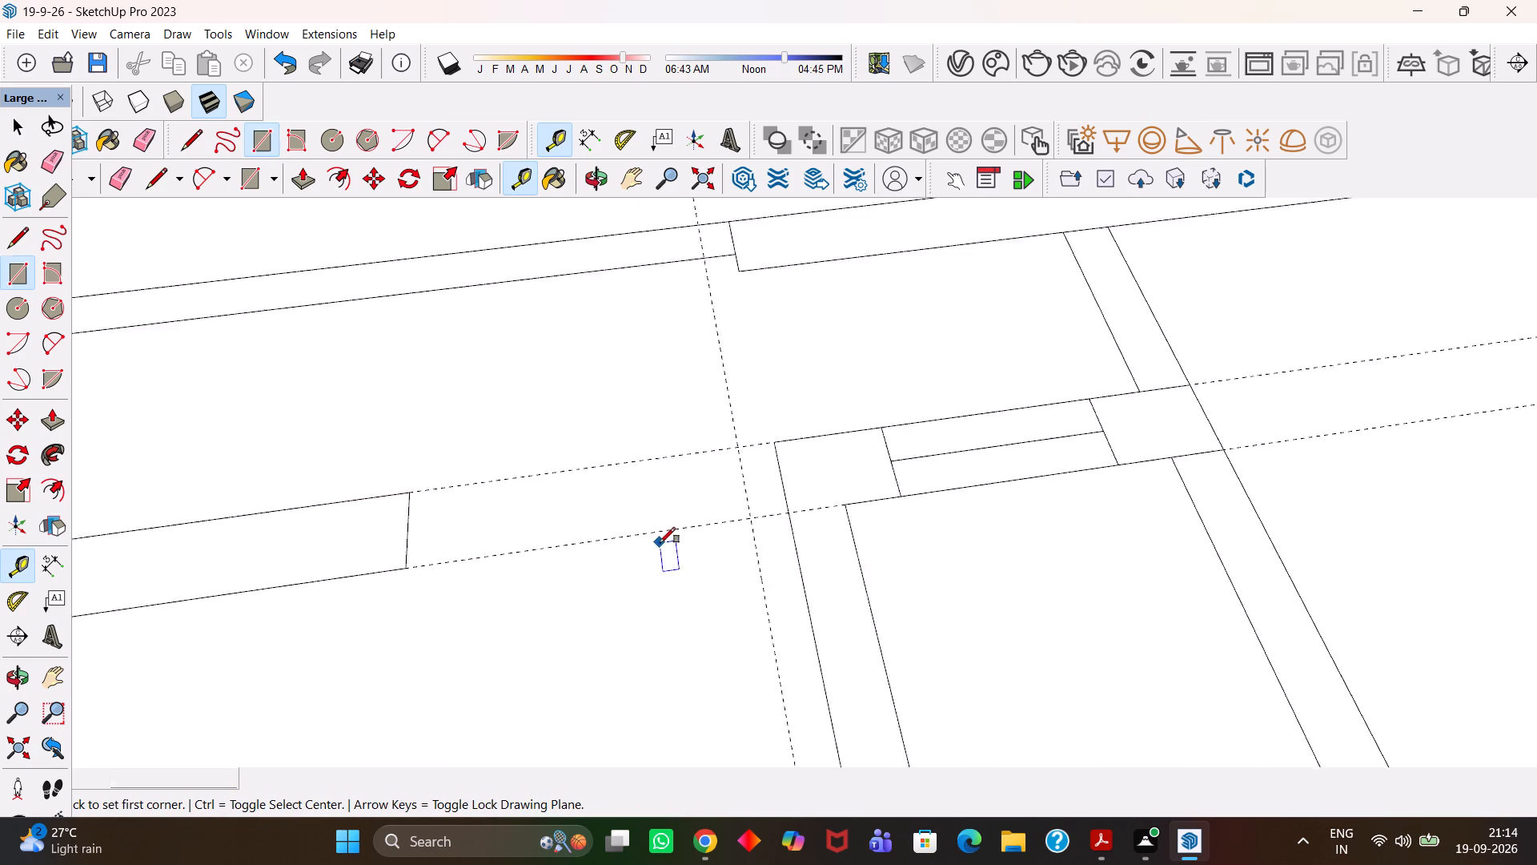
pyautogui.scroll(1, 660, 543)
pyautogui.click(748, 438)
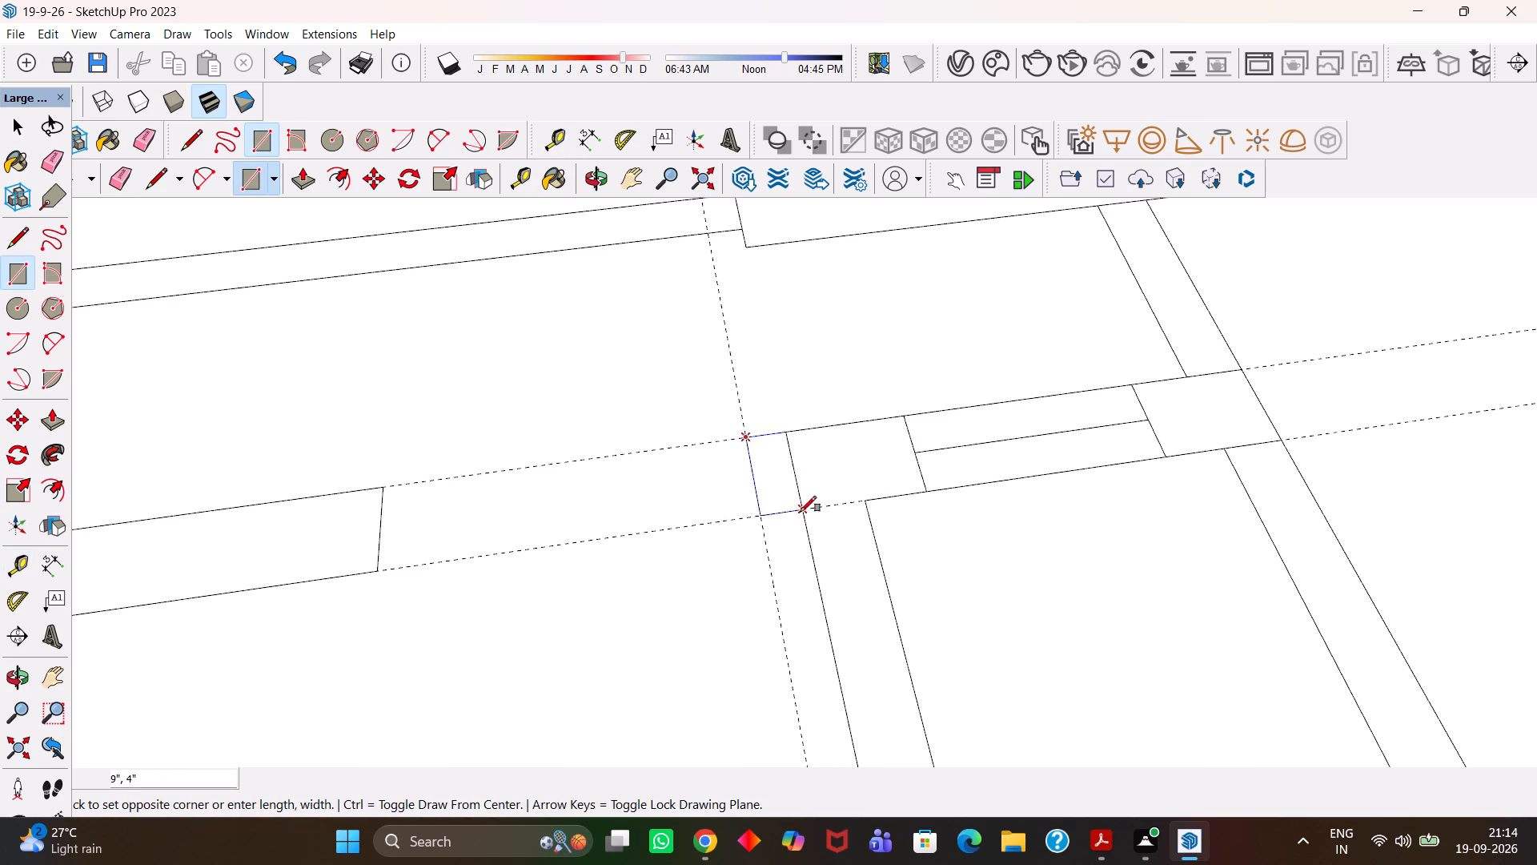
pyautogui.click(801, 512)
# Erase the line between the new jamb and the first partition, along with the three guides.
pyautogui.press('e')
pyautogui.moveTo(813, 489); pyautogui.dragTo(781, 489)
pyautogui.moveTo(829, 502); pyautogui.dragTo(830, 504)
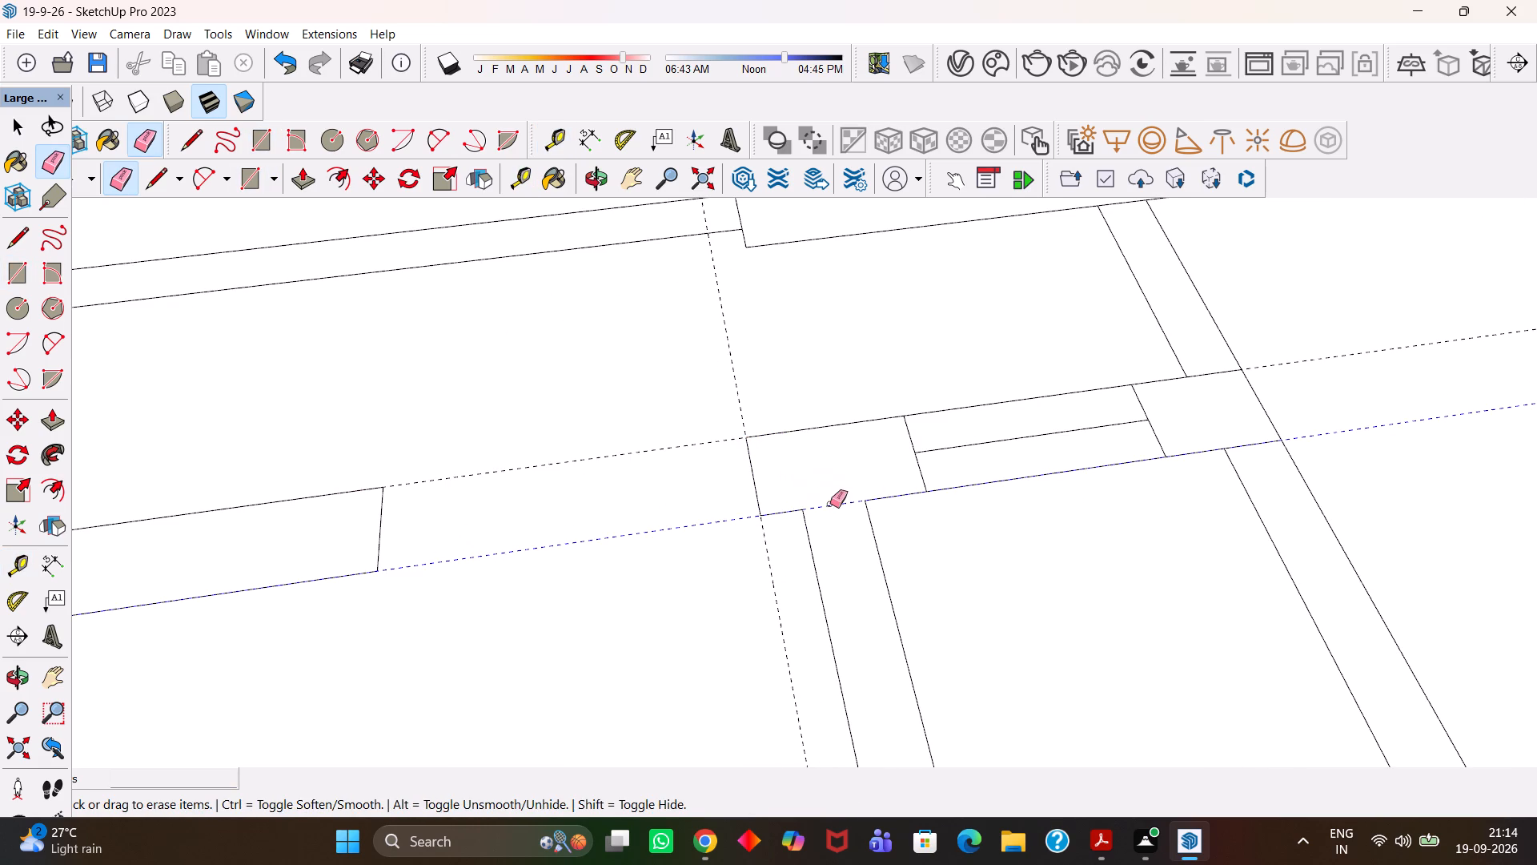
pyautogui.moveTo(830, 504); pyautogui.dragTo(833, 521)
pyautogui.moveTo(788, 575); pyautogui.dragTo(731, 576)
pyautogui.moveTo(720, 423); pyautogui.dragTo(676, 467)
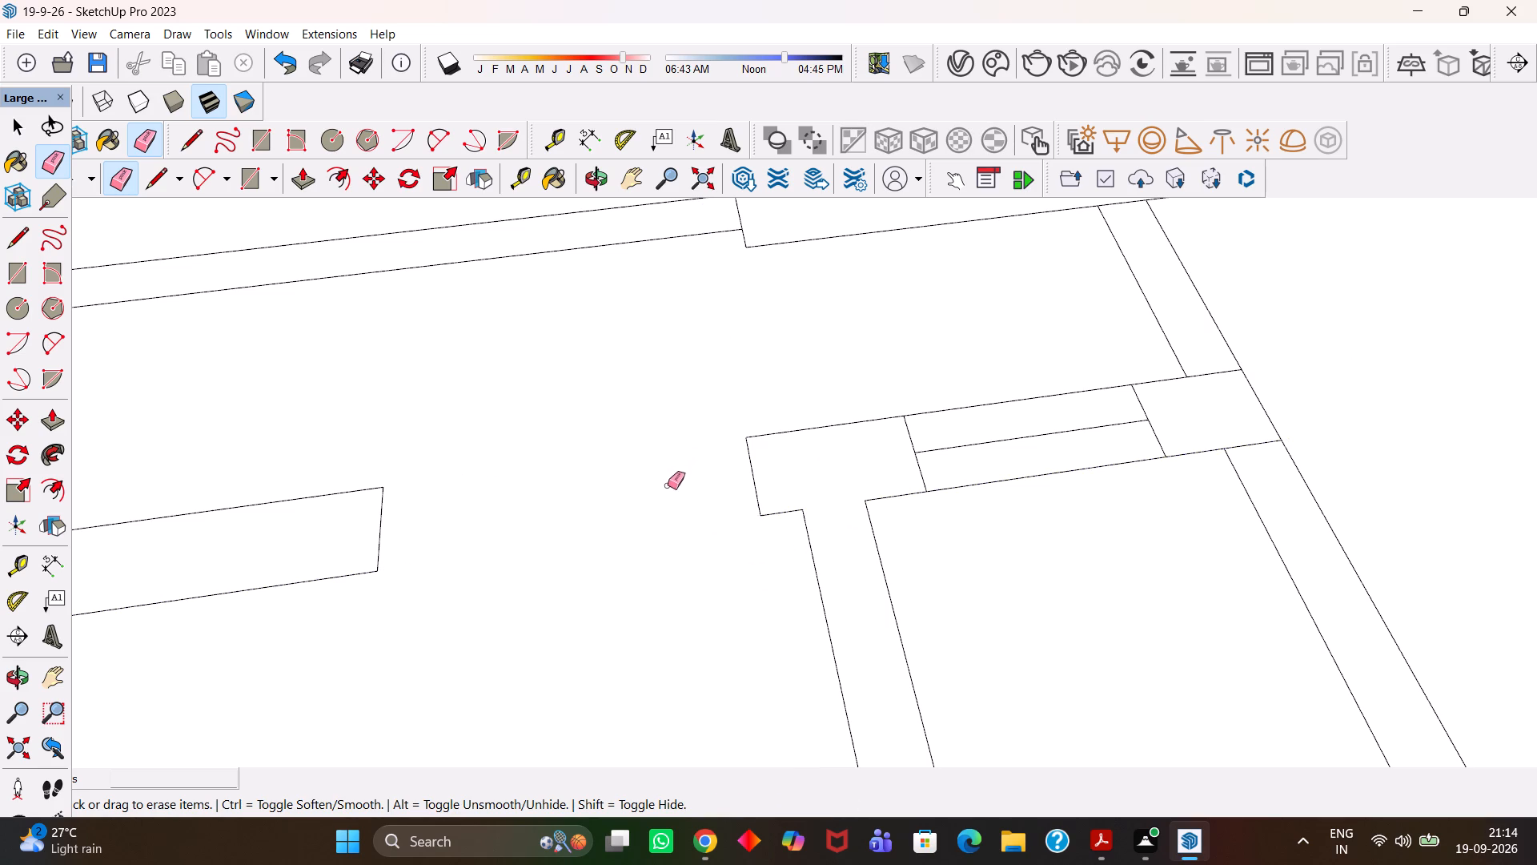
# Erase the two short lines crossing the long partition where the short wall with the window opening joins it.
pyautogui.scroll(-6, 700, 461)
pyautogui.press('h')
pyautogui.moveTo(1070, 473); pyautogui.dragTo(1047, 477, button='middle')
pyautogui.press('h')
pyautogui.scroll(8, 1060, 469)
pyautogui.press('h')
pyautogui.scroll(-5, 1063, 465)
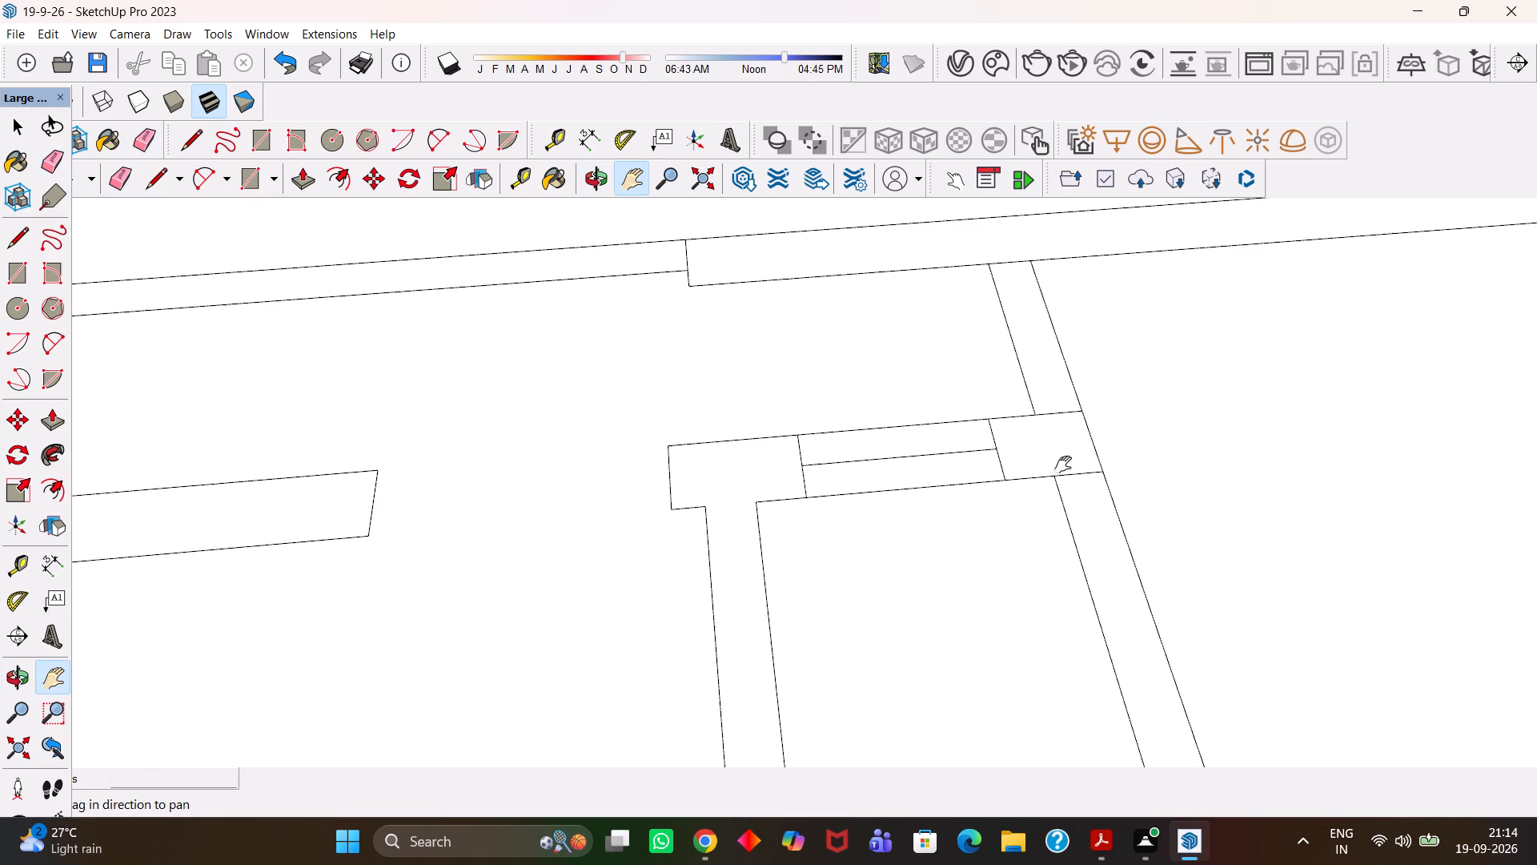
pyautogui.moveTo(1063, 461); pyautogui.dragTo(985, 484)
pyautogui.scroll(3, 985, 484)
pyautogui.press('e')
pyautogui.scroll(3, 985, 479)
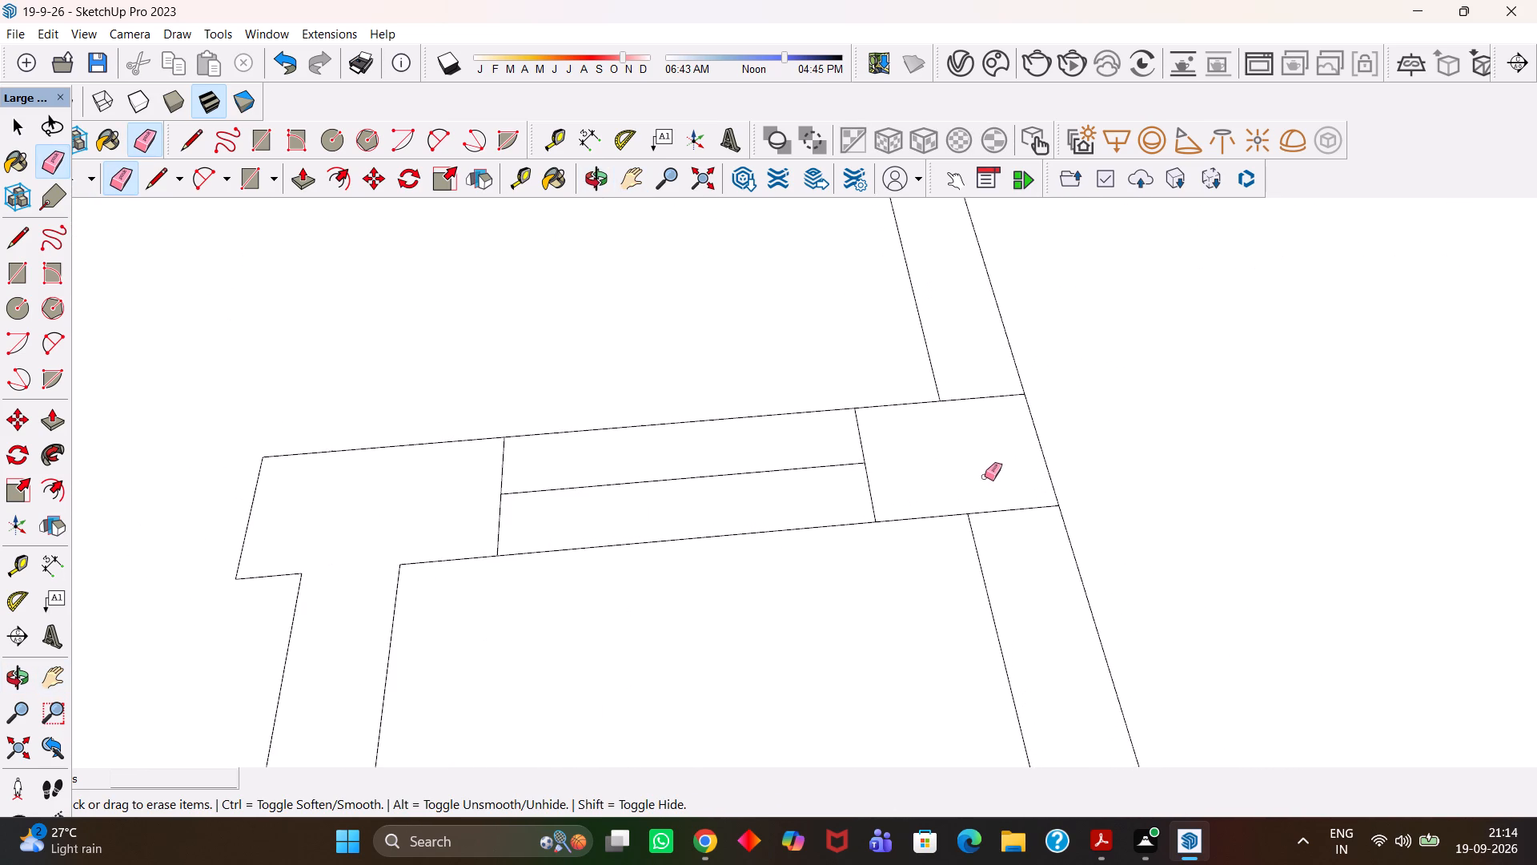
pyautogui.moveTo(965, 387); pyautogui.dragTo(1009, 525)
# Erase the short line across the same partition's end where it meets the outer wall.
pyautogui.press('h')
pyautogui.scroll(-10, 933, 456)
pyautogui.moveTo(725, 519); pyautogui.dragTo(781, 511)
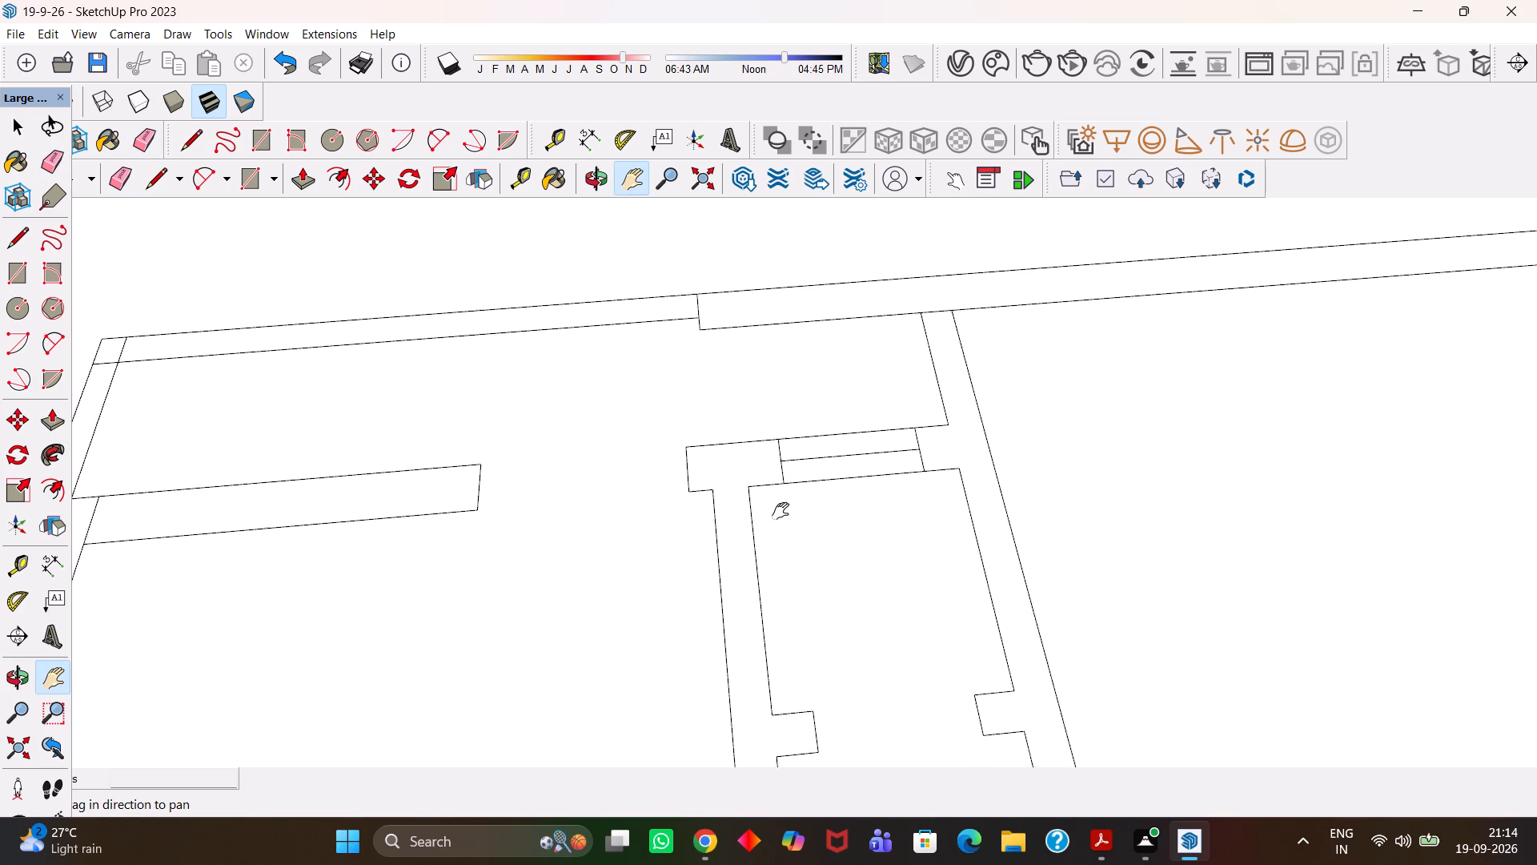
pyautogui.moveTo(781, 511); pyautogui.dragTo(826, 517)
pyautogui.moveTo(667, 501); pyautogui.dragTo(752, 473)
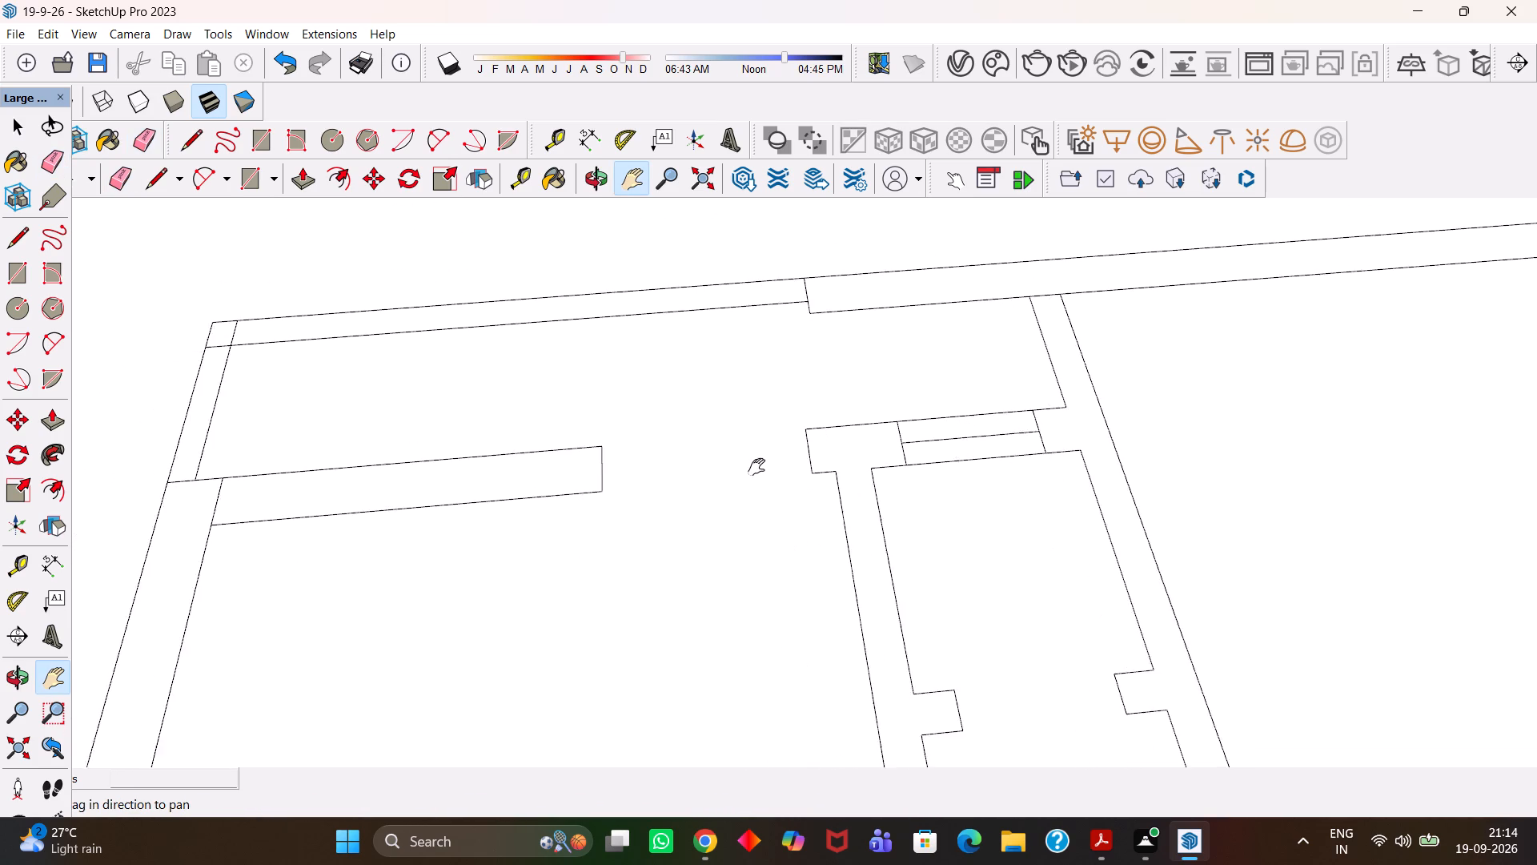
pyautogui.scroll(-9, 751, 469)
pyautogui.moveTo(758, 549); pyautogui.dragTo(774, 472)
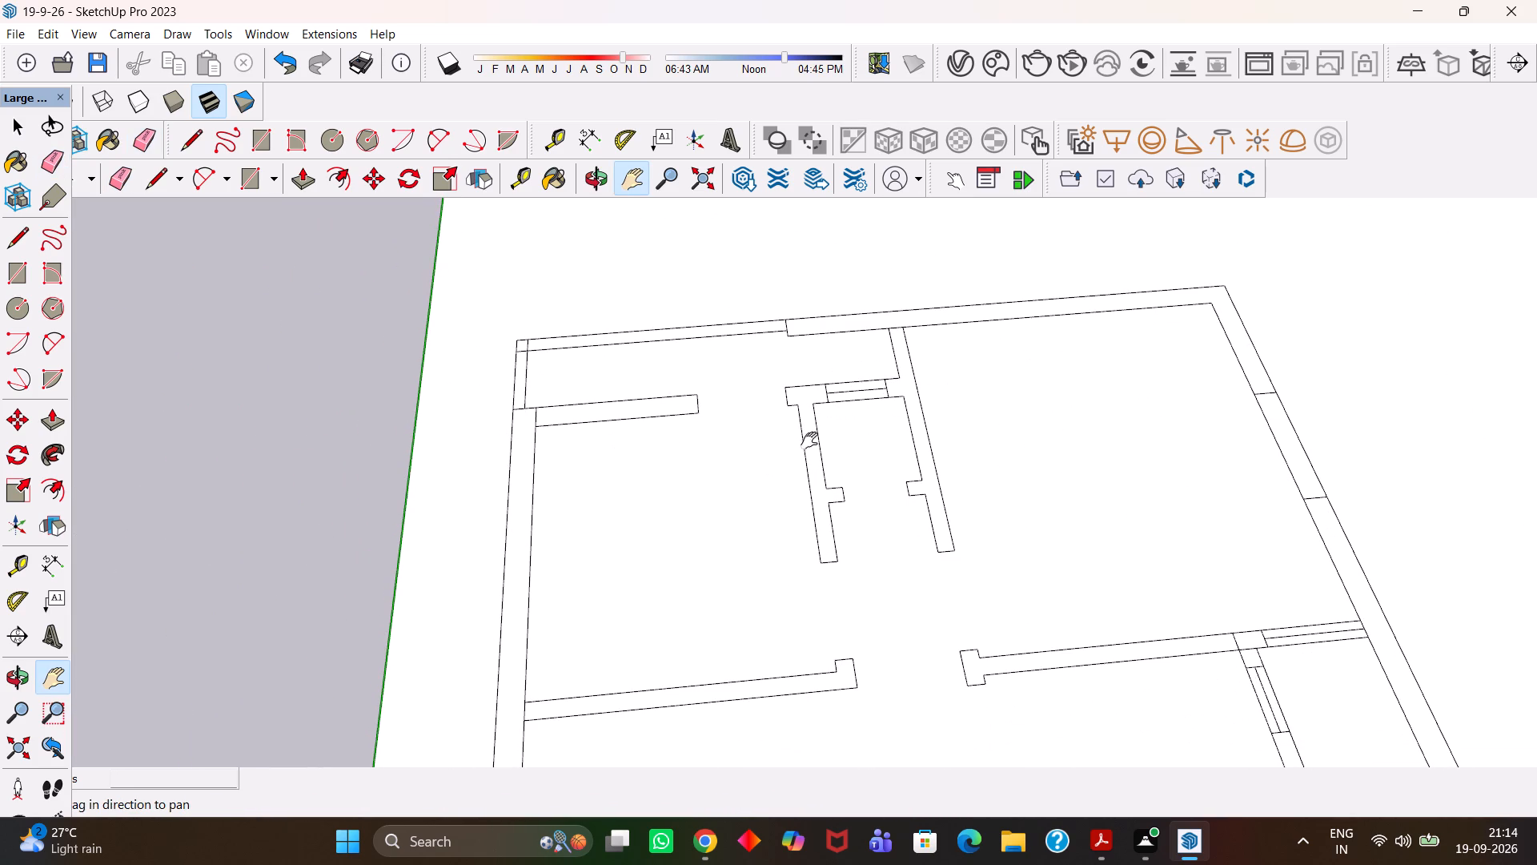
pyautogui.scroll(4, 862, 388)
pyautogui.scroll(-1, 863, 372)
pyautogui.scroll(6, 927, 324)
pyautogui.moveTo(905, 310); pyautogui.dragTo(905, 366)
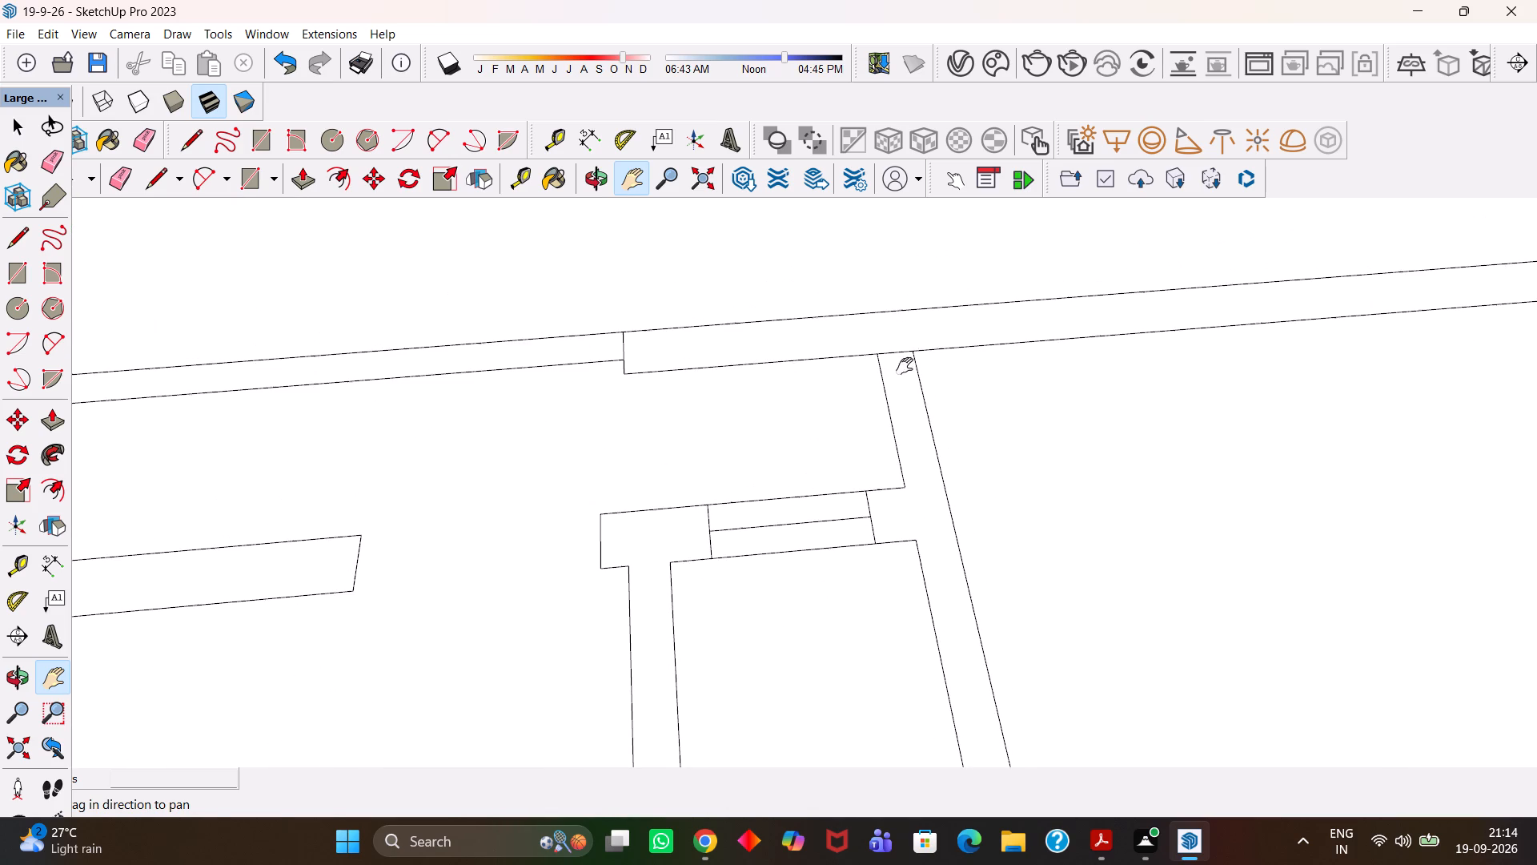
pyautogui.press('e')
pyautogui.moveTo(905, 365); pyautogui.dragTo(889, 337)
# Place a guide parallel to the free-ended wall through the midpoint of the adjoining room's outer wall.
pyautogui.scroll(-5, 849, 384)
pyautogui.press('h')
pyautogui.scroll(-5, 793, 477)
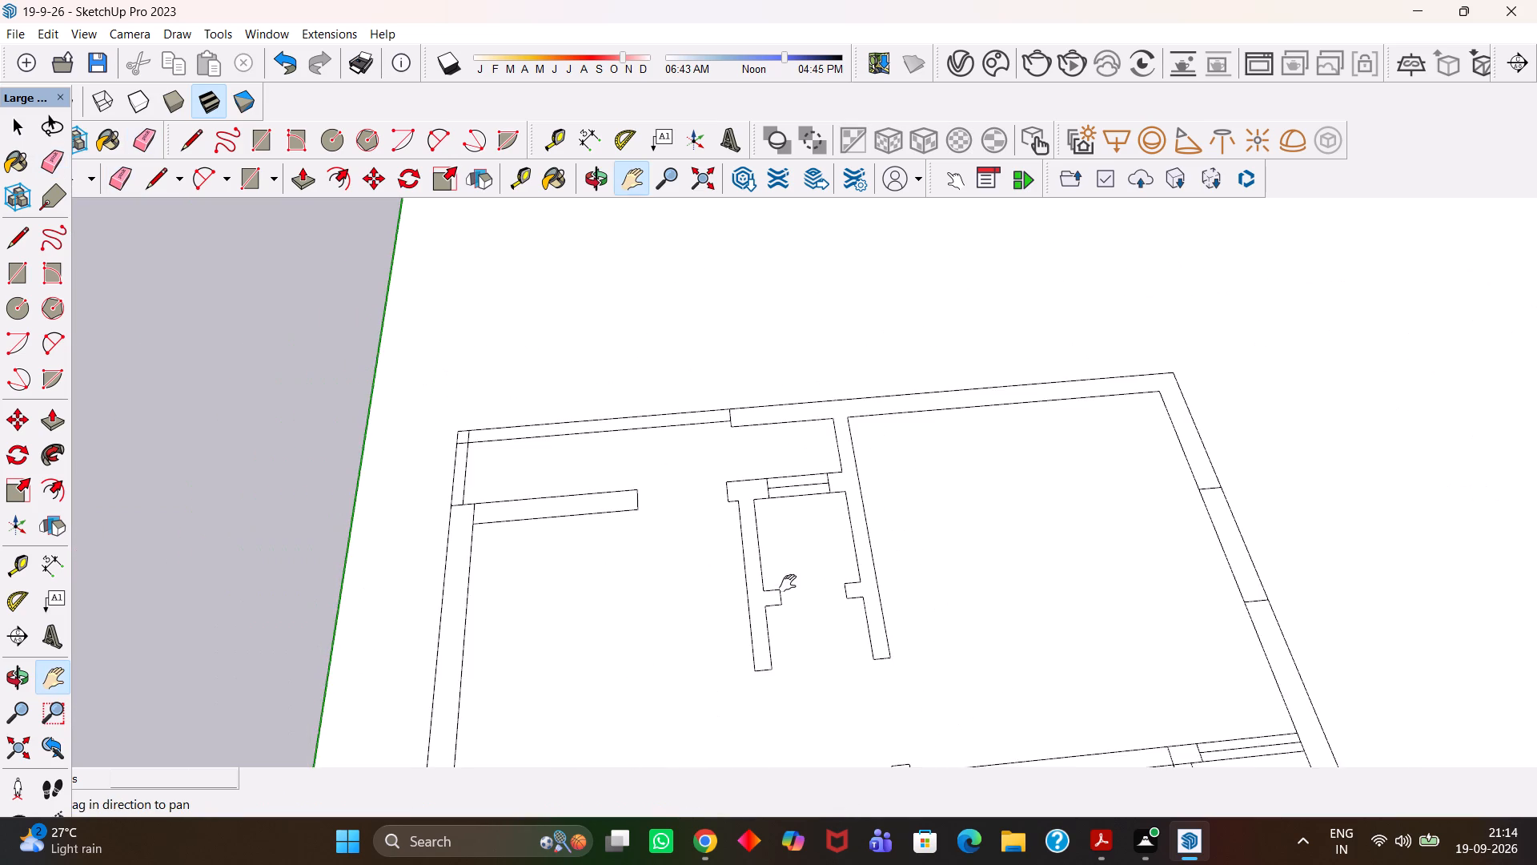
pyautogui.moveTo(790, 576); pyautogui.dragTo(785, 423)
pyautogui.scroll(-2, 785, 423)
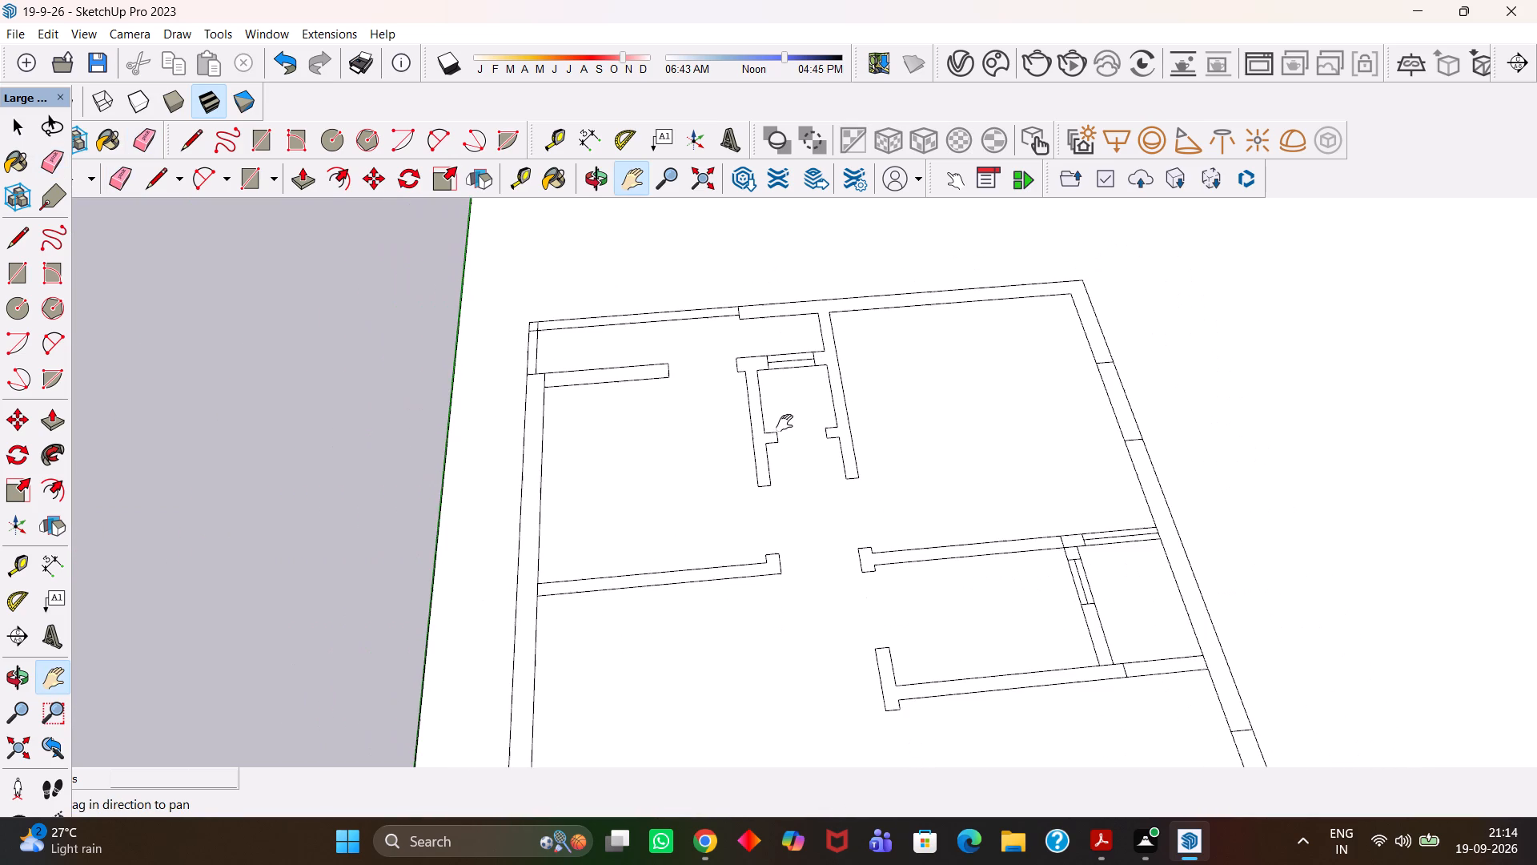
pyautogui.scroll(-1, 785, 423)
pyautogui.scroll(4, 776, 471)
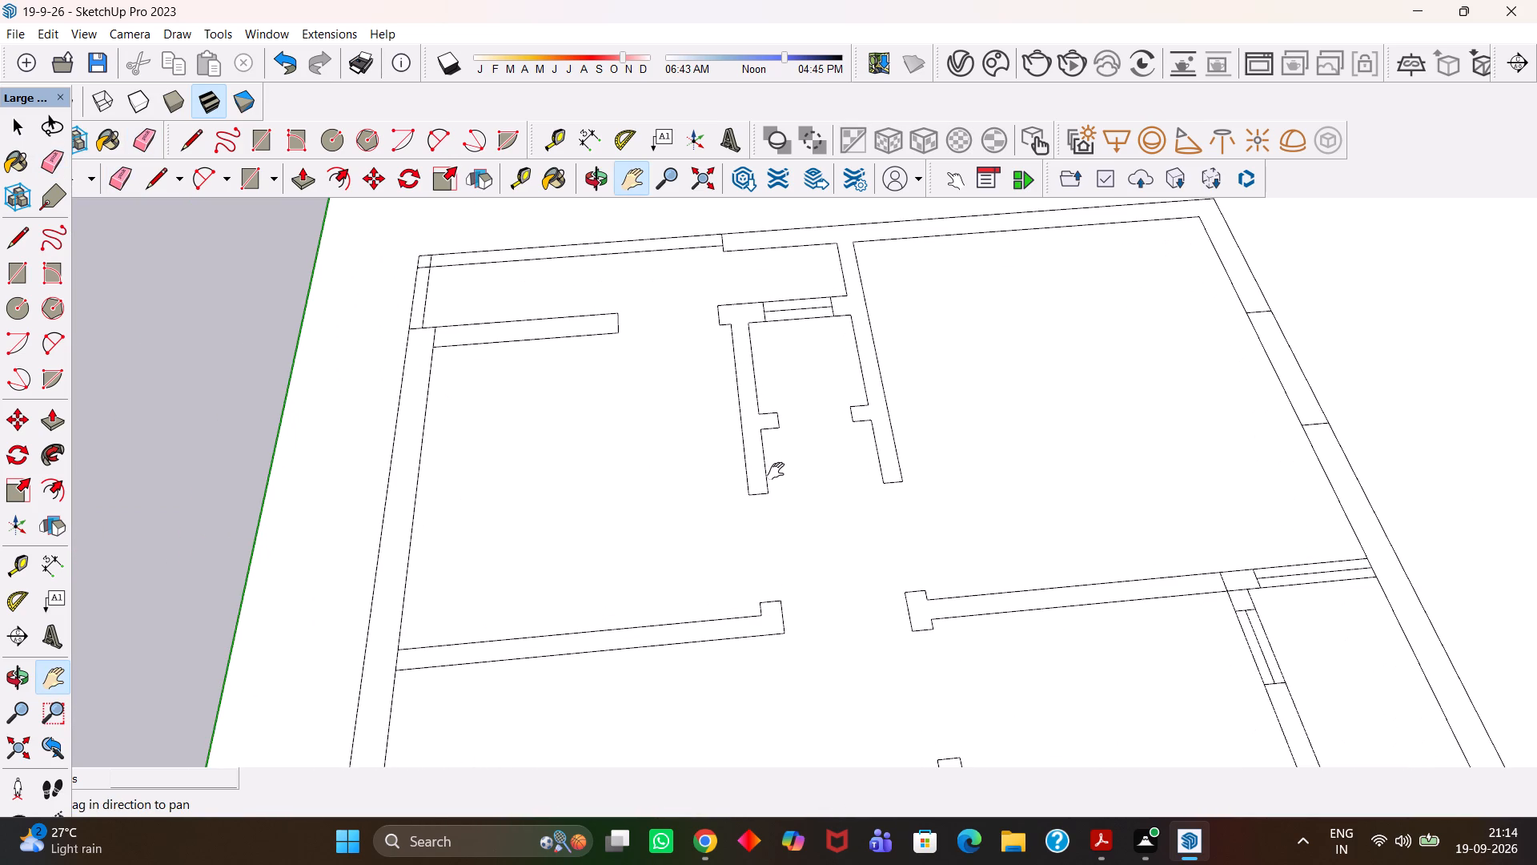
pyautogui.scroll(-4, 776, 471)
pyautogui.moveTo(849, 479); pyautogui.dragTo(863, 473)
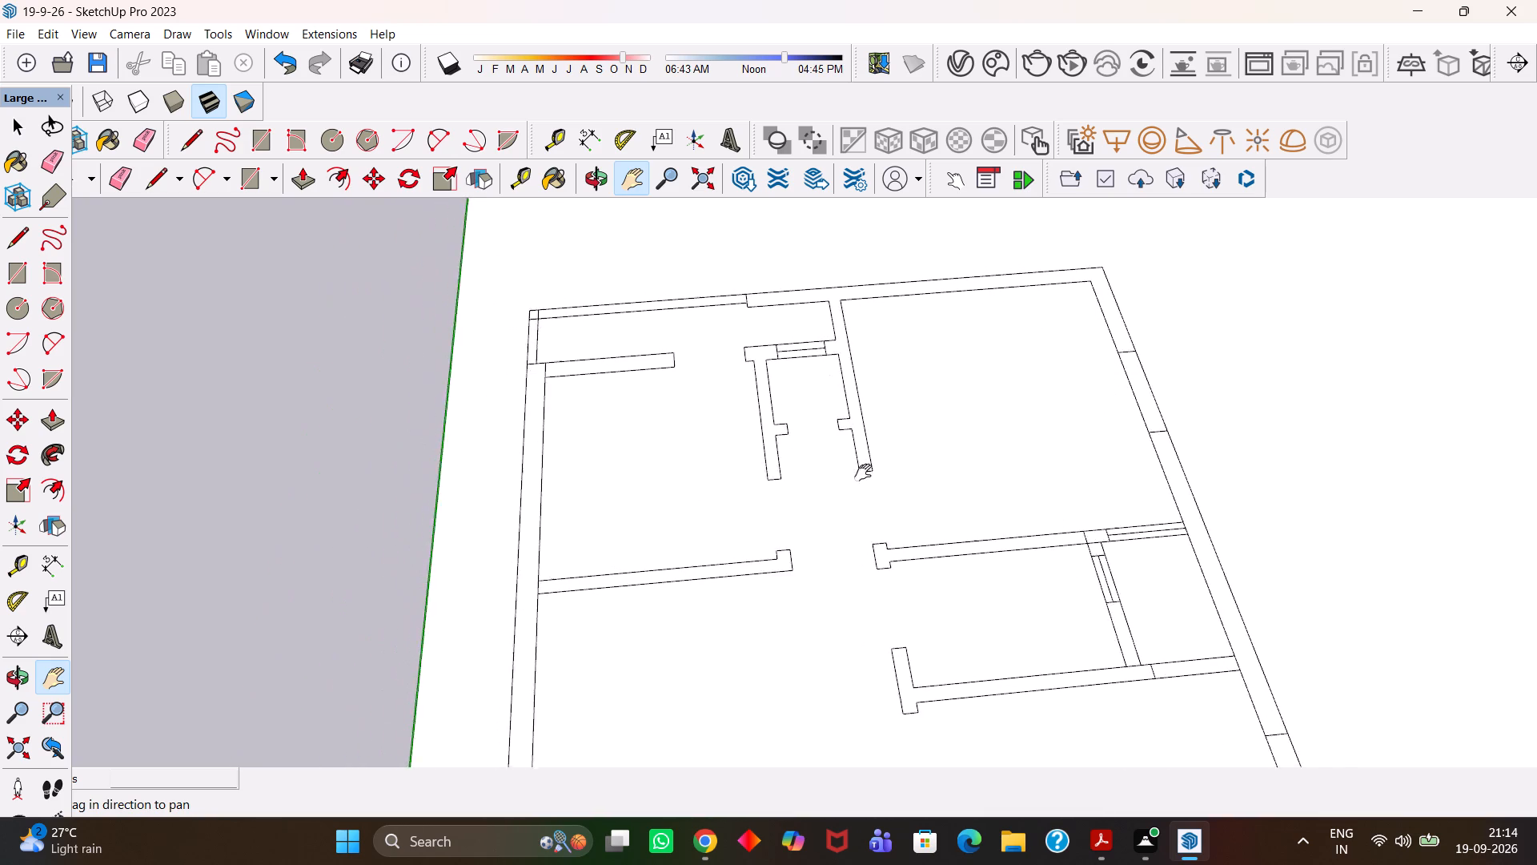
pyautogui.moveTo(863, 473); pyautogui.dragTo(902, 489)
pyautogui.press('t')
pyautogui.scroll(3, 732, 420)
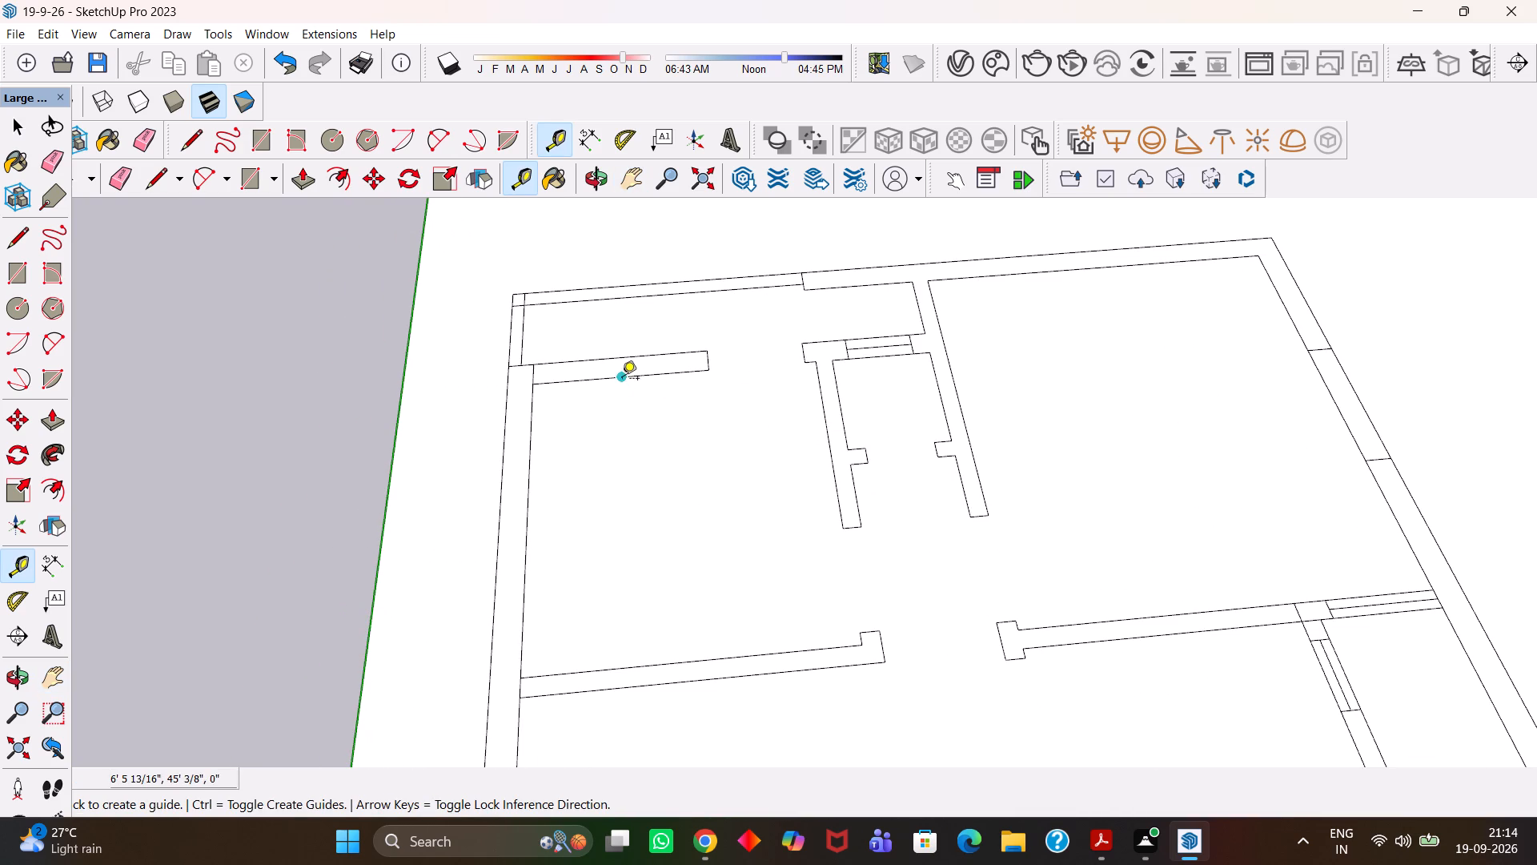
pyautogui.click(622, 380)
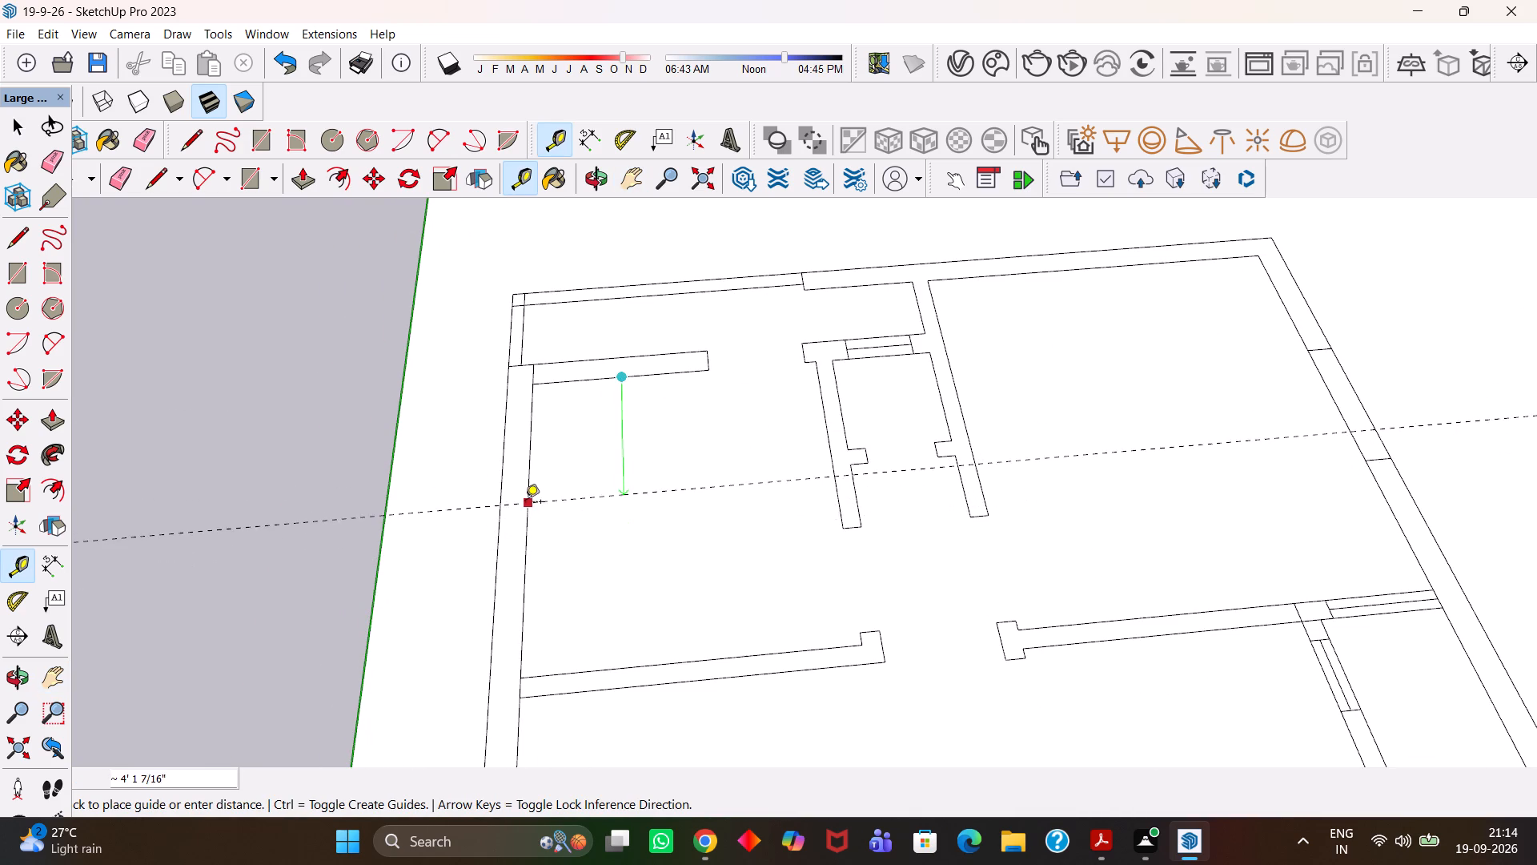
pyautogui.click(527, 515)
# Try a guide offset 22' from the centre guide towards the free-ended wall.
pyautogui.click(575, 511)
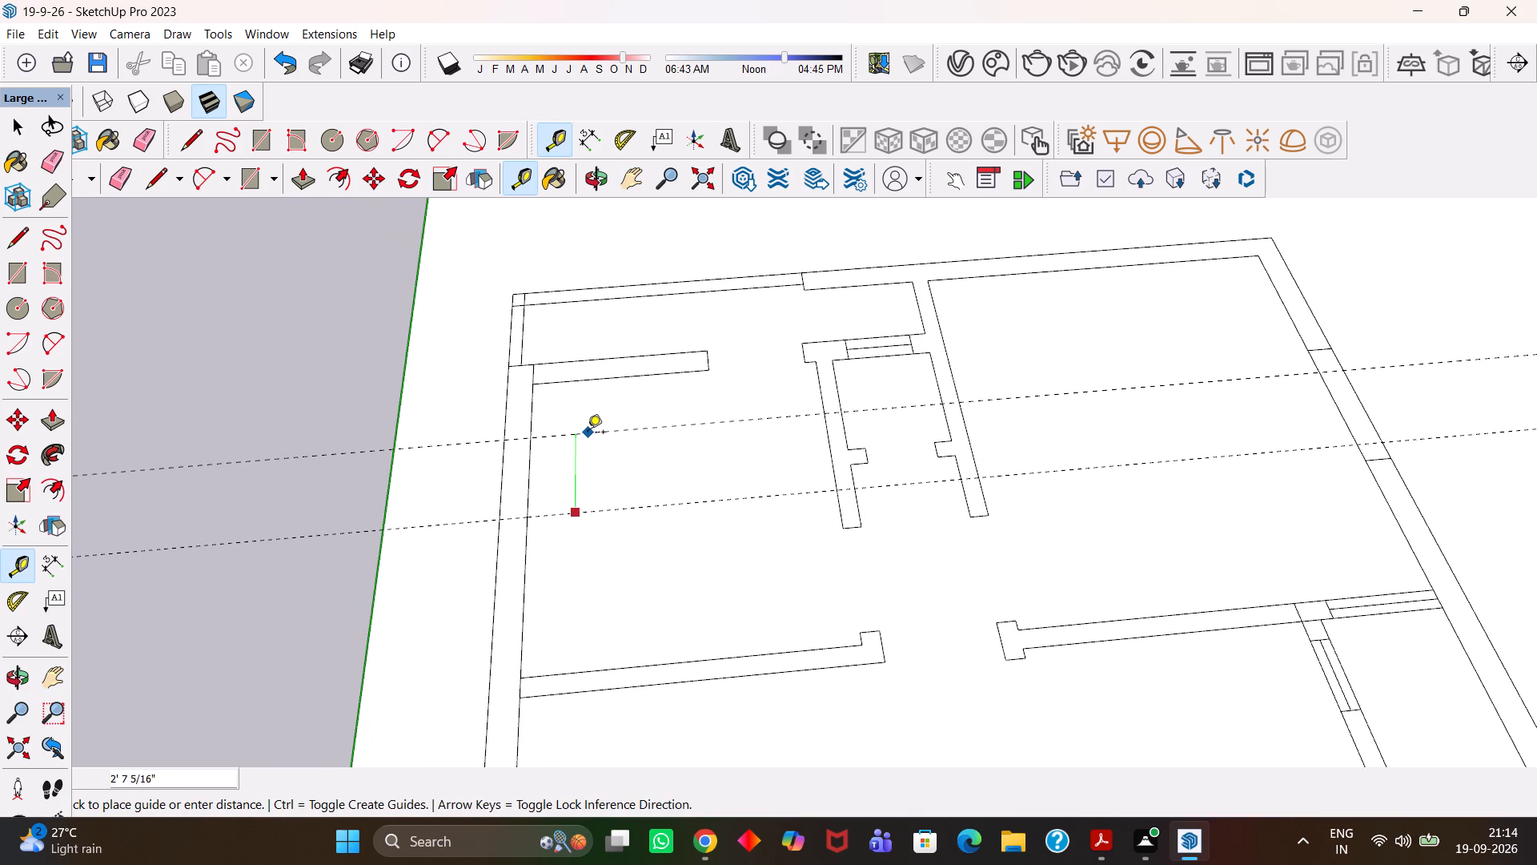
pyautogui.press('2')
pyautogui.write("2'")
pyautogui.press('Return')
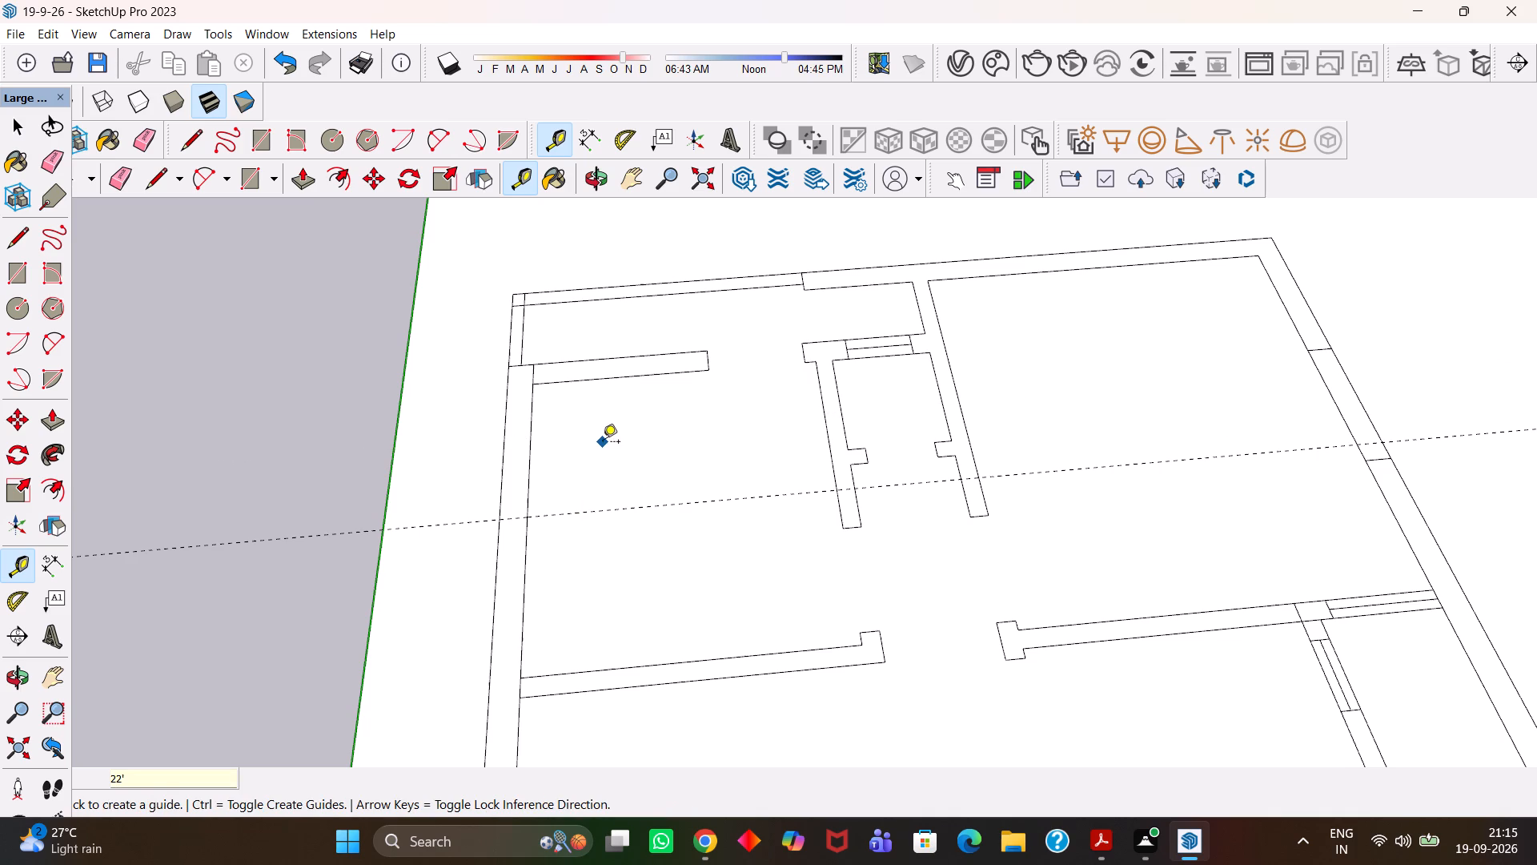
# Place a guide 2' from the centre guide towards the free-ended wall, and another 4' back from it beyond the centre.
pyautogui.click(599, 510)
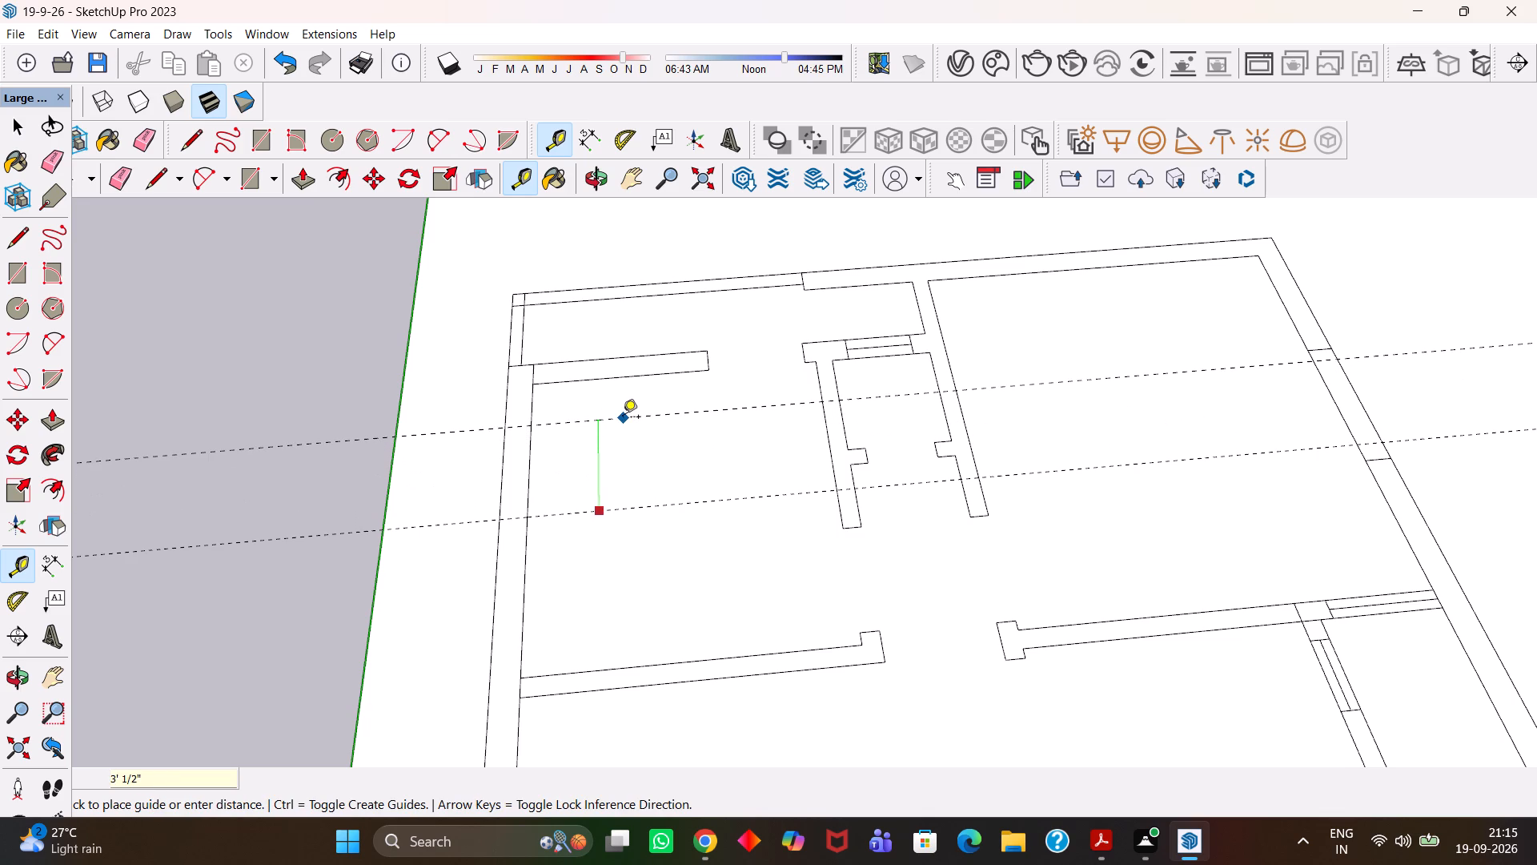
pyautogui.write("2'")
pyautogui.press('Return')
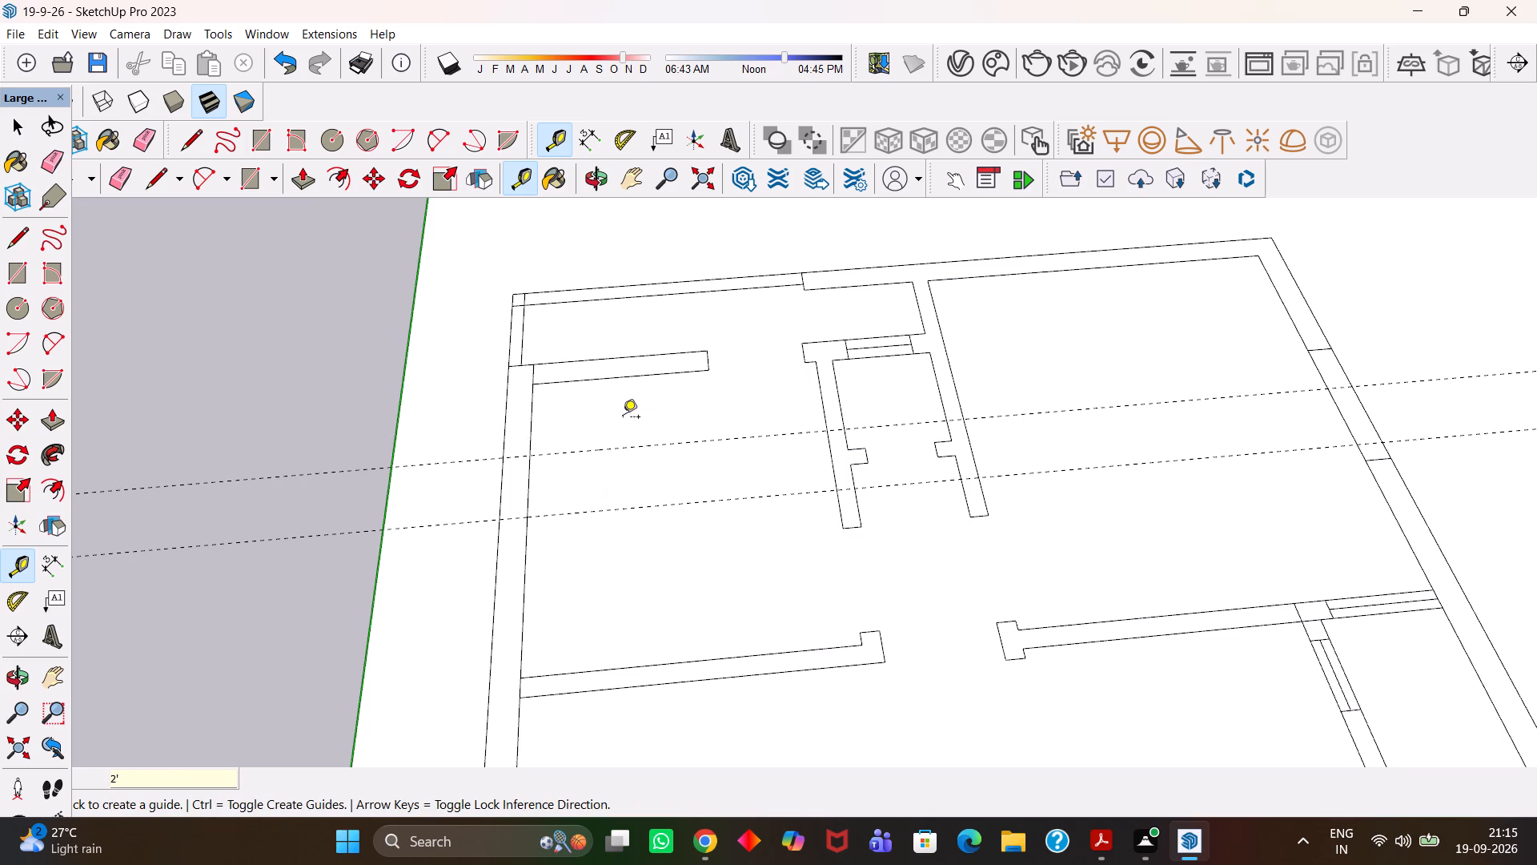
pyautogui.click(623, 450)
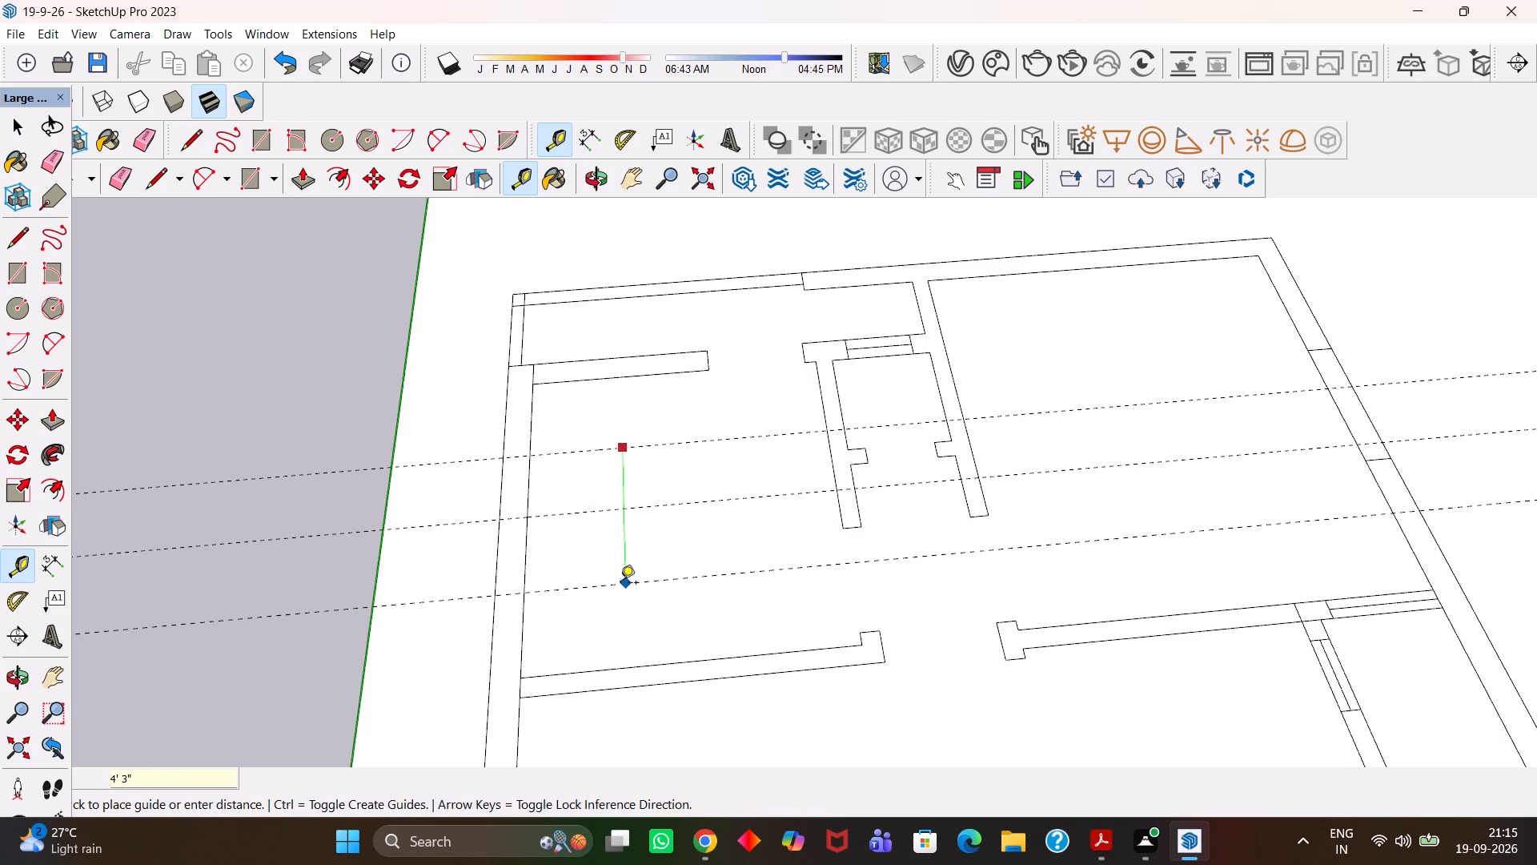
pyautogui.write("4'")
pyautogui.press('Return')
# Draw a 4' by 9" window opening rectangle across the outer wall between the two outermost guides.
pyautogui.press('h')
pyautogui.scroll(1, 532, 574)
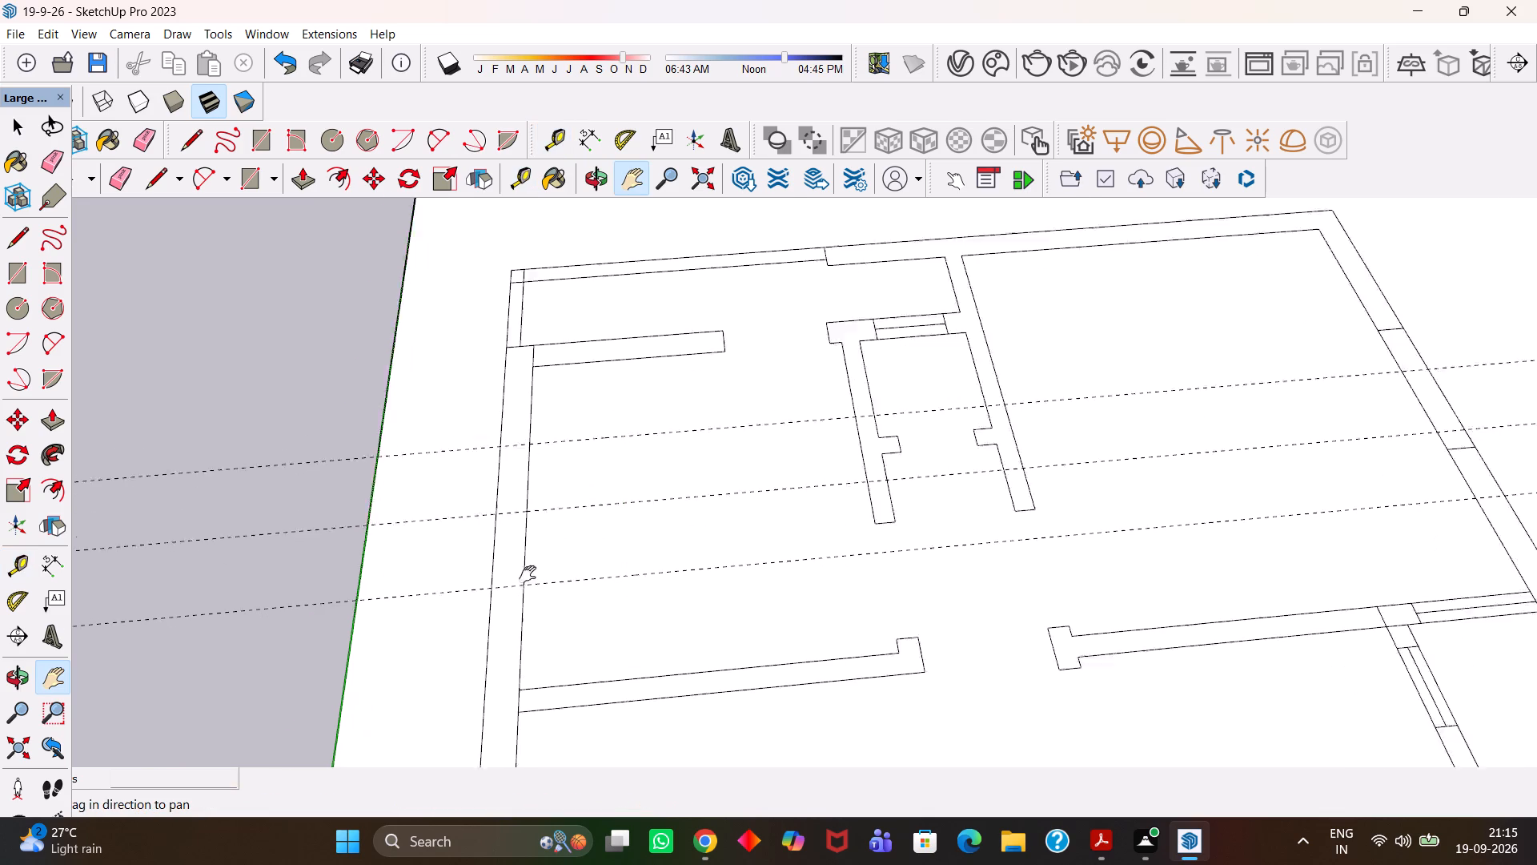
pyautogui.scroll(2, 528, 574)
pyautogui.moveTo(517, 563); pyautogui.dragTo(608, 561)
pyautogui.press('r')
pyautogui.scroll(3, 608, 561)
pyautogui.click(570, 595)
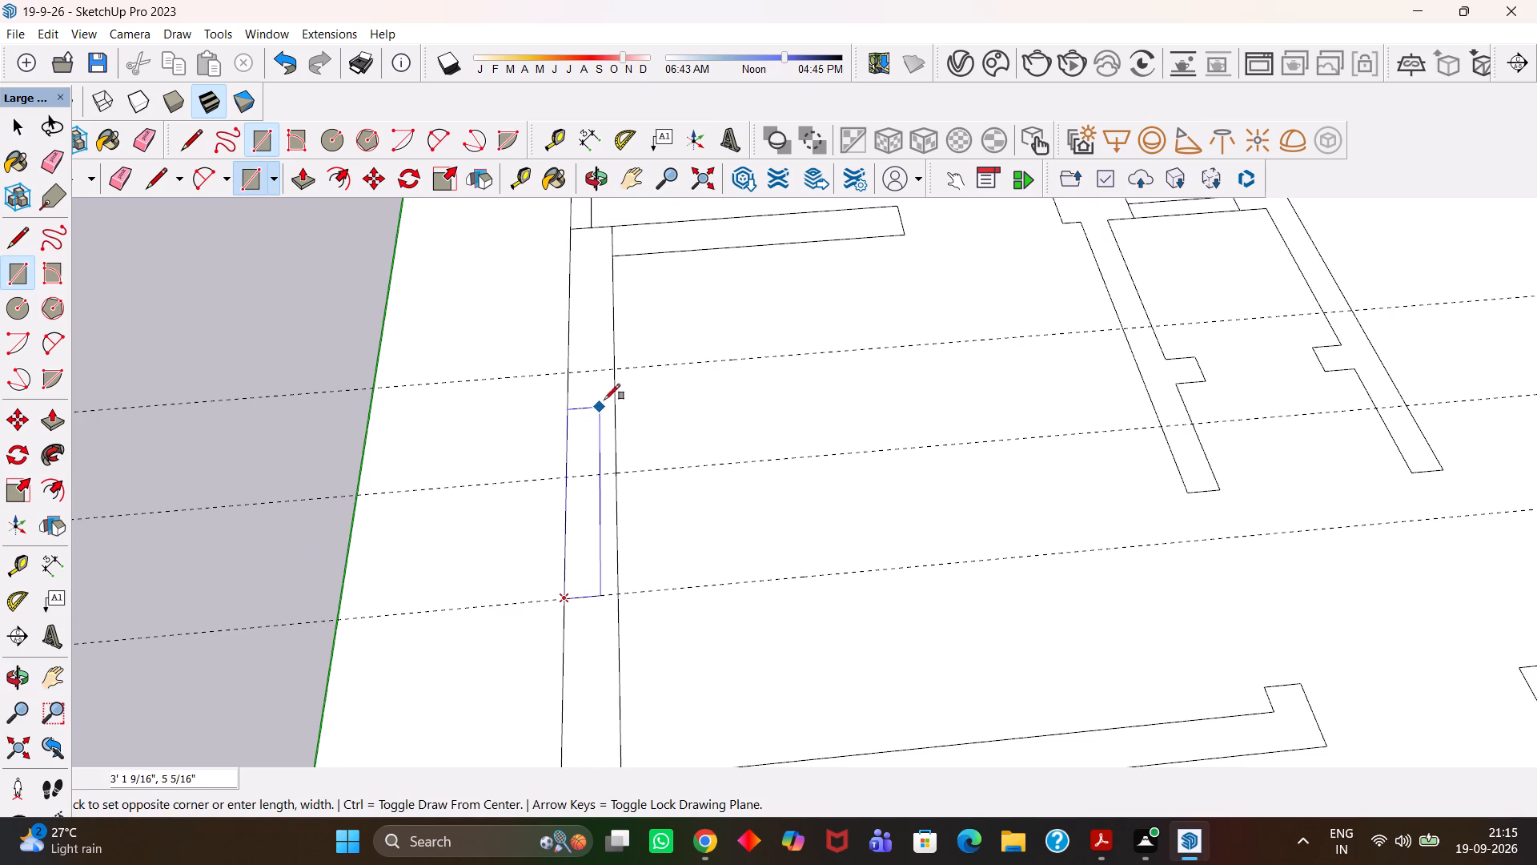
pyautogui.click(617, 371)
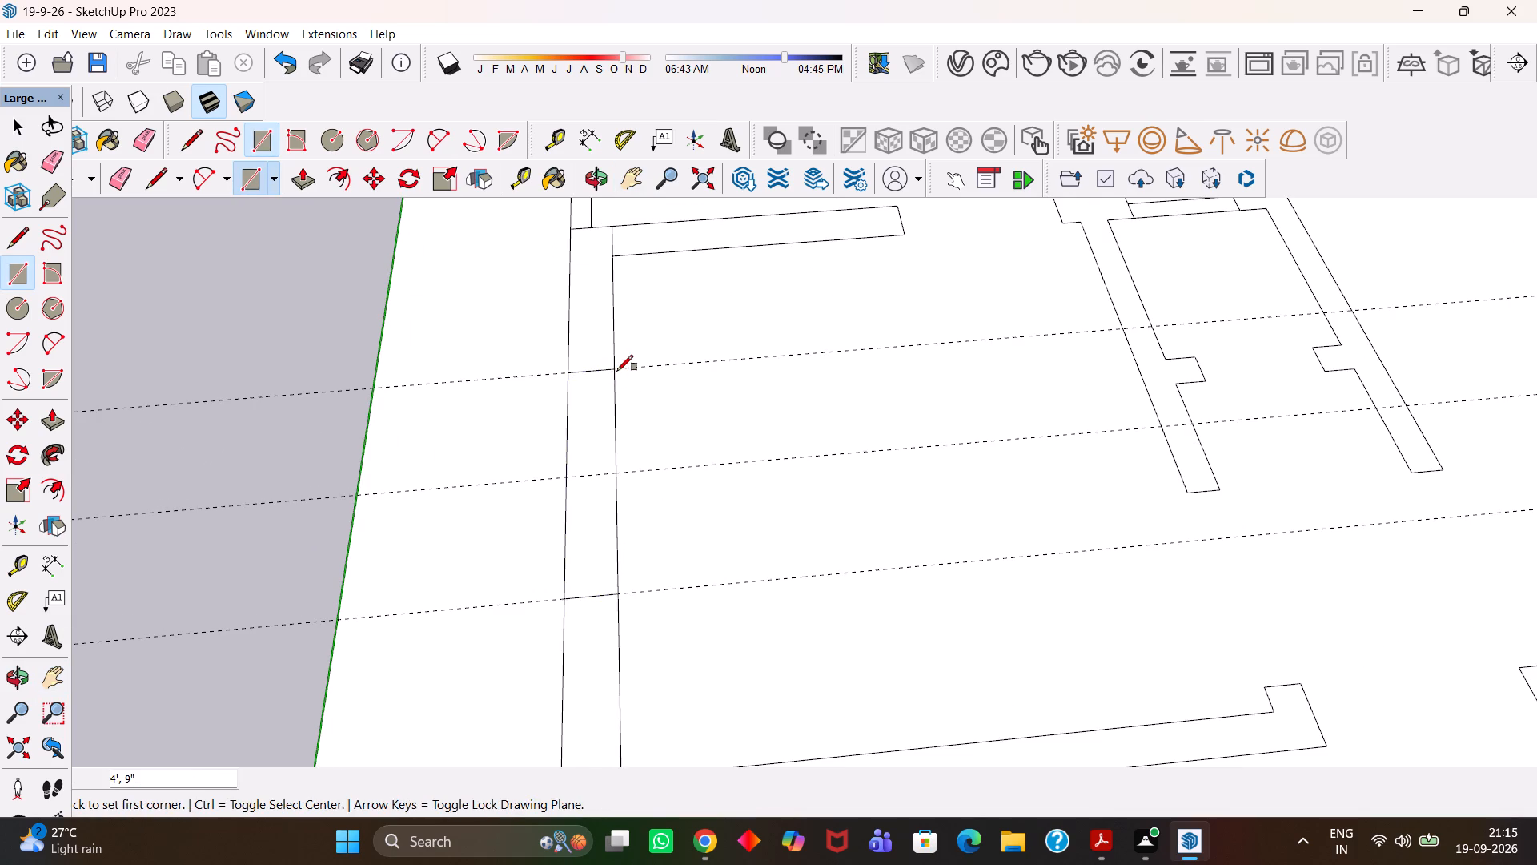
# Erase the three guides crossing the room with the new window opening.
pyautogui.scroll(-6, 623, 383)
pyautogui.press('e')
pyautogui.moveTo(789, 358); pyautogui.dragTo(795, 511)
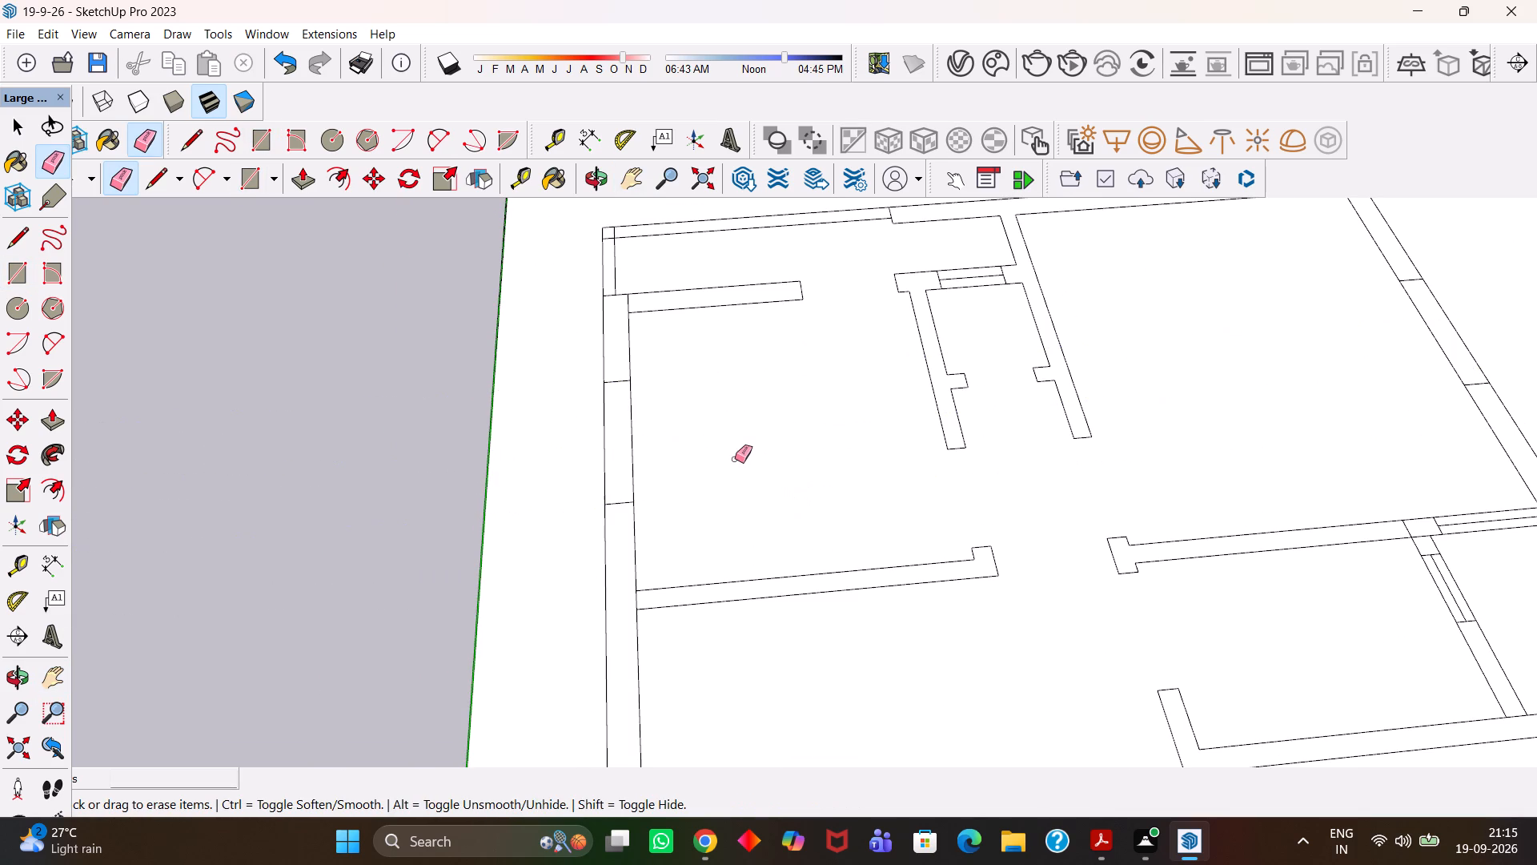
# In the adjoining room, place a guide about 3' from the jambed partition's face and another 4' beyond it.
pyautogui.scroll(3, 735, 459)
pyautogui.press('h')
pyautogui.scroll(-7, 724, 452)
pyautogui.moveTo(704, 457); pyautogui.dragTo(696, 463, button='middle')
pyautogui.scroll(1, 686, 465)
pyautogui.press('h')
pyautogui.moveTo(726, 494); pyautogui.dragTo(704, 389)
pyautogui.scroll(-4, 695, 393)
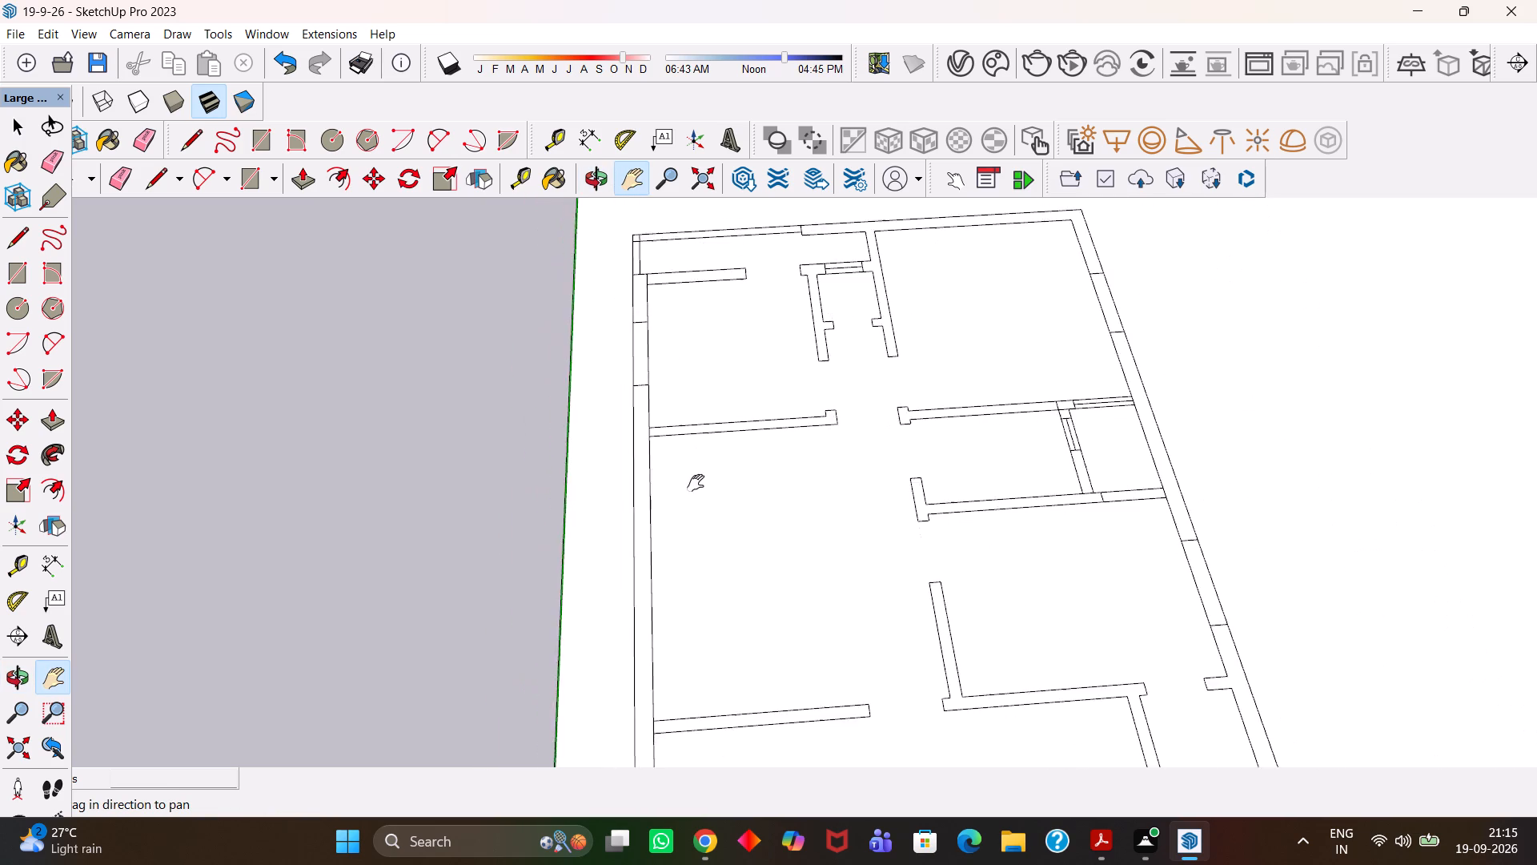
pyautogui.moveTo(696, 483); pyautogui.dragTo(680, 425)
pyautogui.press('t')
pyautogui.scroll(1, 671, 412)
pyautogui.click(668, 376)
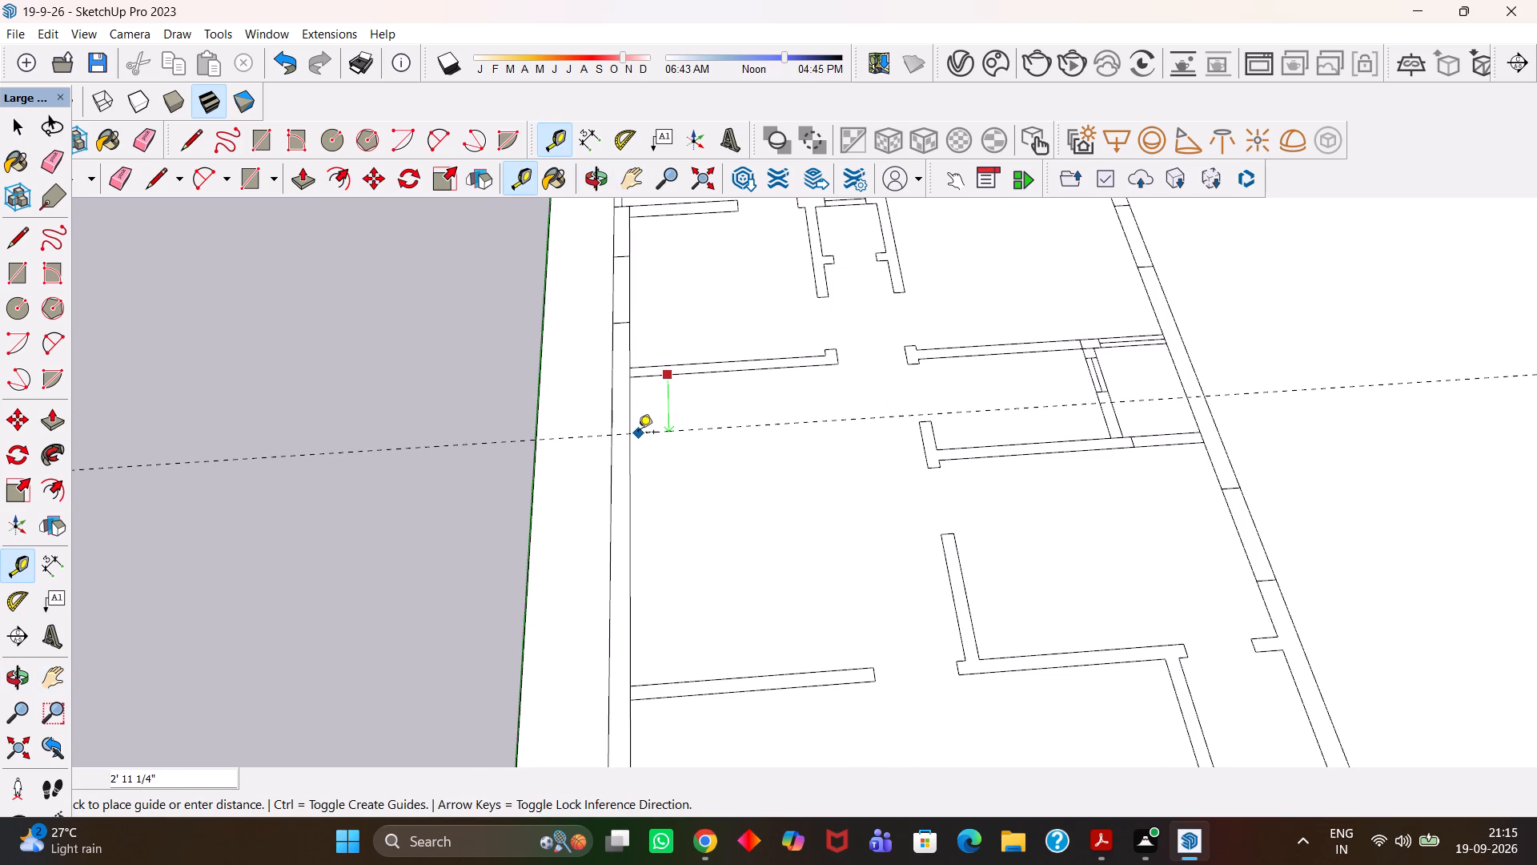
pyautogui.click(638, 428)
pyautogui.click(662, 426)
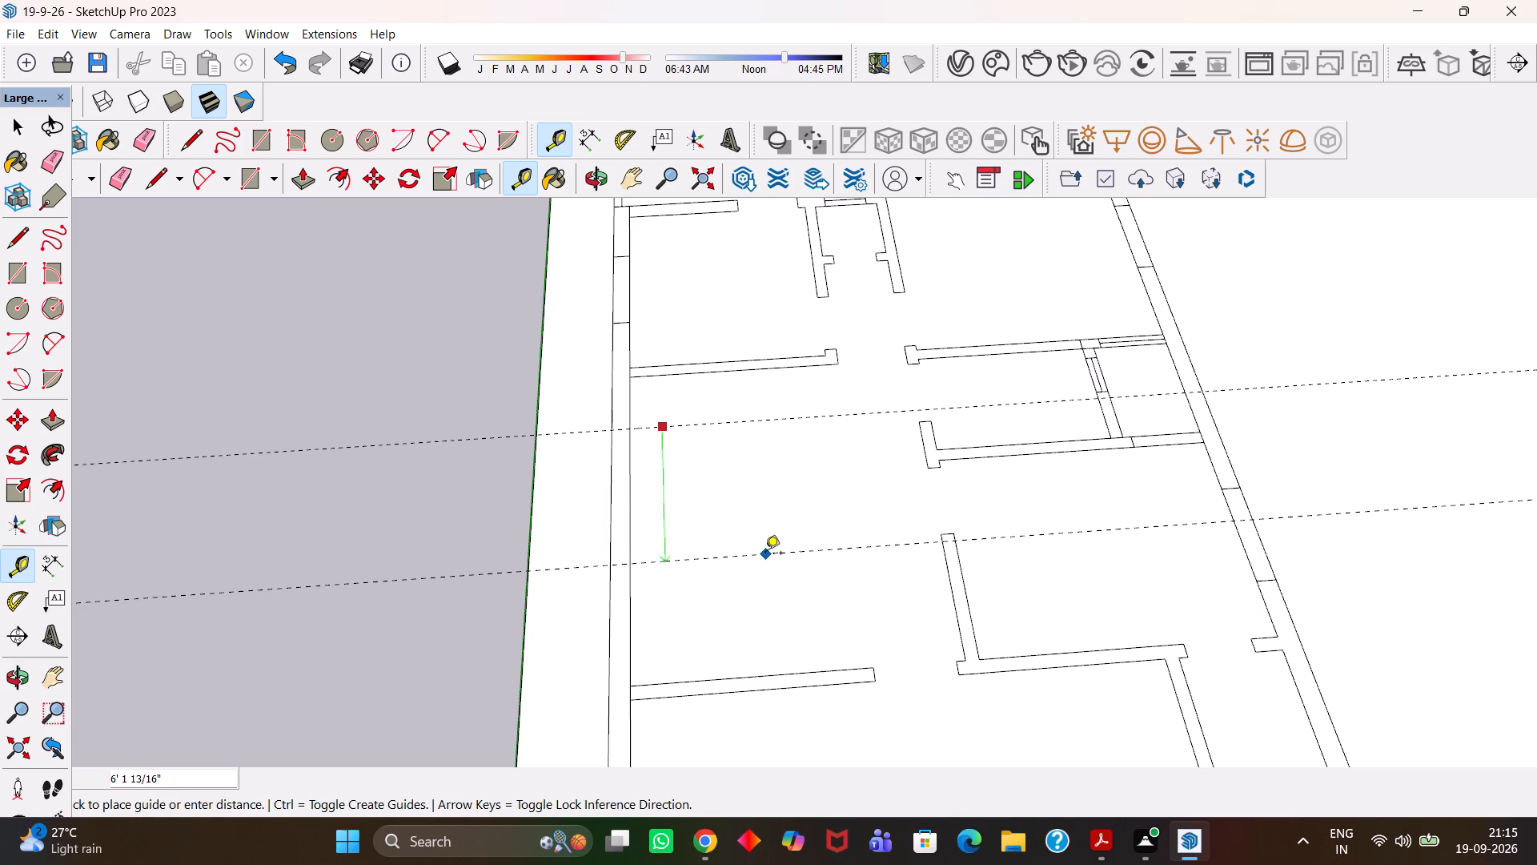
pyautogui.write("4'")
pyautogui.press('Return')
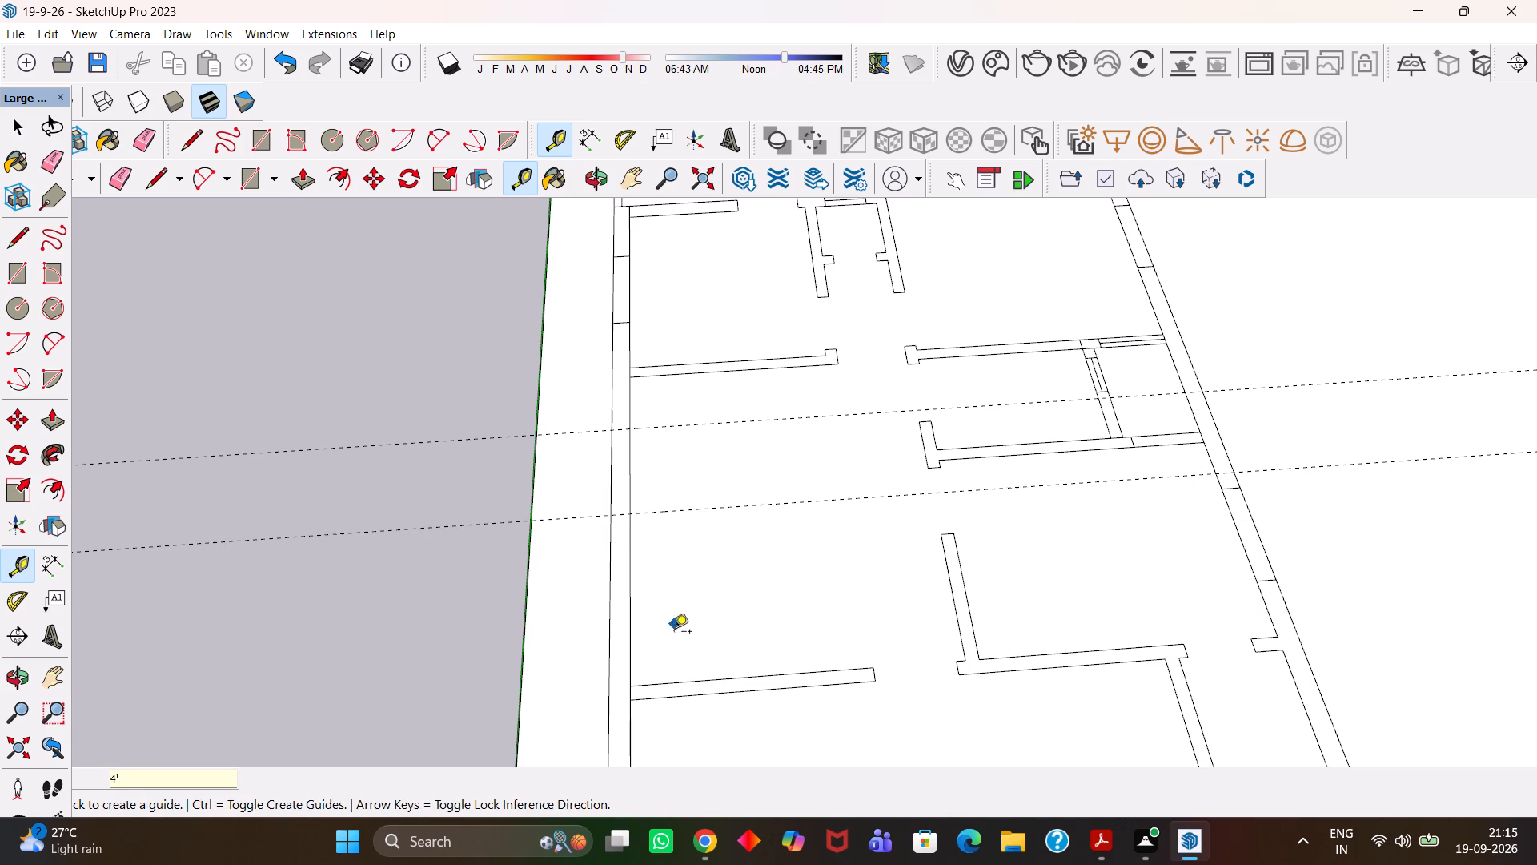
# Place a guide about 1' inside the room's opposite partition face and another about 3' further into the room.
pyautogui.click(665, 686)
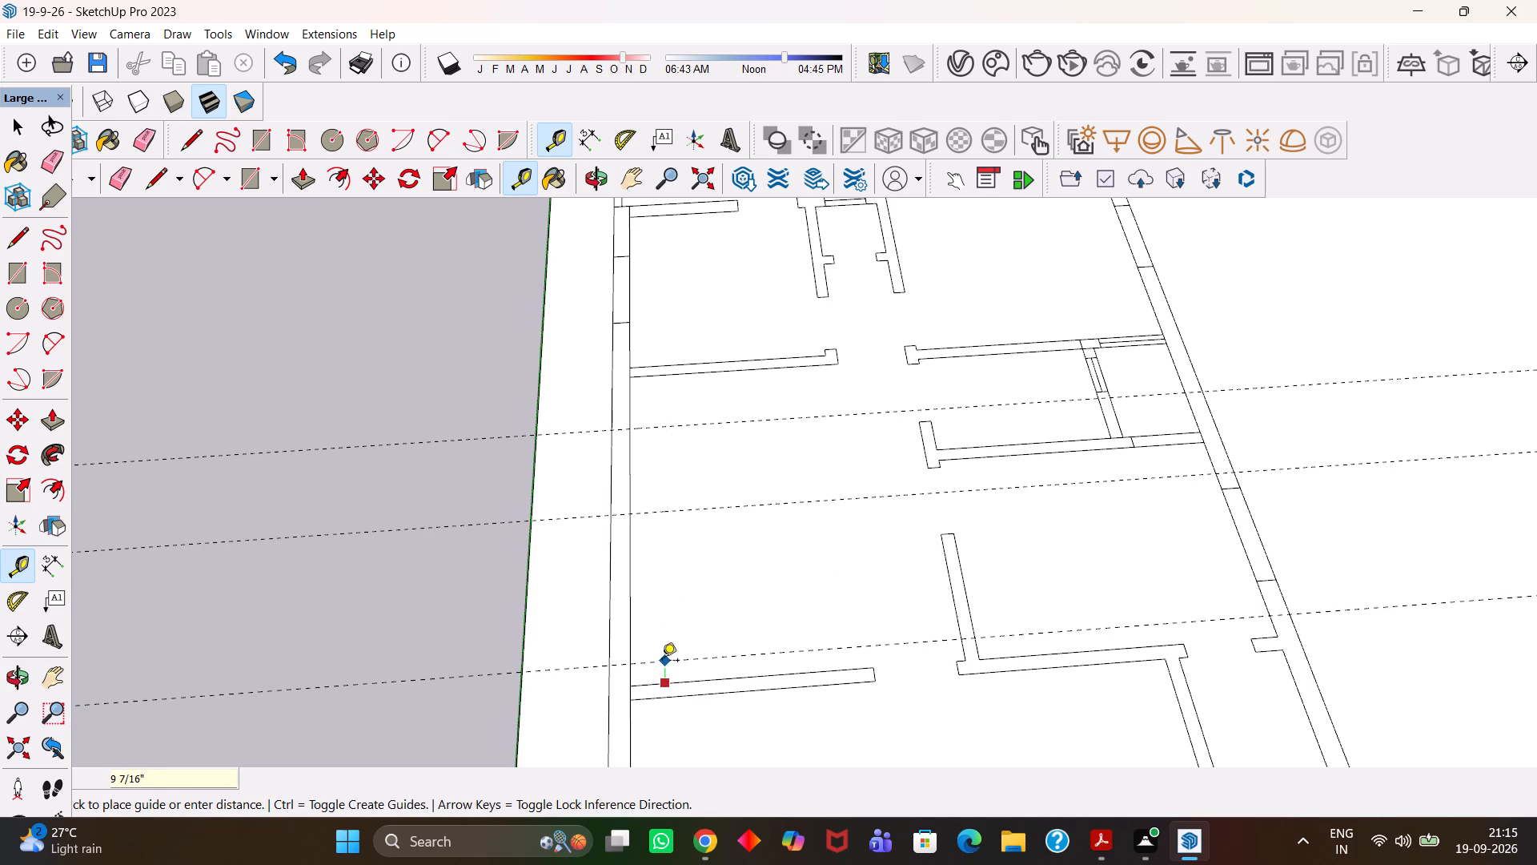
pyautogui.click(662, 652)
pyautogui.click(667, 652)
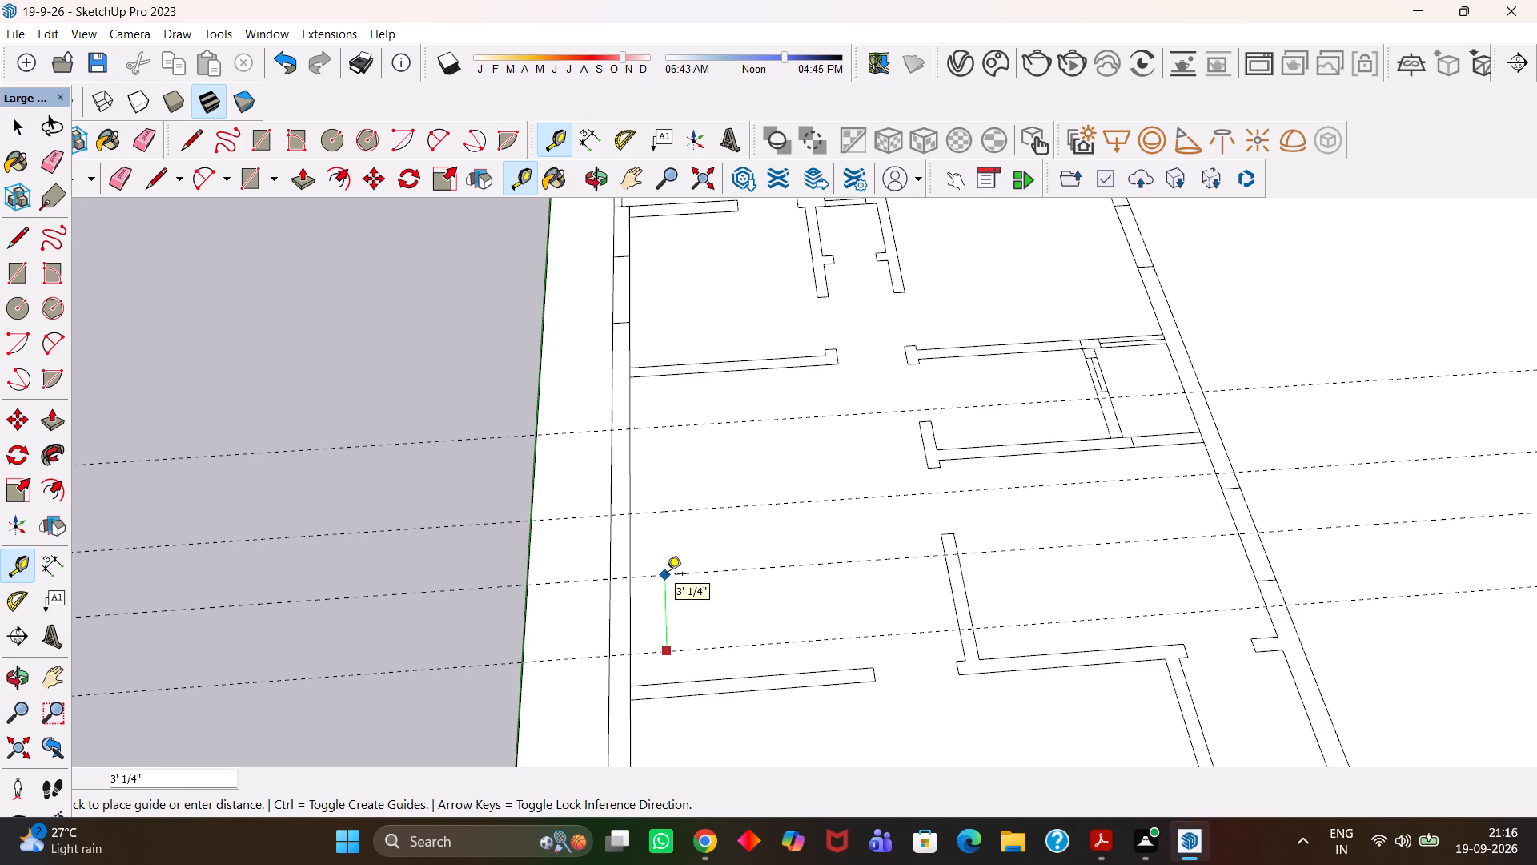
pyautogui.click(666, 575)
# Draw a rectangle about 3' 11" by 9" in the outer wall, from the last guide towards the opposite partition.
pyautogui.scroll(3, 662, 577)
pyautogui.press('r')
pyautogui.click(588, 577)
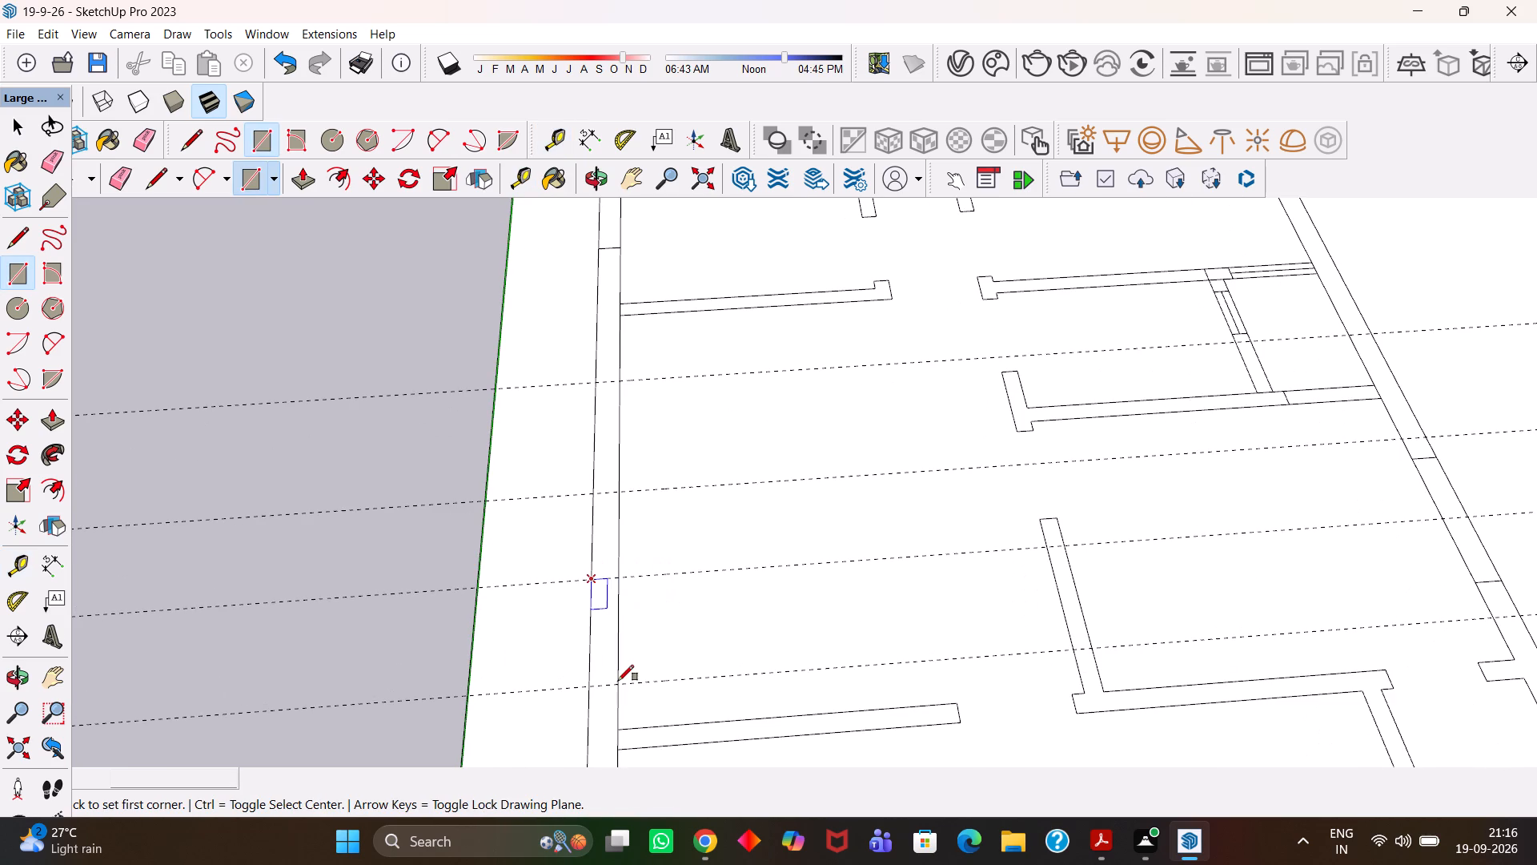
pyautogui.click(620, 718)
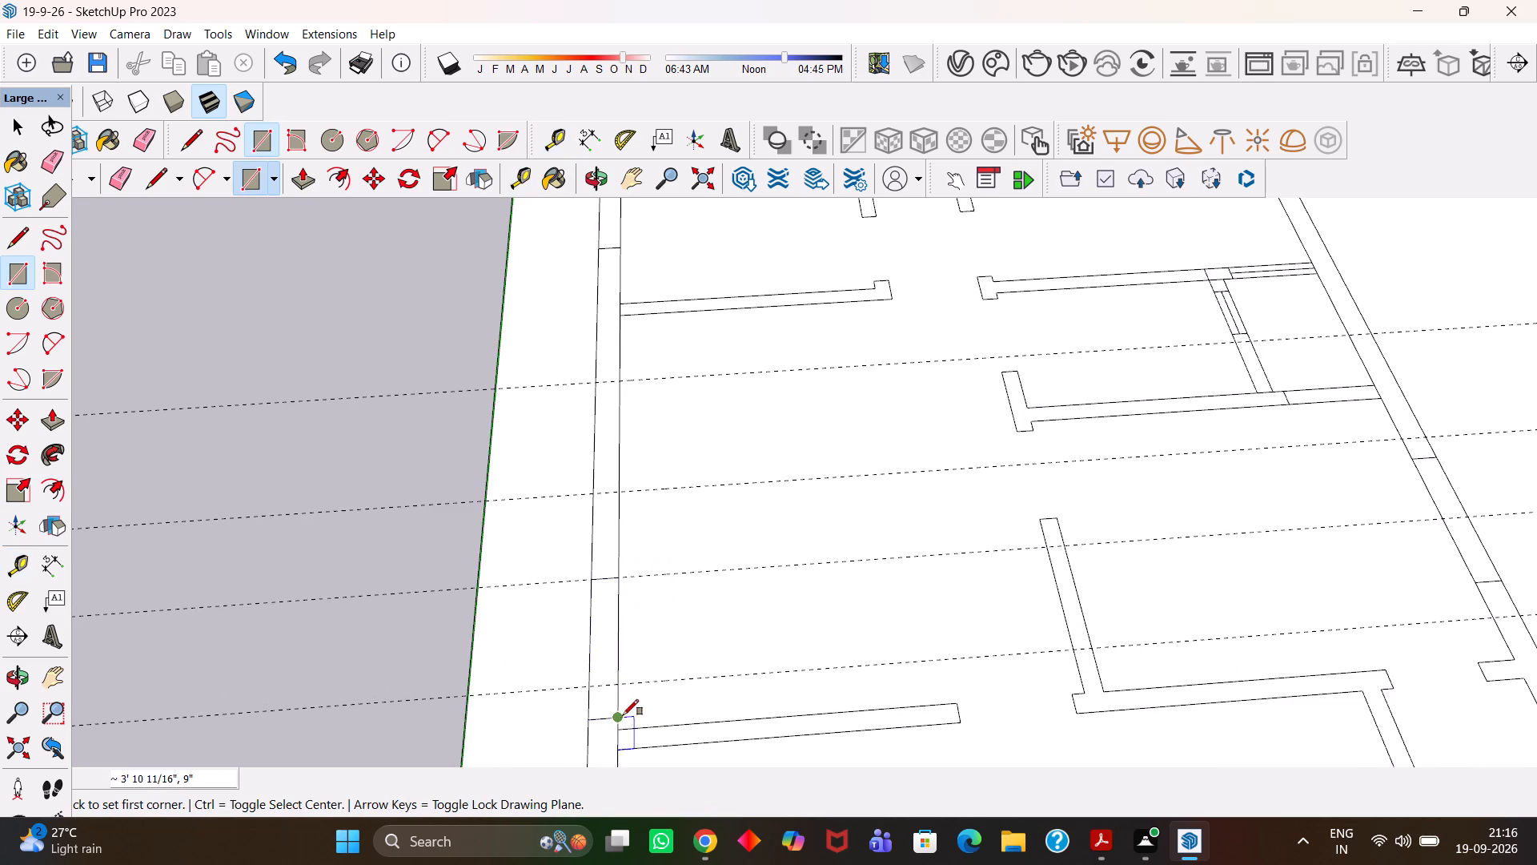
# Erase the guide running through the new rectangle near the opposite partition.
pyautogui.scroll(1, 623, 715)
pyautogui.press('e')
pyautogui.click(603, 688)
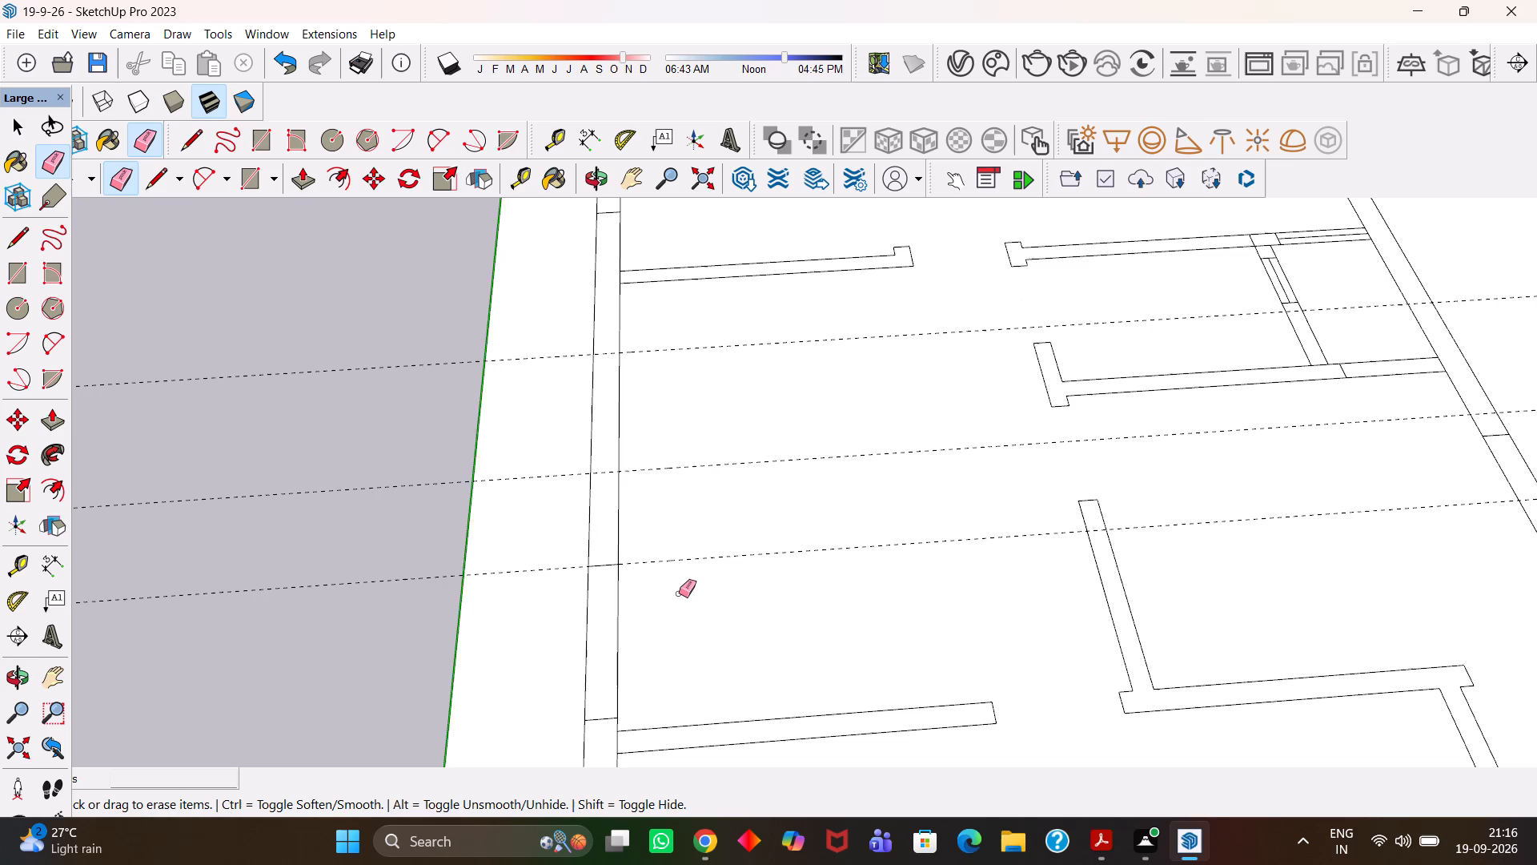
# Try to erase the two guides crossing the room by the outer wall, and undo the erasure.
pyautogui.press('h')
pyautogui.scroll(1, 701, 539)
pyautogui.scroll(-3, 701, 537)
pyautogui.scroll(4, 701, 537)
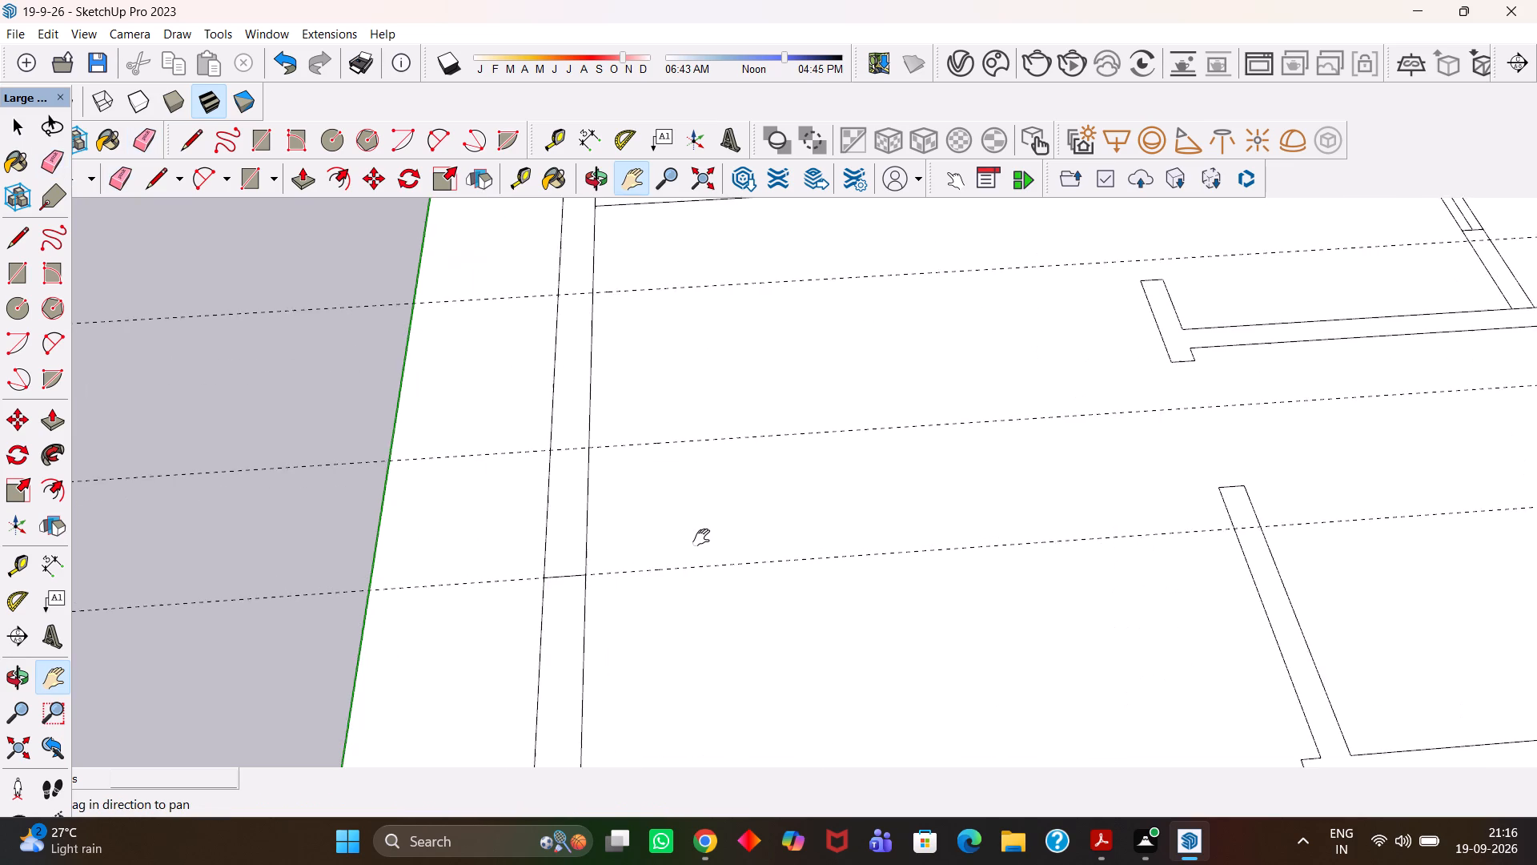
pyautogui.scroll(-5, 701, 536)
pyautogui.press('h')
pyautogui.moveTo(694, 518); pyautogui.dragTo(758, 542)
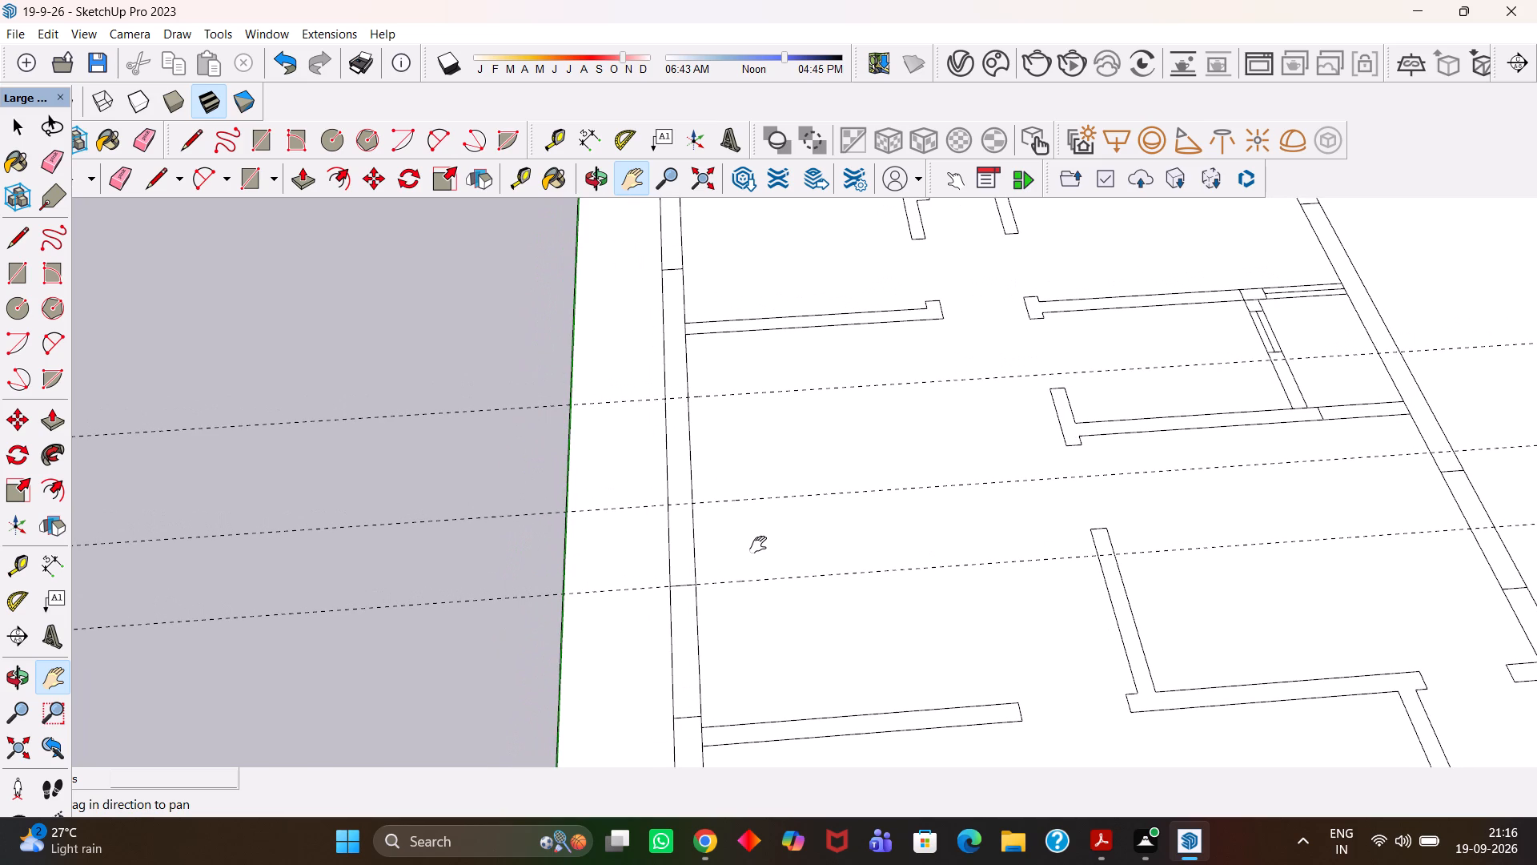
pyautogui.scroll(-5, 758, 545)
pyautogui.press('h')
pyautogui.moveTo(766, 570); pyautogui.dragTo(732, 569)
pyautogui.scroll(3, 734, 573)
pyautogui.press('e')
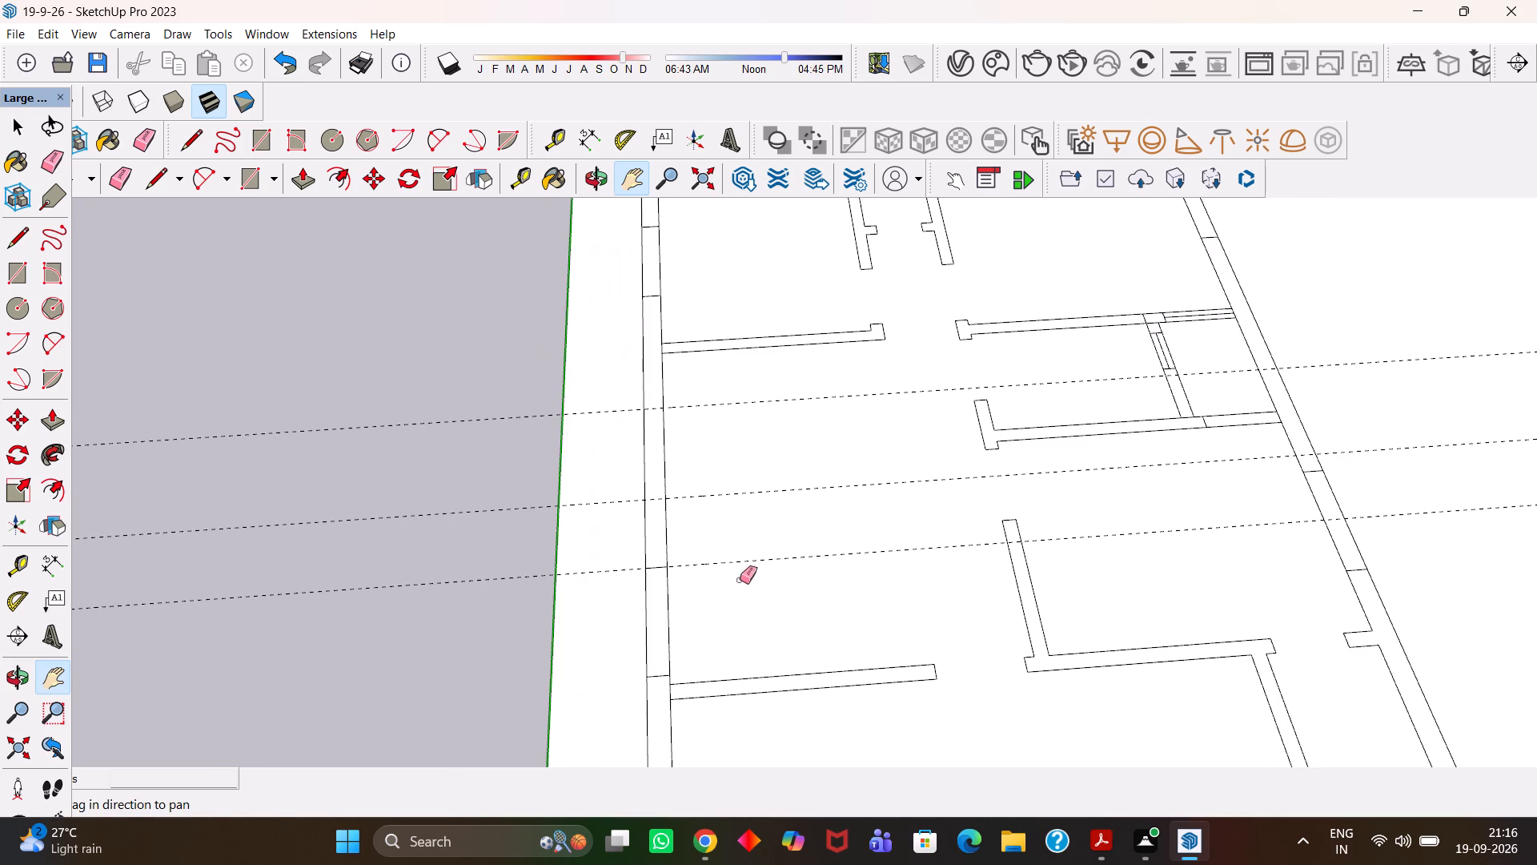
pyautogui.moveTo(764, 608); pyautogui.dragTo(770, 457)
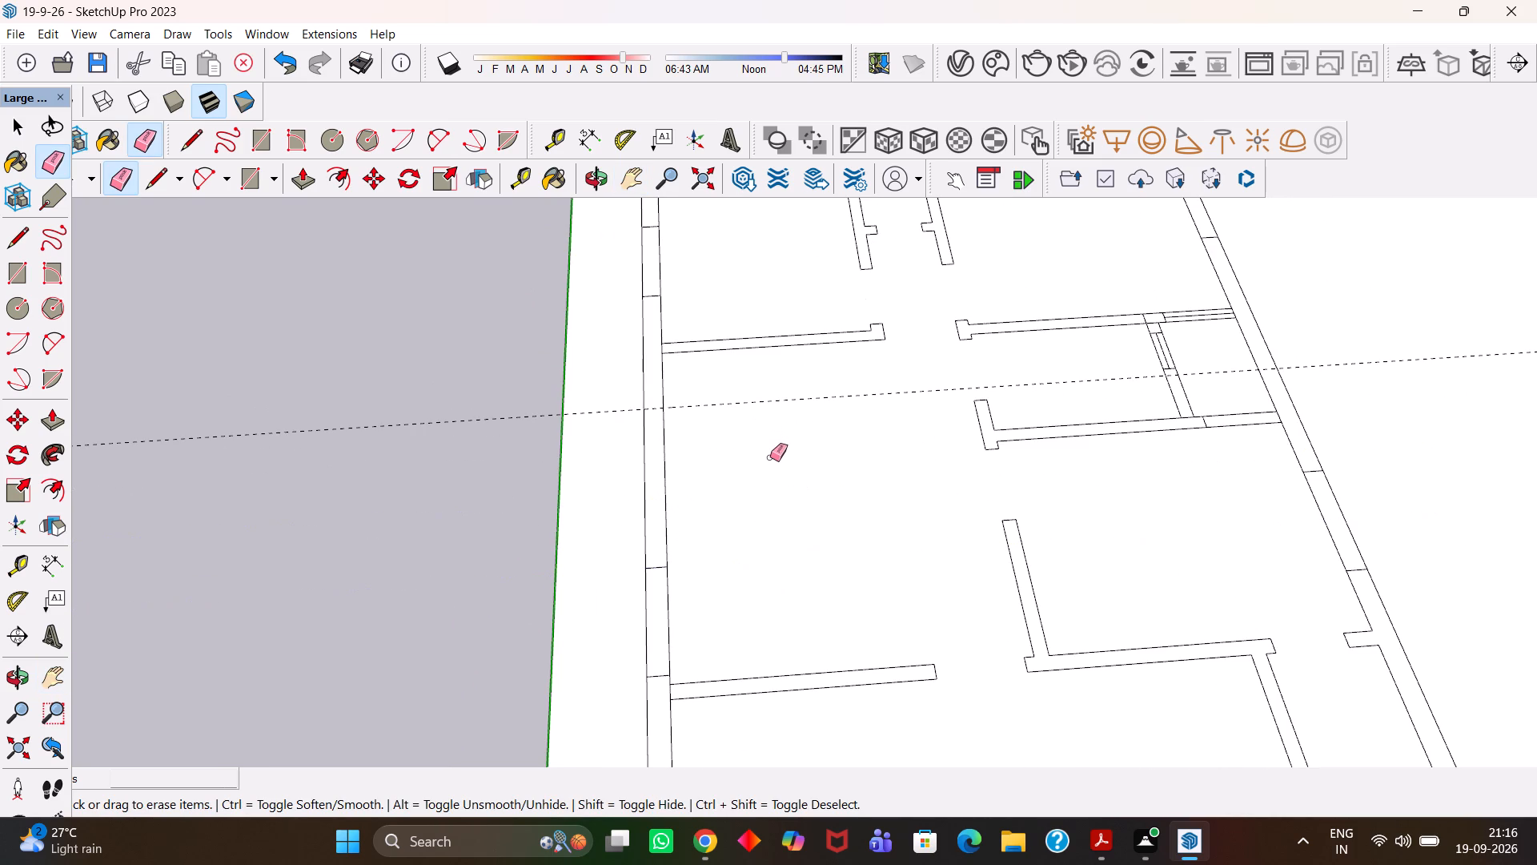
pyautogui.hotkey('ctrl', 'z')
# Draw a 4' by 9" window rectangle in the outer wall between the two guides crossing the larger room.
pyautogui.scroll(2, 676, 468)
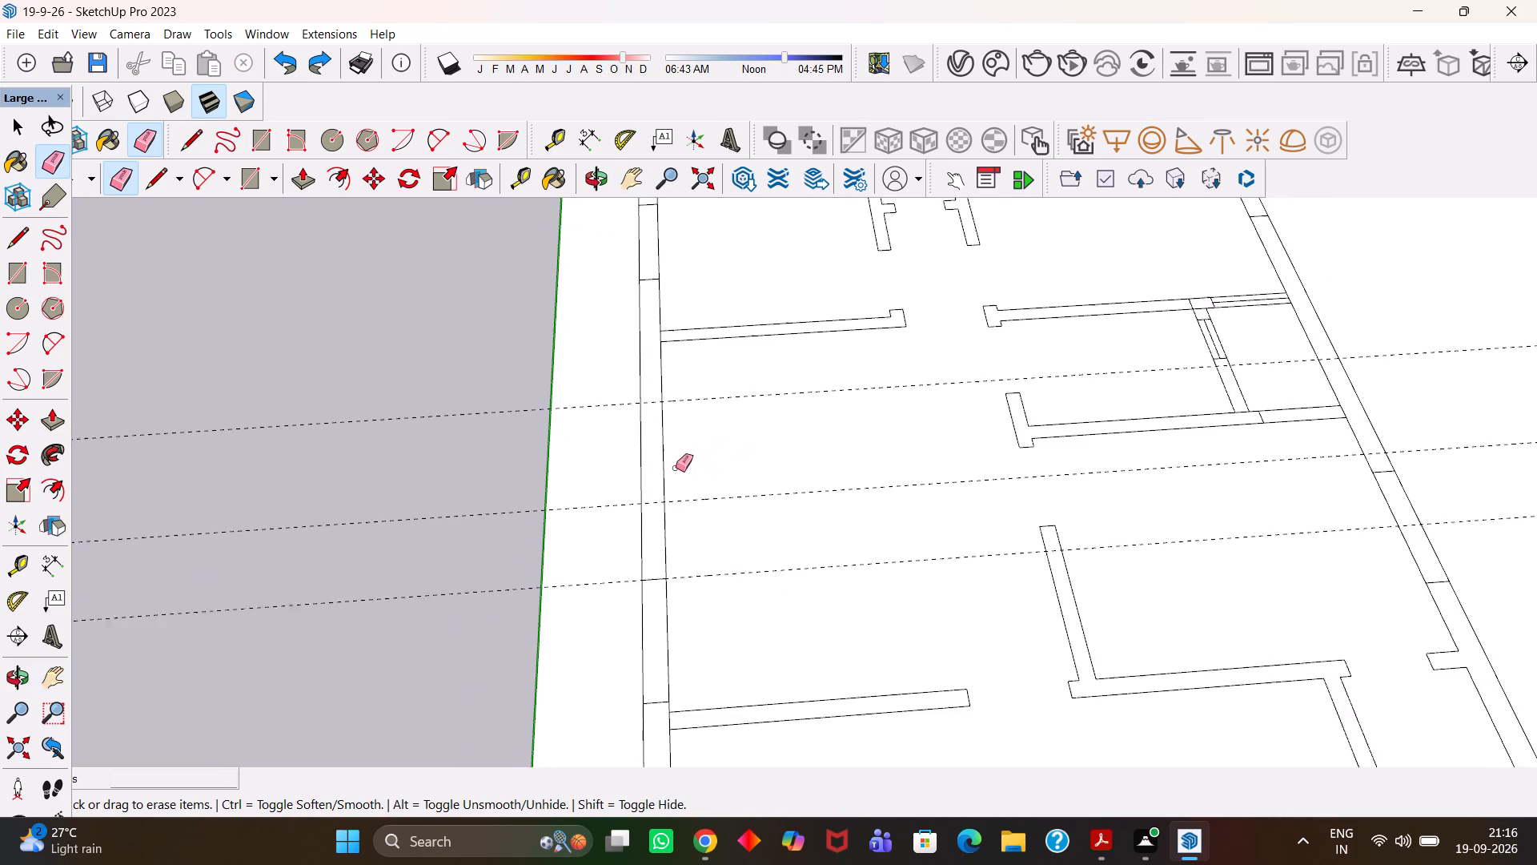
pyautogui.scroll(1, 676, 468)
pyautogui.press('r')
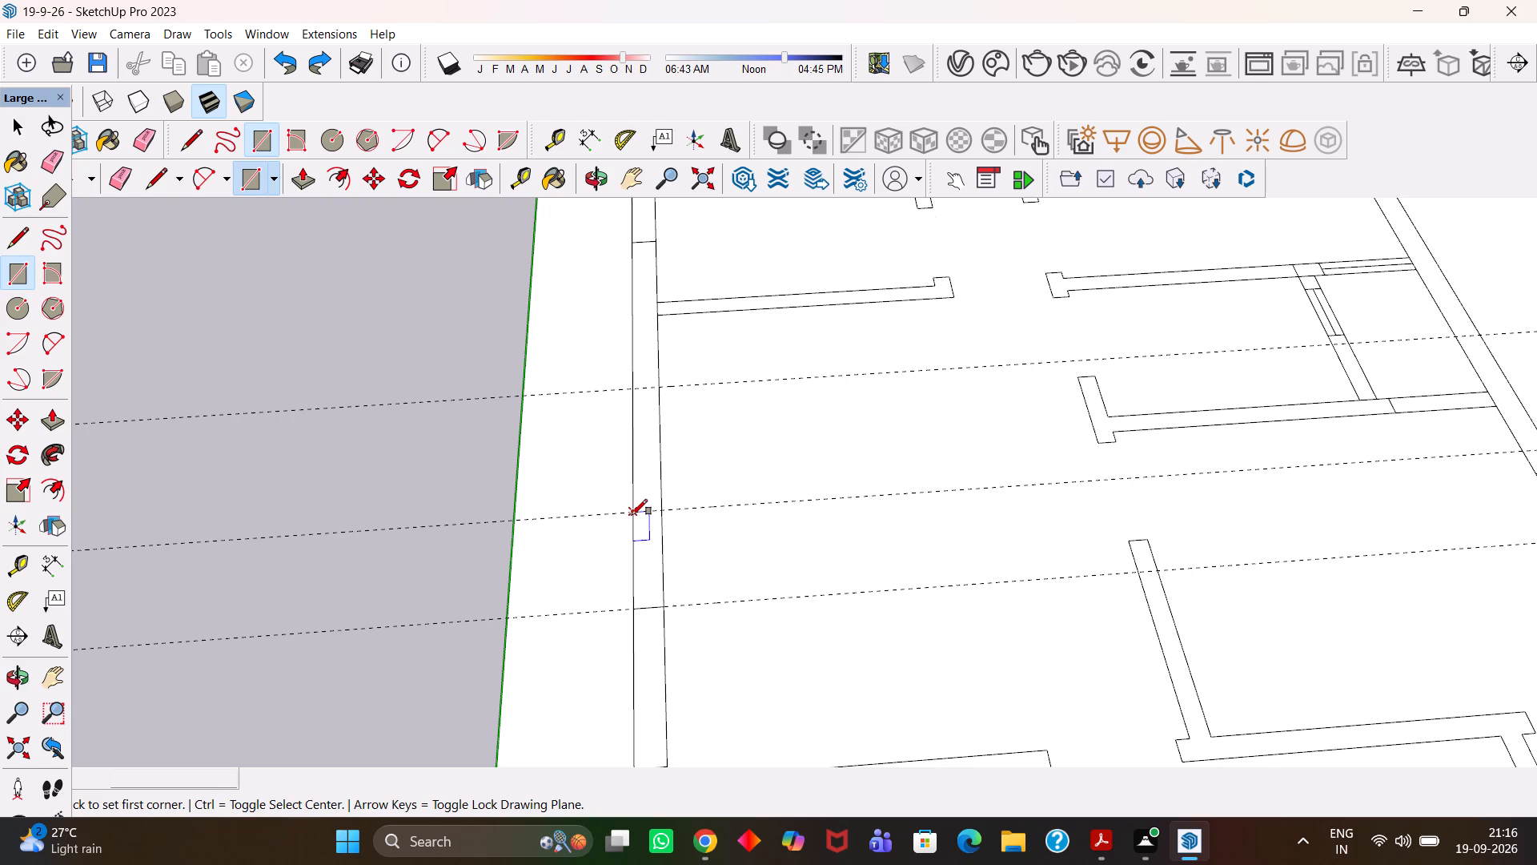
pyautogui.click(632, 515)
pyautogui.click(660, 388)
# Erase the three guides that cross the room beside the new window rectangle.
pyautogui.press('e')
pyautogui.moveTo(743, 384); pyautogui.dragTo(763, 542)
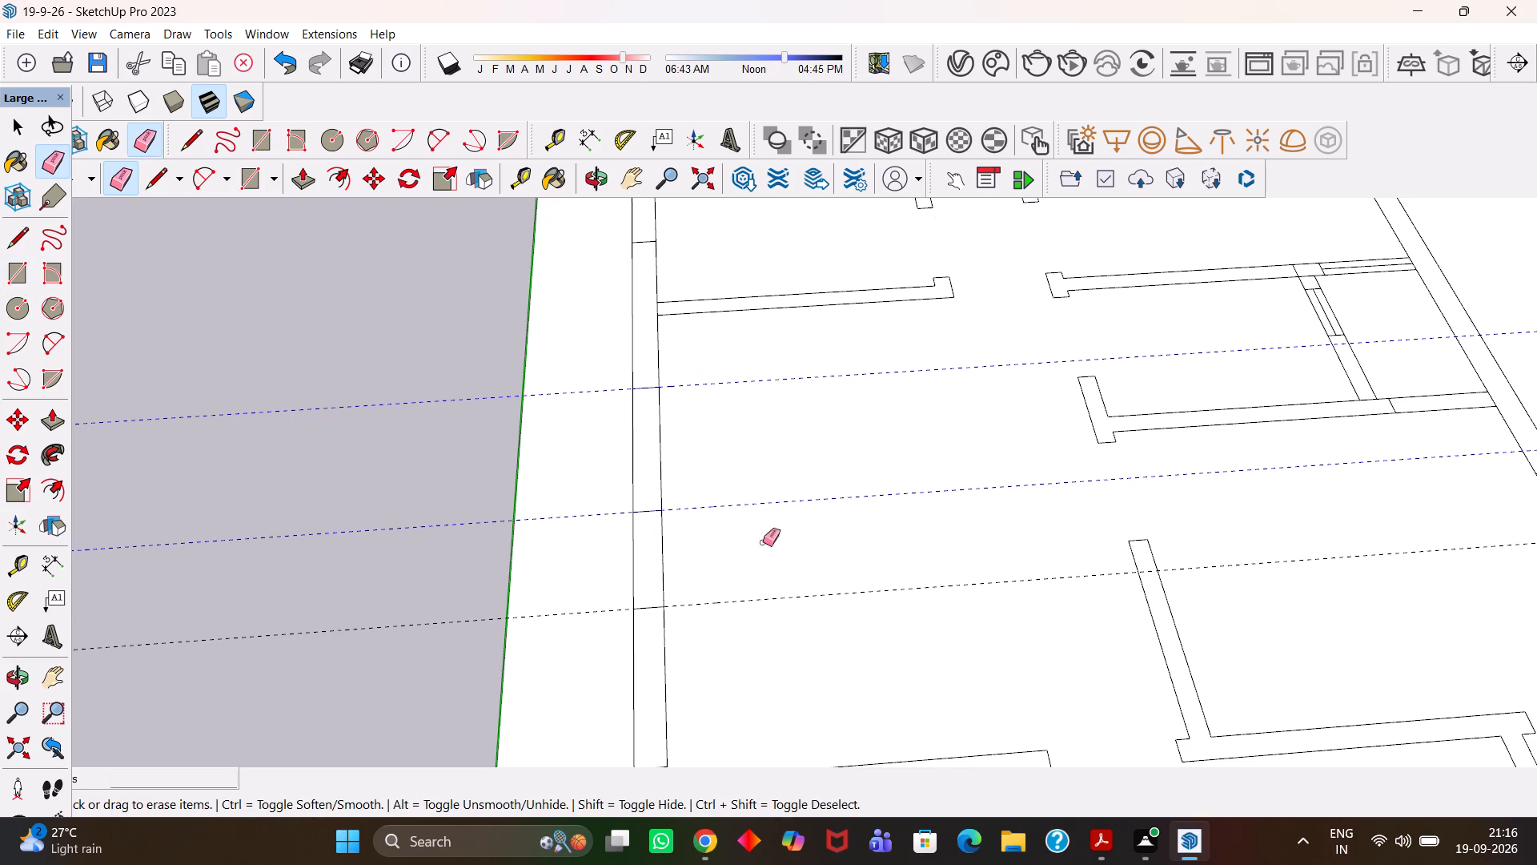
pyautogui.moveTo(763, 542); pyautogui.dragTo(768, 578)
pyautogui.scroll(-5, 708, 468)
pyautogui.press('h')
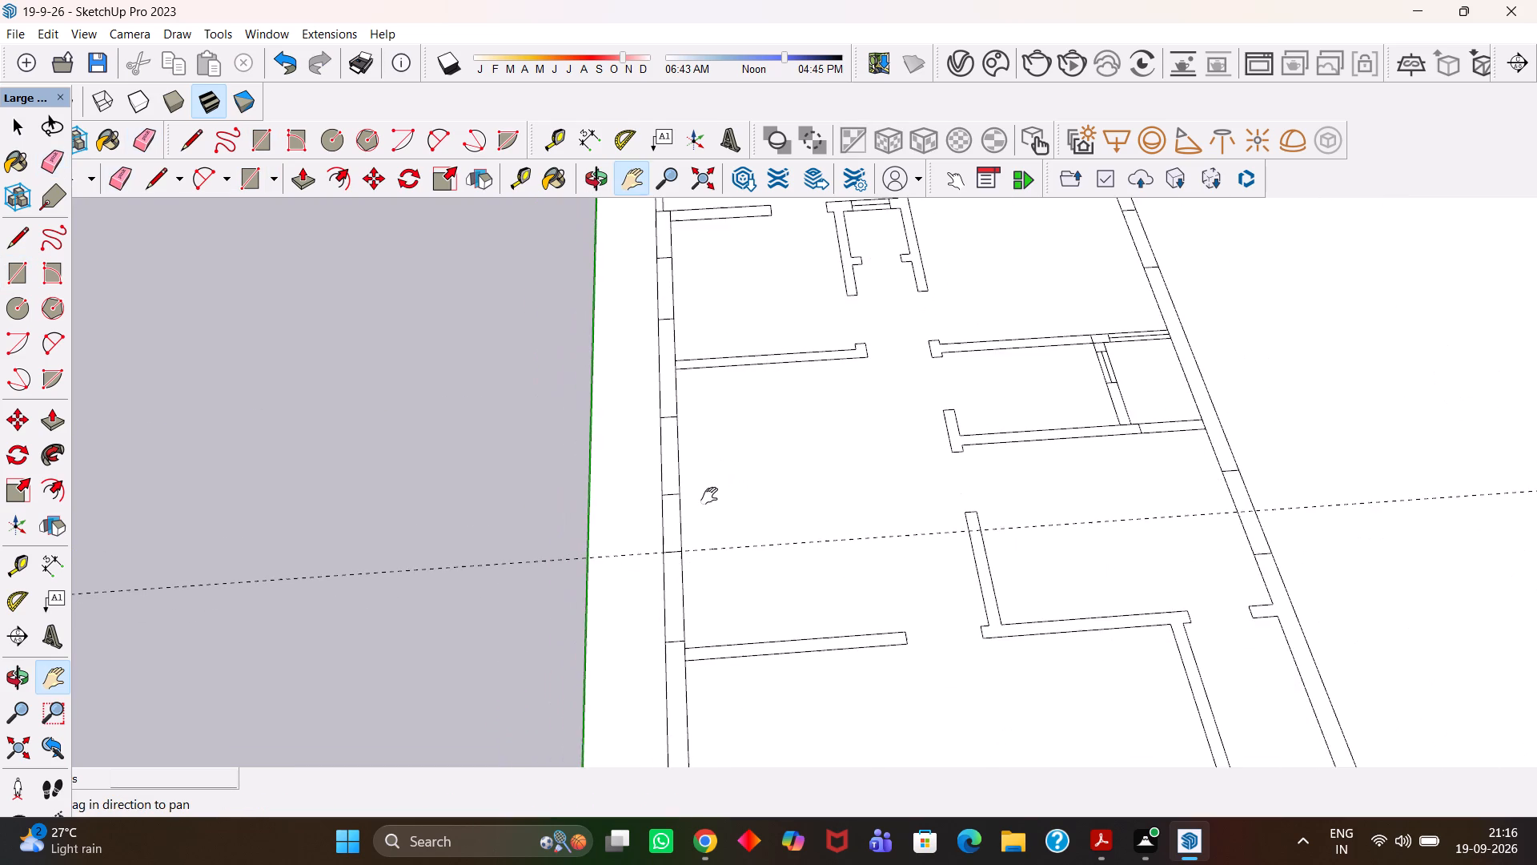
pyautogui.moveTo(709, 496); pyautogui.dragTo(699, 438)
pyautogui.press('e')
pyautogui.moveTo(741, 474); pyautogui.dragTo(755, 517)
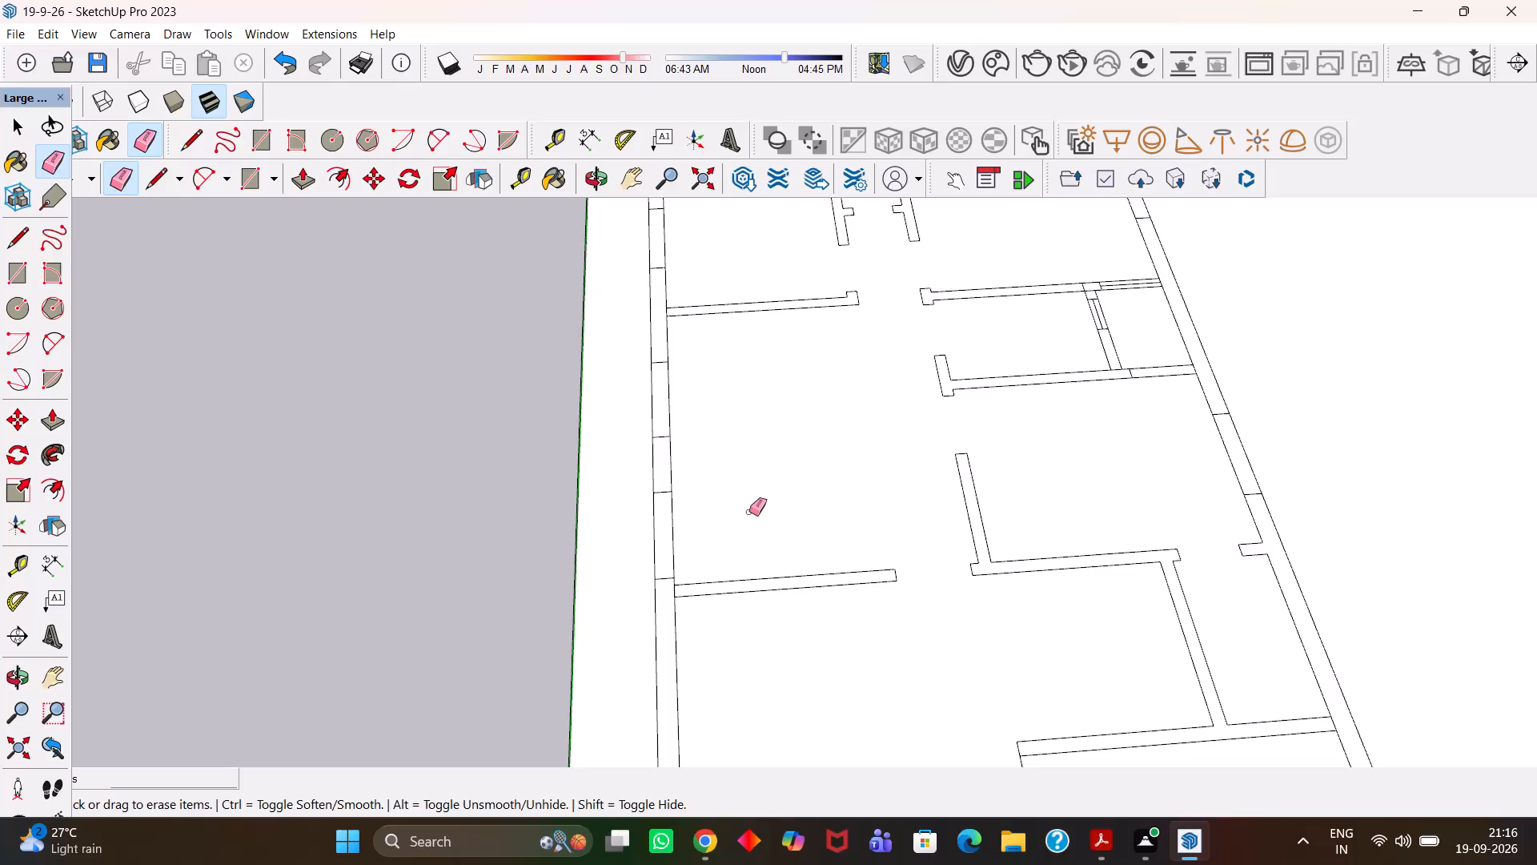
# In the large end room, place a guide about 8' 5 1/2" from the partition's face, at the midpoint of the outer wall's inner face.
pyautogui.scroll(-4, 748, 510)
pyautogui.press('h')
pyautogui.moveTo(750, 517); pyautogui.dragTo(705, 390)
pyautogui.scroll(-3, 692, 473)
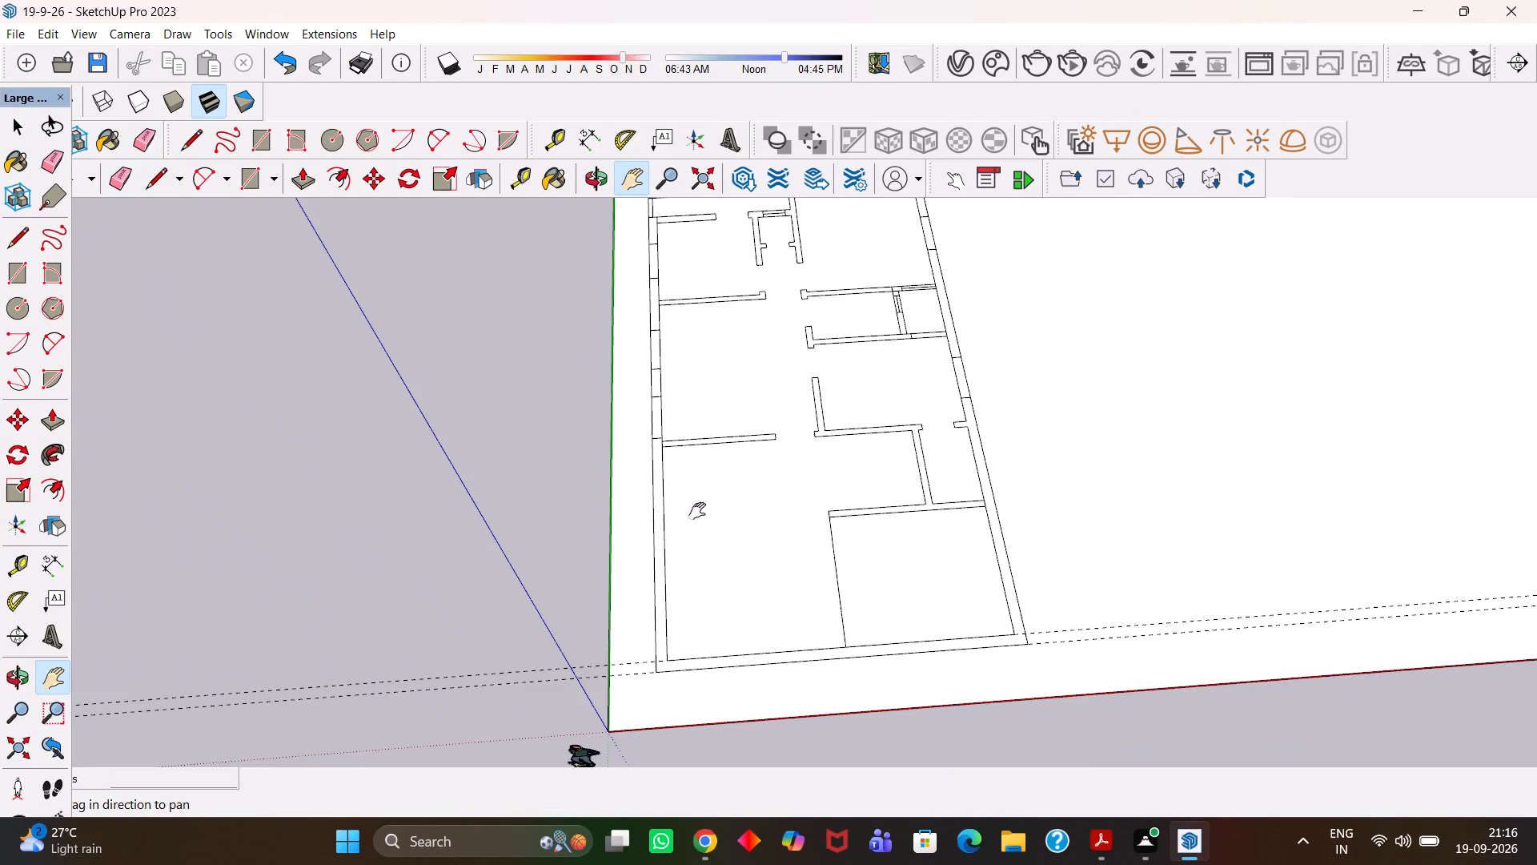
pyautogui.moveTo(697, 511); pyautogui.dragTo(684, 504)
pyautogui.scroll(2, 686, 501)
pyautogui.press('t')
pyautogui.click(692, 425)
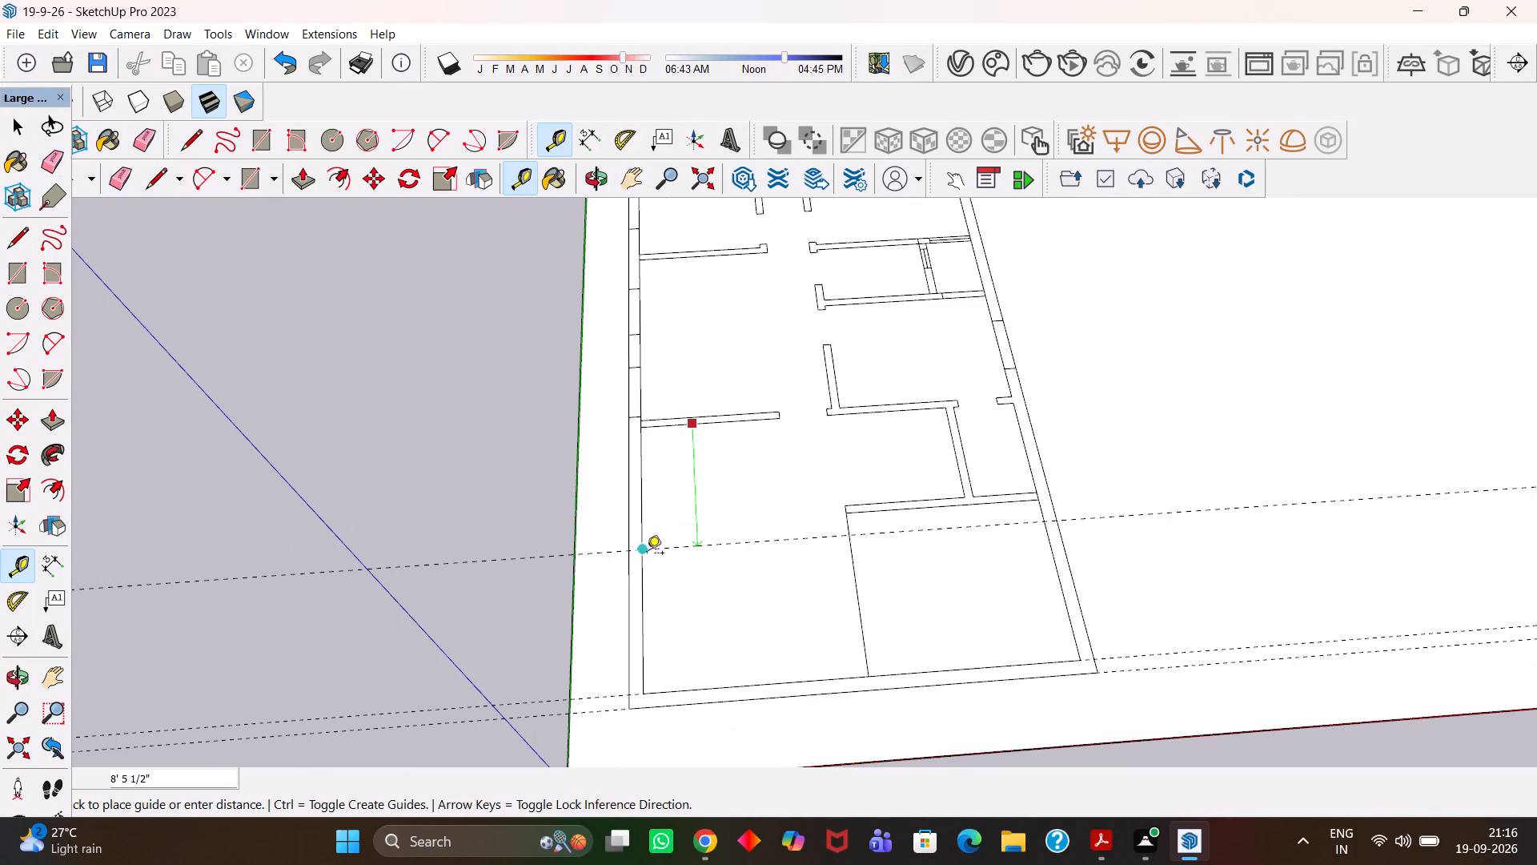
pyautogui.click(647, 556)
# Place a guide 2' from the midpoint guide towards the partition, and another 4' from that one on the midpoint guide's far side.
pyautogui.click(676, 545)
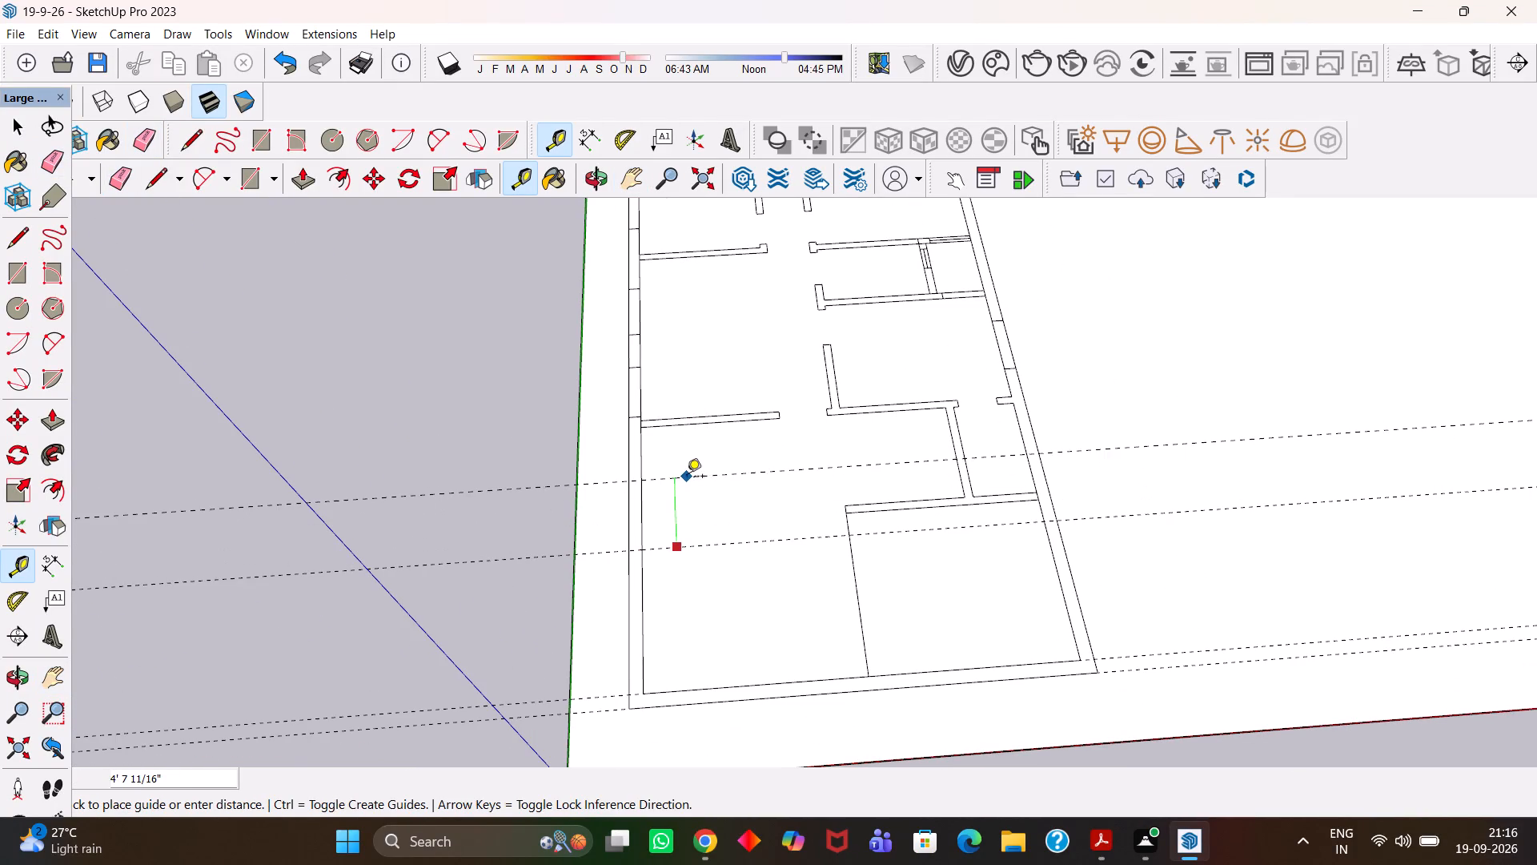
pyautogui.write("2'")
pyautogui.press('Return')
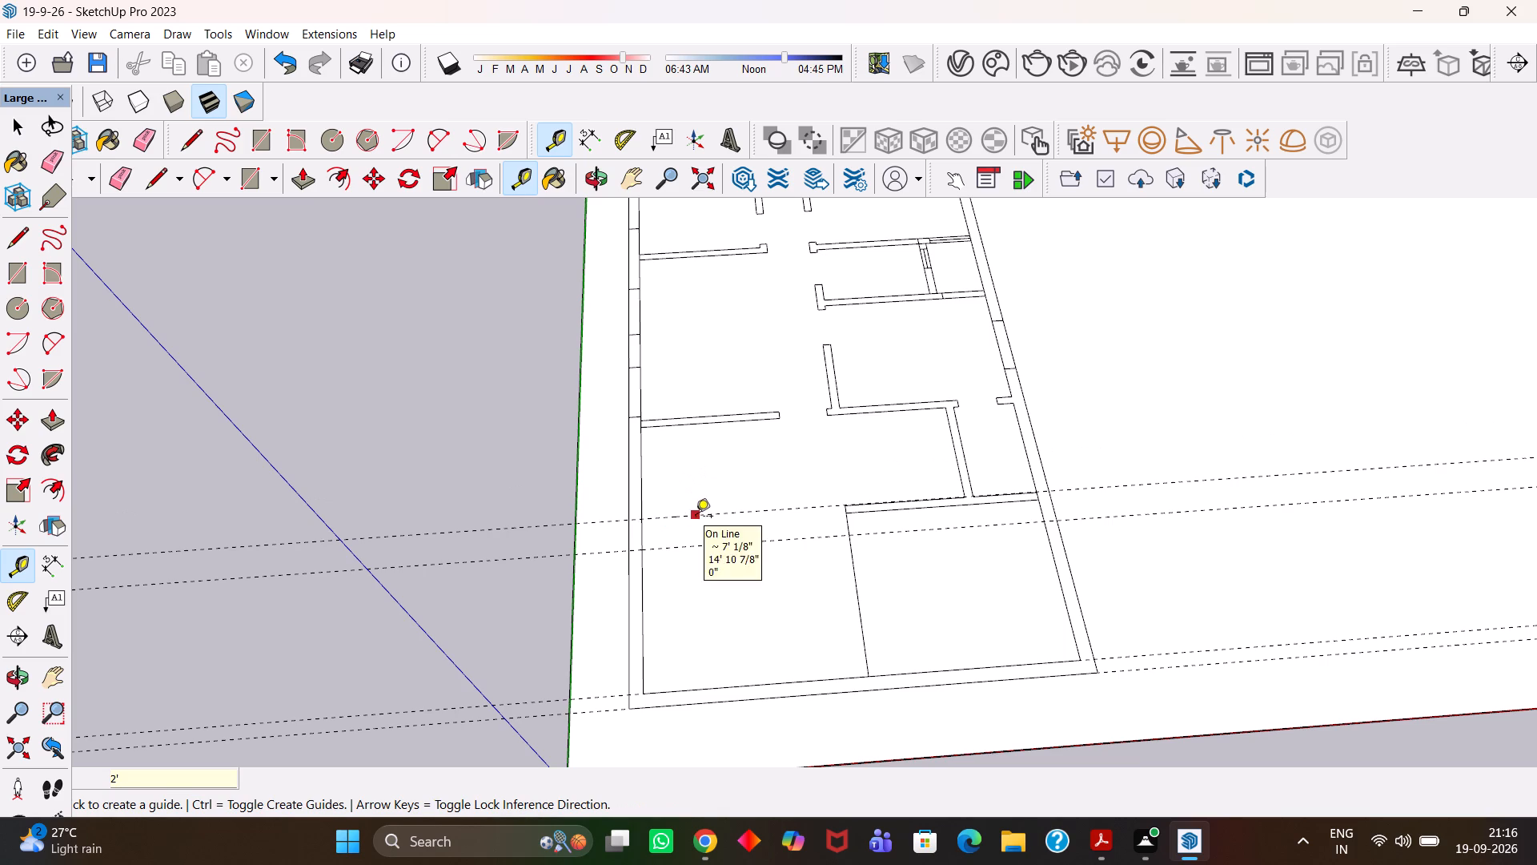
pyautogui.click(696, 517)
pyautogui.write("4'")
pyautogui.press('Return')
# Draw a 4' by 9" window rectangle in the end room's outer wall between the two outermost new guides.
pyautogui.scroll(3, 647, 587)
pyautogui.press('r')
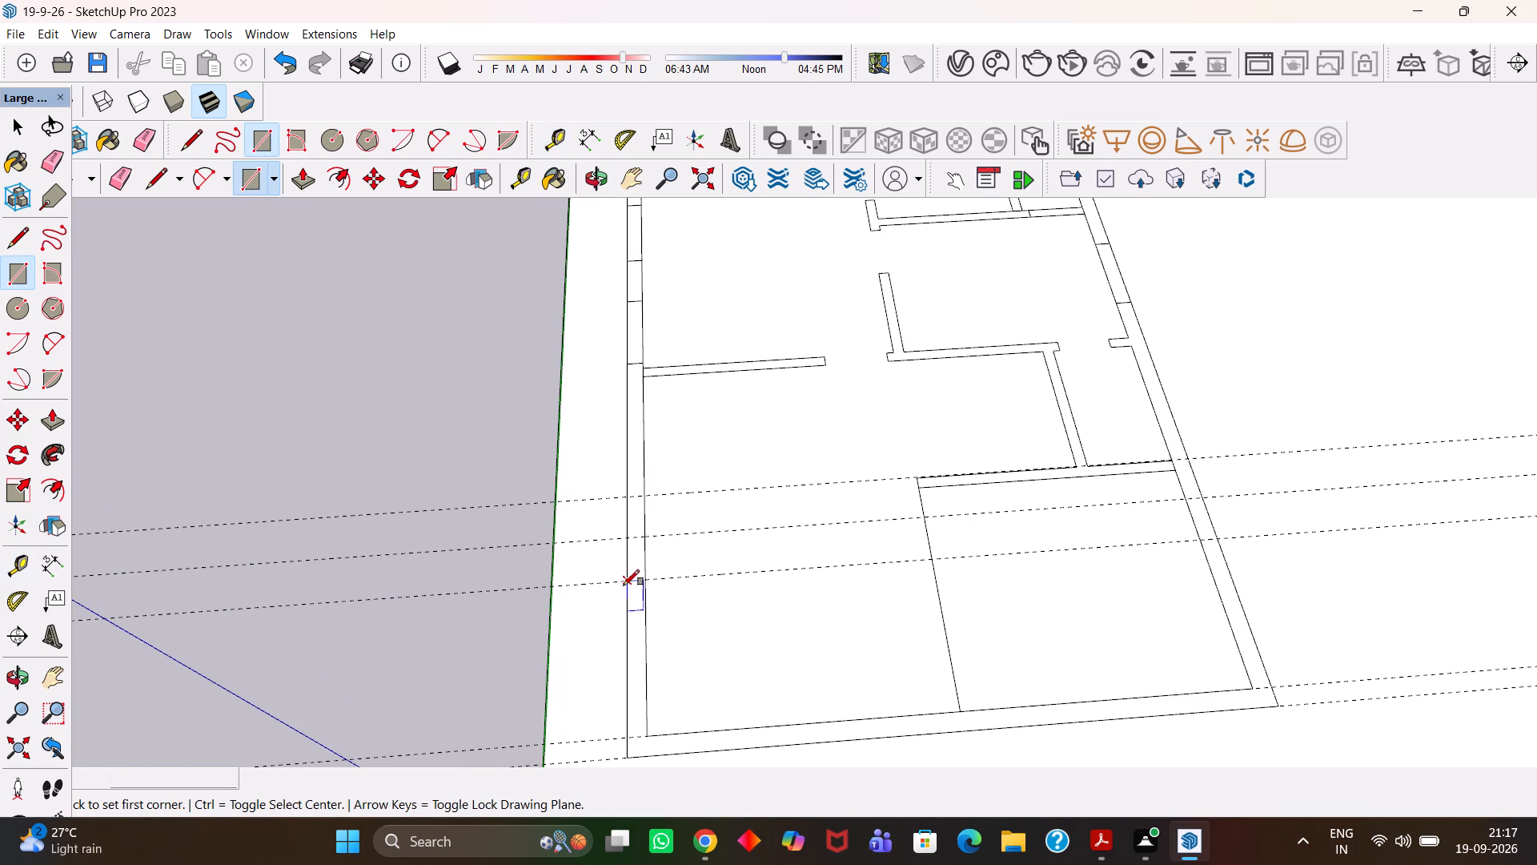
pyautogui.click(626, 581)
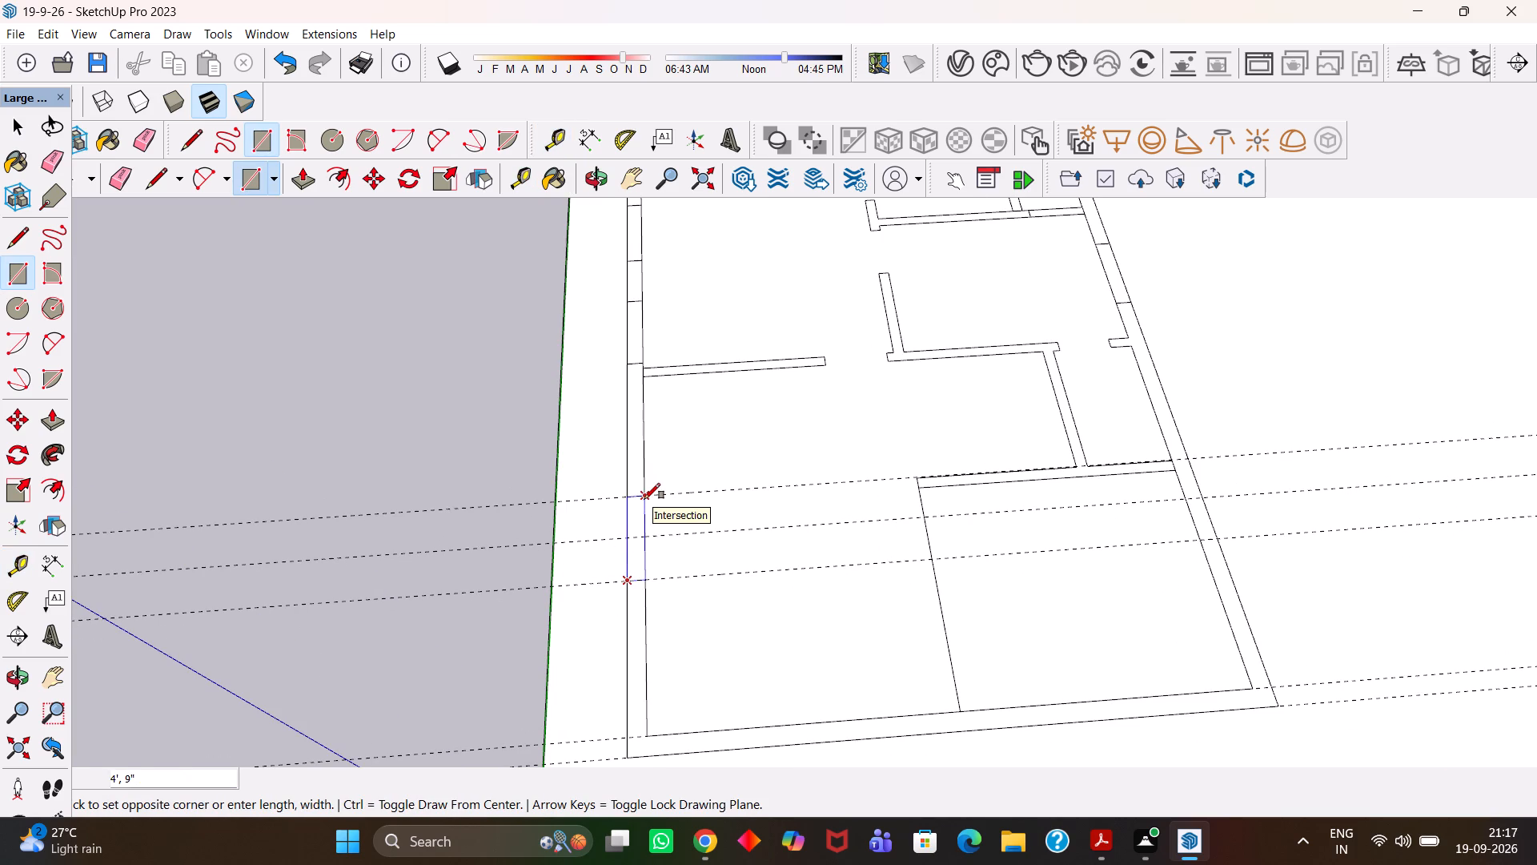
pyautogui.click(644, 499)
# Erase the three guides crossing the end room at the new window rectangle.
pyautogui.press('e')
pyautogui.moveTo(777, 473); pyautogui.dragTo(781, 595)
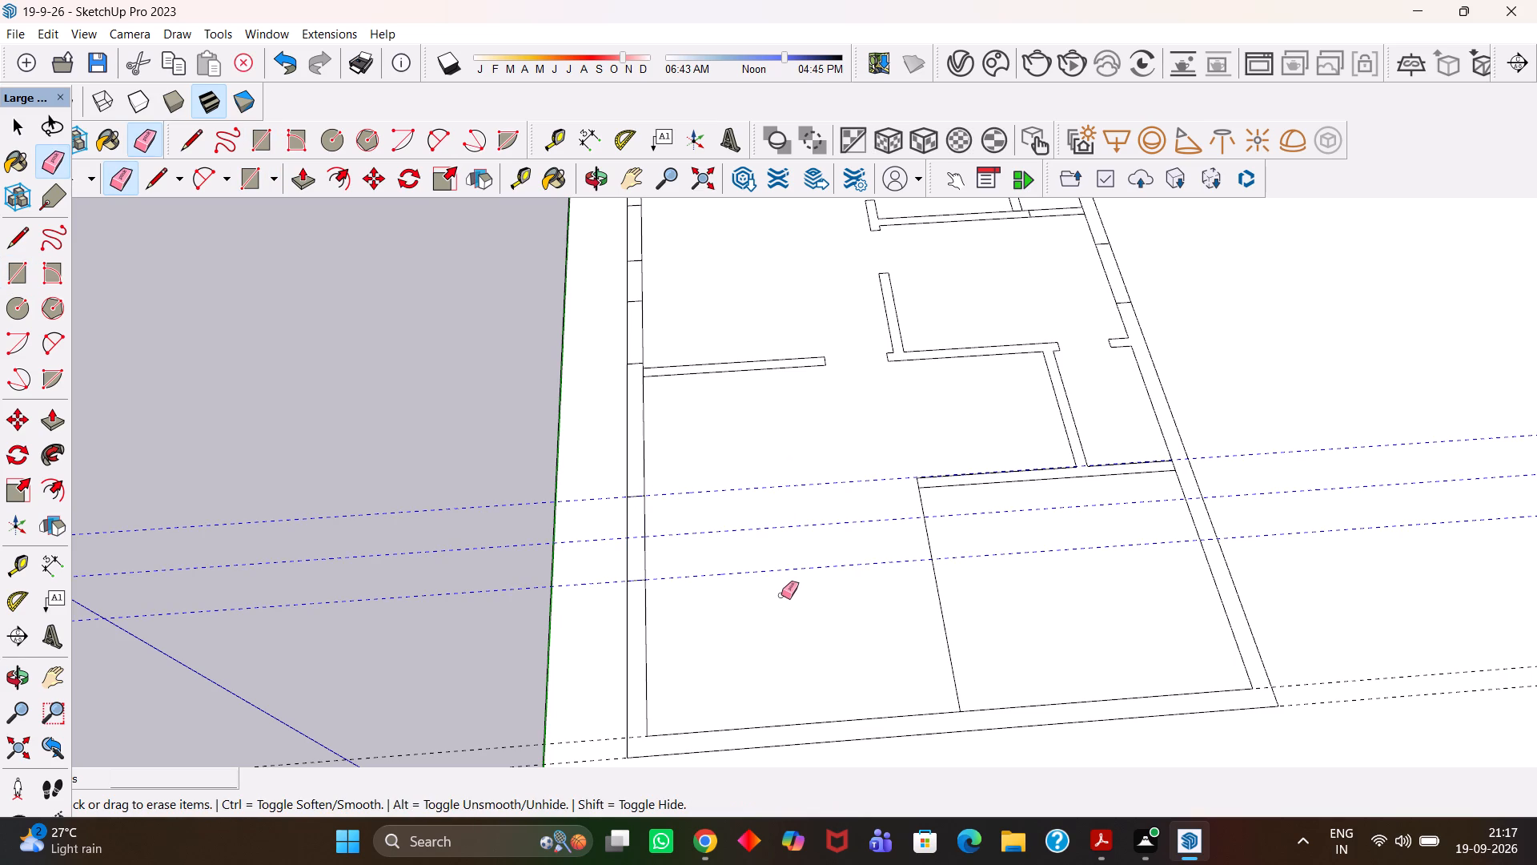
# Examine the walls, door openings and window openings across the whole plan, from the end room to the opposite end.
pyautogui.scroll(-6, 781, 595)
pyautogui.press('h')
pyautogui.moveTo(804, 643); pyautogui.dragTo(751, 577)
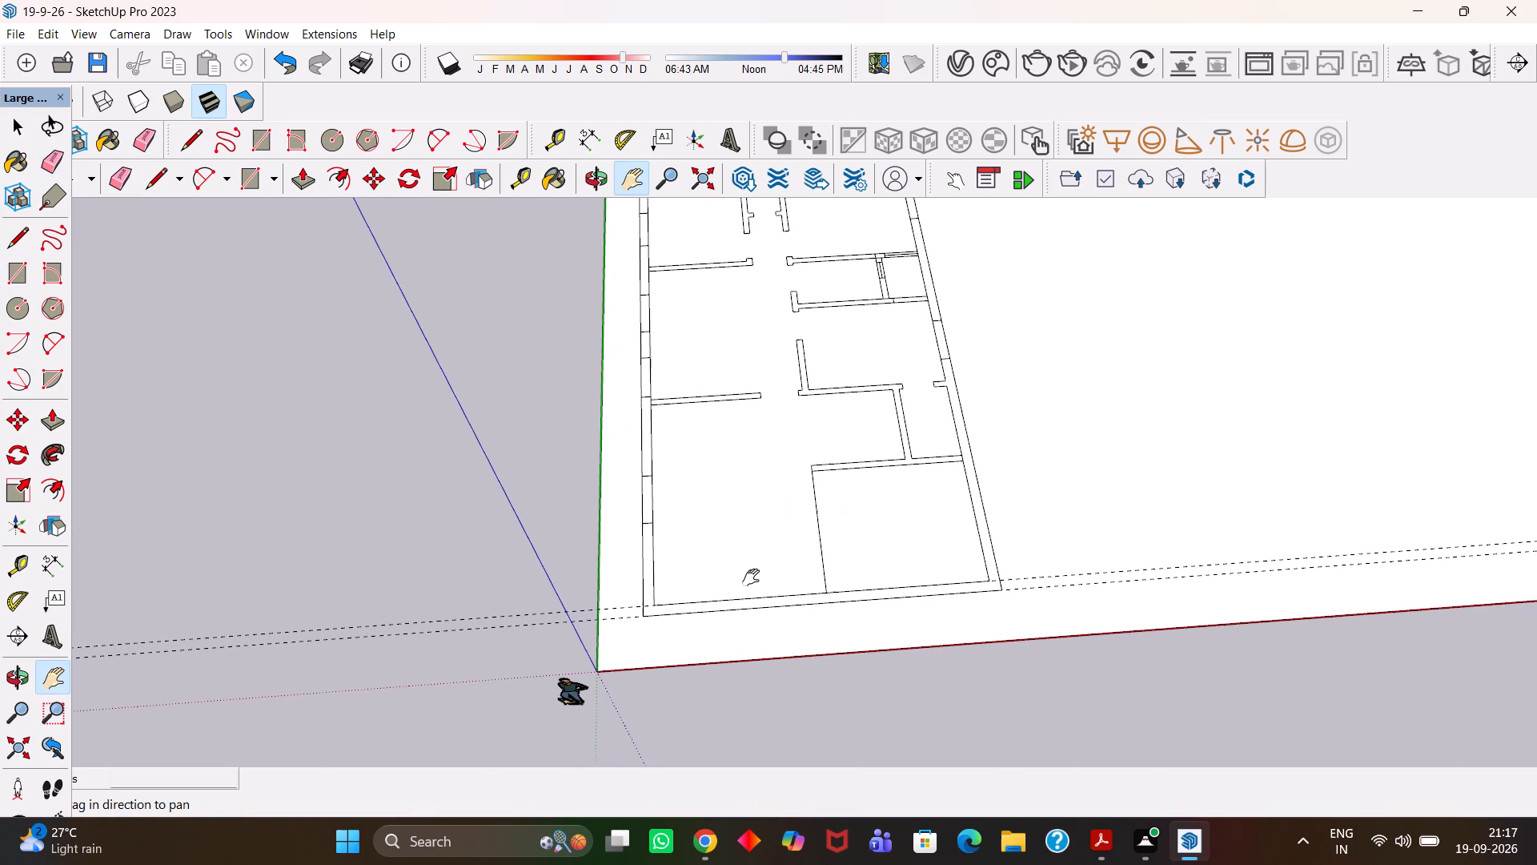
pyautogui.moveTo(831, 551); pyautogui.dragTo(823, 577)
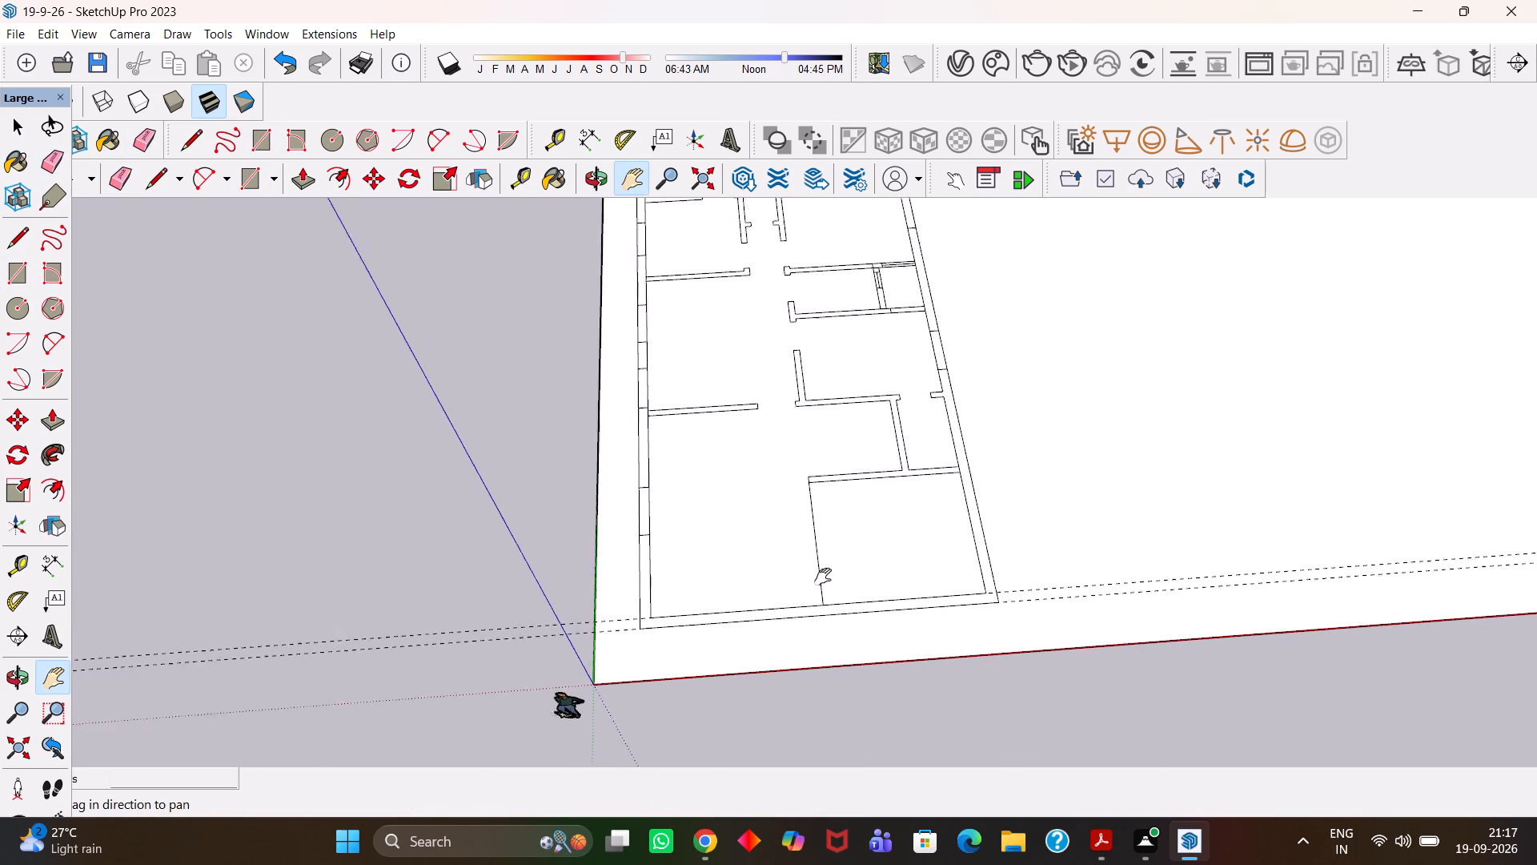
pyautogui.moveTo(823, 577); pyautogui.dragTo(732, 663)
pyautogui.moveTo(799, 600); pyautogui.dragTo(759, 638)
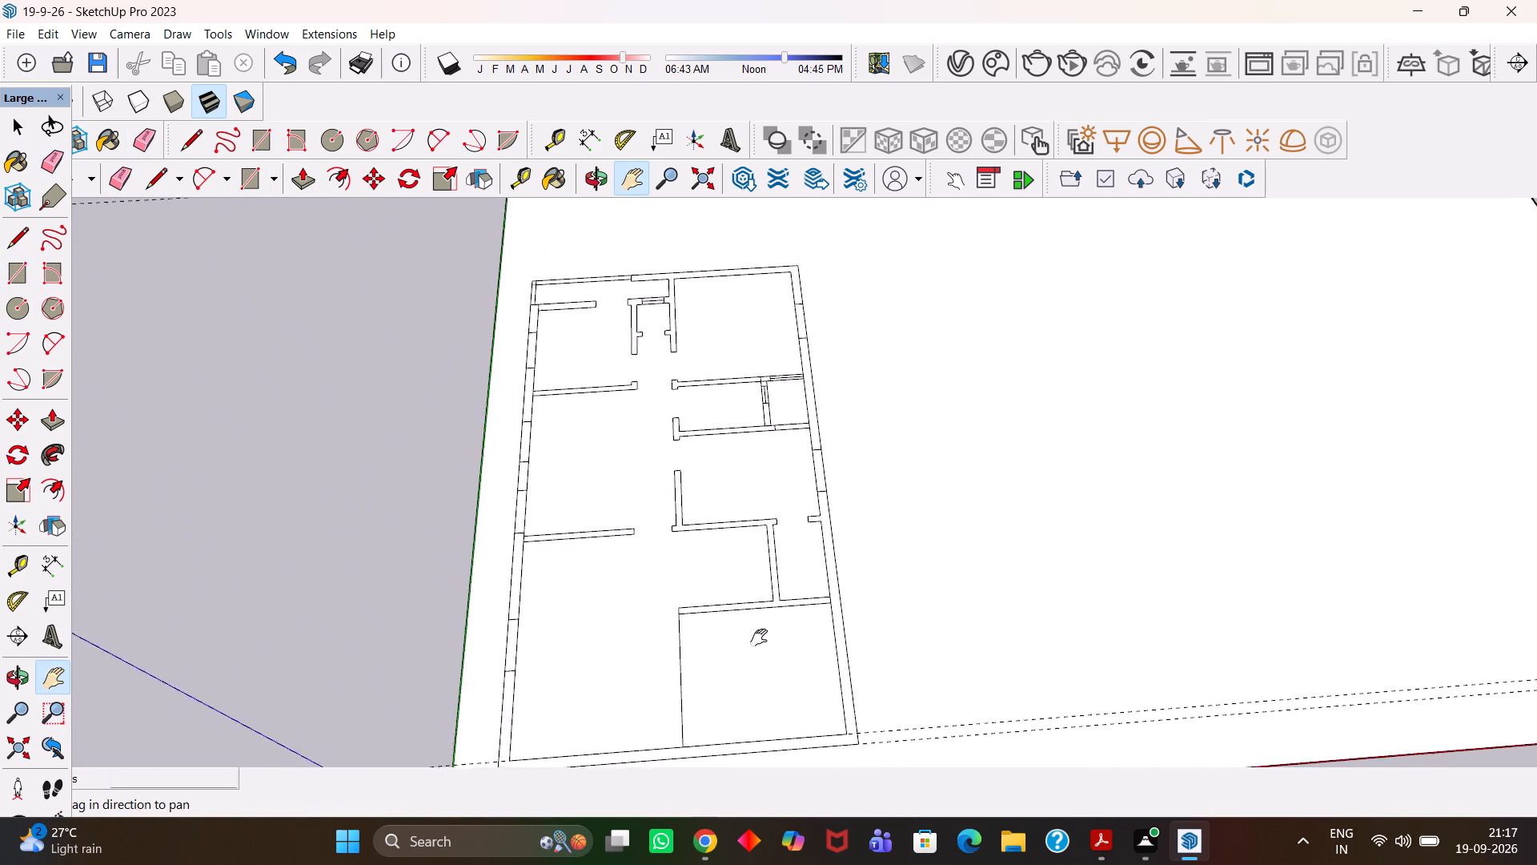
pyautogui.moveTo(759, 638); pyautogui.dragTo(738, 644)
pyautogui.scroll(1, 791, 555)
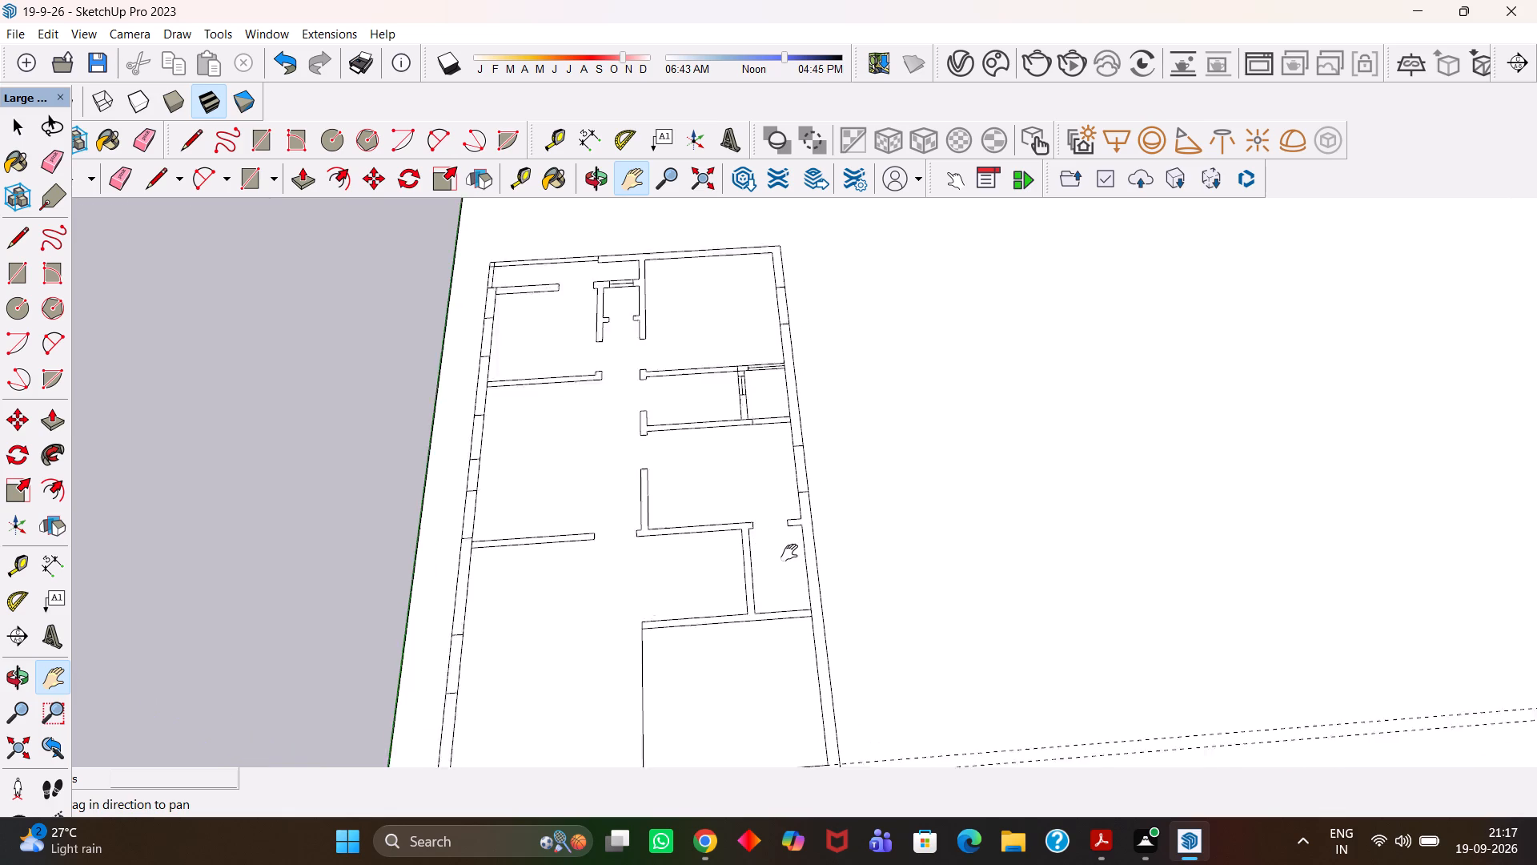
pyautogui.scroll(1, 789, 553)
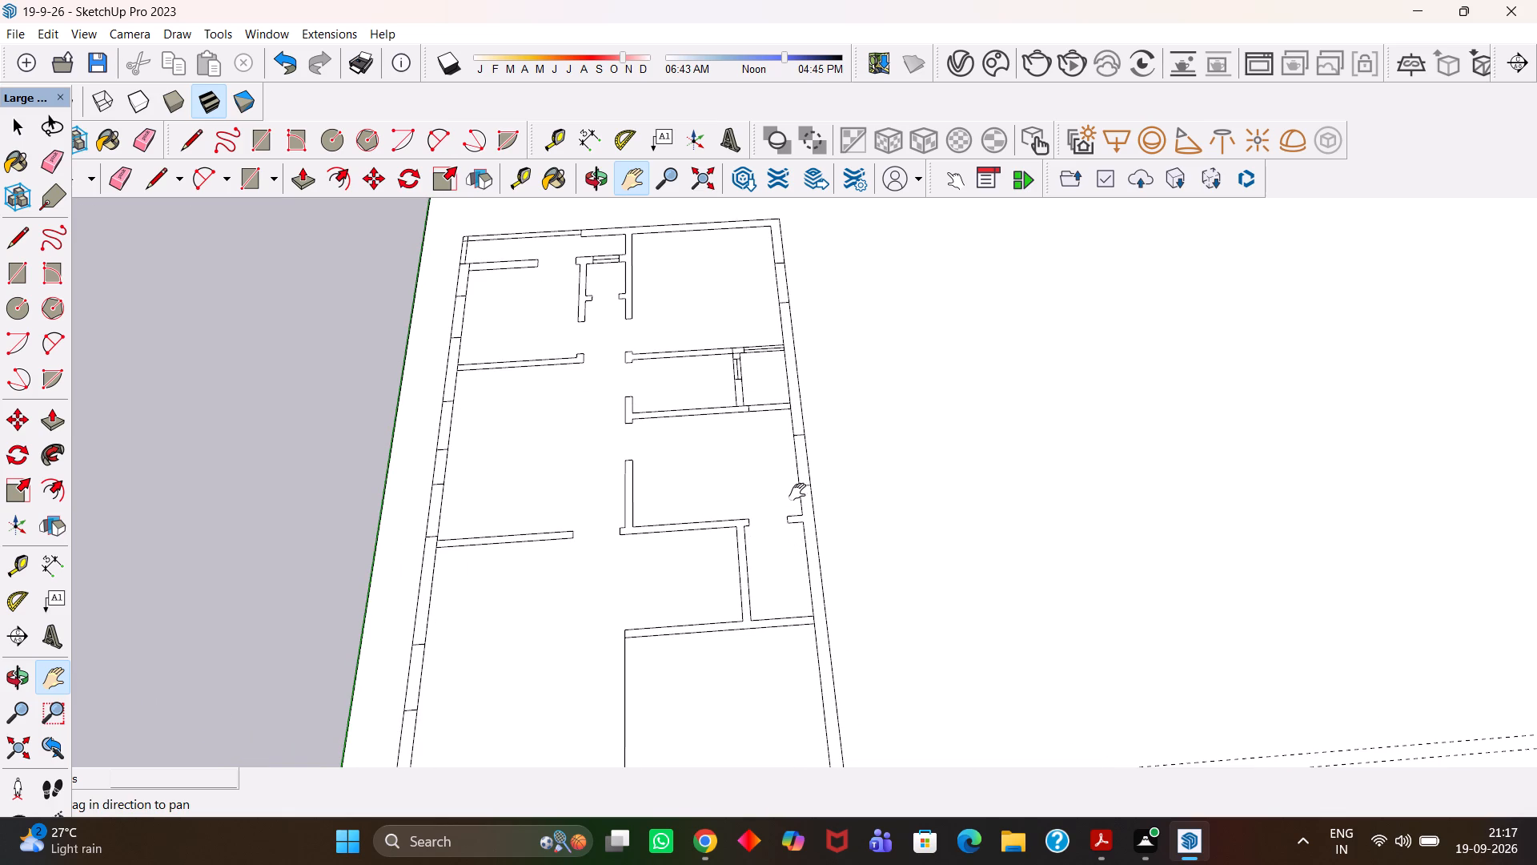
pyautogui.scroll(1, 799, 490)
pyautogui.moveTo(756, 448); pyautogui.dragTo(795, 534)
pyautogui.scroll(2, 754, 480)
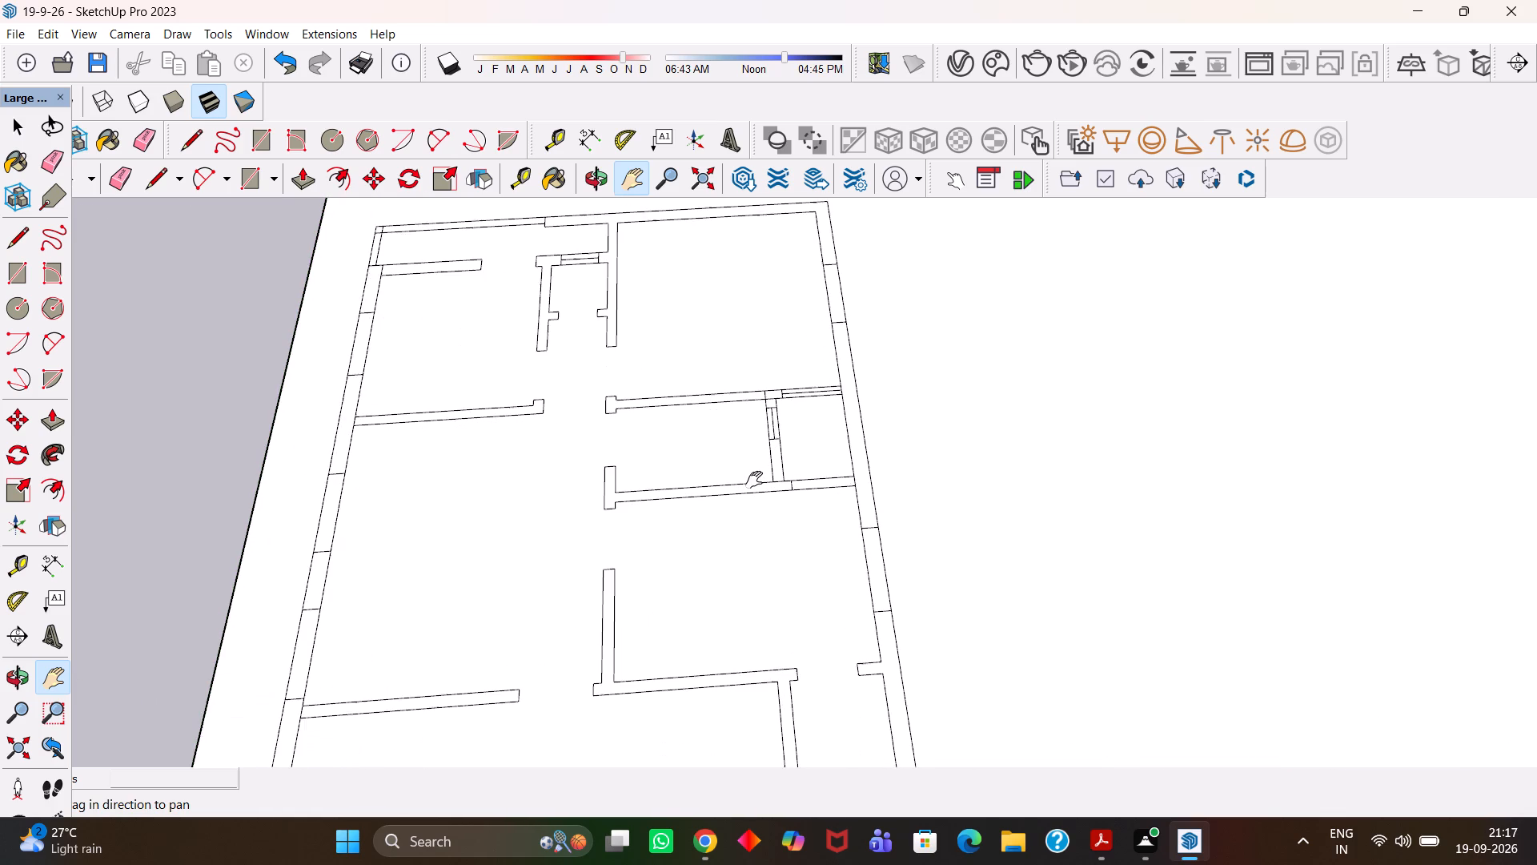
pyautogui.scroll(3, 754, 480)
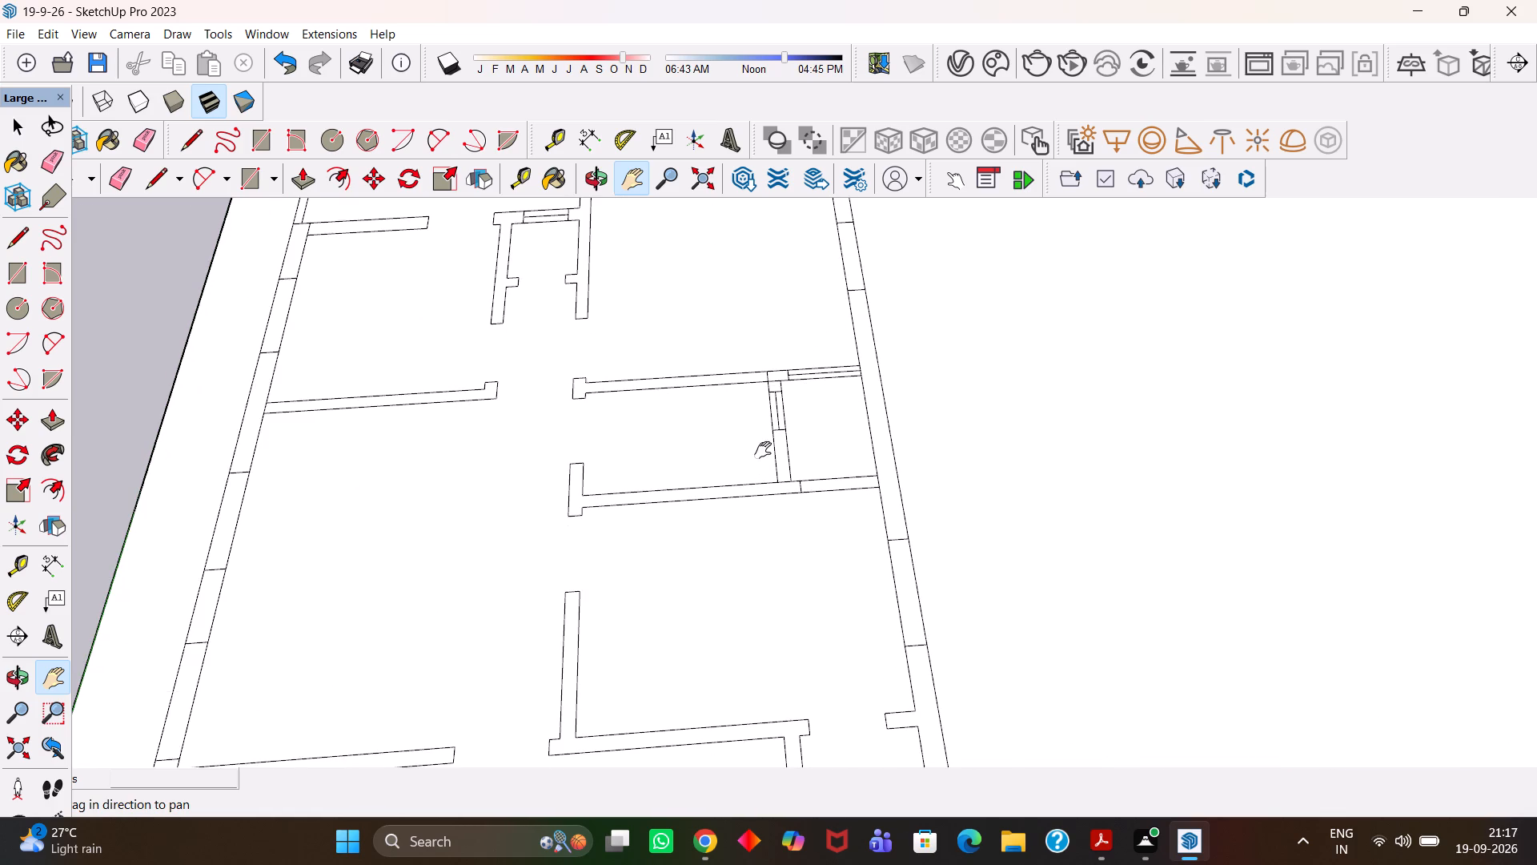
pyautogui.moveTo(763, 450); pyautogui.dragTo(833, 534)
pyautogui.scroll(-2, 828, 538)
pyautogui.moveTo(759, 477); pyautogui.dragTo(911, 556)
pyautogui.scroll(3, 696, 473)
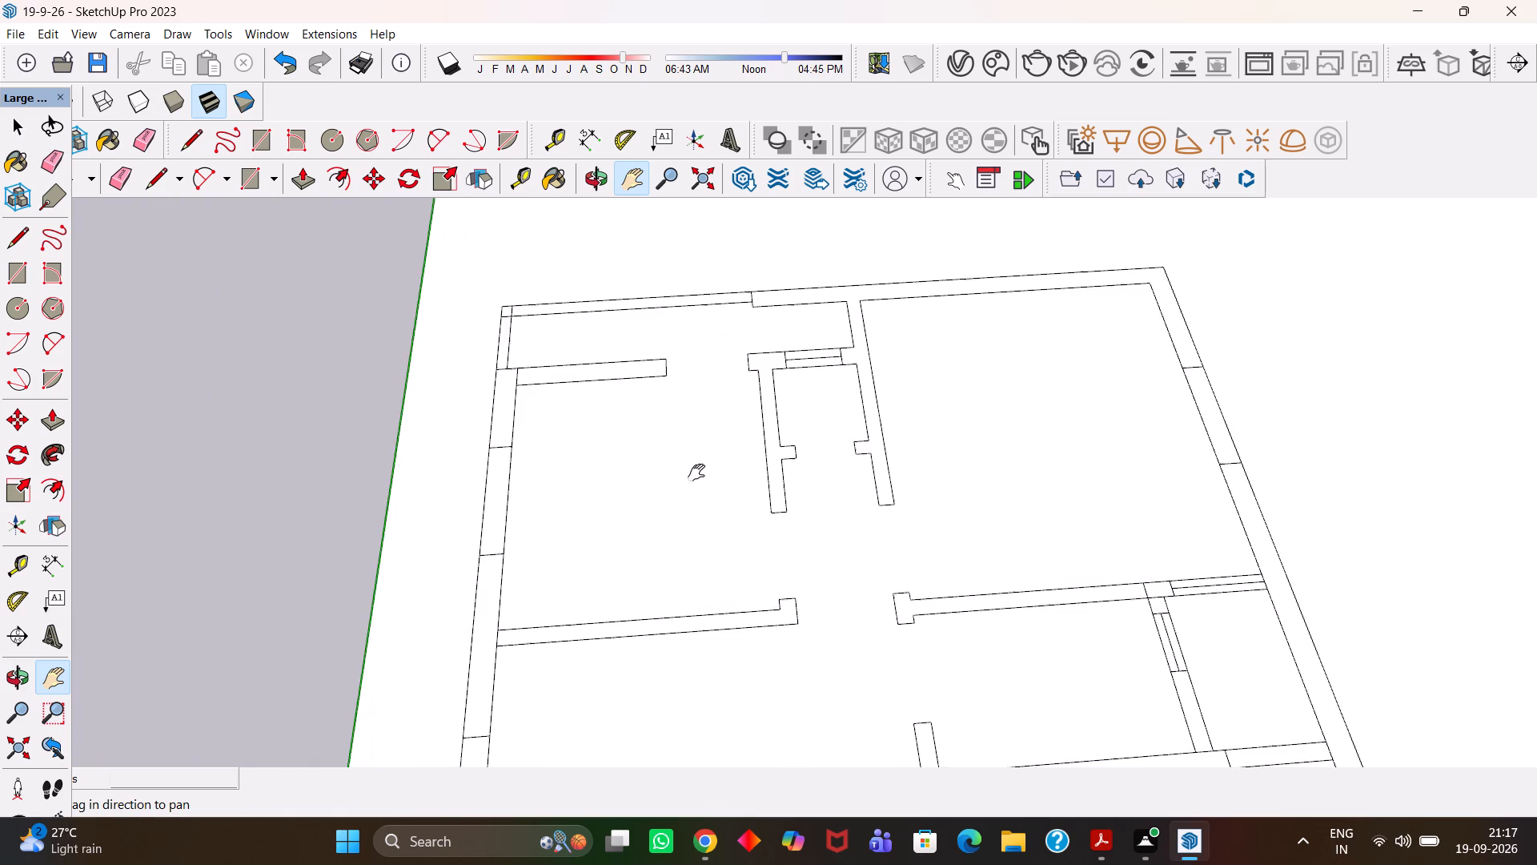
# Erase the line across the junction of the short partition near the plan's far corner with the outer wall.
pyautogui.scroll(3, 696, 473)
pyautogui.moveTo(565, 354); pyautogui.dragTo(652, 428)
pyautogui.scroll(-2, 652, 429)
pyautogui.scroll(2, 620, 442)
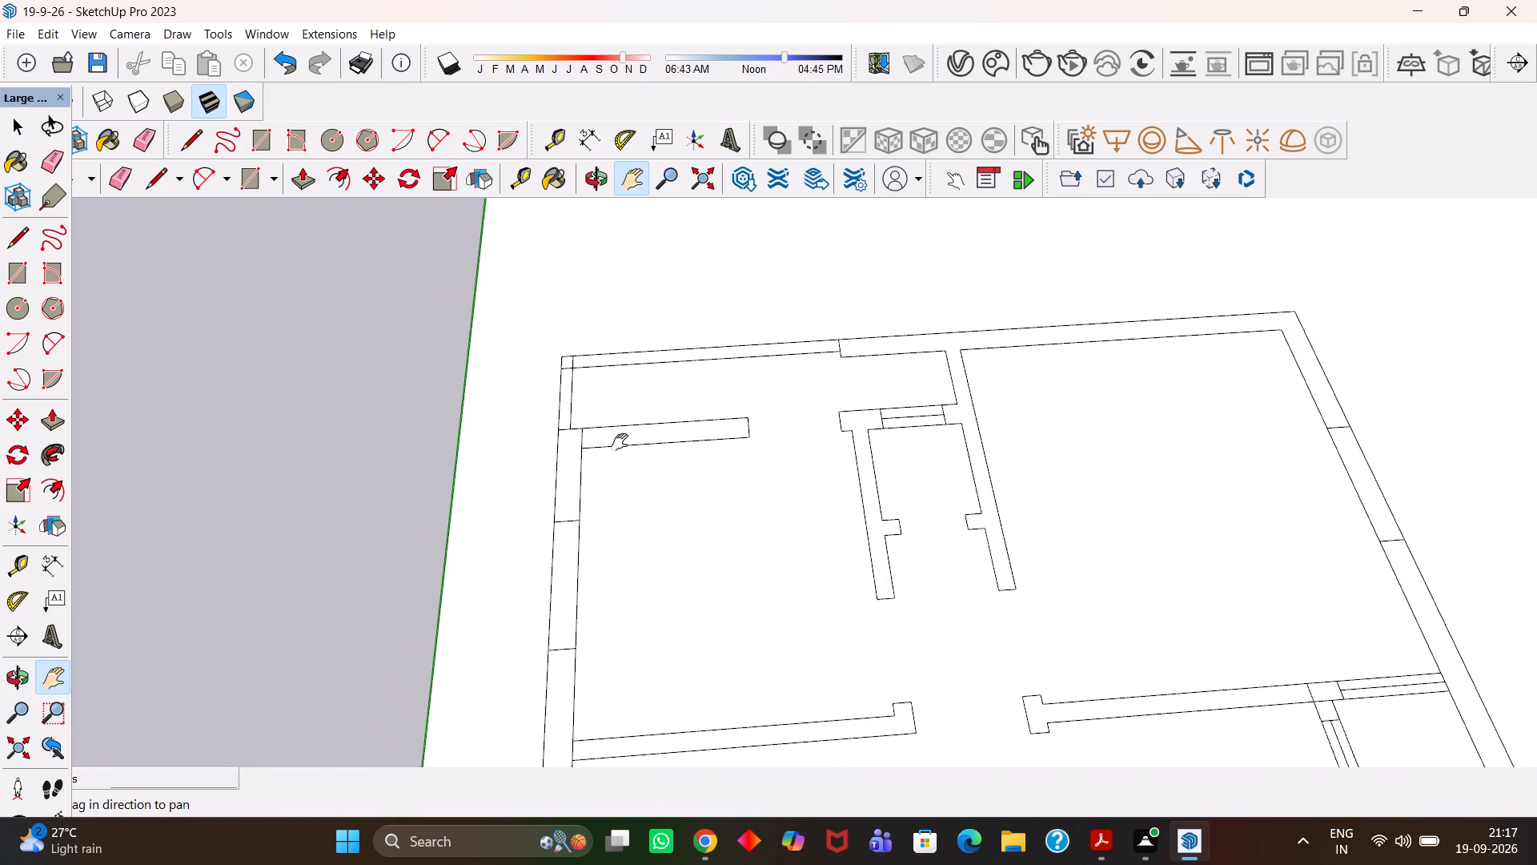
pyautogui.moveTo(566, 436); pyautogui.dragTo(587, 436)
pyautogui.scroll(5, 591, 441)
pyautogui.press('e')
pyautogui.scroll(1, 599, 449)
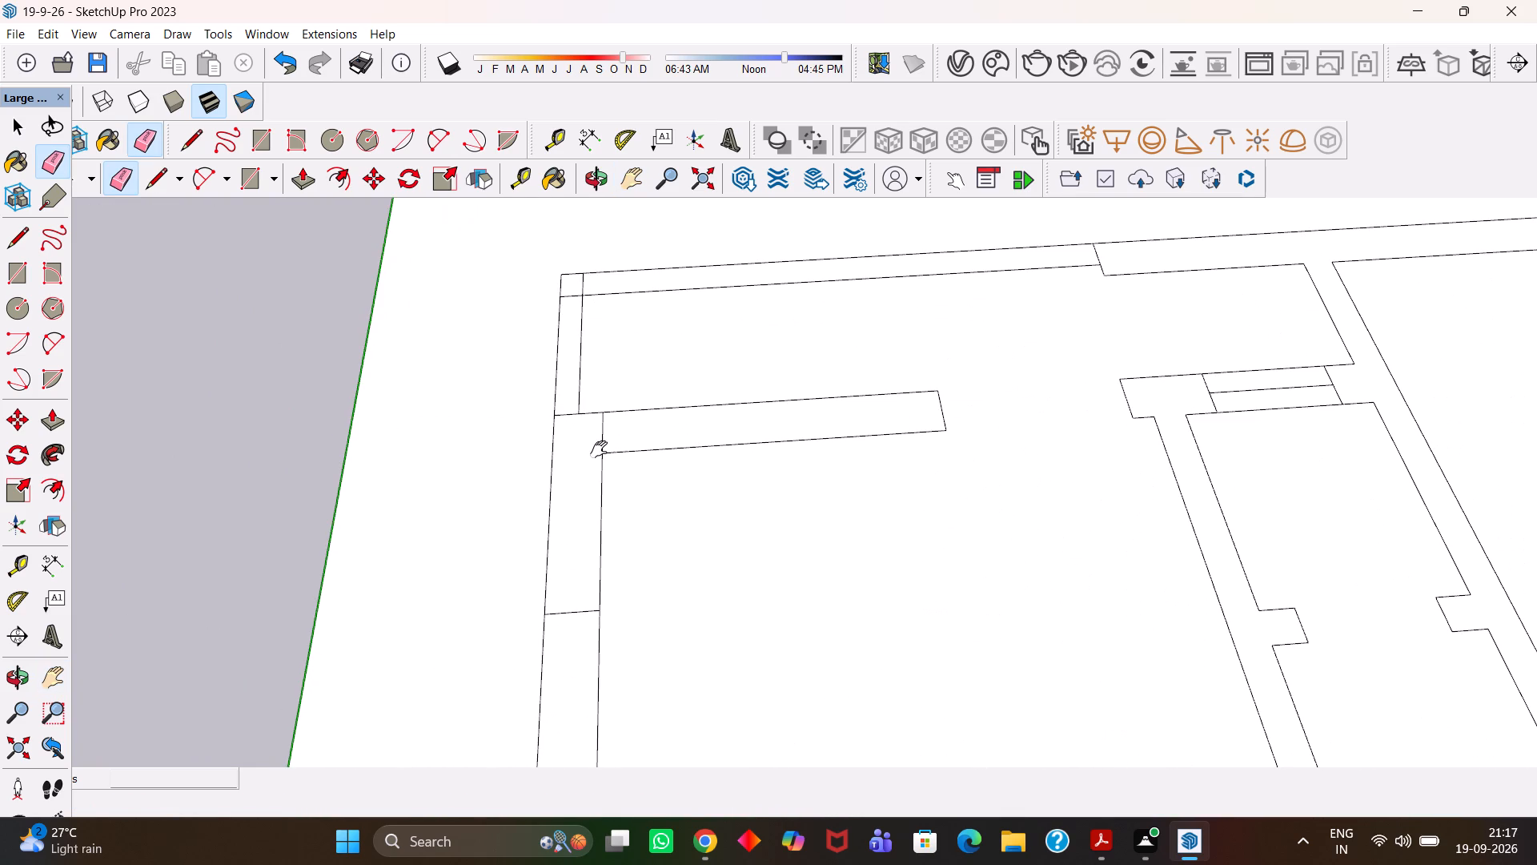
pyautogui.moveTo(616, 440); pyautogui.dragTo(583, 441)
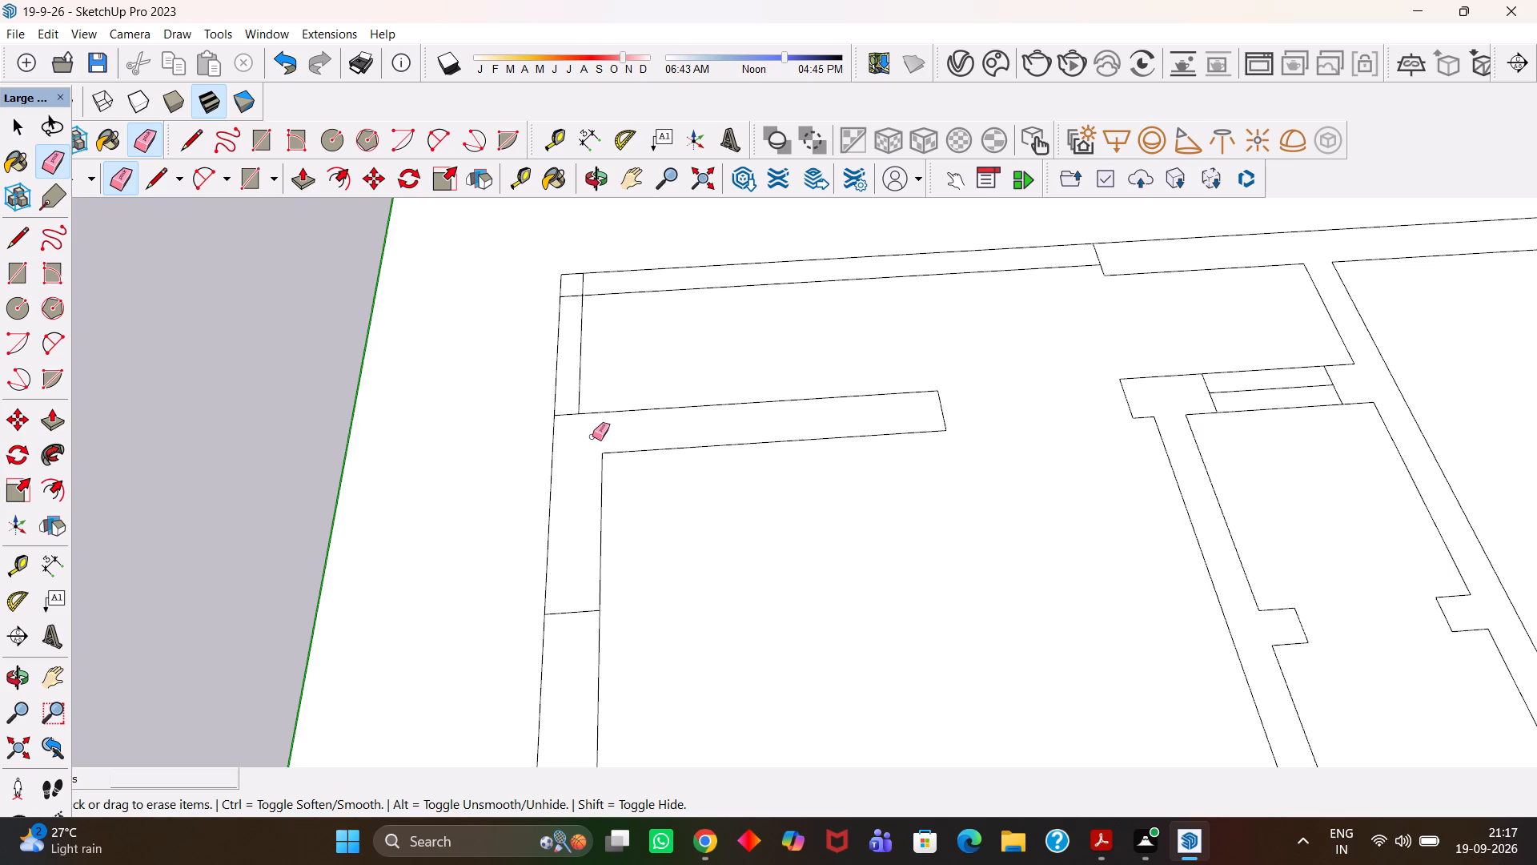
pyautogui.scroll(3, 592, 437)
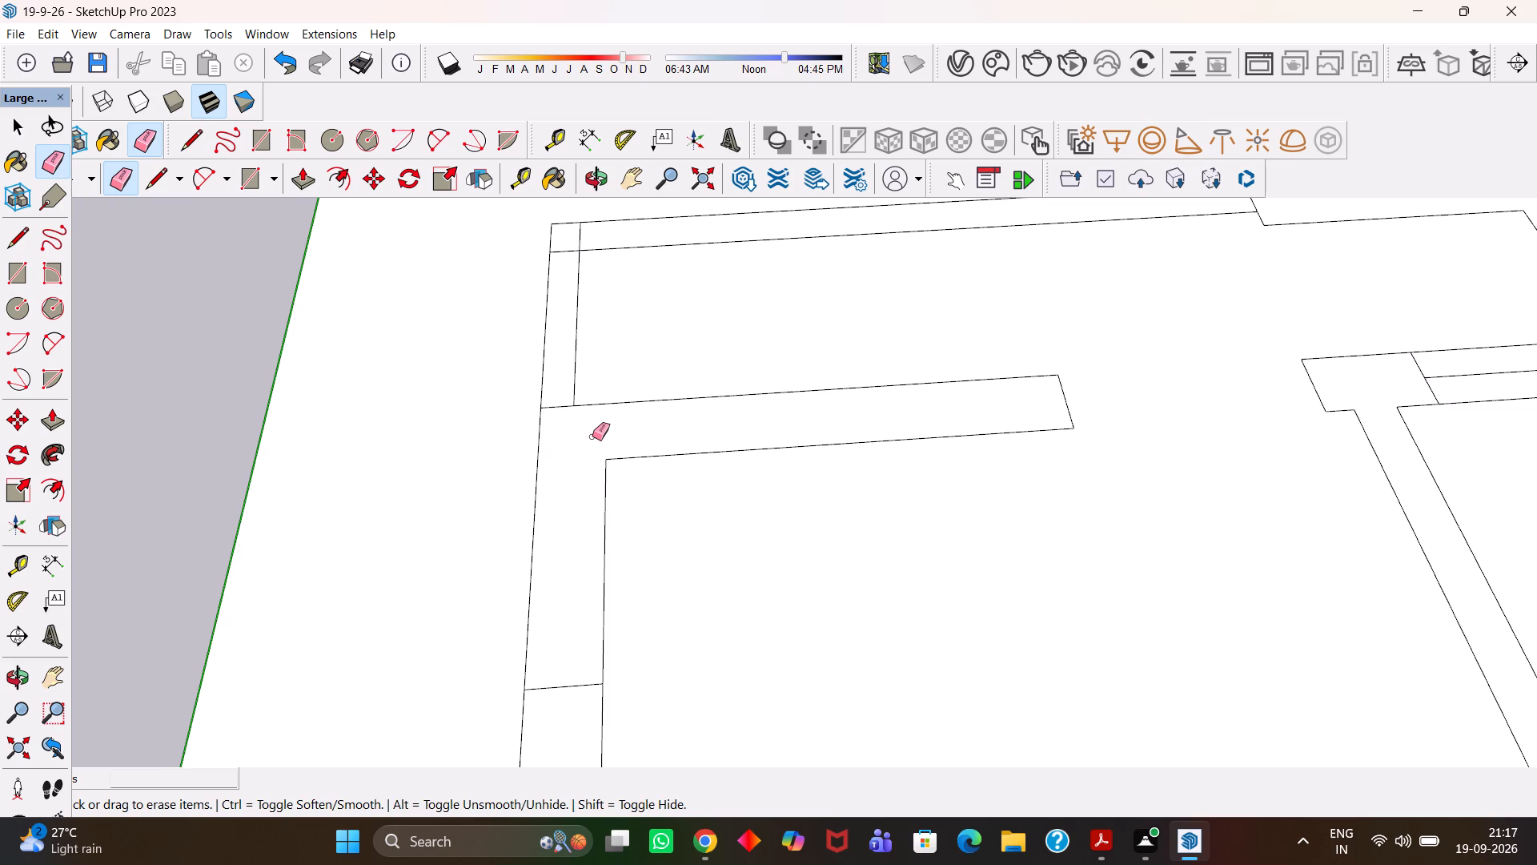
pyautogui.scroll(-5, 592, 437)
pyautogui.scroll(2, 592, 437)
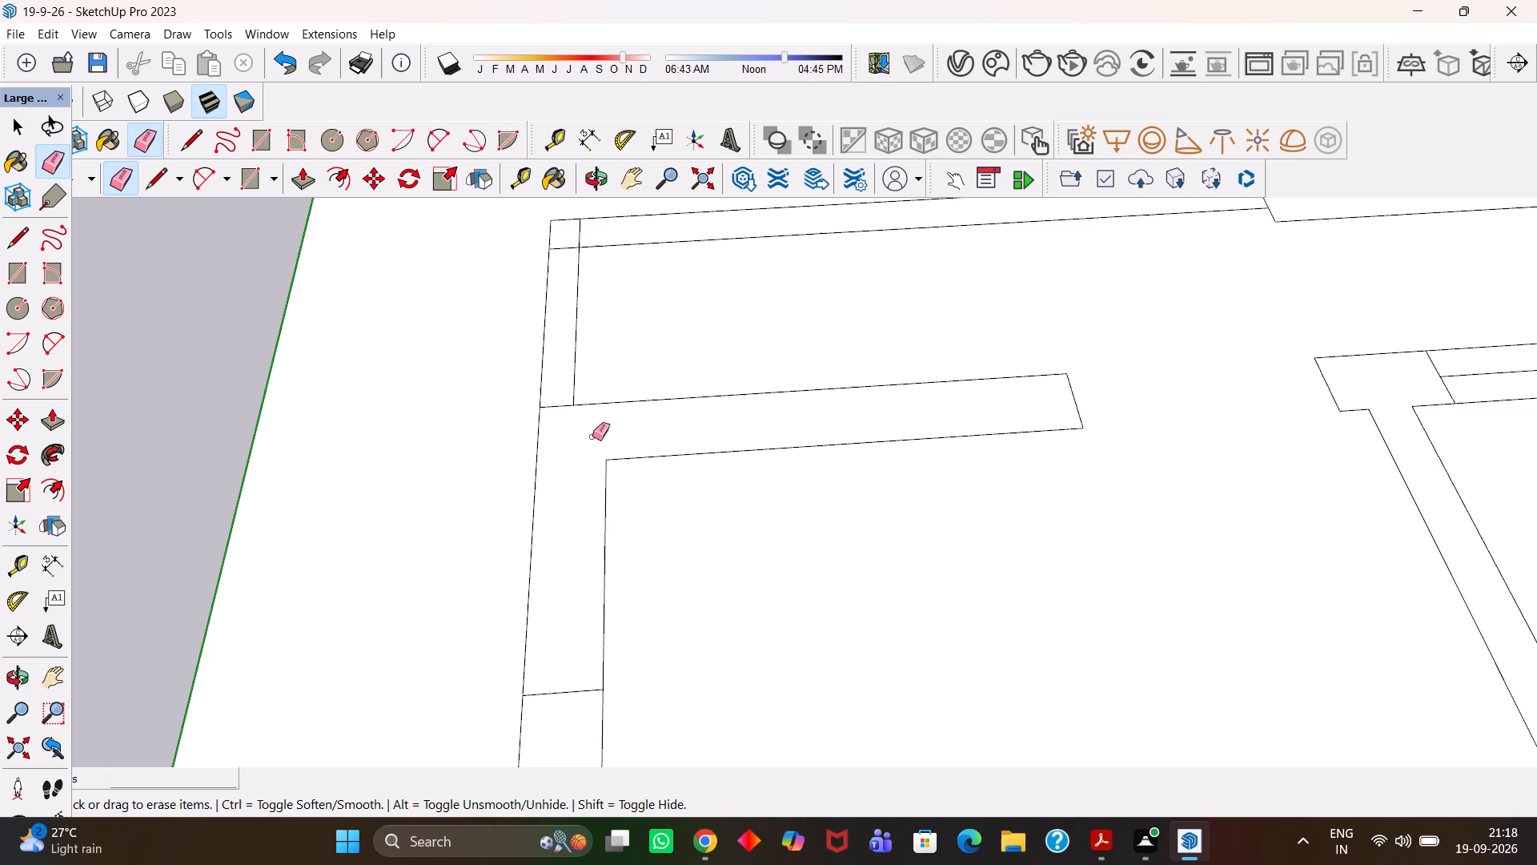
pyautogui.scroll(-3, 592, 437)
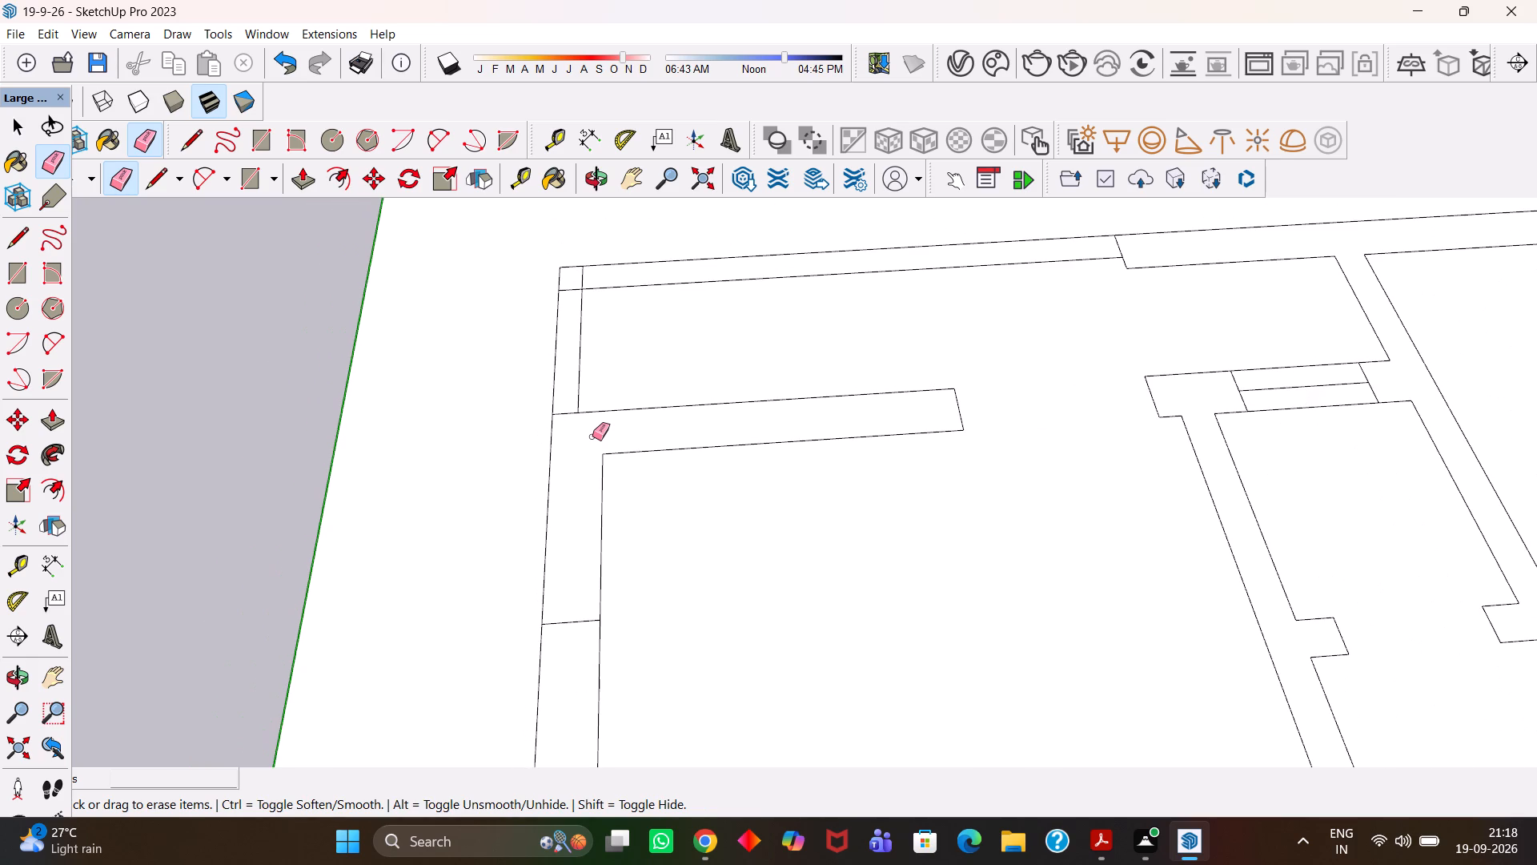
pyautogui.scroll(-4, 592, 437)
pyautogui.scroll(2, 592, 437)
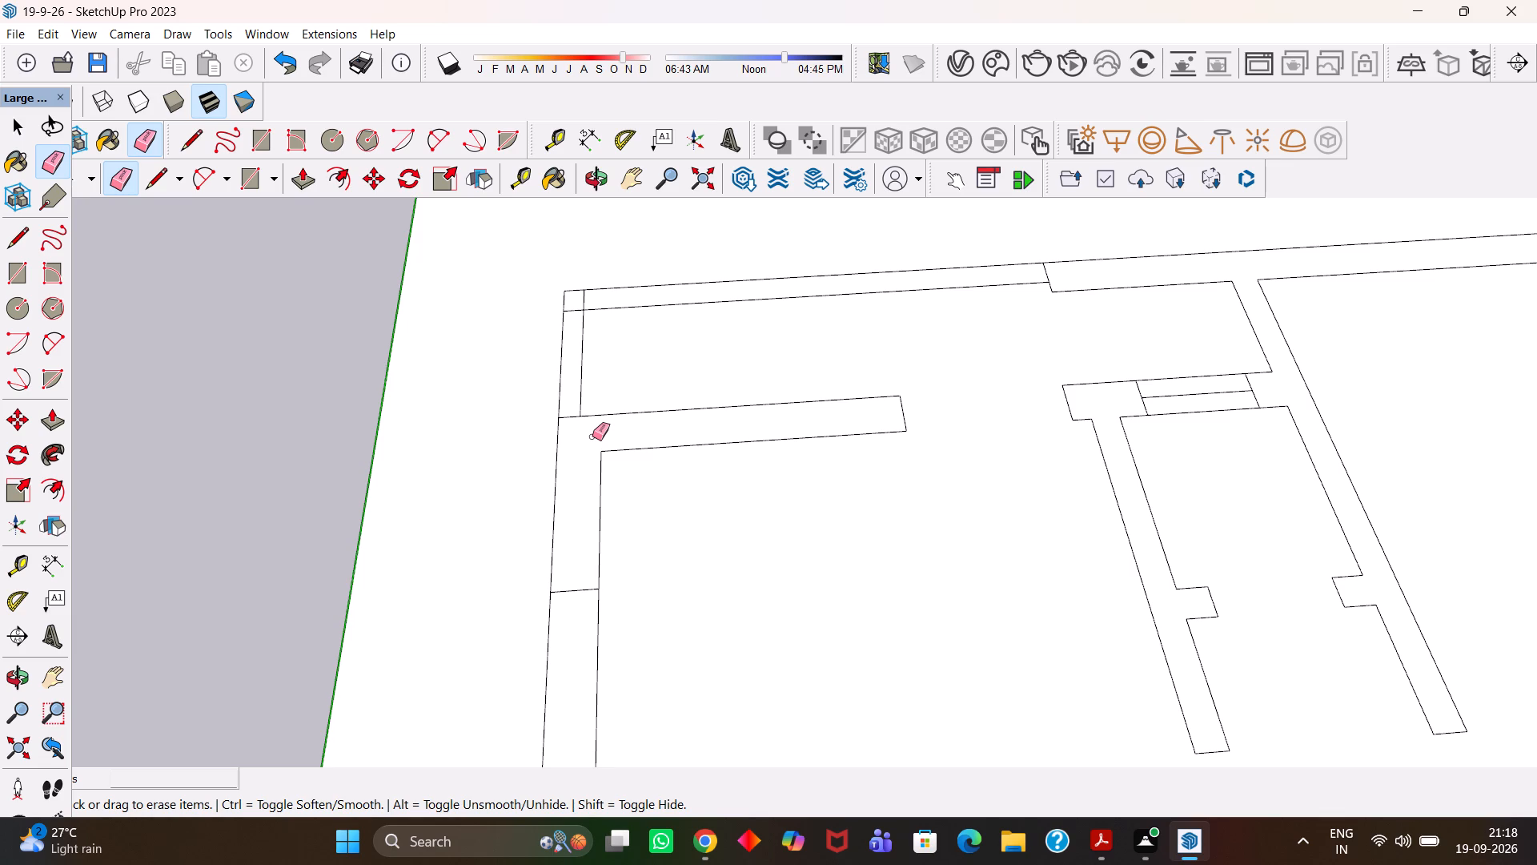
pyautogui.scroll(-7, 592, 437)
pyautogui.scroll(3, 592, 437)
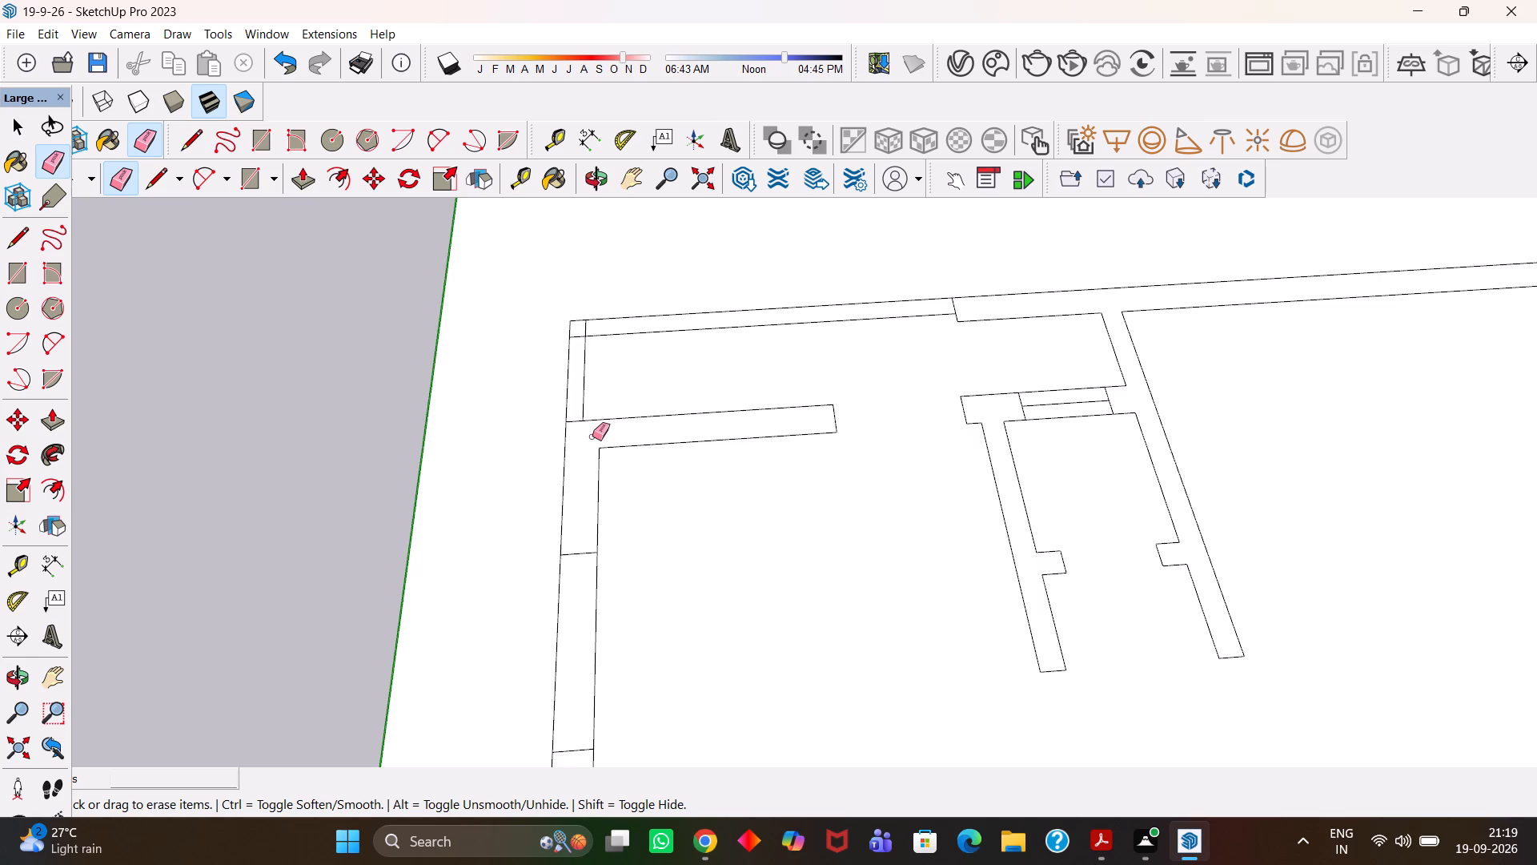
# Open the Chaos Cosmos Browser and look through the downloaded assets to the end of the collection.
pyautogui.scroll(-3, 592, 437)
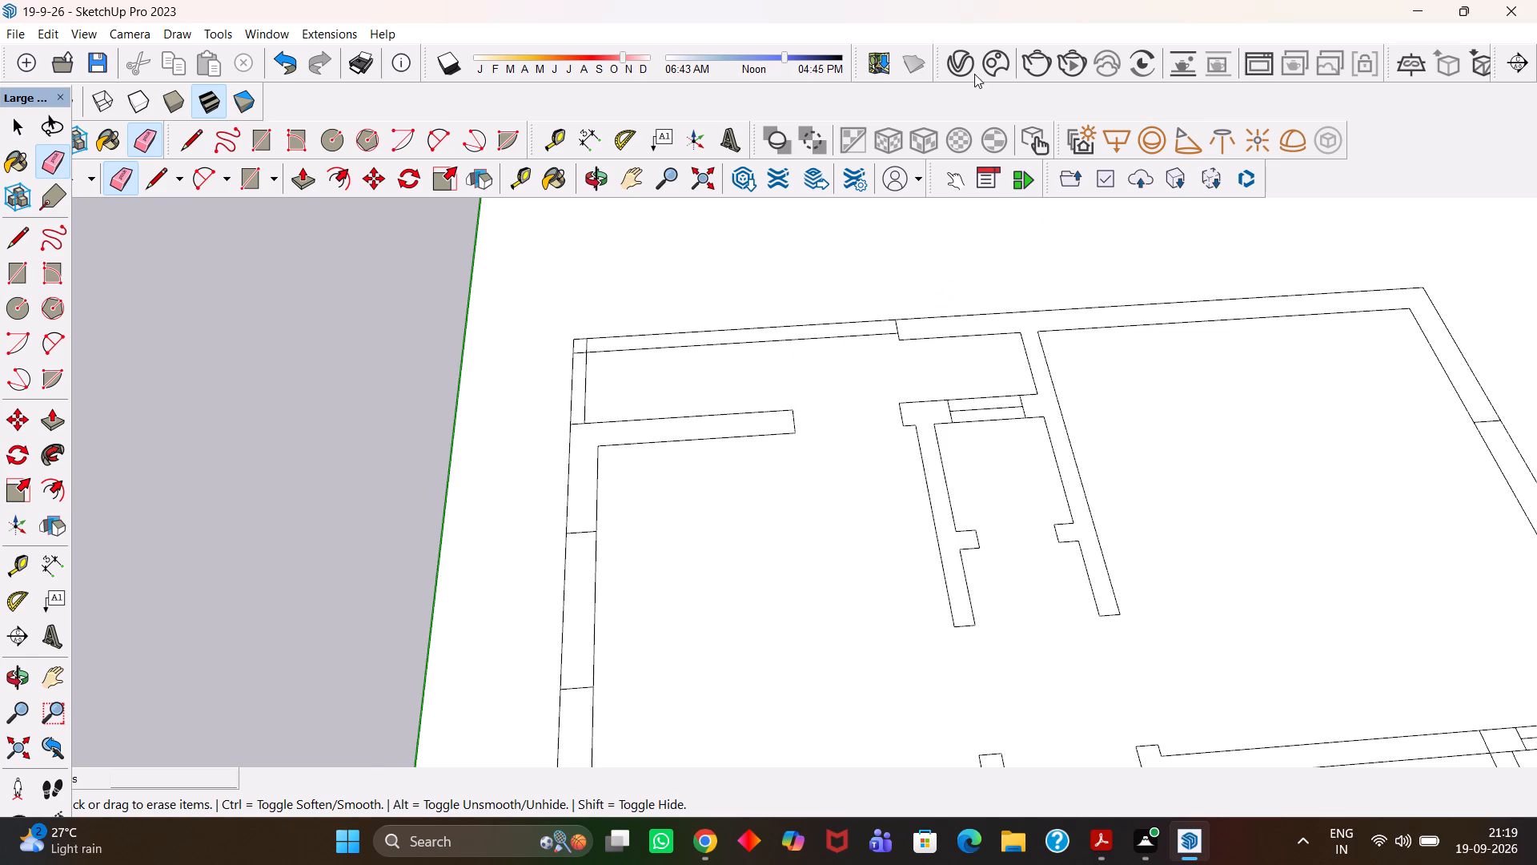
pyautogui.click(994, 62)
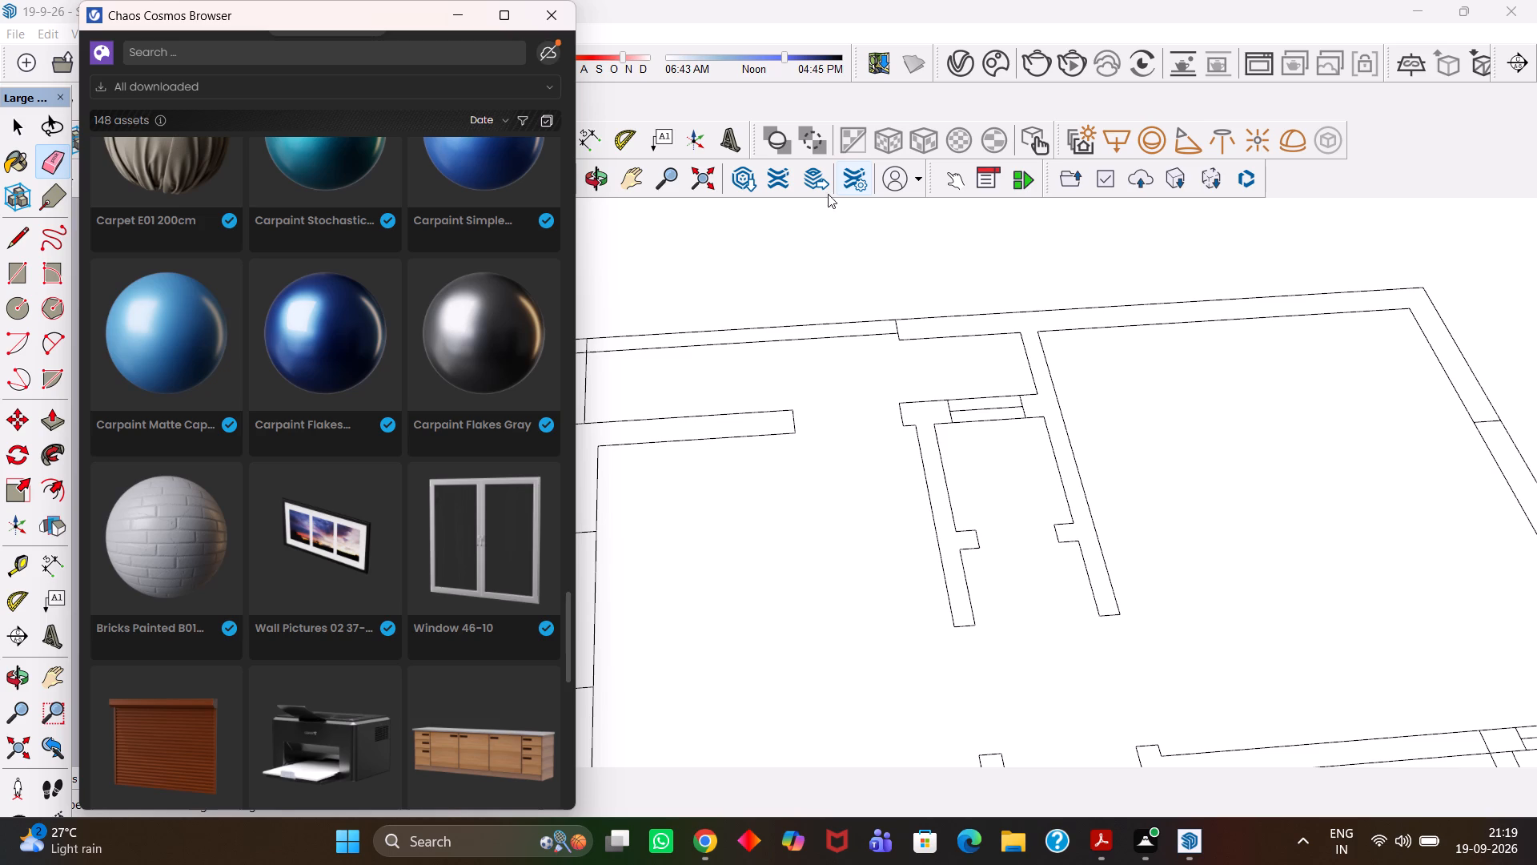
pyautogui.scroll(-4, 408, 403)
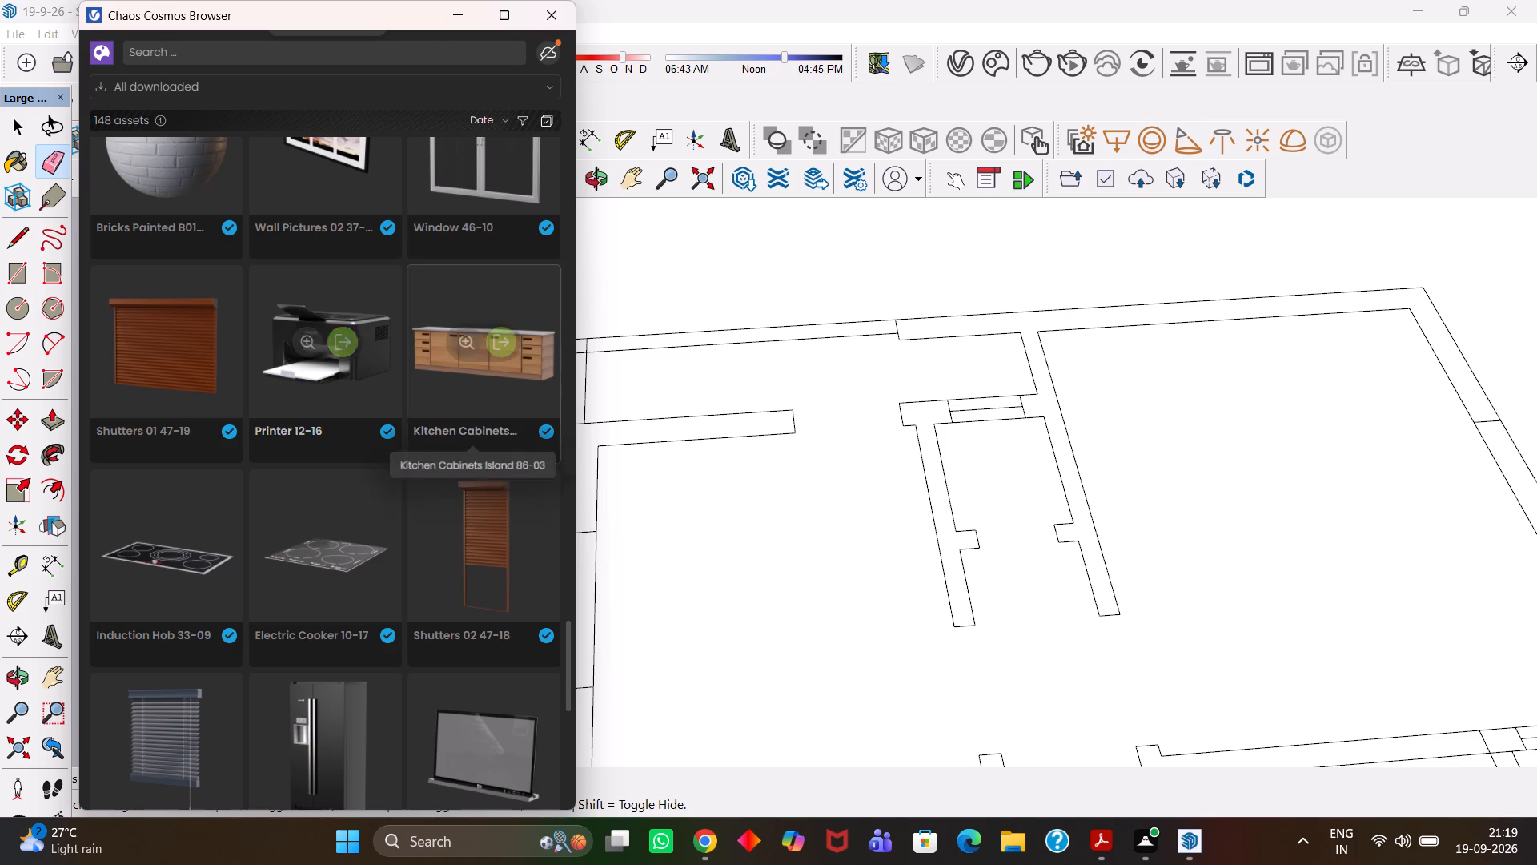
pyautogui.scroll(-2, 388, 541)
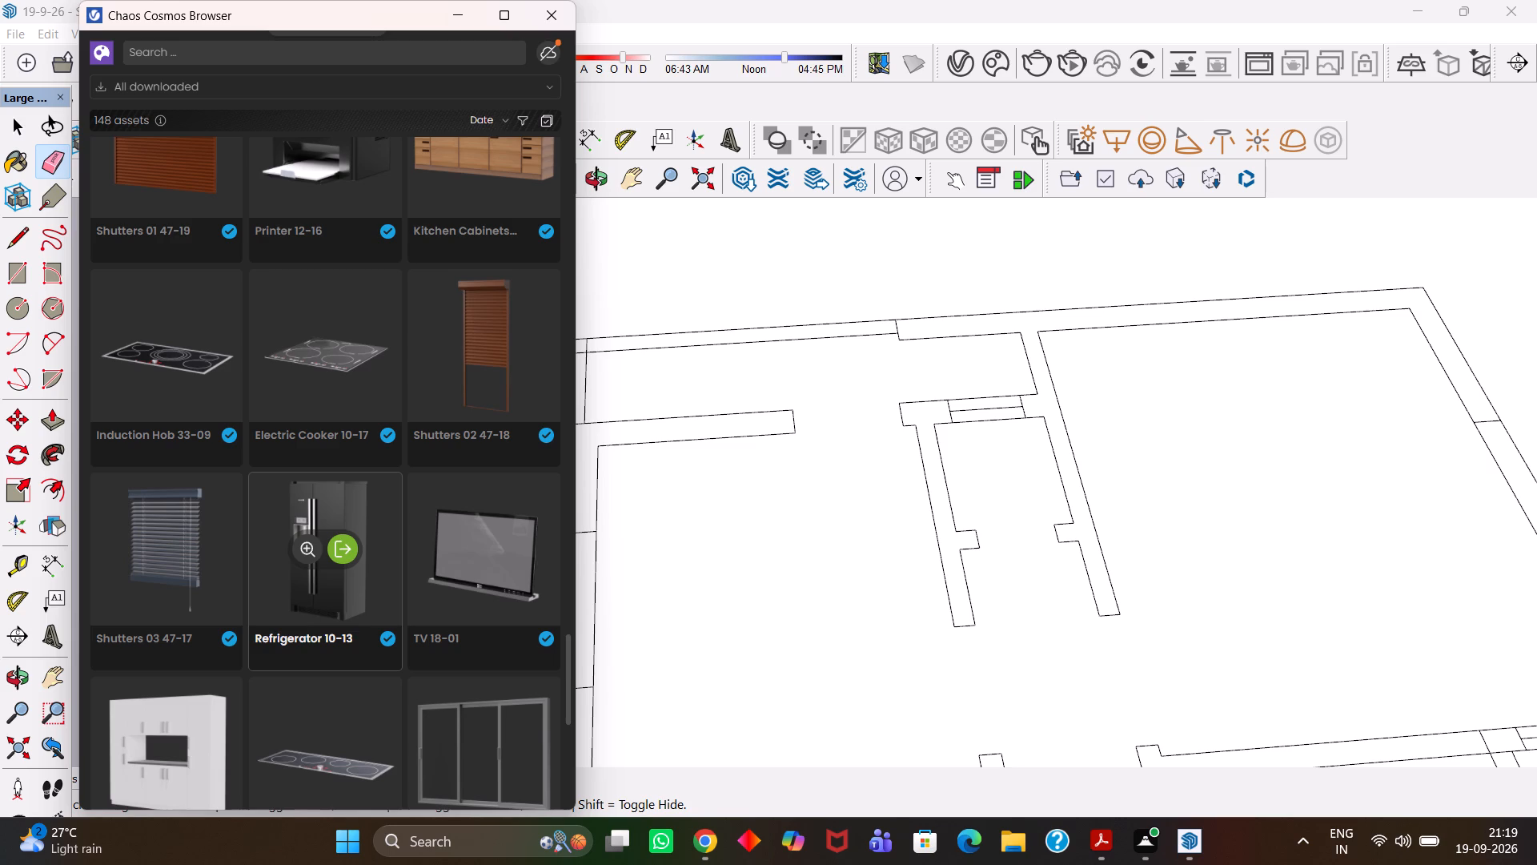
pyautogui.scroll(-2, 384, 518)
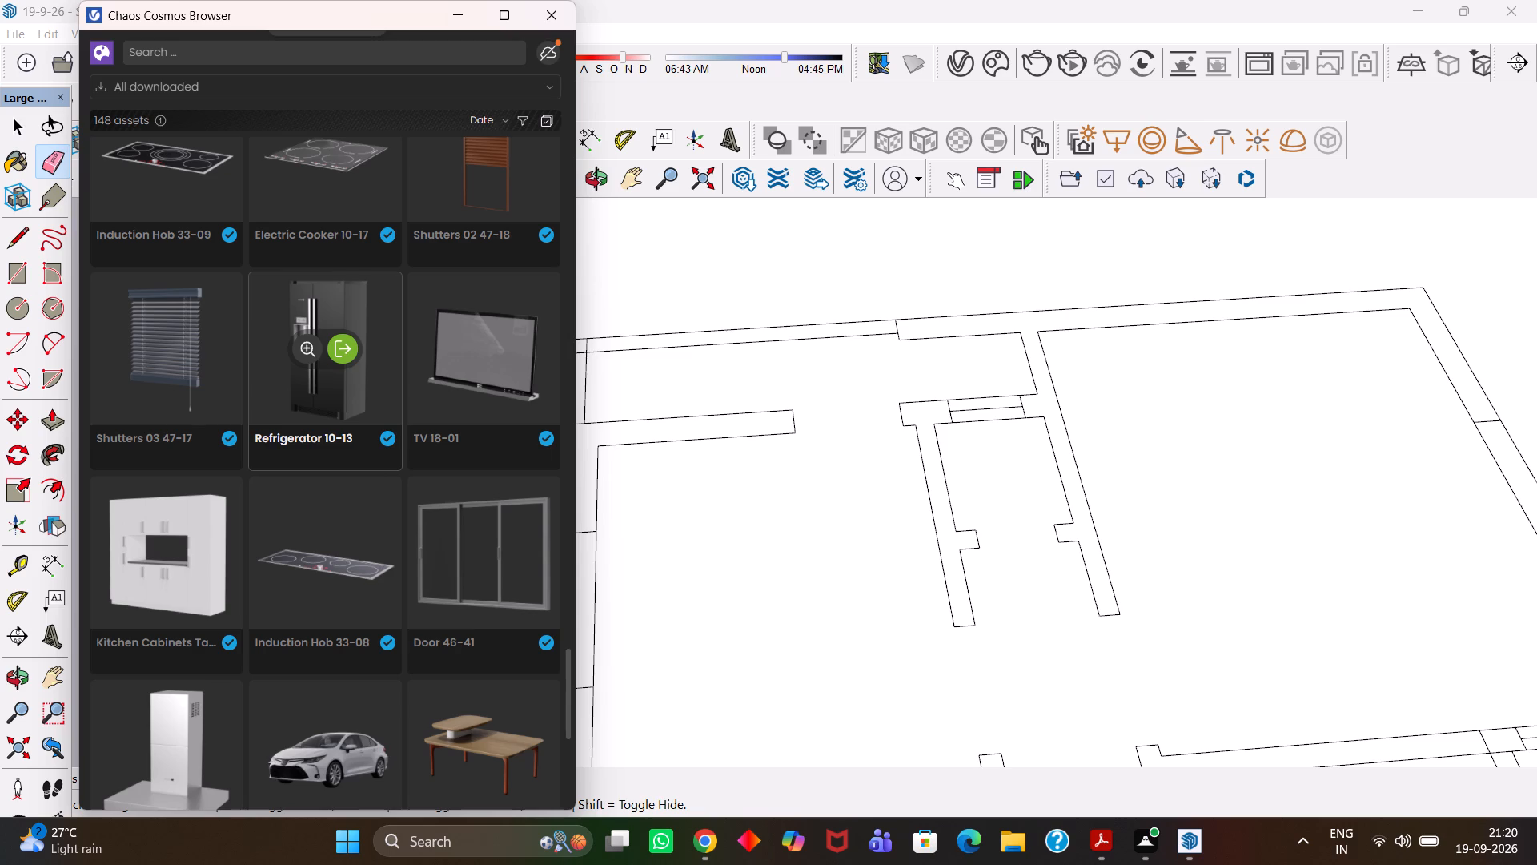
pyautogui.scroll(-2, 255, 359)
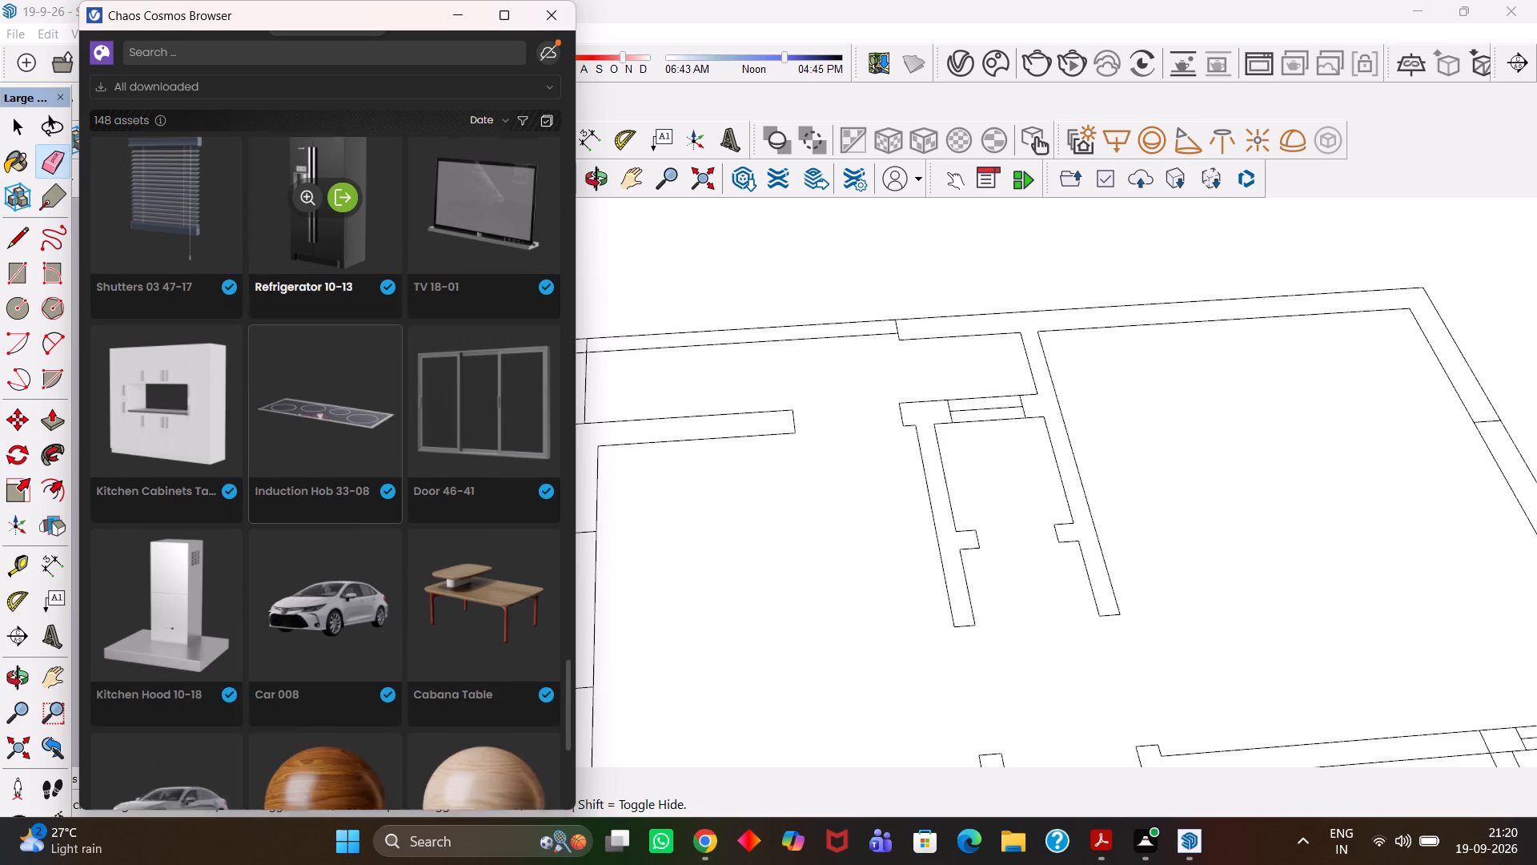
pyautogui.scroll(-4, 264, 359)
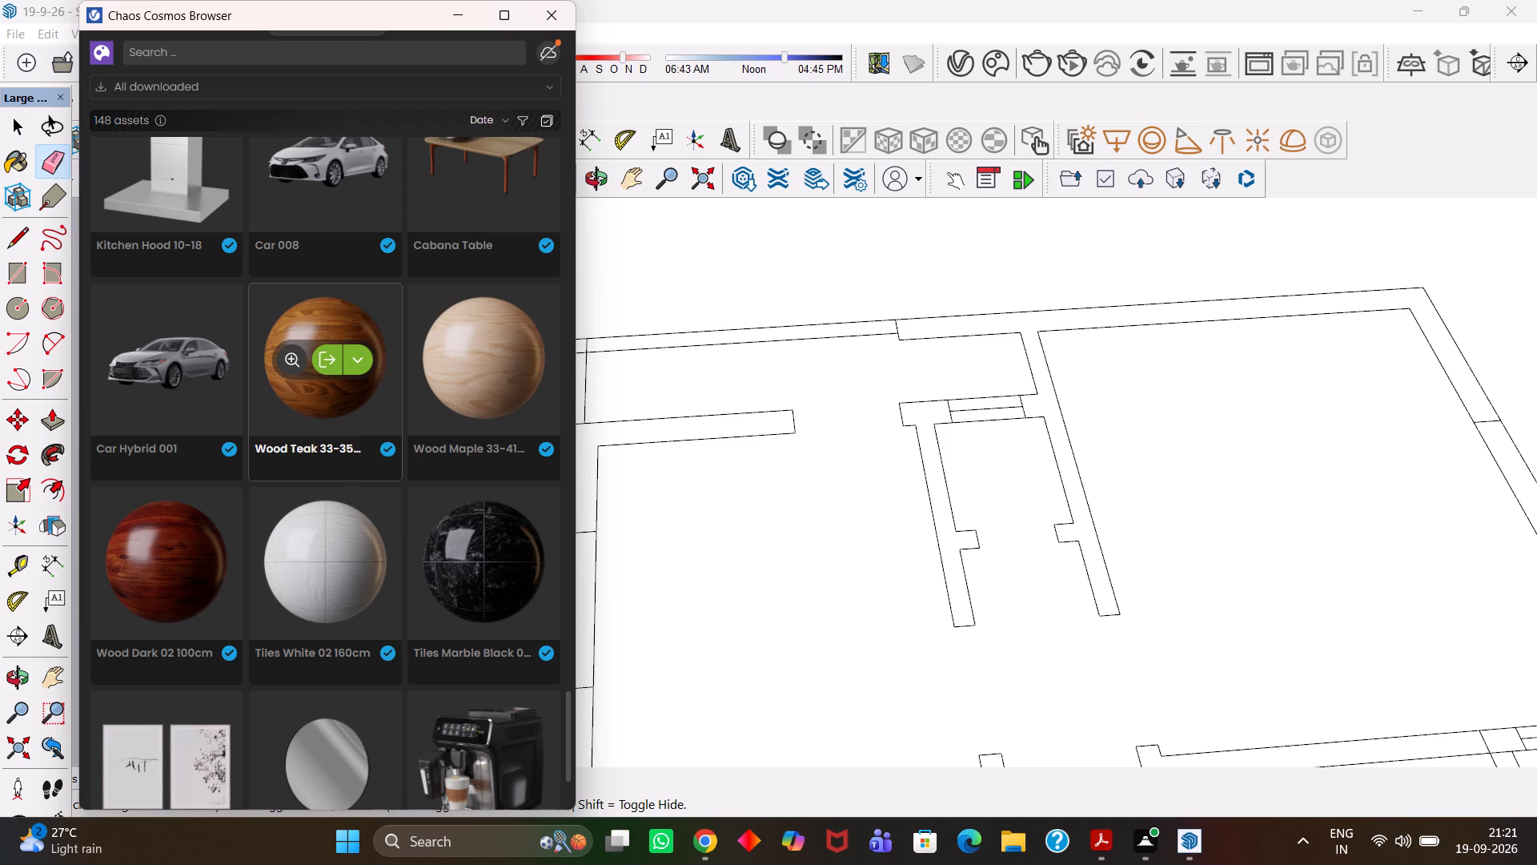
pyautogui.scroll(-1, 272, 355)
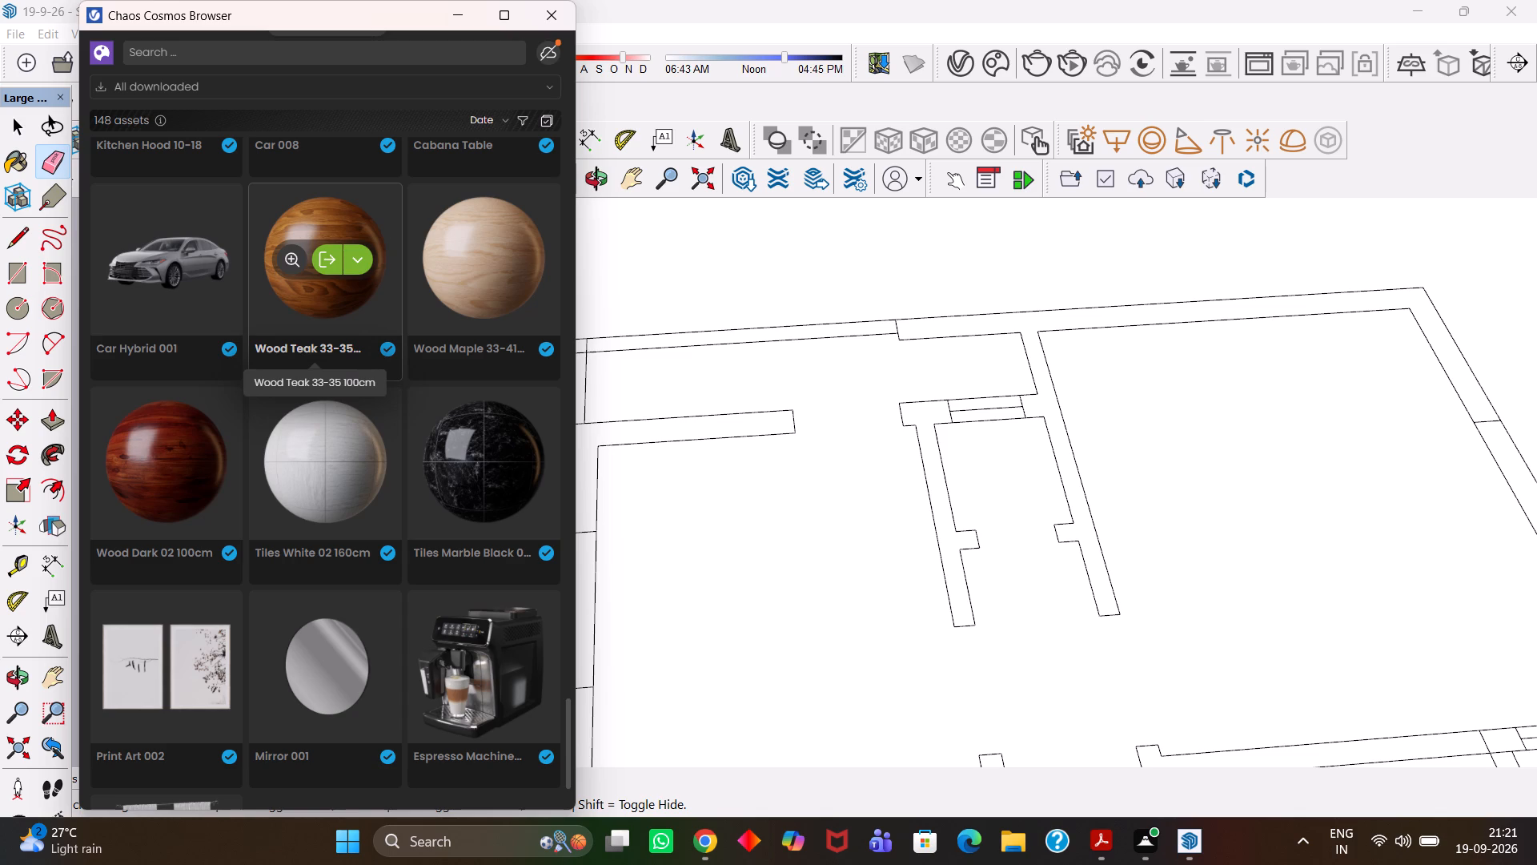
pyautogui.scroll(-1, 272, 355)
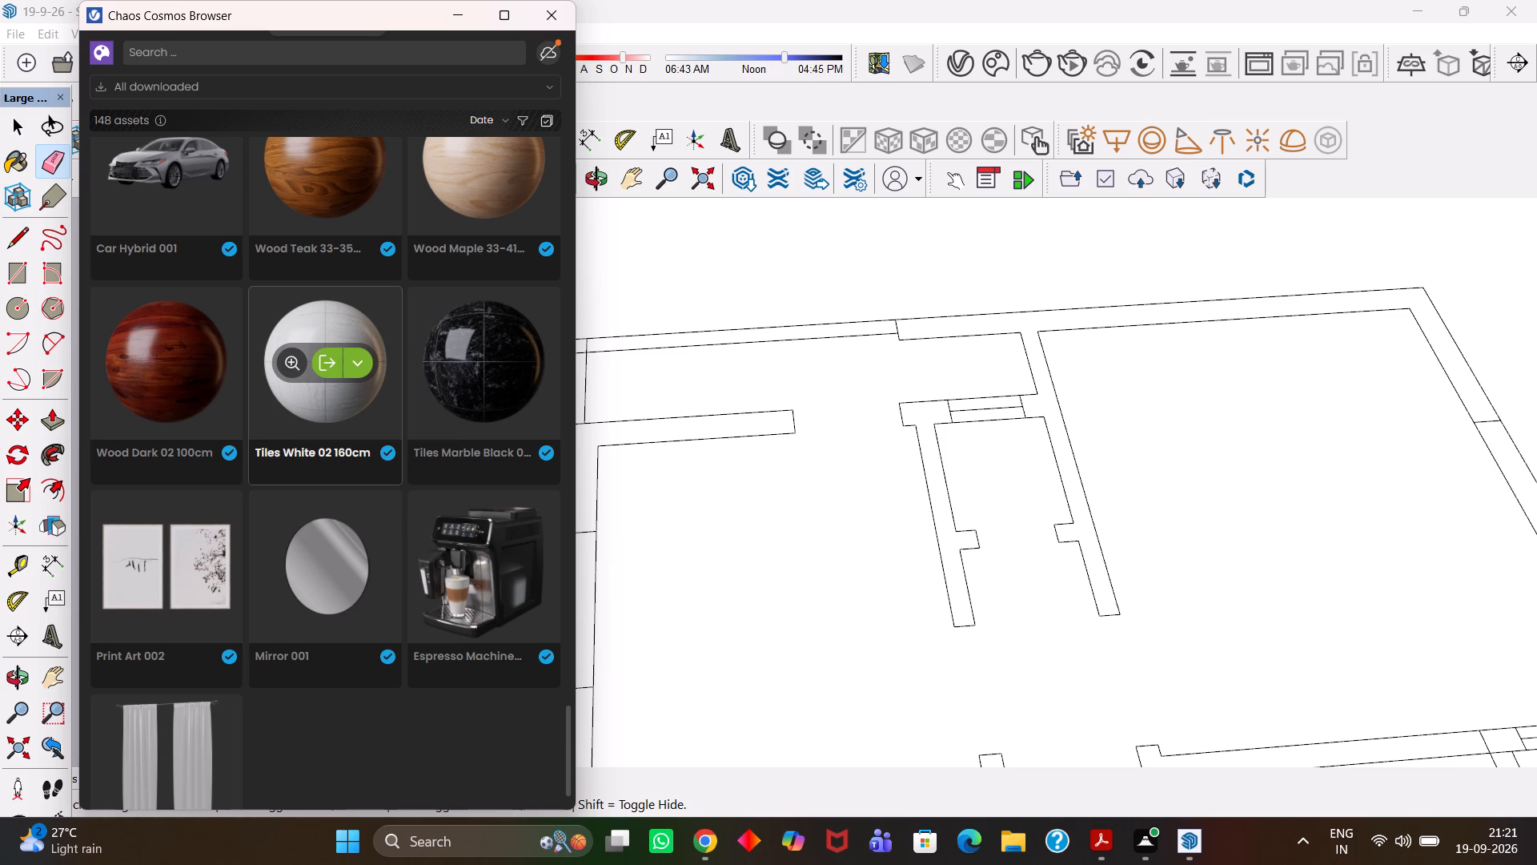
pyautogui.scroll(-1, 271, 355)
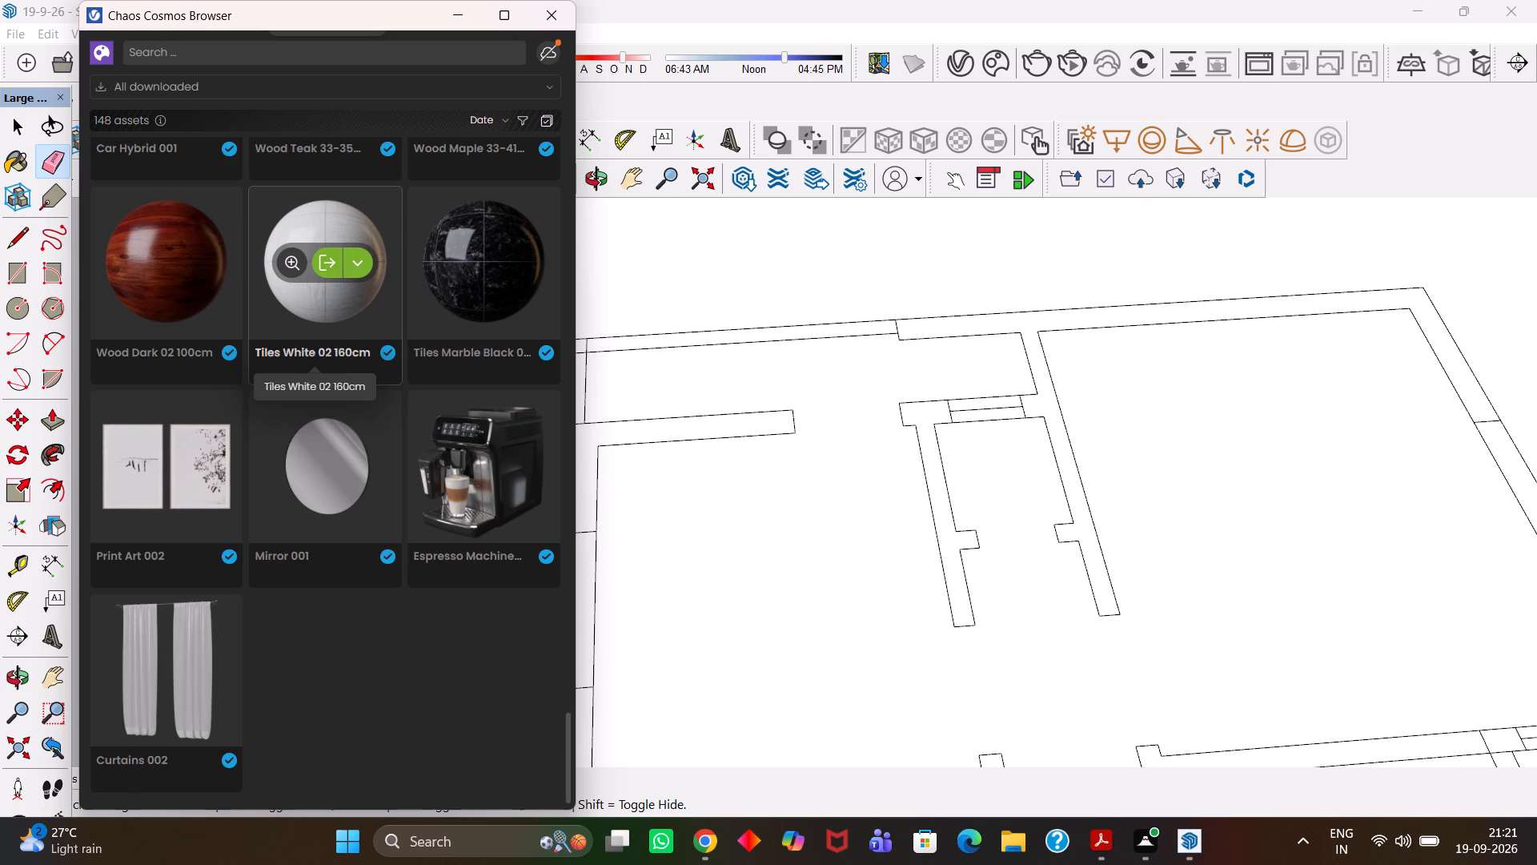
pyautogui.scroll(-1, 221, 380)
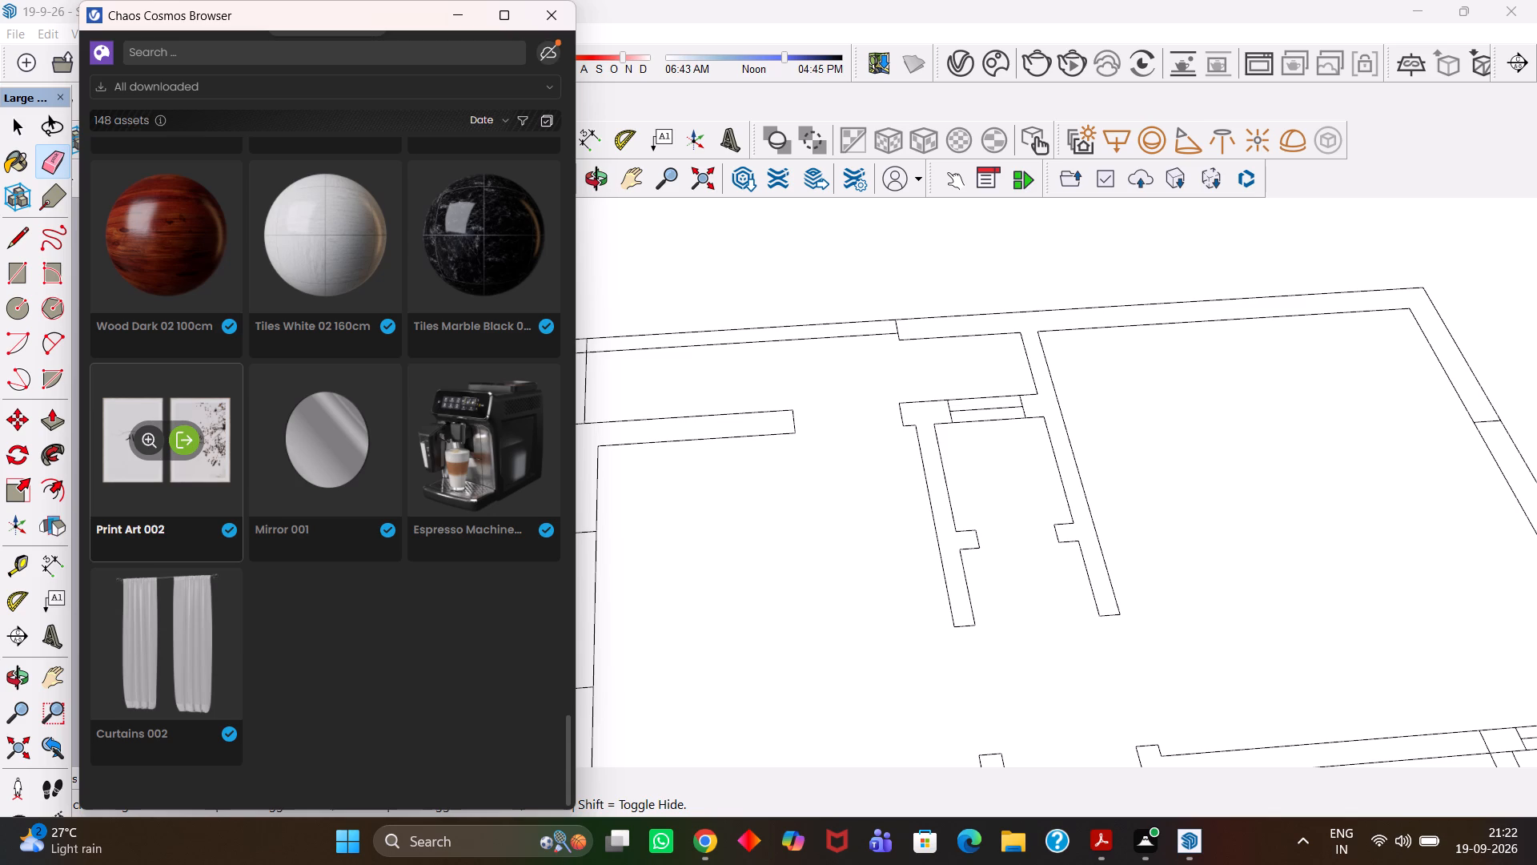
pyautogui.scroll(7, 119, 475)
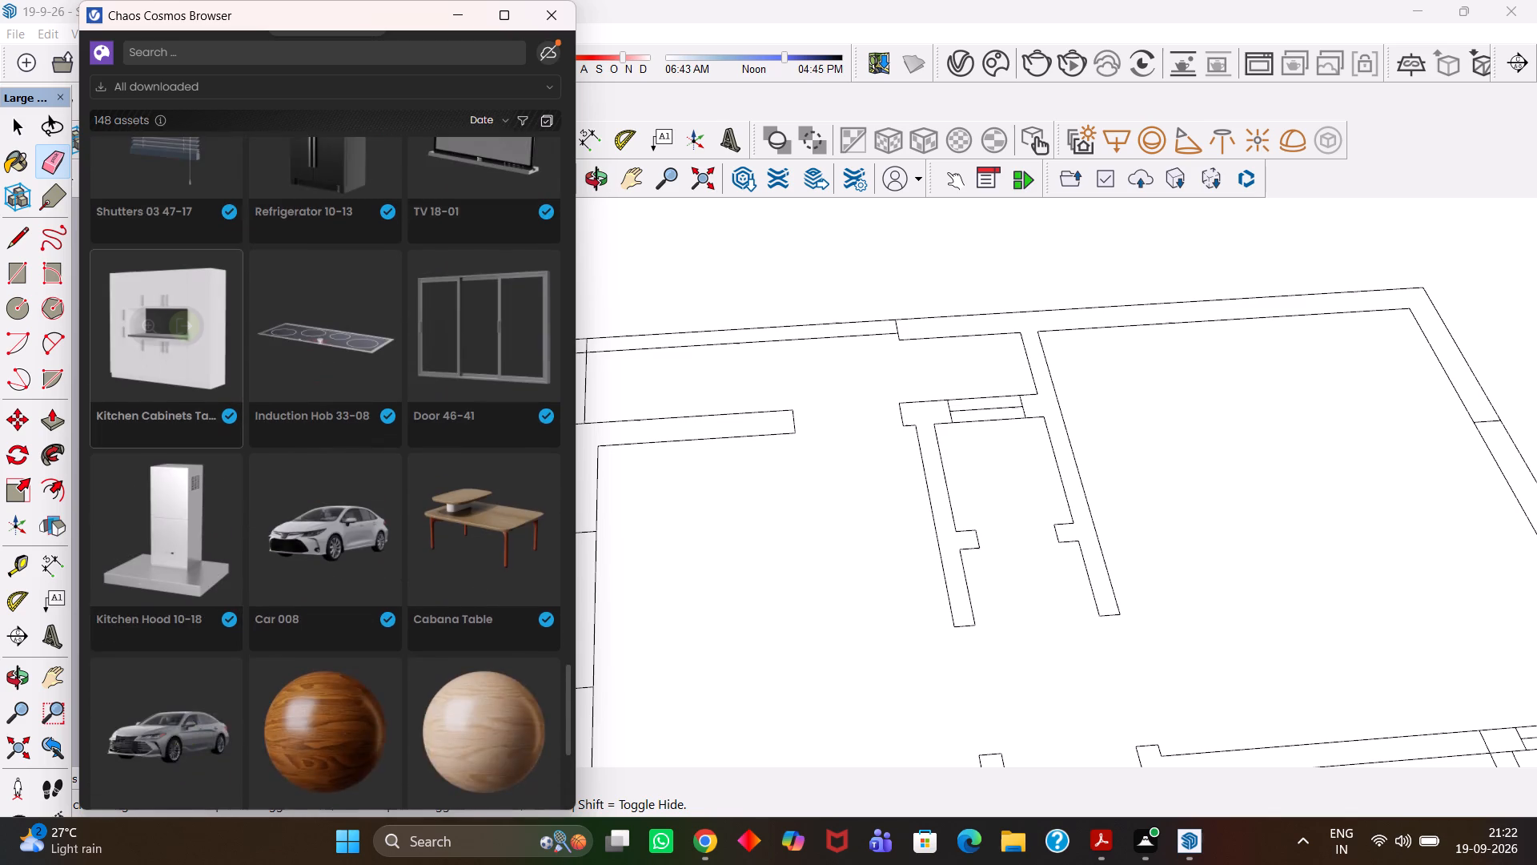
pyautogui.scroll(17, 166, 284)
pyautogui.scroll(4, 147, 152)
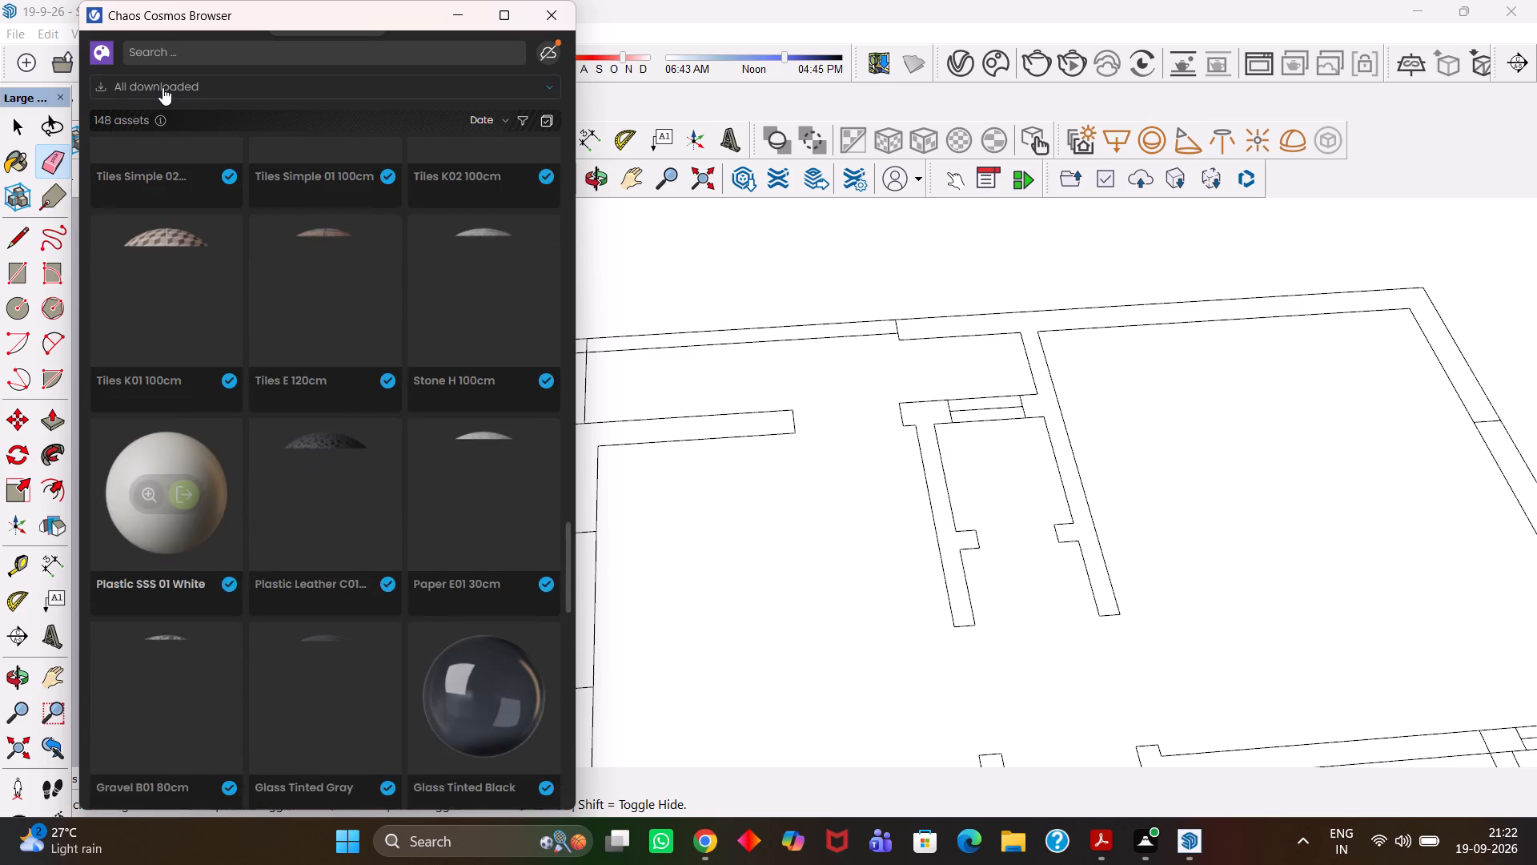
# Switch the asset library from all downloaded assets to the online 3D Models category.
pyautogui.click(162, 89)
pyautogui.scroll(9, 171, 135)
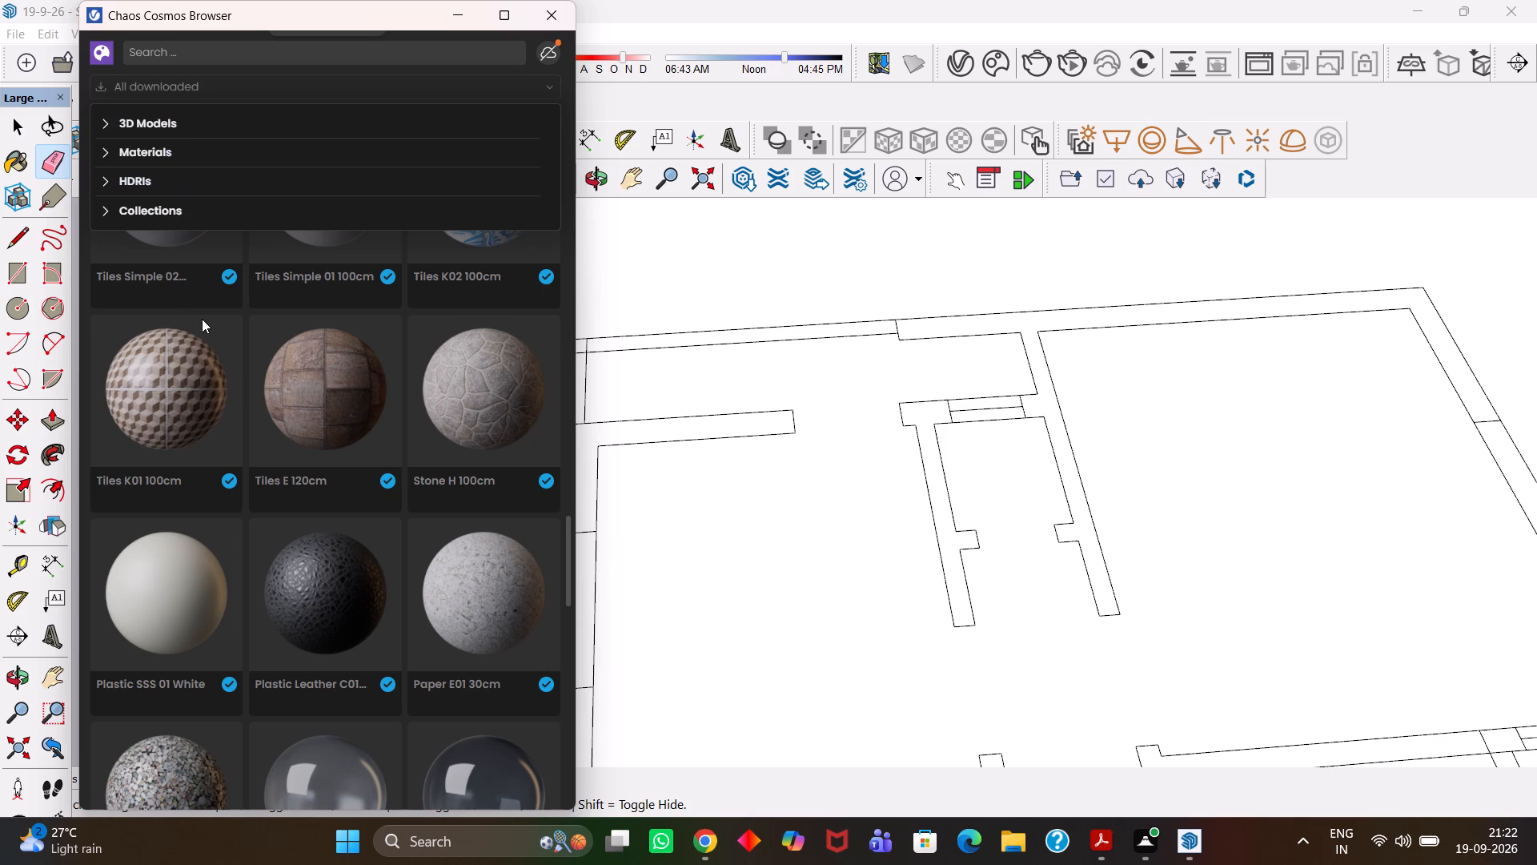
pyautogui.scroll(7, 202, 319)
pyautogui.click(211, 307)
pyautogui.scroll(9, 156, 210)
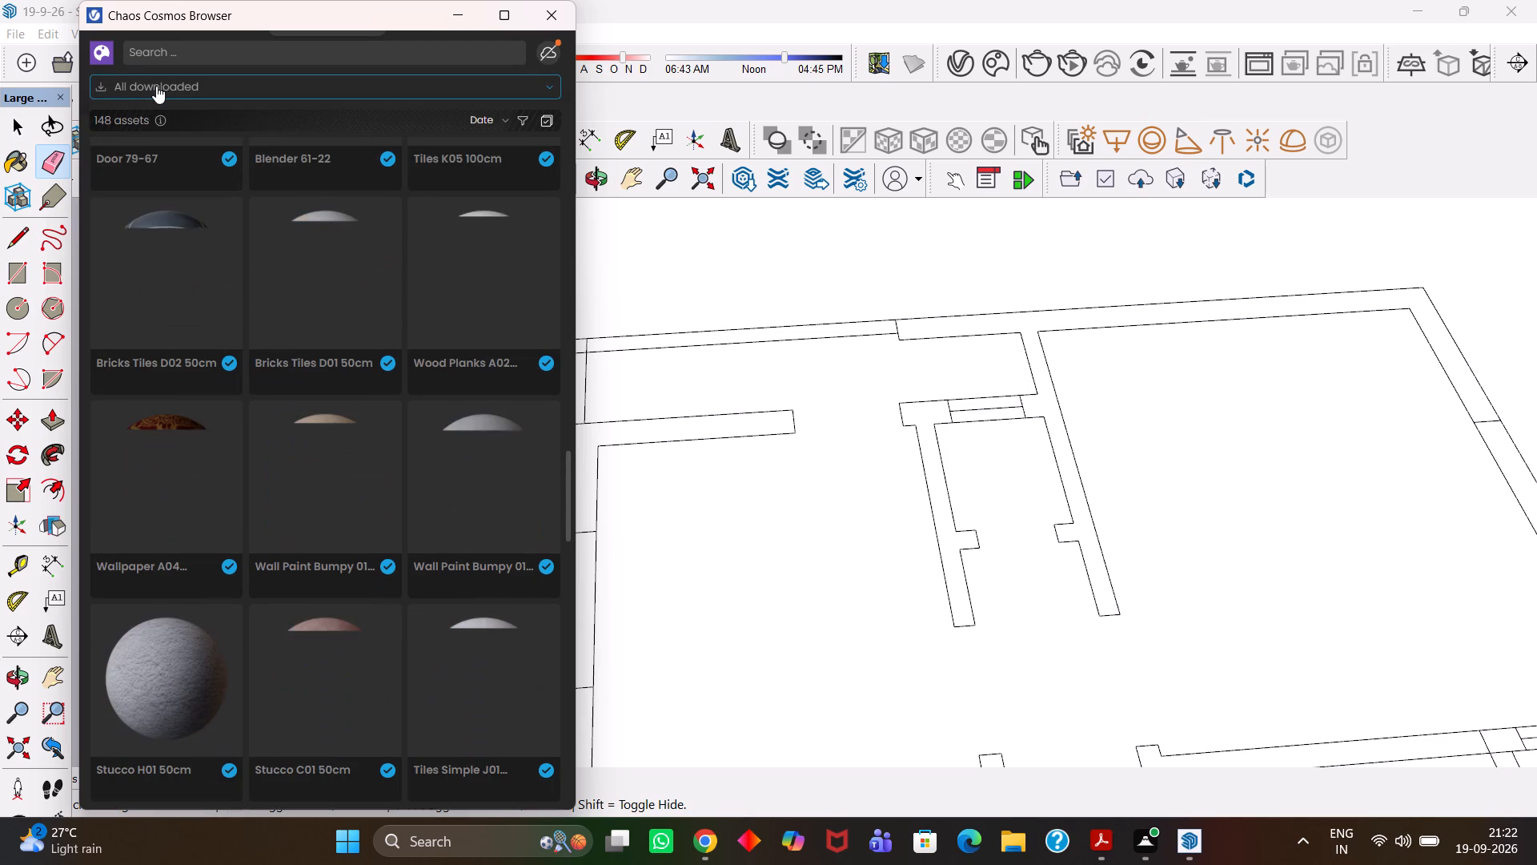
pyautogui.click(156, 86)
pyautogui.scroll(2, 122, 91)
pyautogui.click(102, 82)
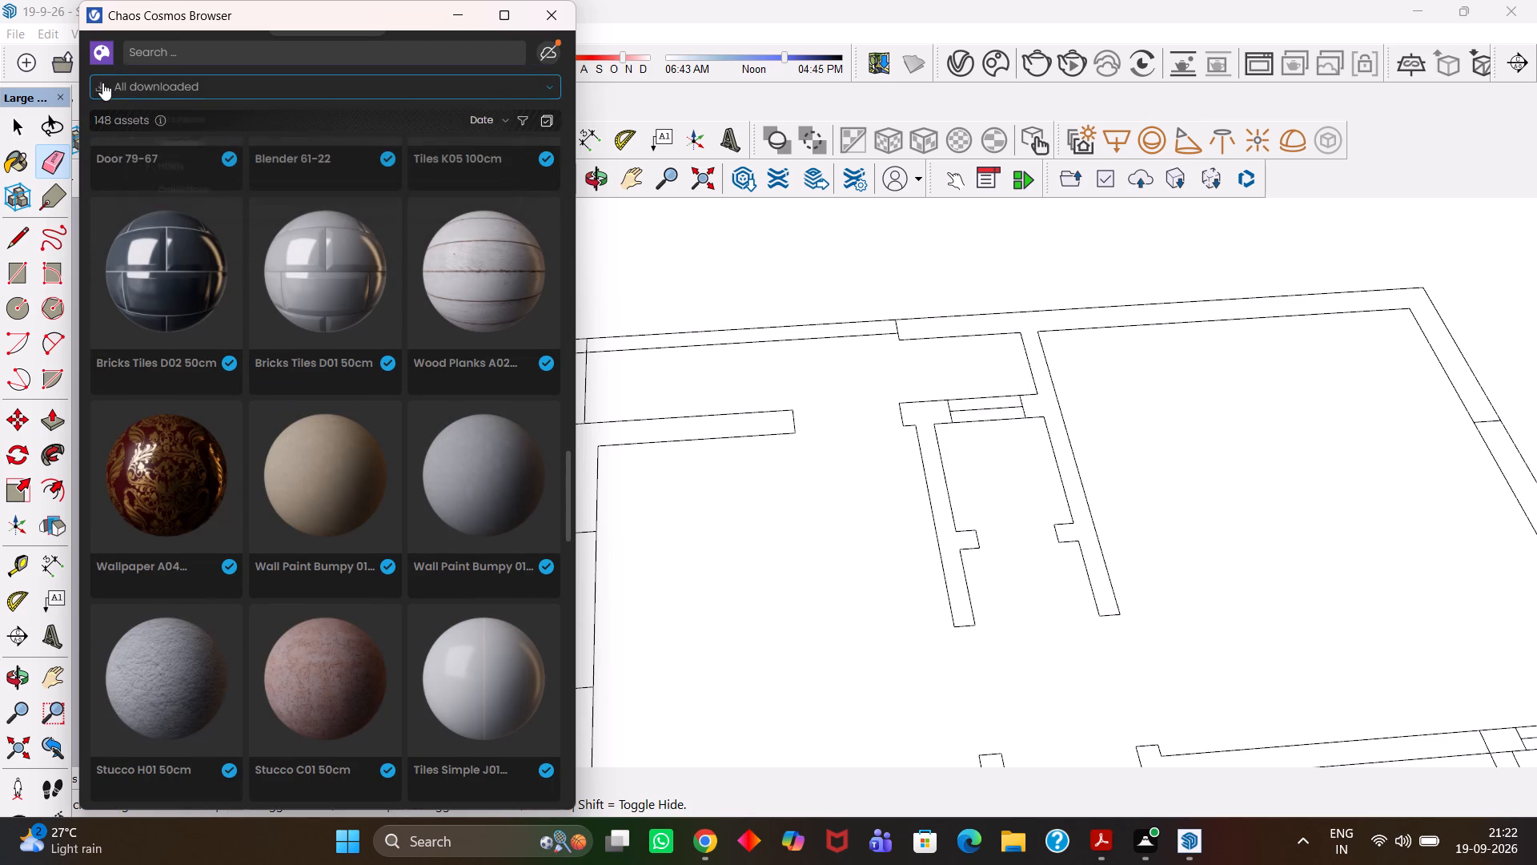
pyautogui.click(95, 86)
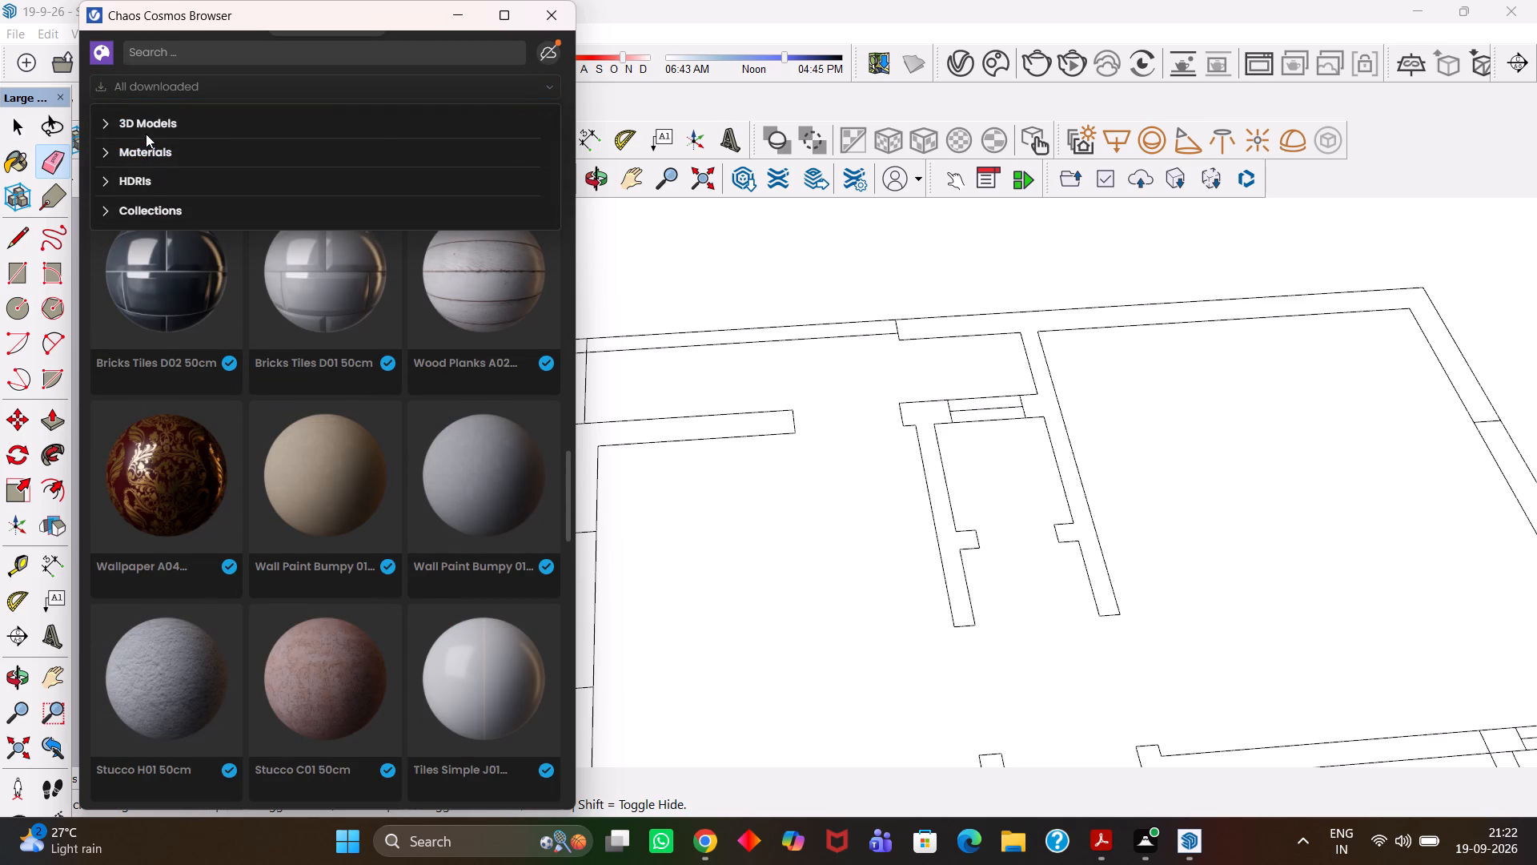
pyautogui.click(150, 124)
pyautogui.click(100, 90)
pyautogui.click(199, 92)
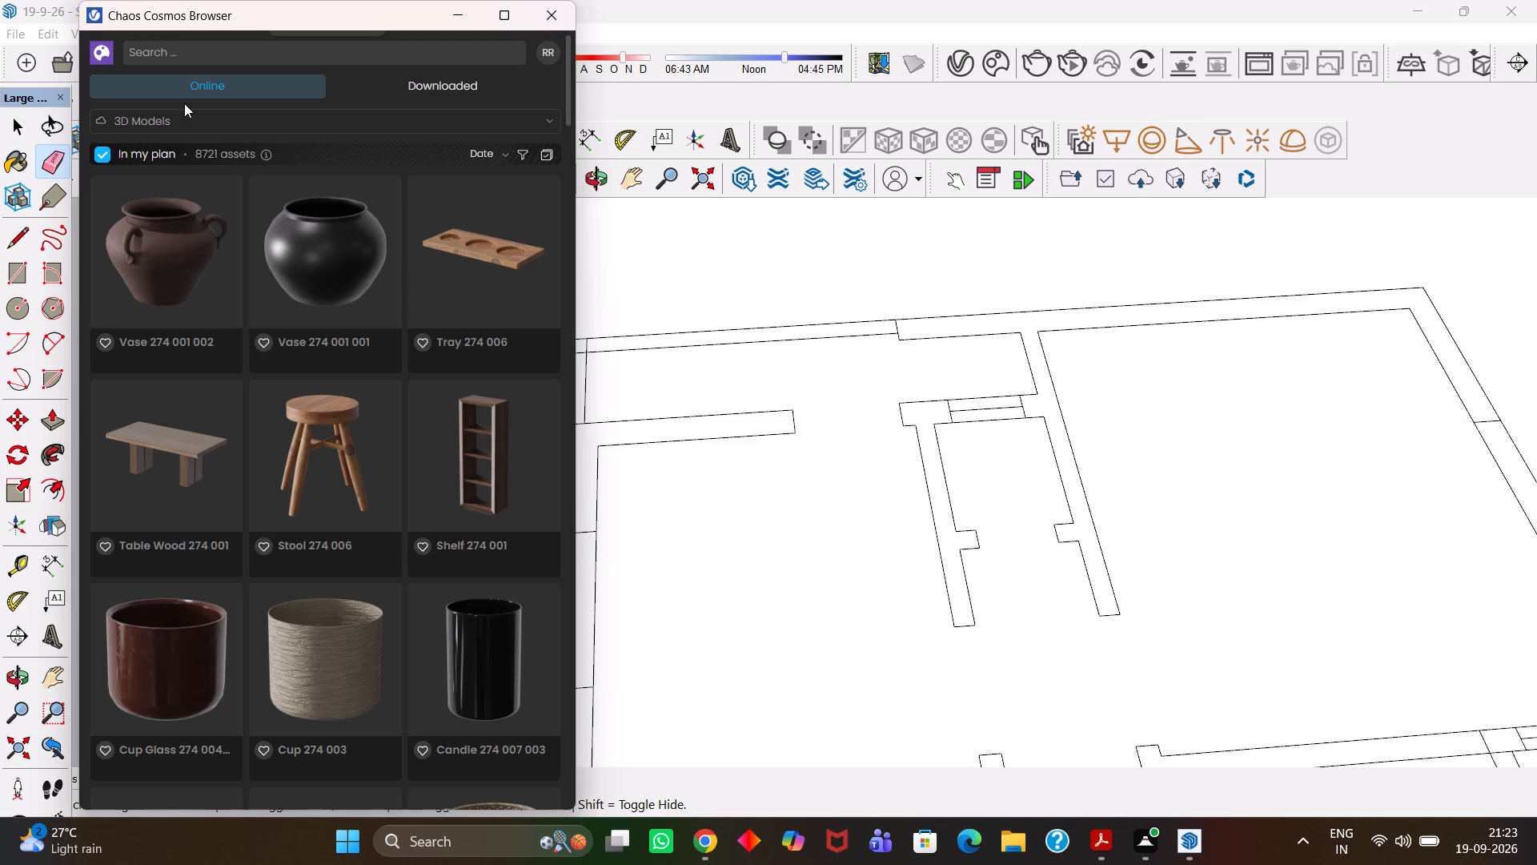
# Look through the online 3D Models assets, examining the furniture, decor, office items, lamps, plants and trees on offer.
pyautogui.scroll(-7, 184, 103)
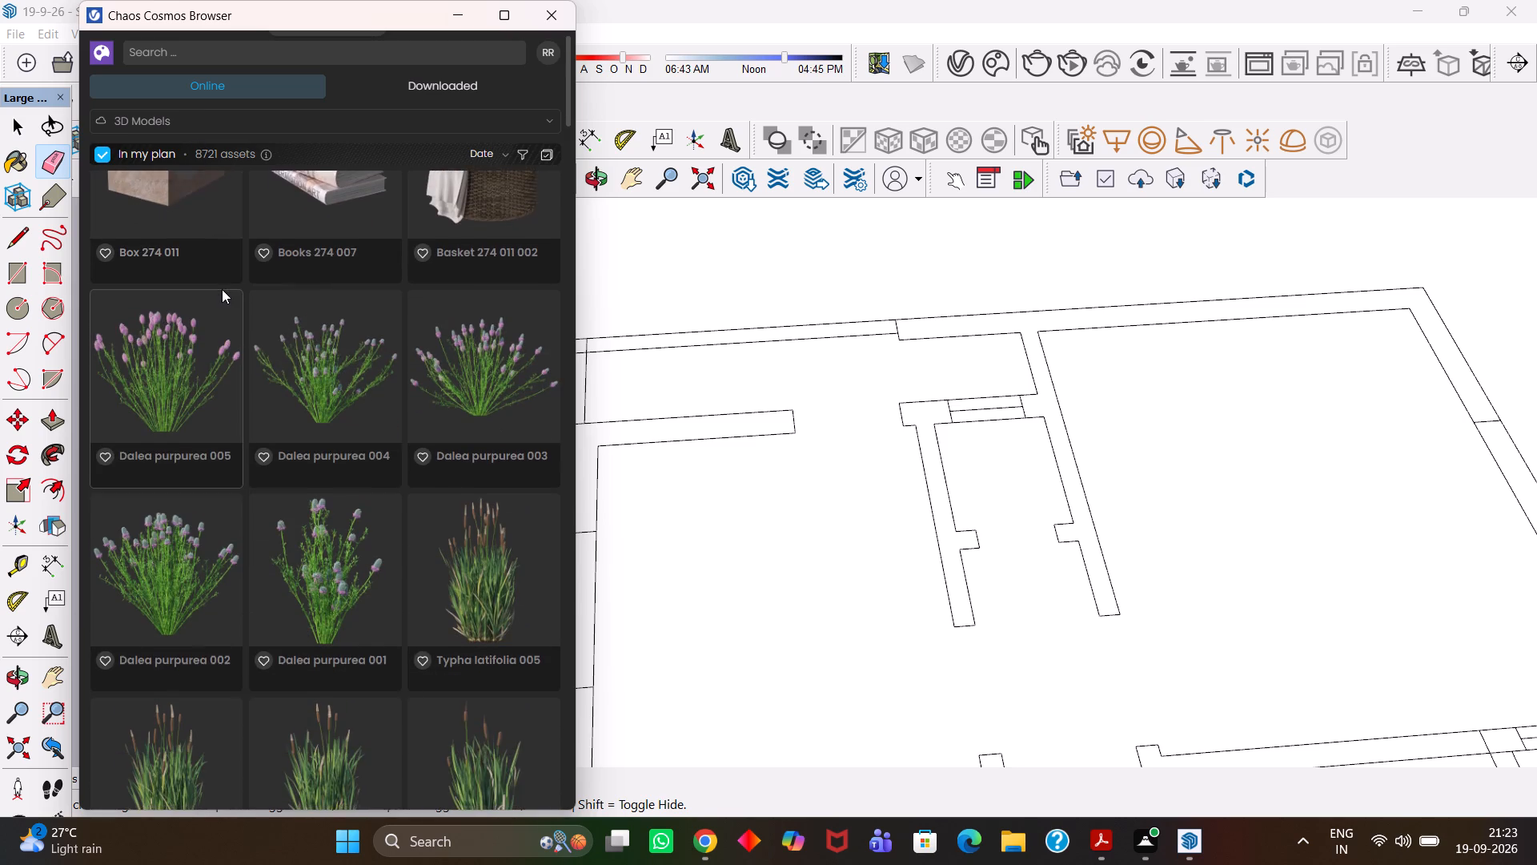
pyautogui.scroll(-2, 222, 293)
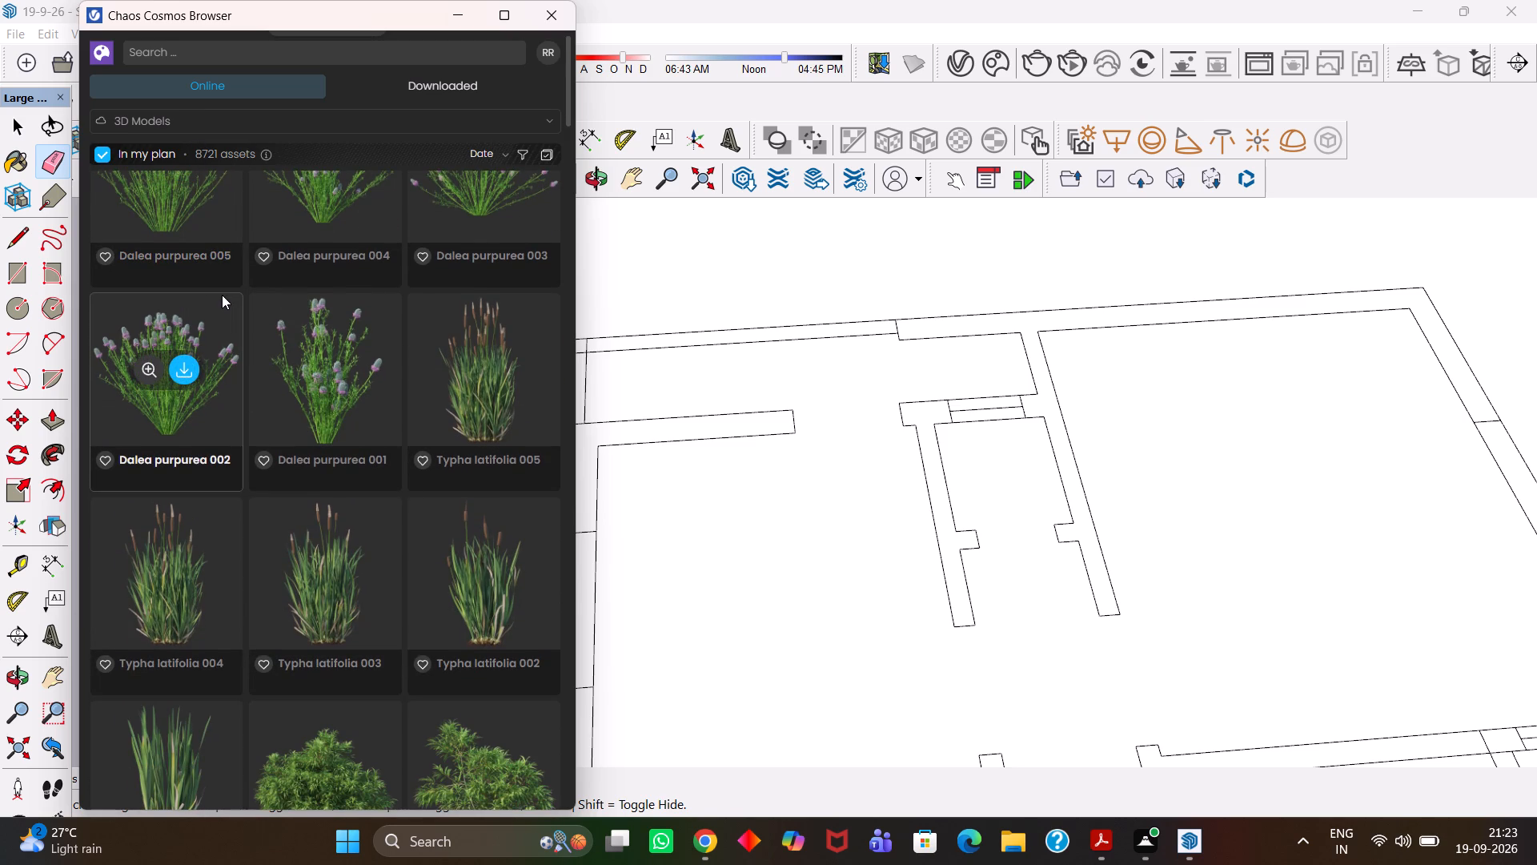
pyautogui.scroll(-1, 222, 295)
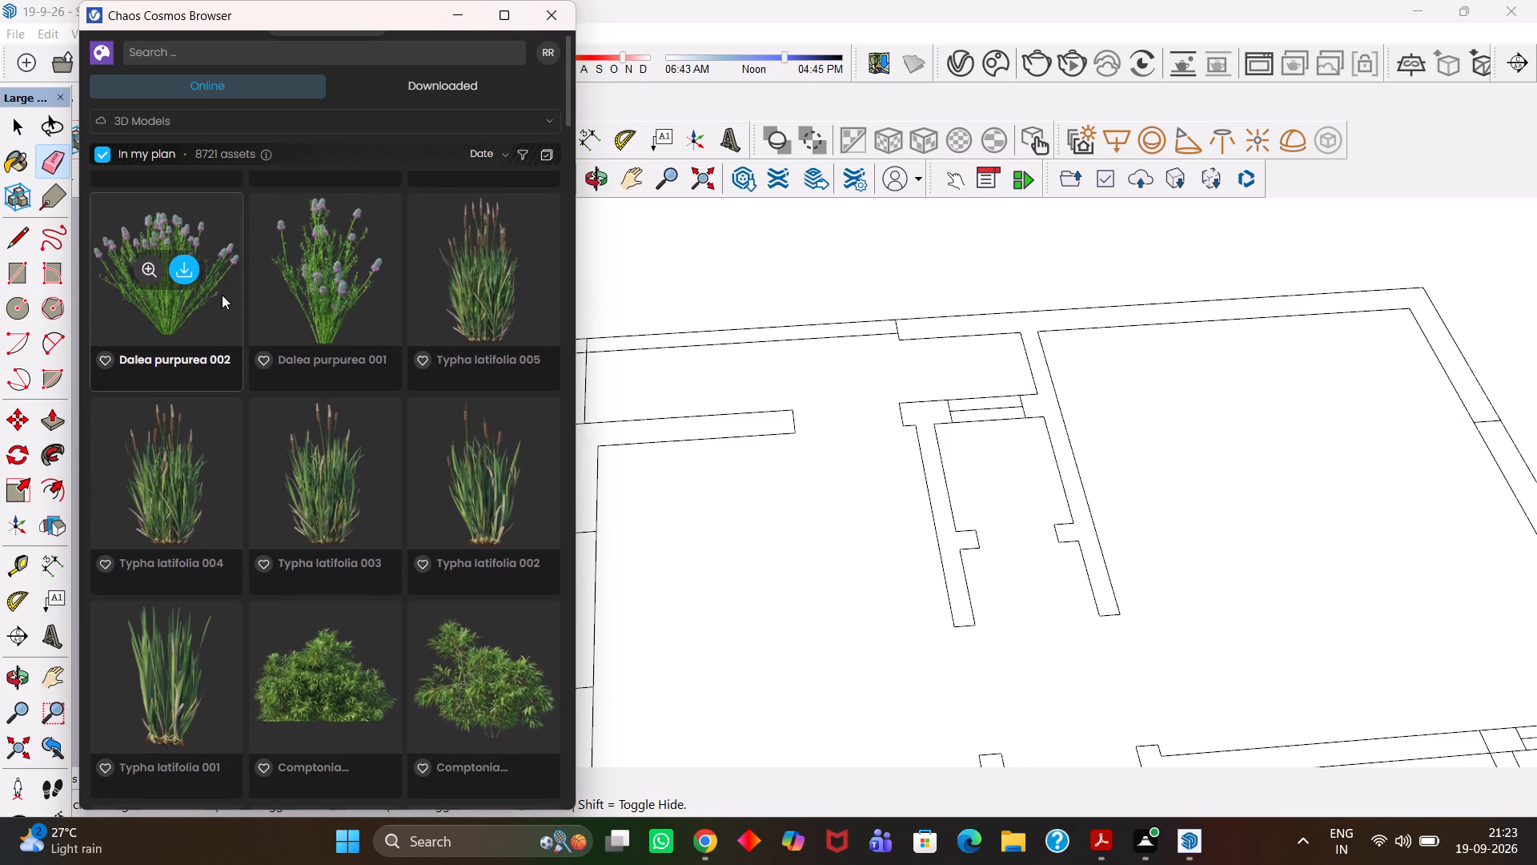
pyautogui.scroll(-1, 222, 295)
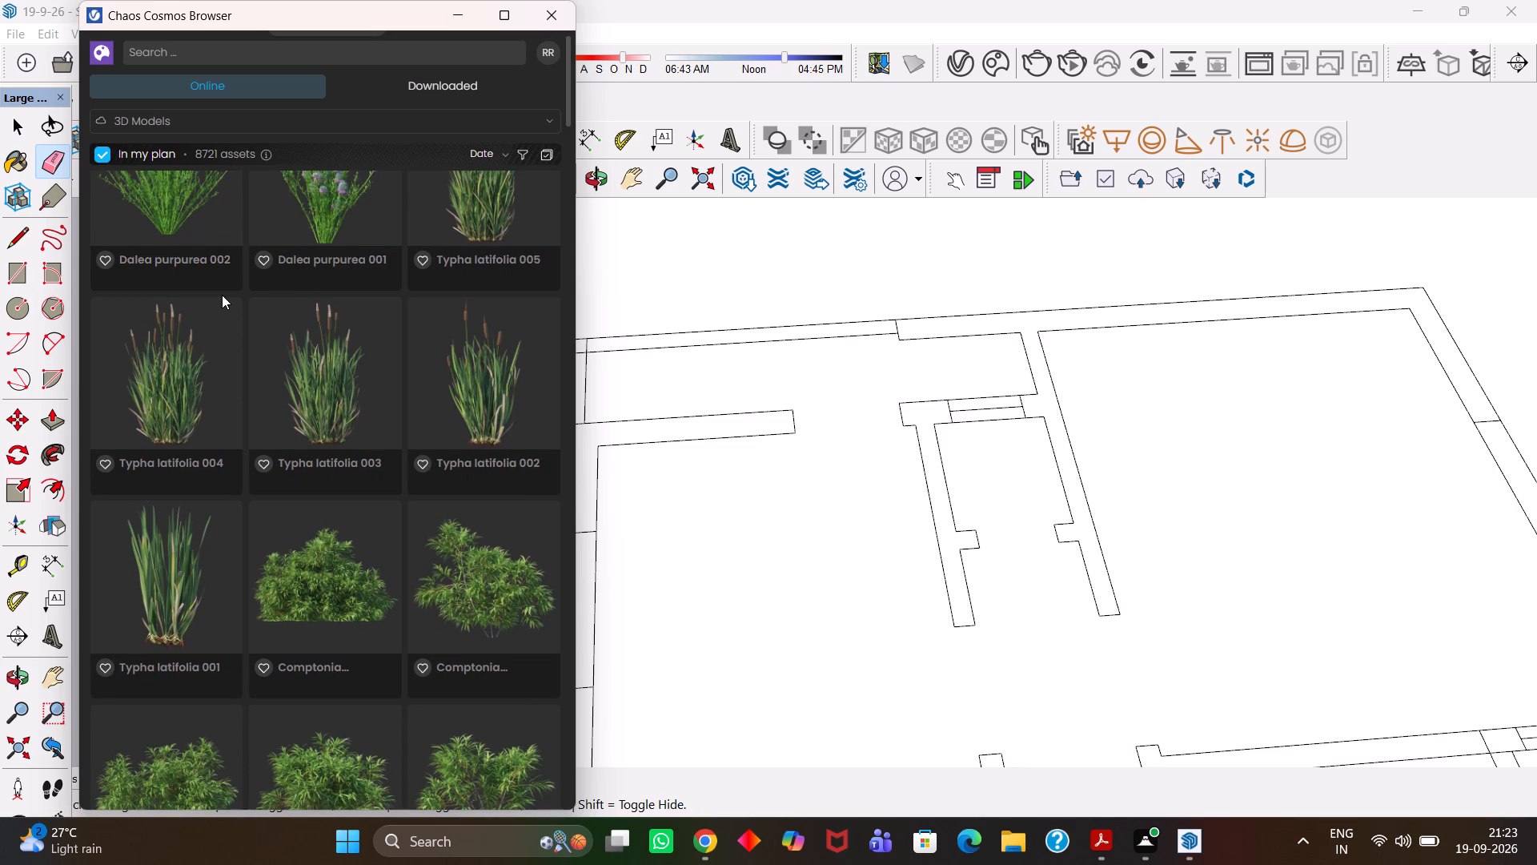
pyautogui.scroll(-1, 222, 295)
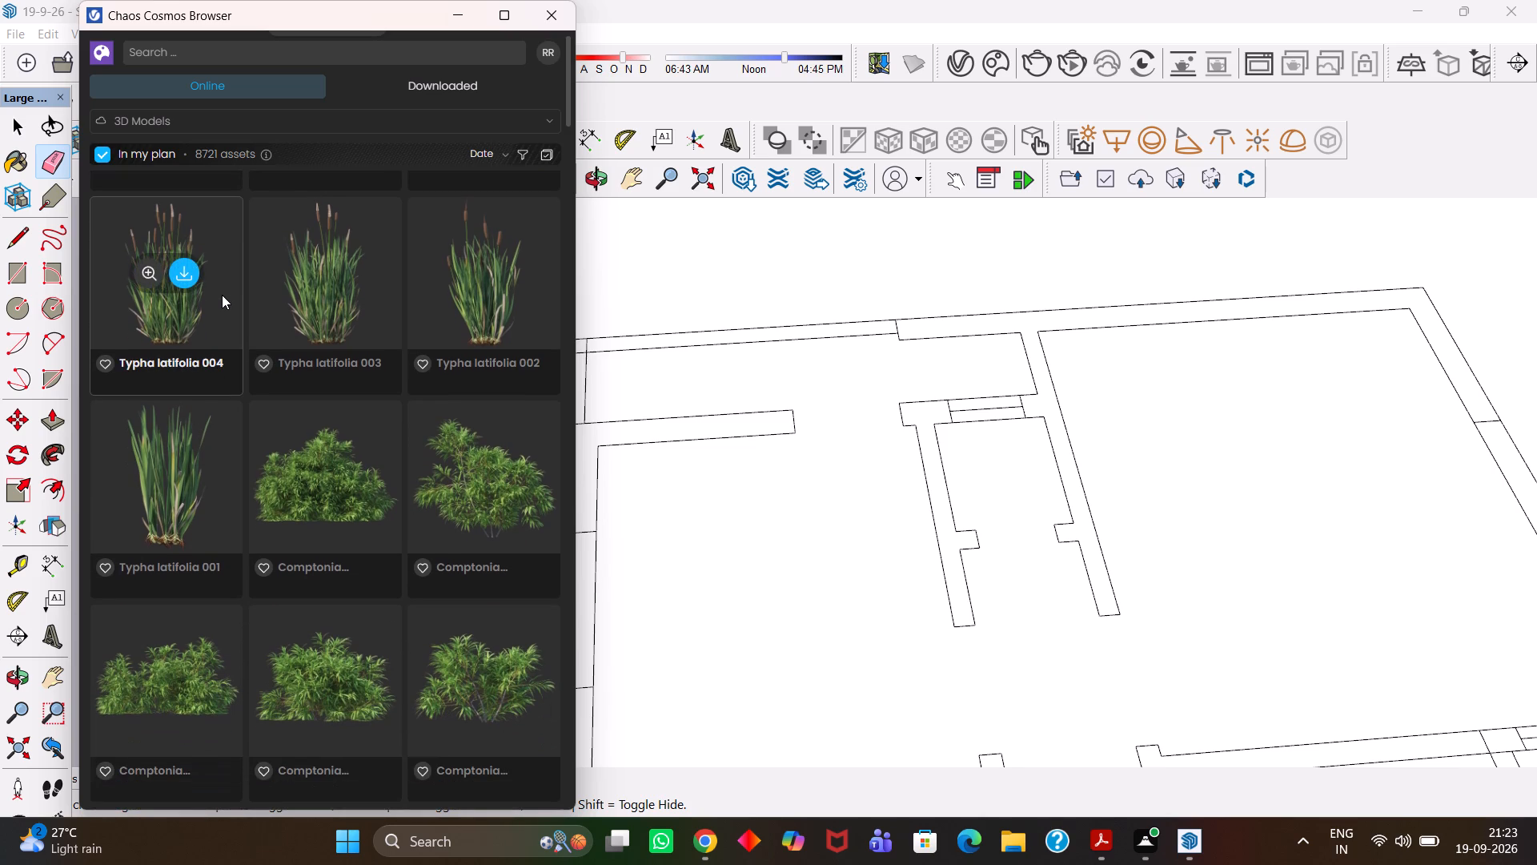
pyautogui.scroll(-1, 222, 295)
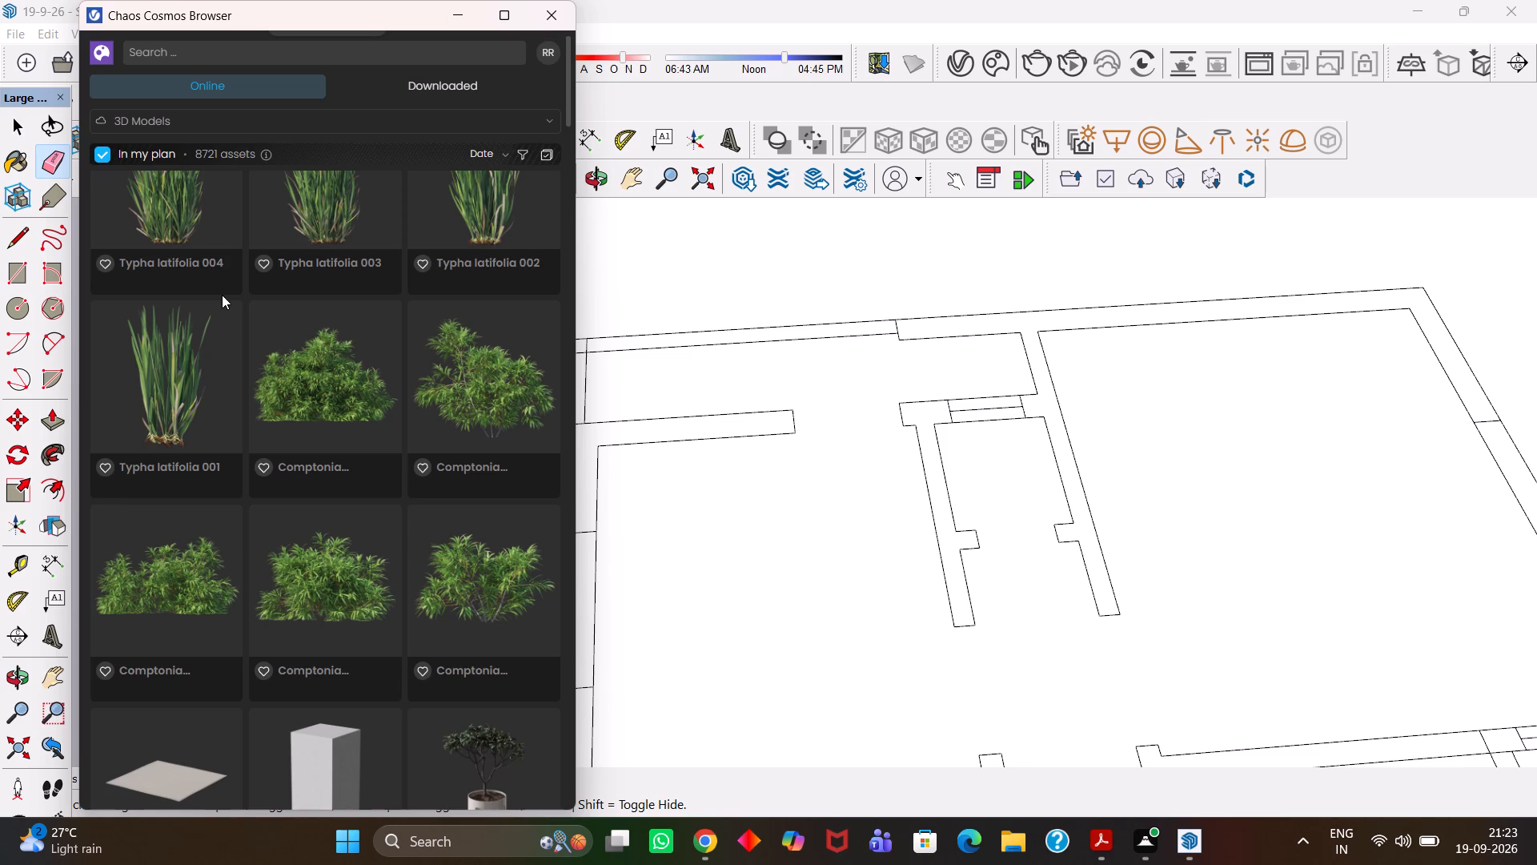
pyautogui.scroll(-1, 222, 295)
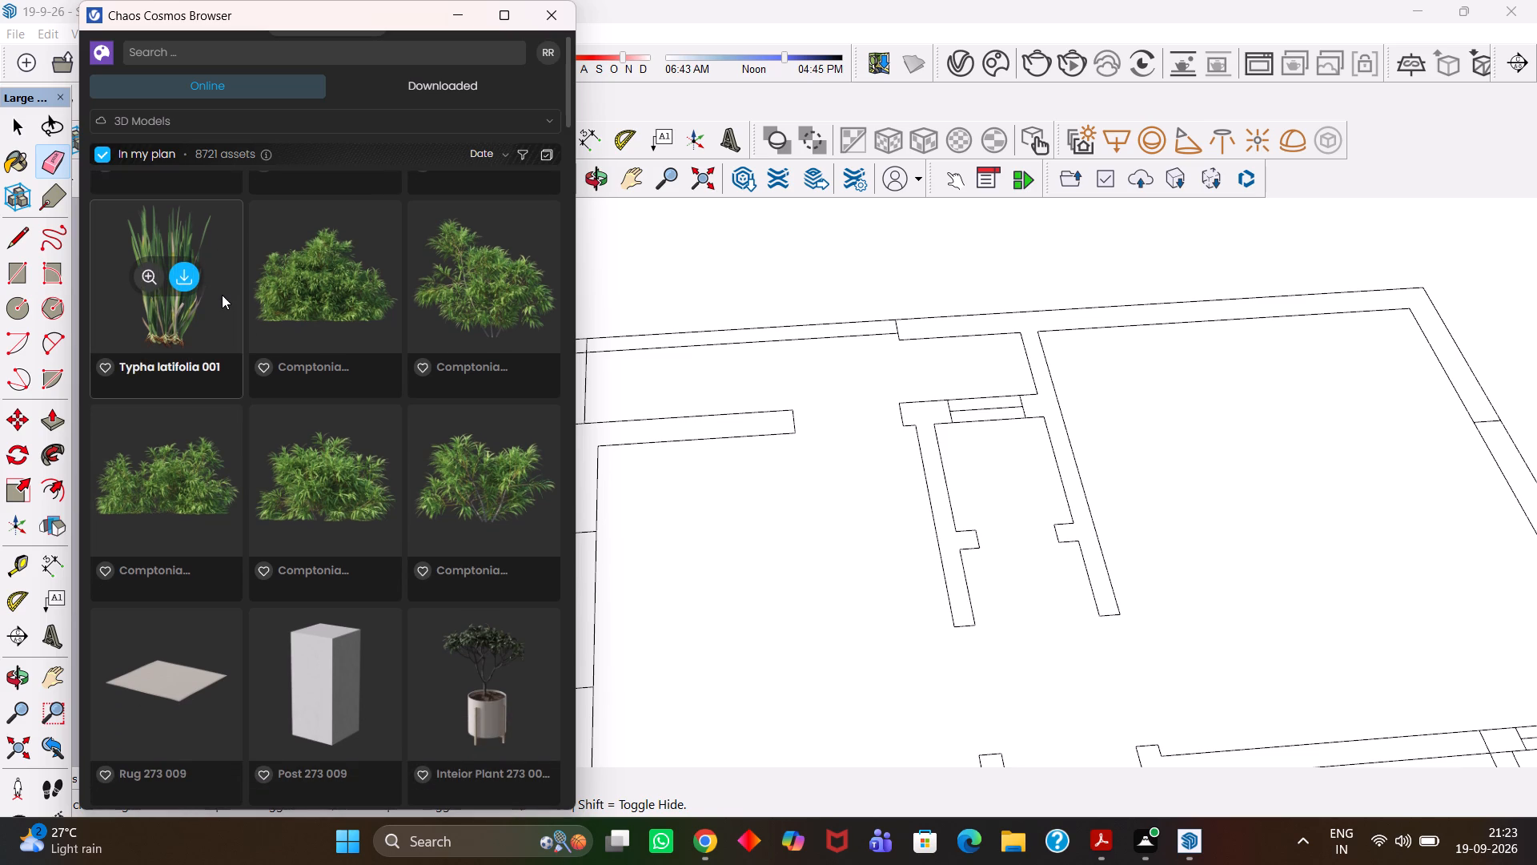
pyautogui.scroll(-1, 222, 295)
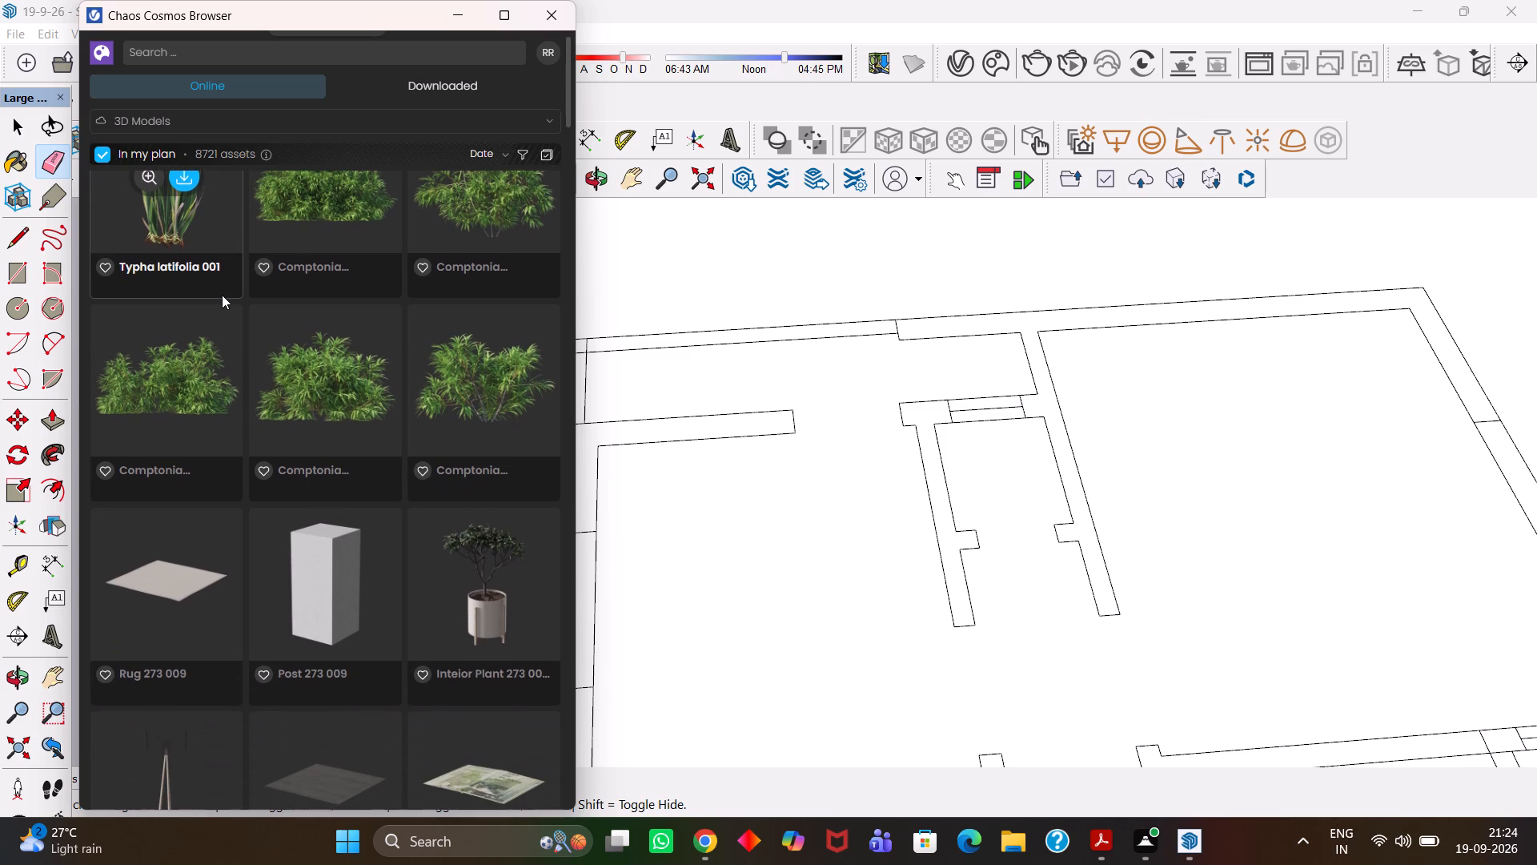
pyautogui.scroll(-1, 222, 295)
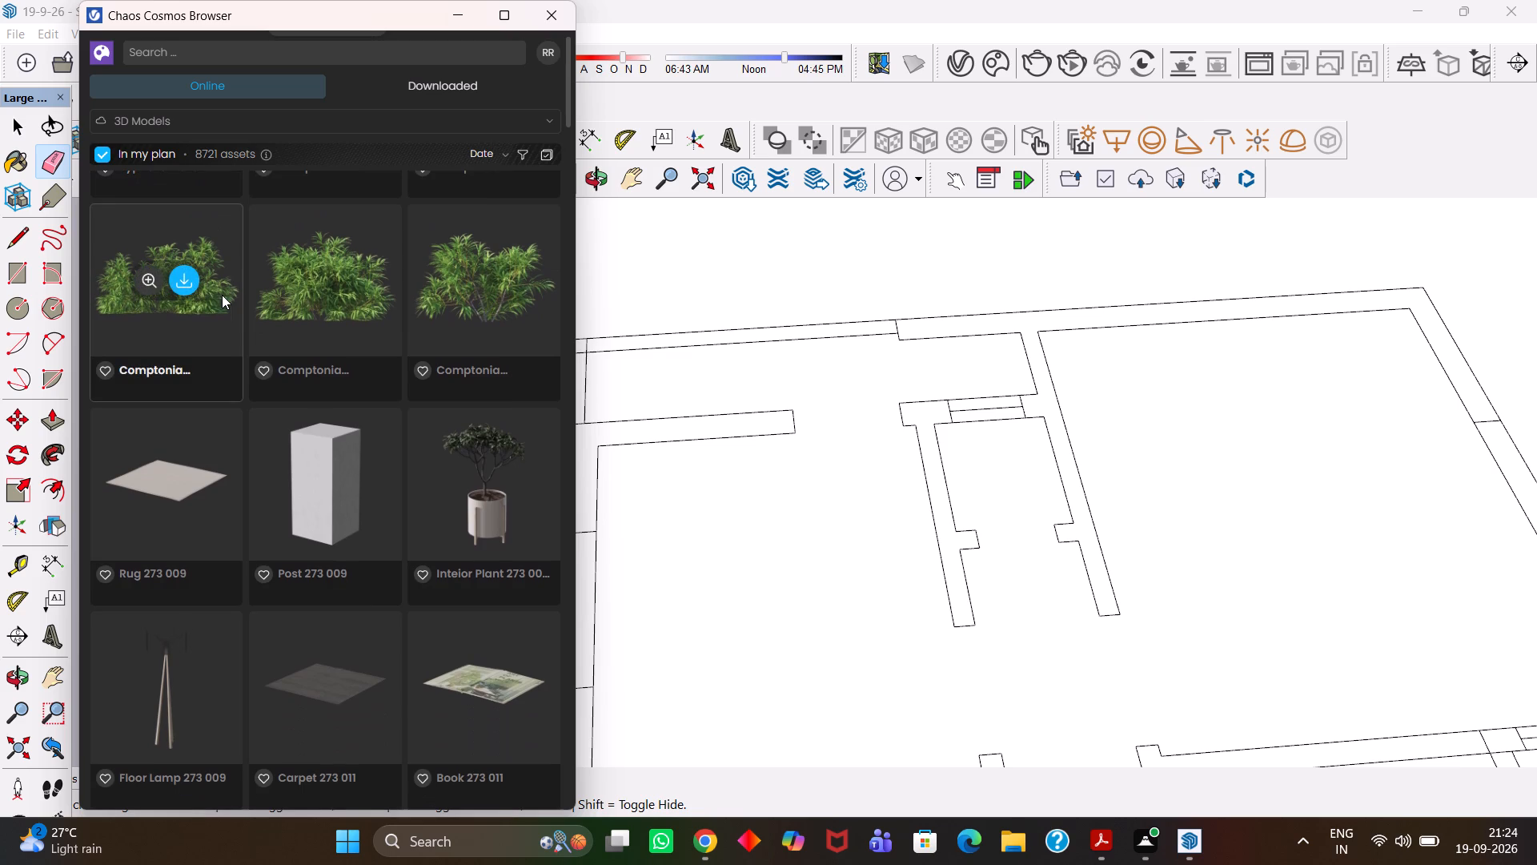
pyautogui.scroll(-1, 222, 295)
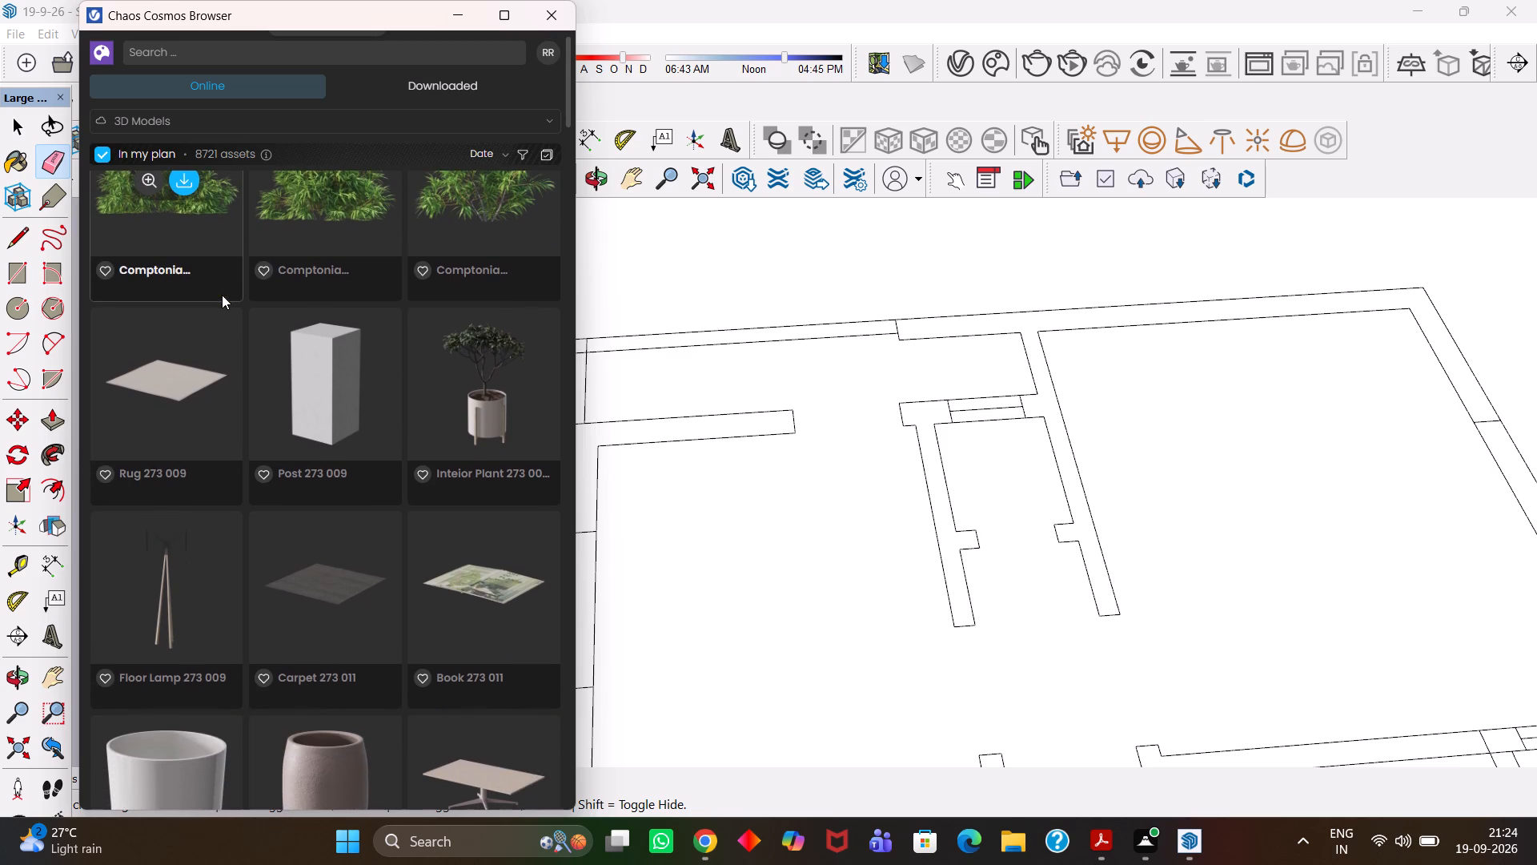
pyautogui.scroll(-1, 222, 295)
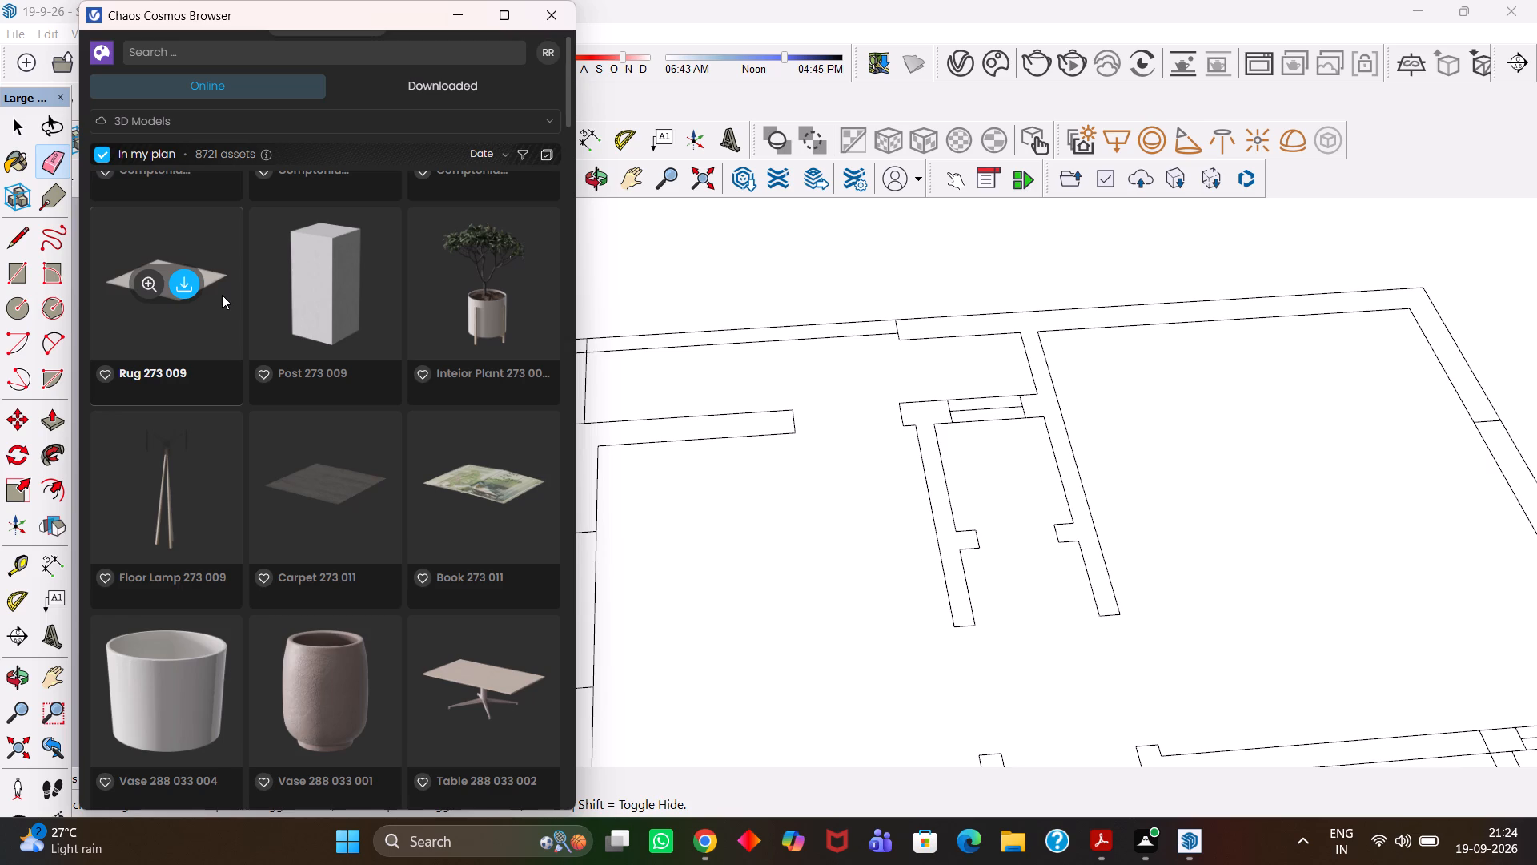
pyautogui.scroll(-1, 222, 295)
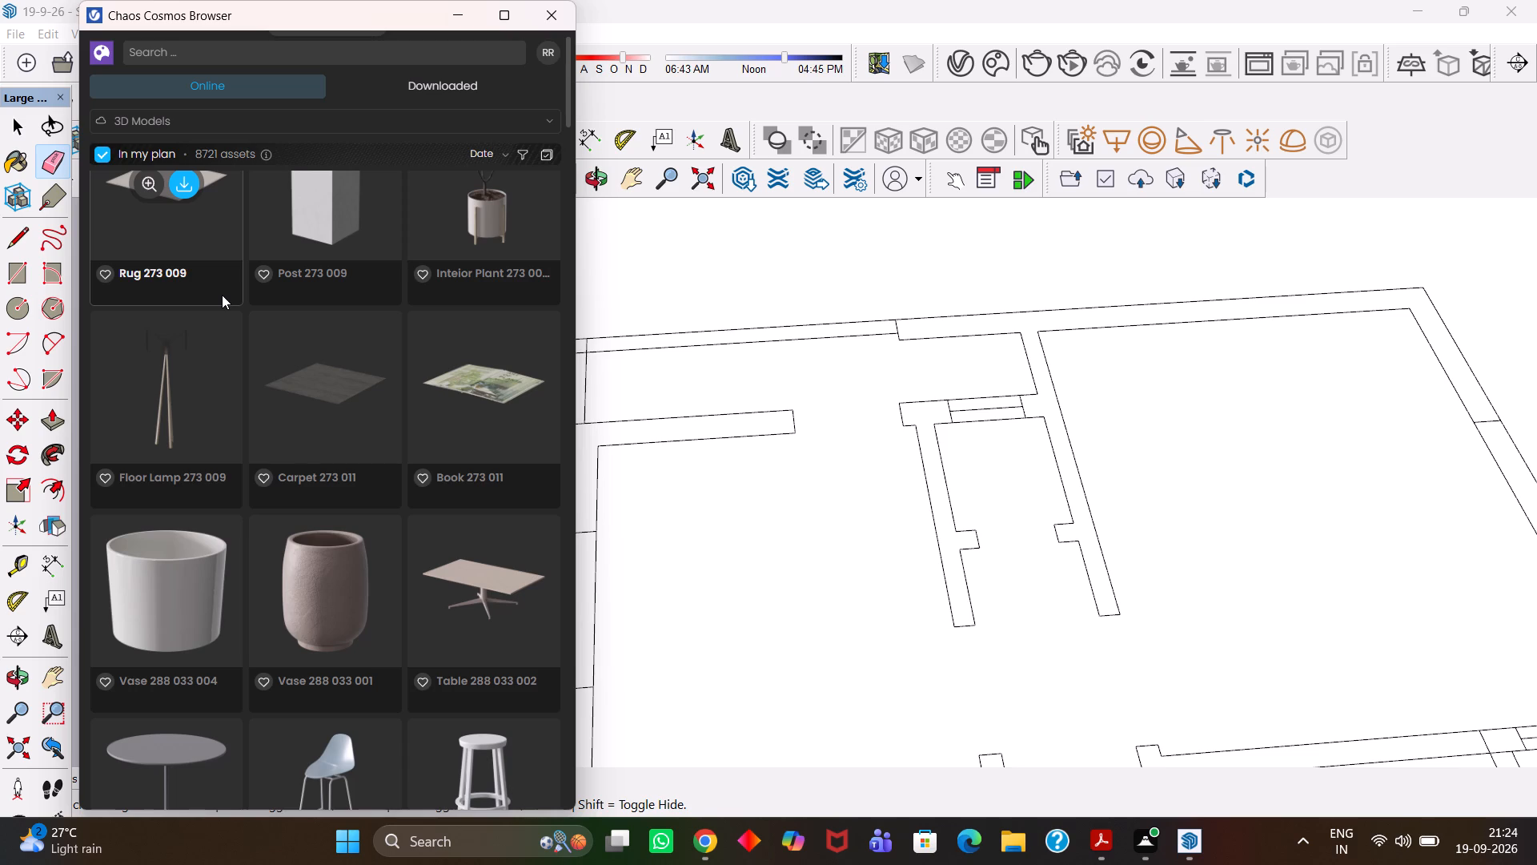
pyautogui.scroll(-3, 219, 344)
pyautogui.scroll(-6, 360, 490)
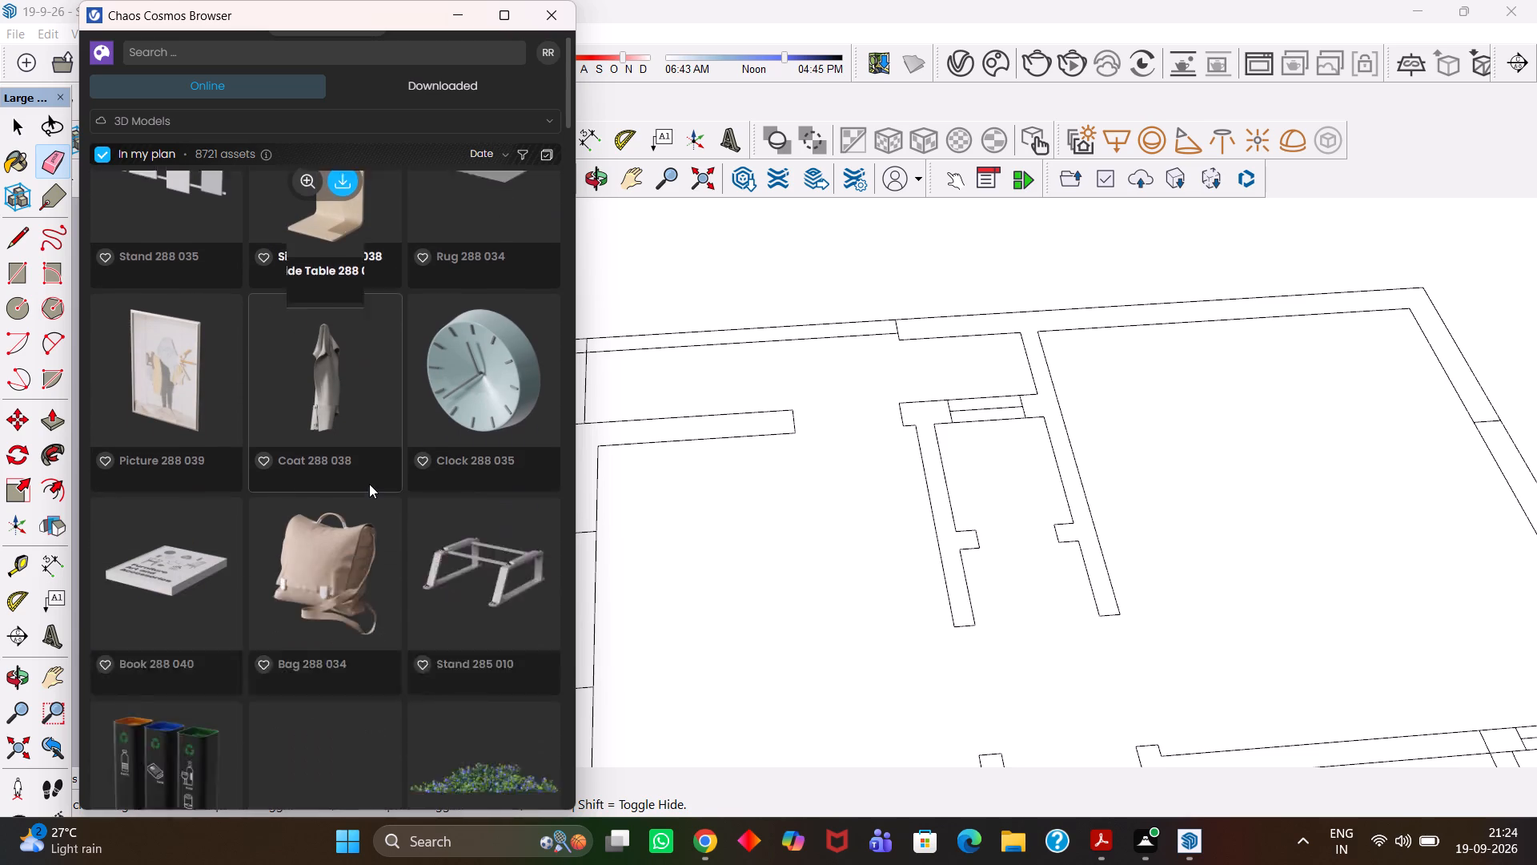
pyautogui.scroll(-6, 369, 484)
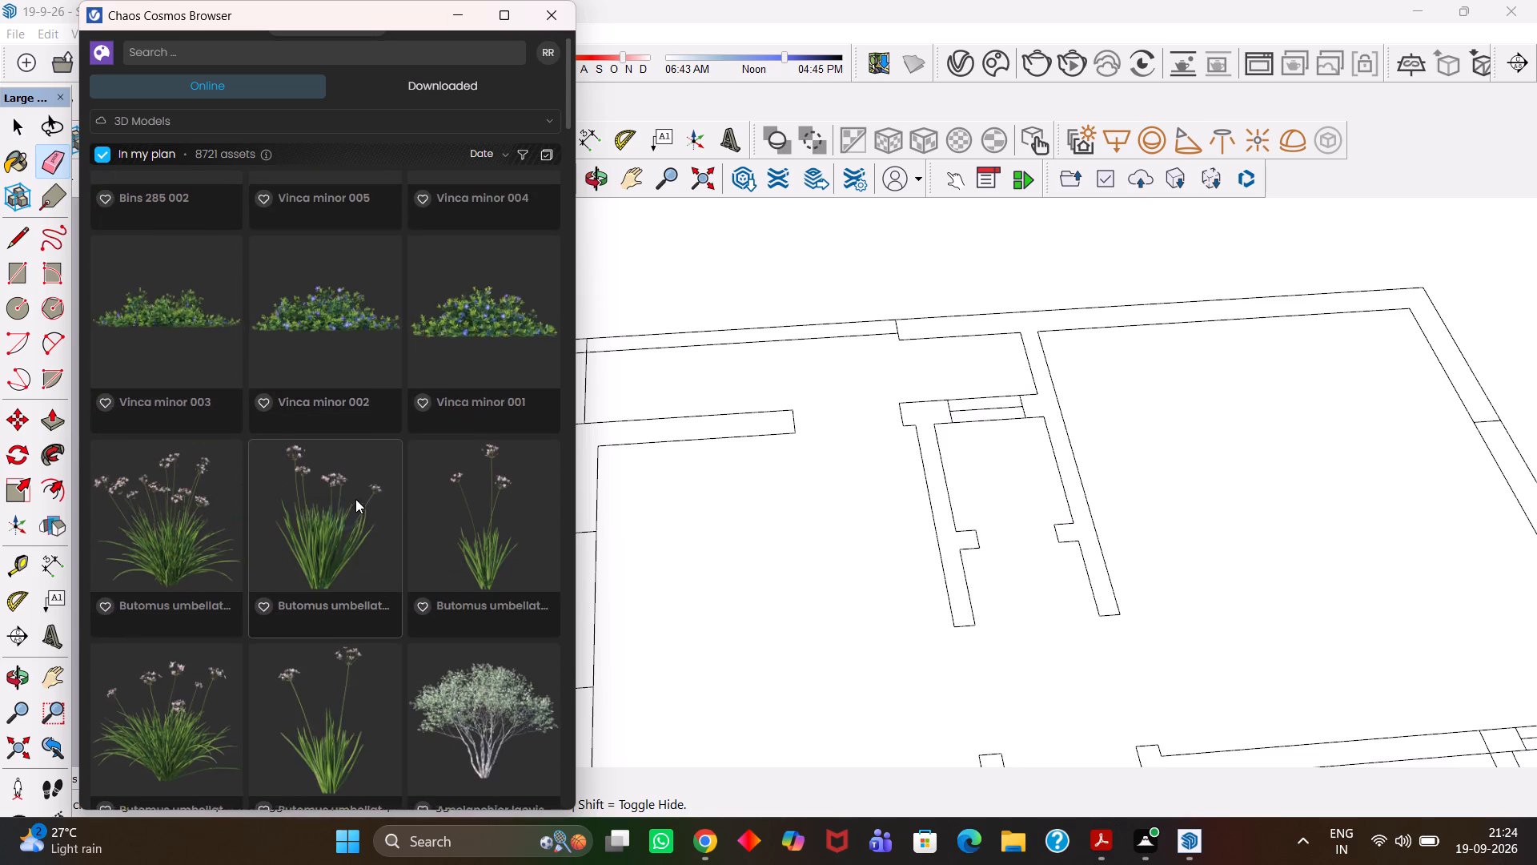
pyautogui.scroll(-6, 353, 501)
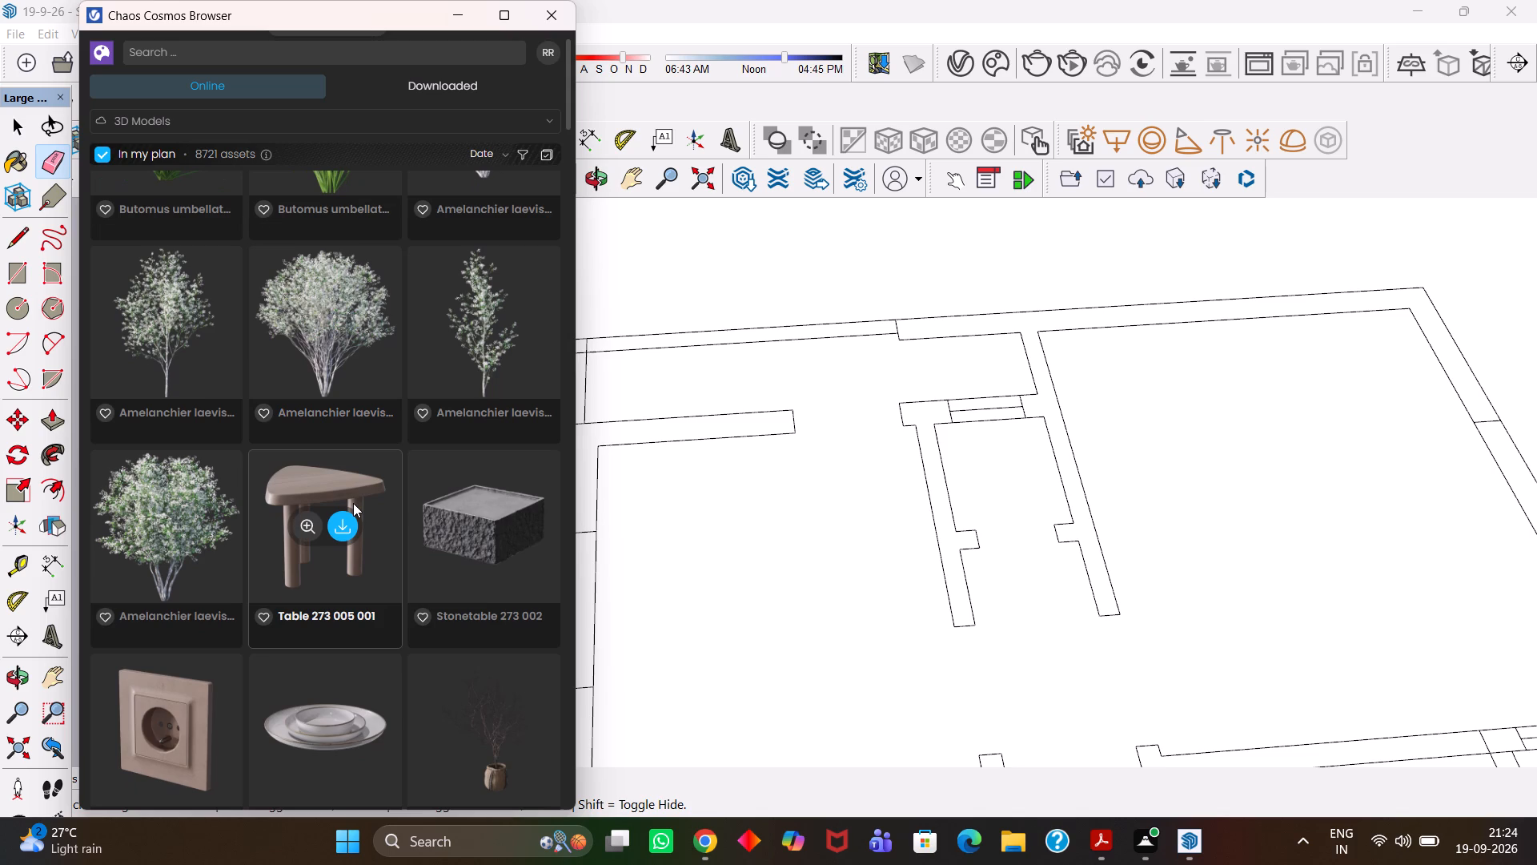
pyautogui.scroll(-2, 353, 503)
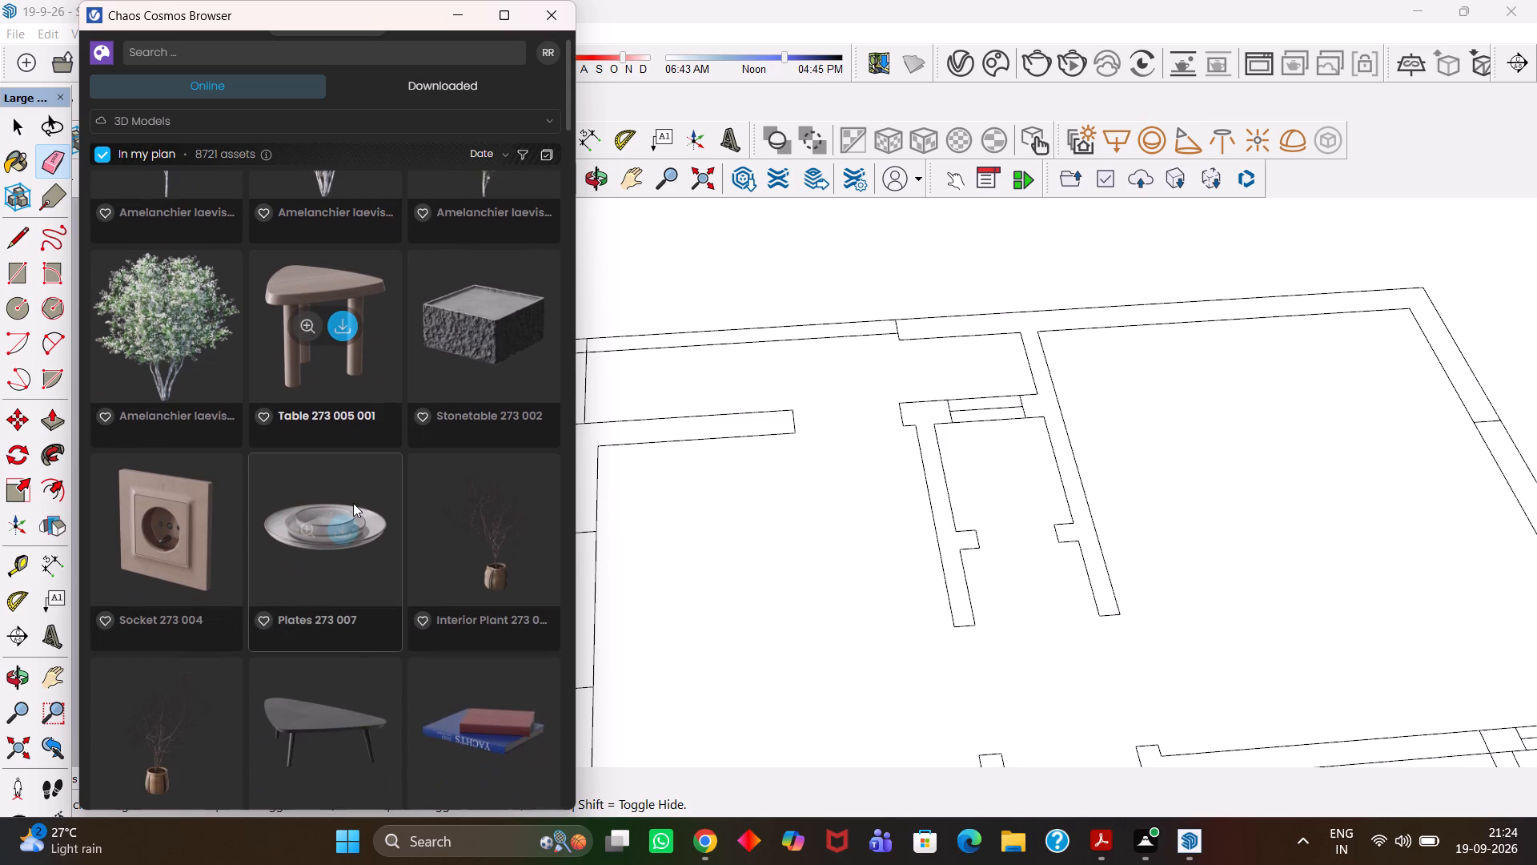
pyautogui.scroll(-3, 353, 503)
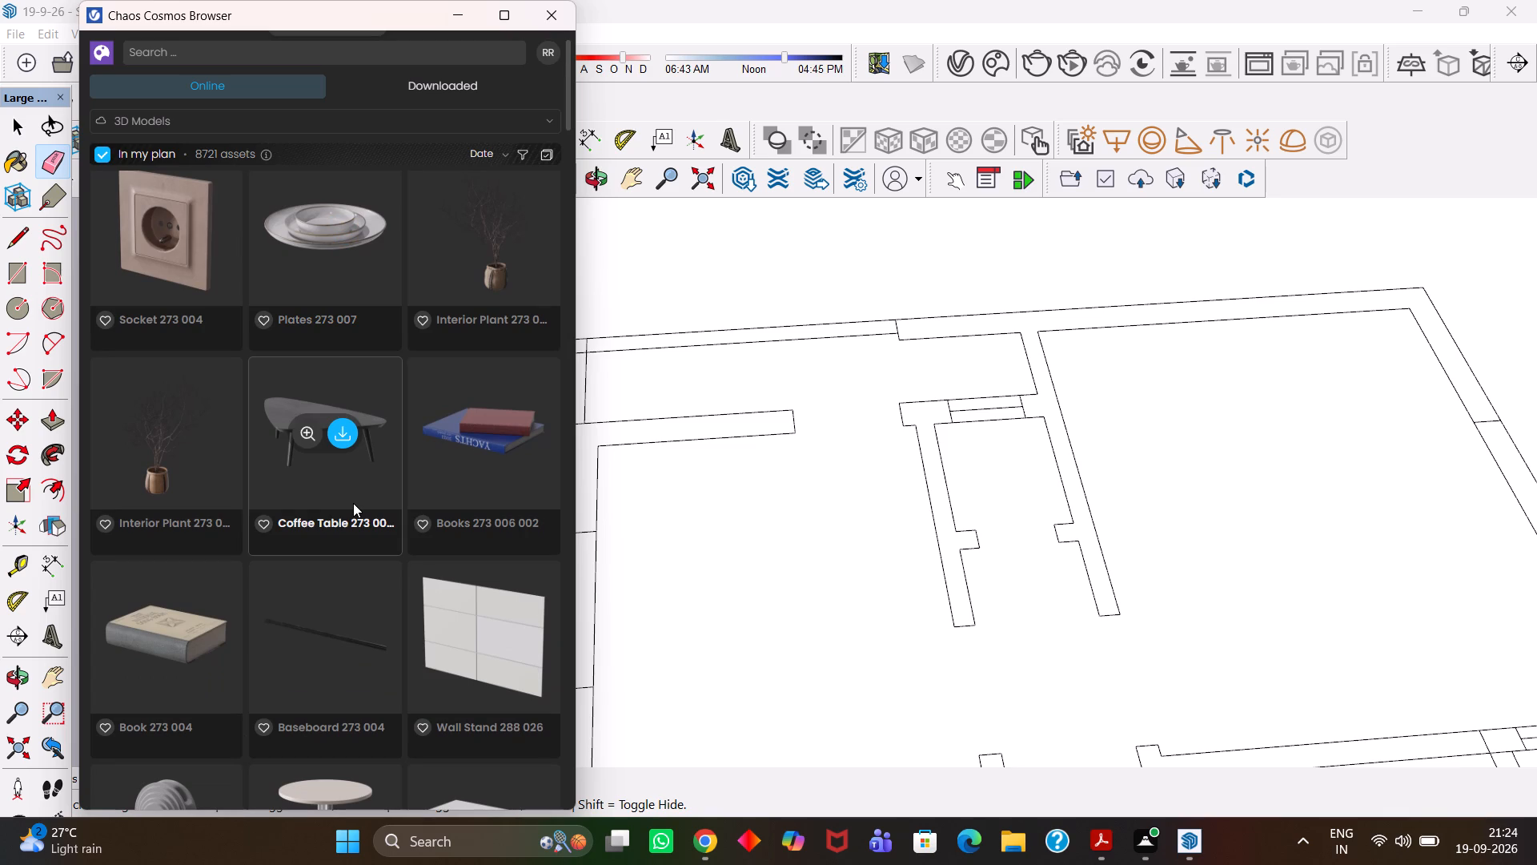
pyautogui.scroll(-2, 353, 503)
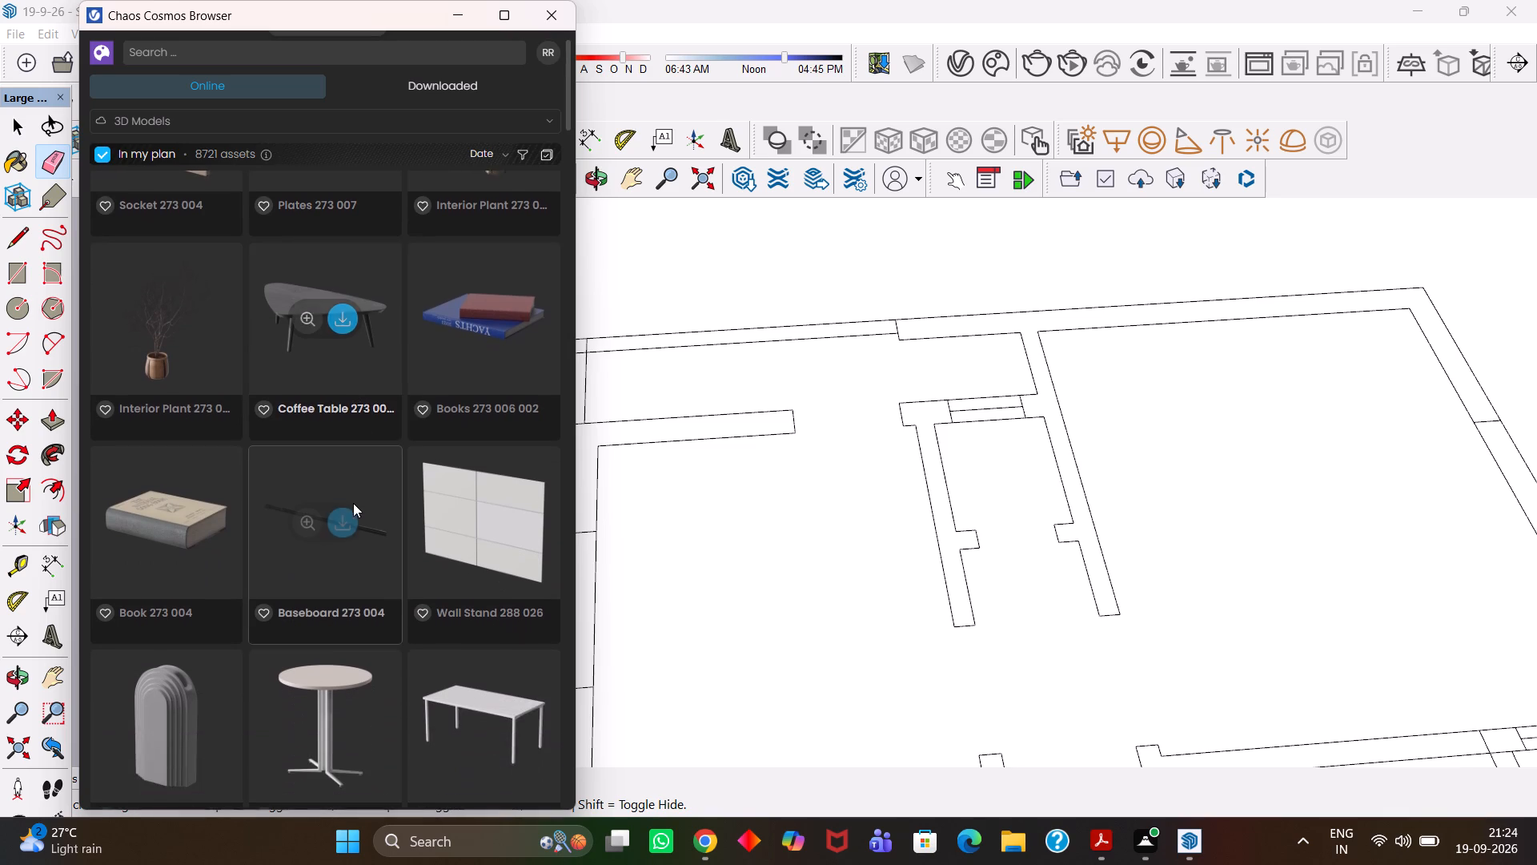
pyautogui.scroll(-1, 353, 503)
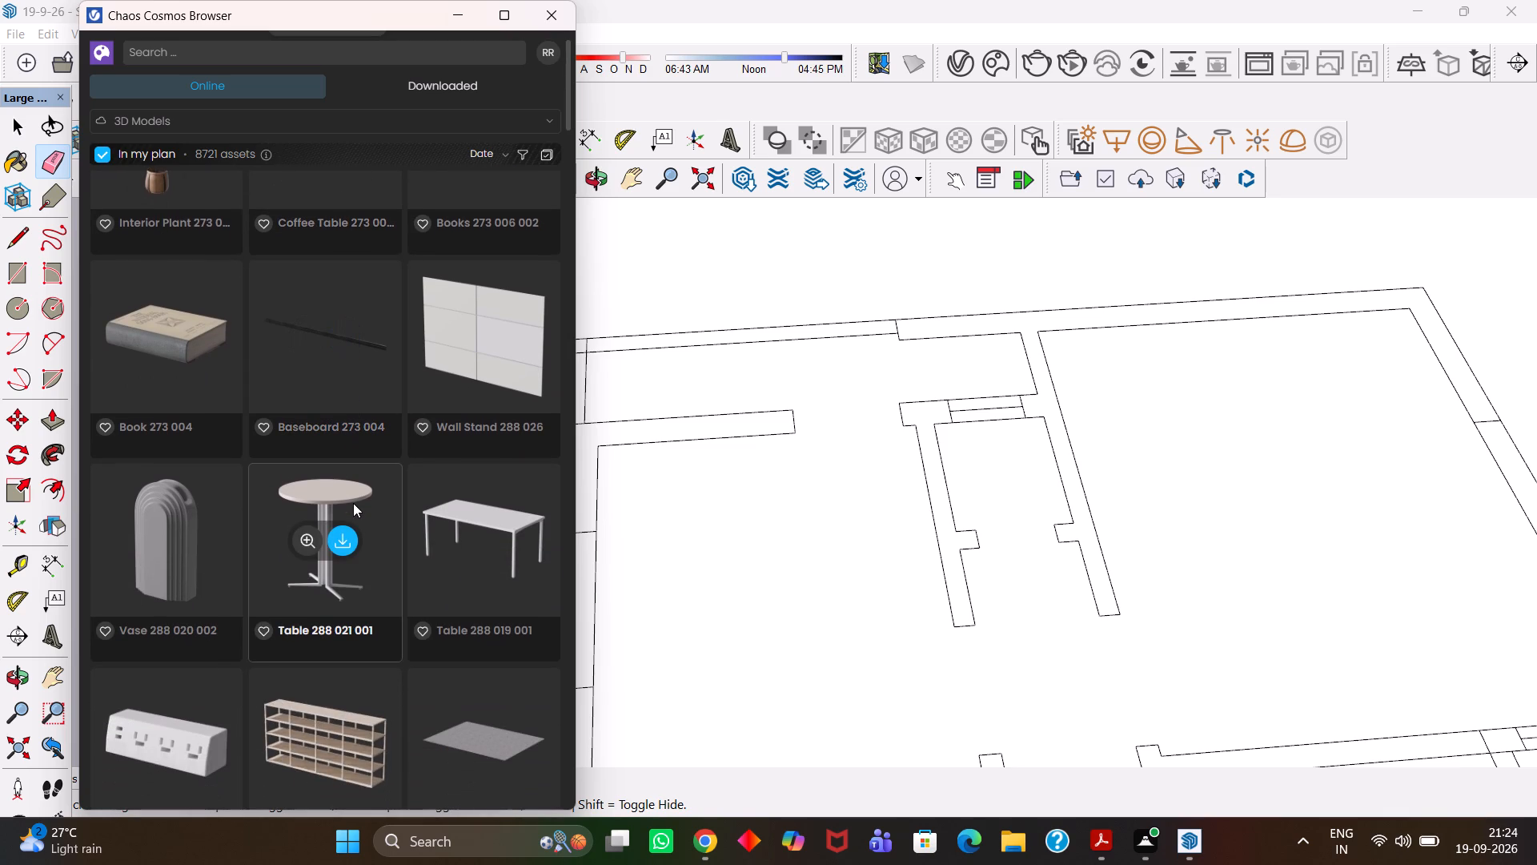
pyautogui.scroll(-1, 353, 503)
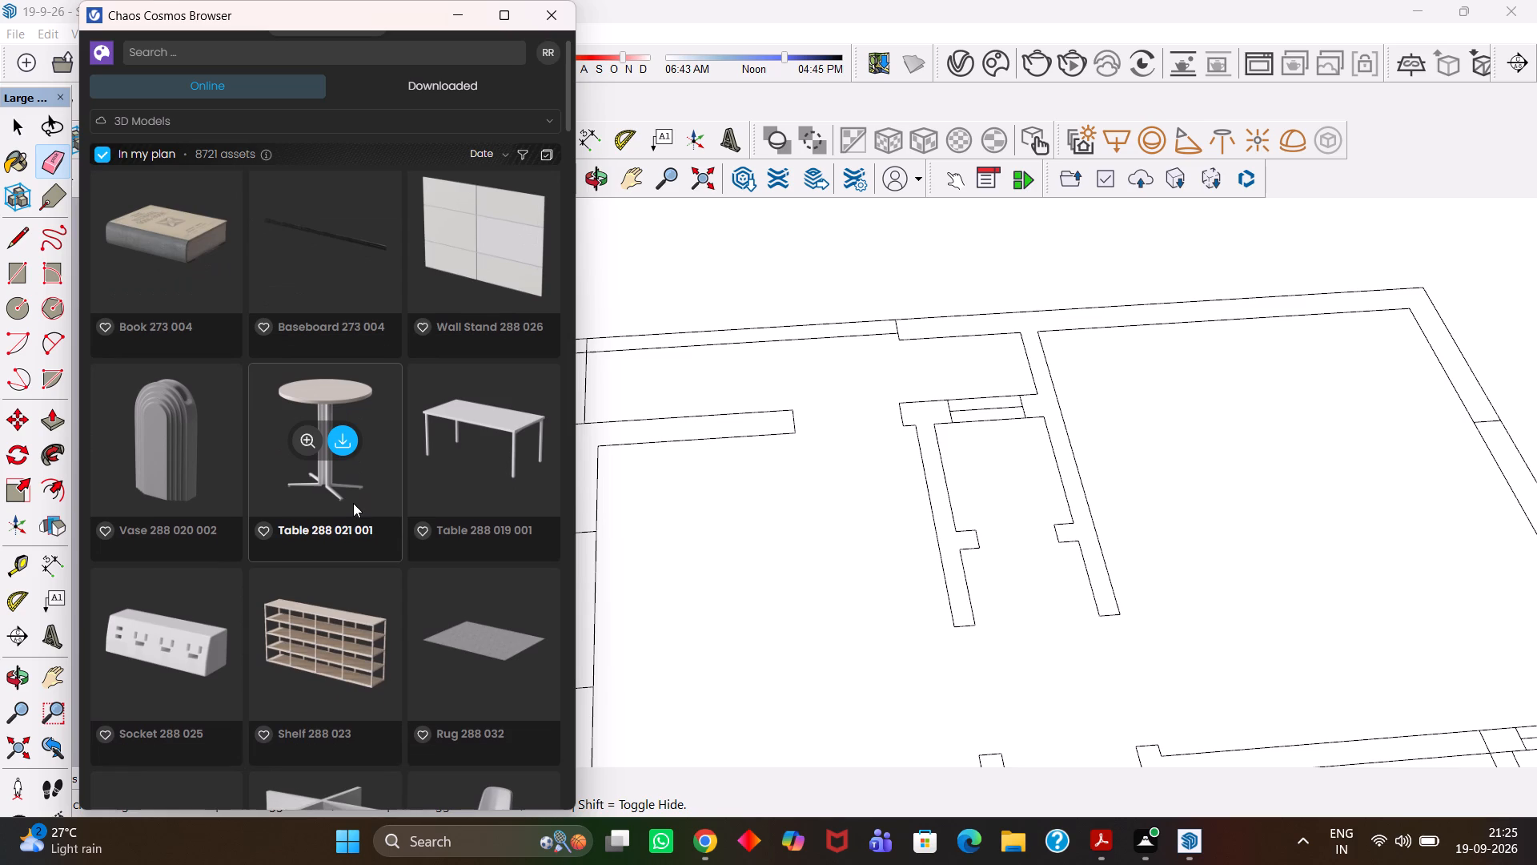
pyautogui.scroll(-6, 353, 503)
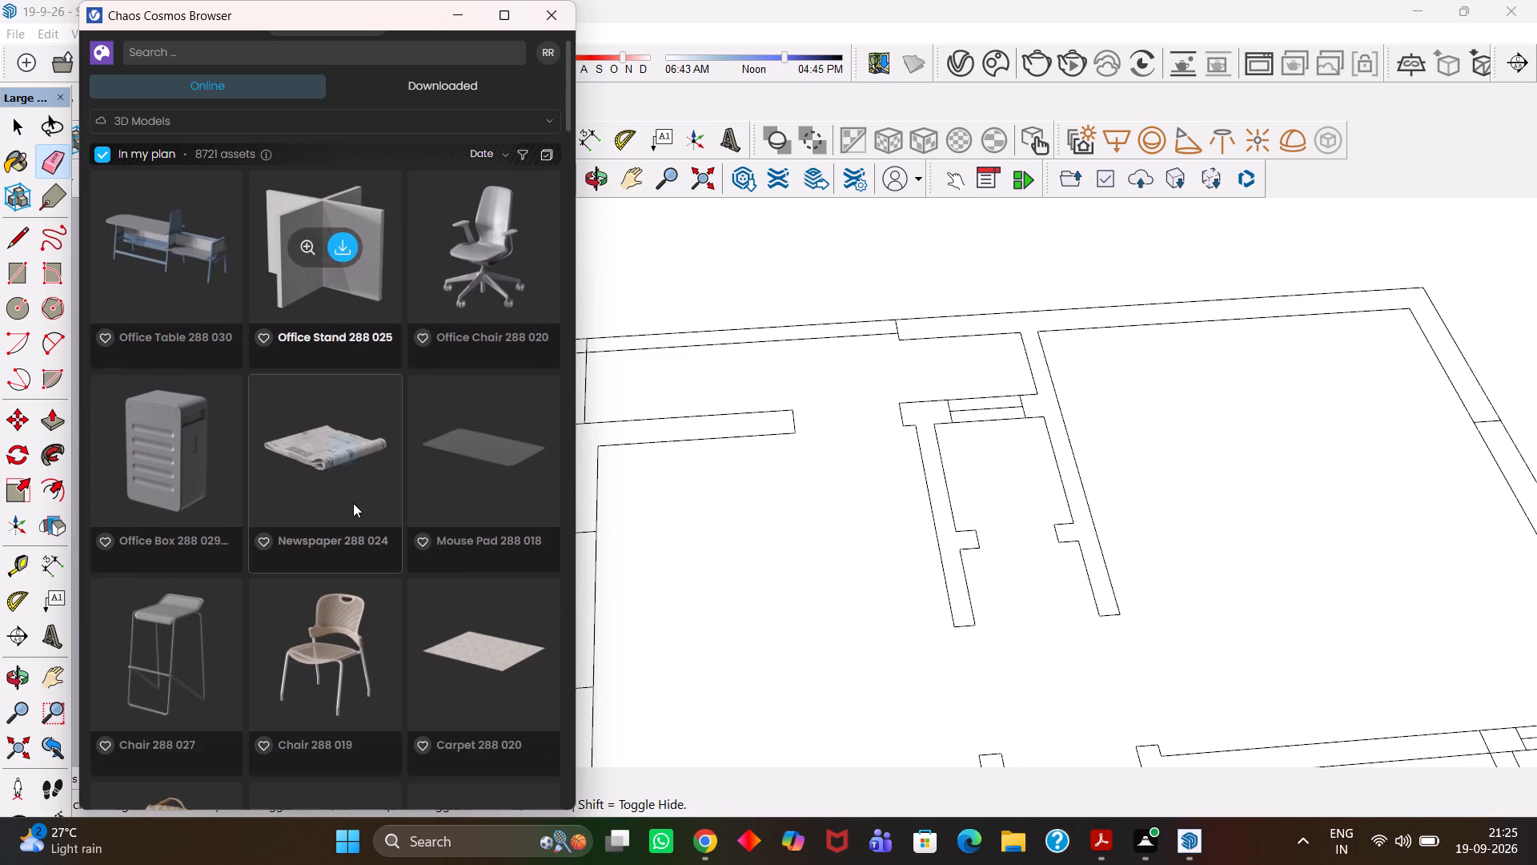
pyautogui.scroll(-1, 353, 503)
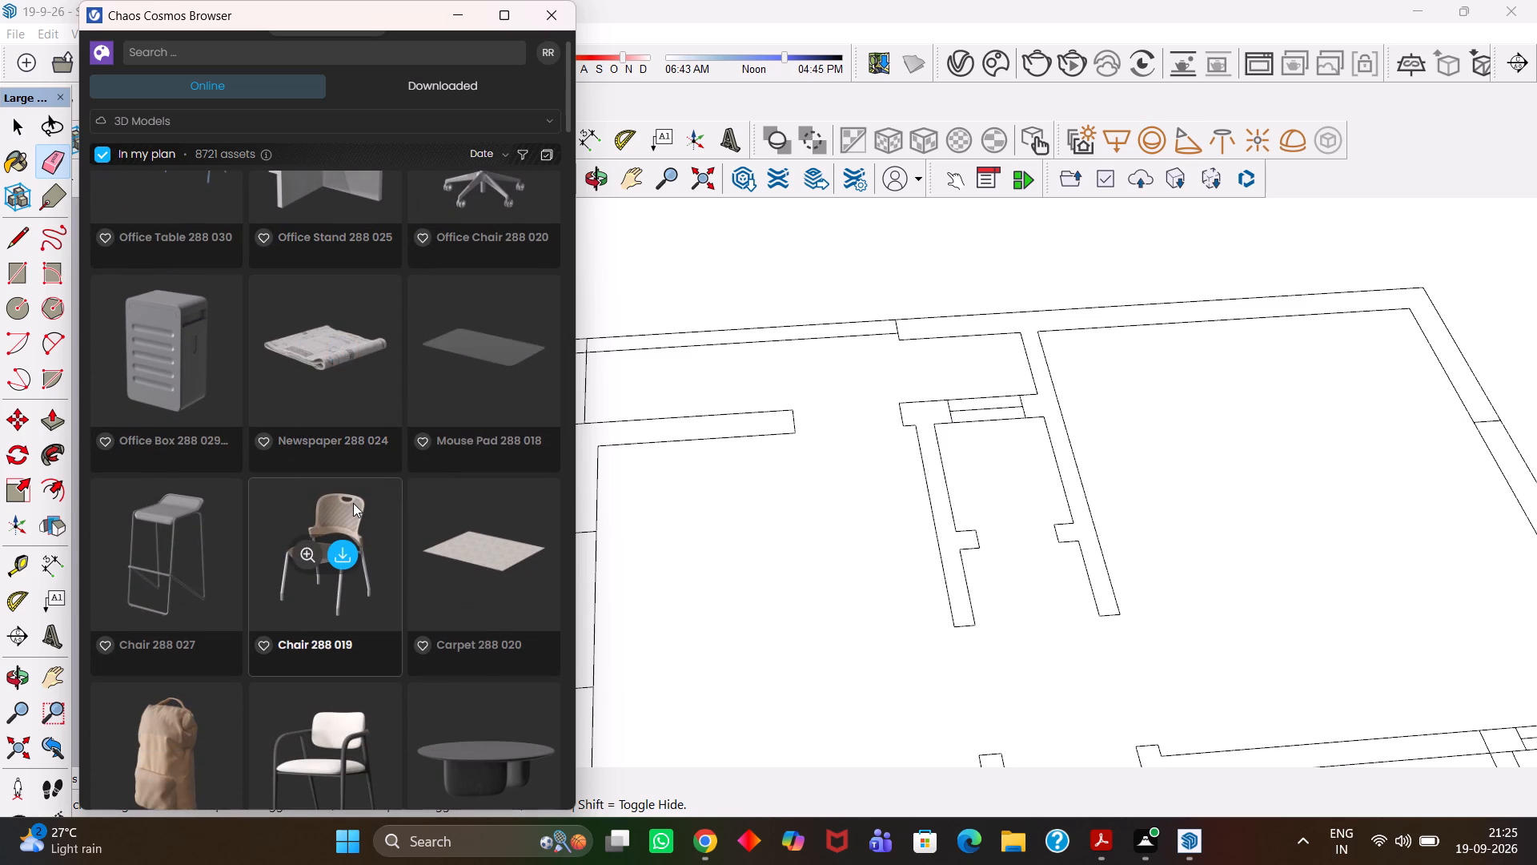
pyautogui.scroll(-2, 353, 503)
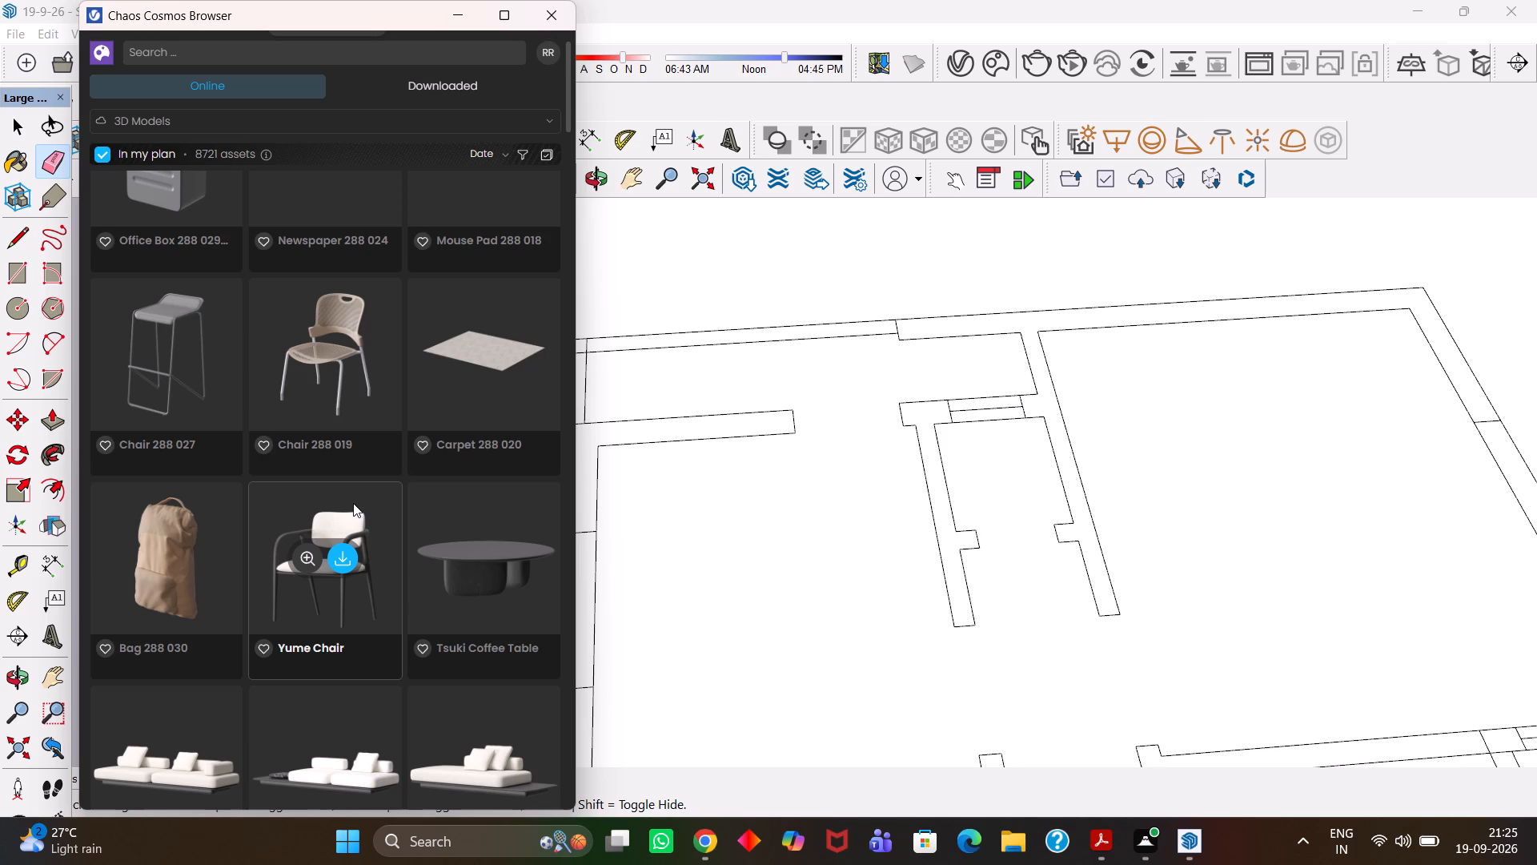
pyautogui.scroll(-2, 347, 543)
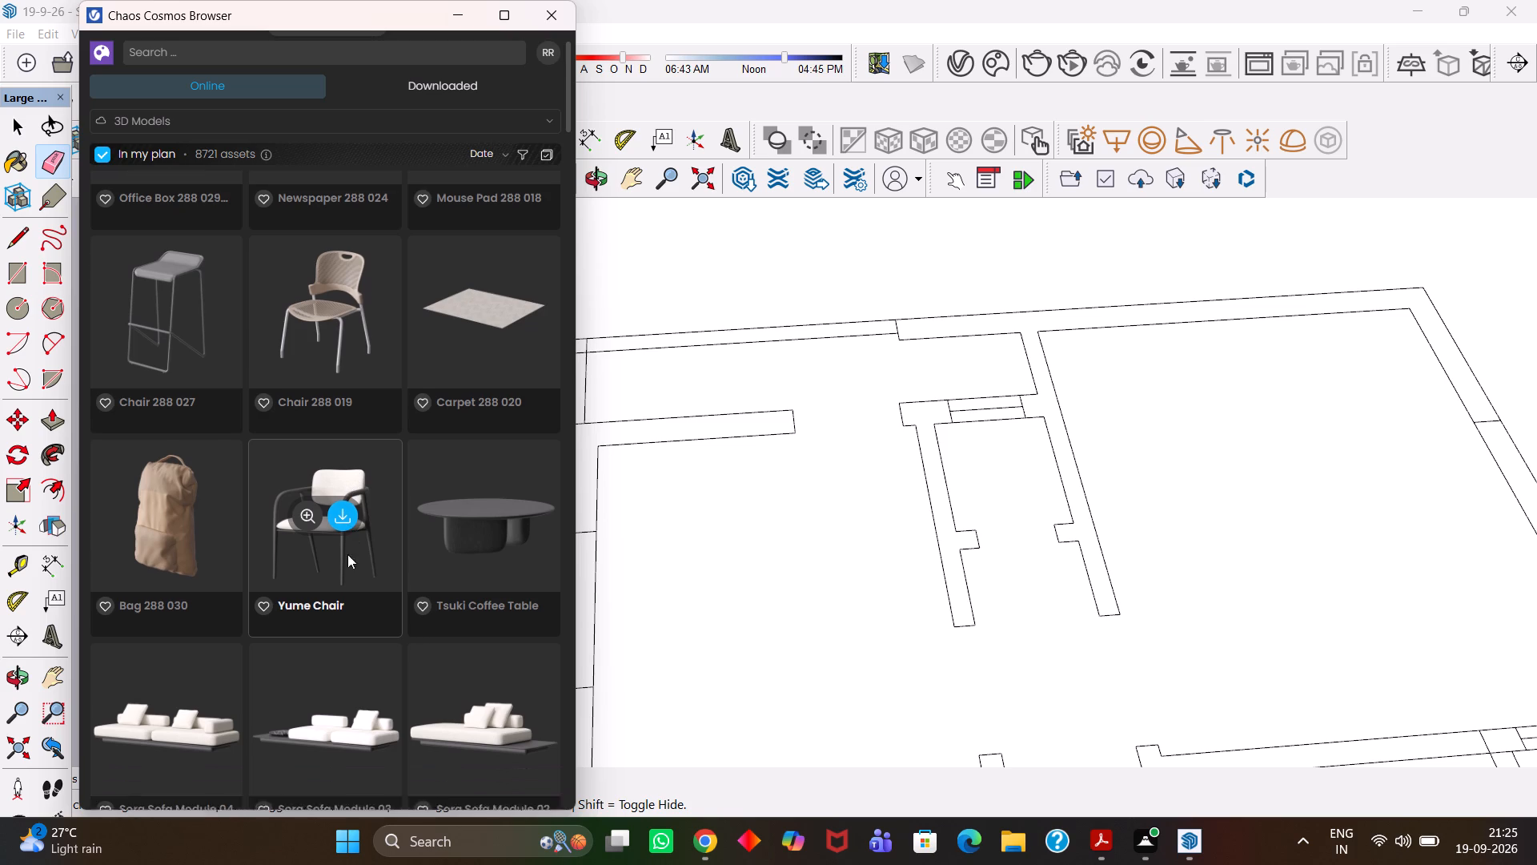
pyautogui.scroll(-7, 347, 554)
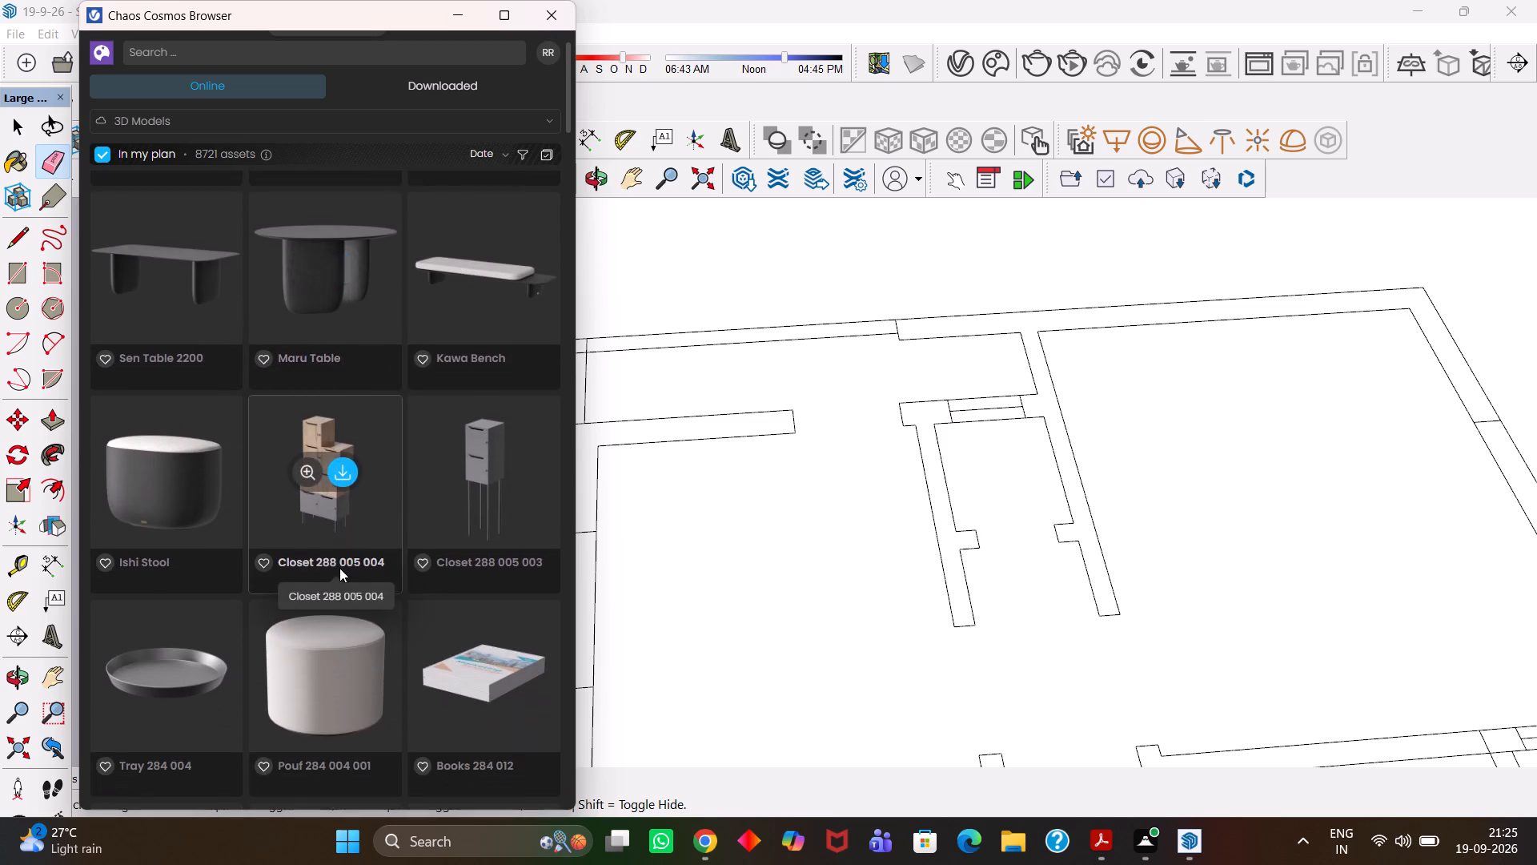
pyautogui.scroll(-6, 339, 568)
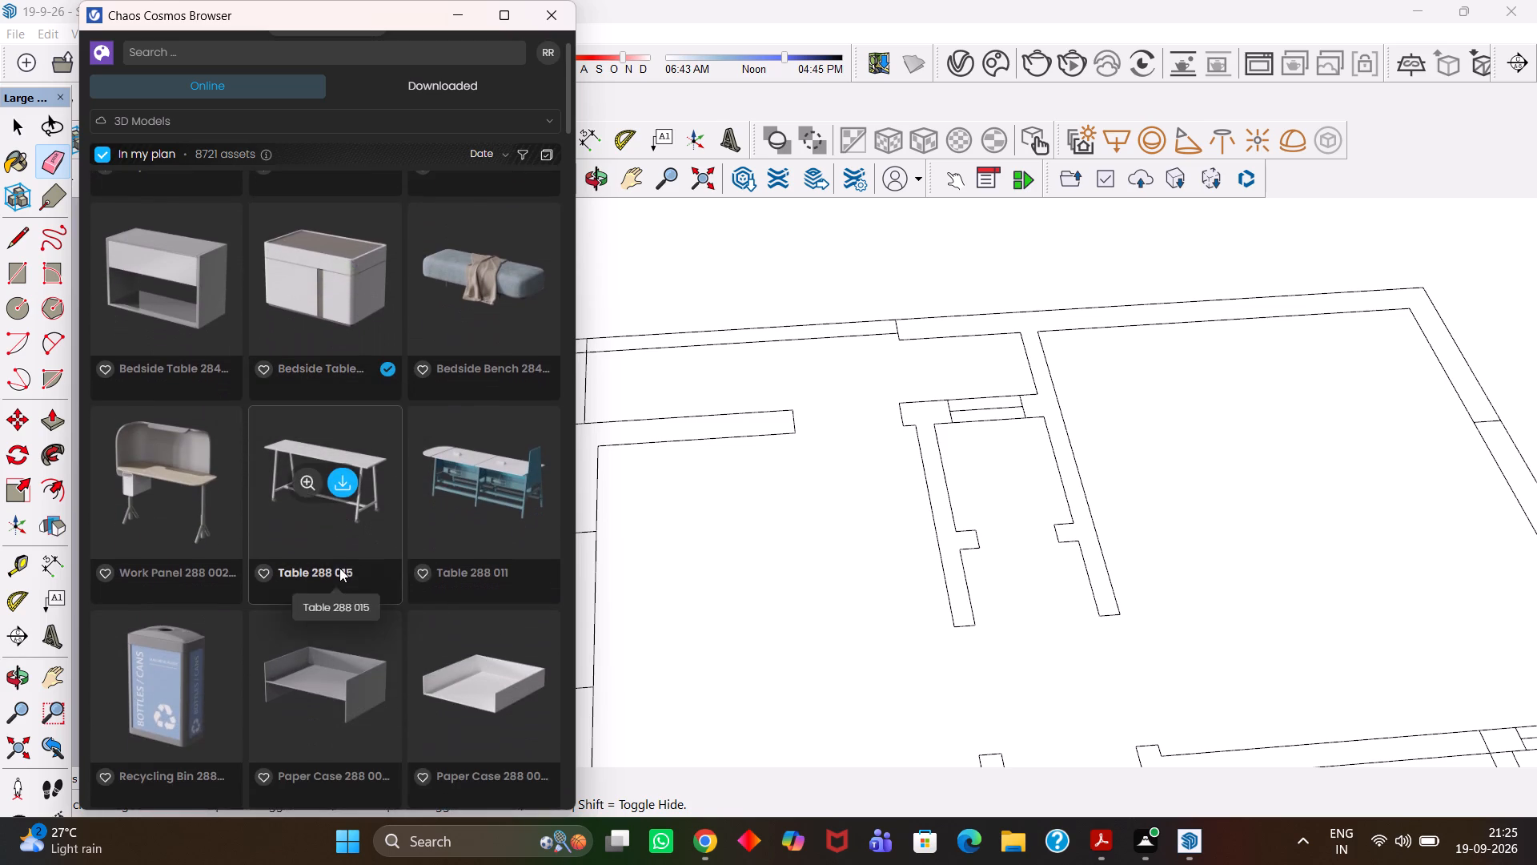
pyautogui.scroll(-3, 339, 568)
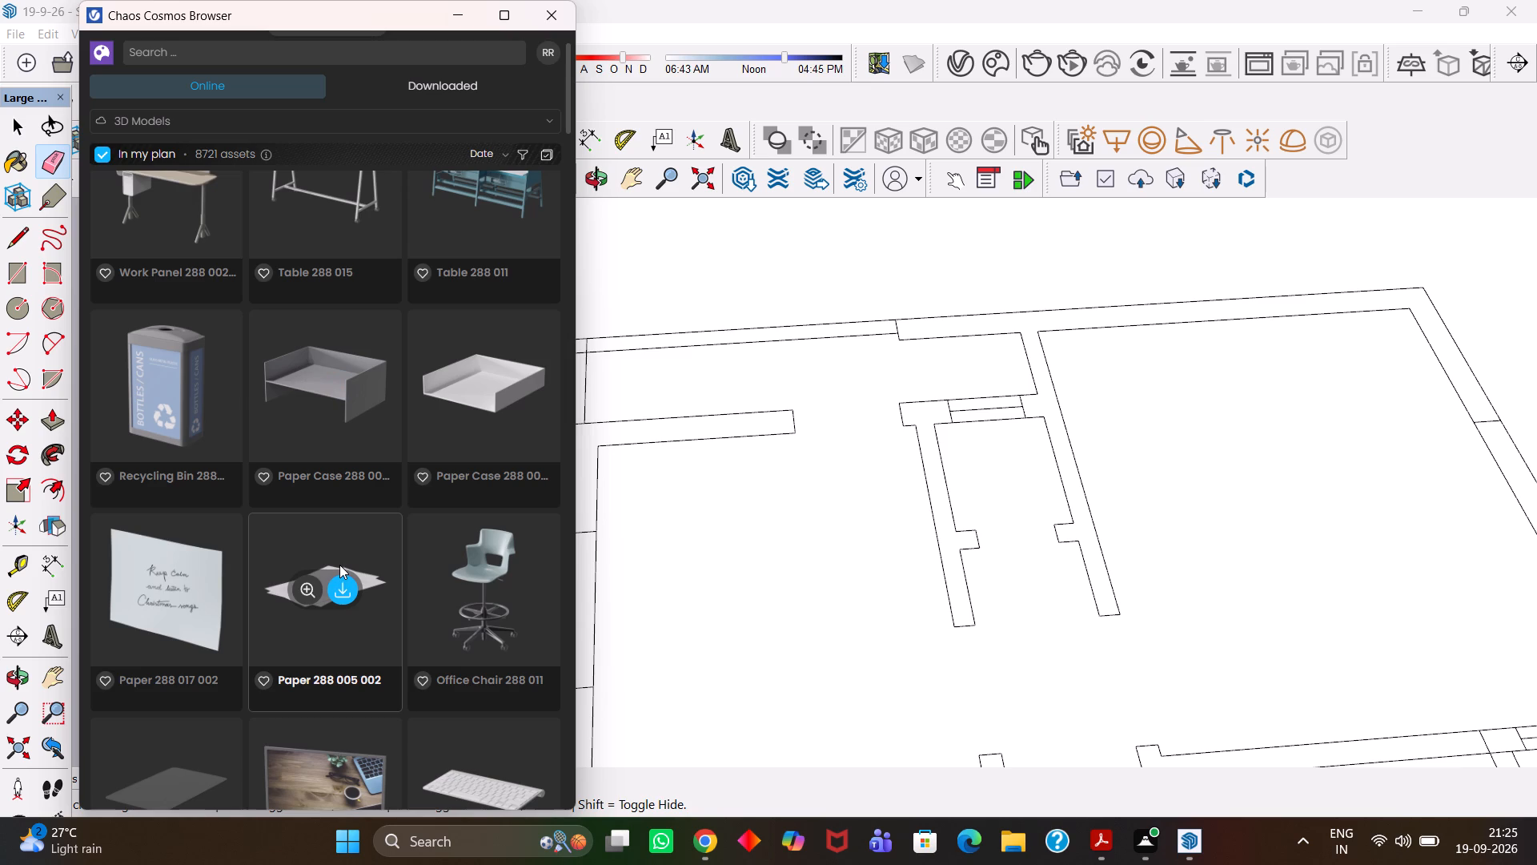
pyautogui.scroll(-1, 339, 565)
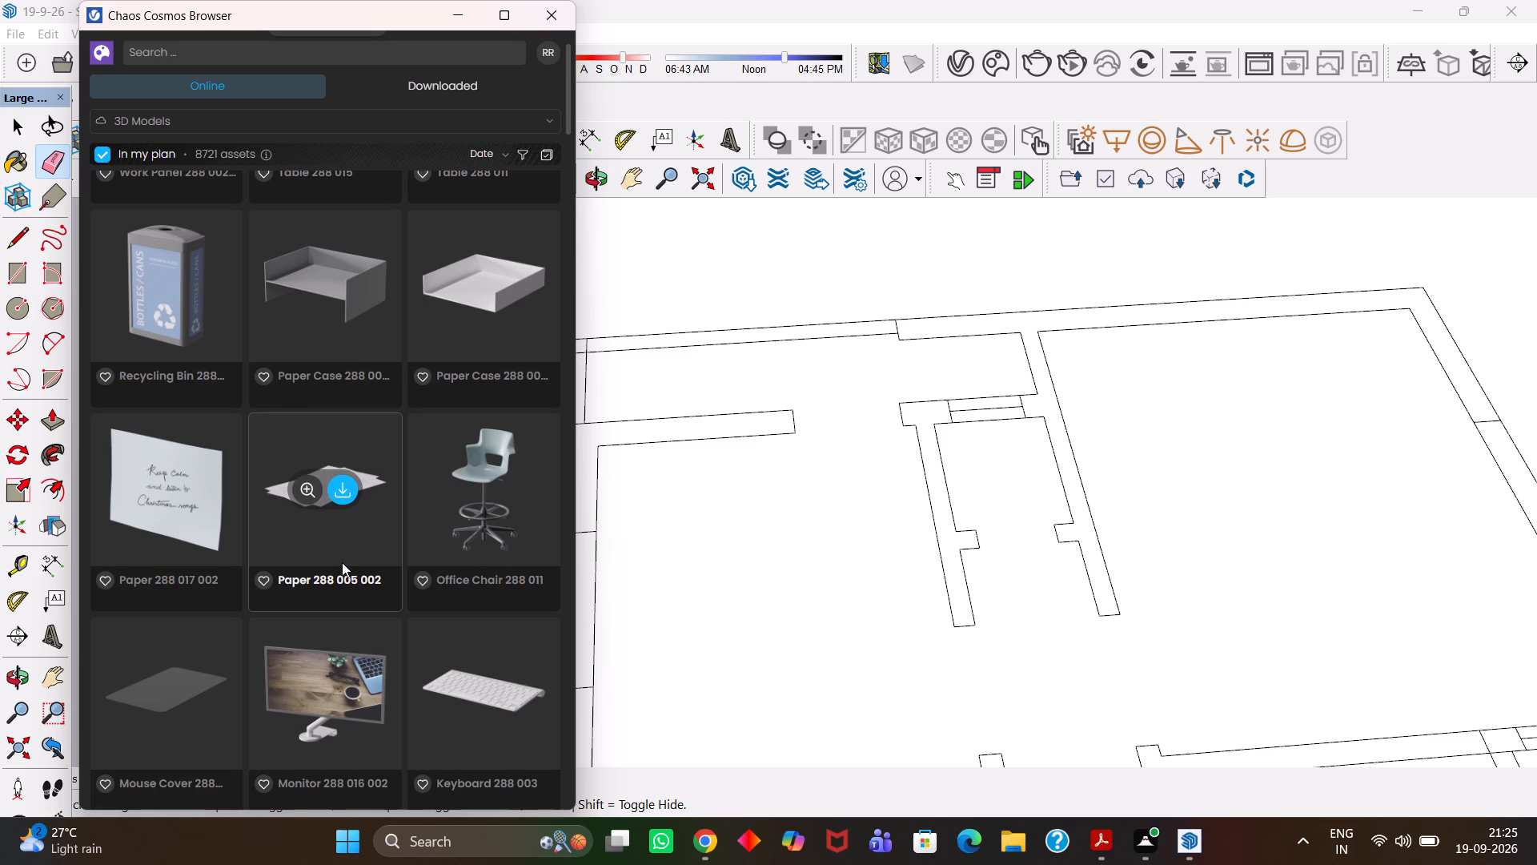
pyautogui.scroll(-2, 342, 562)
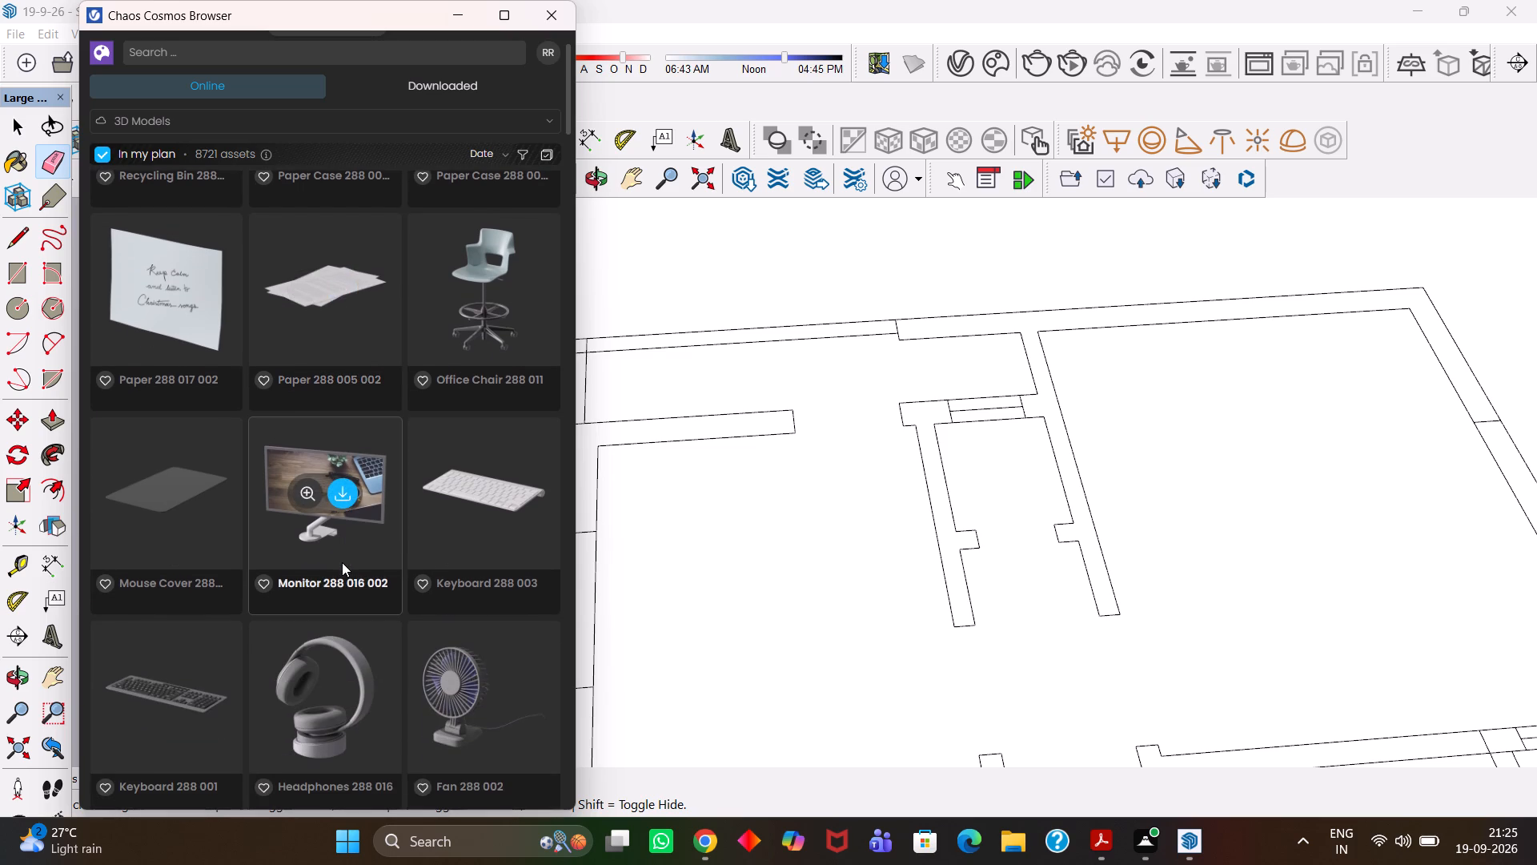
pyautogui.scroll(-2, 342, 562)
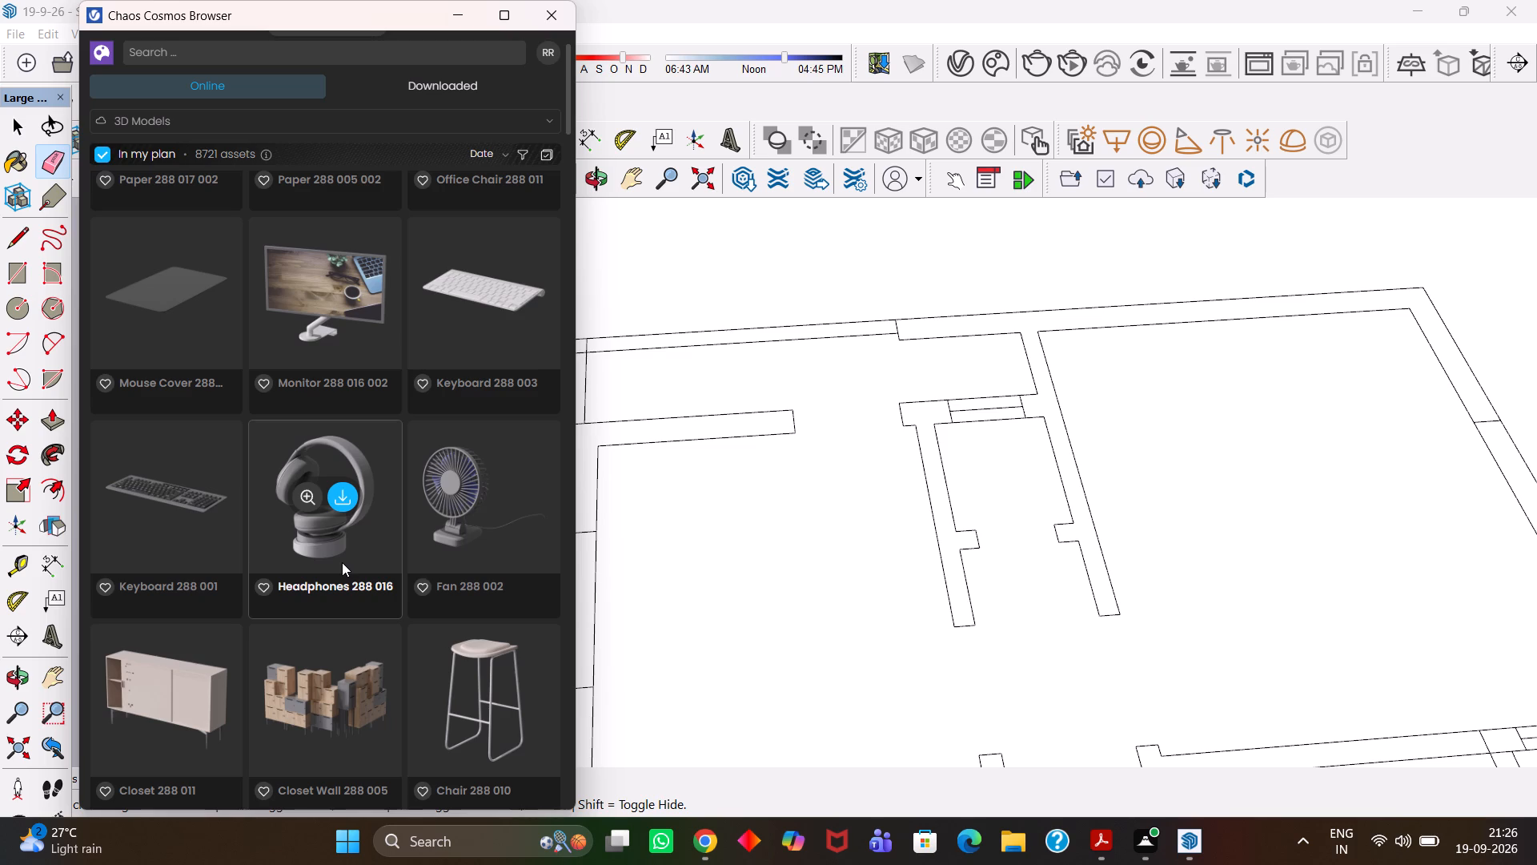
pyautogui.scroll(-6, 342, 562)
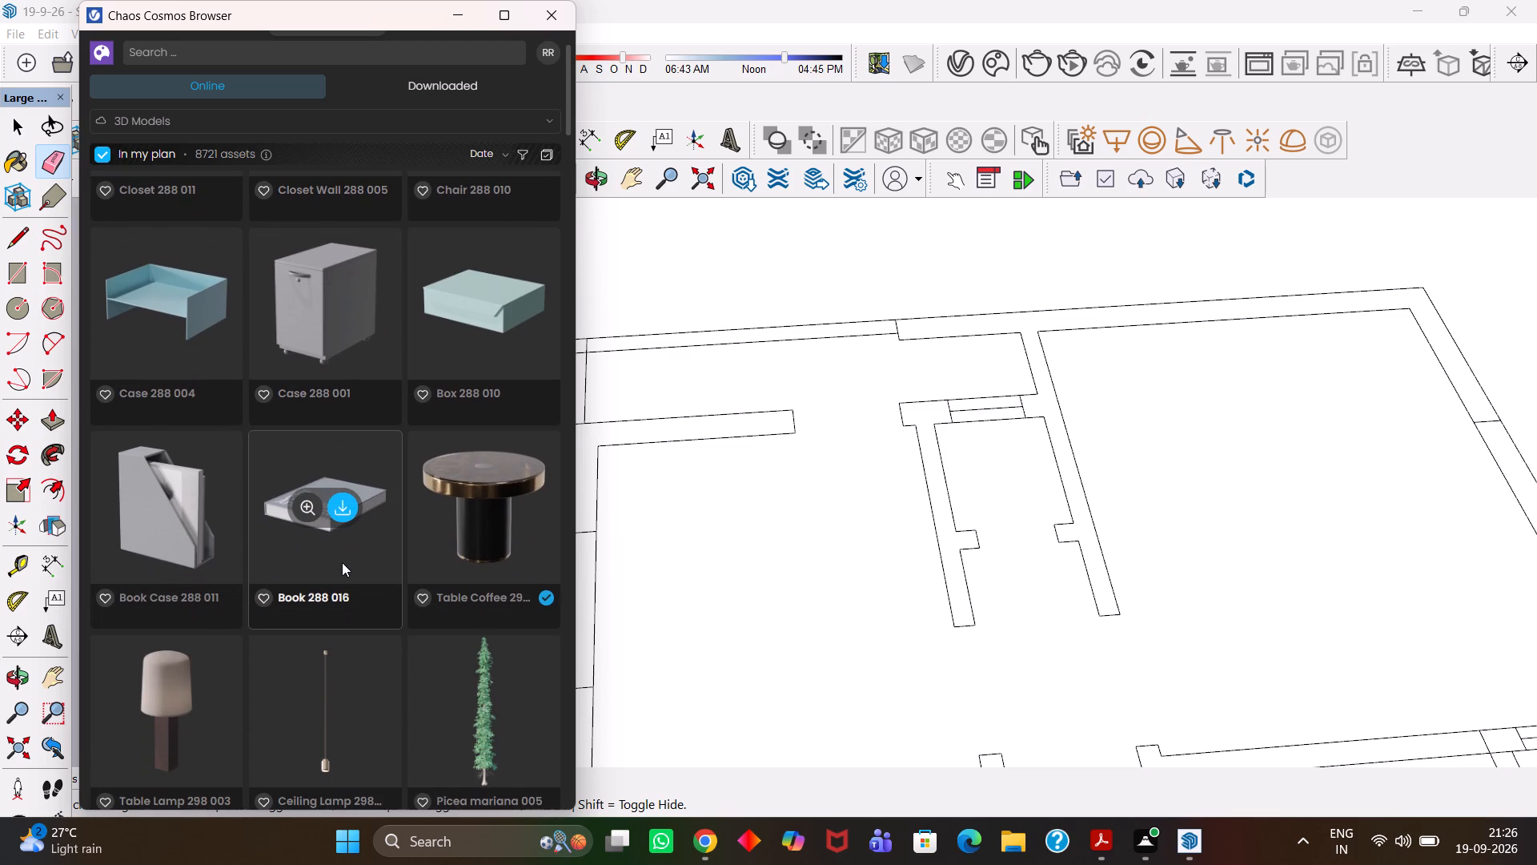
pyautogui.scroll(-2, 342, 562)
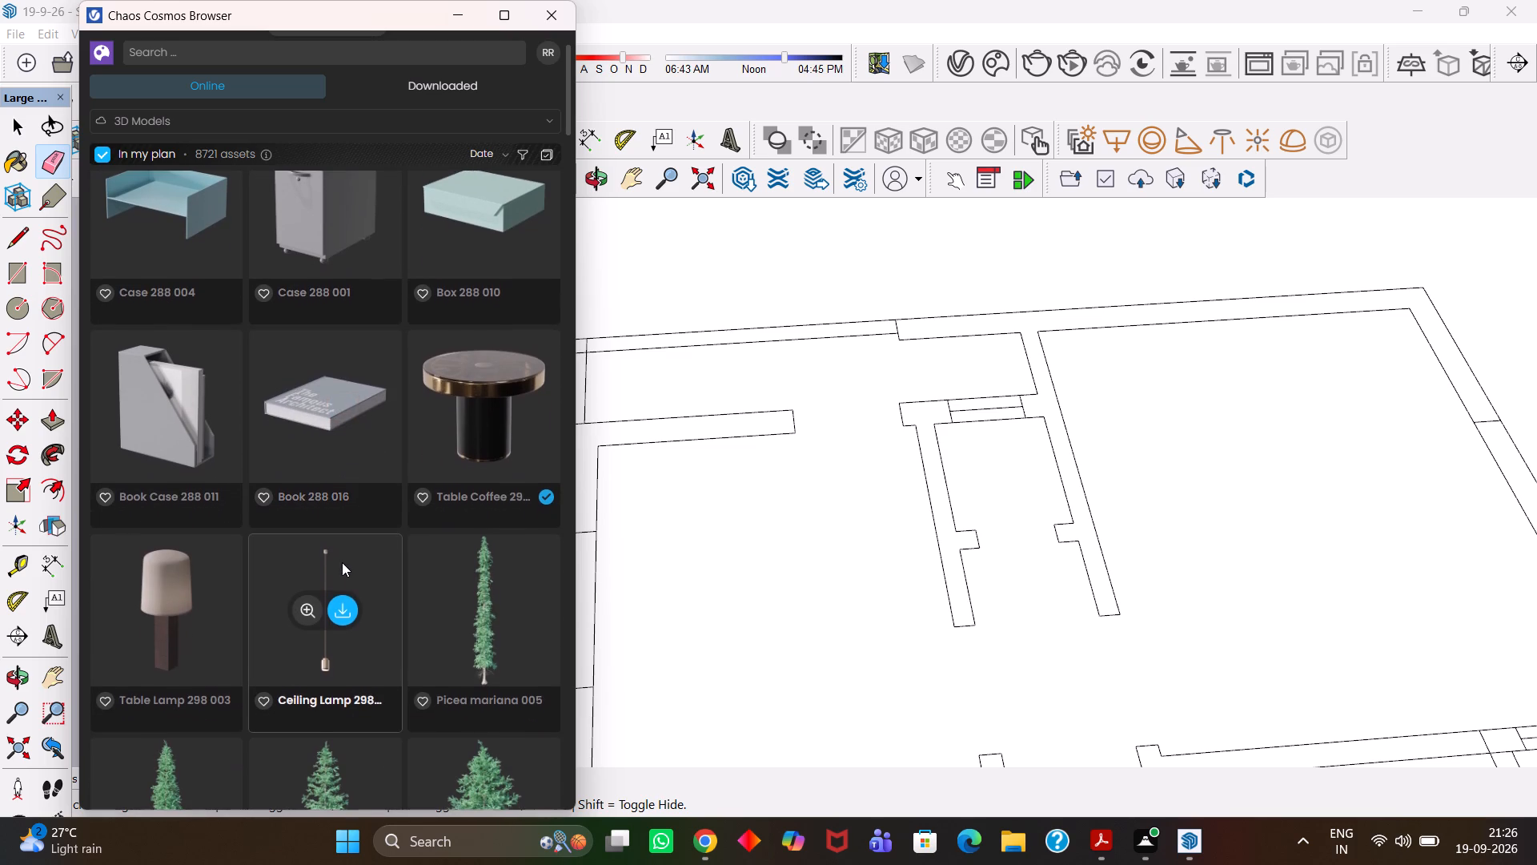
pyautogui.scroll(-1, 342, 562)
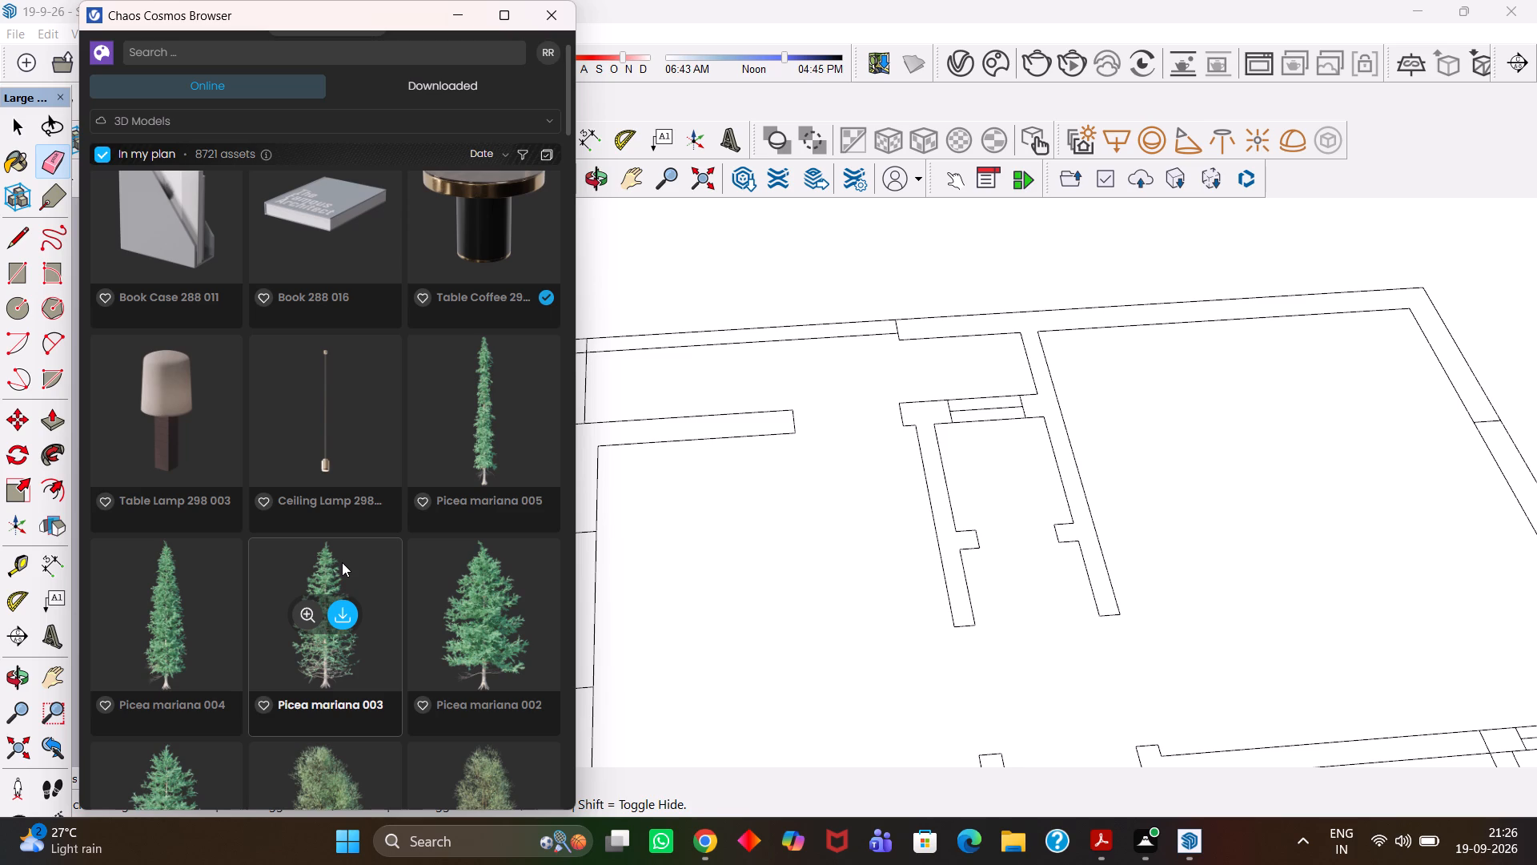
pyautogui.scroll(-4, 342, 562)
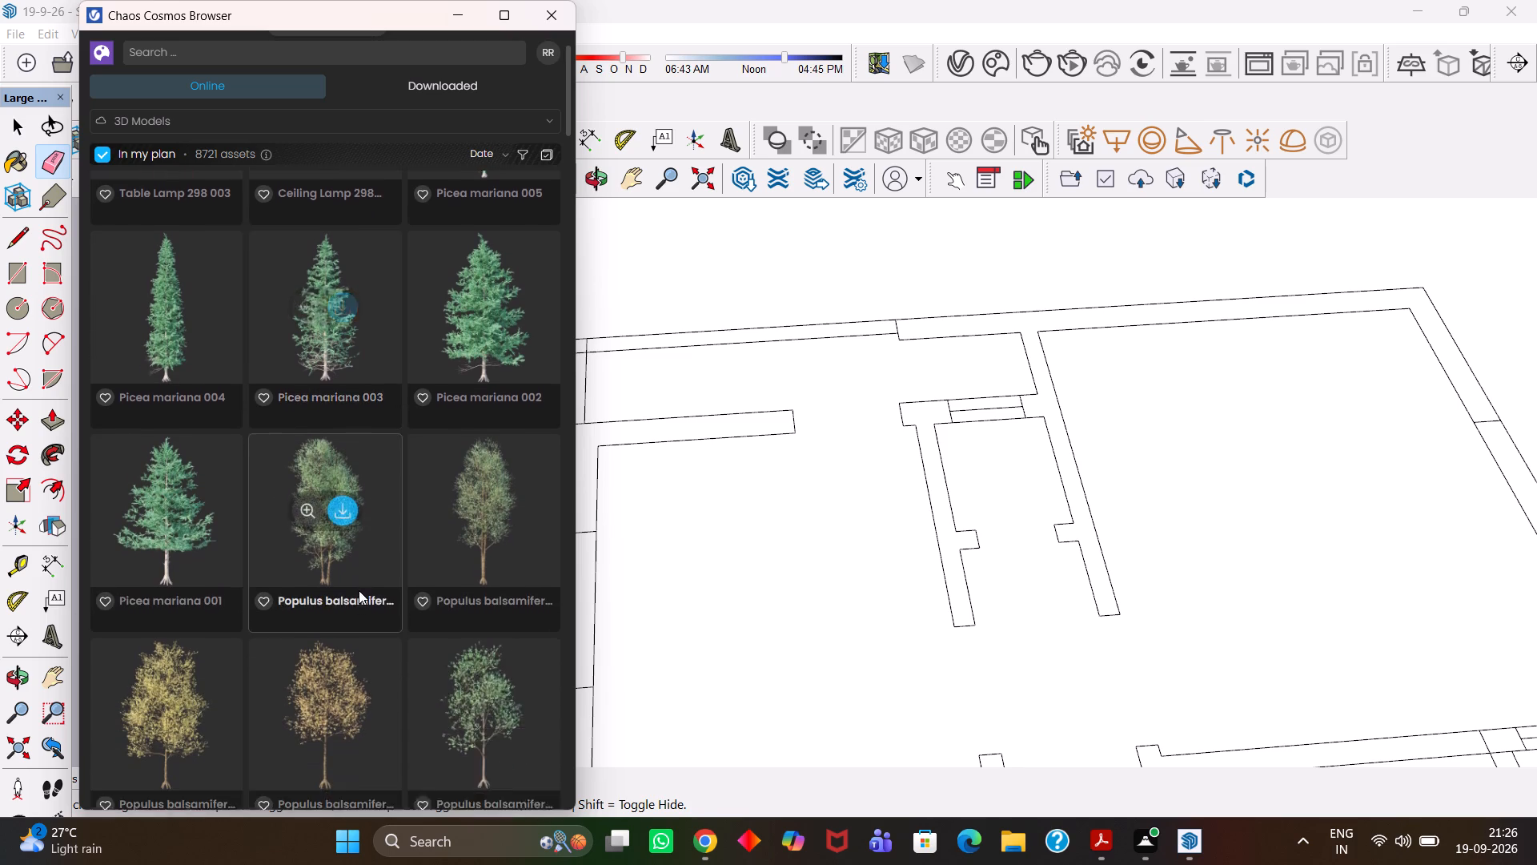
pyautogui.scroll(-3, 359, 589)
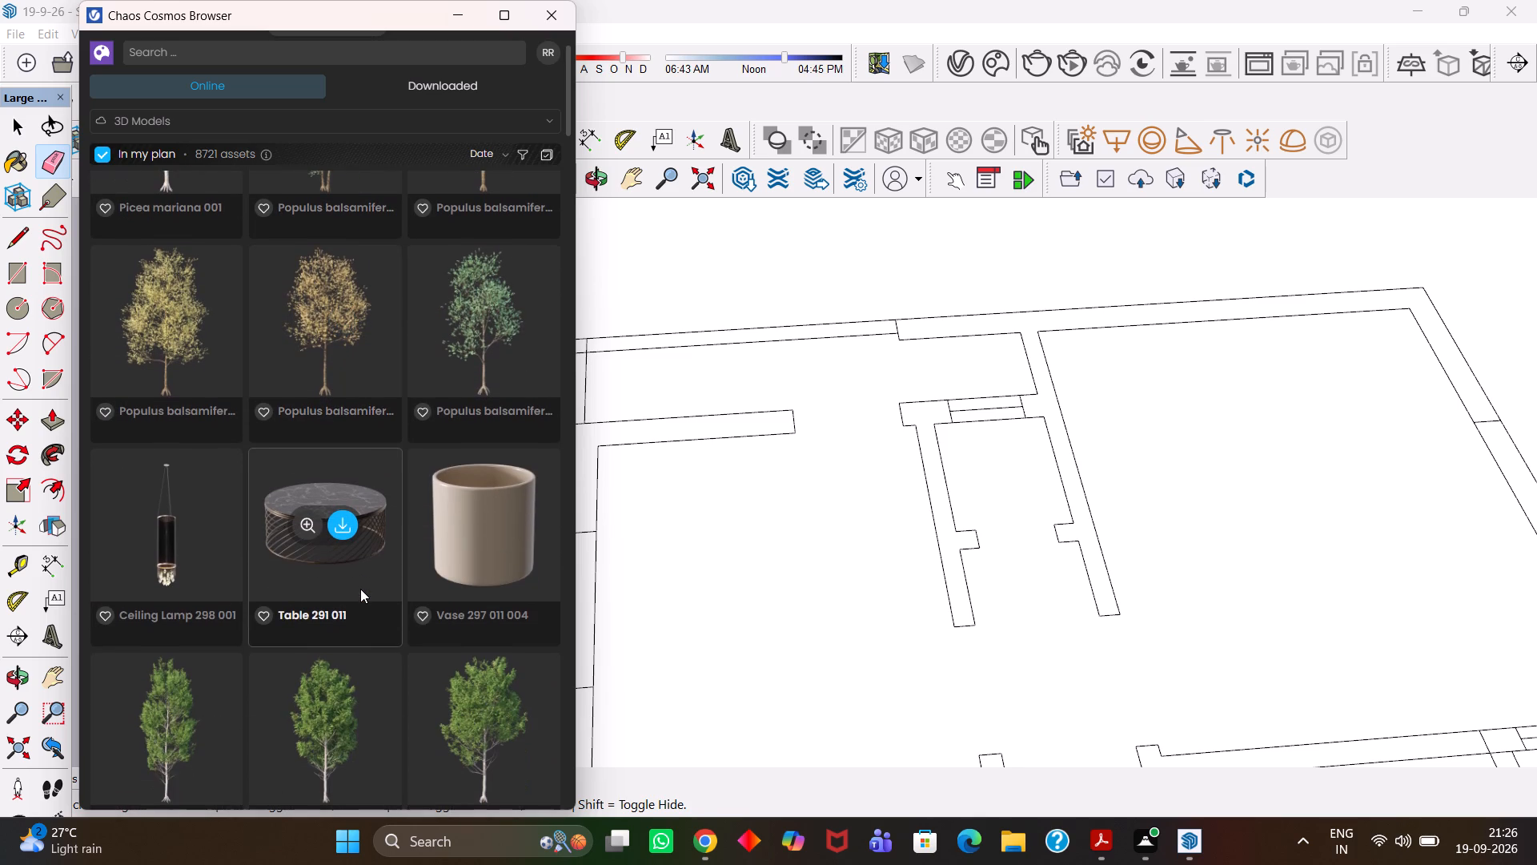
# Continue through the online 3D Models assets, examining the trees, tableware, chairs, carpets and candles, and put the asset browser away.
pyautogui.scroll(-1, 364, 589)
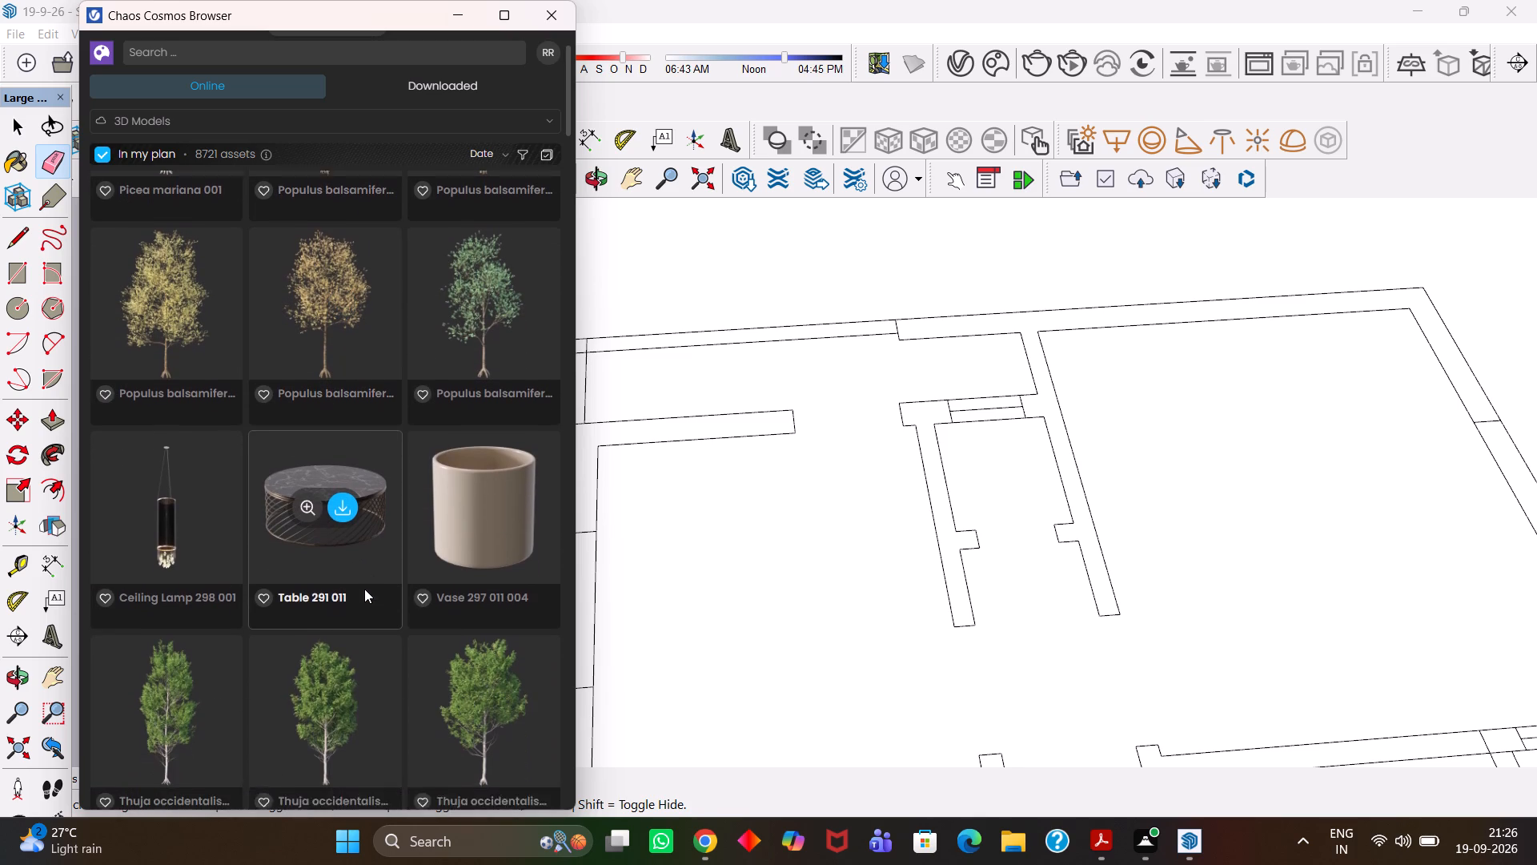
pyautogui.scroll(-1, 363, 591)
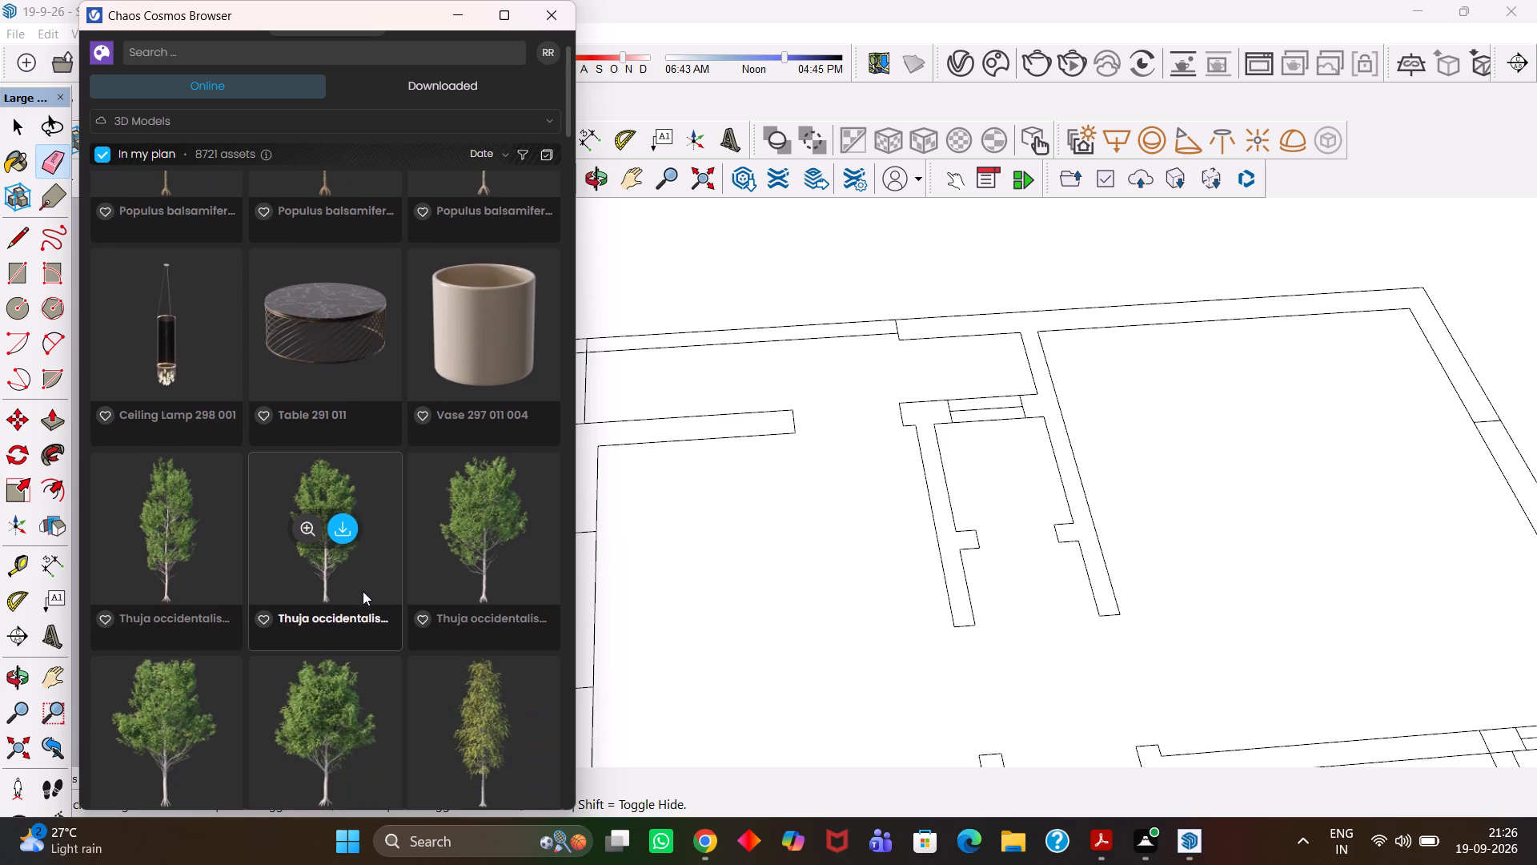
pyautogui.scroll(-1, 363, 591)
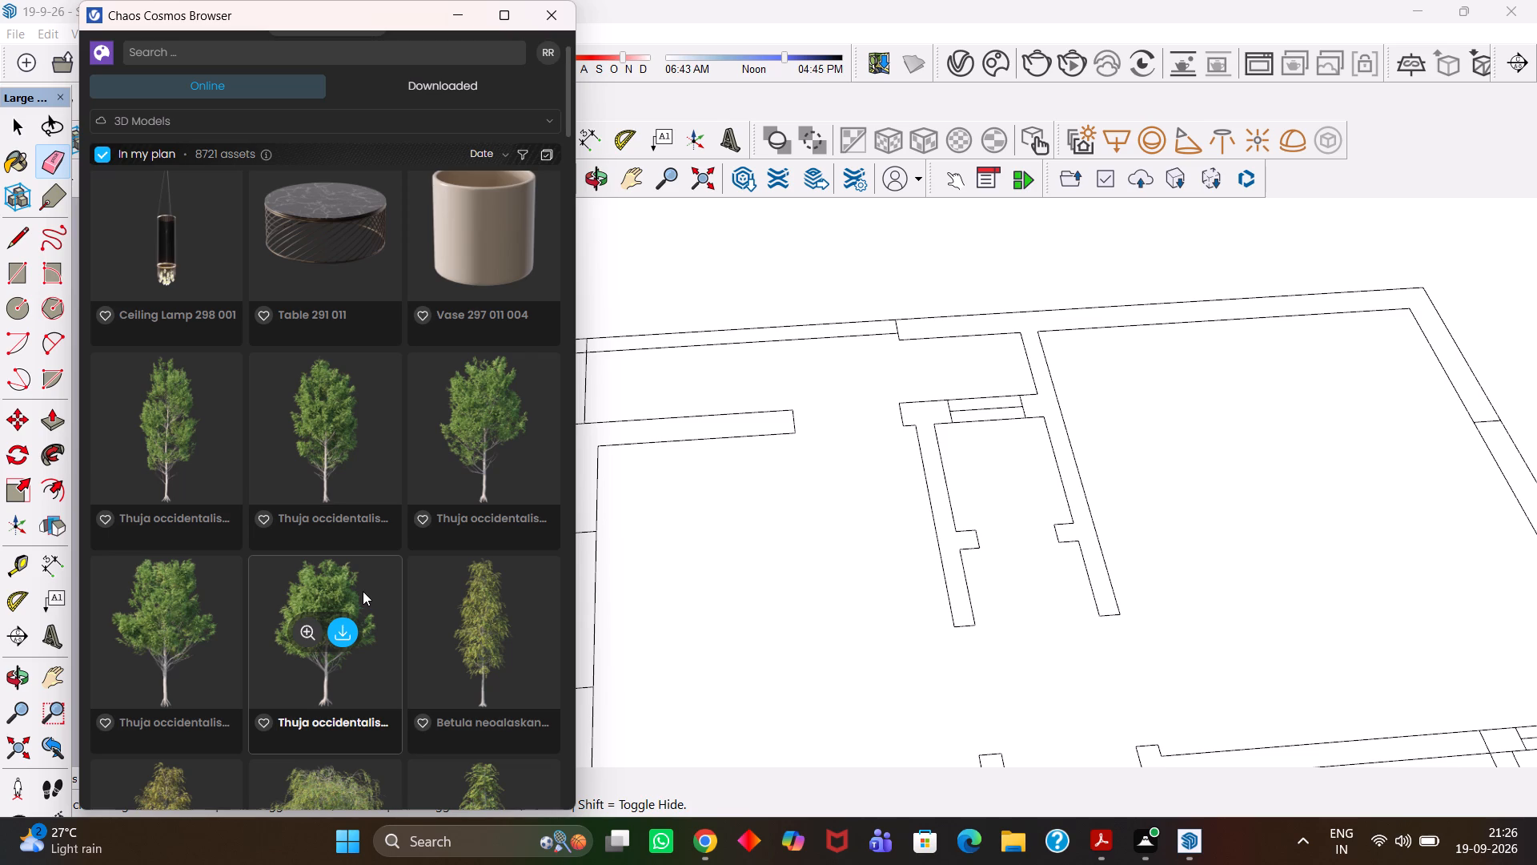
pyautogui.scroll(-1, 363, 591)
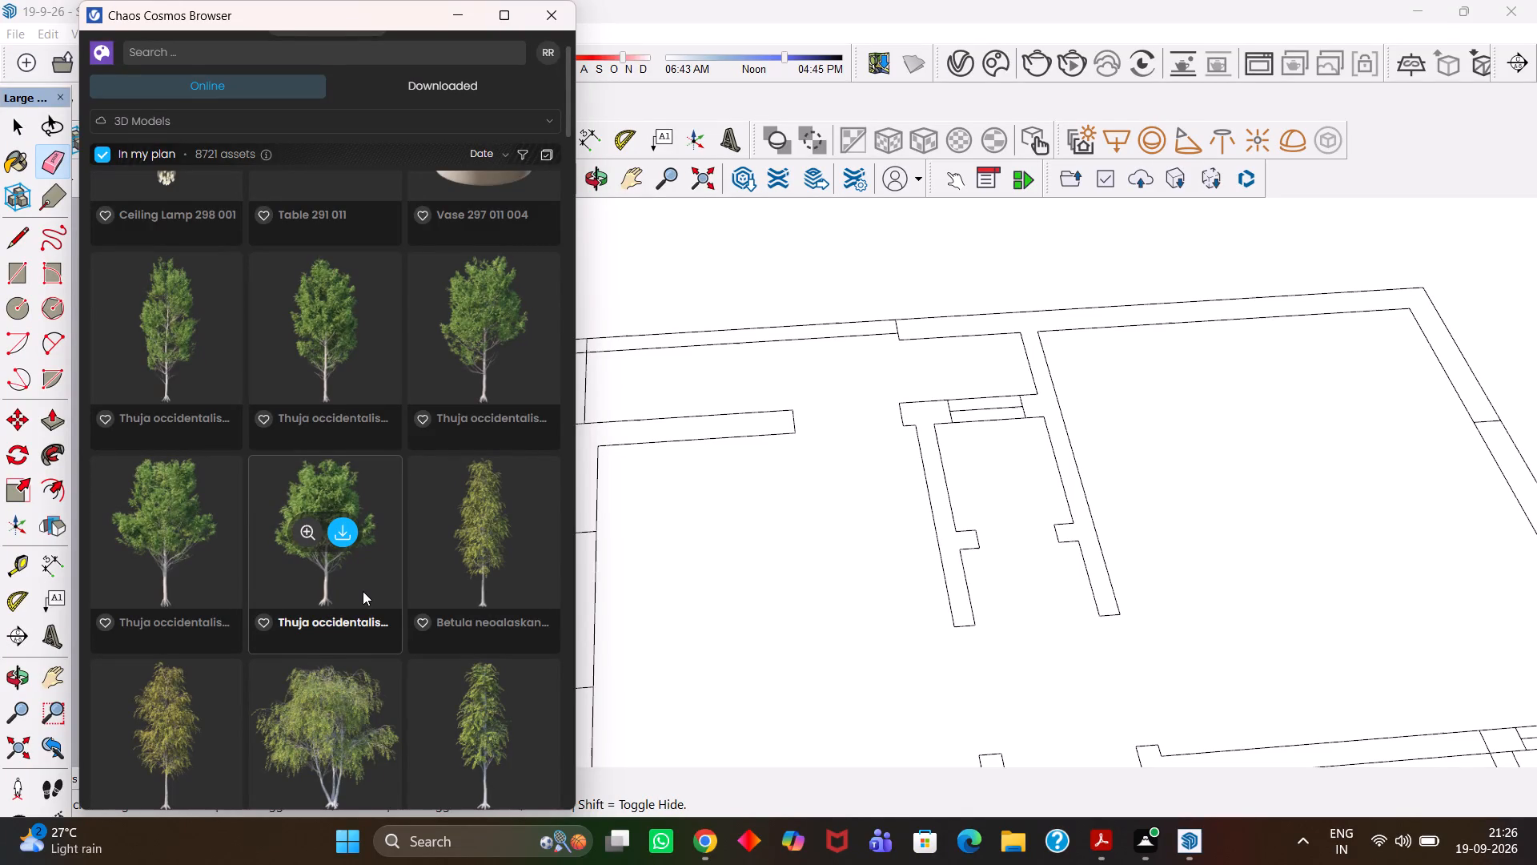
pyautogui.scroll(-3, 363, 591)
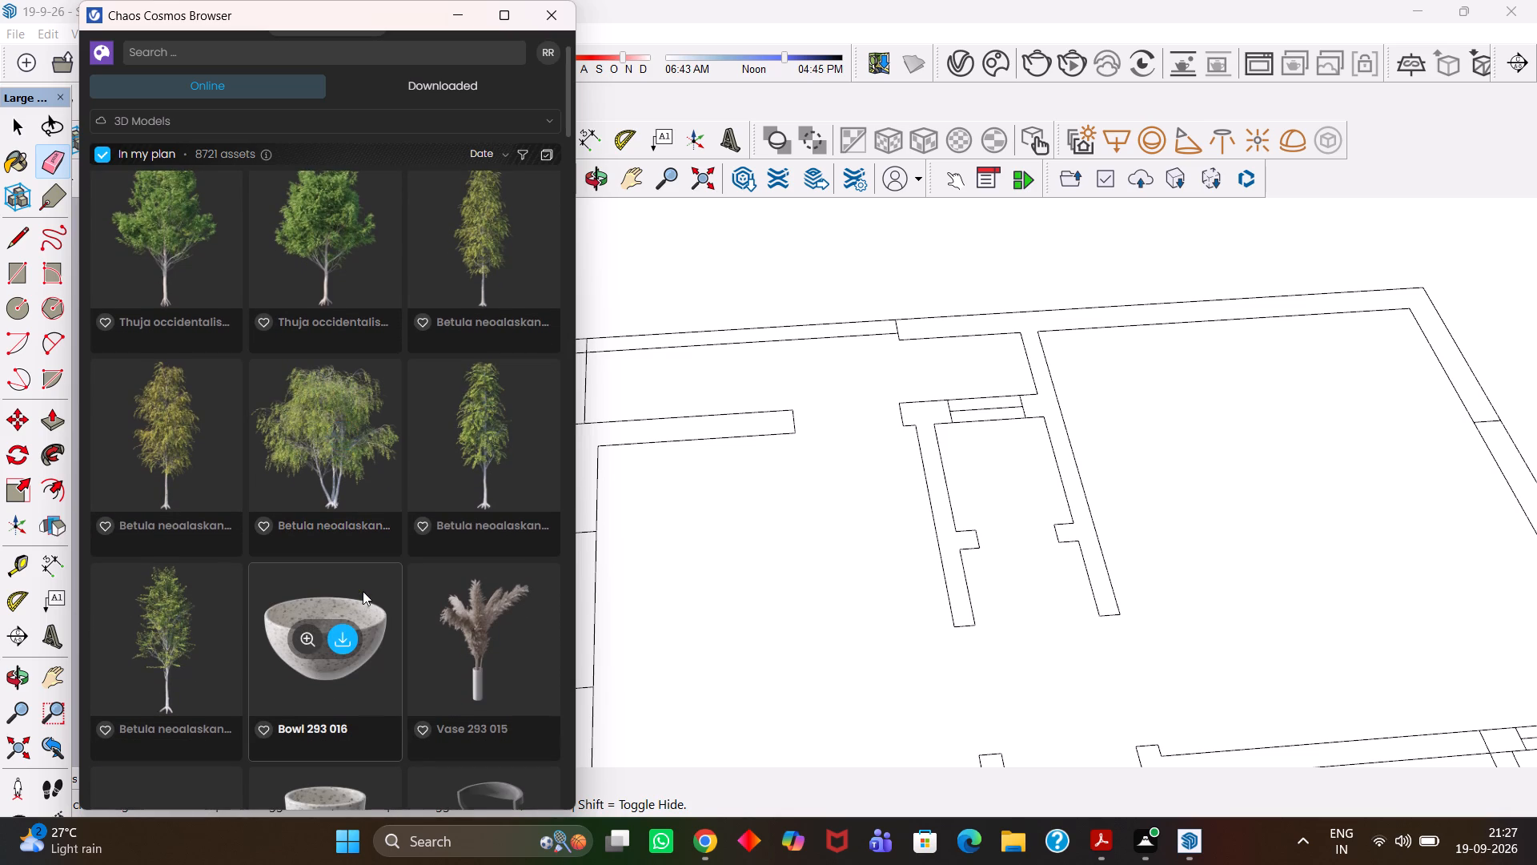
pyautogui.scroll(-1, 363, 591)
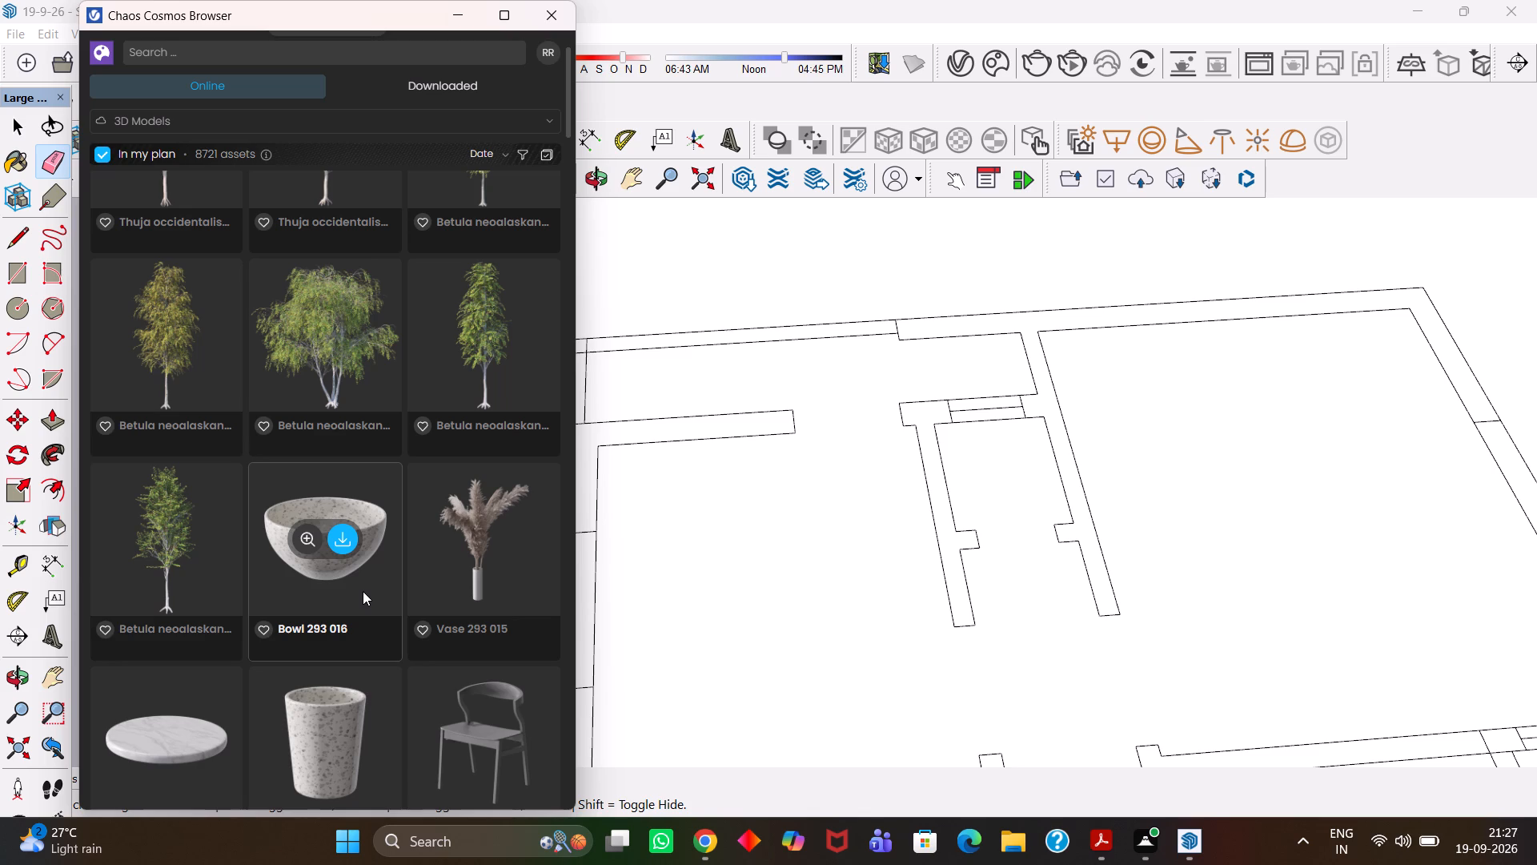
pyautogui.scroll(-4, 336, 497)
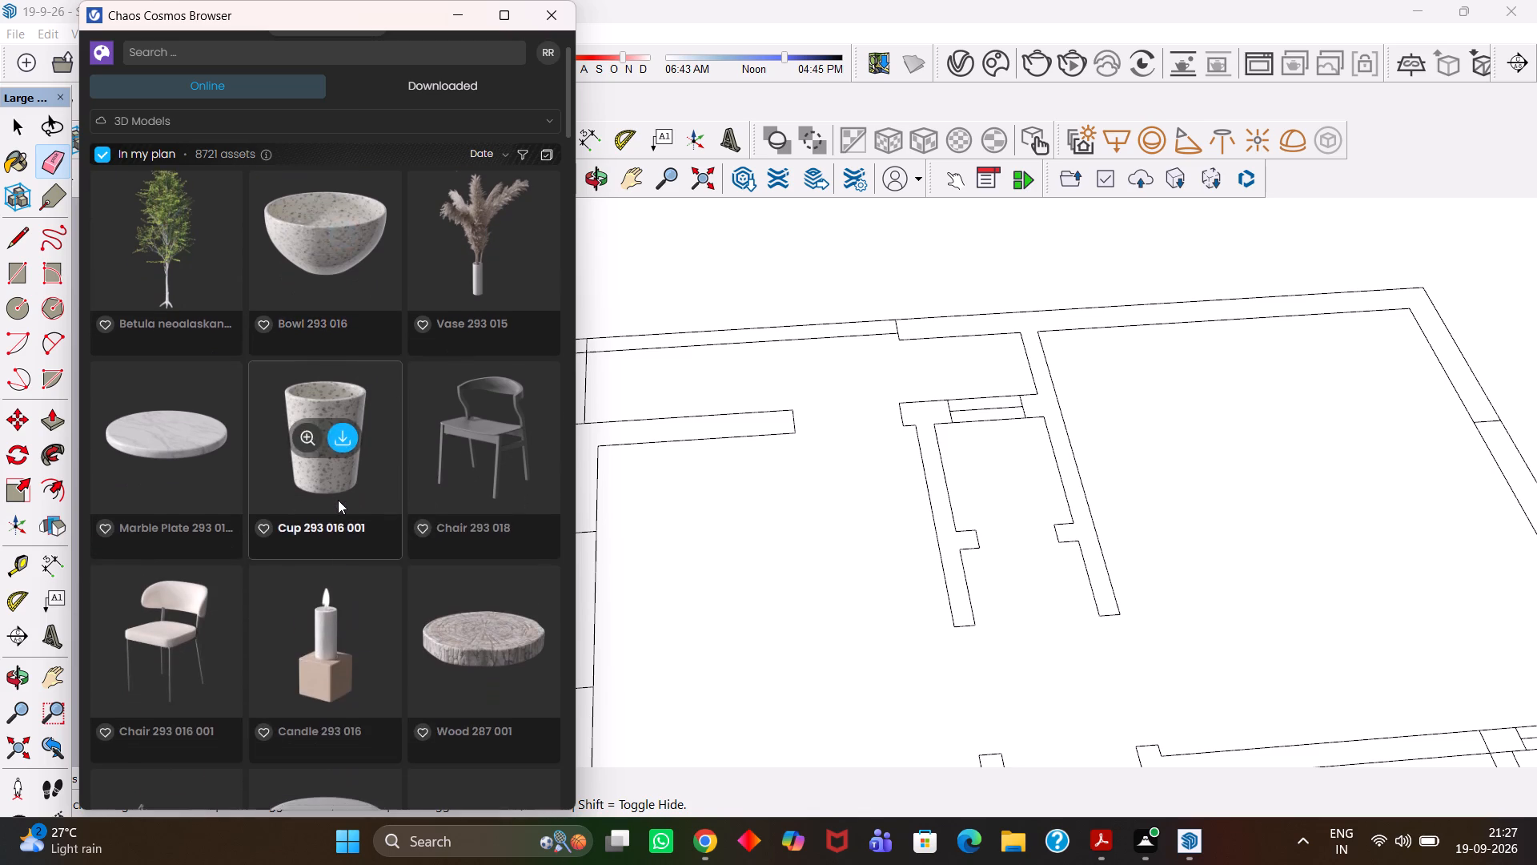
pyautogui.scroll(-10, 338, 500)
pyautogui.scroll(1, 344, 494)
pyautogui.scroll(-3, 344, 494)
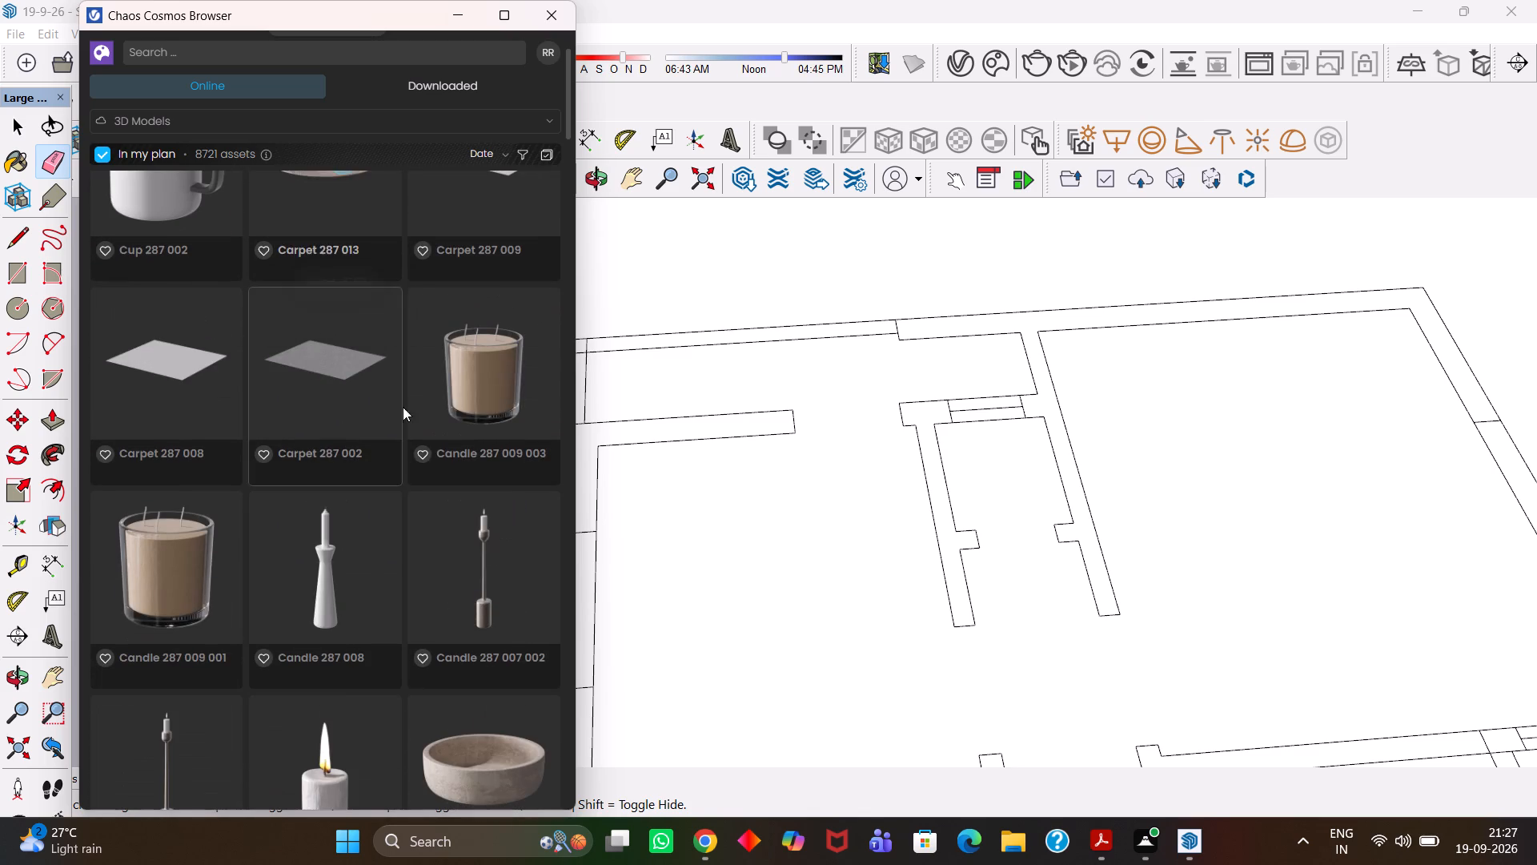
pyautogui.click(461, 18)
# Group the wall face that covers the far outer wall, its corner return and the attached partition.
pyautogui.scroll(-8, 411, 190)
pyautogui.scroll(5, 790, 367)
pyautogui.press('space')
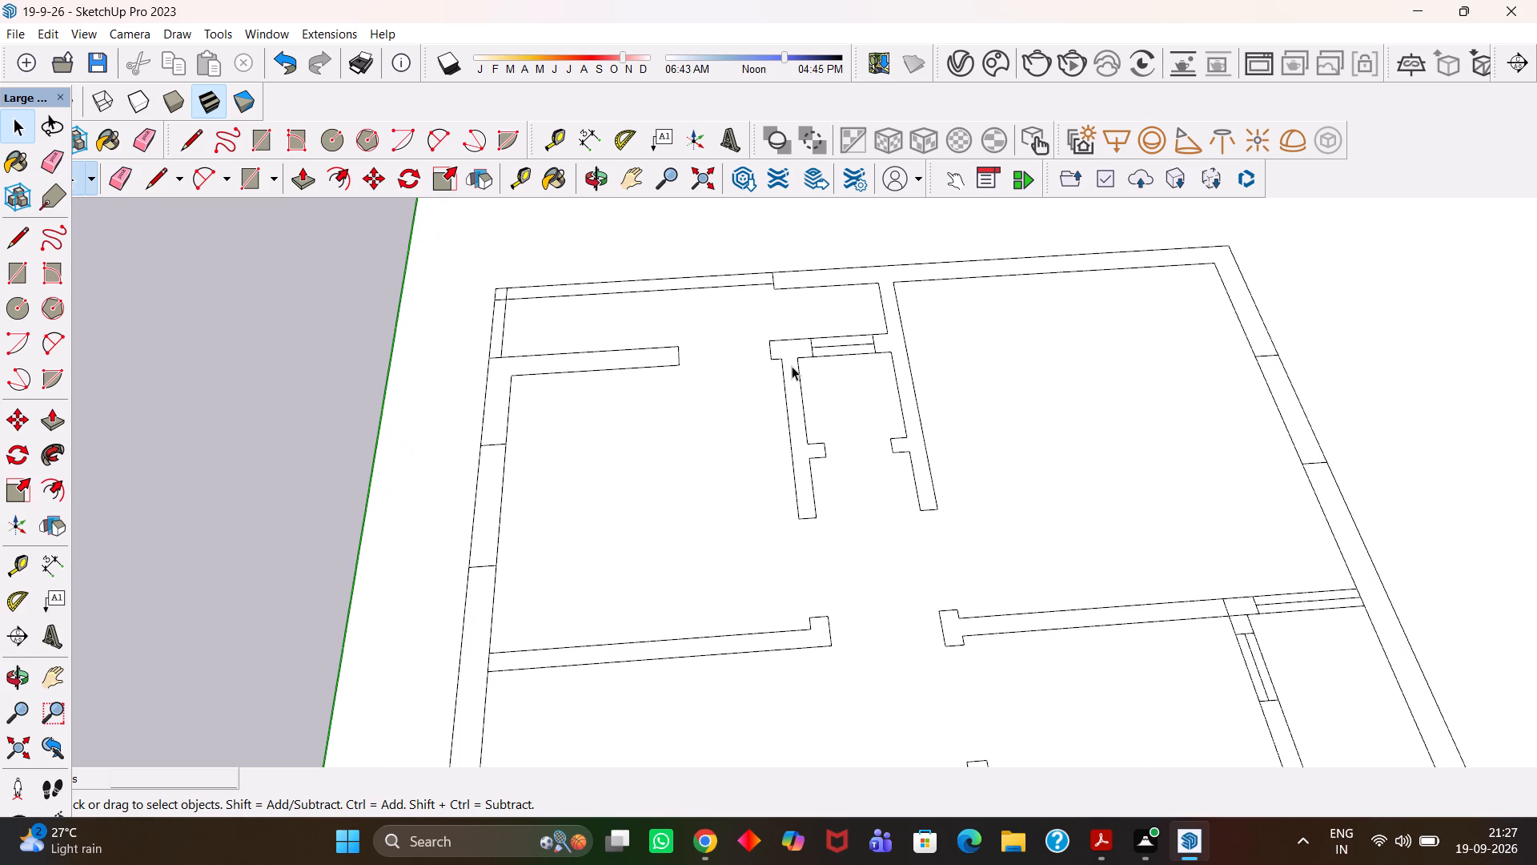
pyautogui.scroll(-4, 797, 348)
pyautogui.moveTo(903, 415); pyautogui.dragTo(900, 423, button='middle')
pyautogui.scroll(6, 1018, 429)
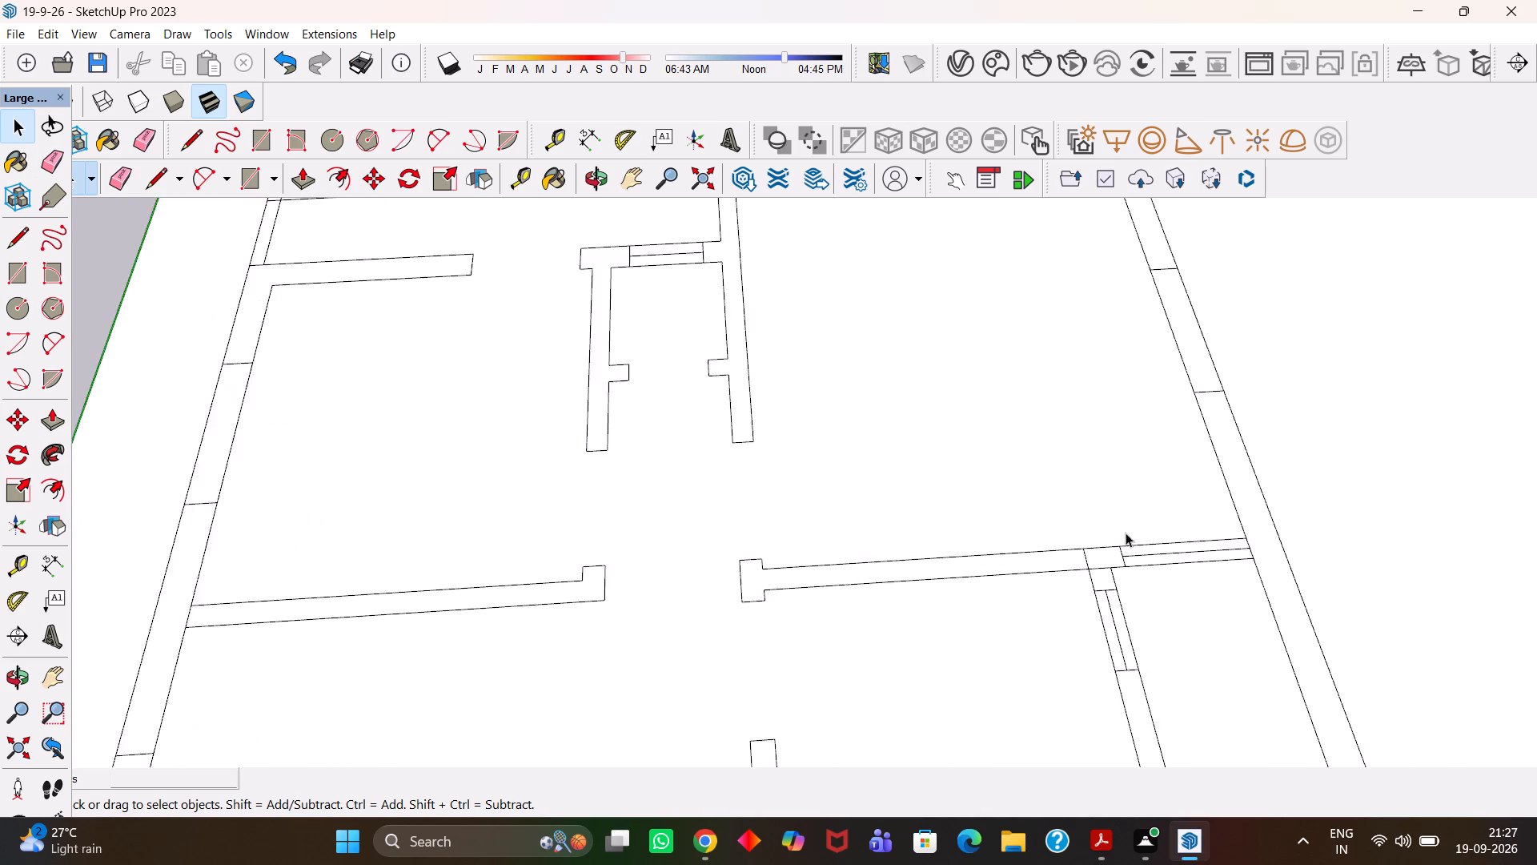
pyautogui.scroll(-5, 1126, 533)
pyautogui.press('h')
pyautogui.press('Return')
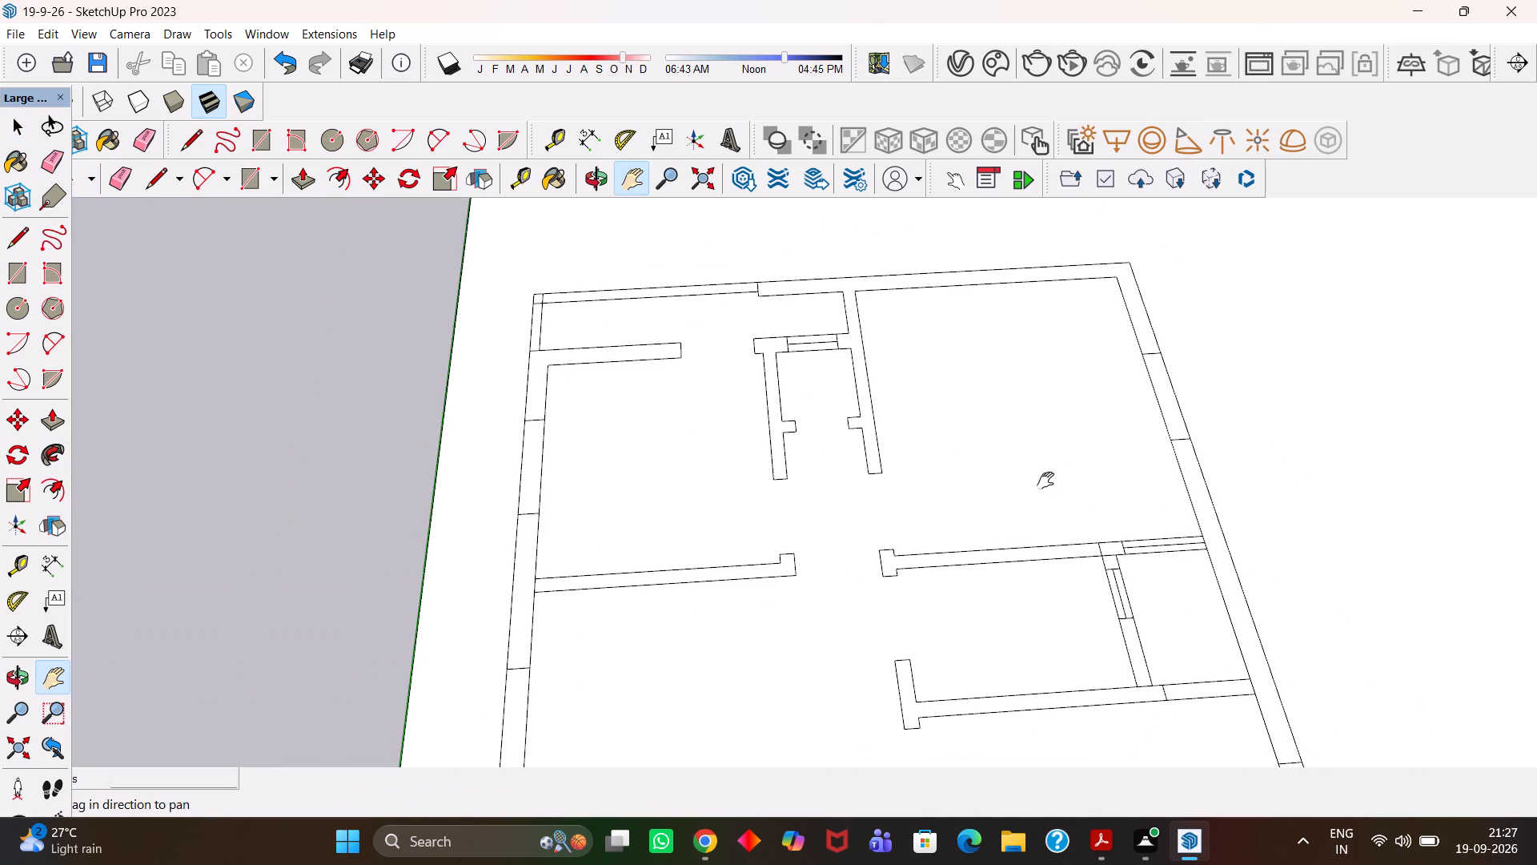
pyautogui.moveTo(1066, 419); pyautogui.dragTo(960, 489)
pyautogui.scroll(-3, 874, 437)
pyautogui.moveTo(846, 409); pyautogui.dragTo(880, 449)
pyautogui.scroll(3, 786, 418)
pyautogui.press('space')
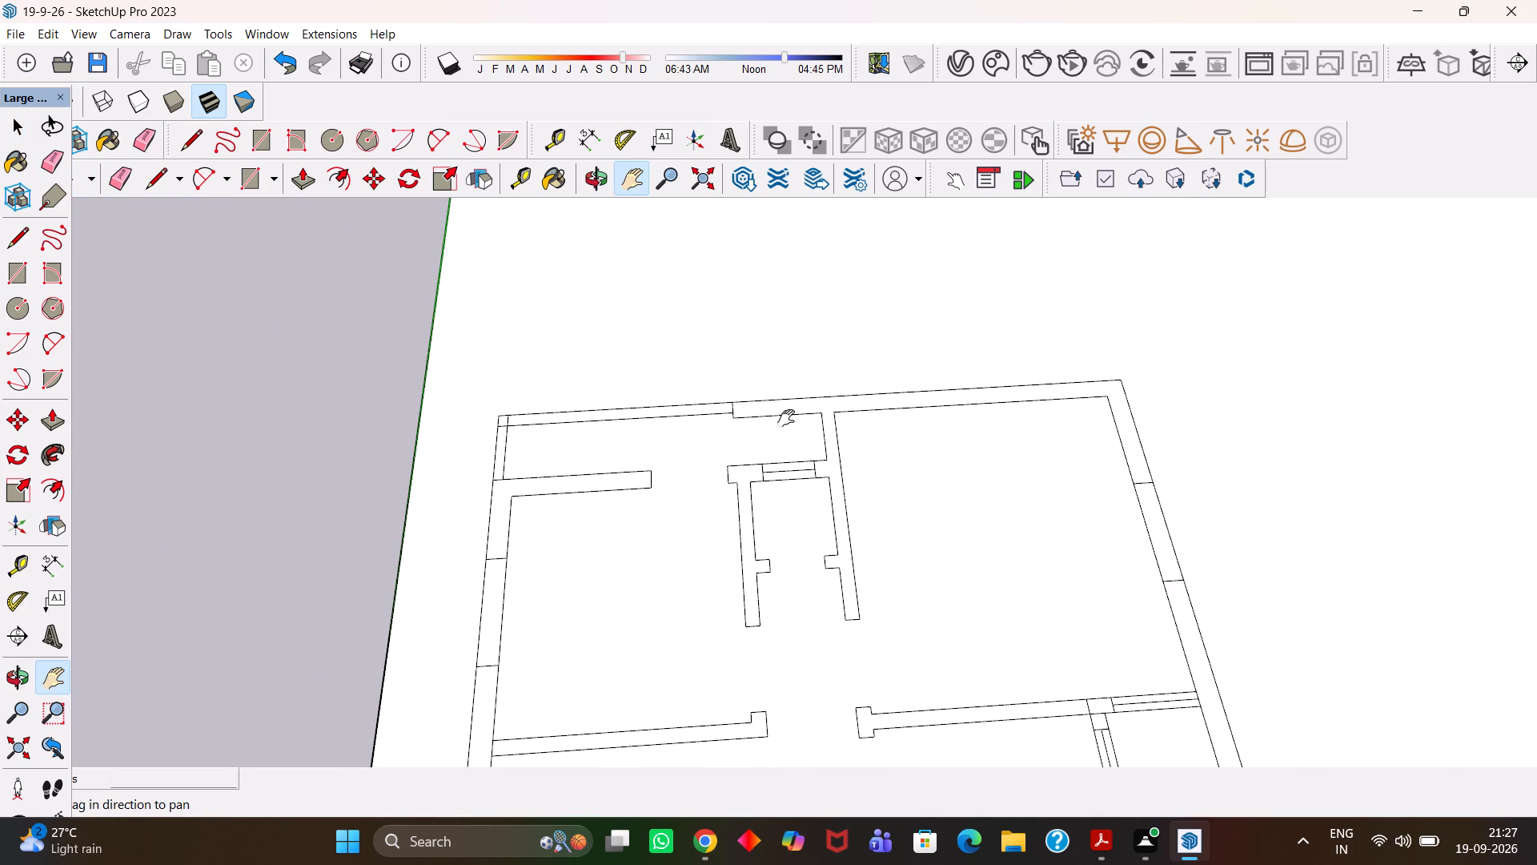
pyautogui.scroll(3, 792, 418)
pyautogui.doubleClick(835, 405)
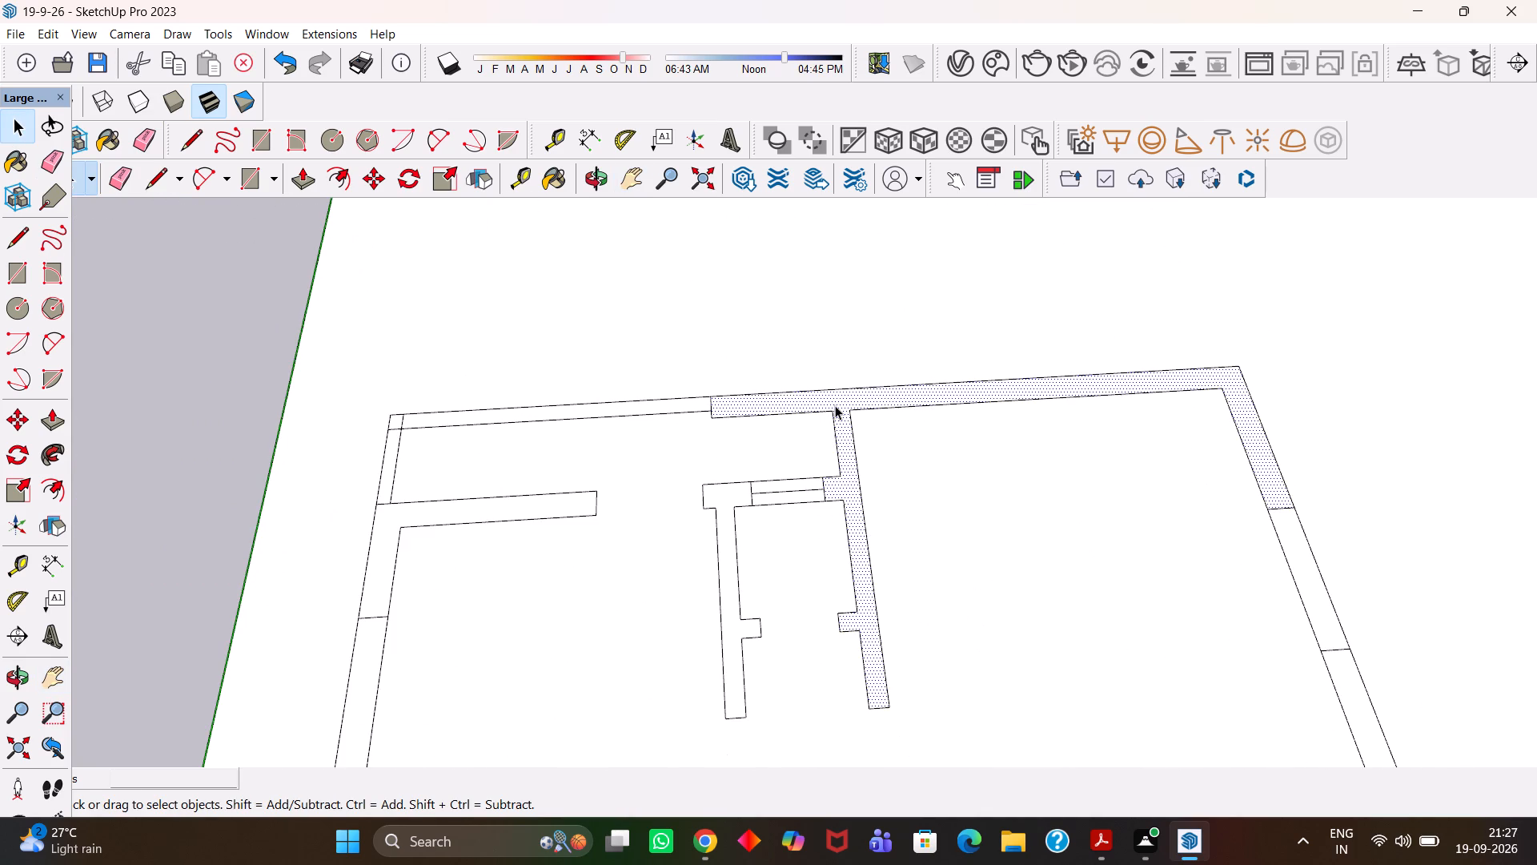
pyautogui.rightClick(835, 404)
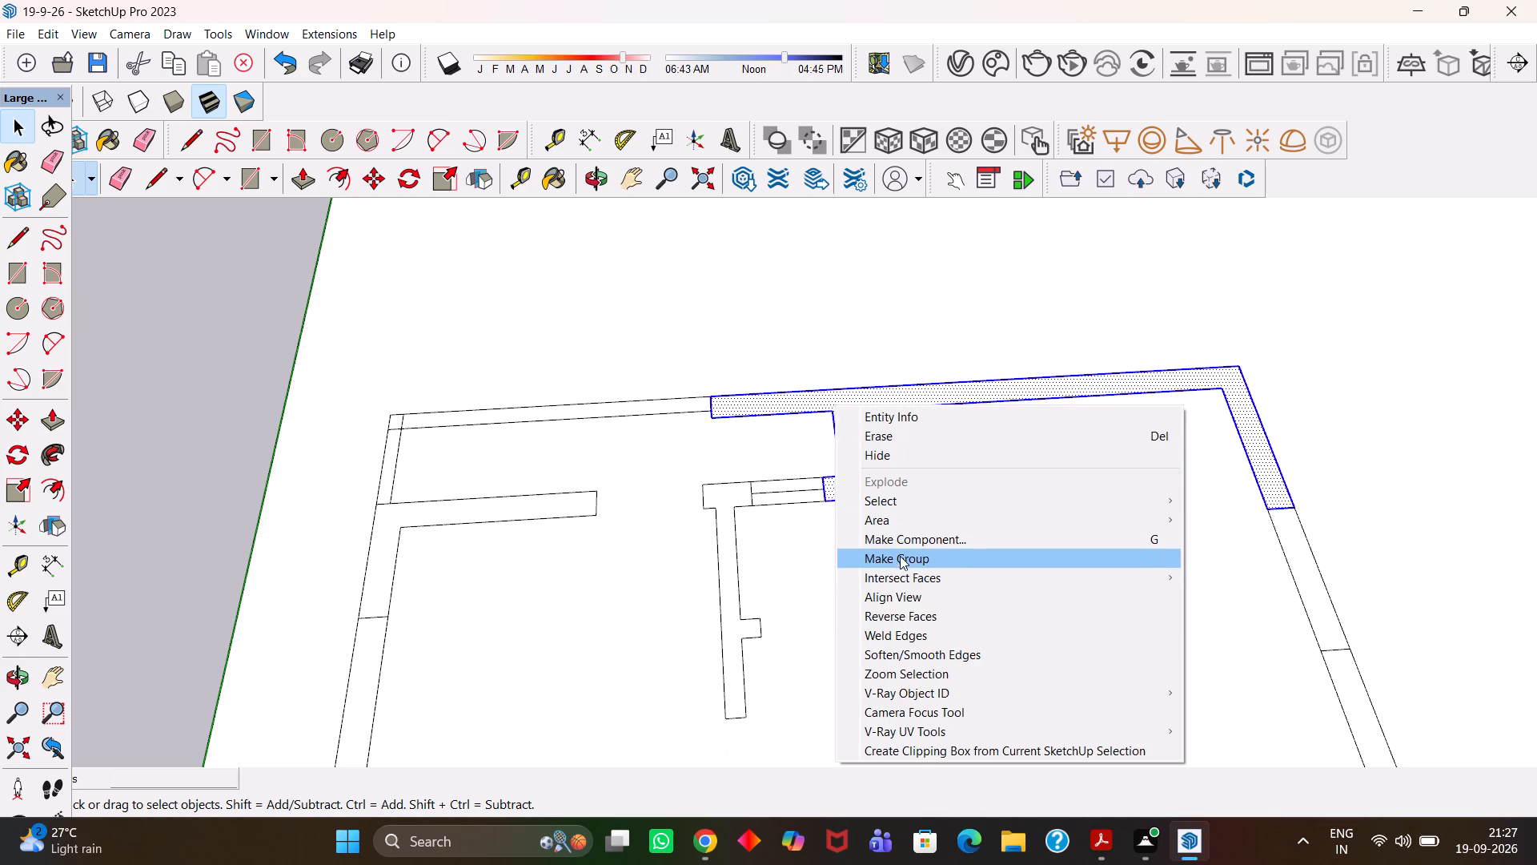
pyautogui.click(901, 559)
# Extrude the grouped far wall and partition face upward 10' with Push/Pull and exit the group.
pyautogui.scroll(3, 807, 426)
pyautogui.click(870, 394)
pyautogui.click(865, 394)
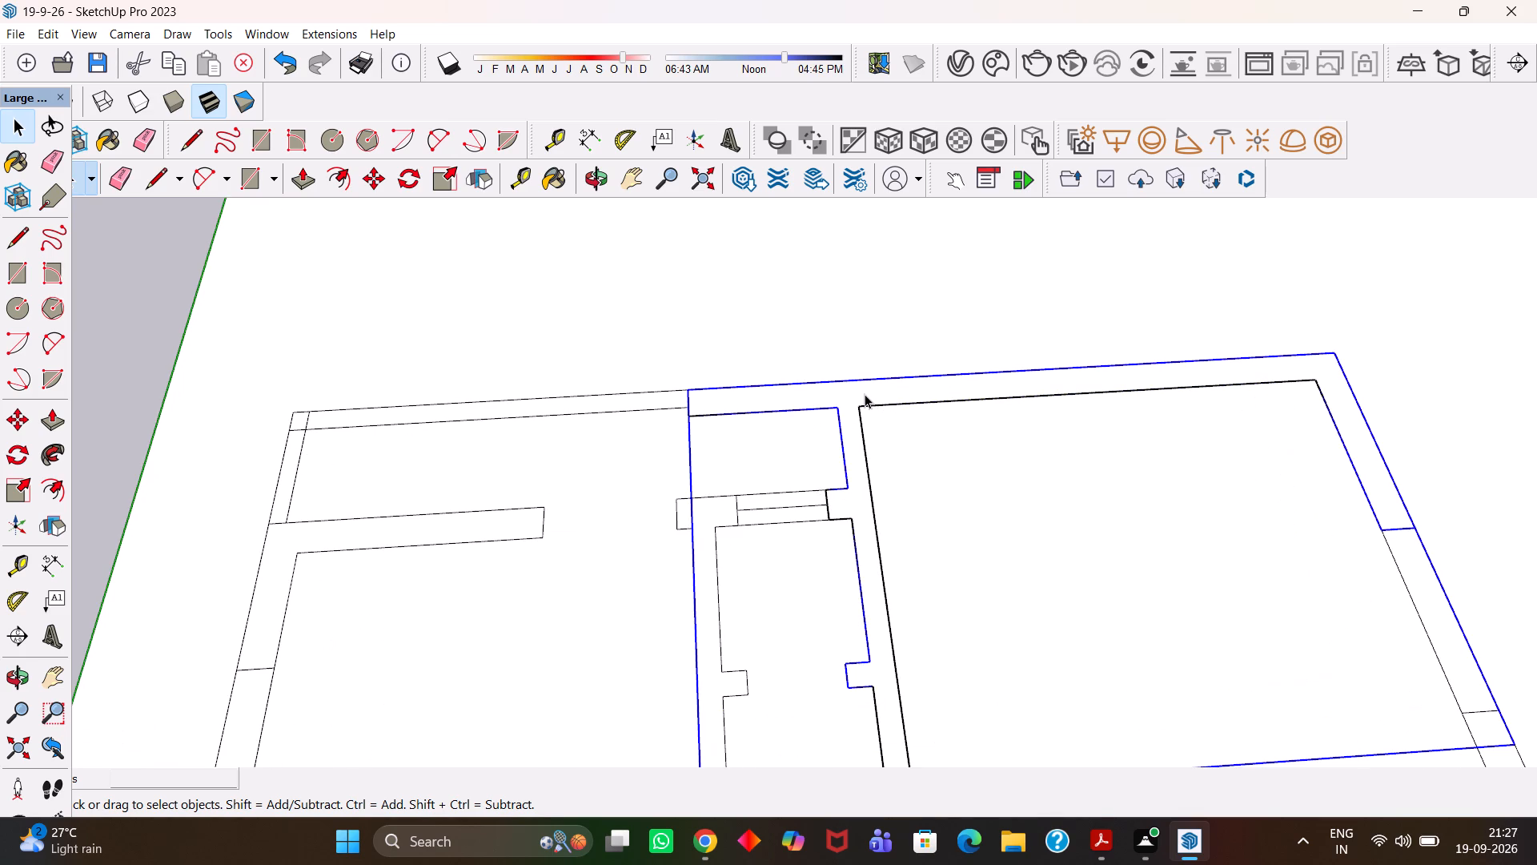
pyautogui.click(865, 394)
pyautogui.click(851, 390)
pyautogui.press('p')
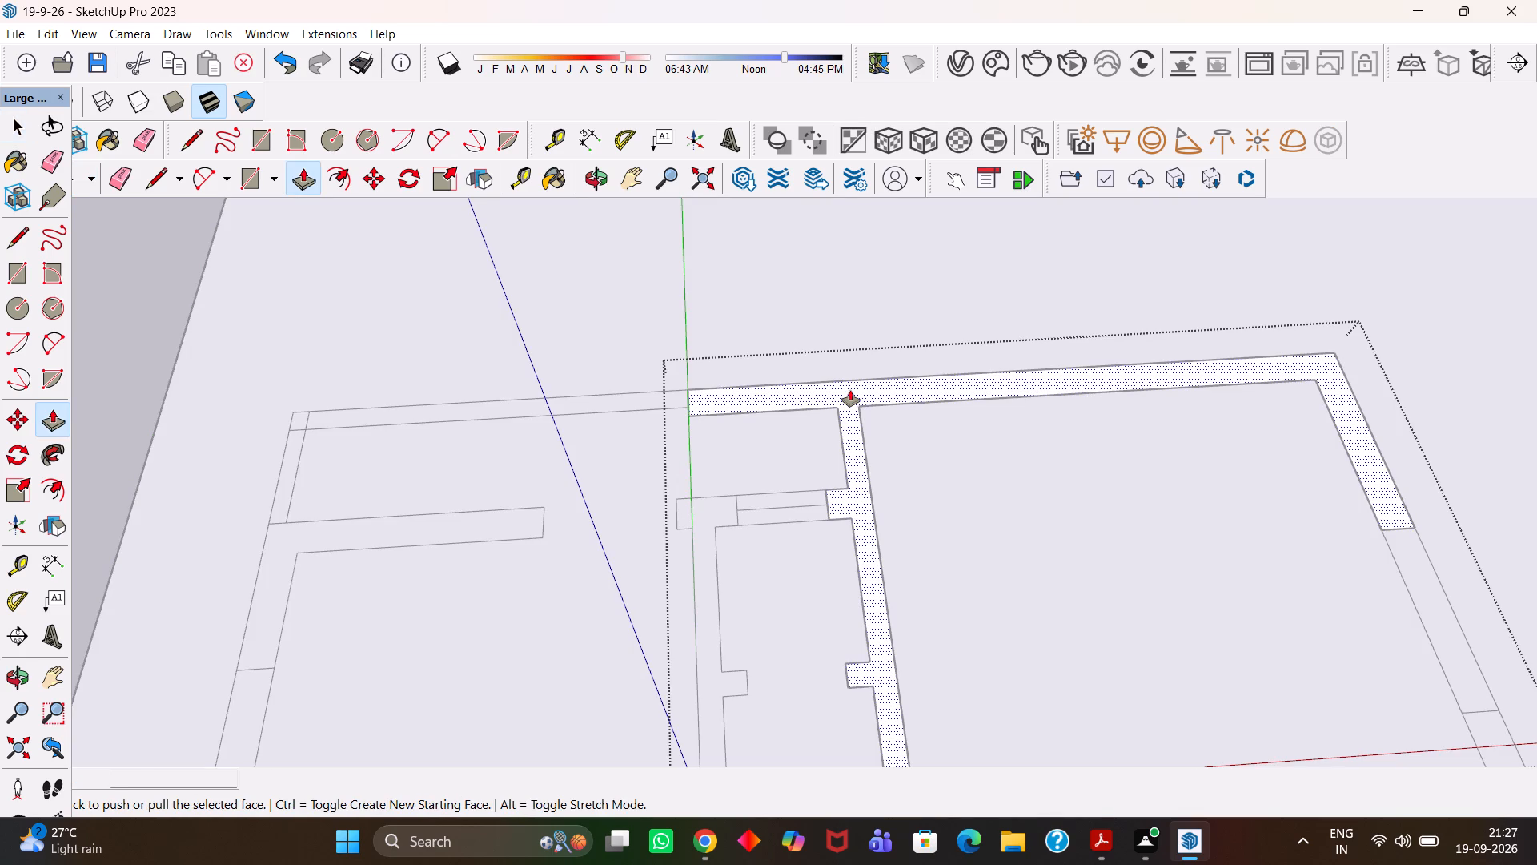
pyautogui.click(850, 390)
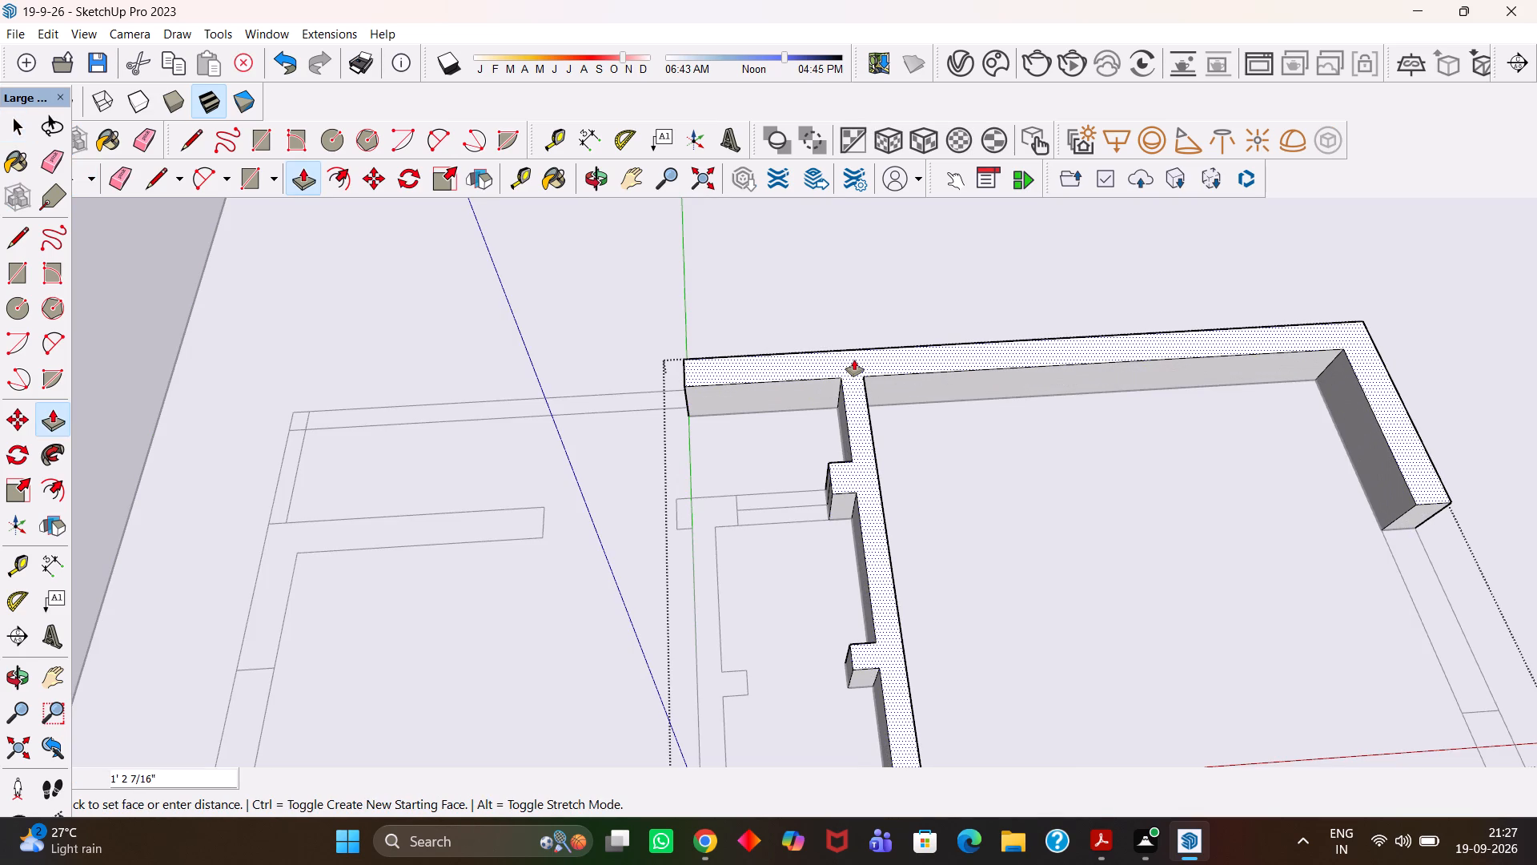
pyautogui.write("10'")
pyautogui.press('Return')
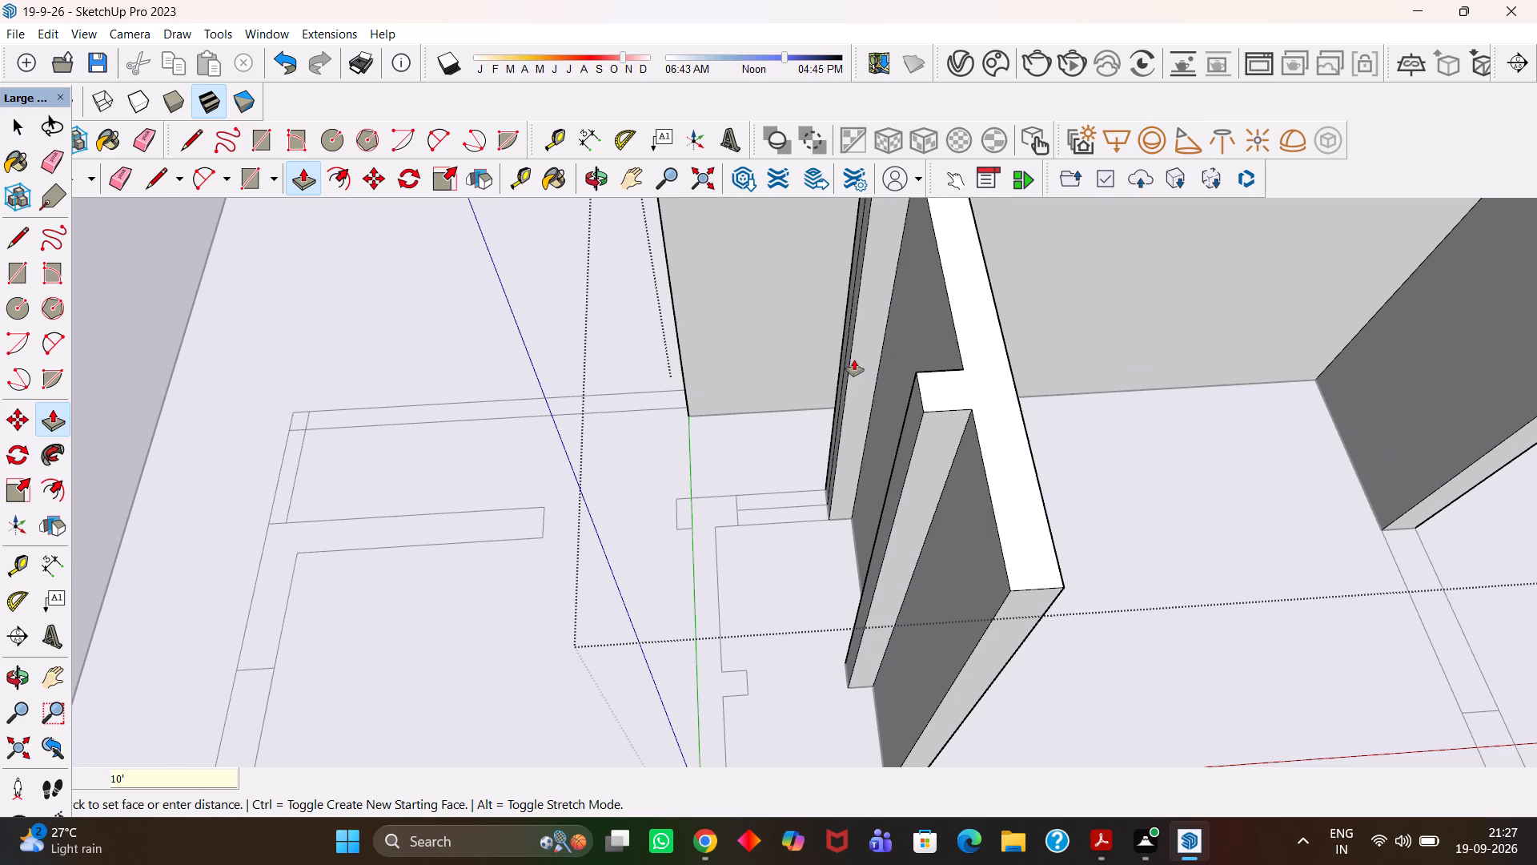
pyautogui.scroll(-16, 853, 369)
pyautogui.click(577, 421)
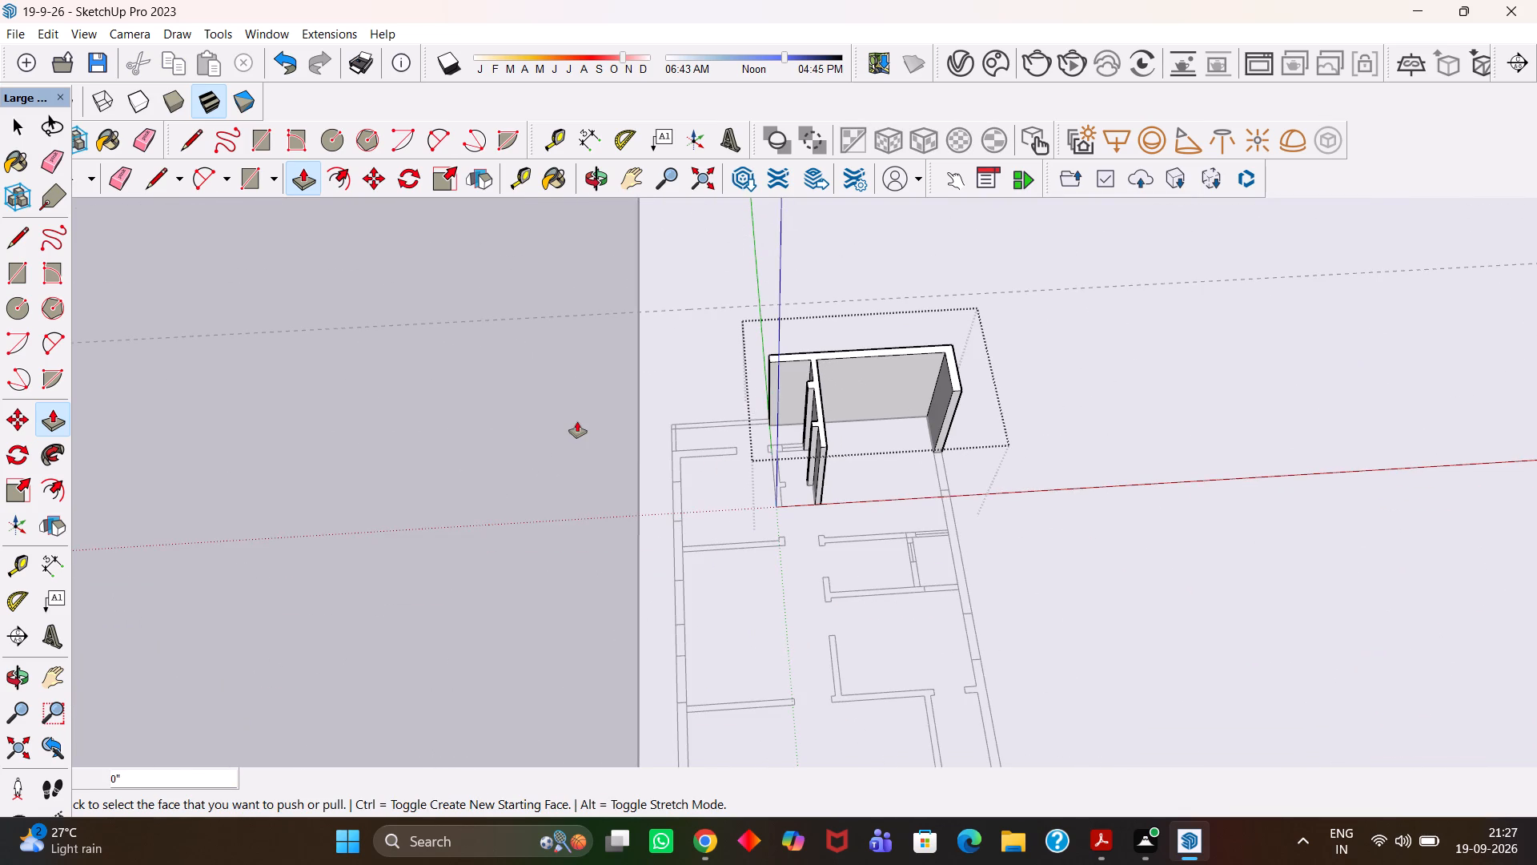
pyautogui.press('space')
pyautogui.write('h')
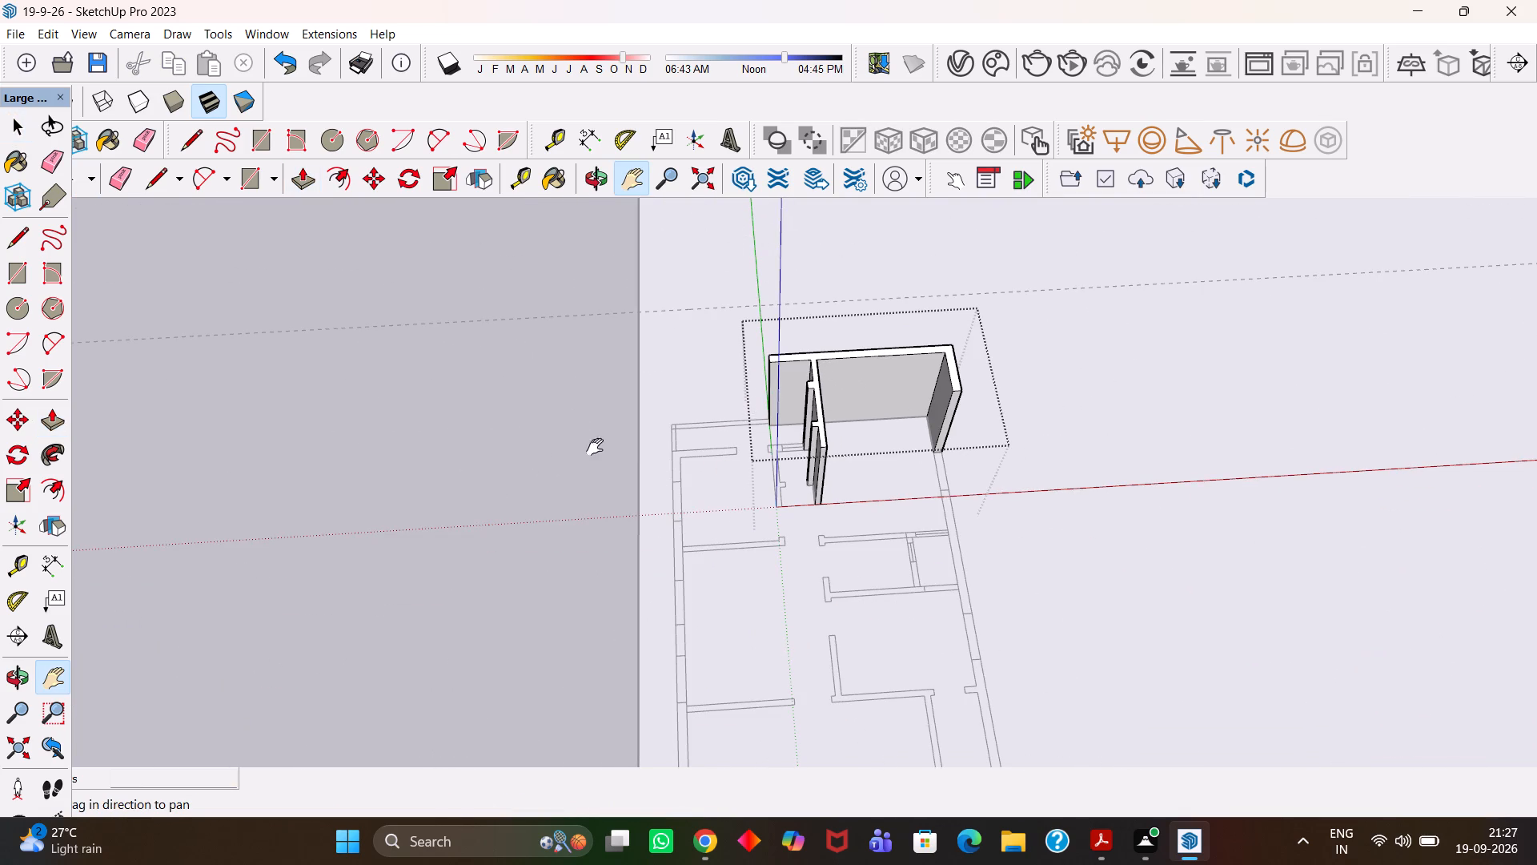
pyautogui.scroll(6, 672, 484)
pyautogui.press('space')
pyautogui.click(466, 420)
# Group the outer side-wall segment beyond the first opening, alongside the small room with the short partitions.
pyautogui.scroll(-3, 448, 410)
pyautogui.press('h')
pyautogui.moveTo(824, 507); pyautogui.dragTo(680, 486)
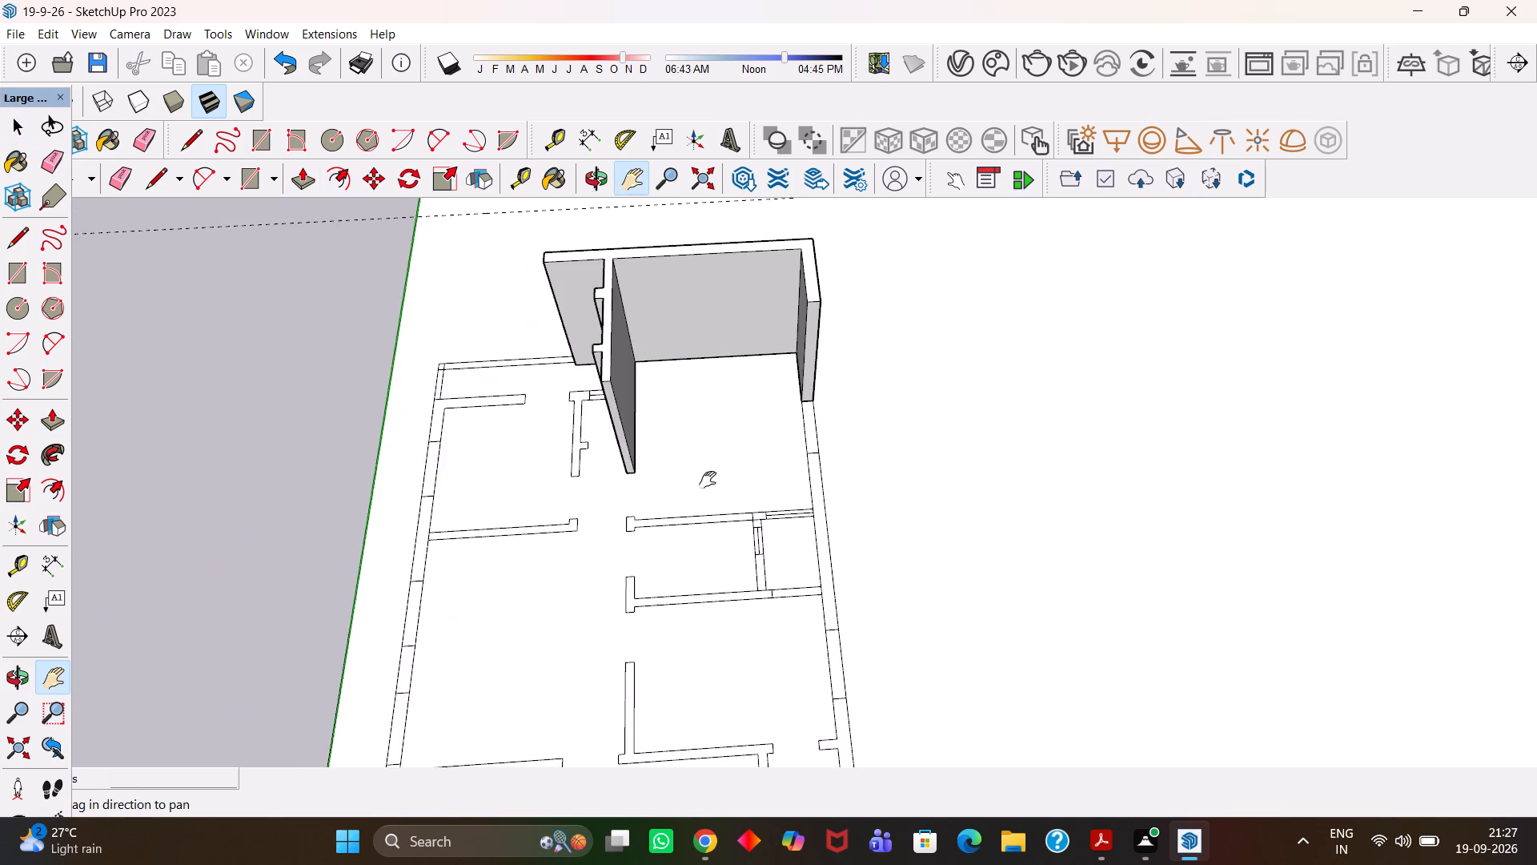
pyautogui.scroll(6, 792, 426)
pyautogui.press('space')
pyautogui.click(825, 512)
pyautogui.scroll(3, 819, 541)
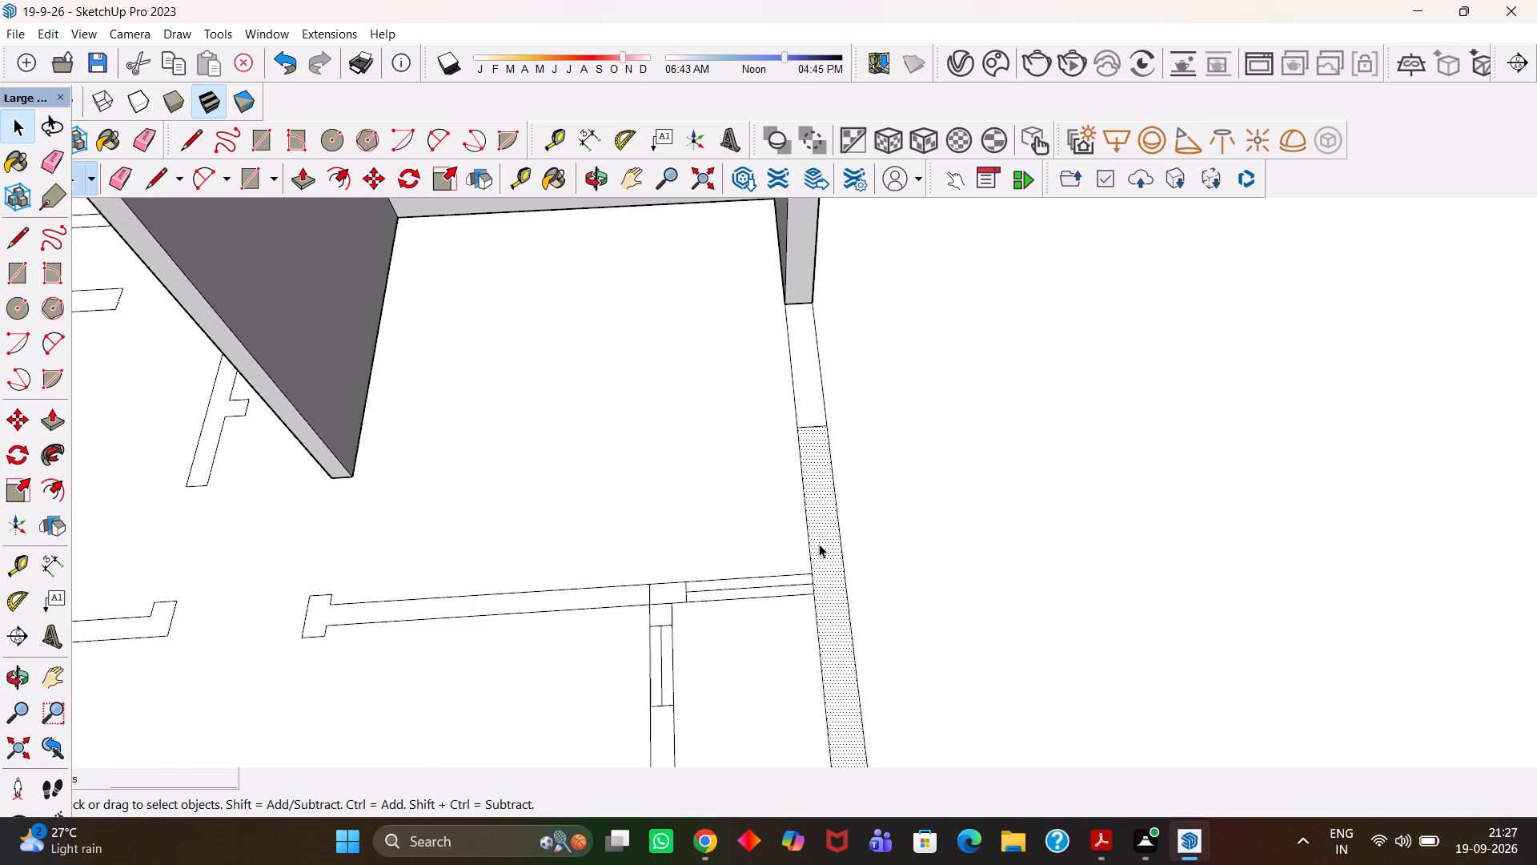
pyautogui.scroll(-6, 820, 543)
pyautogui.press('p')
pyautogui.scroll(2, 820, 543)
pyautogui.scroll(-4, 820, 543)
pyautogui.press('h')
pyautogui.moveTo(820, 570); pyautogui.dragTo(817, 526)
pyautogui.press('space')
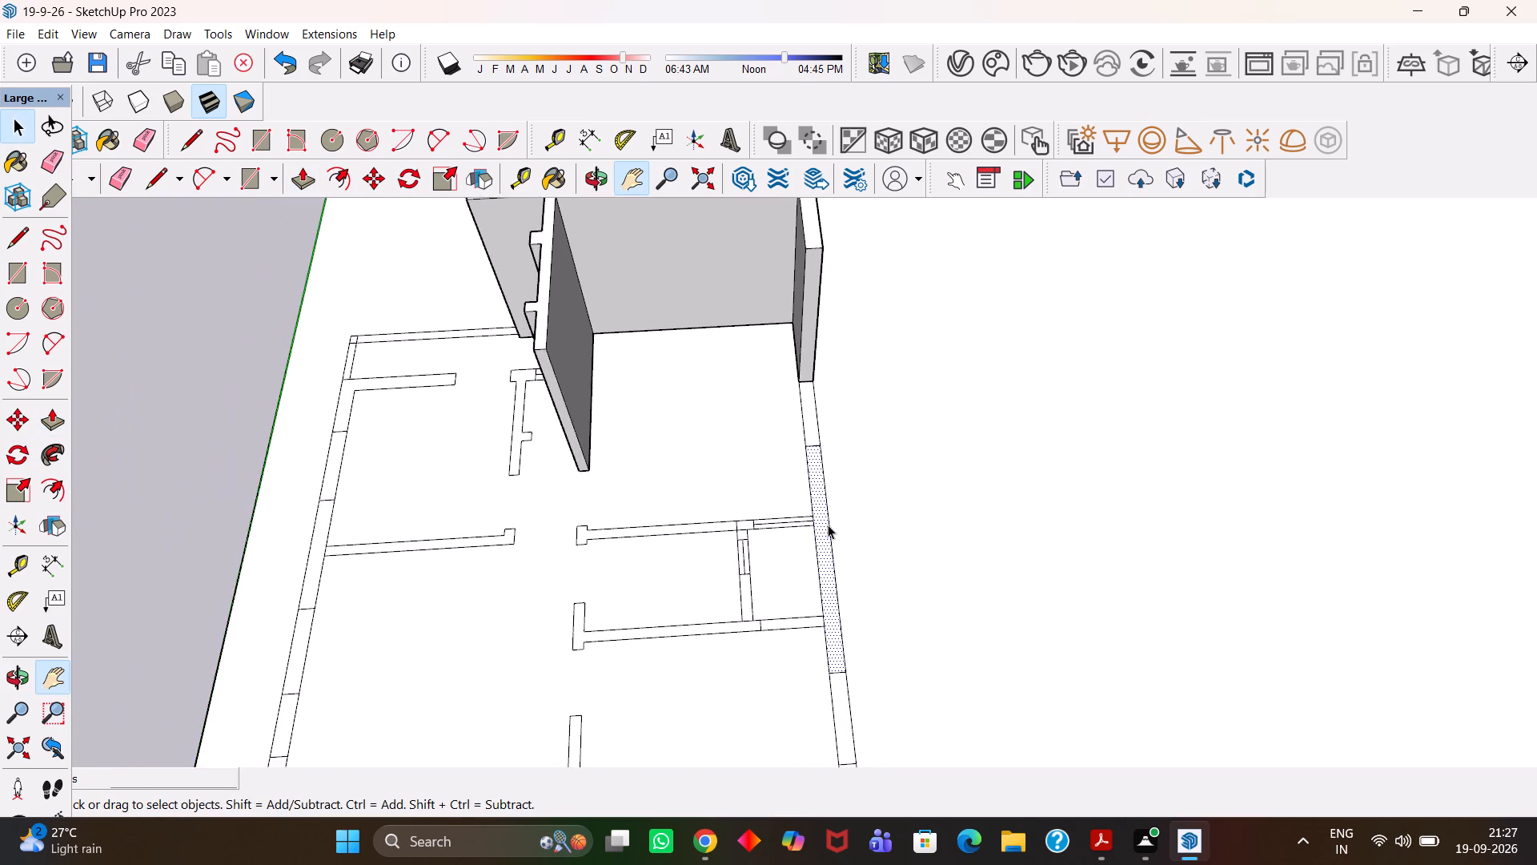
pyautogui.scroll(3, 828, 525)
pyautogui.rightClick(821, 523)
pyautogui.scroll(1, 835, 600)
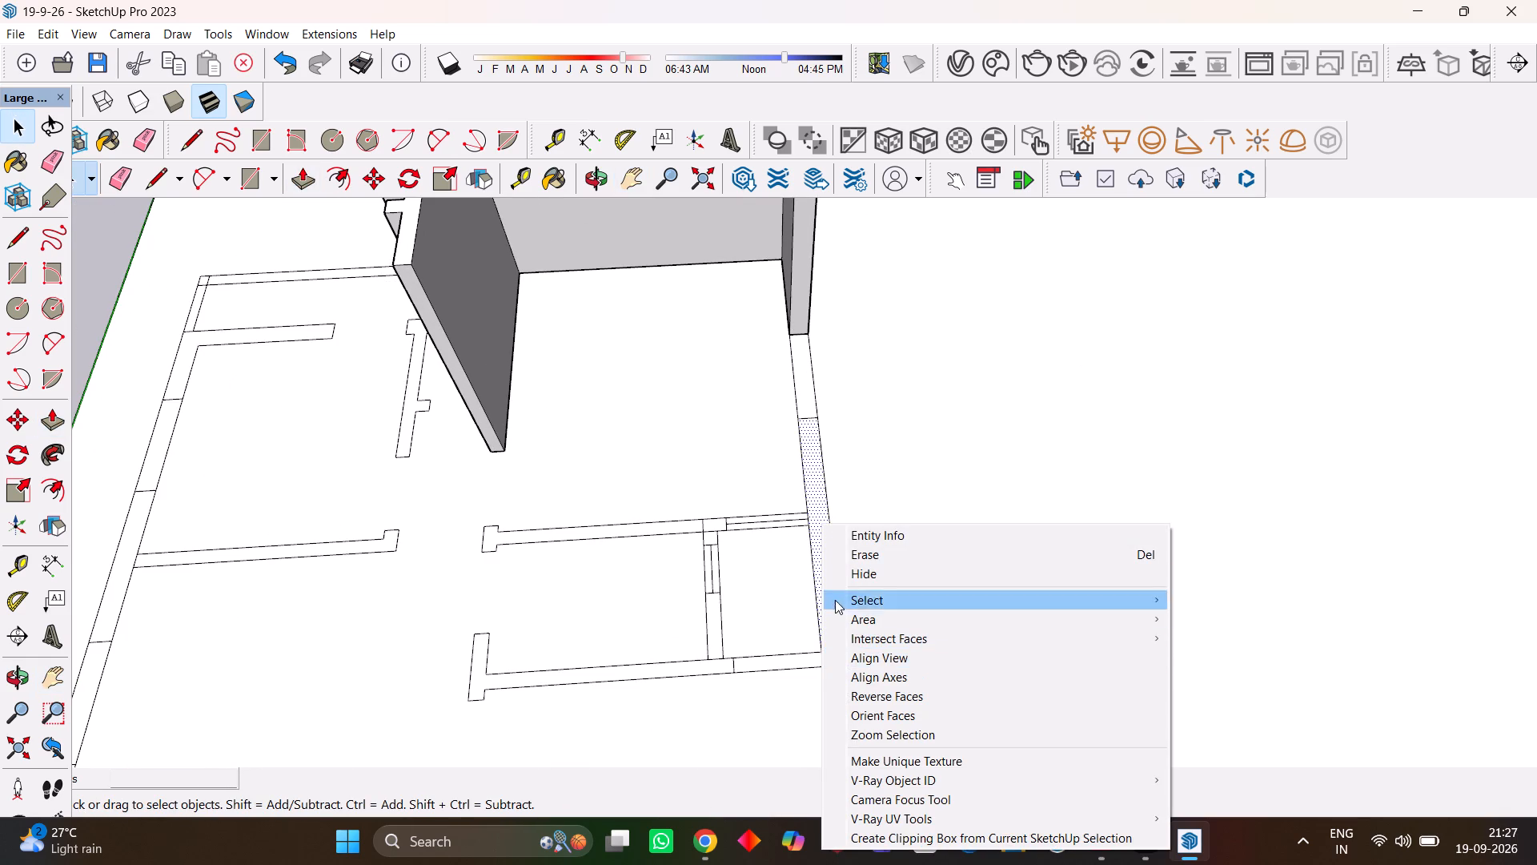
pyautogui.scroll(2, 835, 600)
pyautogui.doubleClick(817, 505)
pyautogui.scroll(2, 813, 511)
pyautogui.doubleClick(813, 511)
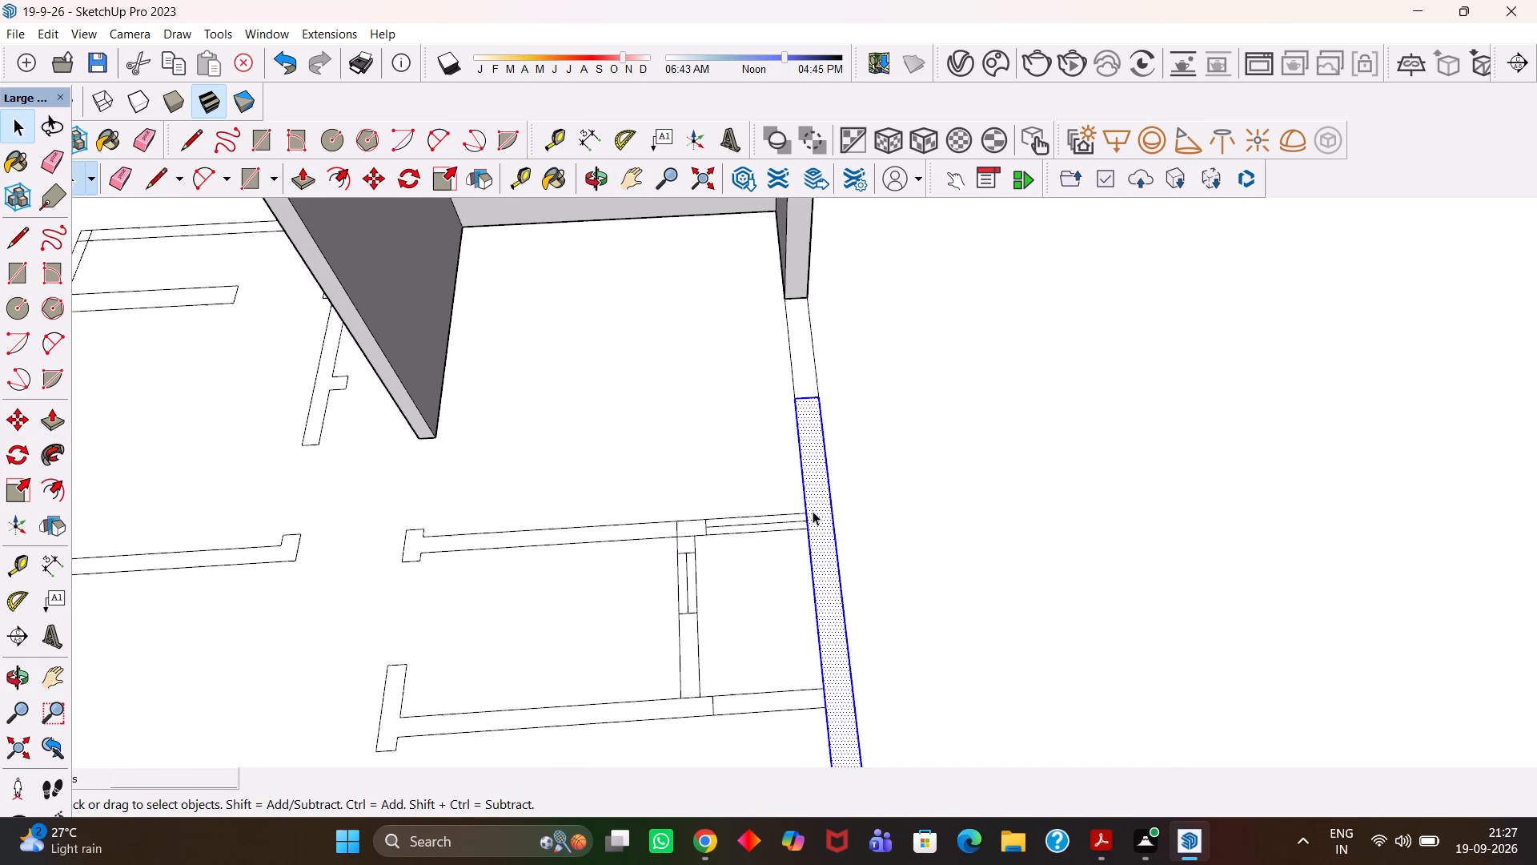
pyautogui.rightClick(813, 511)
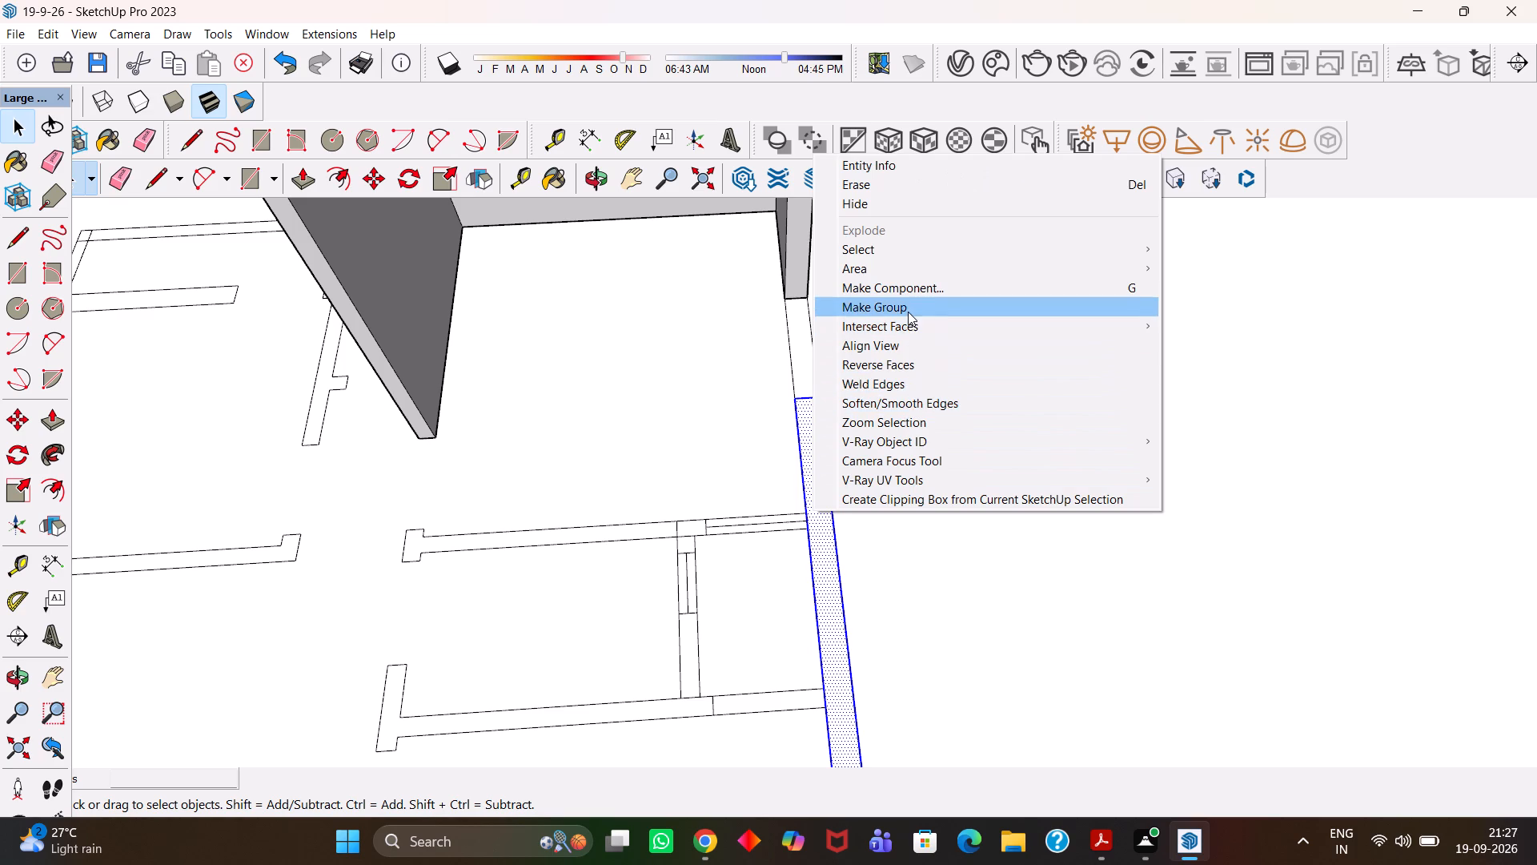
pyautogui.click(908, 312)
# Extrude the grouped side-wall segment up to the height of the raised far walls and exit the group.
pyautogui.scroll(-3, 817, 449)
pyautogui.doubleClick(810, 465)
pyautogui.click(825, 447)
pyautogui.click(815, 446)
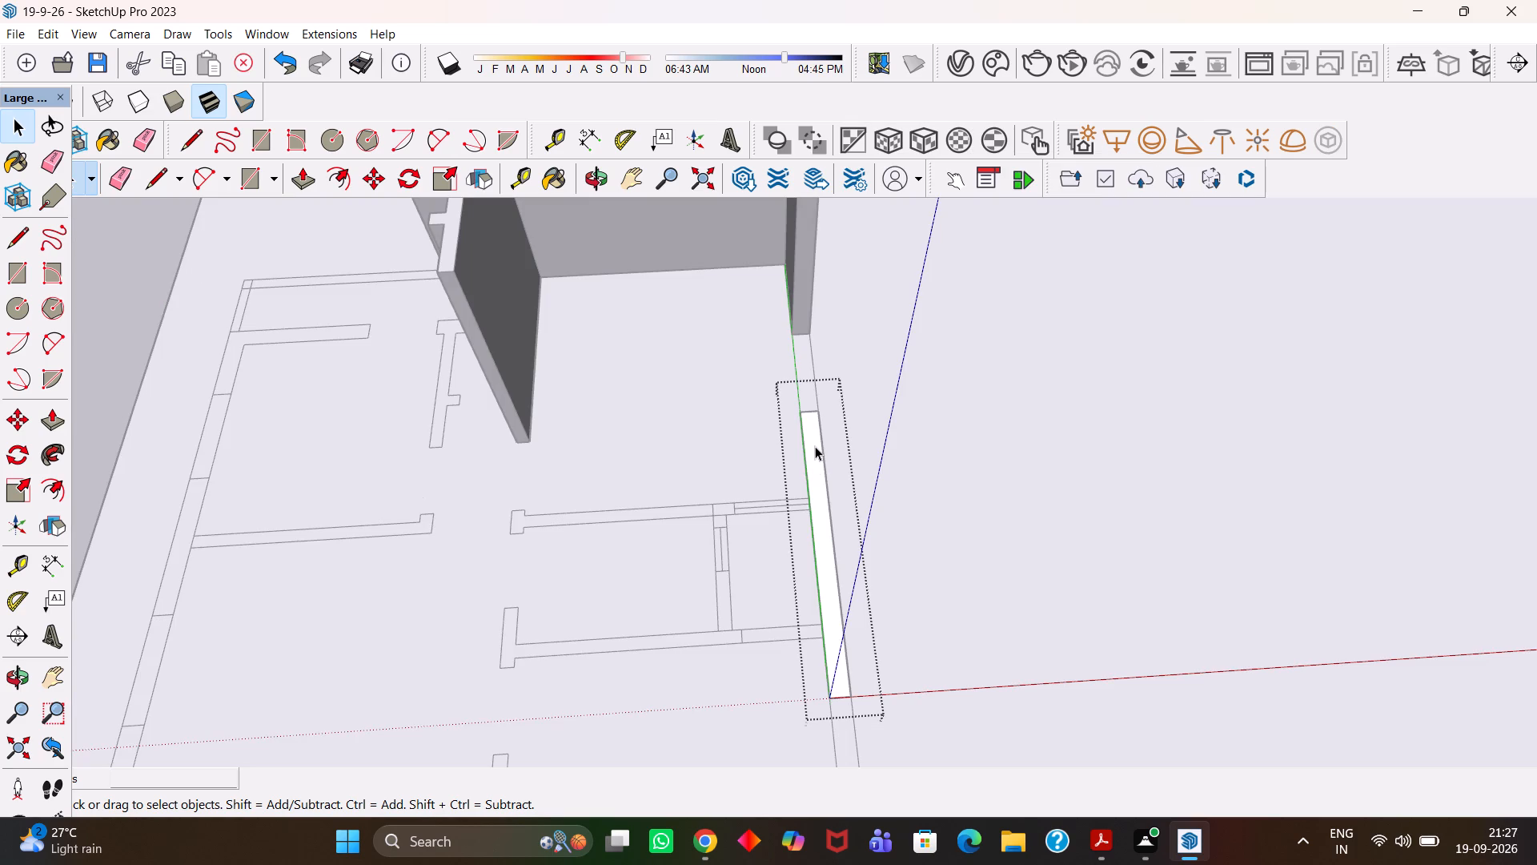
pyautogui.scroll(-8, 815, 446)
pyautogui.press('p')
pyautogui.click(815, 446)
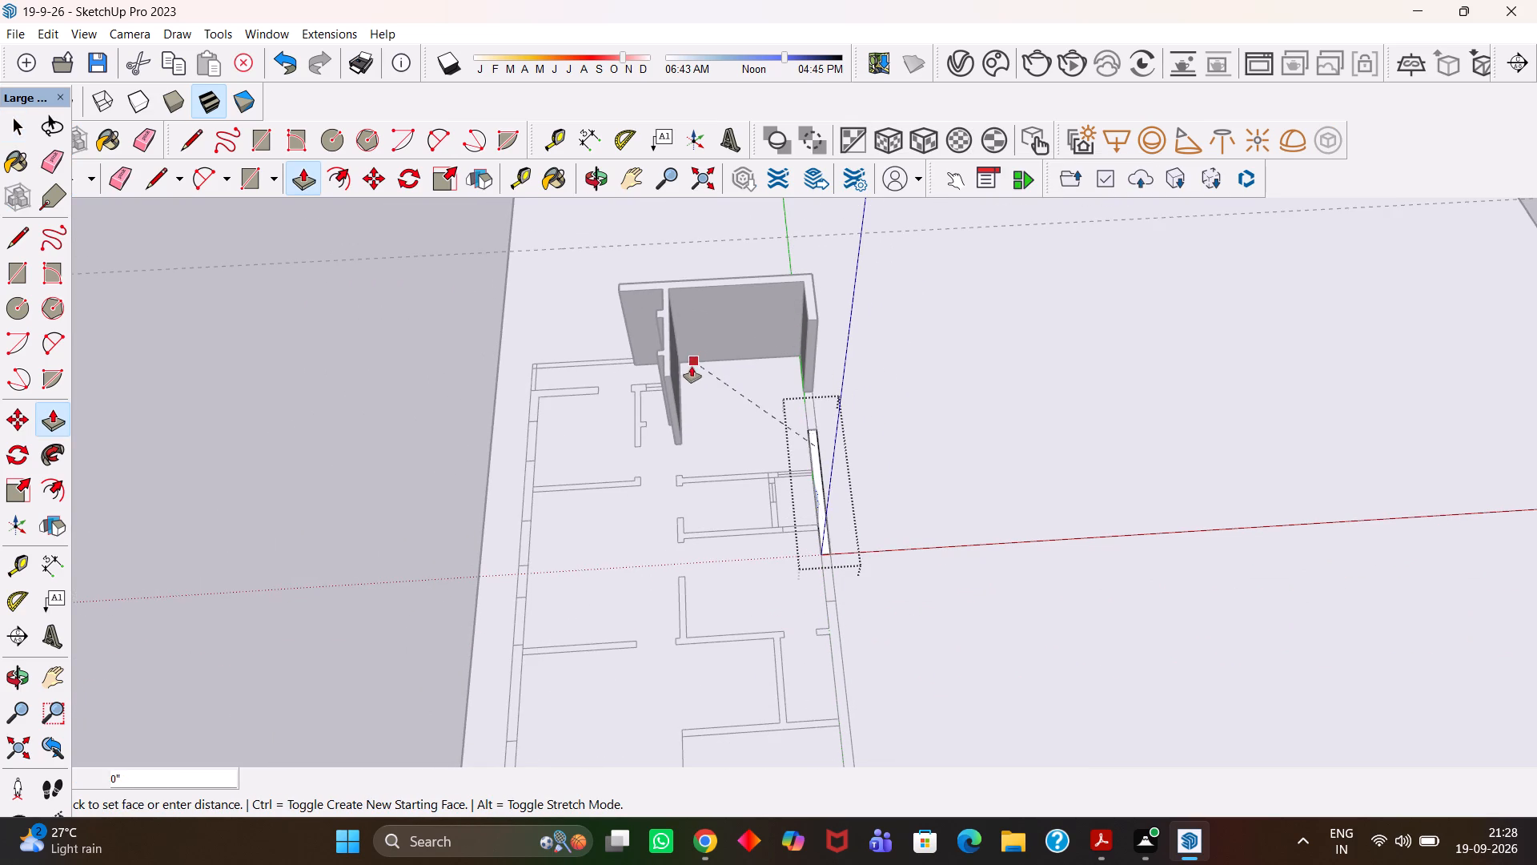
pyautogui.click(667, 379)
pyautogui.scroll(4, 744, 442)
pyautogui.press('h')
pyautogui.scroll(-4, 744, 442)
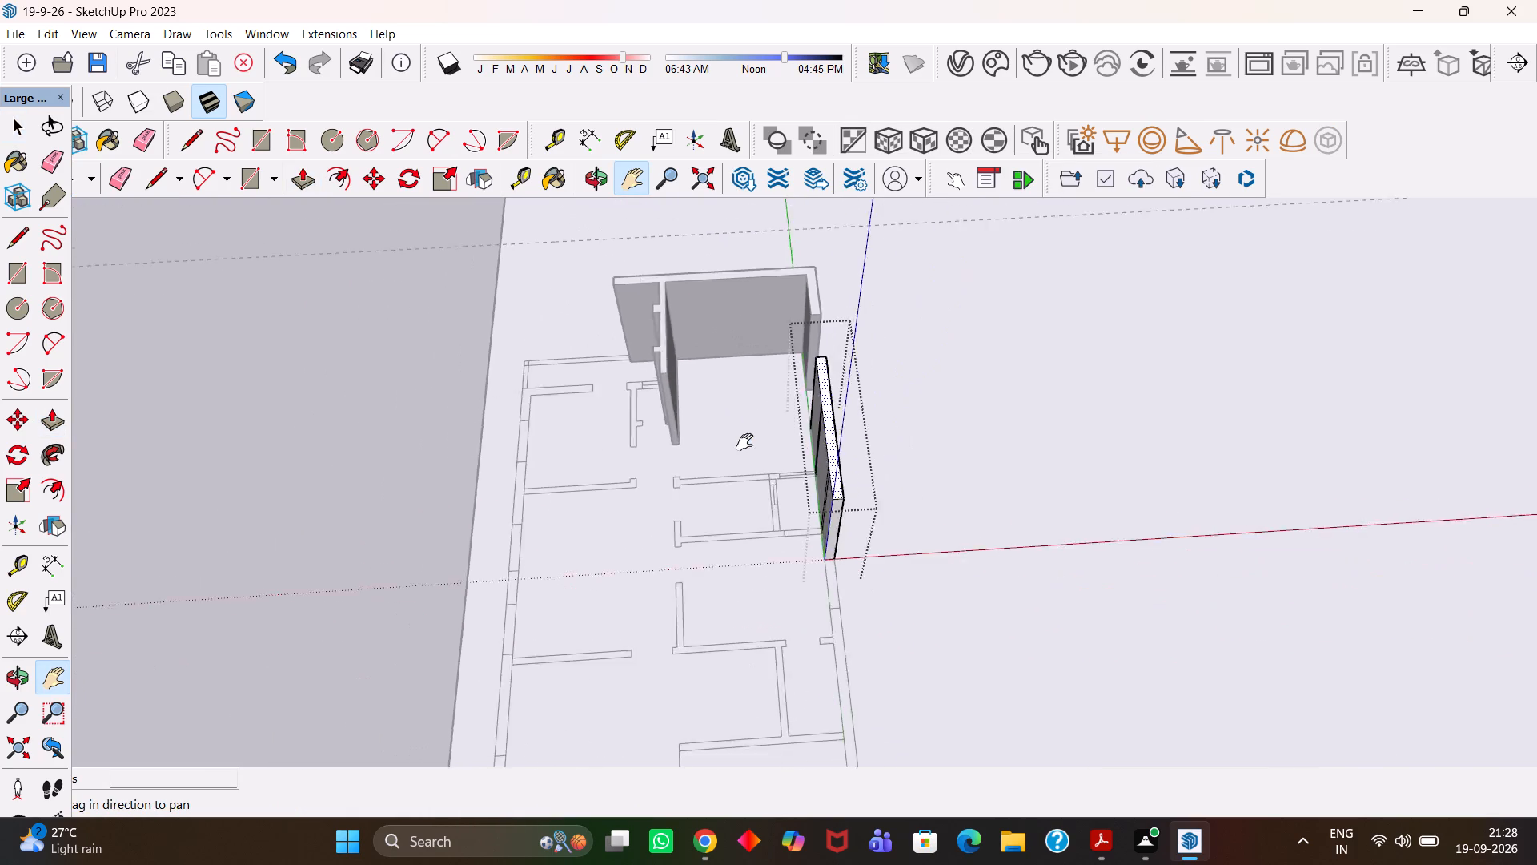
pyautogui.scroll(-2, 744, 442)
pyautogui.press('space')
pyautogui.click(471, 403)
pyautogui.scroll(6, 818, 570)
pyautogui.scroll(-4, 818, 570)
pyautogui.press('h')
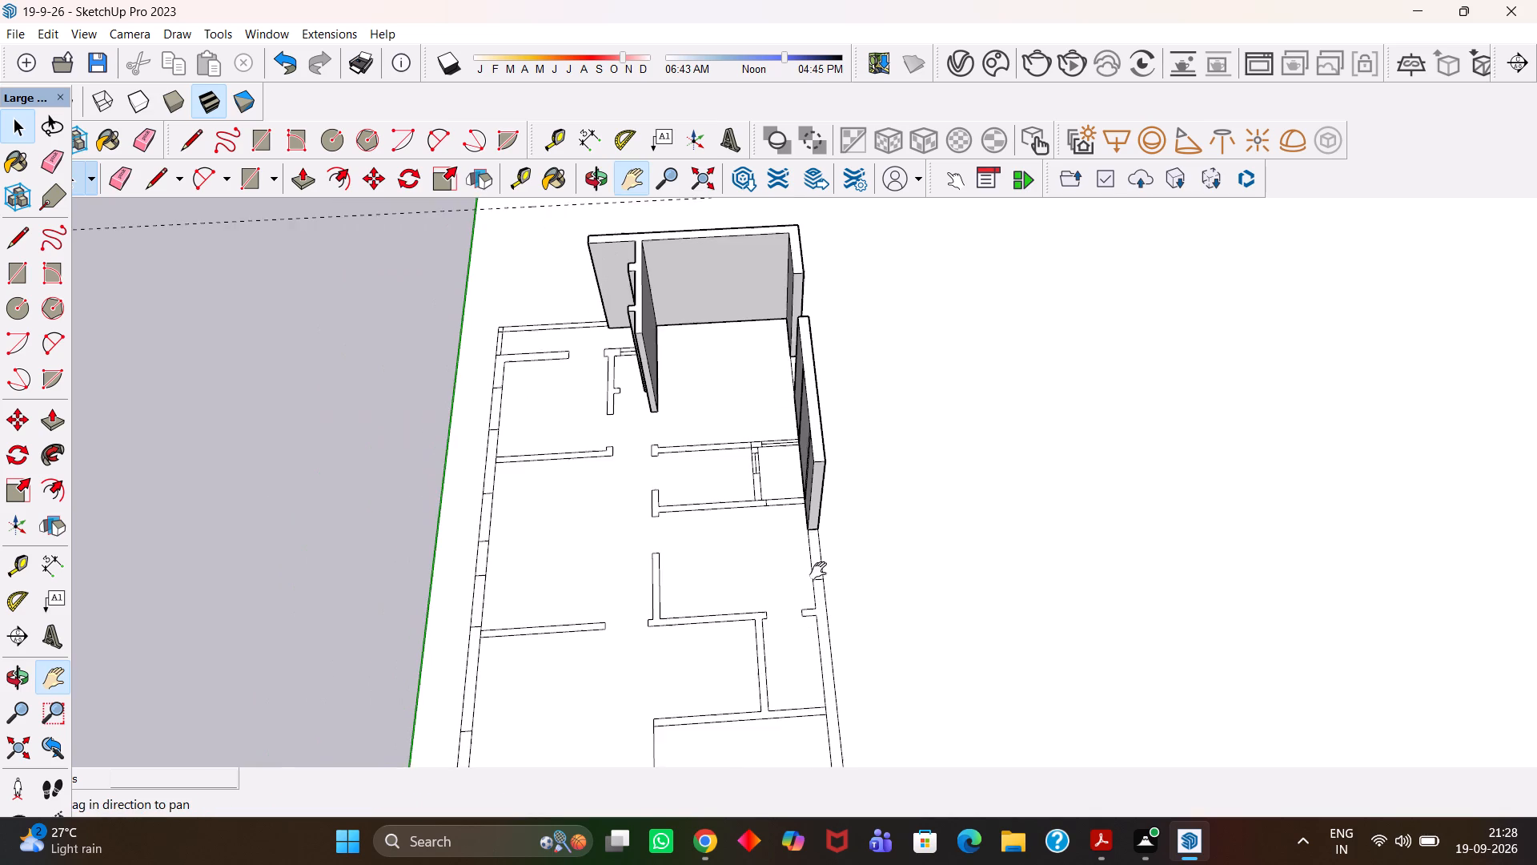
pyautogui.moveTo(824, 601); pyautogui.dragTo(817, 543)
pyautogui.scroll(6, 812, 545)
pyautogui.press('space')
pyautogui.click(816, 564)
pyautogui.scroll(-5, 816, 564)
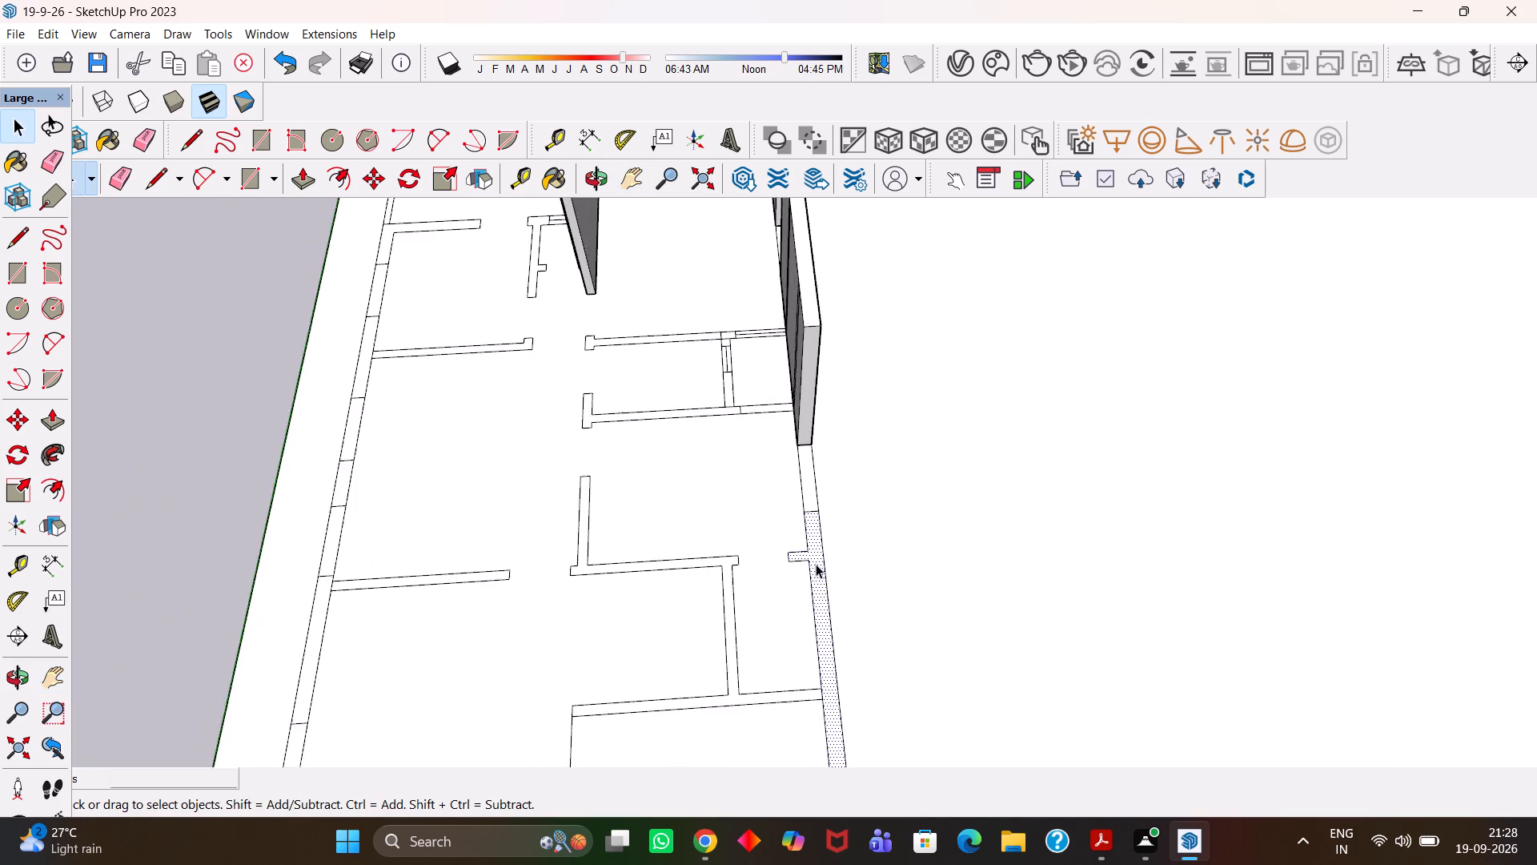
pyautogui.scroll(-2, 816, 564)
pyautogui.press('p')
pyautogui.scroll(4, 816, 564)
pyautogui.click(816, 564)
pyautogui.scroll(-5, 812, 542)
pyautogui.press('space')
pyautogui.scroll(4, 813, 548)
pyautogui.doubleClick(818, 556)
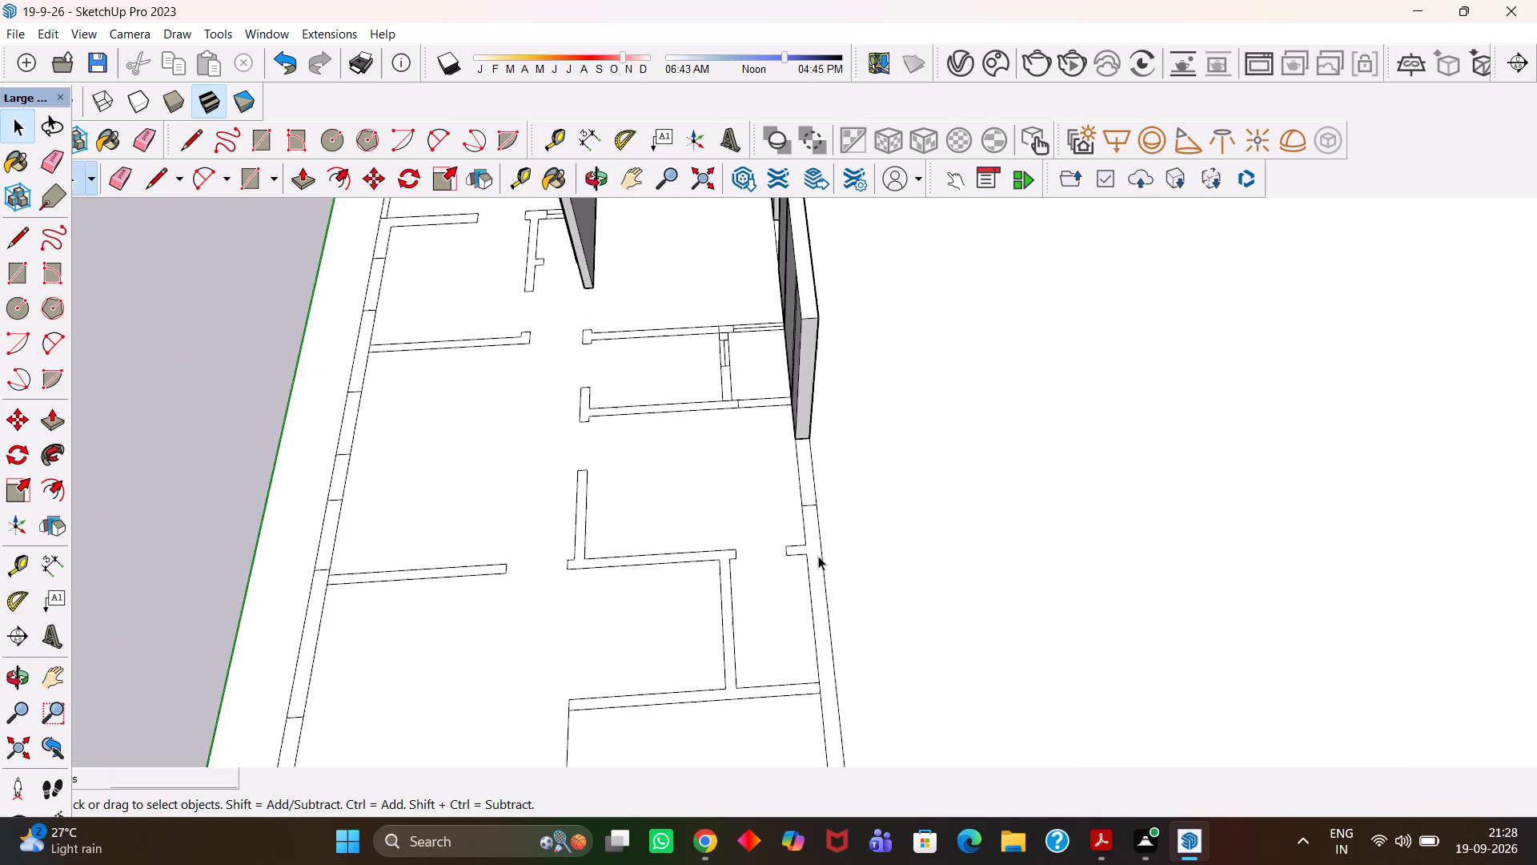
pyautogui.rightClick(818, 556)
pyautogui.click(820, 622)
# Erase the line across the junction where the long cross partition meets the outer side wall.
pyautogui.scroll(1, 811, 682)
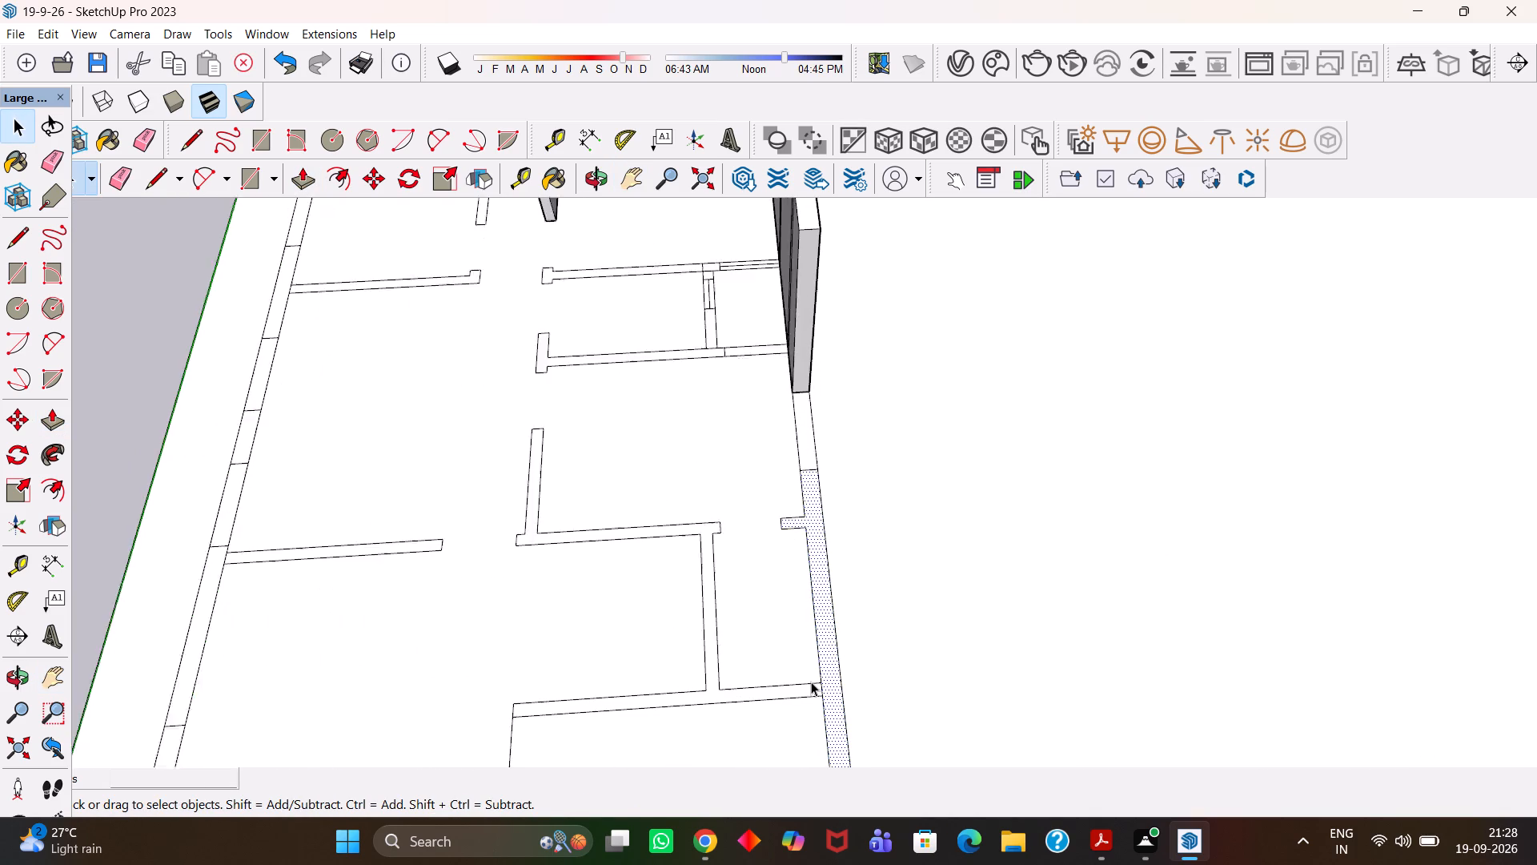
pyautogui.scroll(4, 811, 682)
pyautogui.press('e')
pyautogui.moveTo(829, 686); pyautogui.dragTo(820, 686)
pyautogui.scroll(-6, 818, 682)
# Group the connected wall outline made of the near end wall, outer side wall and joined cross partitions.
pyautogui.press('h')
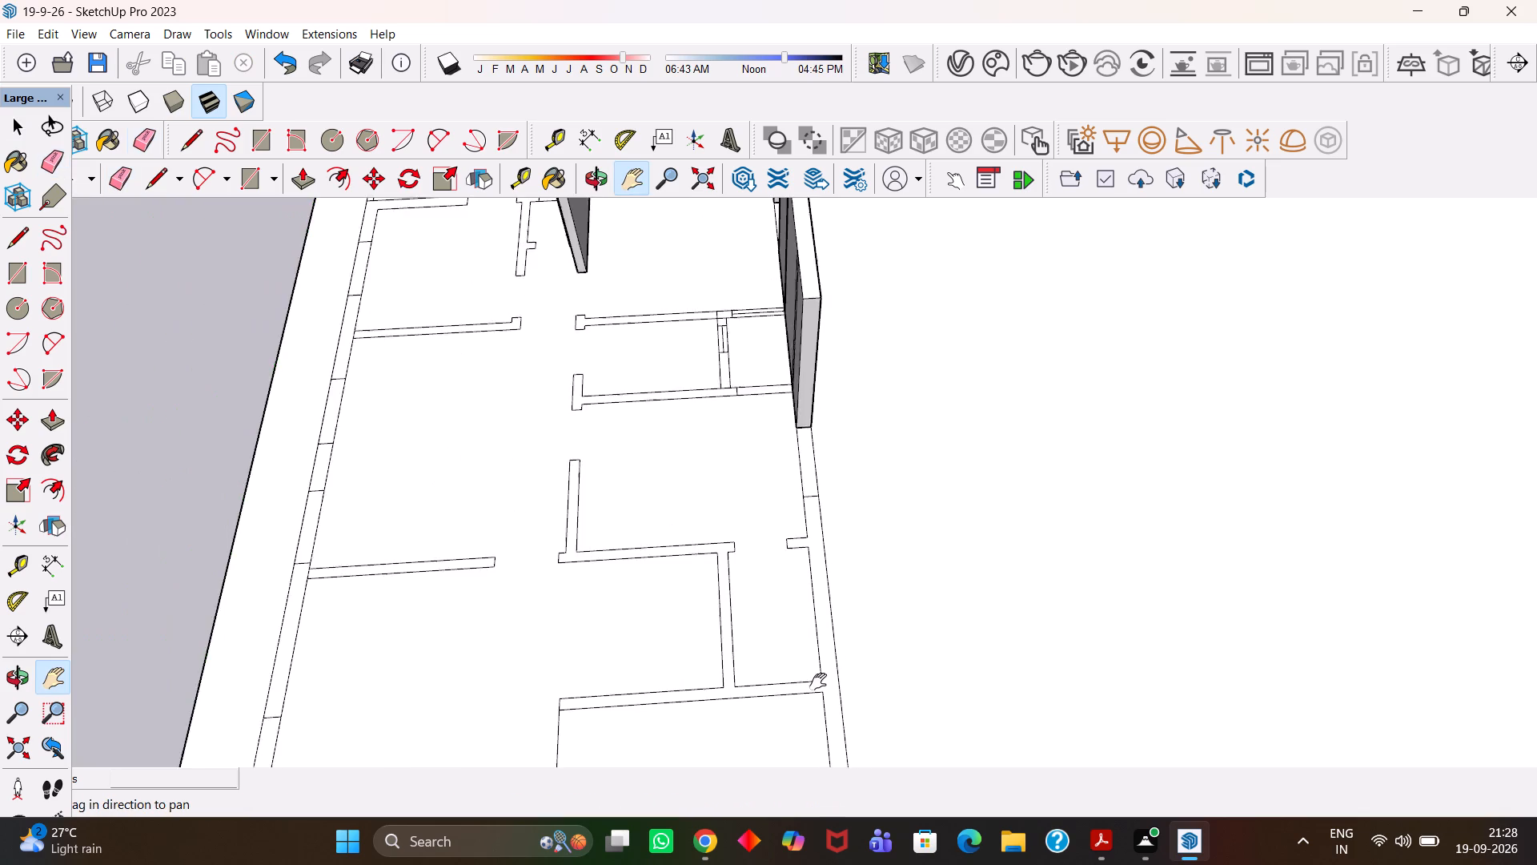
pyautogui.moveTo(818, 682); pyautogui.dragTo(824, 577)
pyautogui.scroll(4, 834, 569)
pyautogui.scroll(-4, 834, 569)
pyautogui.moveTo(830, 537); pyautogui.dragTo(833, 561)
pyautogui.scroll(3, 833, 561)
pyautogui.press('space')
pyautogui.doubleClick(830, 533)
pyautogui.rightClick(830, 533)
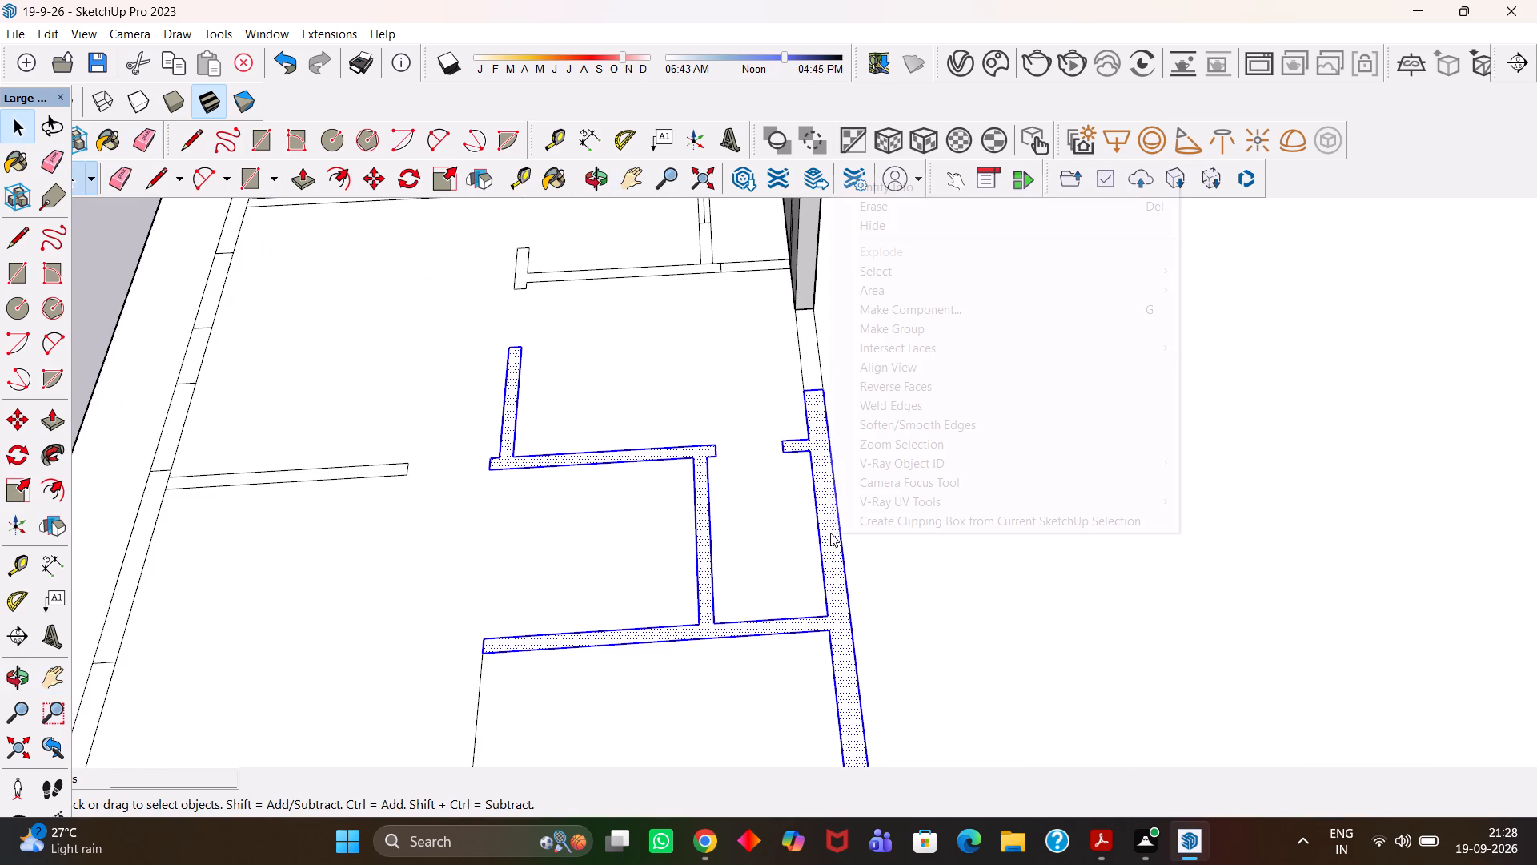
pyautogui.click(897, 333)
# Extrude the grouped end wall, side wall and partition face upward 10' with Push/Pull and exit the group.
pyautogui.scroll(2, 797, 501)
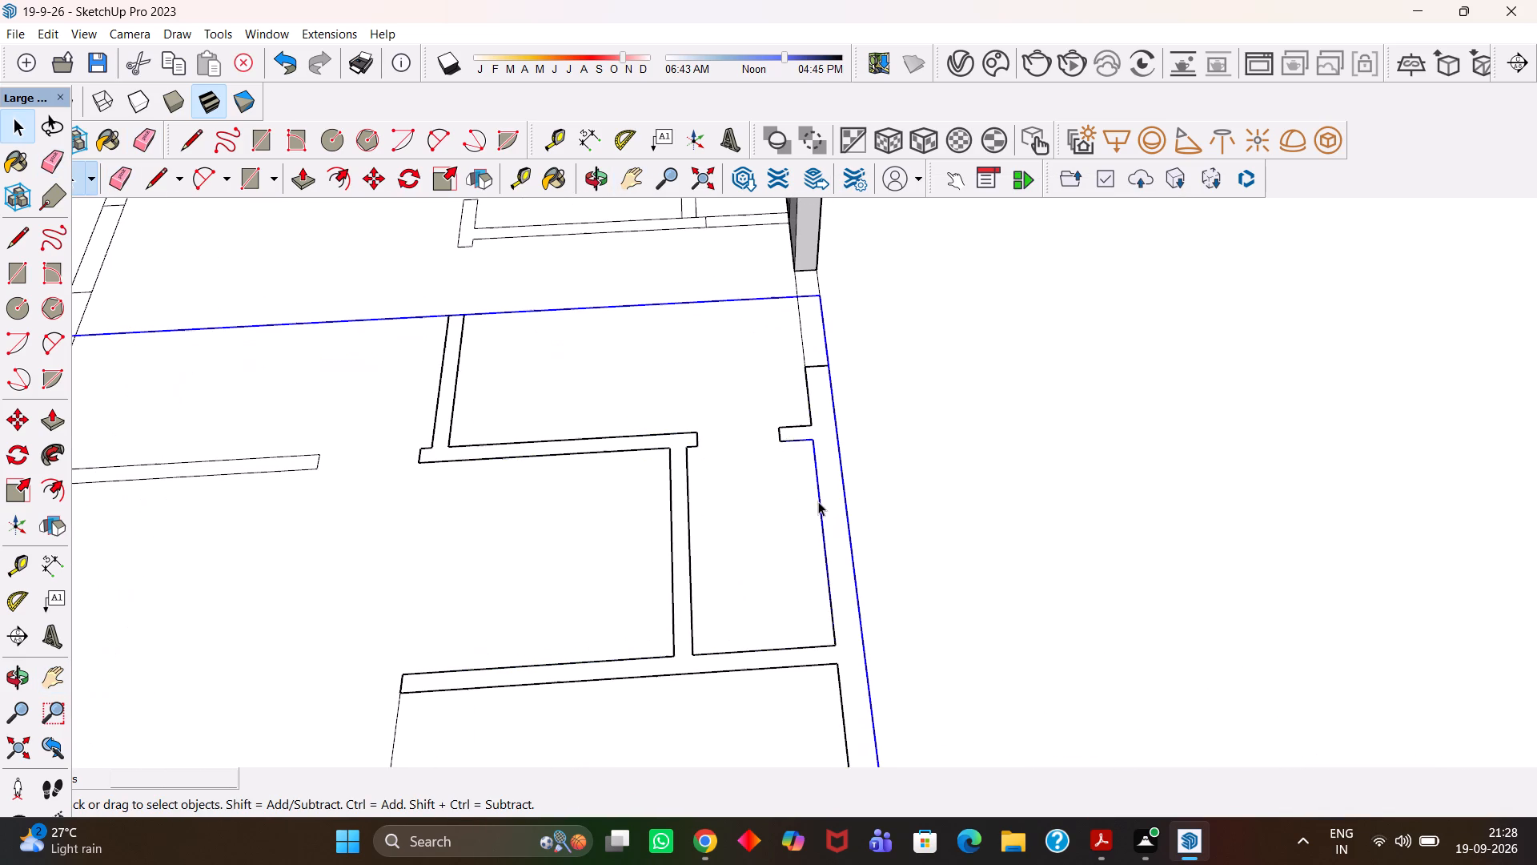
pyautogui.tripleClick(833, 508)
pyautogui.click(833, 505)
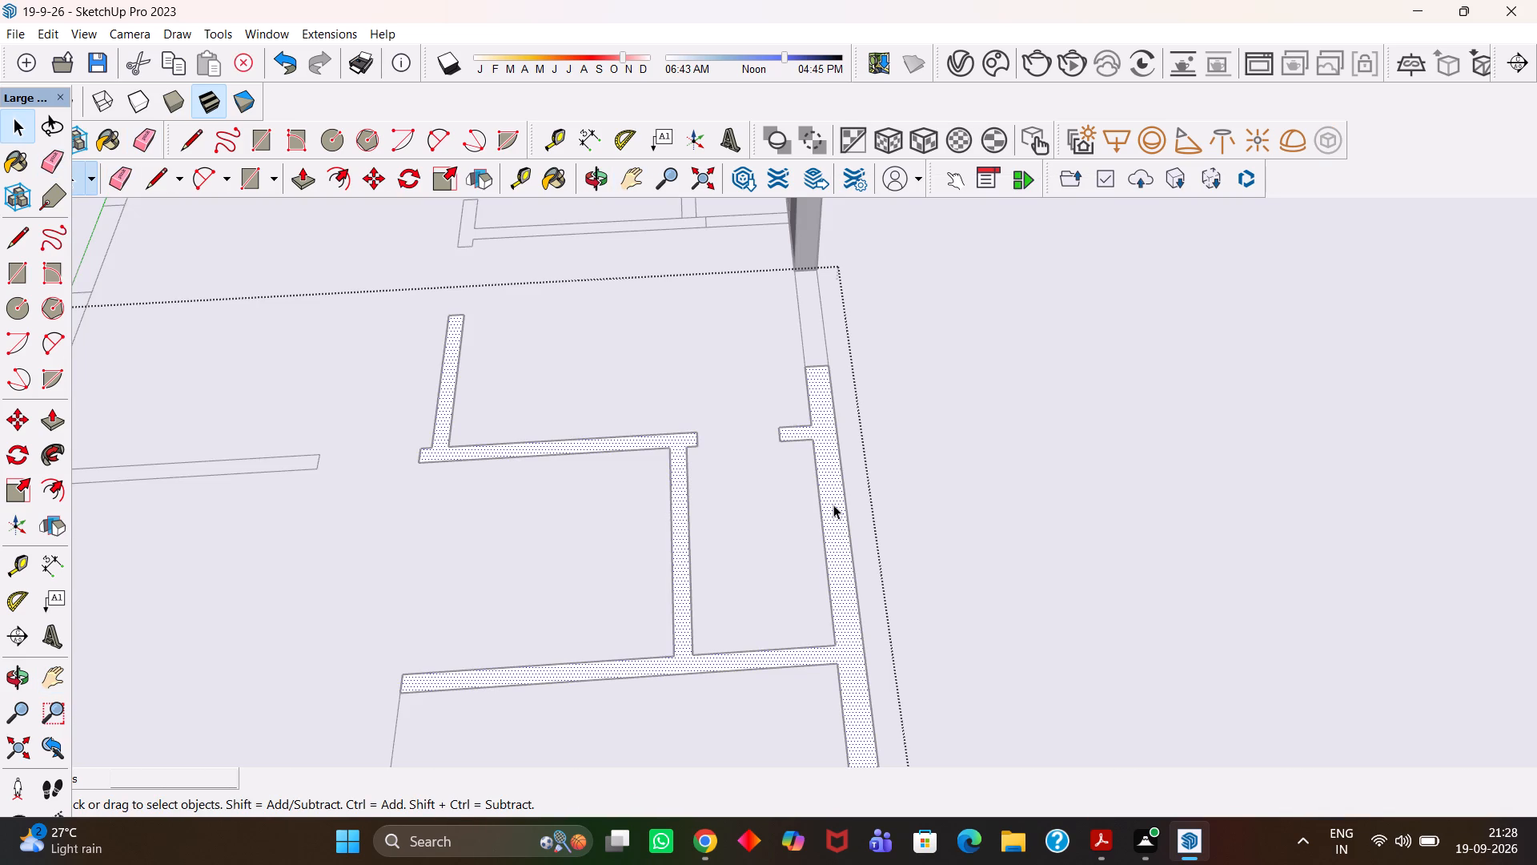
pyautogui.scroll(-2, 833, 505)
pyautogui.press('p')
pyautogui.click(833, 505)
pyautogui.write("10'")
pyautogui.press('Return')
pyautogui.press('h')
pyautogui.scroll(-4, 811, 409)
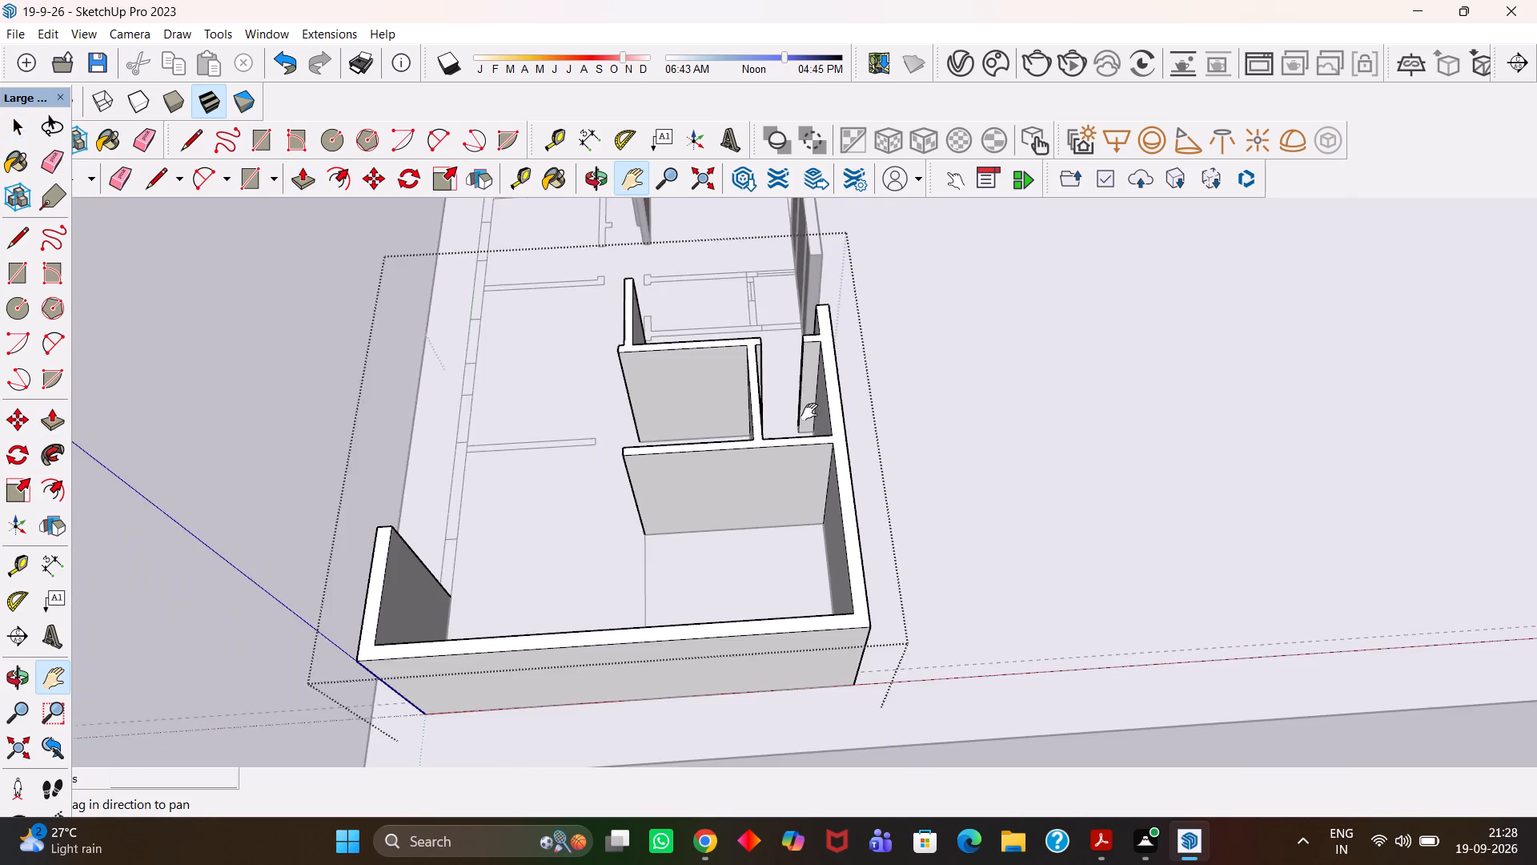
pyautogui.scroll(-11, 809, 412)
pyautogui.middleClick(818, 445)
pyautogui.scroll(3, 818, 445)
pyautogui.press('space')
pyautogui.click(503, 279)
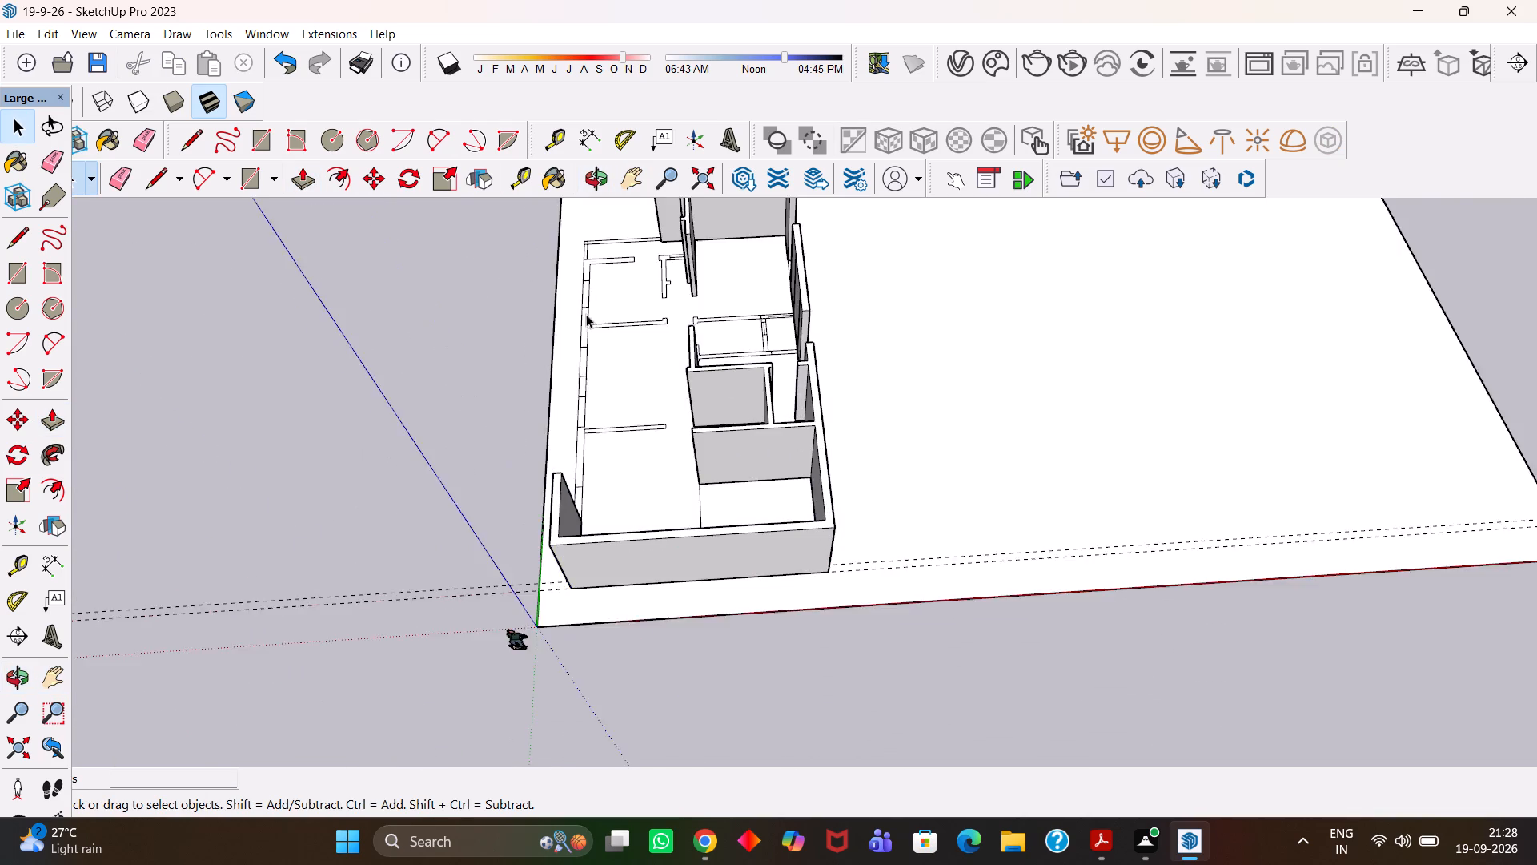
# Inside the raised side-wall group, pull the narrow inner-face strip out to the line across the adjoining cross partition, then exit the group.
pyautogui.scroll(7, 678, 342)
pyautogui.scroll(-5, 679, 345)
pyautogui.press('h')
pyautogui.moveTo(764, 368); pyautogui.dragTo(801, 478)
pyautogui.scroll(7, 803, 477)
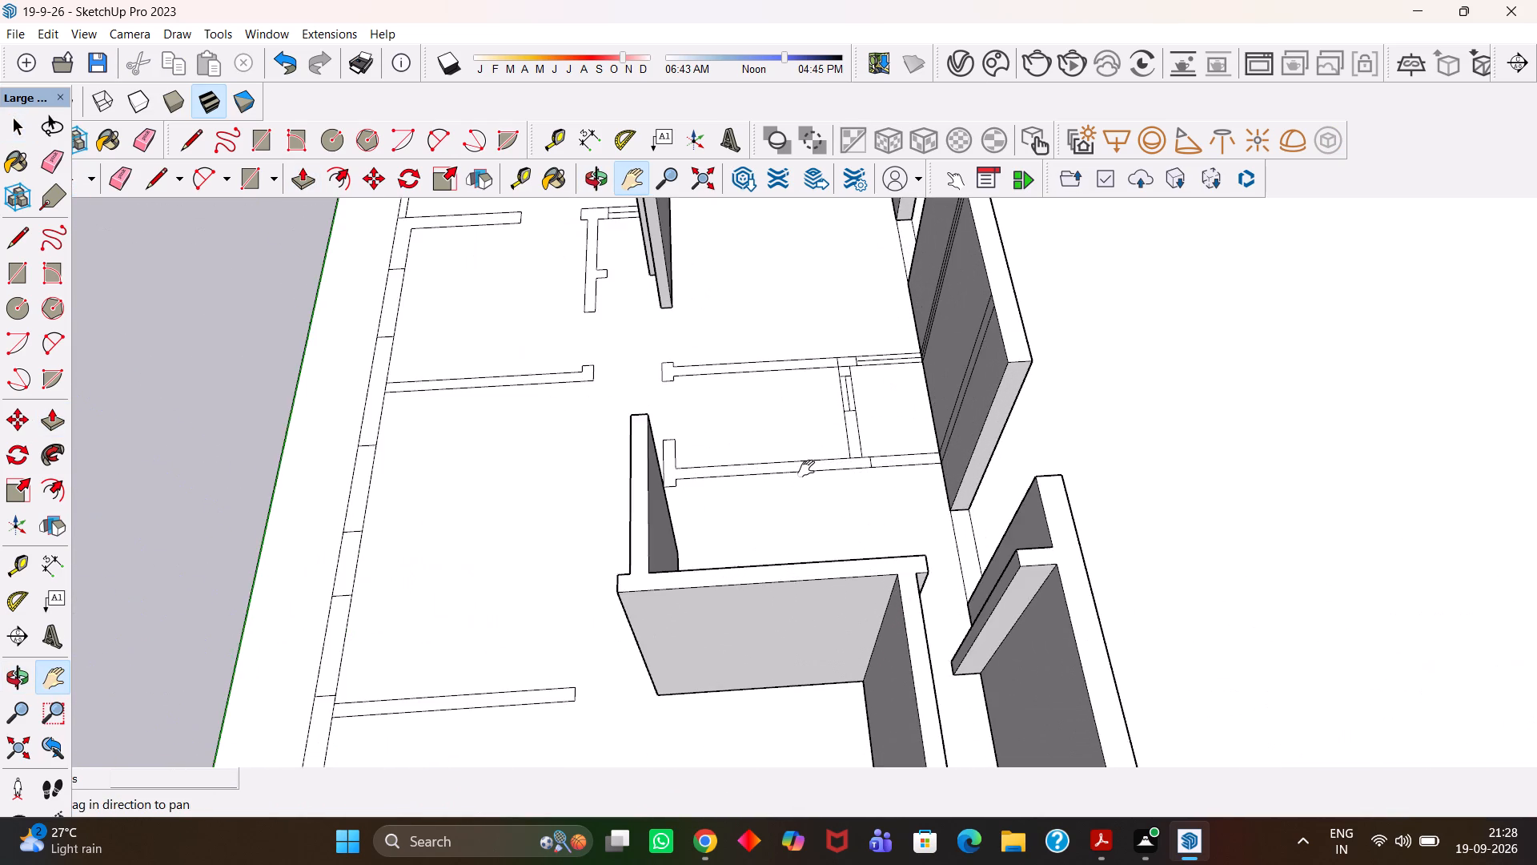
pyautogui.moveTo(806, 469); pyautogui.dragTo(747, 524)
pyautogui.scroll(10, 809, 525)
pyautogui.press('space')
pyautogui.click(844, 501)
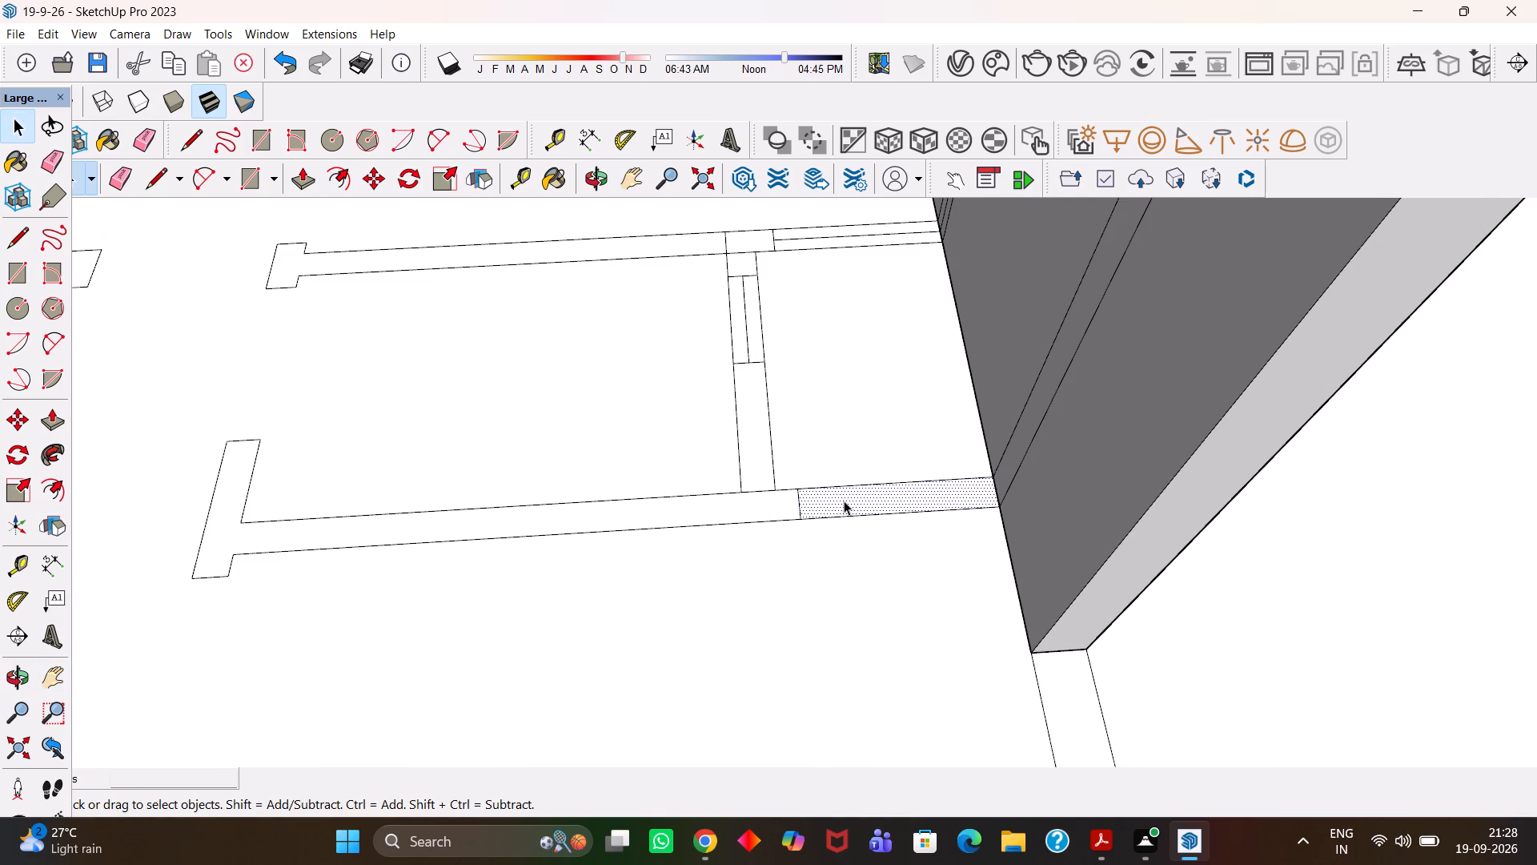
pyautogui.scroll(6, 942, 517)
pyautogui.click(1033, 469)
pyautogui.doubleClick(1023, 461)
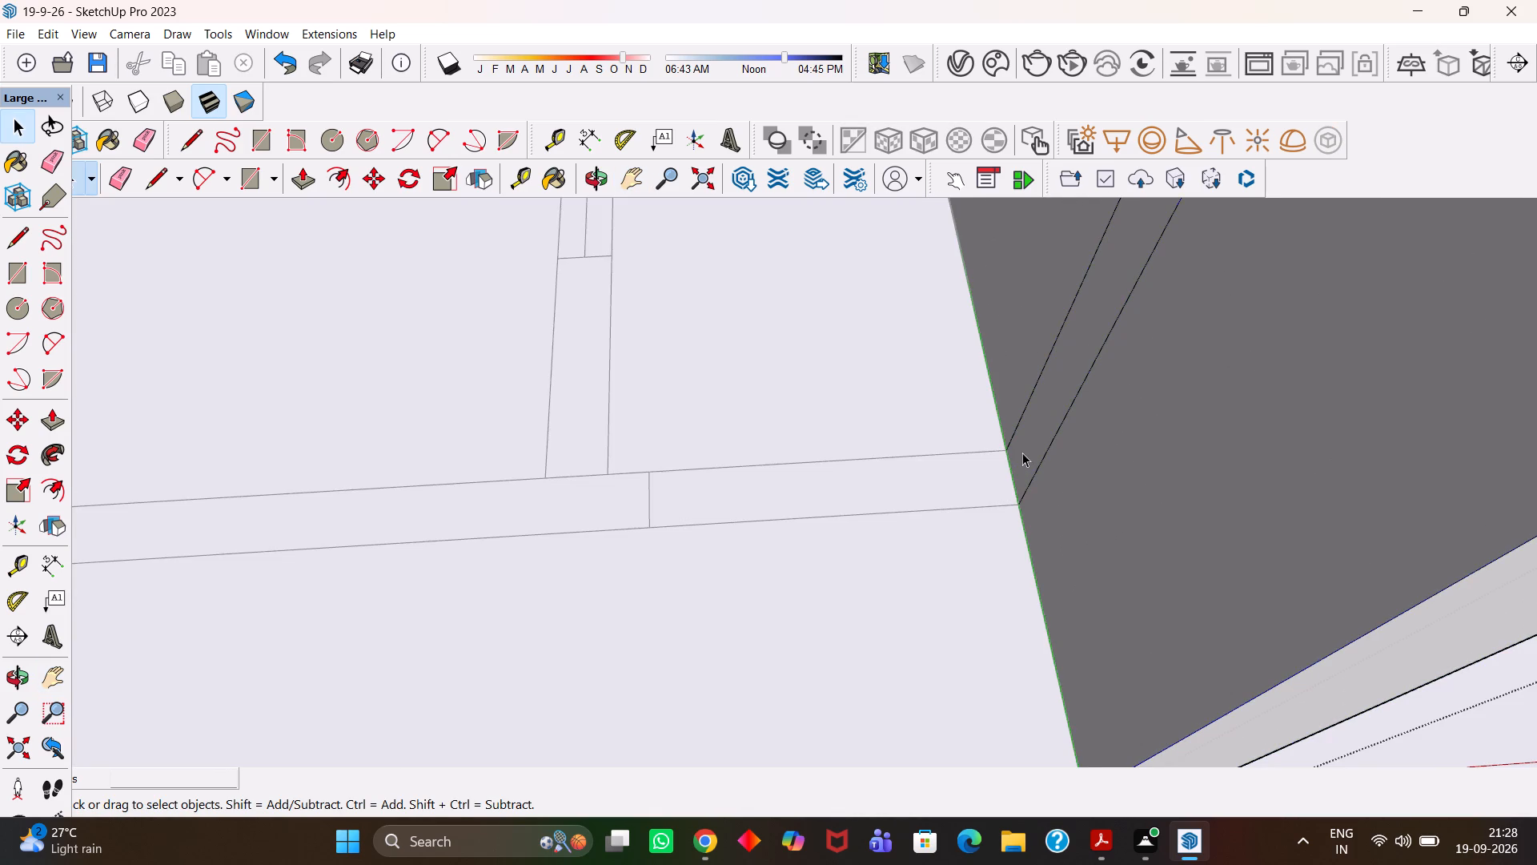
pyautogui.click(1022, 453)
pyautogui.scroll(2, 1023, 454)
pyautogui.press('p')
pyautogui.click(1023, 457)
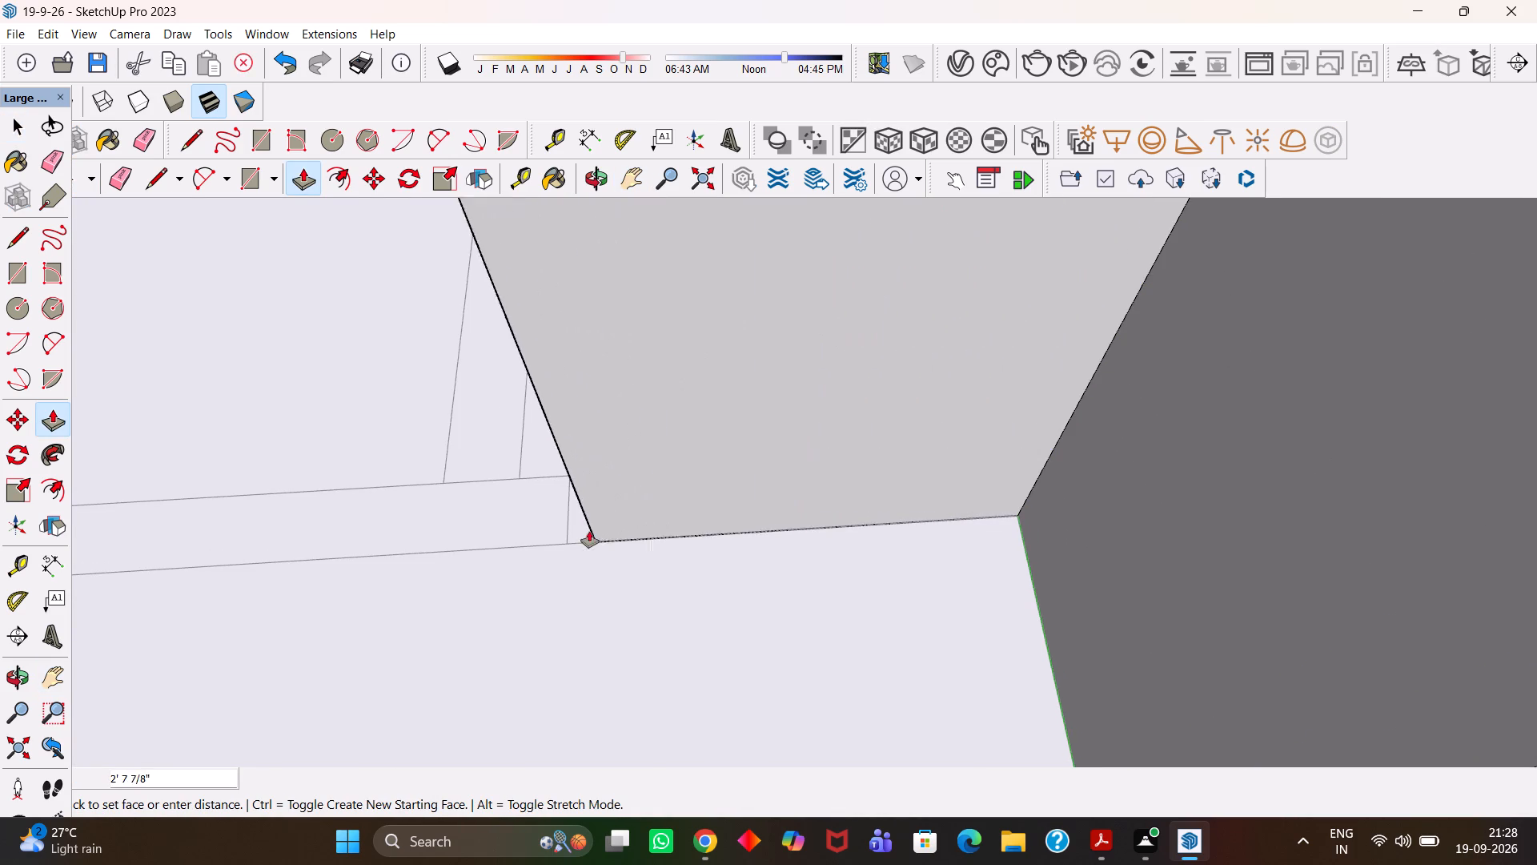
pyautogui.click(569, 540)
pyautogui.scroll(-5, 582, 540)
pyautogui.press('h')
pyautogui.moveTo(557, 524); pyautogui.dragTo(926, 590)
pyautogui.scroll(-6, 891, 575)
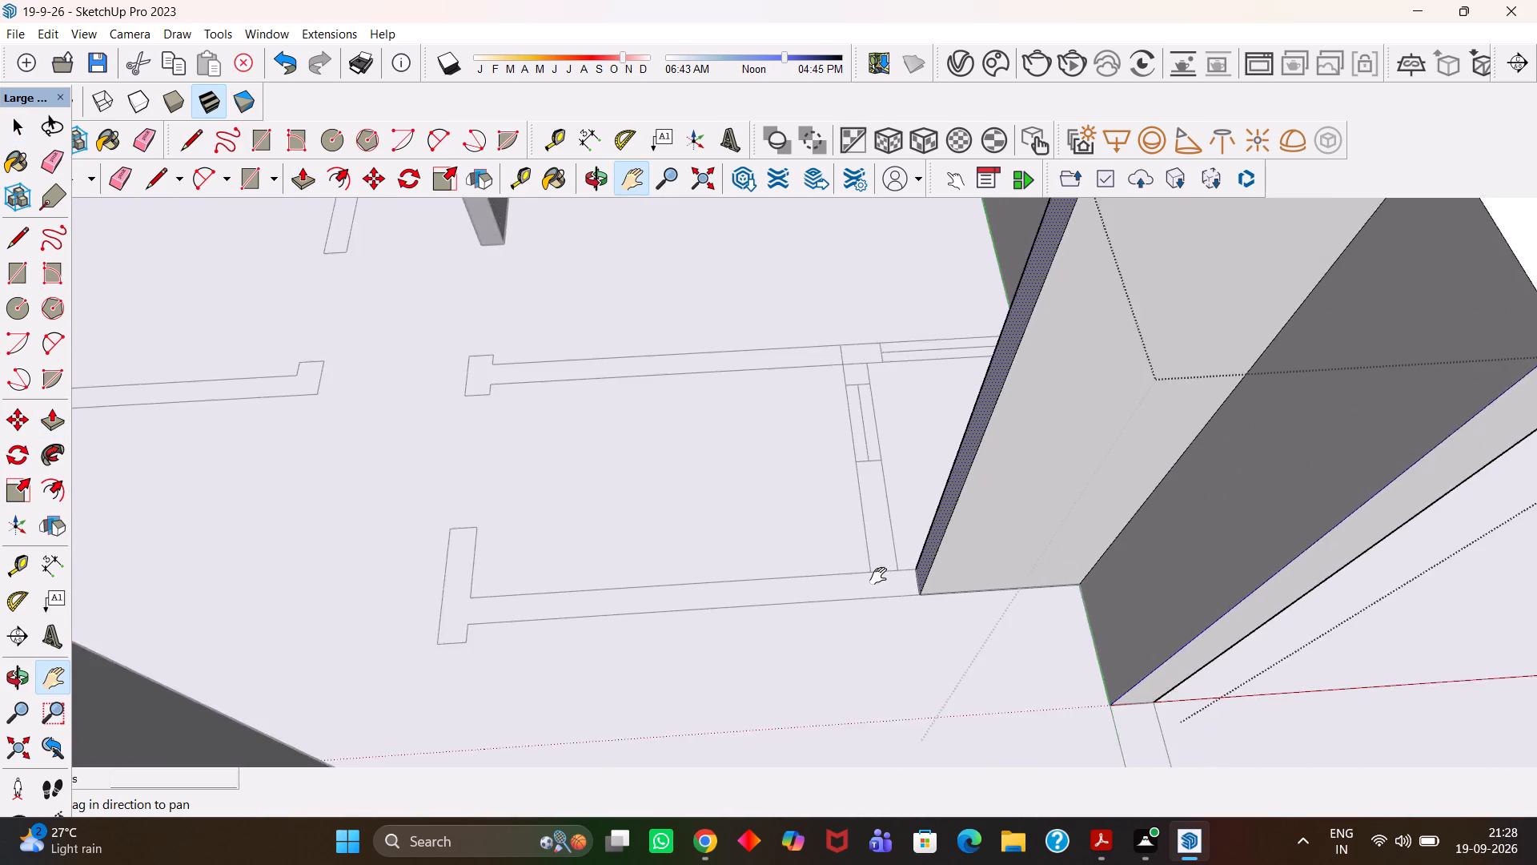
pyautogui.scroll(-4, 878, 576)
pyautogui.scroll(4, 862, 580)
pyautogui.press('space')
pyautogui.click(825, 581)
# Erase the line where the short perpendicular partition meets the cross partition beside the pulled-out wall strip.
pyautogui.click(825, 581)
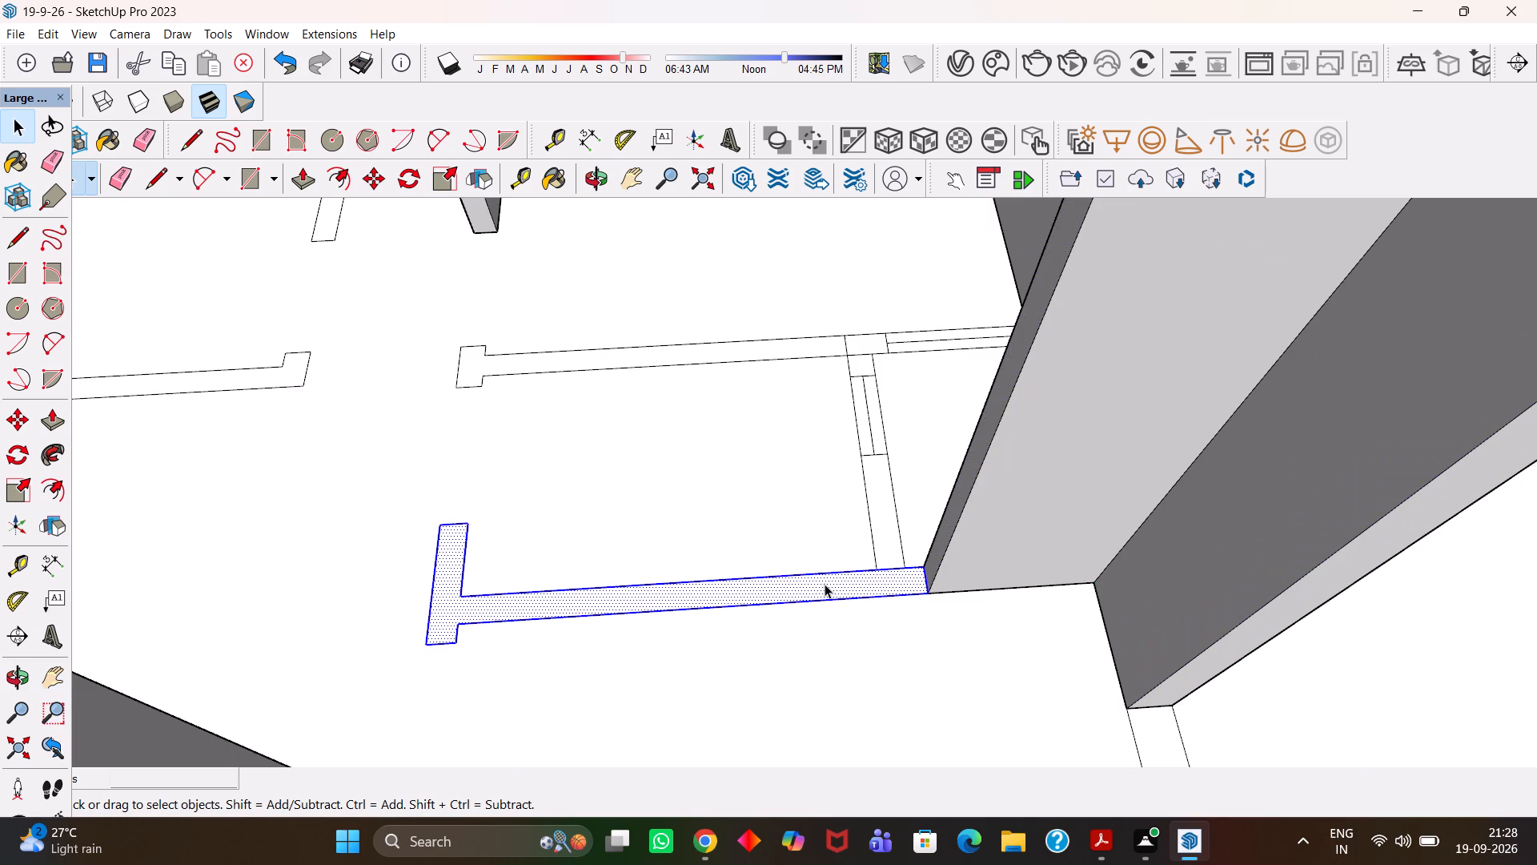
pyautogui.doubleClick(825, 584)
pyautogui.scroll(3, 854, 582)
pyautogui.press('e')
pyautogui.moveTo(901, 576); pyautogui.dragTo(899, 560)
pyautogui.press('space')
# Group the merged cross partition and short perpendicular partition of the small room.
pyautogui.doubleClick(888, 578)
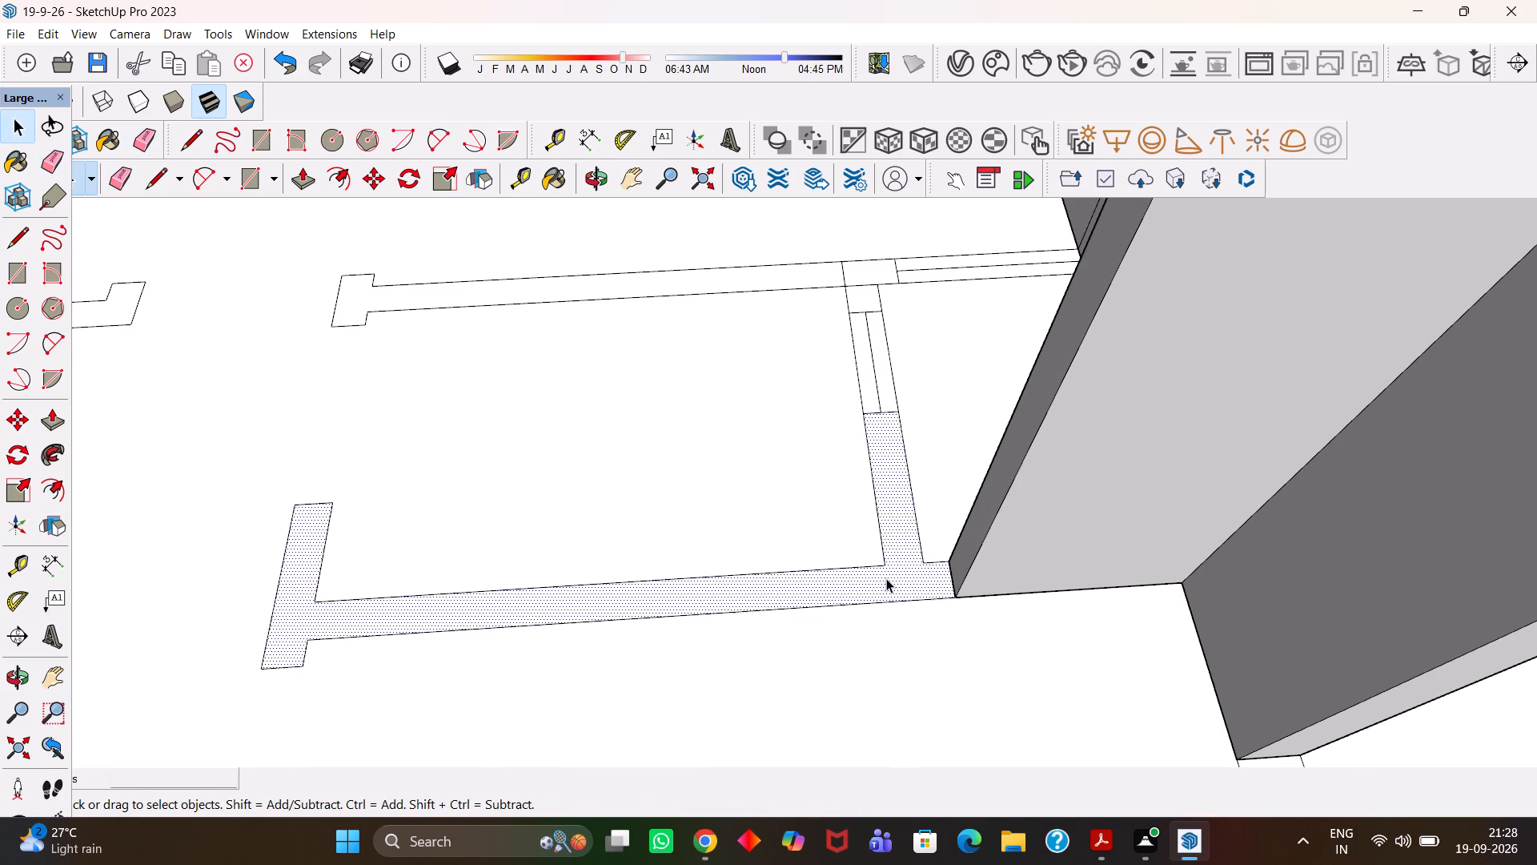
pyautogui.rightClick(886, 578)
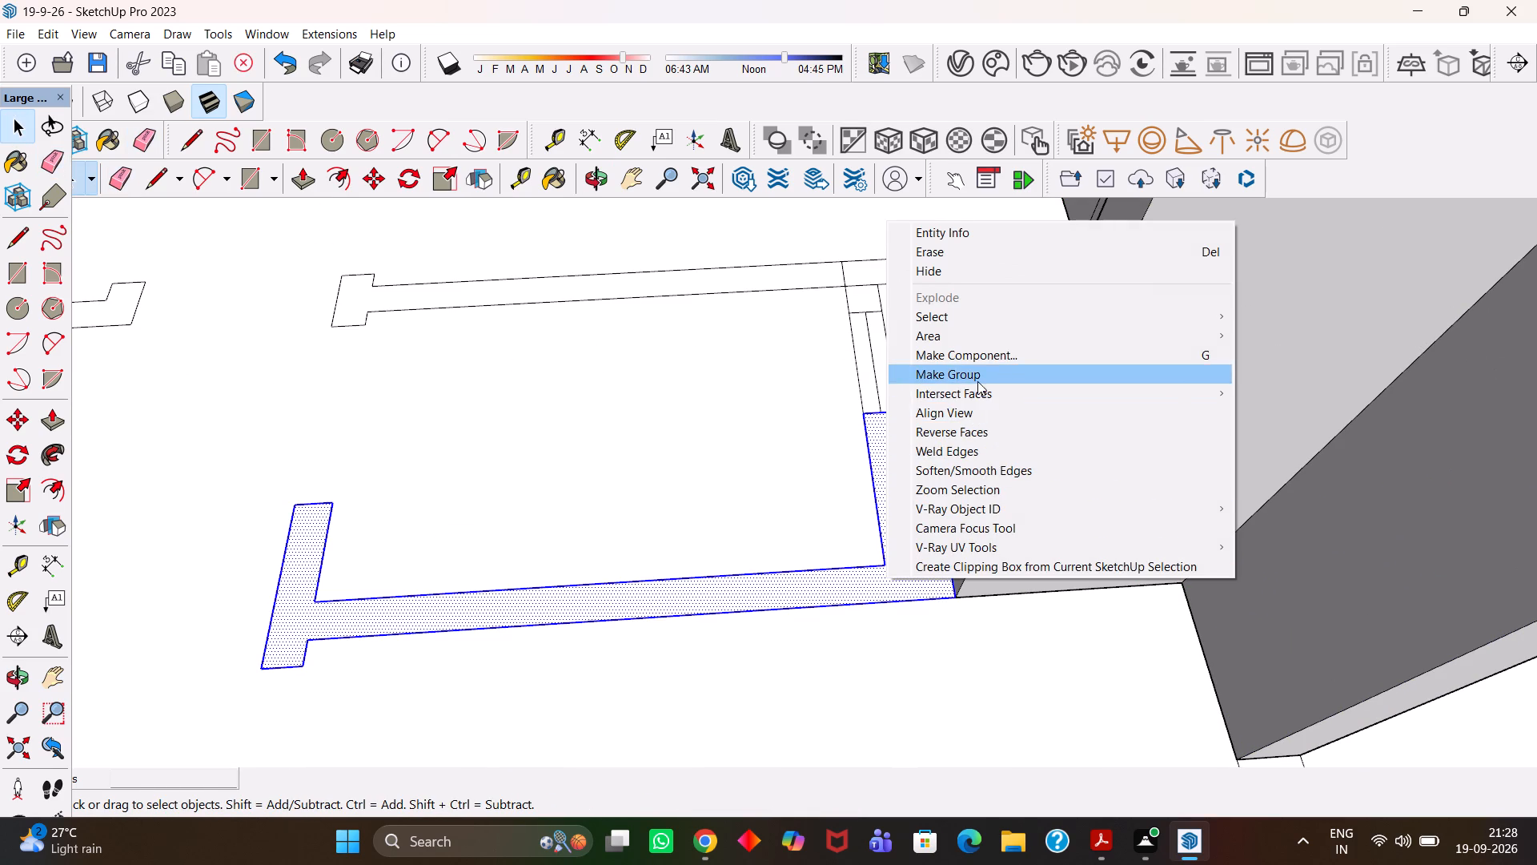
pyautogui.click(978, 380)
# Extrude the grouped small-room partition face up to the top of the adjacent raised wall and exit the group.
pyautogui.doubleClick(902, 561)
pyautogui.click(892, 566)
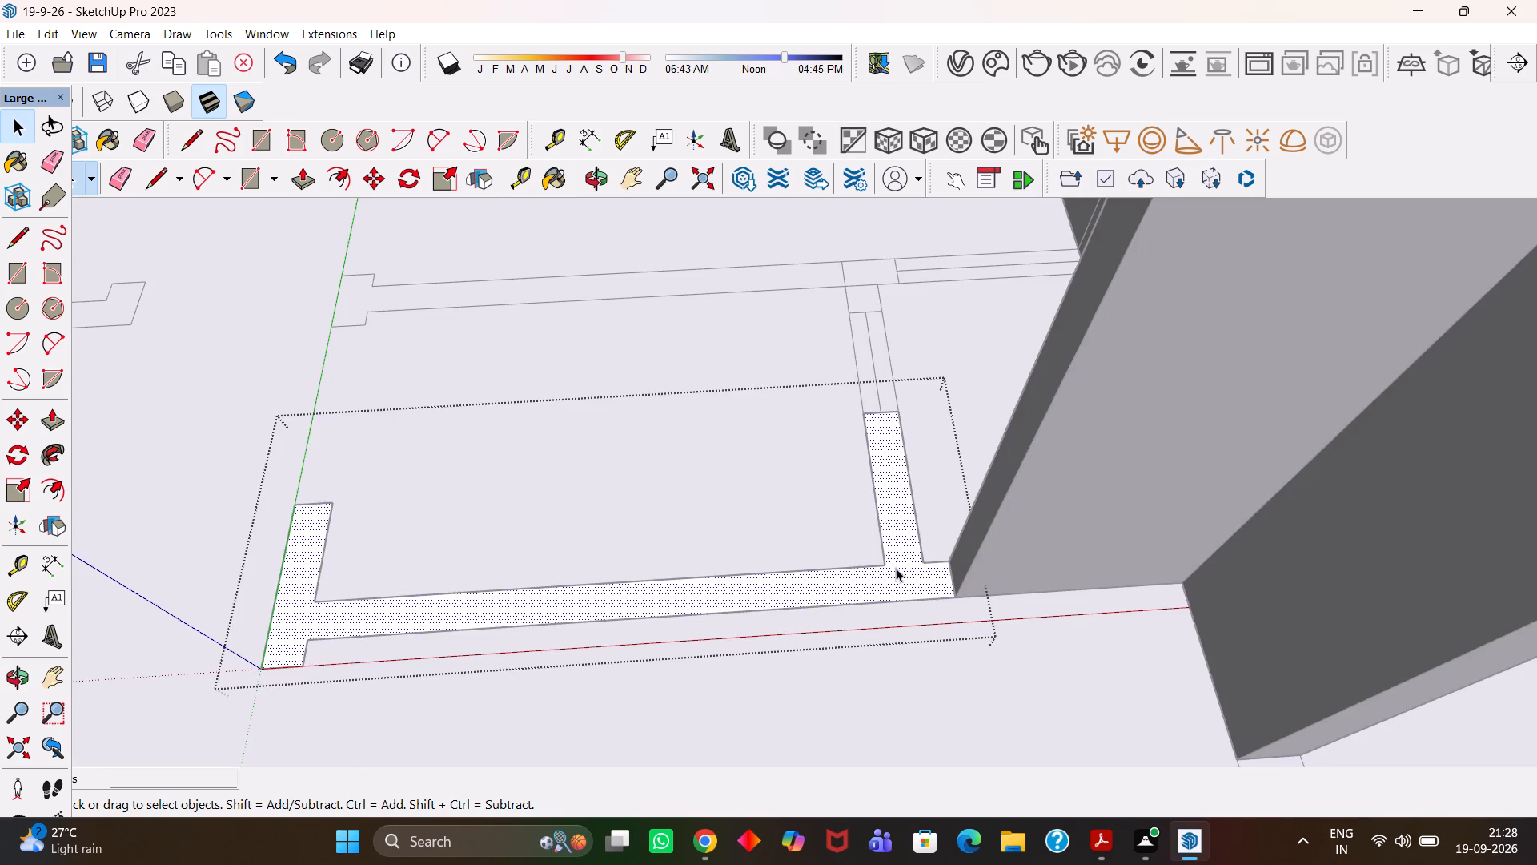
pyautogui.scroll(-8, 899, 571)
pyautogui.press('p')
pyautogui.click(901, 574)
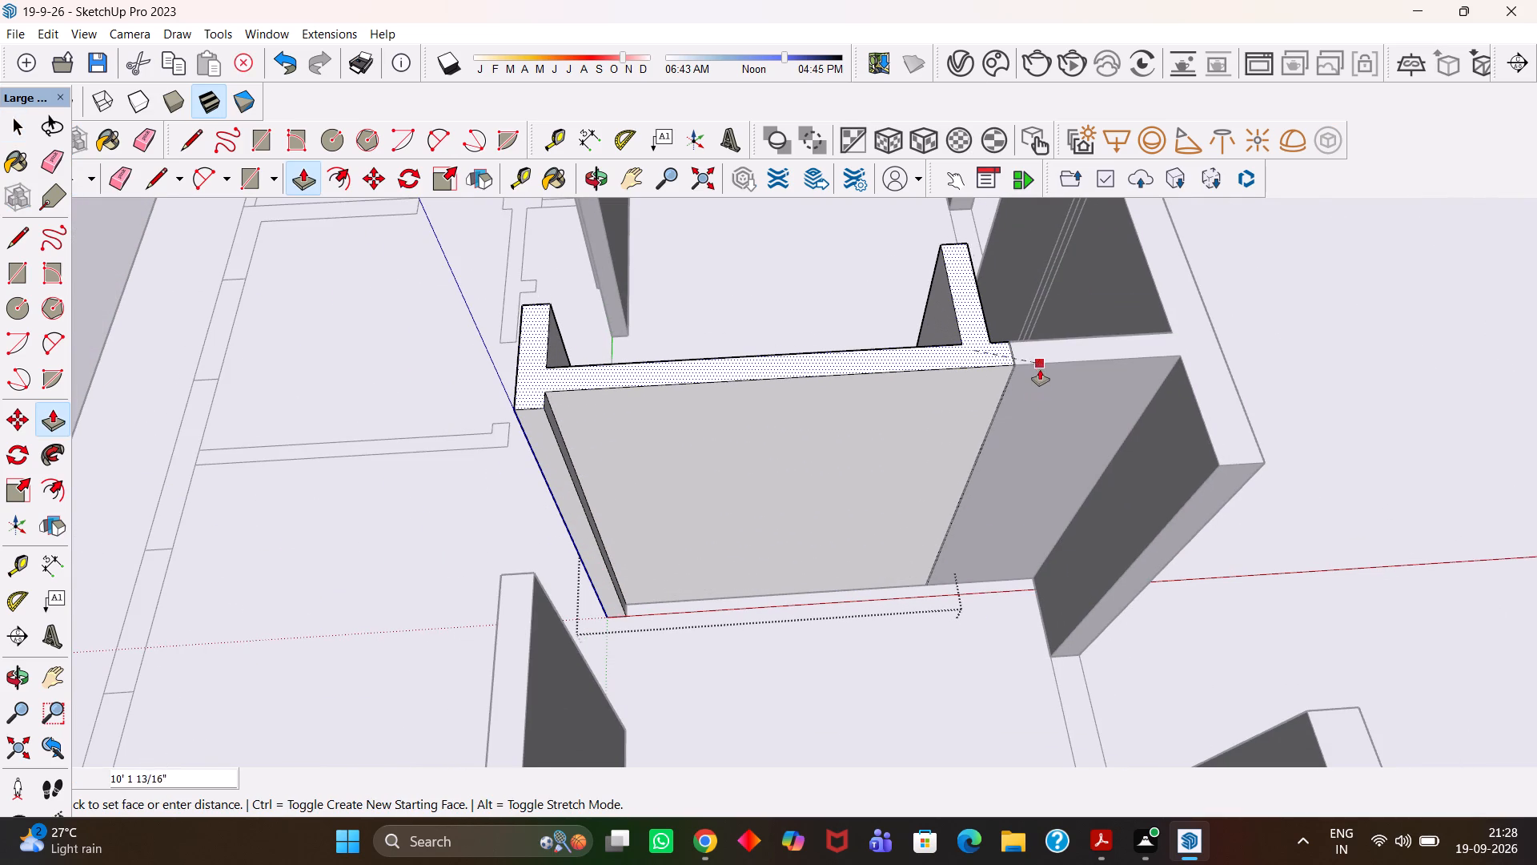
pyautogui.click(1029, 358)
pyautogui.press('h')
pyautogui.scroll(-5, 957, 426)
pyautogui.moveTo(752, 416); pyautogui.dragTo(1029, 466, button='middle')
pyautogui.scroll(4, 767, 455)
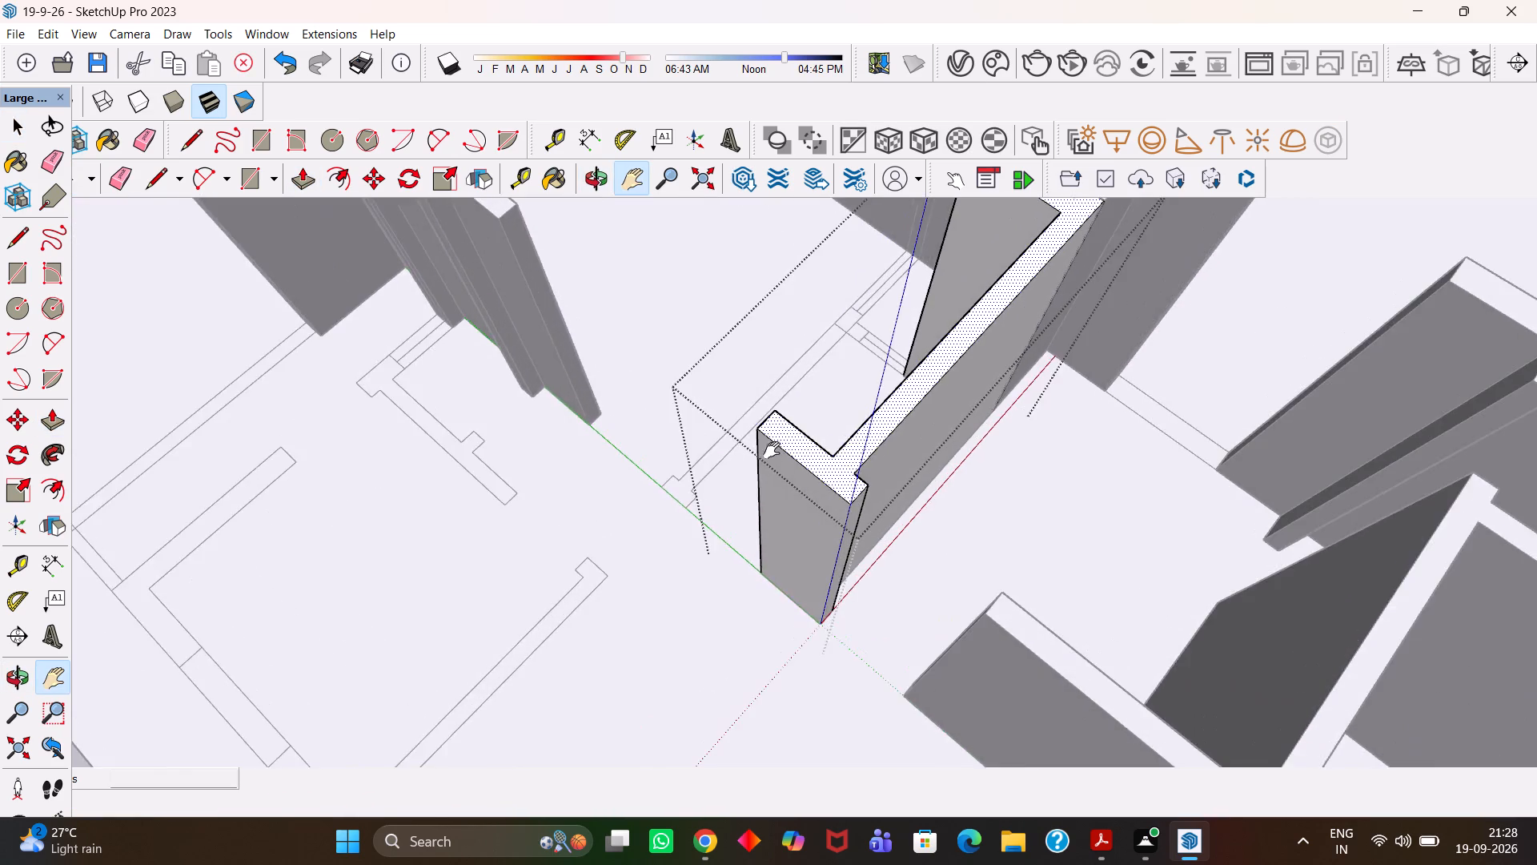
pyautogui.moveTo(700, 446); pyautogui.dragTo(915, 444, button='middle')
pyautogui.scroll(1, 914, 445)
pyautogui.scroll(-4, 915, 444)
pyautogui.moveTo(716, 414); pyautogui.dragTo(799, 481)
pyautogui.scroll(5, 843, 501)
pyautogui.press('space')
pyautogui.click(826, 425)
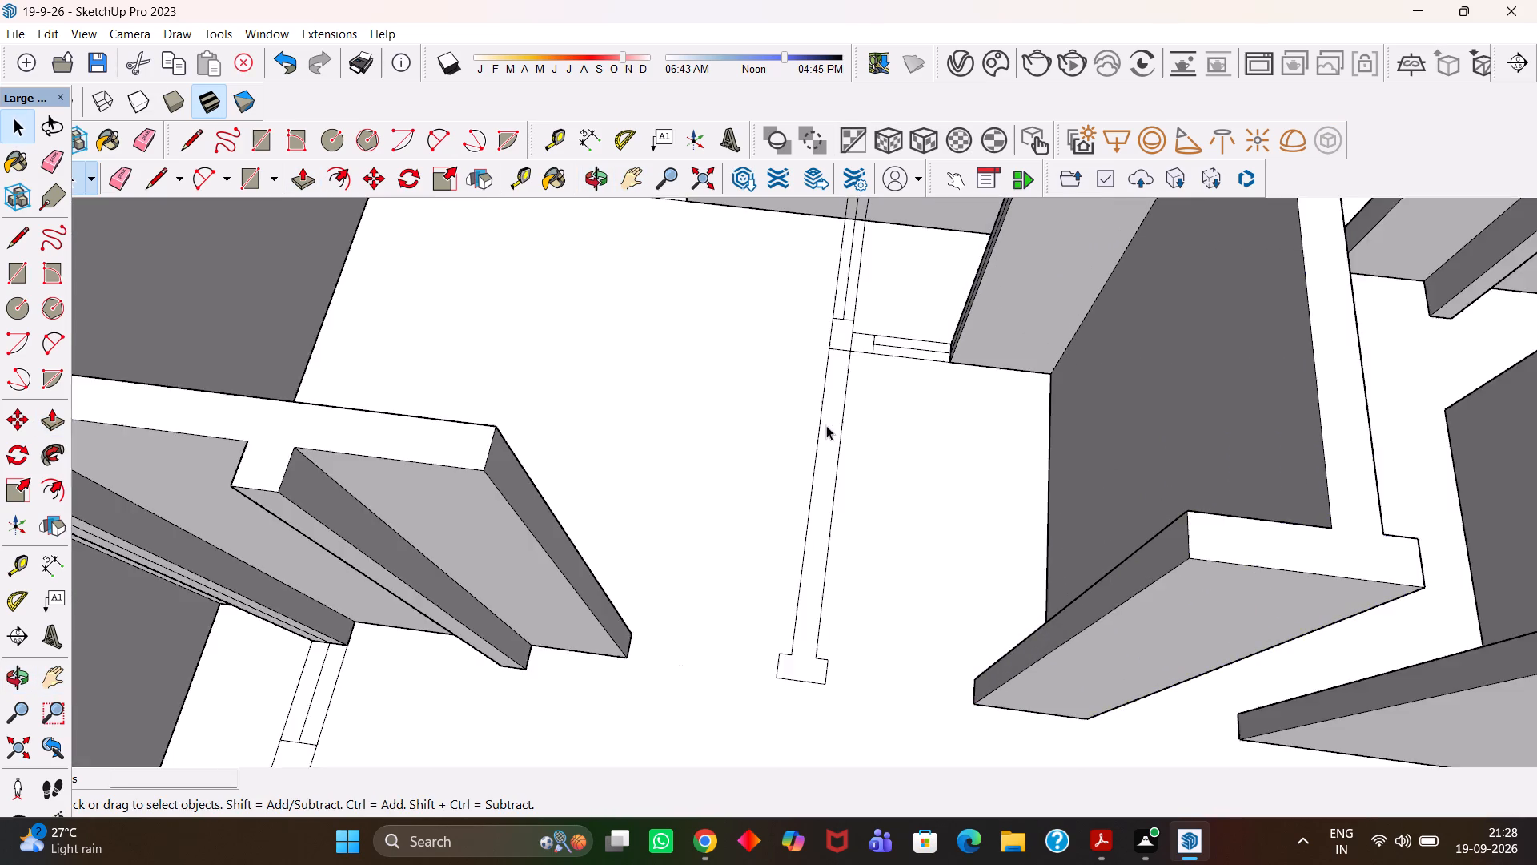
# Group the small room's other long cross partition, the one with the T-shaped free end.
pyautogui.scroll(7, 837, 397)
pyautogui.scroll(-9, 849, 350)
pyautogui.scroll(1, 809, 501)
pyautogui.moveTo(809, 501); pyautogui.dragTo(827, 464, button='middle')
pyautogui.scroll(1, 827, 464)
pyautogui.press('space')
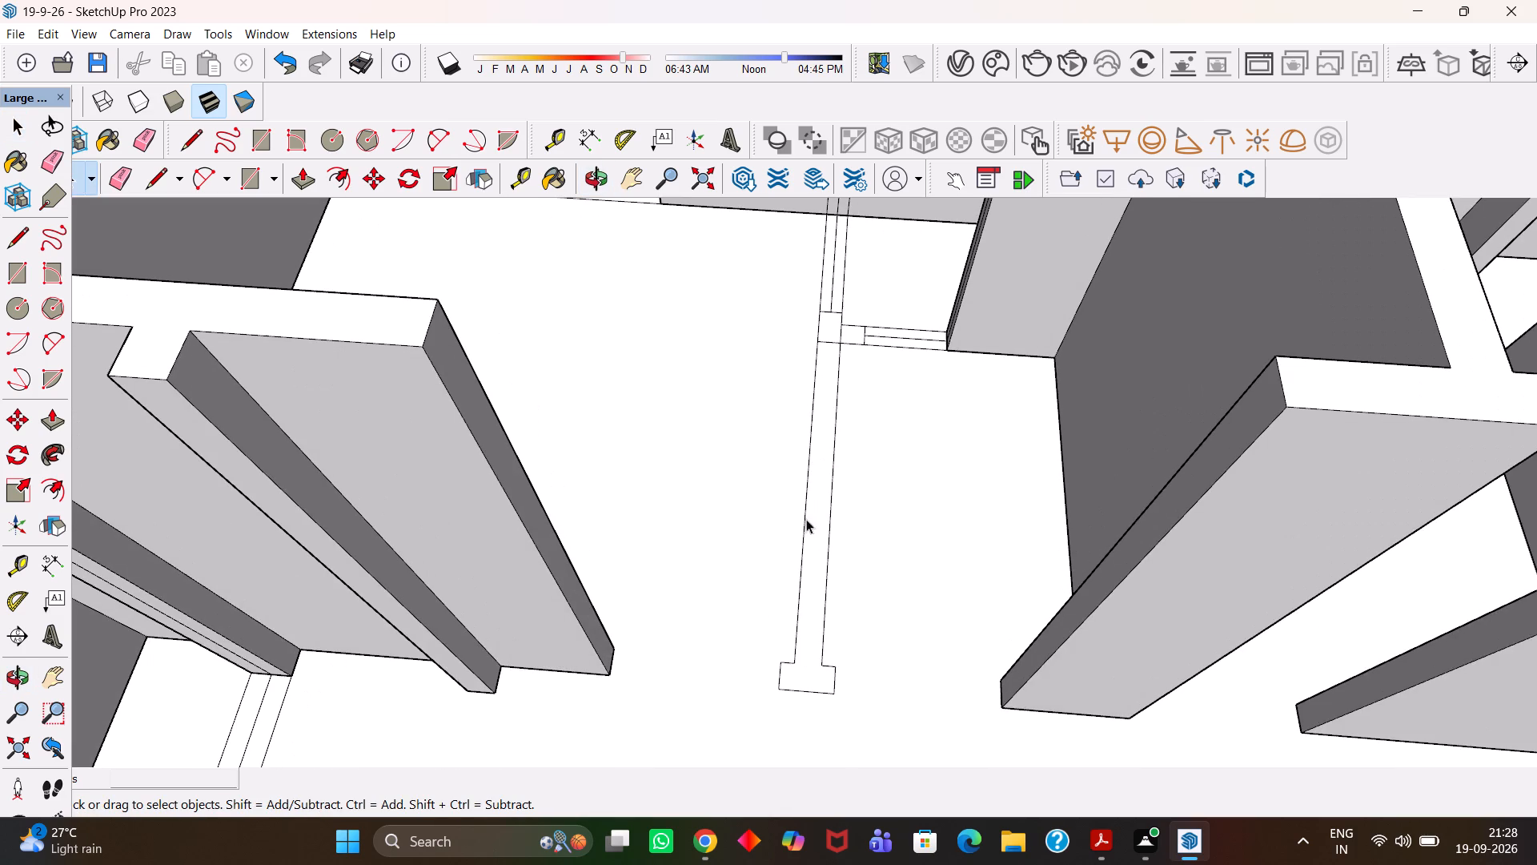
pyautogui.click(817, 550)
pyautogui.scroll(-2, 817, 550)
pyautogui.scroll(2, 817, 550)
pyautogui.doubleClick(817, 550)
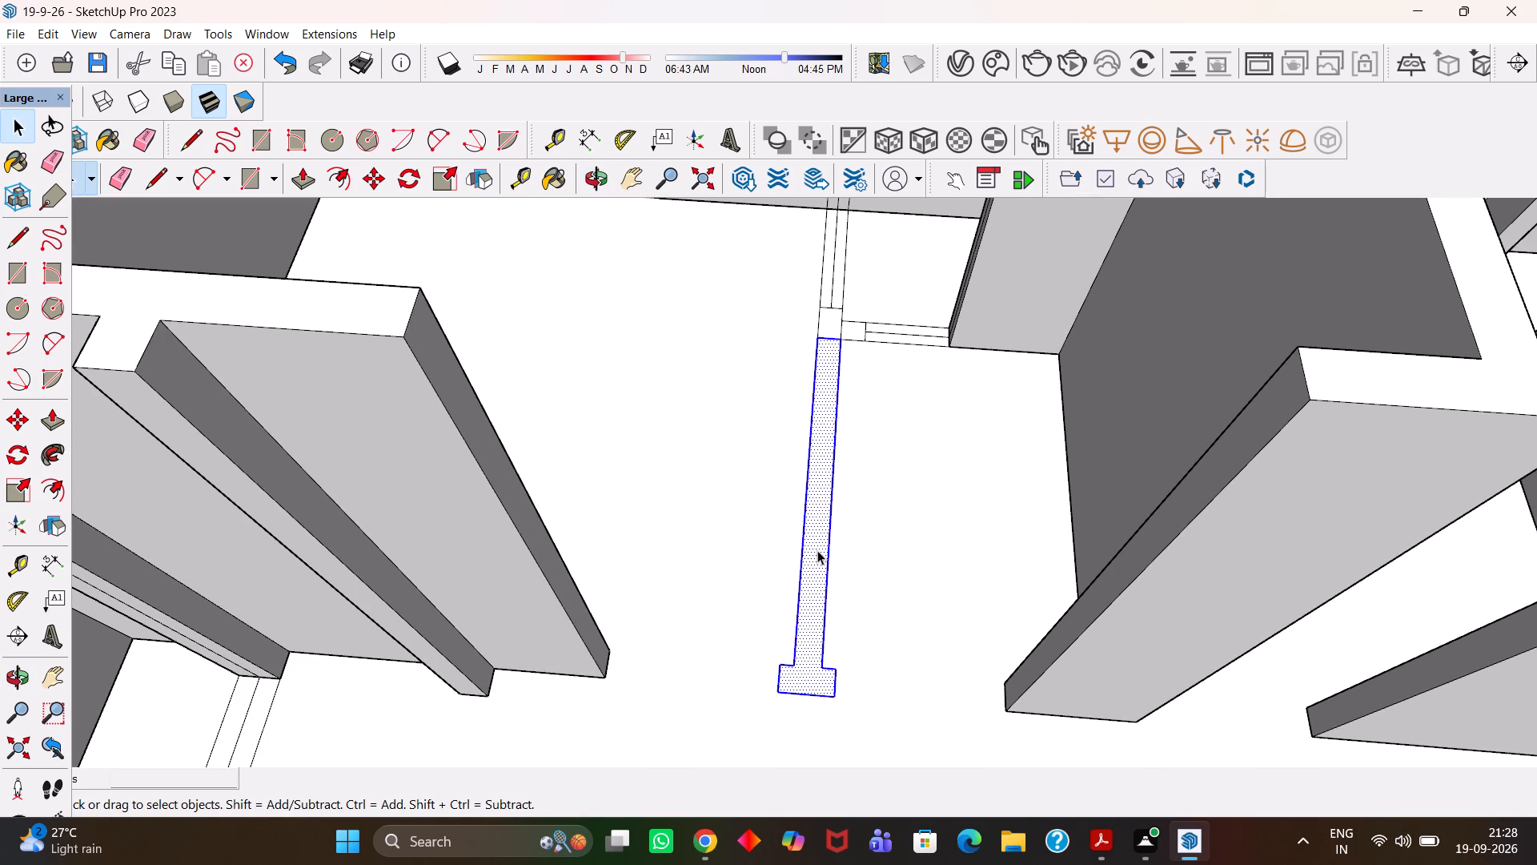
pyautogui.rightClick(817, 550)
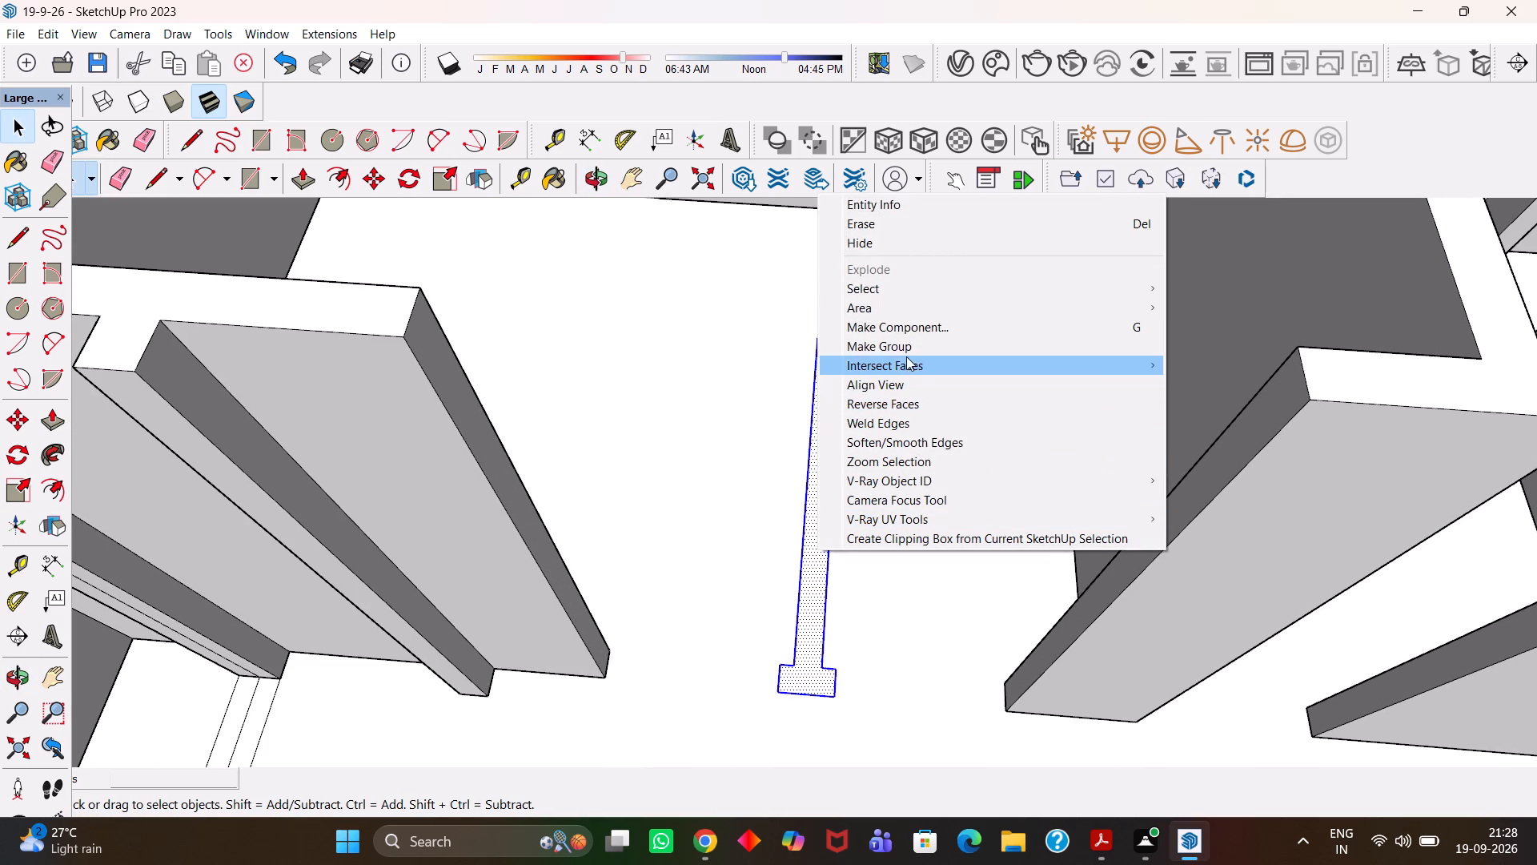
pyautogui.click(906, 351)
# Extrude the grouped T-ended cross partition 10' to match the neighbouring raised walls and exit the group.
pyautogui.scroll(2, 838, 440)
pyautogui.tripleClick(825, 442)
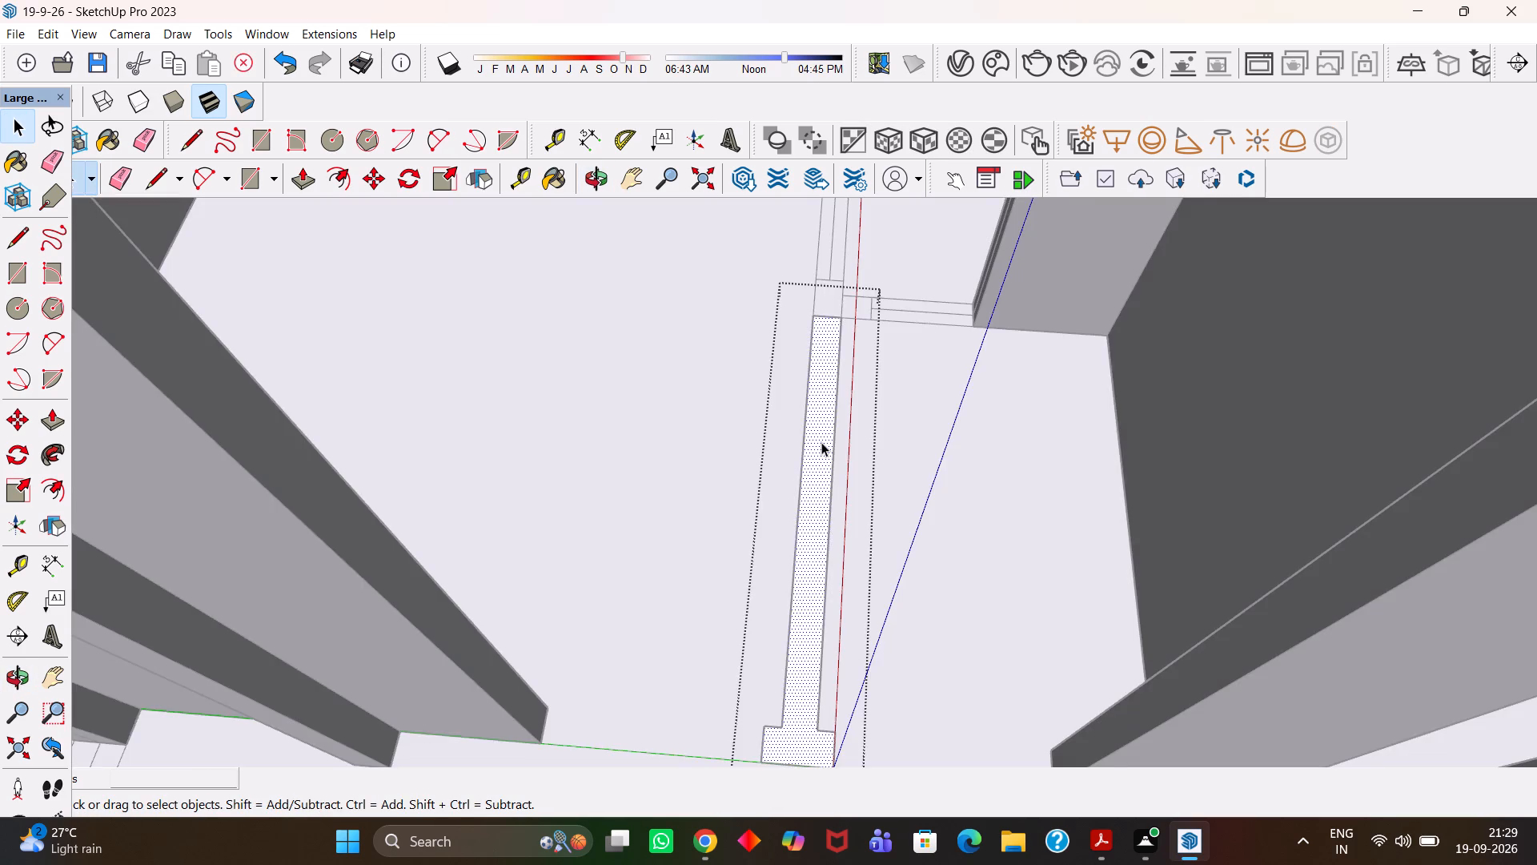
pyautogui.scroll(-6, 821, 442)
pyautogui.press('p')
pyautogui.click(821, 442)
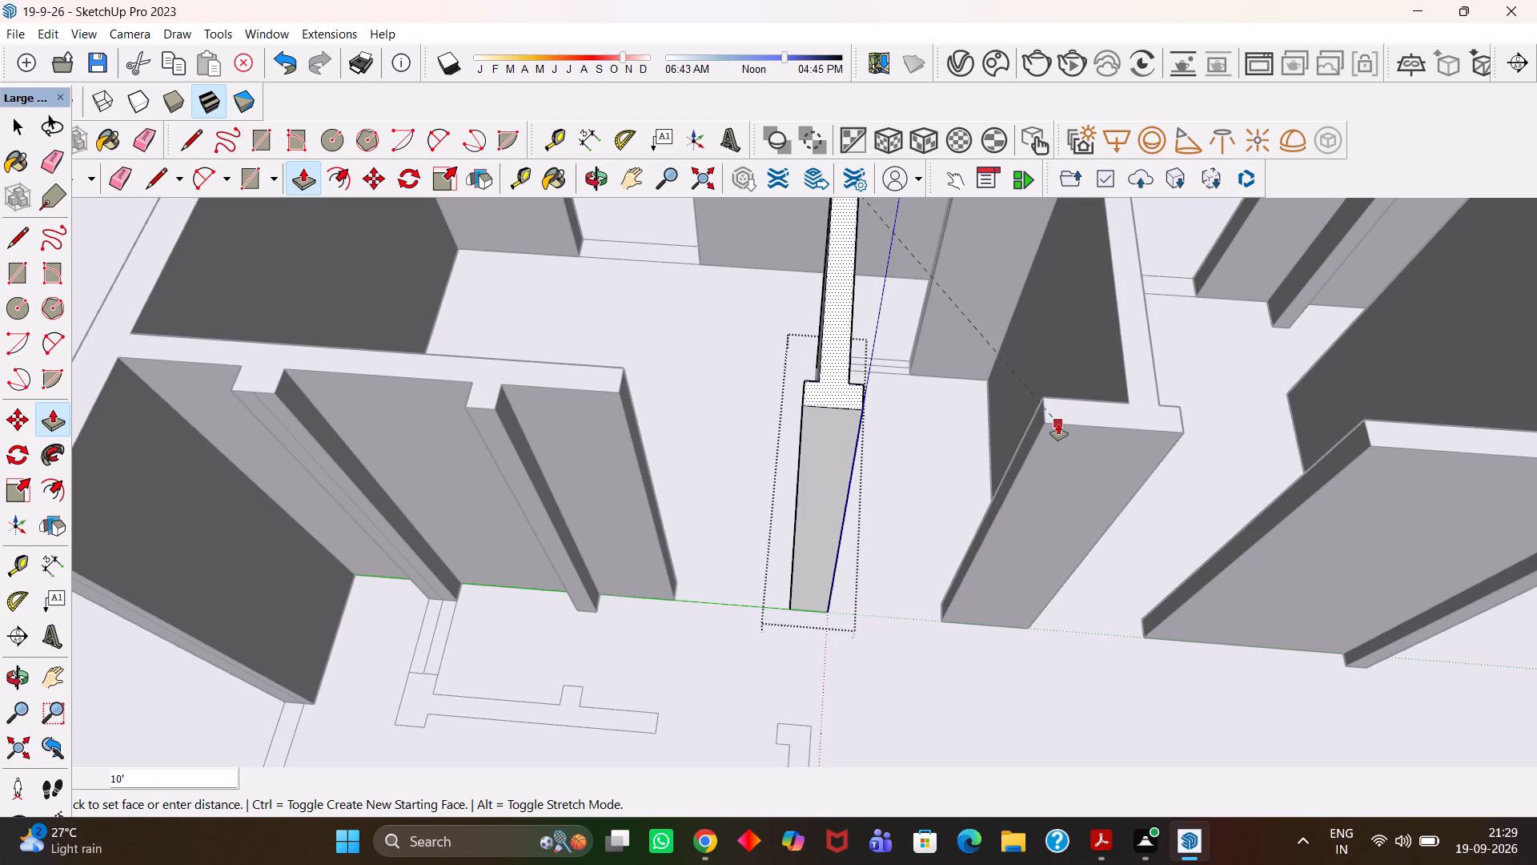
pyautogui.click(1057, 425)
pyautogui.press('h')
pyautogui.scroll(-4, 1003, 428)
pyautogui.moveTo(896, 370); pyautogui.dragTo(889, 497)
pyautogui.scroll(4, 855, 417)
pyautogui.moveTo(737, 443); pyautogui.dragTo(793, 453, button='middle')
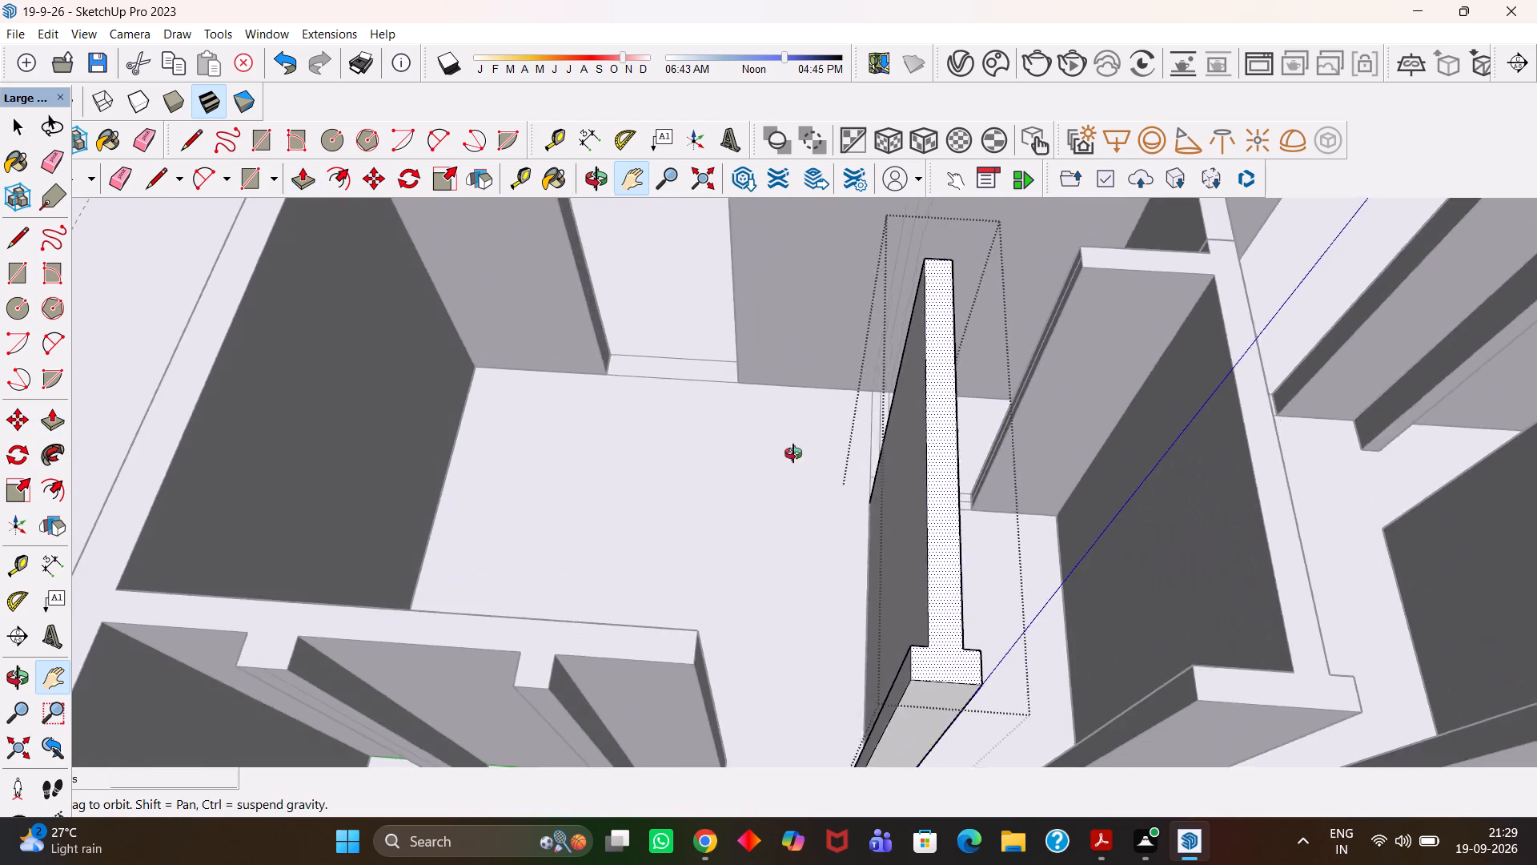
pyautogui.moveTo(793, 453); pyautogui.dragTo(1074, 479, button='middle')
pyautogui.scroll(1, 1050, 481)
pyautogui.moveTo(796, 411); pyautogui.dragTo(949, 450, button='middle')
pyautogui.scroll(1, 955, 444)
pyautogui.scroll(-3, 959, 438)
pyautogui.moveTo(773, 408); pyautogui.dragTo(848, 525)
pyautogui.moveTo(853, 533); pyautogui.dragTo(866, 481, button='middle')
pyautogui.press('space')
pyautogui.click(606, 366)
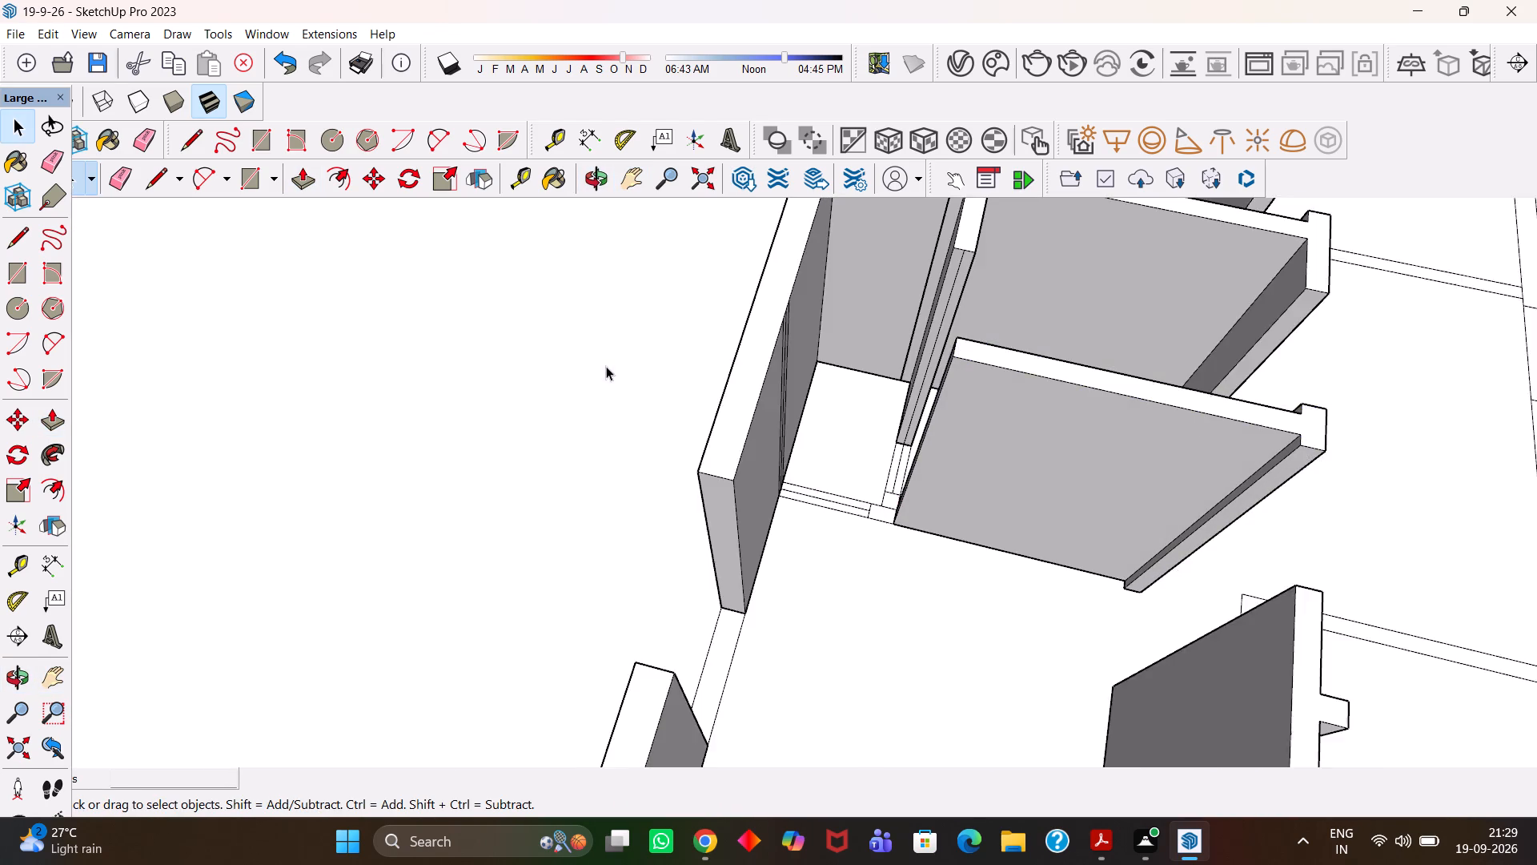
# Erase the dividing line at the small corner between the two window openings to form one L-shaped face.
pyautogui.scroll(9, 859, 534)
pyautogui.moveTo(918, 518); pyautogui.dragTo(969, 511, button='middle')
pyautogui.scroll(3, 894, 481)
pyautogui.moveTo(913, 481); pyautogui.dragTo(931, 478, button='middle')
pyautogui.scroll(-1, 931, 477)
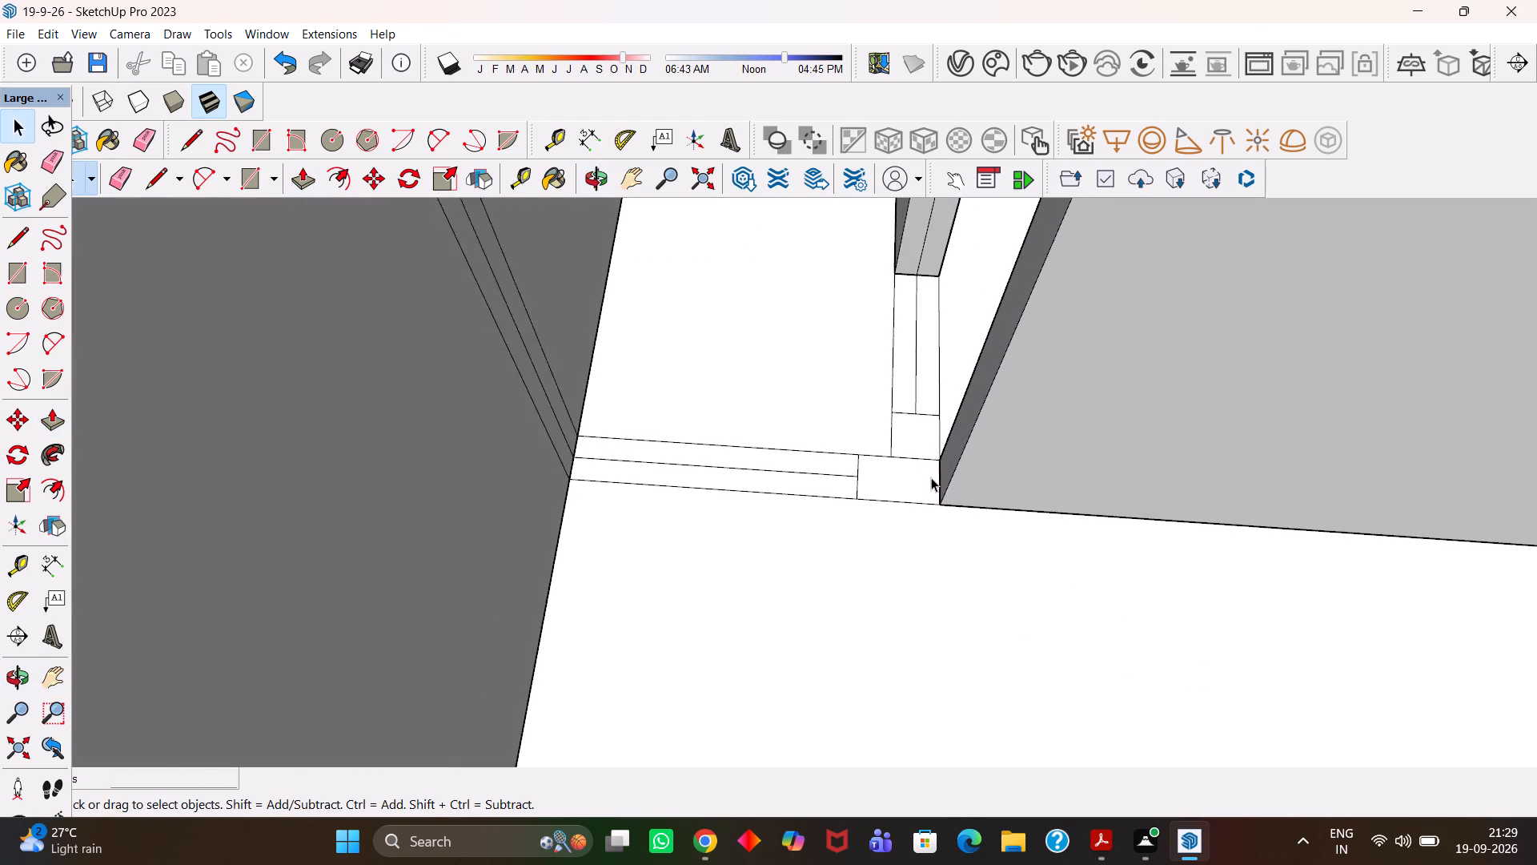
pyautogui.scroll(3, 931, 477)
pyautogui.press('e')
pyautogui.moveTo(931, 476); pyautogui.dragTo(920, 456)
pyautogui.moveTo(917, 450); pyautogui.dragTo(909, 460)
pyautogui.scroll(-4, 908, 461)
pyautogui.press('space')
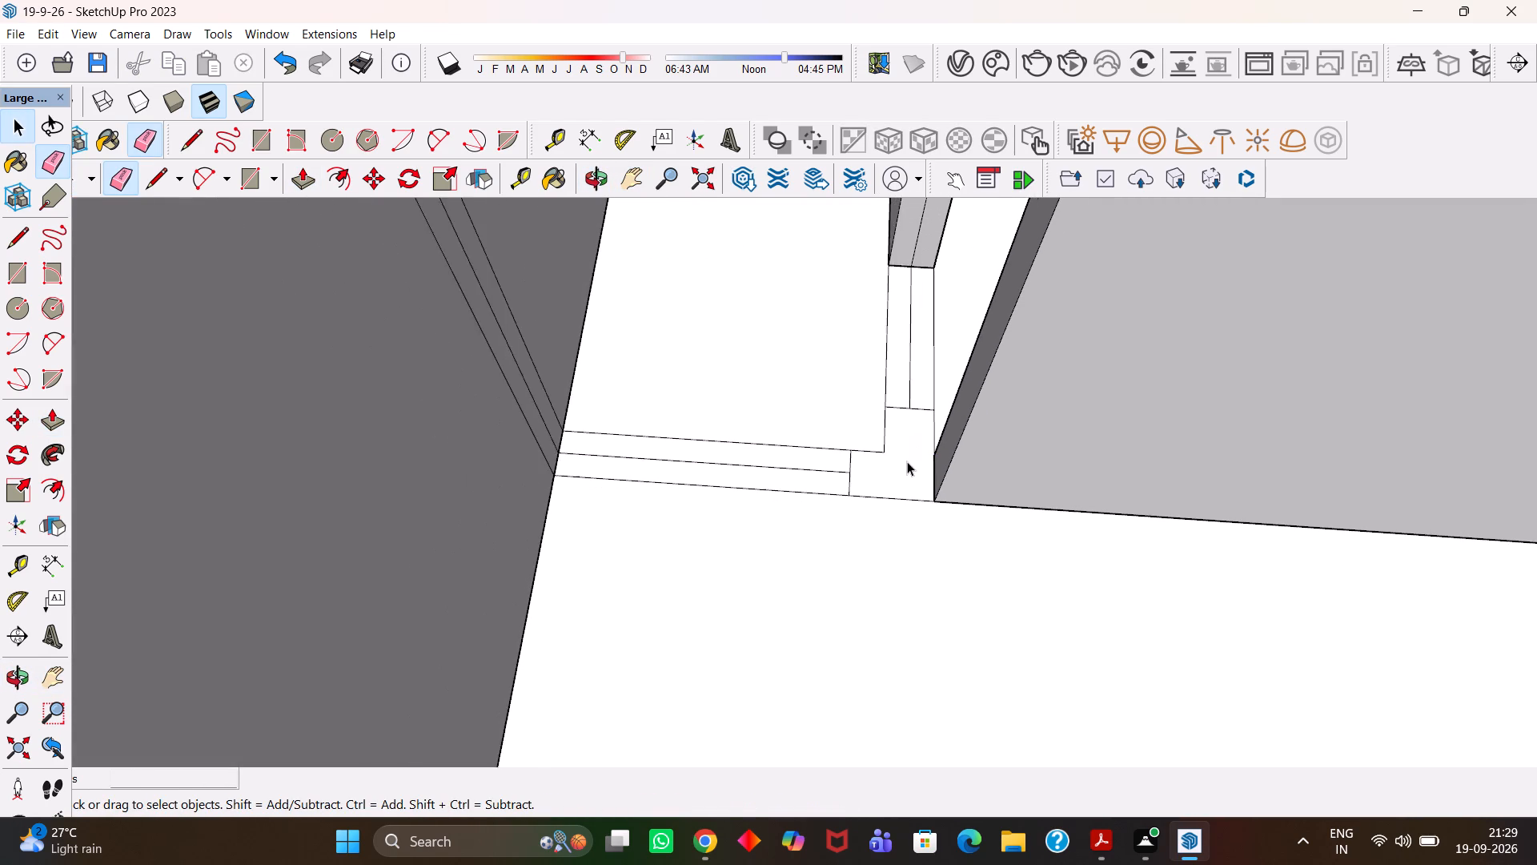
# Extrude the L-shaped corner face between the window openings 10', level with the adjoining partition's top.
pyautogui.click(907, 461)
pyautogui.scroll(-6, 907, 461)
pyautogui.press('p')
pyautogui.click(906, 461)
pyautogui.scroll(-3, 937, 416)
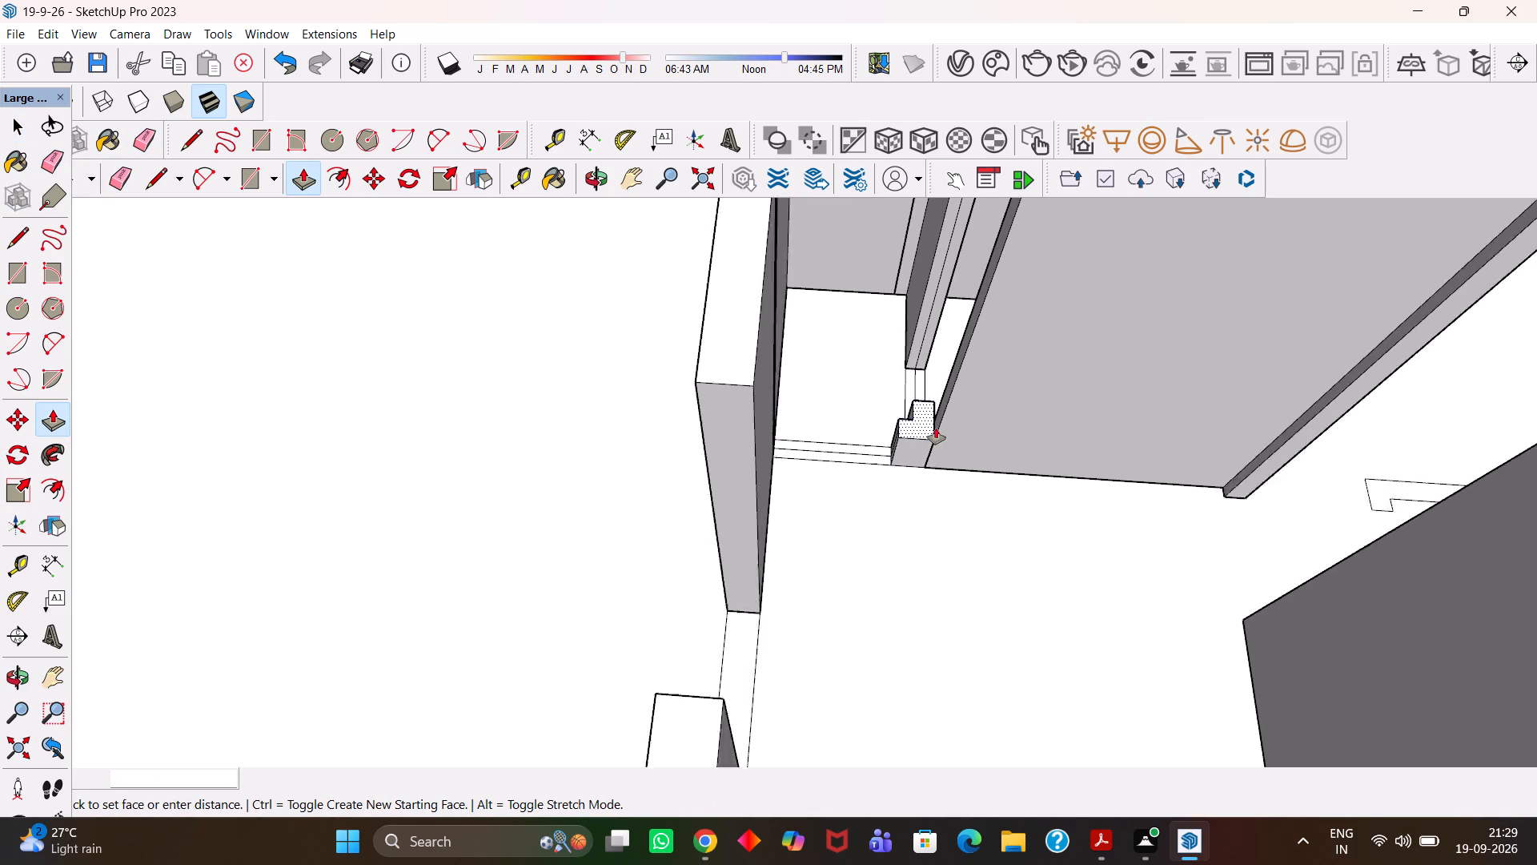
pyautogui.scroll(-5, 936, 428)
pyautogui.press('h')
pyautogui.moveTo(937, 412); pyautogui.dragTo(865, 489)
pyautogui.scroll(2, 865, 481)
pyautogui.press('Escape')
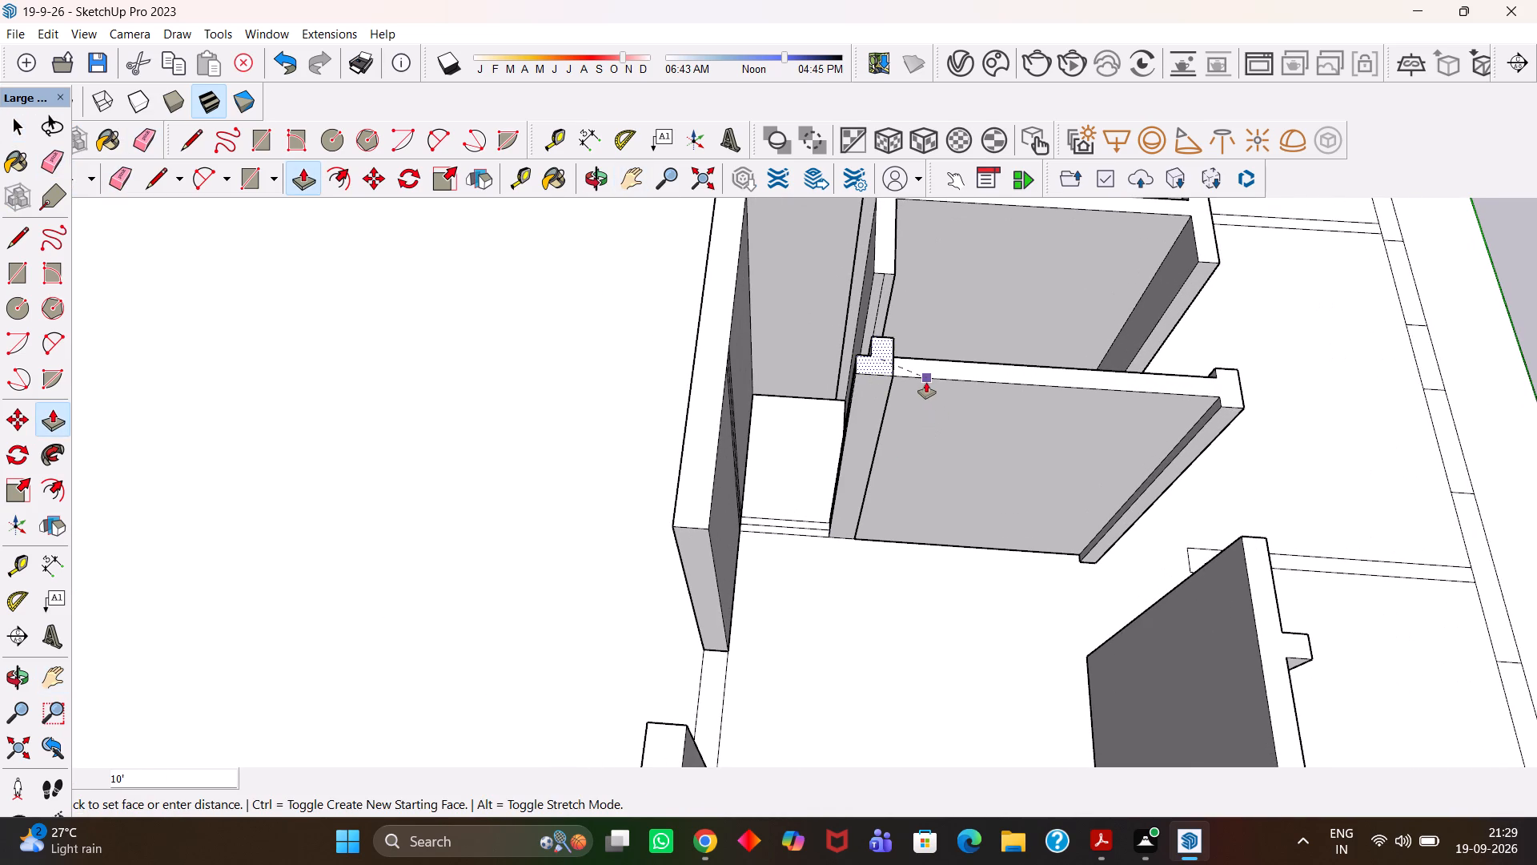
pyautogui.click(926, 382)
# Inside the outer side-wall group, draw an 8" line across the cross-wall stub's top where it joins the side wall.
pyautogui.press('h')
pyautogui.scroll(-4, 928, 386)
pyautogui.moveTo(890, 349); pyautogui.dragTo(834, 474)
pyautogui.scroll(6, 796, 401)
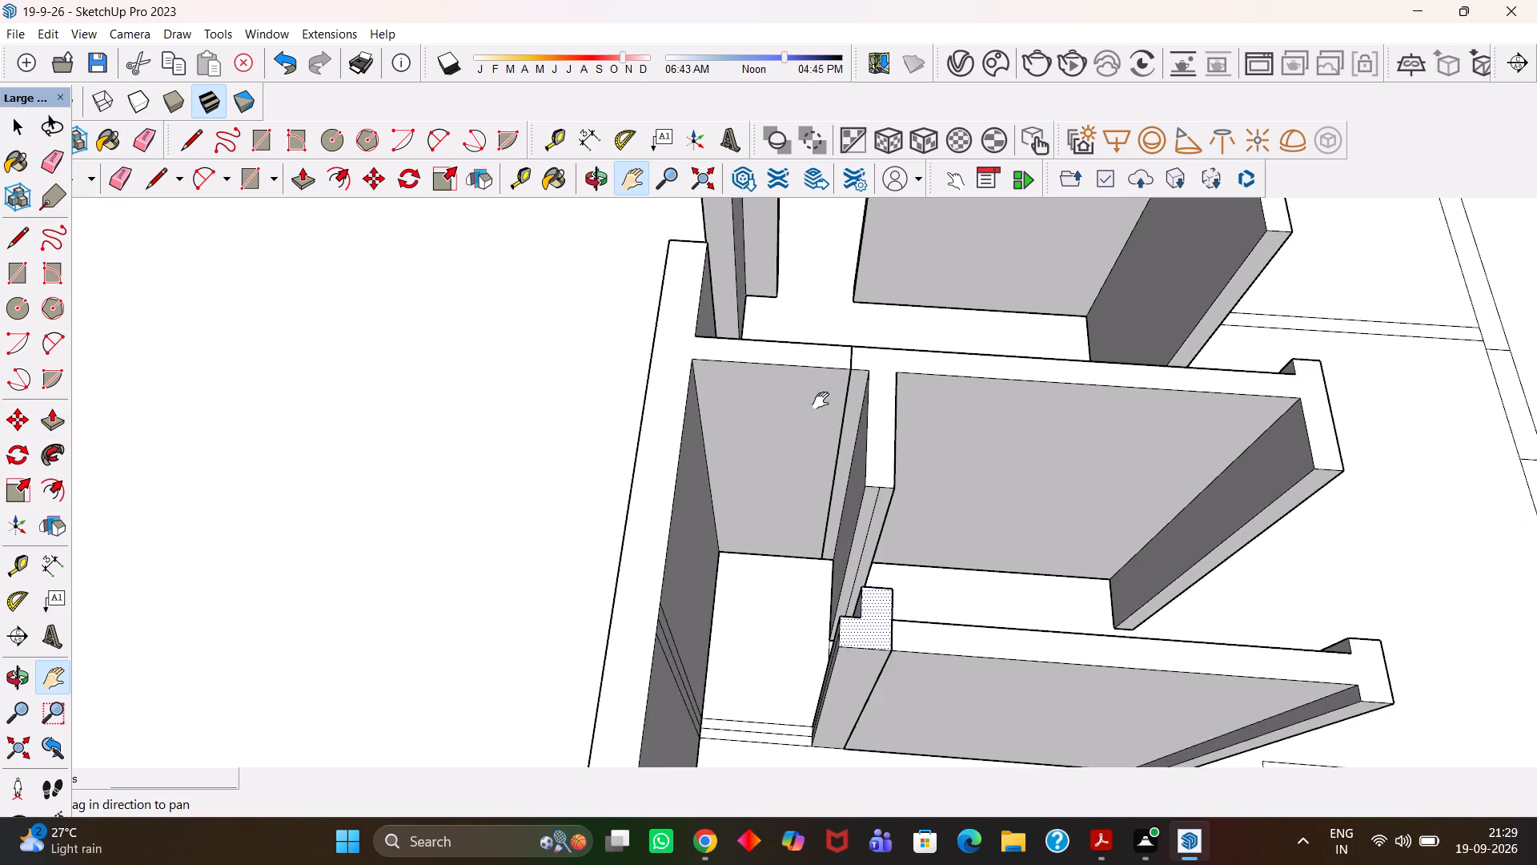
pyautogui.scroll(1, 821, 400)
pyautogui.moveTo(837, 408); pyautogui.dragTo(847, 412, button='middle')
pyautogui.scroll(1, 847, 412)
pyautogui.press('h')
pyautogui.moveTo(849, 407); pyautogui.dragTo(857, 472)
pyautogui.press('space')
pyautogui.scroll(1, 854, 479)
pyautogui.click(813, 403)
pyautogui.doubleClick(810, 403)
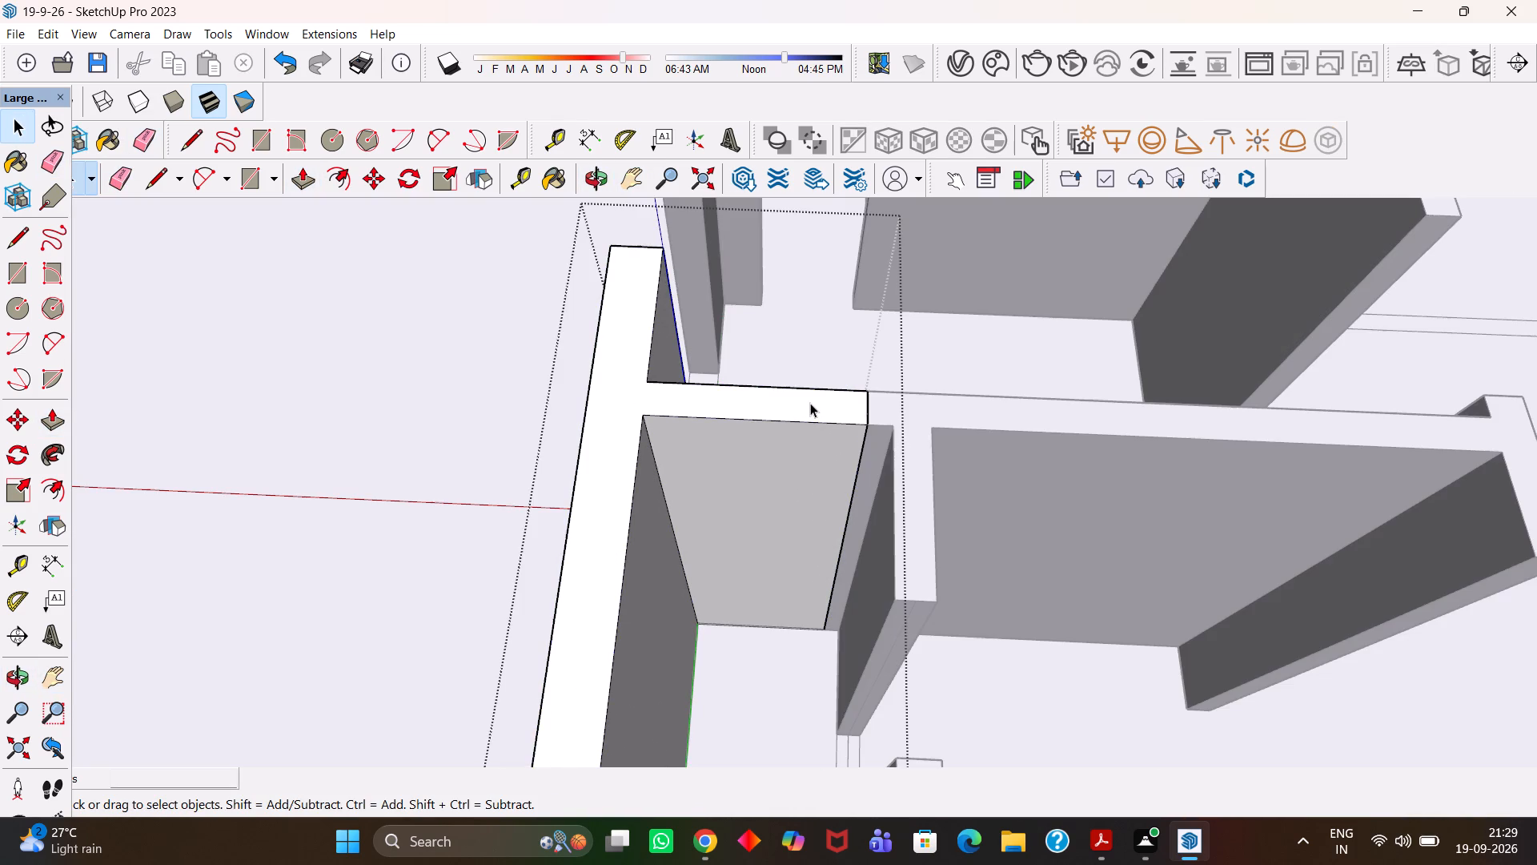
pyautogui.click(797, 404)
pyautogui.press('l')
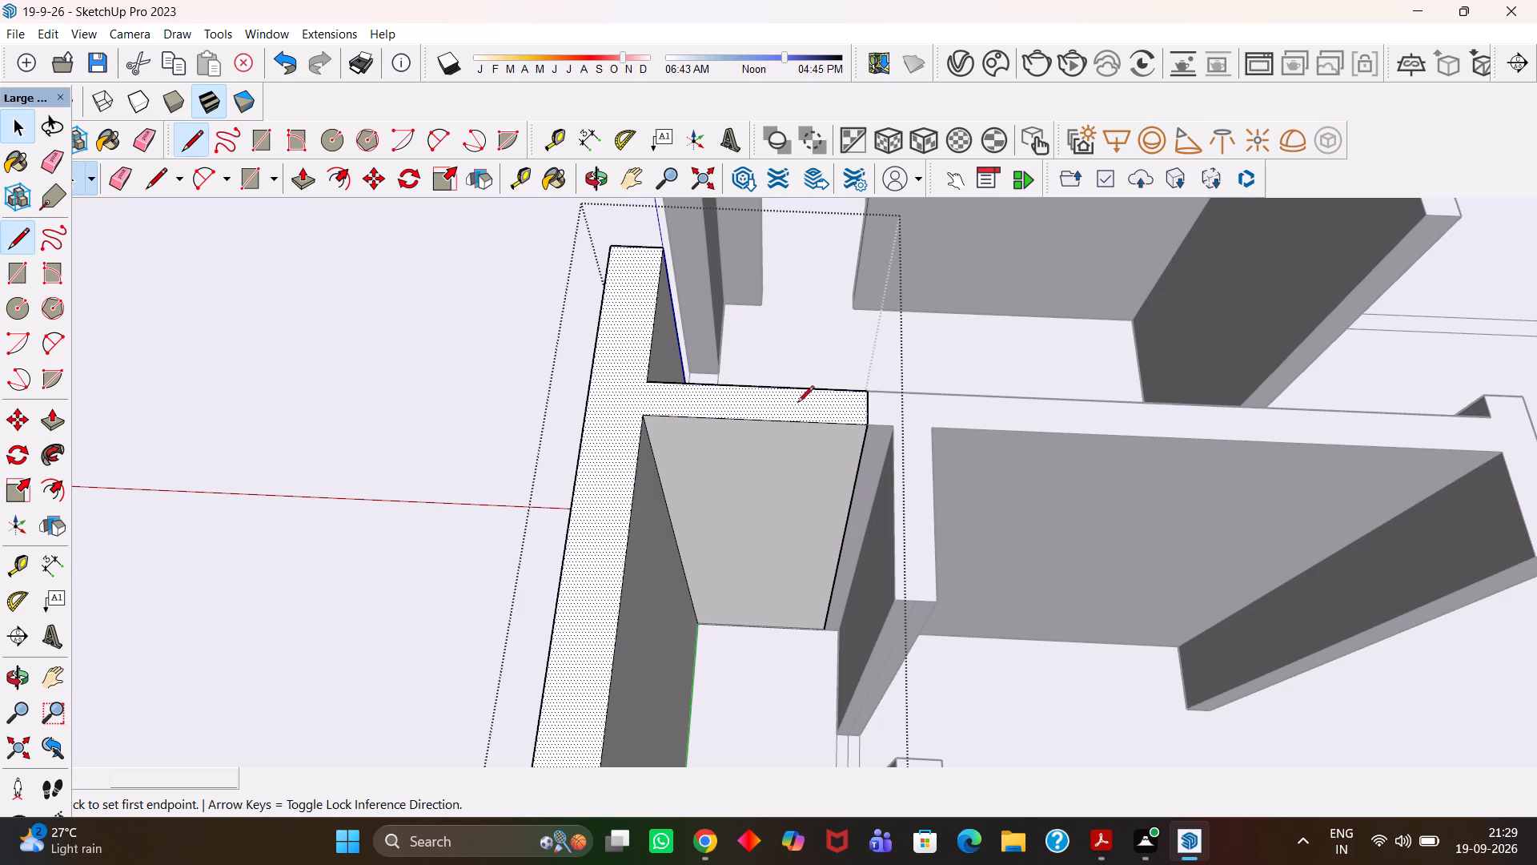
pyautogui.scroll(3, 797, 404)
pyautogui.click(584, 419)
pyautogui.click(604, 361)
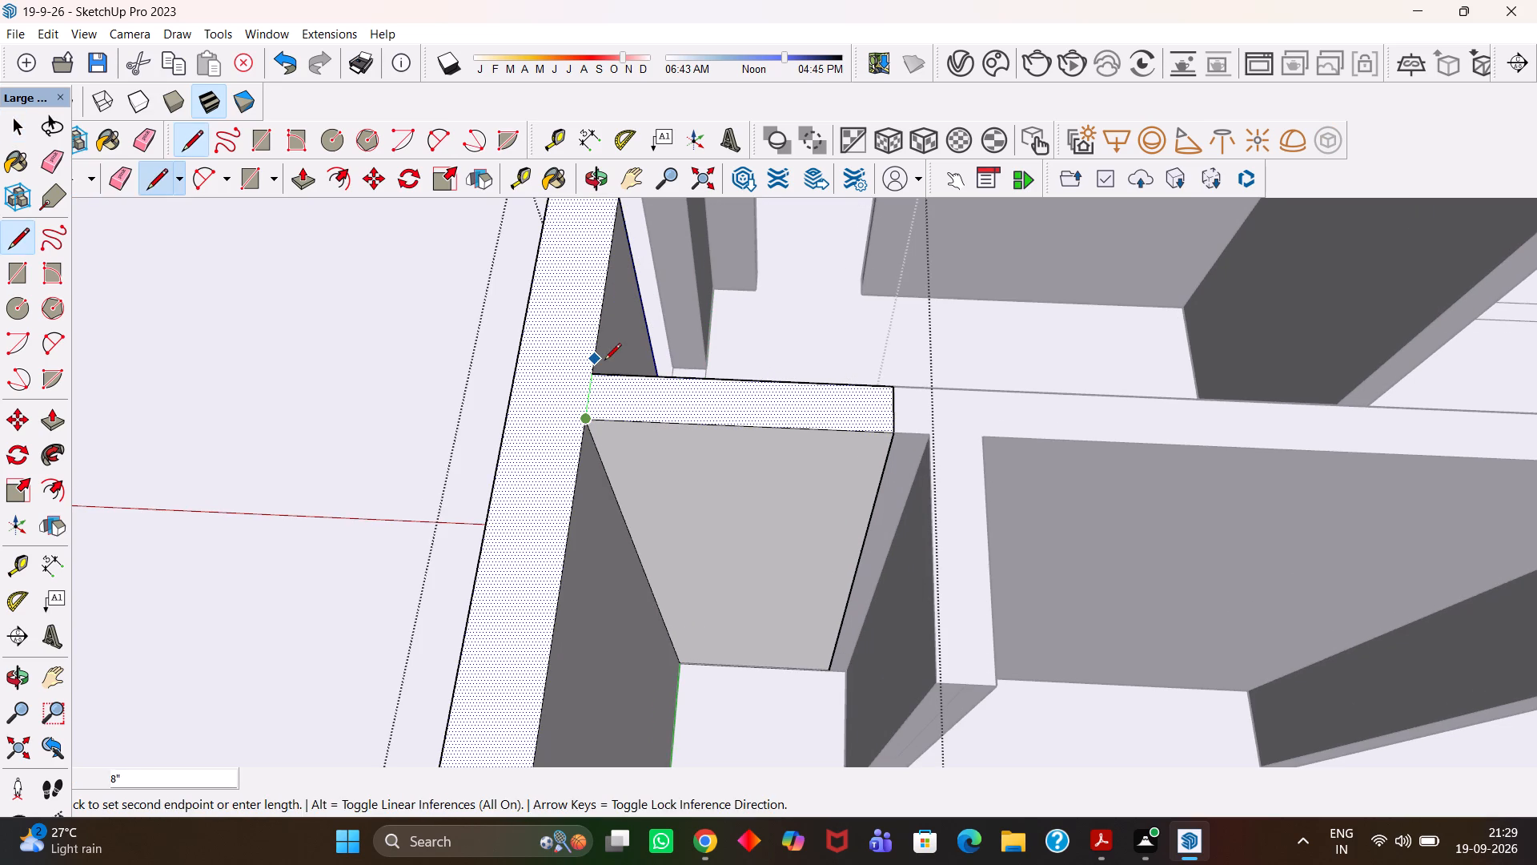
pyautogui.scroll(3, 608, 390)
# Push the cross-wall stub's top face down to the floor to remove the stub from the outer side wall, and exit the group.
pyautogui.press('space')
pyautogui.click(672, 409)
pyautogui.scroll(-7, 672, 410)
pyautogui.press('p')
pyautogui.click(680, 420)
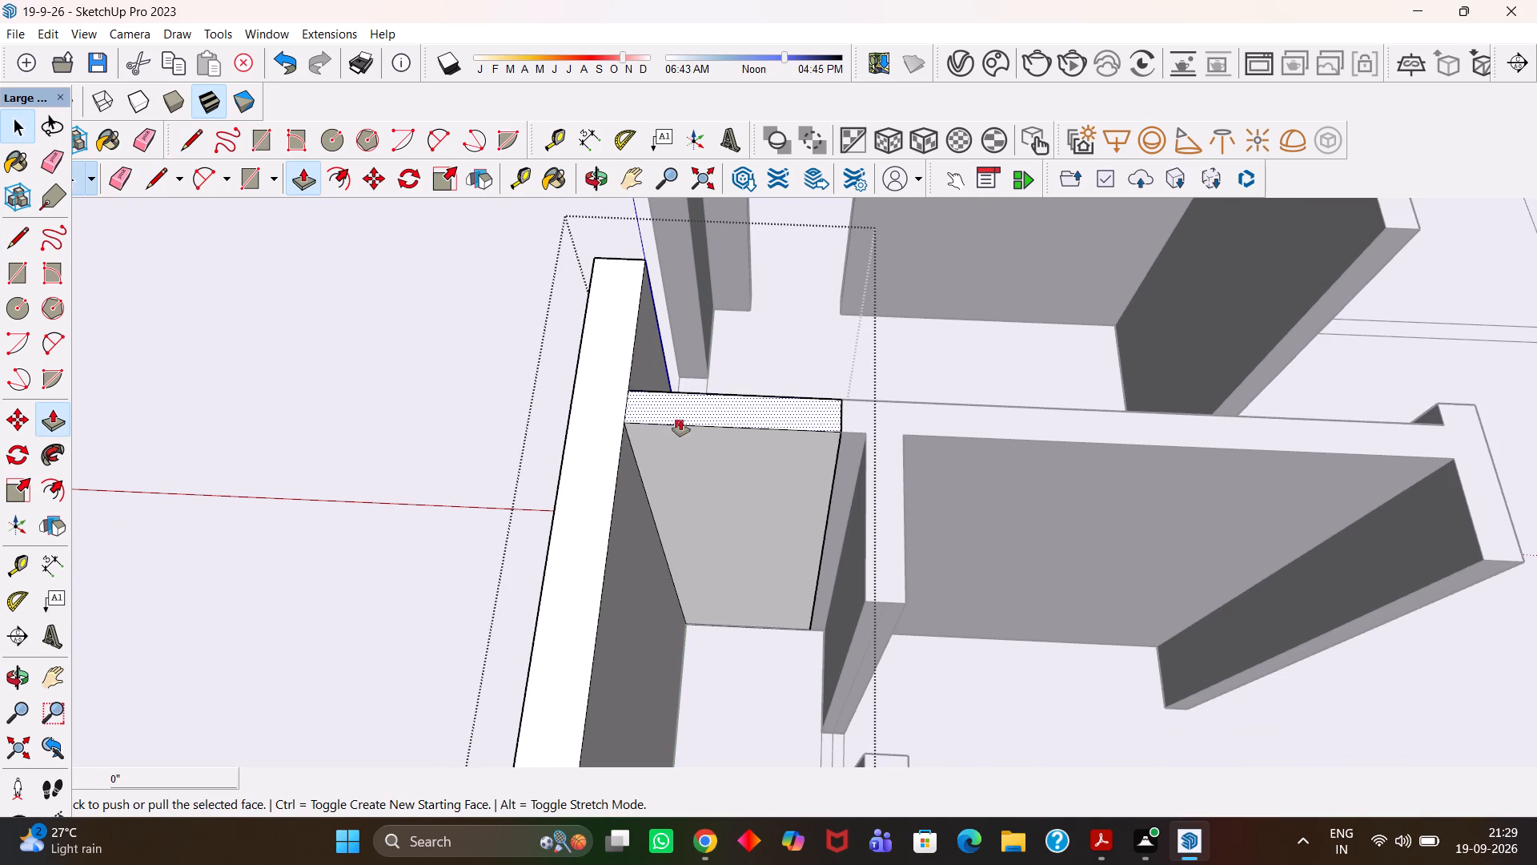
pyautogui.click(724, 631)
pyautogui.scroll(-7, 712, 620)
pyautogui.press('h')
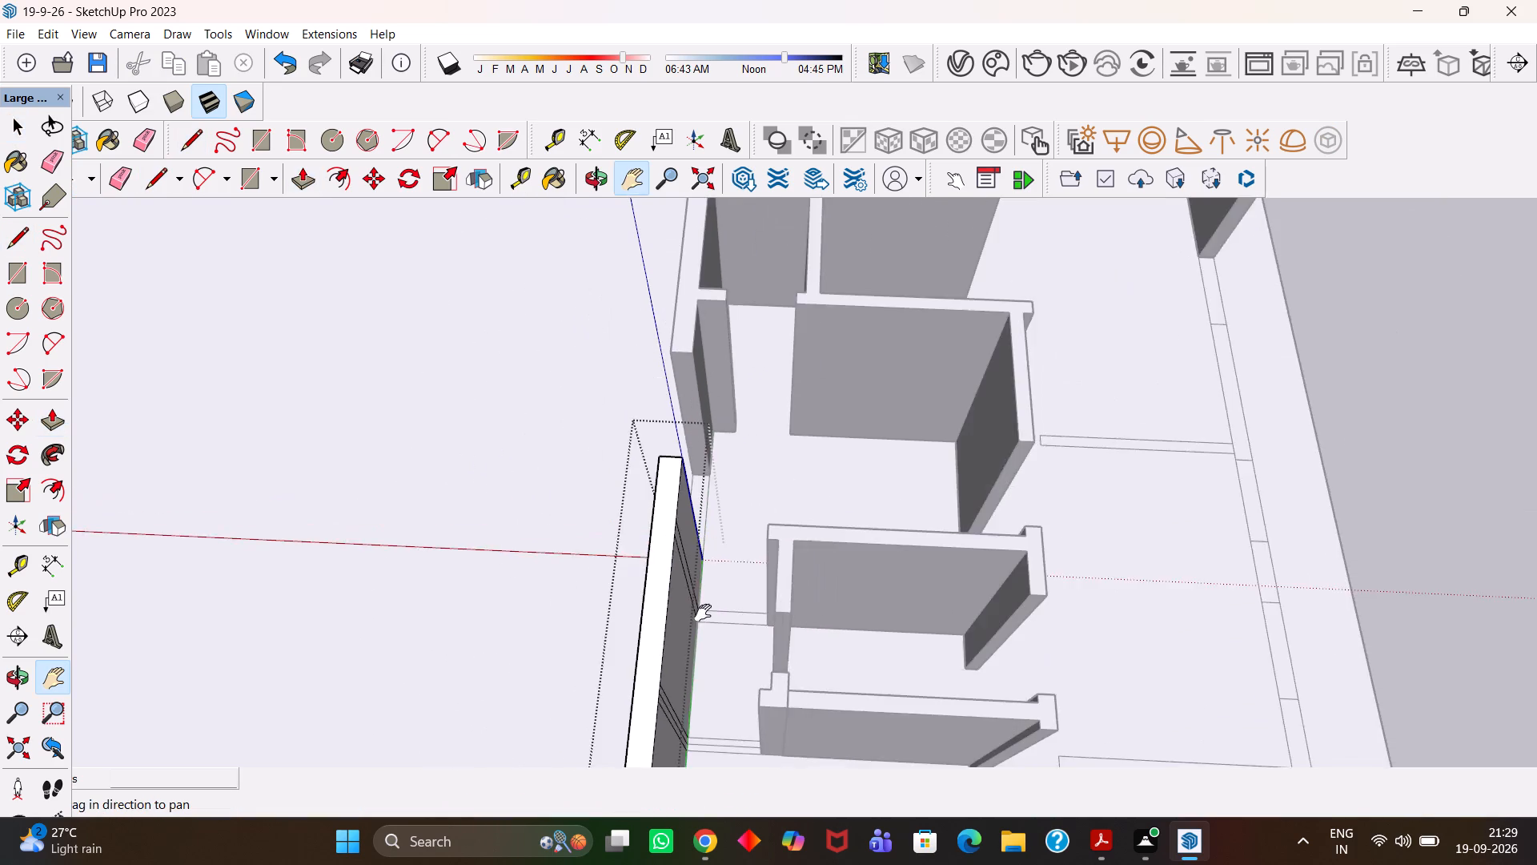
pyautogui.scroll(-4, 703, 613)
pyautogui.press('space')
pyautogui.click(536, 544)
# Erase the dividing line where the hook-ended partition meets the opposite, unraised outer wall, merging it with the adjoining wall segment.
pyautogui.scroll(2, 816, 593)
pyautogui.moveTo(821, 593); pyautogui.dragTo(715, 605, button='middle')
pyautogui.scroll(-4, 715, 605)
pyautogui.press('h')
pyautogui.moveTo(823, 621); pyautogui.dragTo(756, 556)
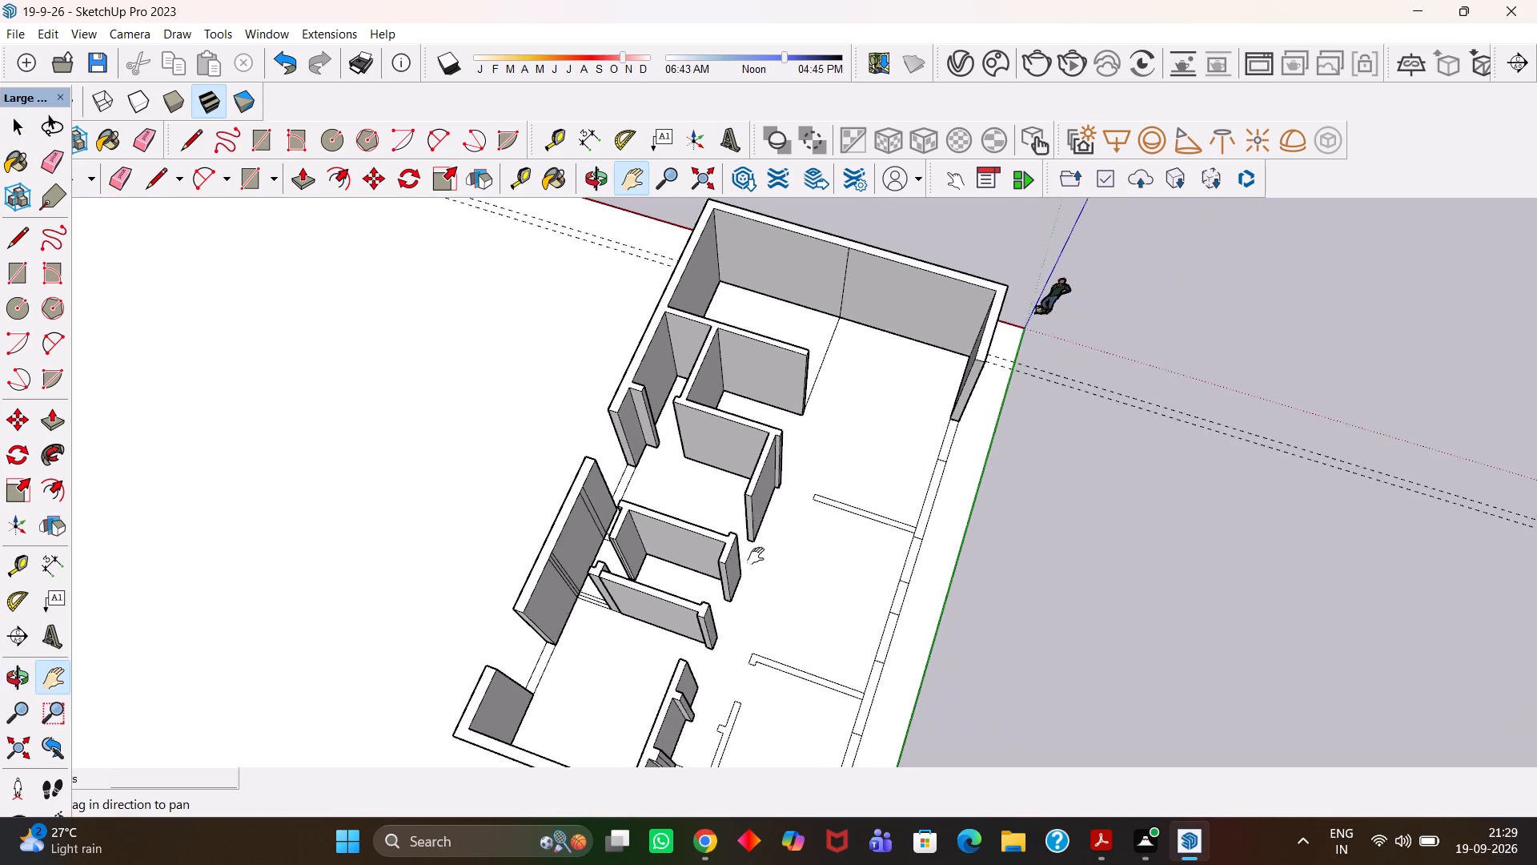
pyautogui.moveTo(756, 556); pyautogui.dragTo(756, 557)
pyautogui.scroll(-5, 752, 552)
pyautogui.scroll(1, 853, 587)
pyautogui.moveTo(820, 594); pyautogui.dragTo(662, 605, button='middle')
pyautogui.press('h')
pyautogui.scroll(-3, 699, 578)
pyautogui.moveTo(660, 557); pyautogui.dragTo(711, 500)
pyautogui.scroll(4, 767, 546)
pyautogui.moveTo(761, 557); pyautogui.dragTo(705, 573, button='middle')
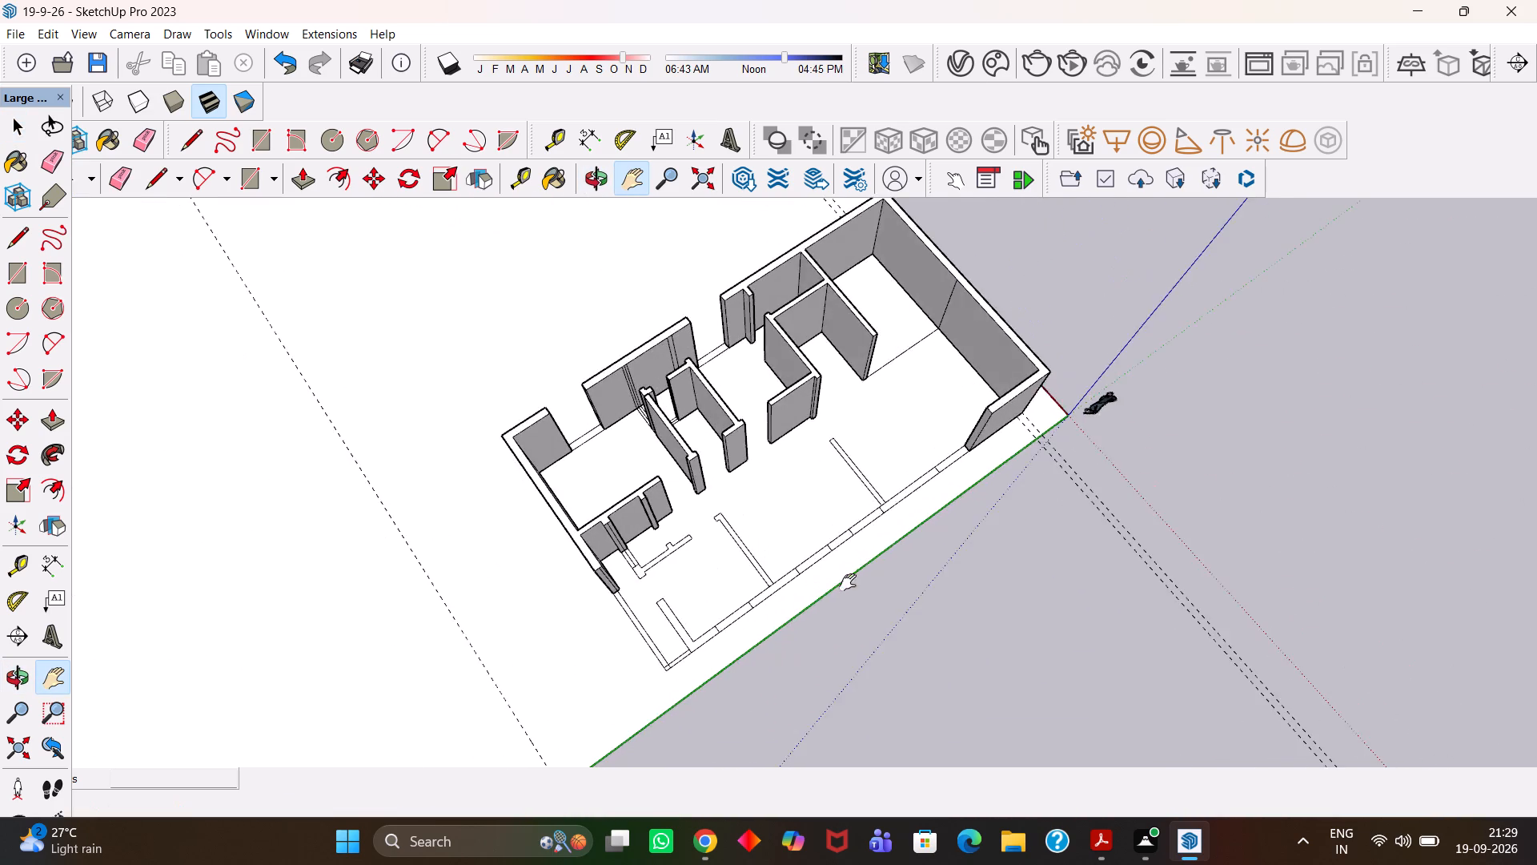
pyautogui.moveTo(843, 590); pyautogui.dragTo(684, 608, button='middle')
pyautogui.scroll(-2, 684, 608)
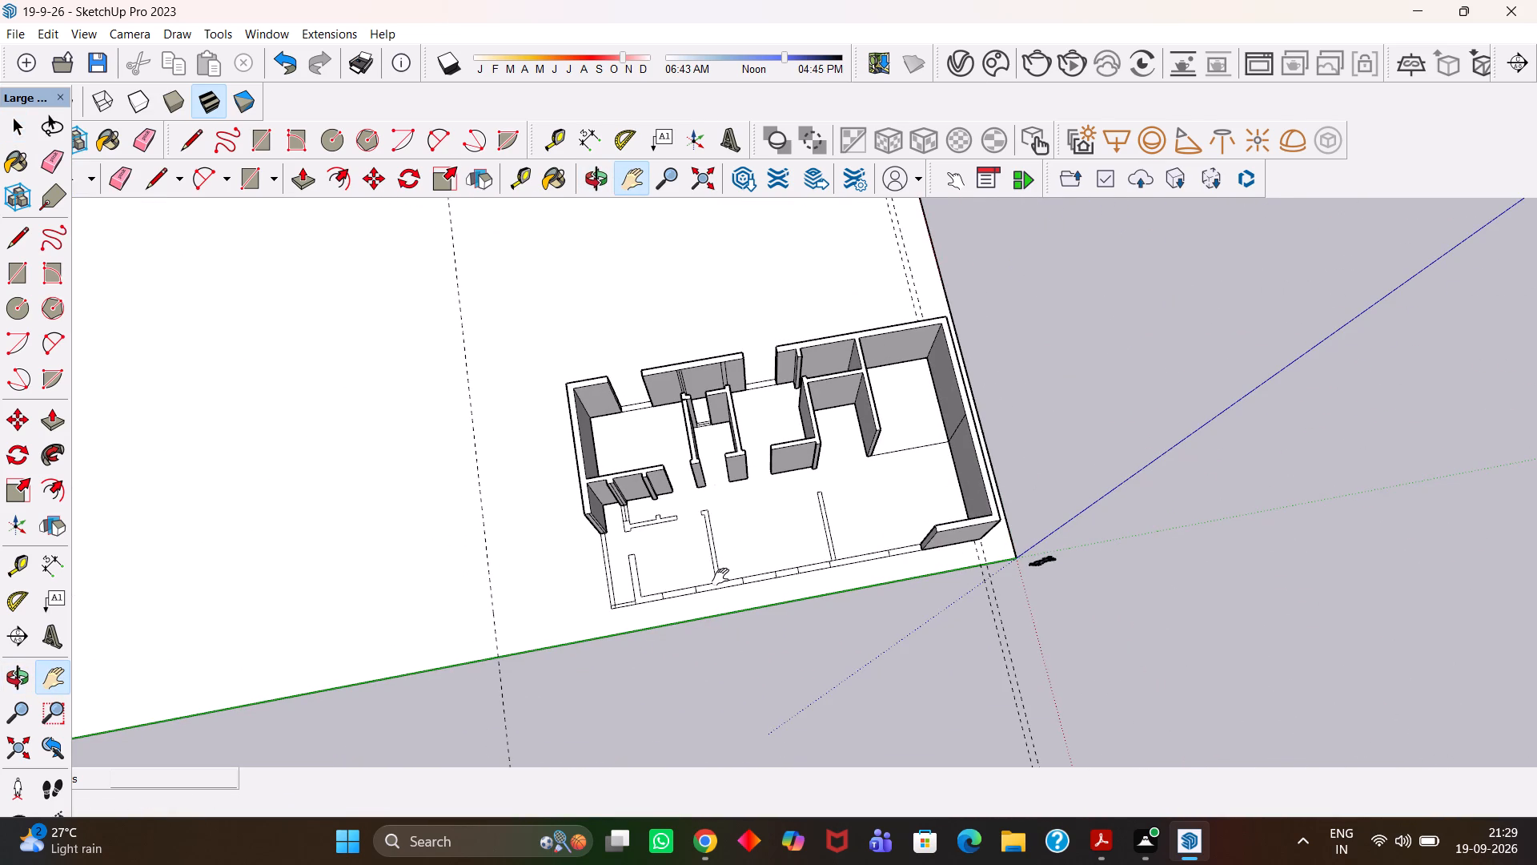
pyautogui.scroll(5, 540, 525)
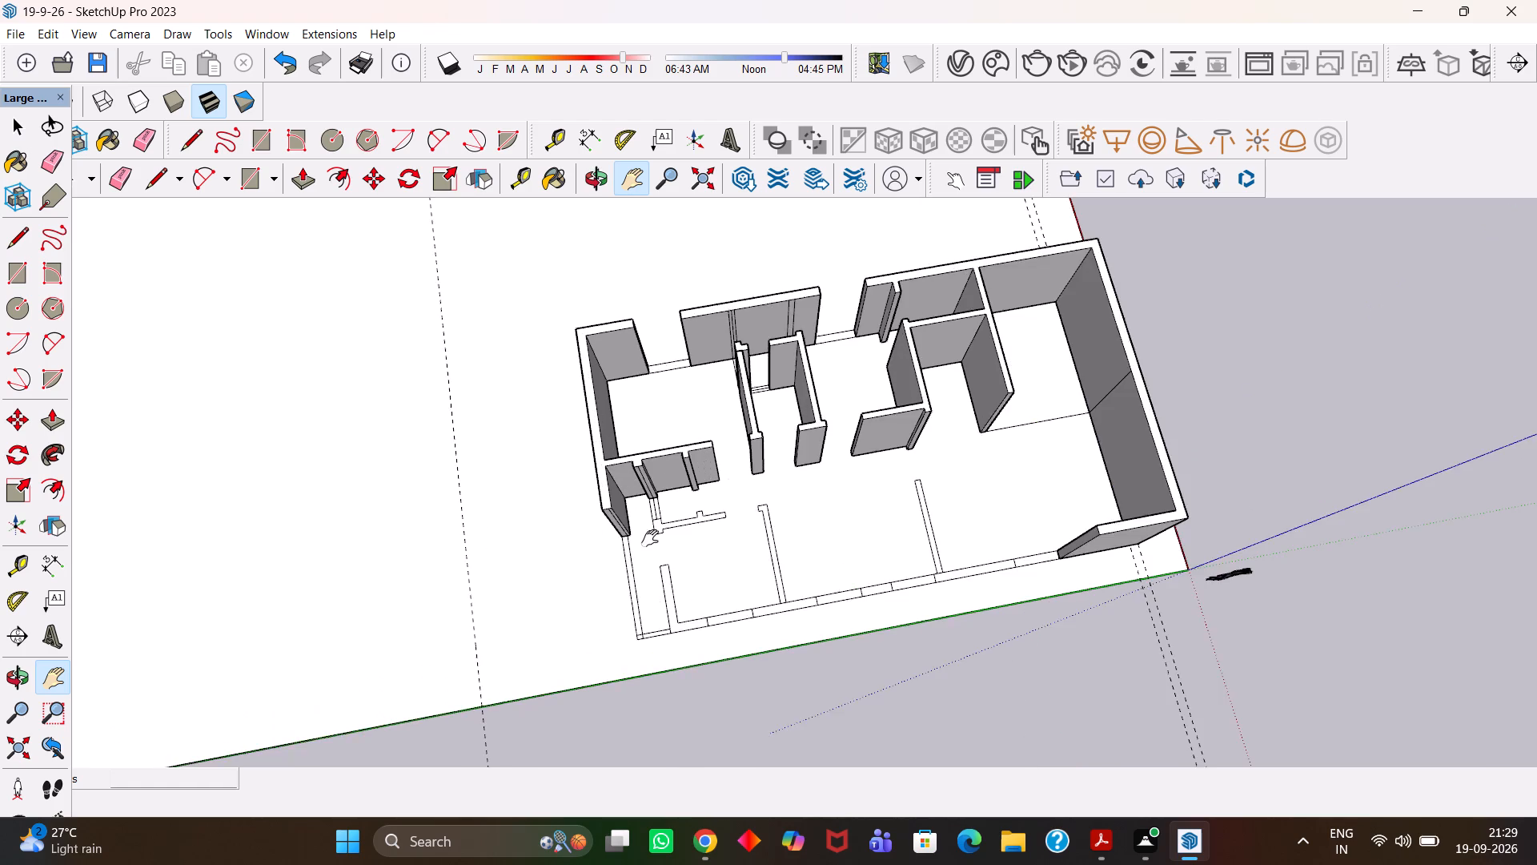
pyautogui.scroll(7, 650, 538)
pyautogui.scroll(-5, 801, 583)
pyautogui.moveTo(802, 609); pyautogui.dragTo(770, 609, button='middle')
pyautogui.scroll(5, 774, 643)
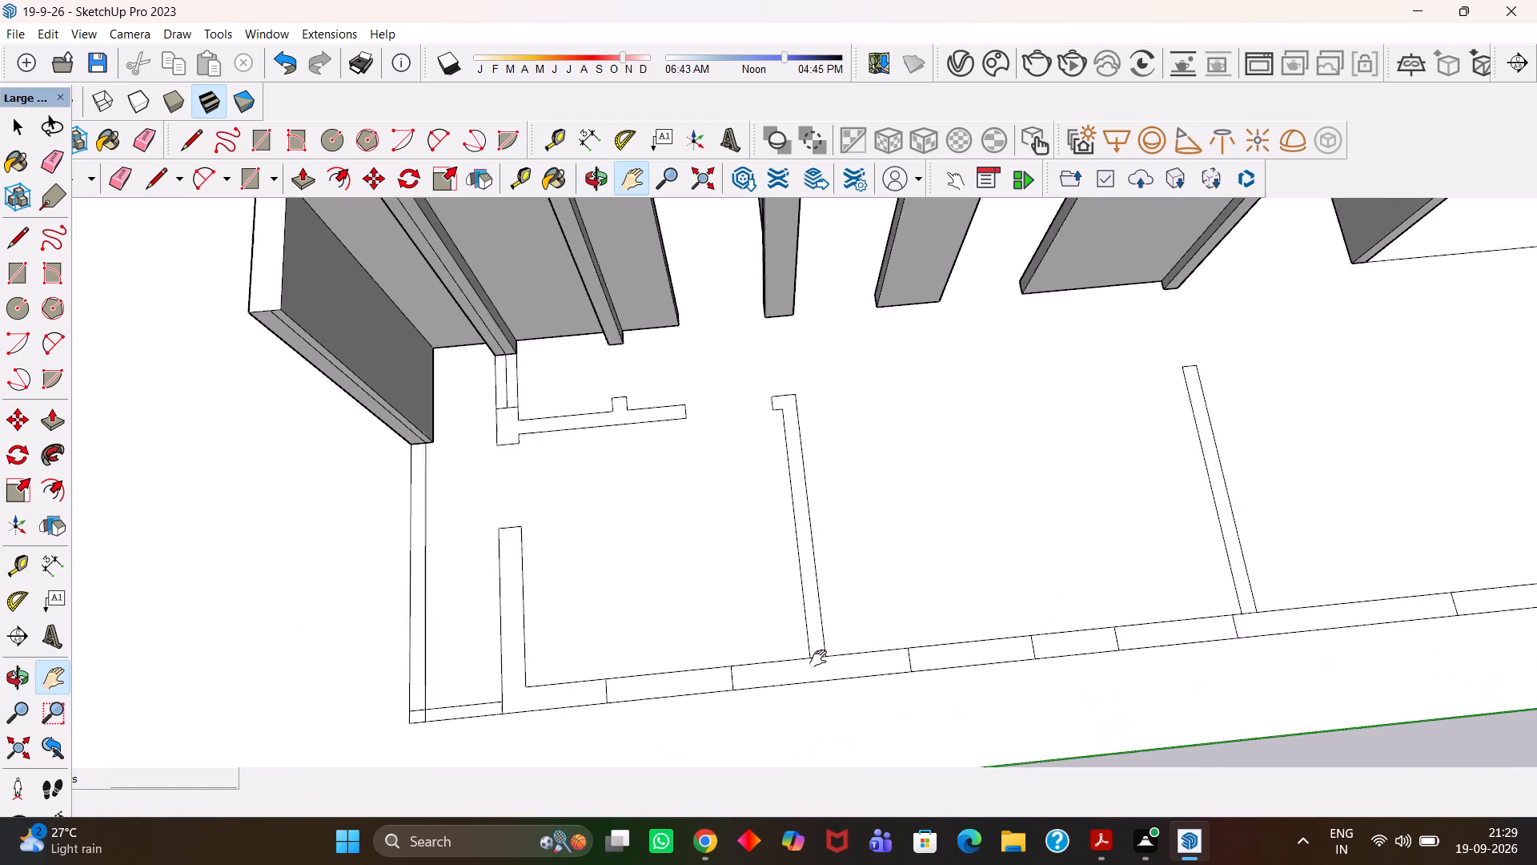
pyautogui.scroll(1, 818, 658)
pyautogui.press('e')
pyautogui.press('Return')
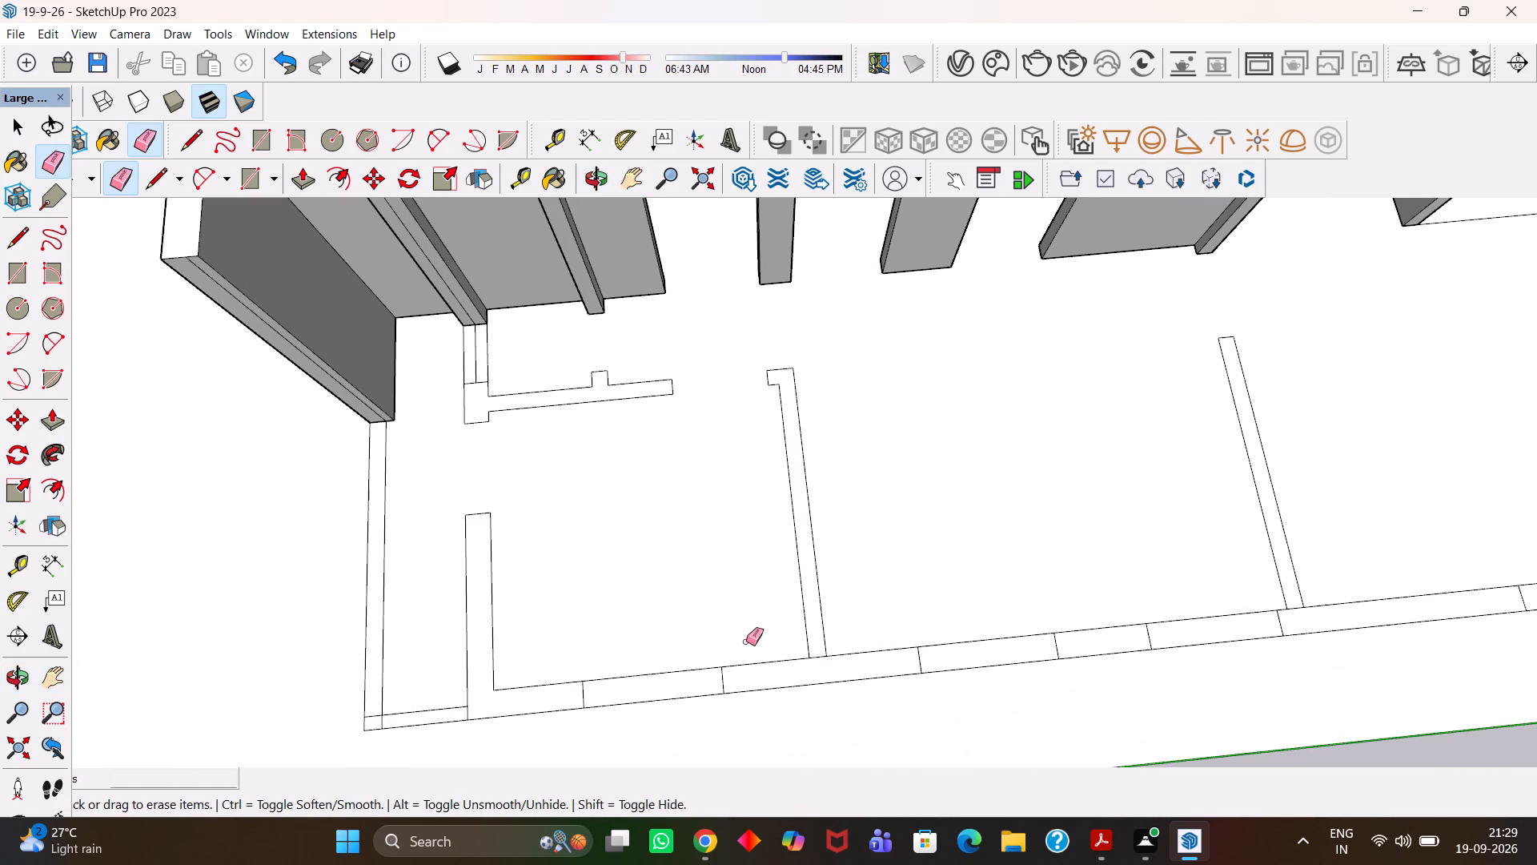
pyautogui.scroll(8, 745, 642)
pyautogui.moveTo(867, 653); pyautogui.dragTo(852, 638)
pyautogui.scroll(-3, 851, 636)
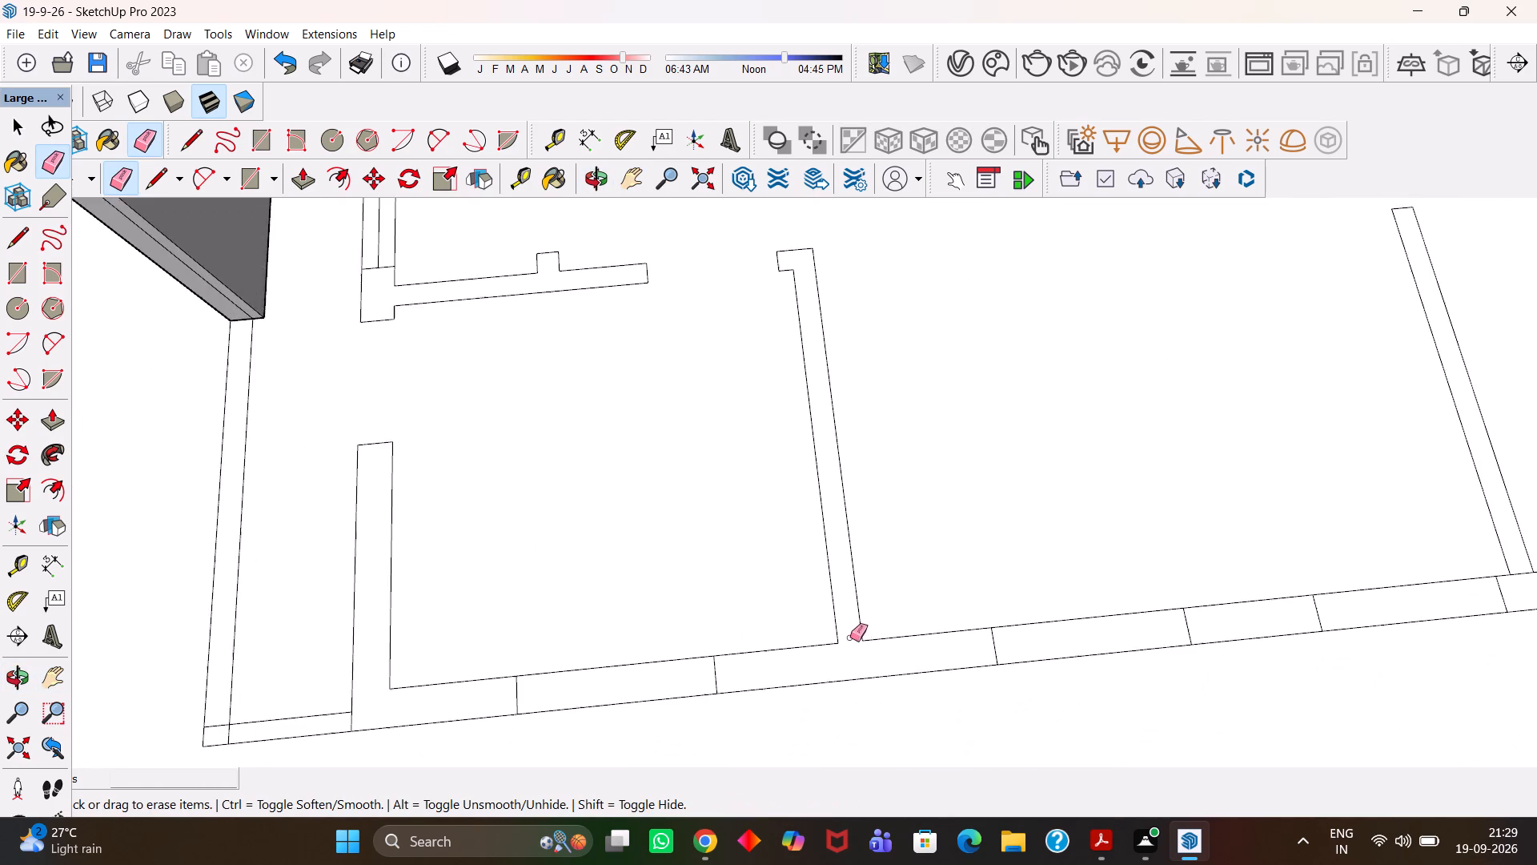
pyautogui.scroll(-5, 850, 638)
# Select the merged hook-ended partition and outer-wall segment face with its bounding edges and make it a group.
pyautogui.press('space')
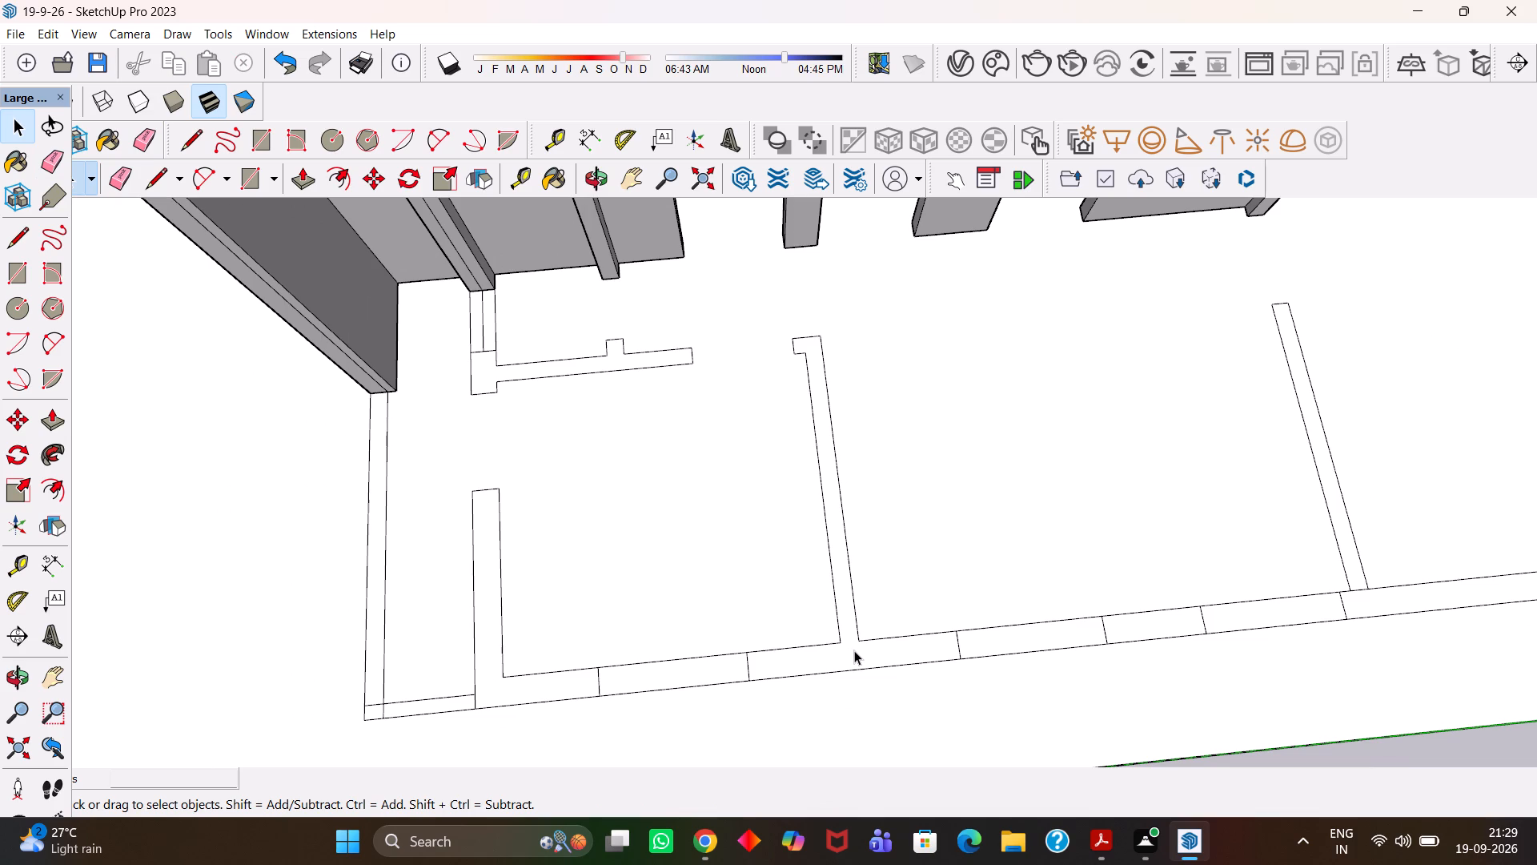
pyautogui.doubleClick(854, 650)
pyautogui.click(854, 650)
pyautogui.doubleClick(854, 650)
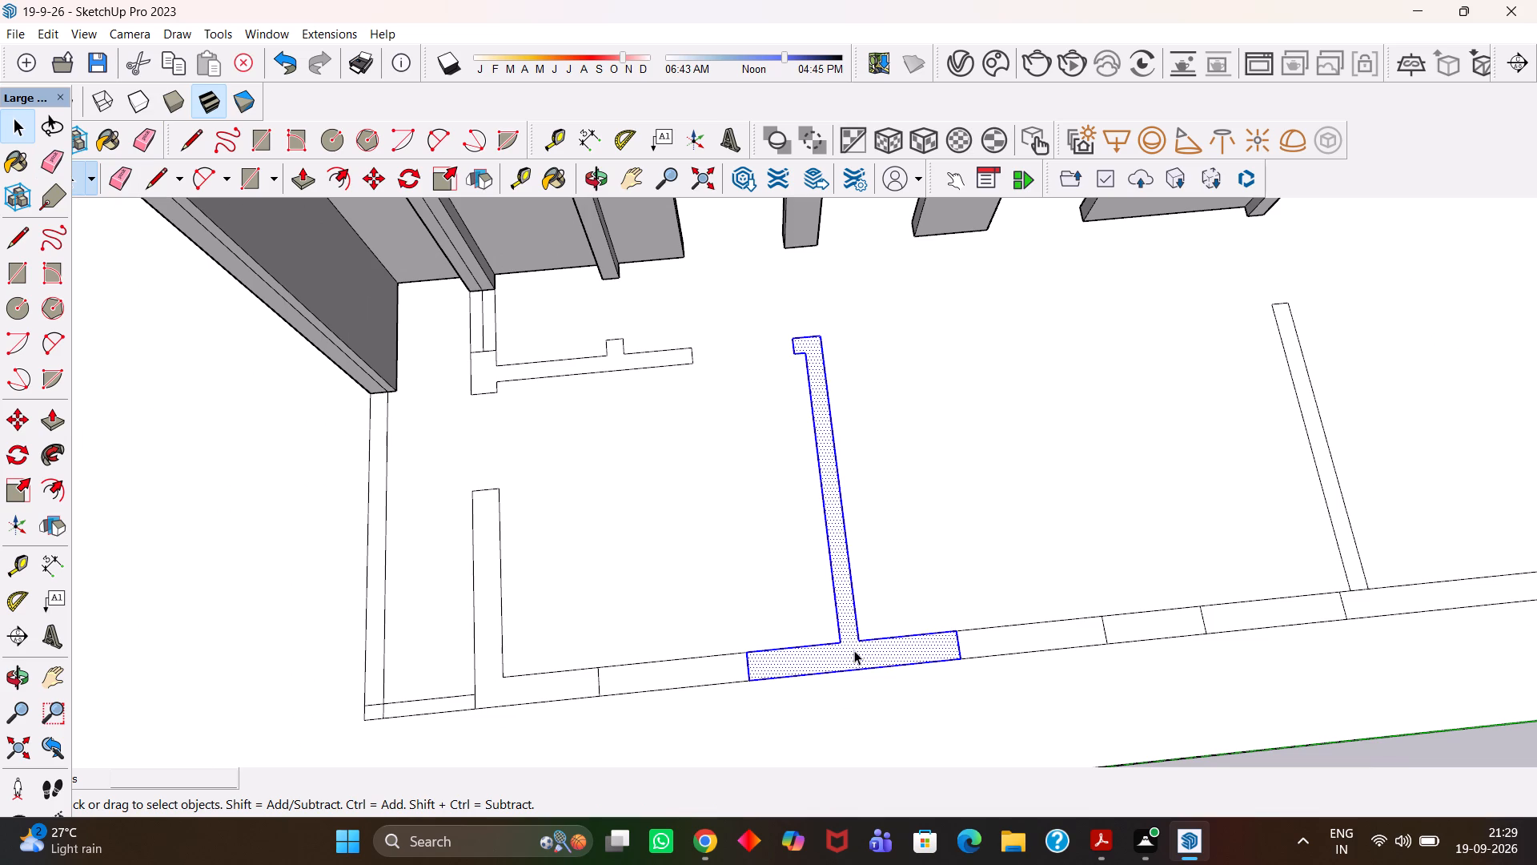
pyautogui.rightClick(854, 650)
pyautogui.doubleClick(852, 653)
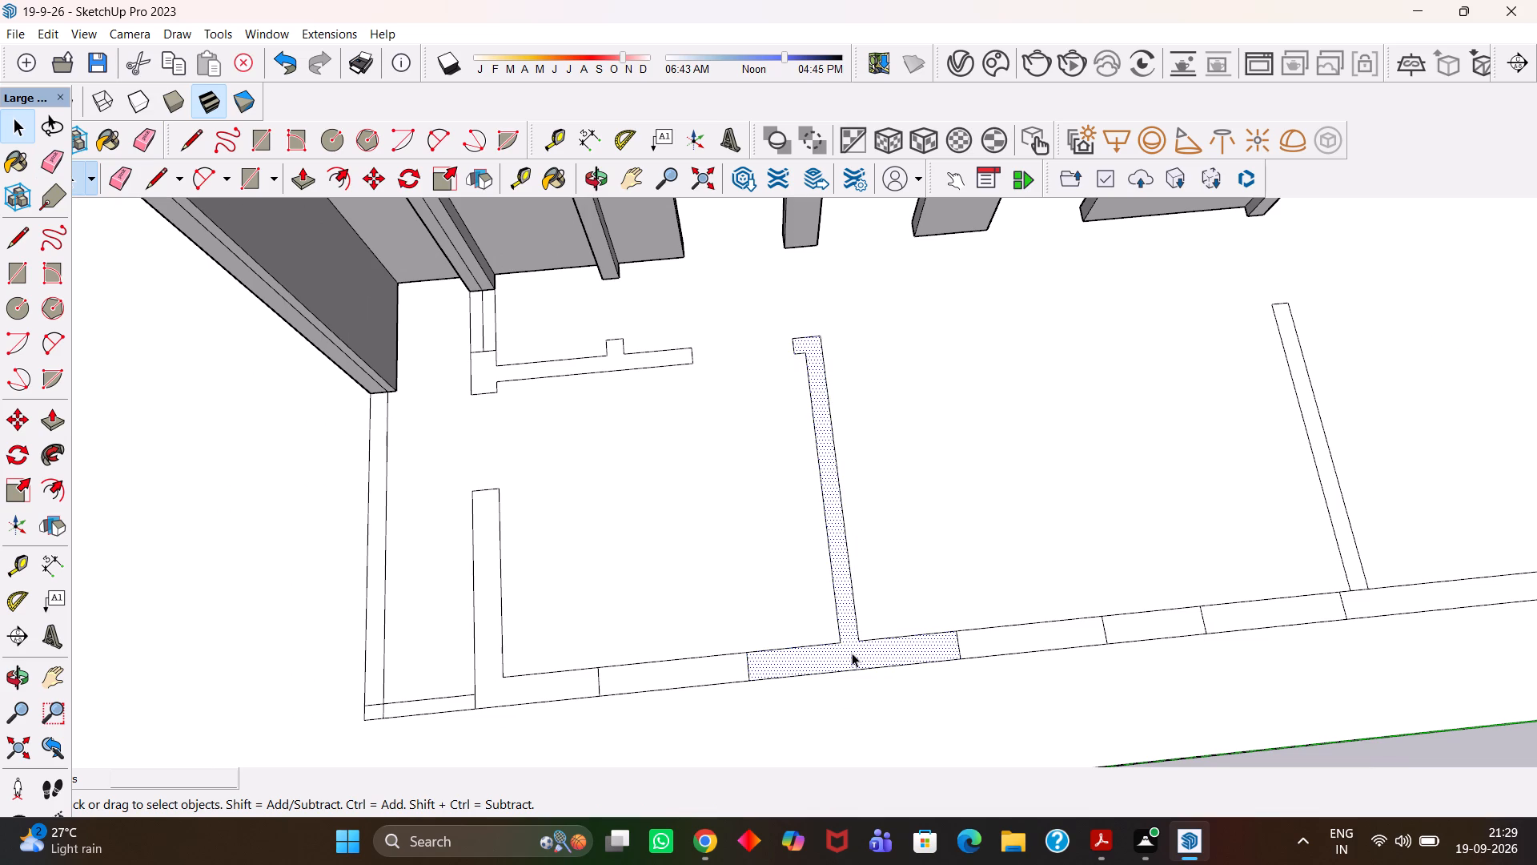
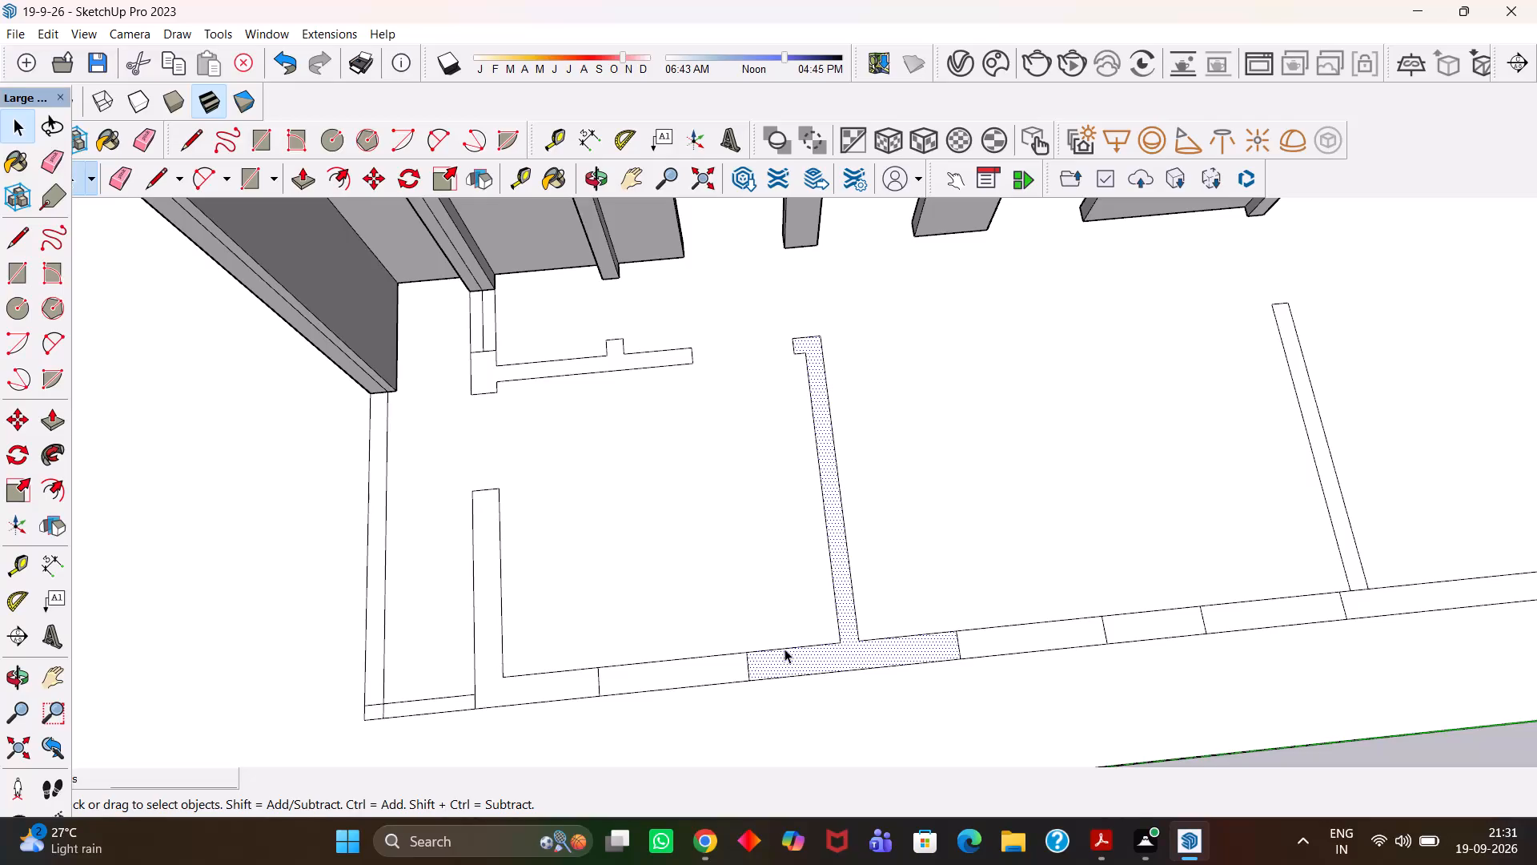
# Group the T-shaped wall outline on the front wall line, including its face and boundary edges.
pyautogui.scroll(2, 785, 648)
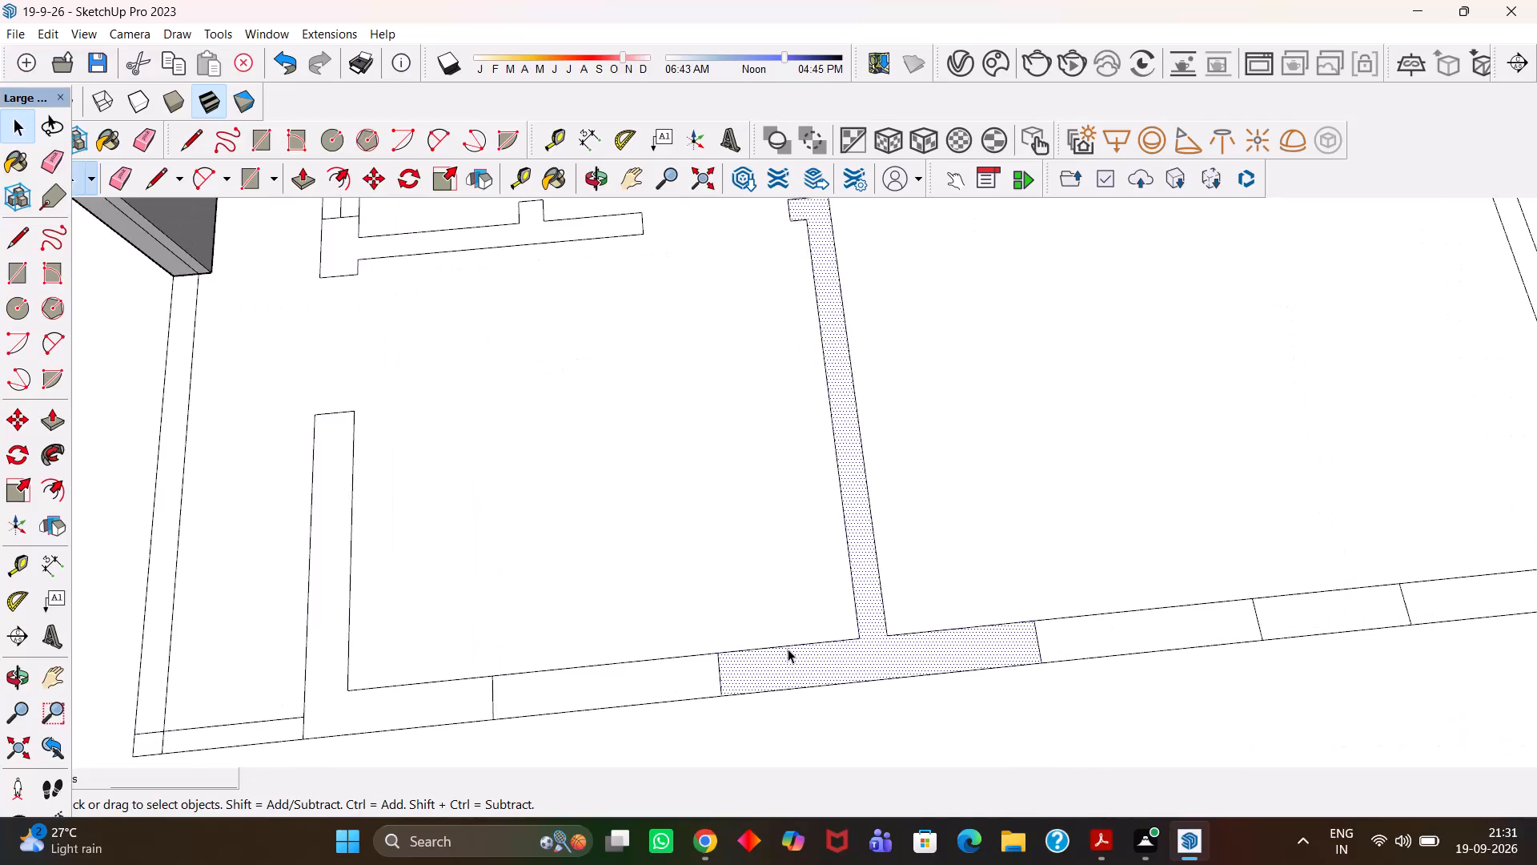
pyautogui.scroll(4, 793, 654)
pyautogui.doubleClick(824, 663)
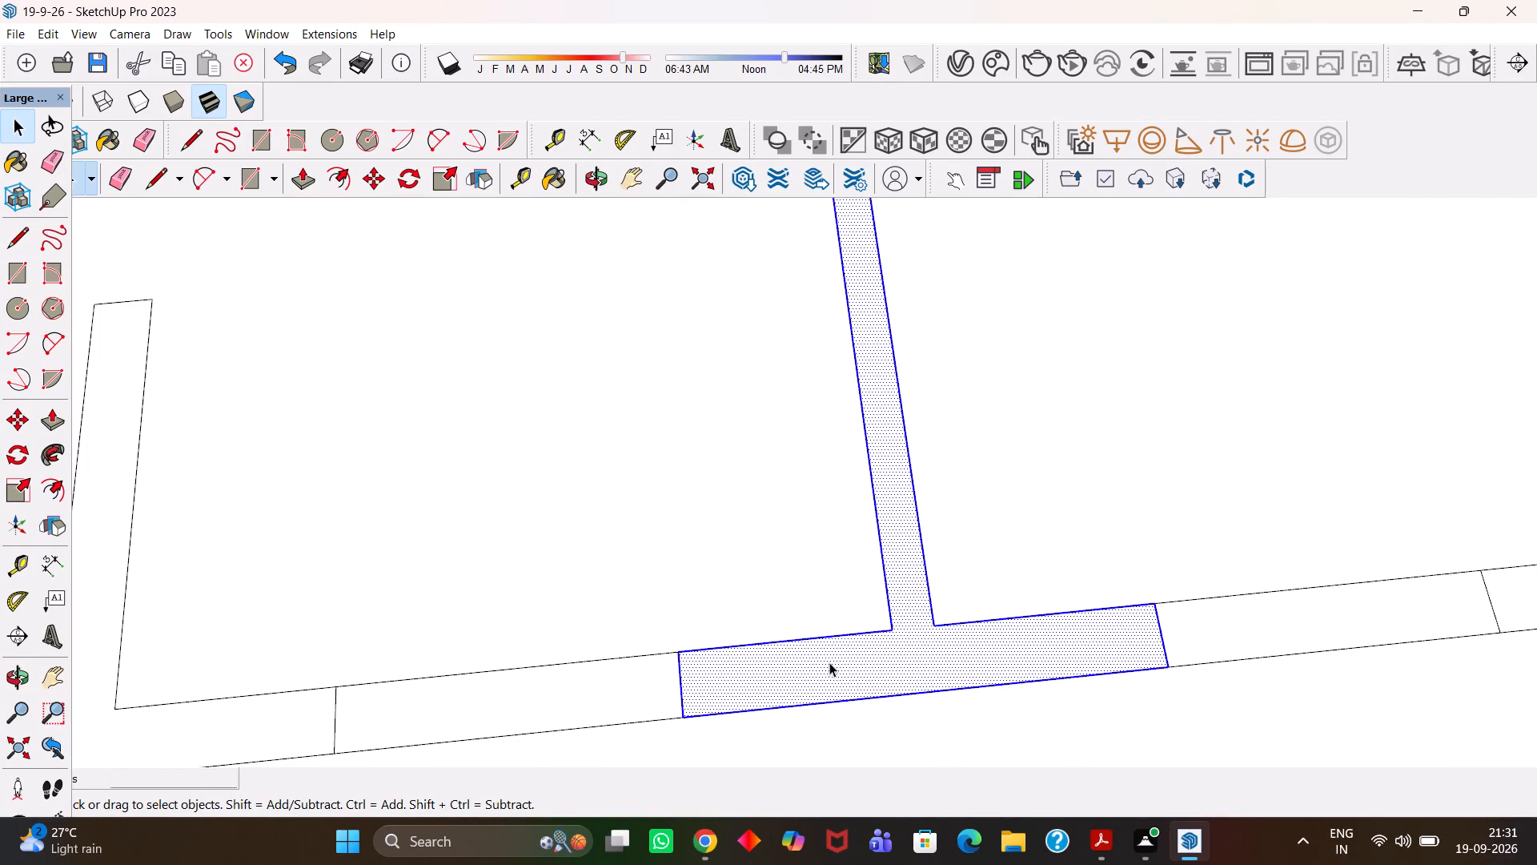
pyautogui.rightClick(830, 663)
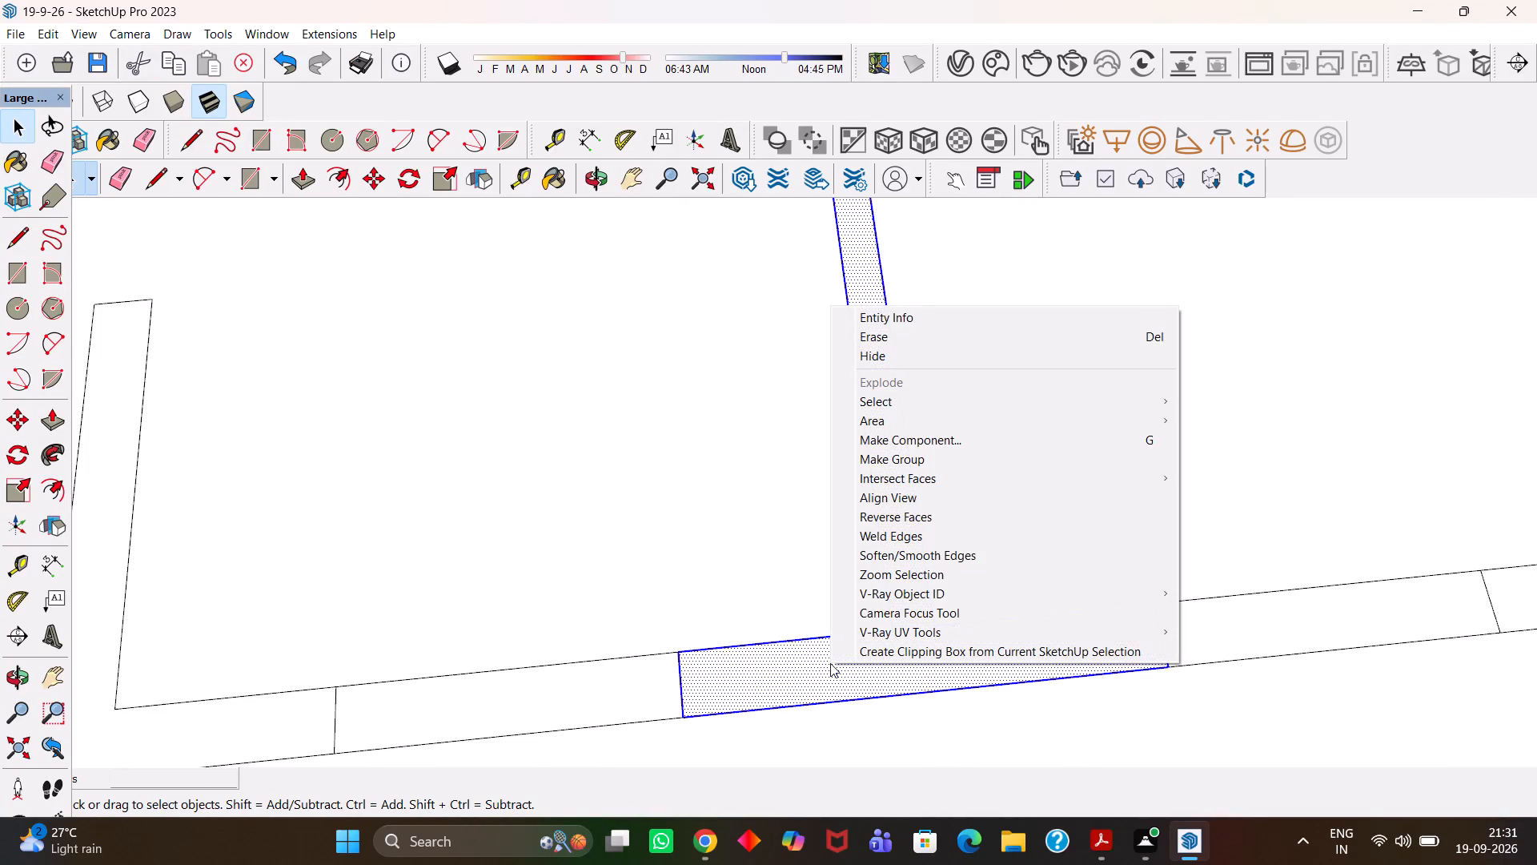
pyautogui.click(905, 461)
# Inside the T-shaped wall group, extrude the face up 10' with Push/Pull.
pyautogui.scroll(-3, 878, 513)
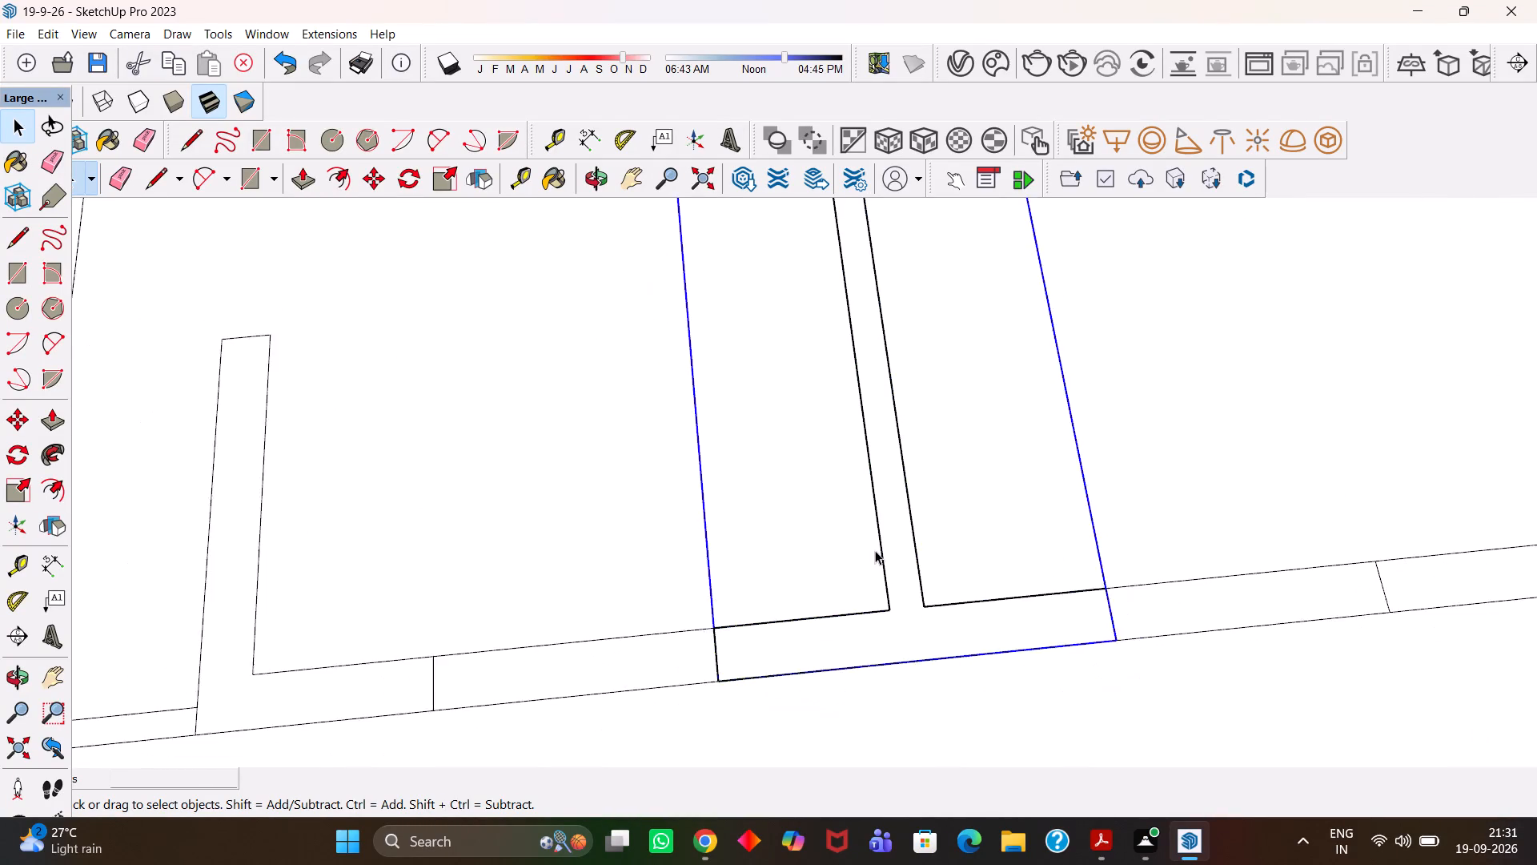
pyautogui.scroll(-2, 875, 550)
pyautogui.doubleClick(907, 607)
pyautogui.click(893, 613)
pyautogui.scroll(-4, 893, 613)
pyautogui.press('p')
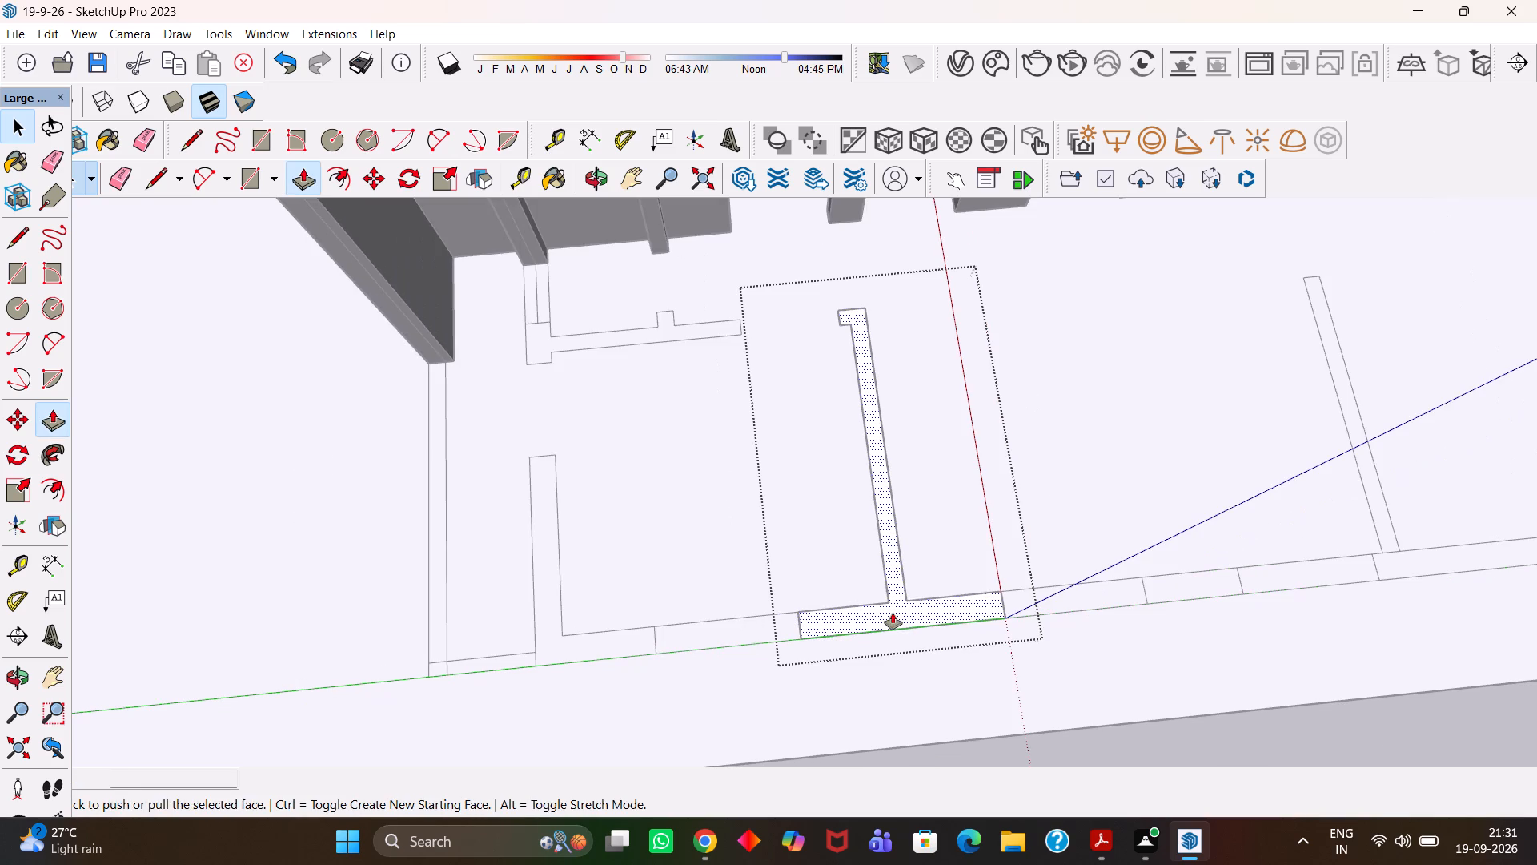
pyautogui.click(893, 613)
pyautogui.write("10'")
pyautogui.press('Return')
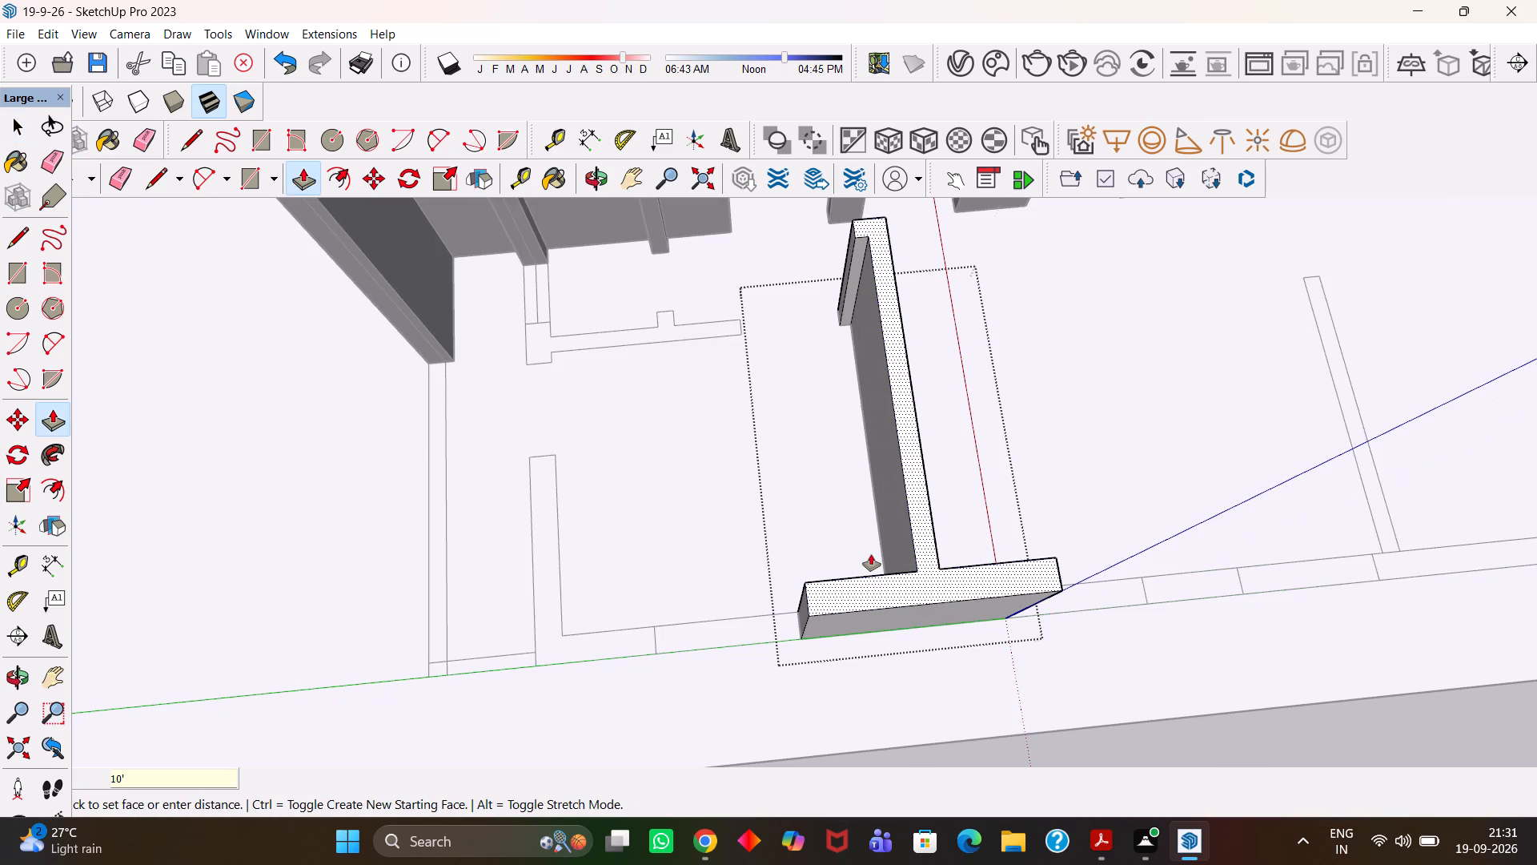
# Group the L-shaped wall outline near the front corner of the plan, including its face and edges.
pyautogui.press('h')
pyautogui.scroll(-8, 871, 546)
pyautogui.moveTo(787, 515); pyautogui.dragTo(956, 523)
pyautogui.scroll(-4, 957, 520)
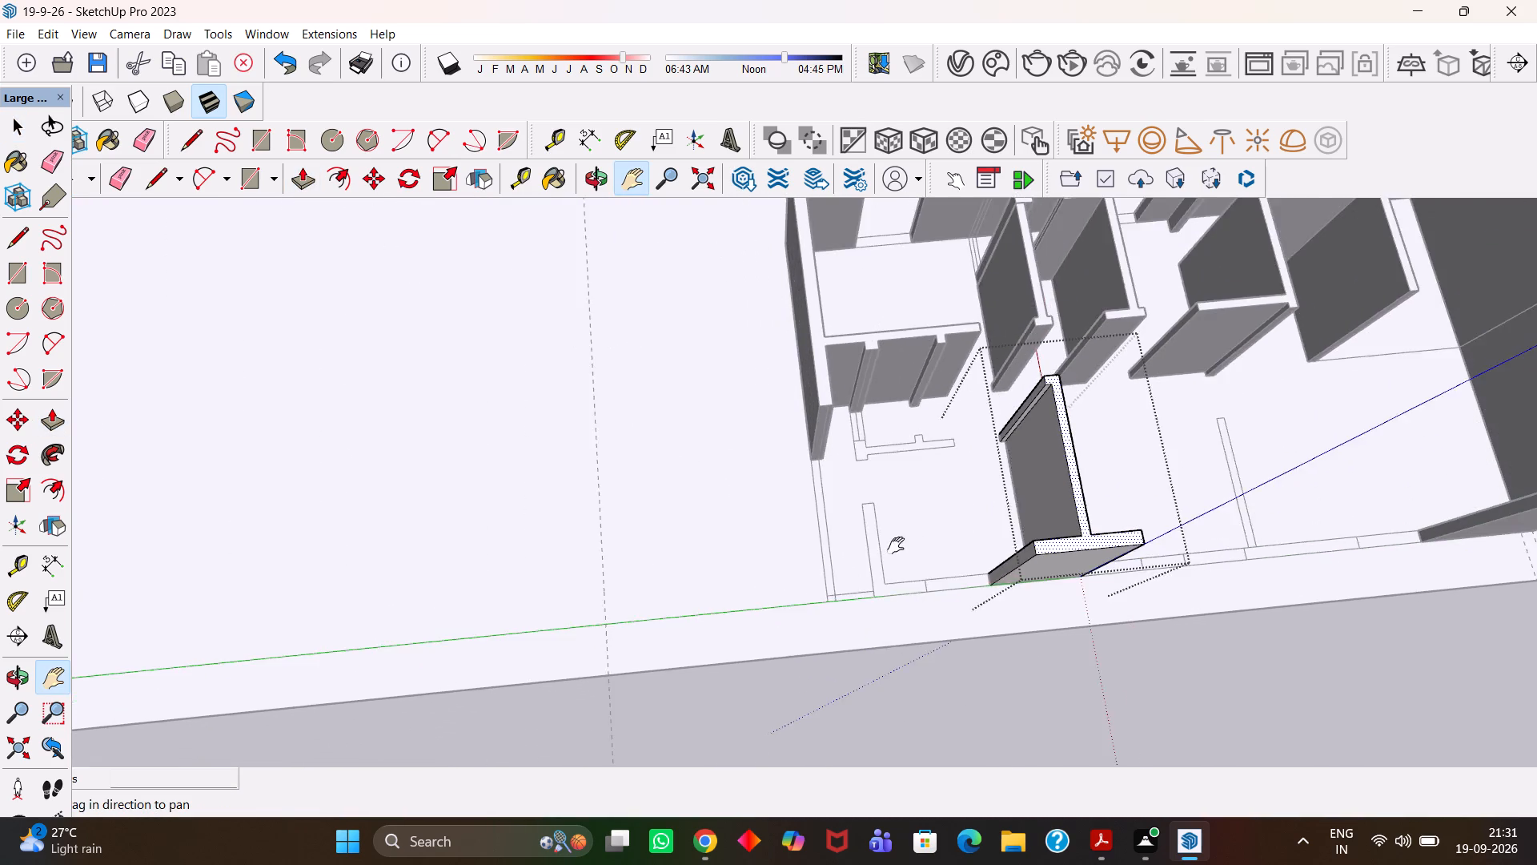
pyautogui.moveTo(923, 546); pyautogui.dragTo(993, 540, button='middle')
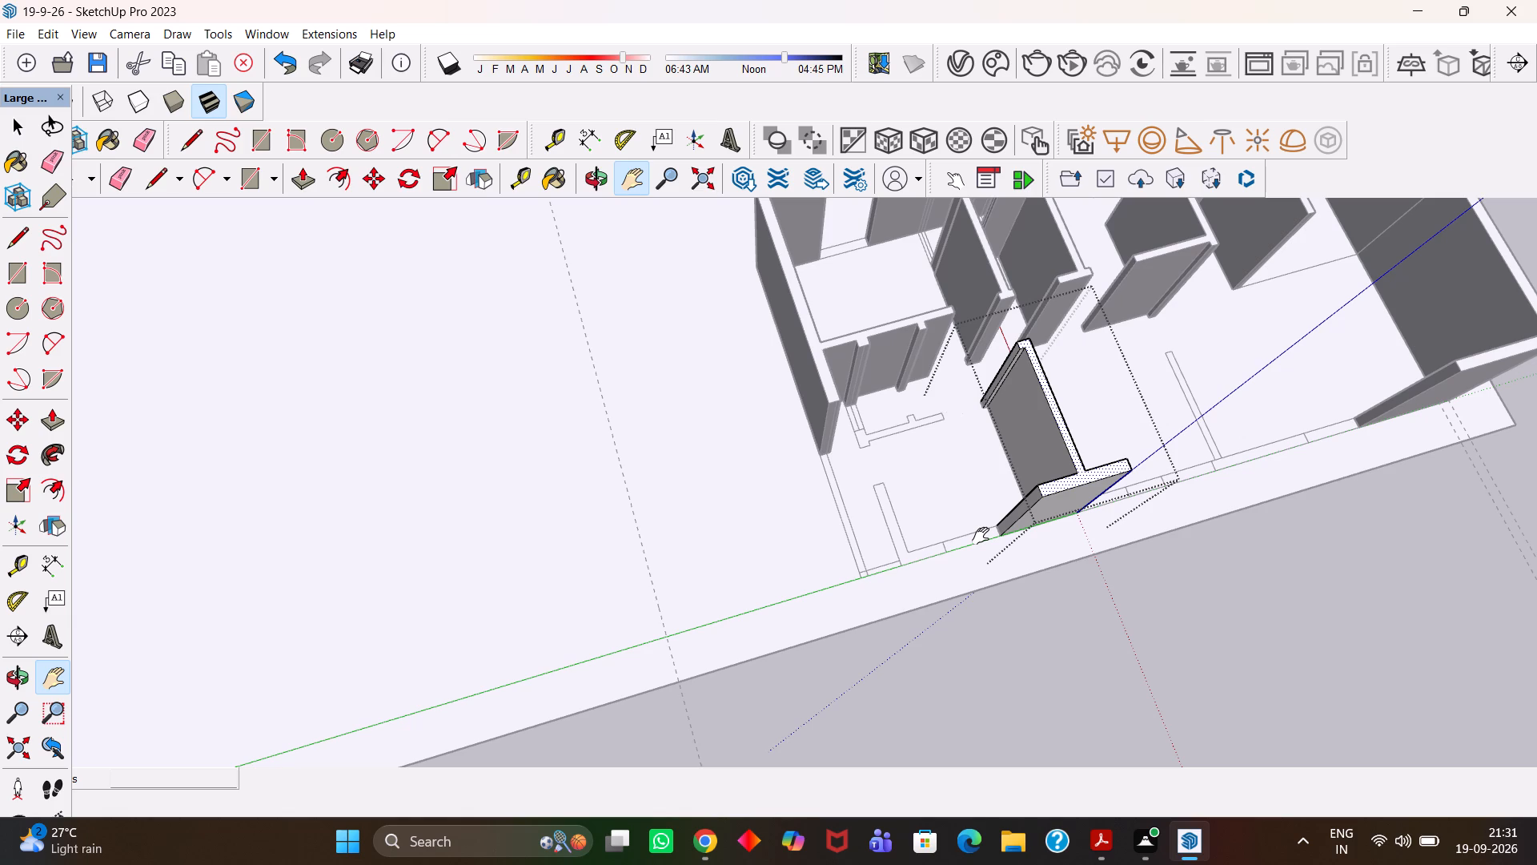
pyautogui.press('h')
pyautogui.scroll(13, 878, 521)
pyautogui.press('h')
pyautogui.scroll(7, 892, 528)
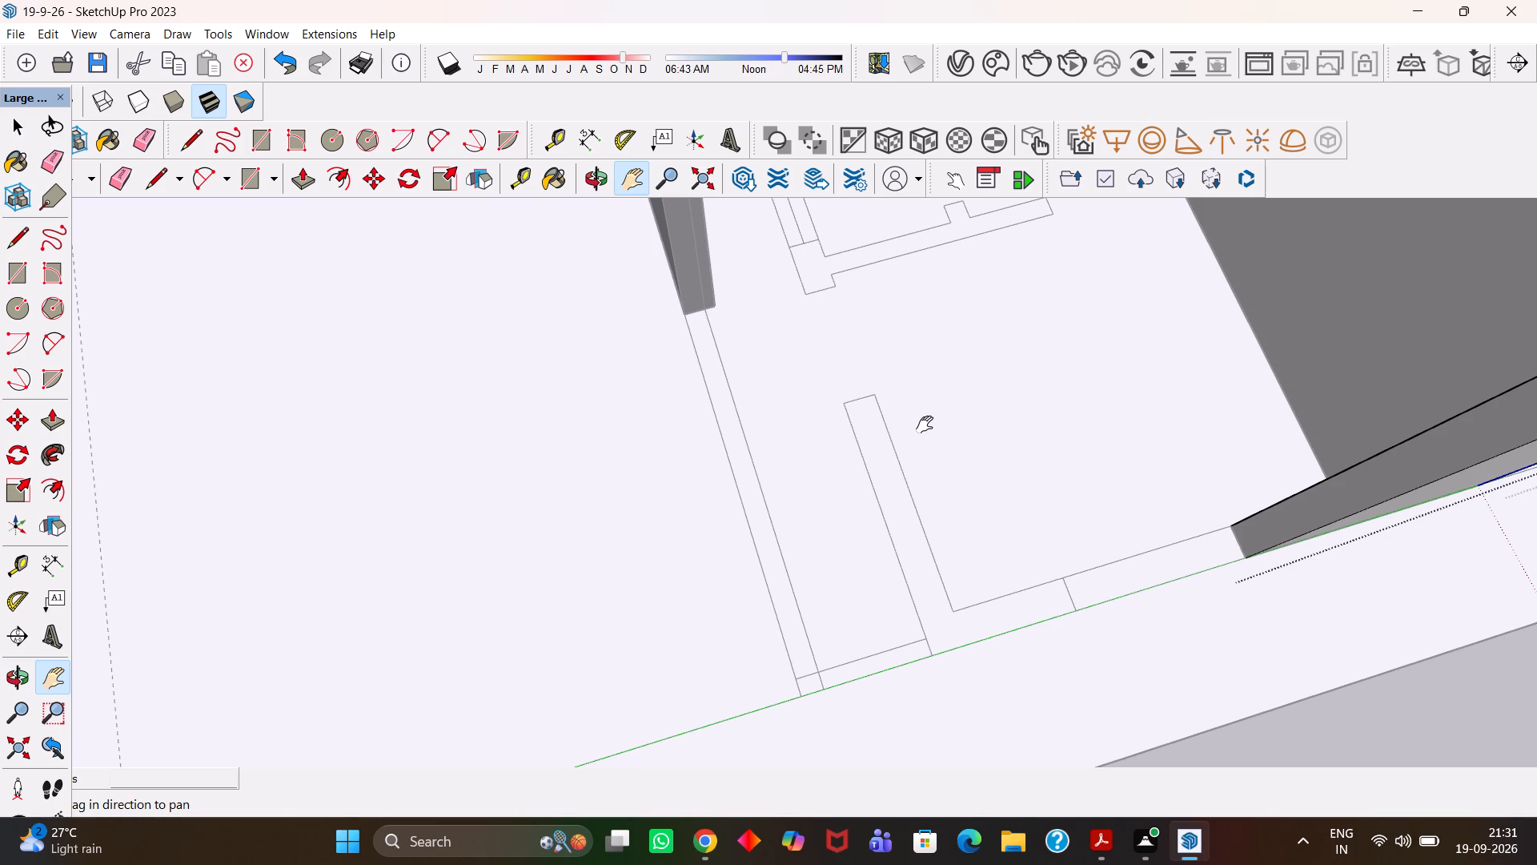
pyautogui.press('h')
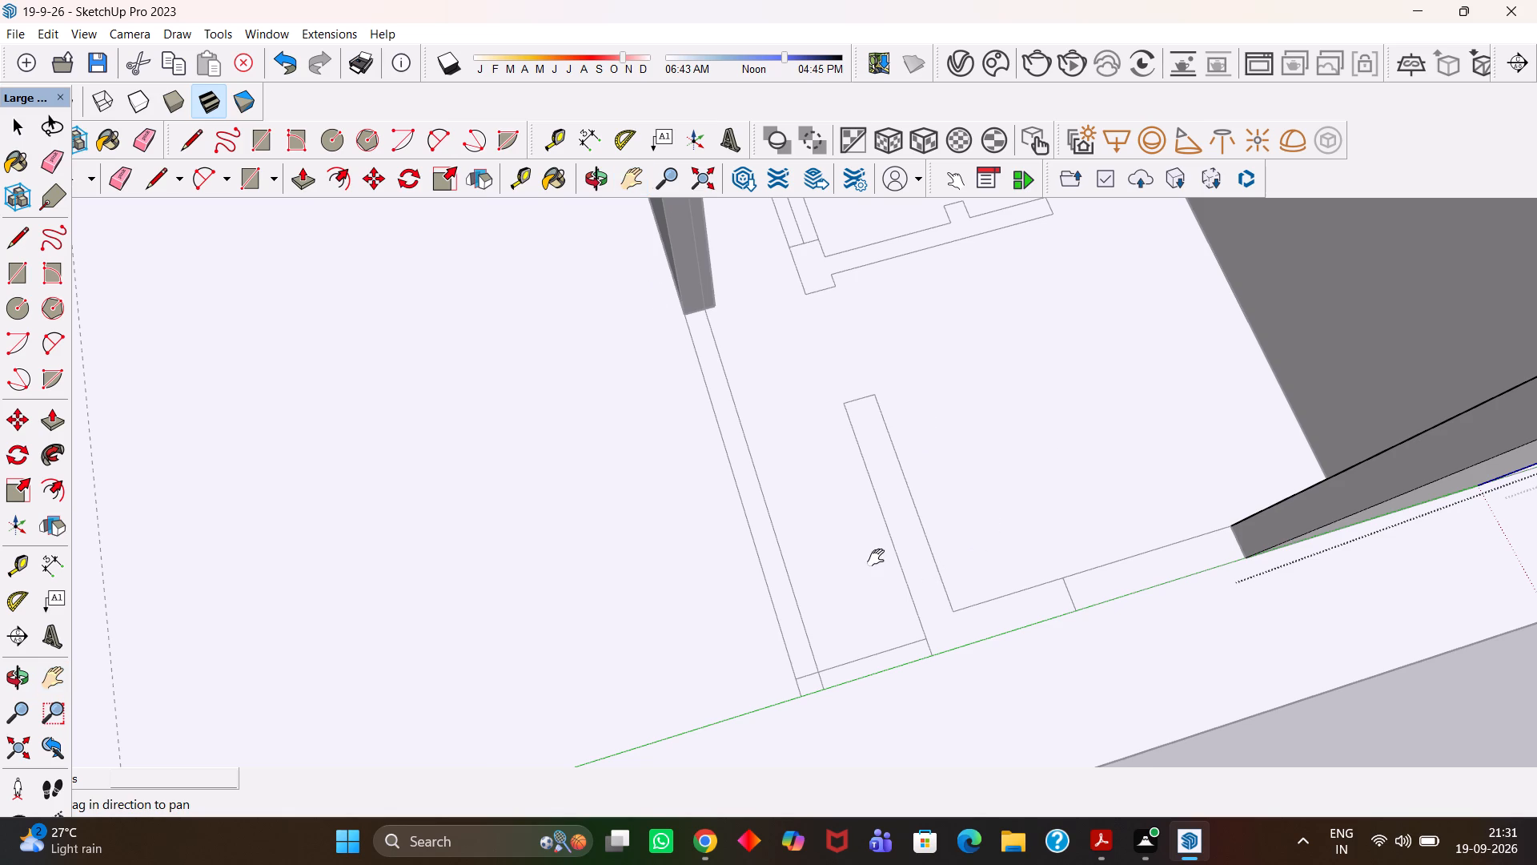
pyautogui.scroll(-8, 876, 557)
pyautogui.moveTo(892, 561); pyautogui.dragTo(813, 571)
pyautogui.scroll(1, 824, 590)
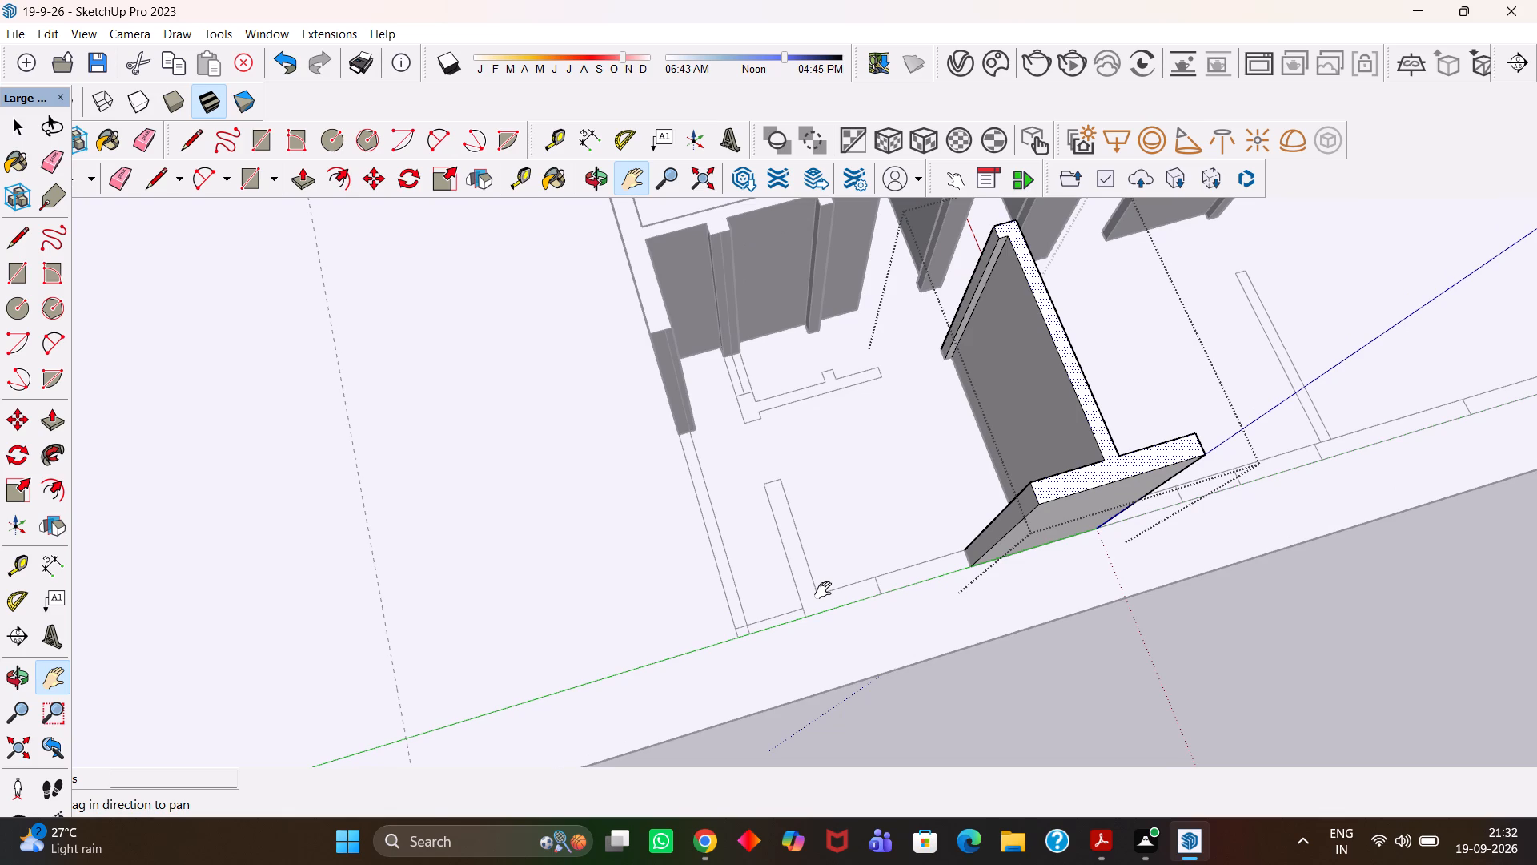
pyautogui.press('h')
pyautogui.scroll(1, 823, 590)
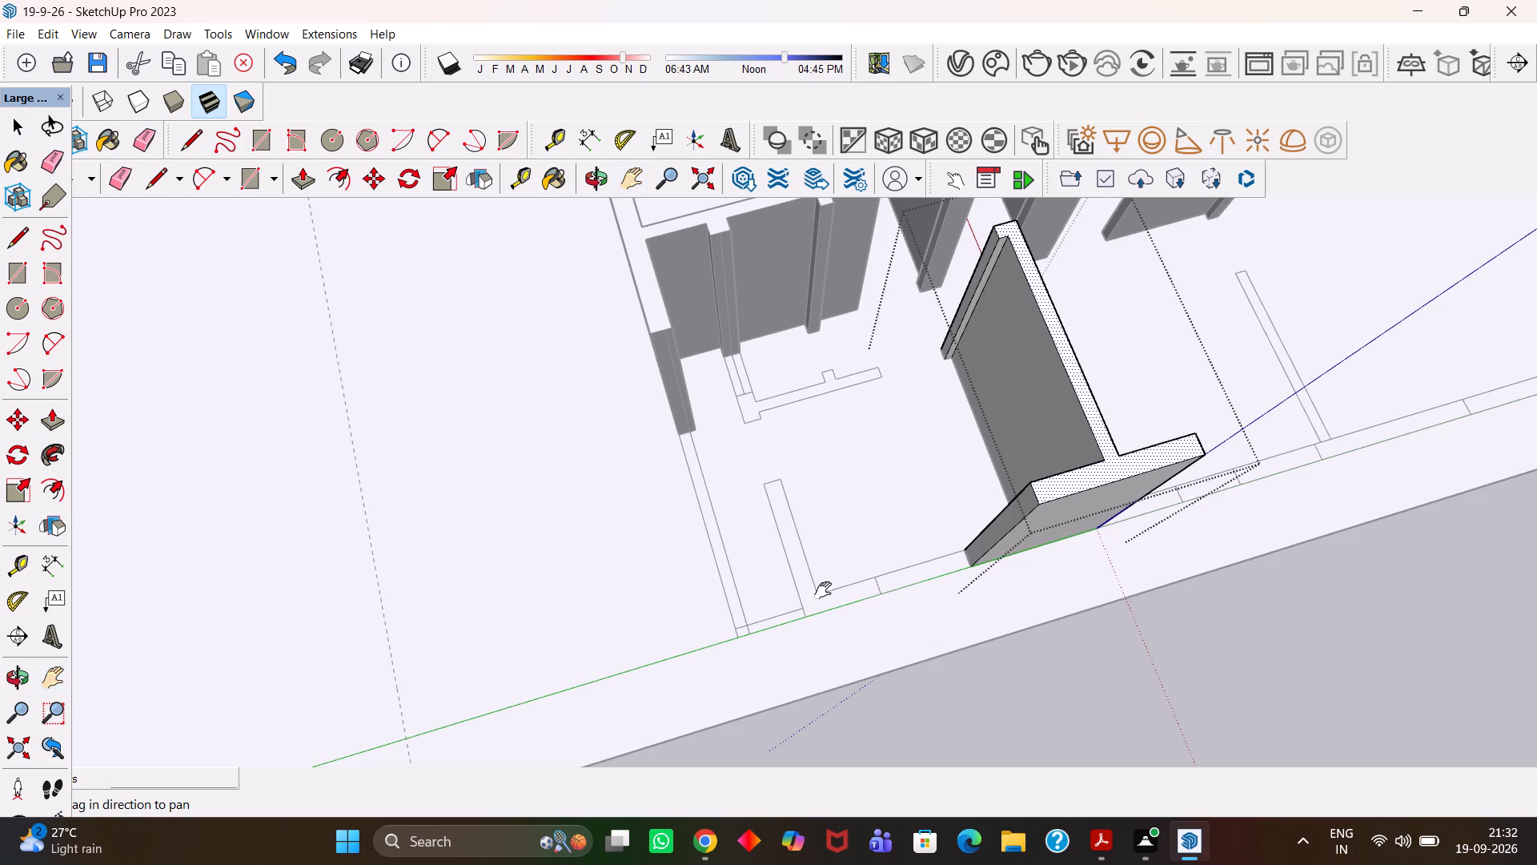
pyautogui.press('h')
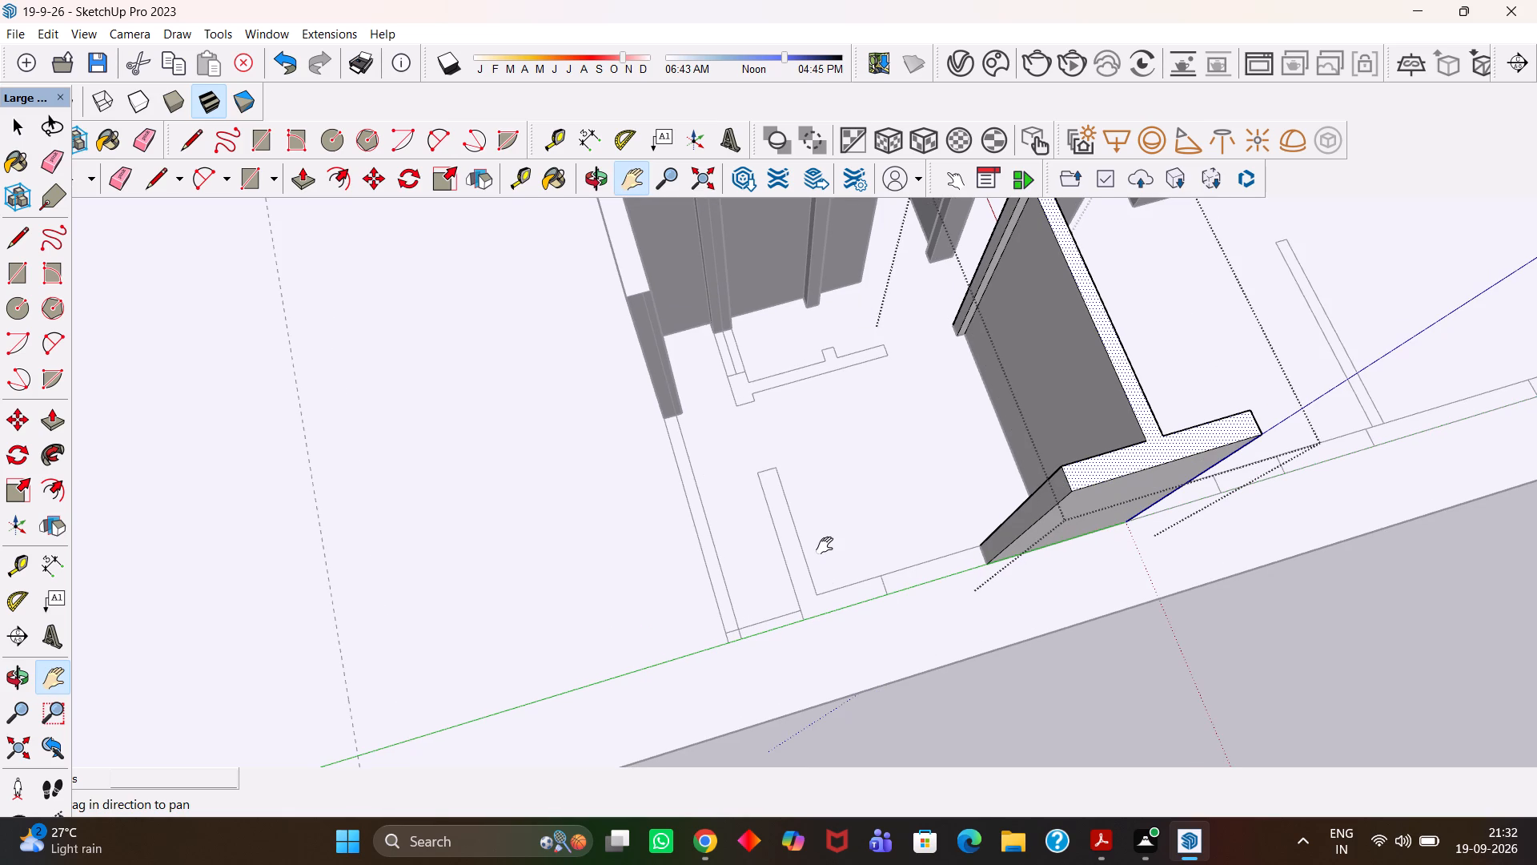
pyautogui.press('h')
pyautogui.scroll(4, 829, 570)
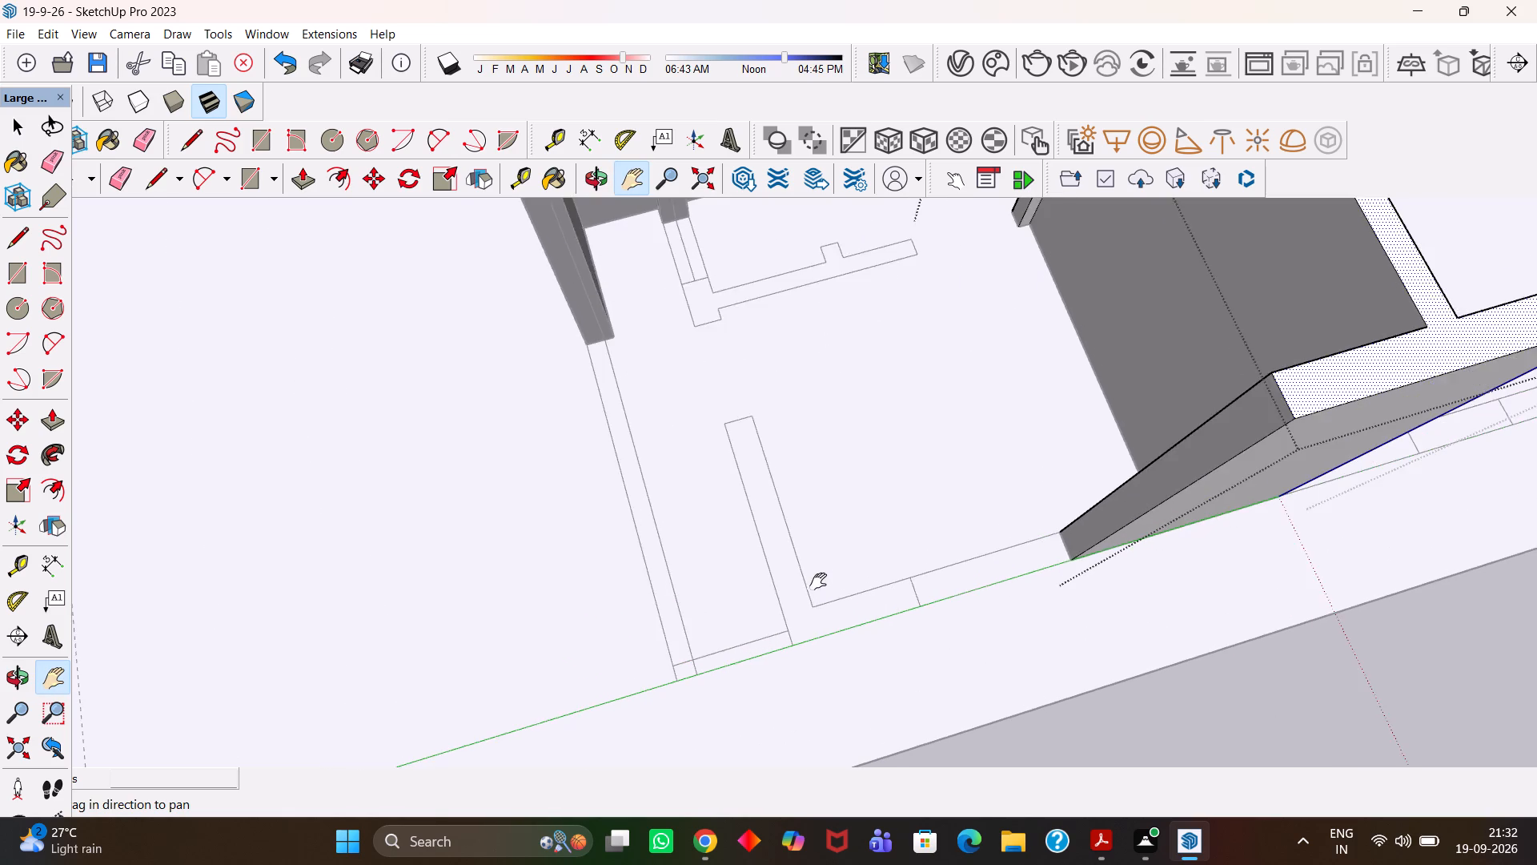
pyautogui.moveTo(817, 587); pyautogui.dragTo(746, 561)
pyautogui.scroll(3, 739, 568)
pyautogui.press('space')
pyautogui.doubleClick(735, 593)
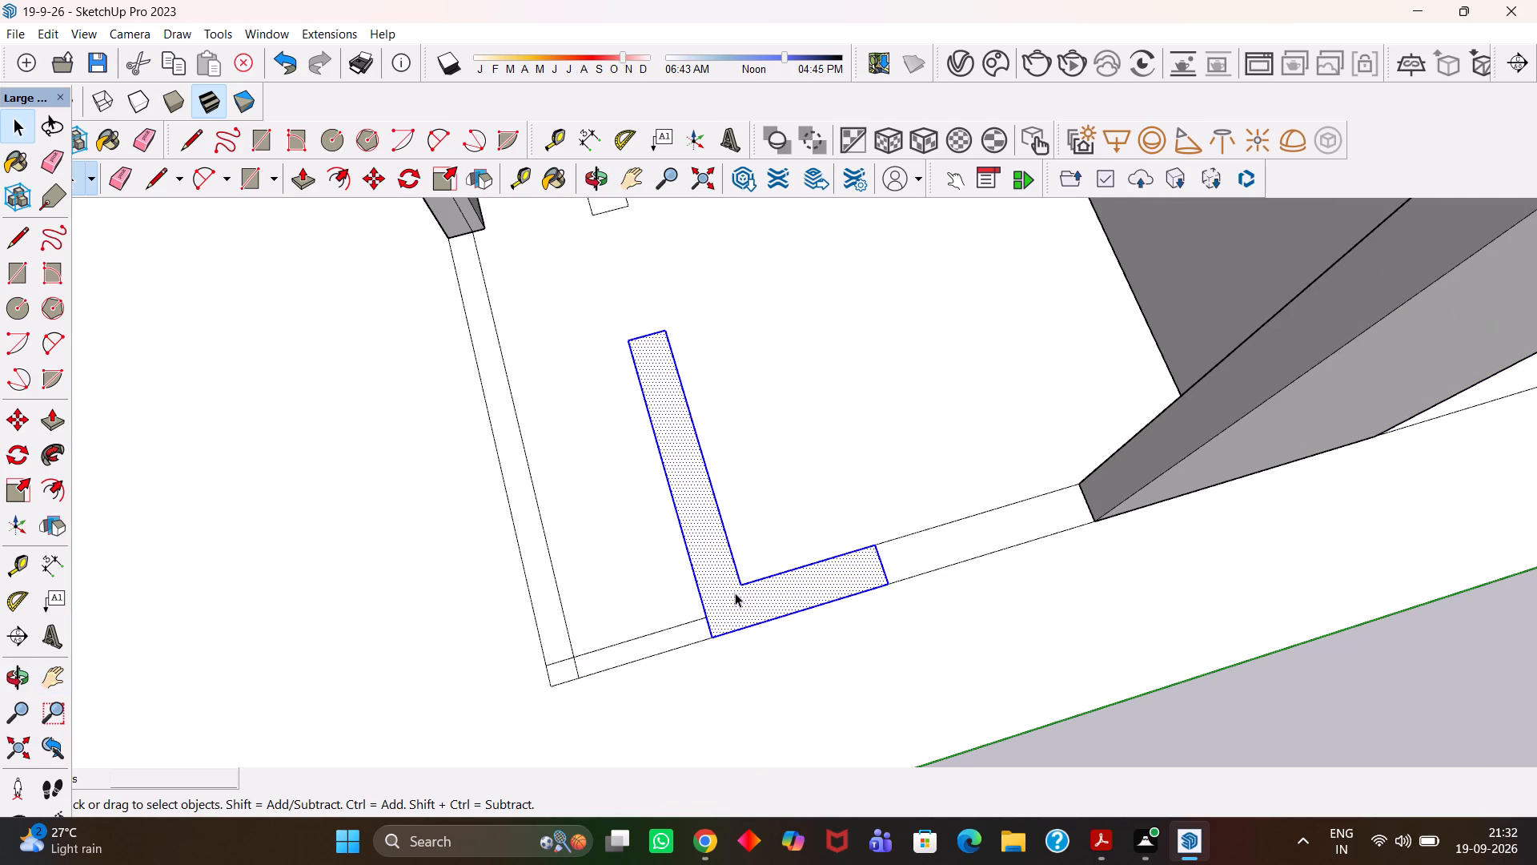
pyautogui.rightClick(735, 593)
pyautogui.click(821, 388)
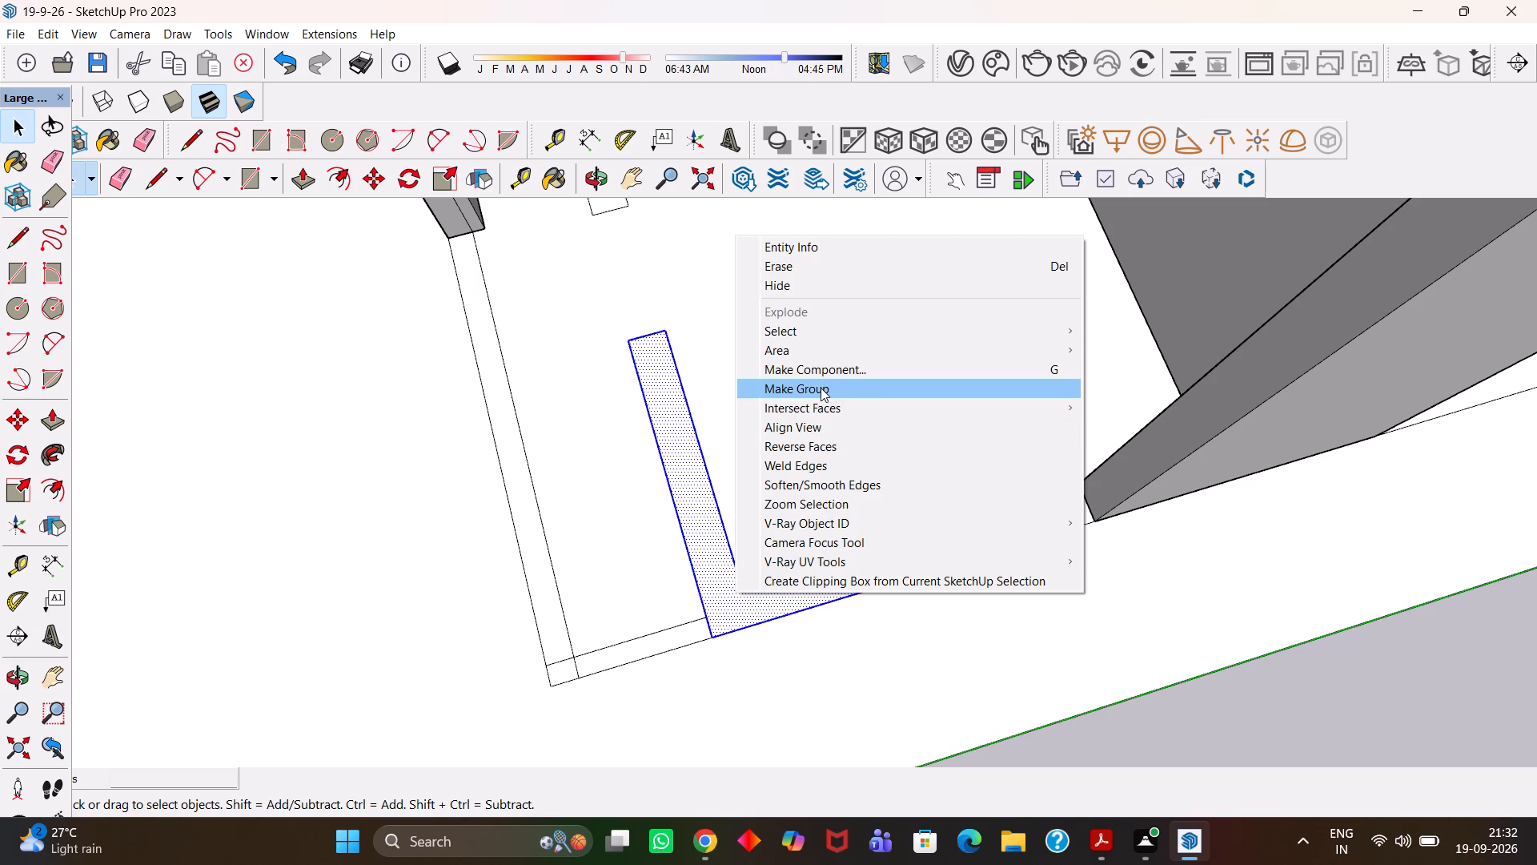
# Inside the L-shaped wall group, extrude the face up 10' with Push/Pull and exit the group.
pyautogui.scroll(-5, 793, 396)
pyautogui.press('h')
pyautogui.moveTo(760, 473); pyautogui.dragTo(755, 452)
pyautogui.scroll(6, 752, 498)
pyautogui.press('space')
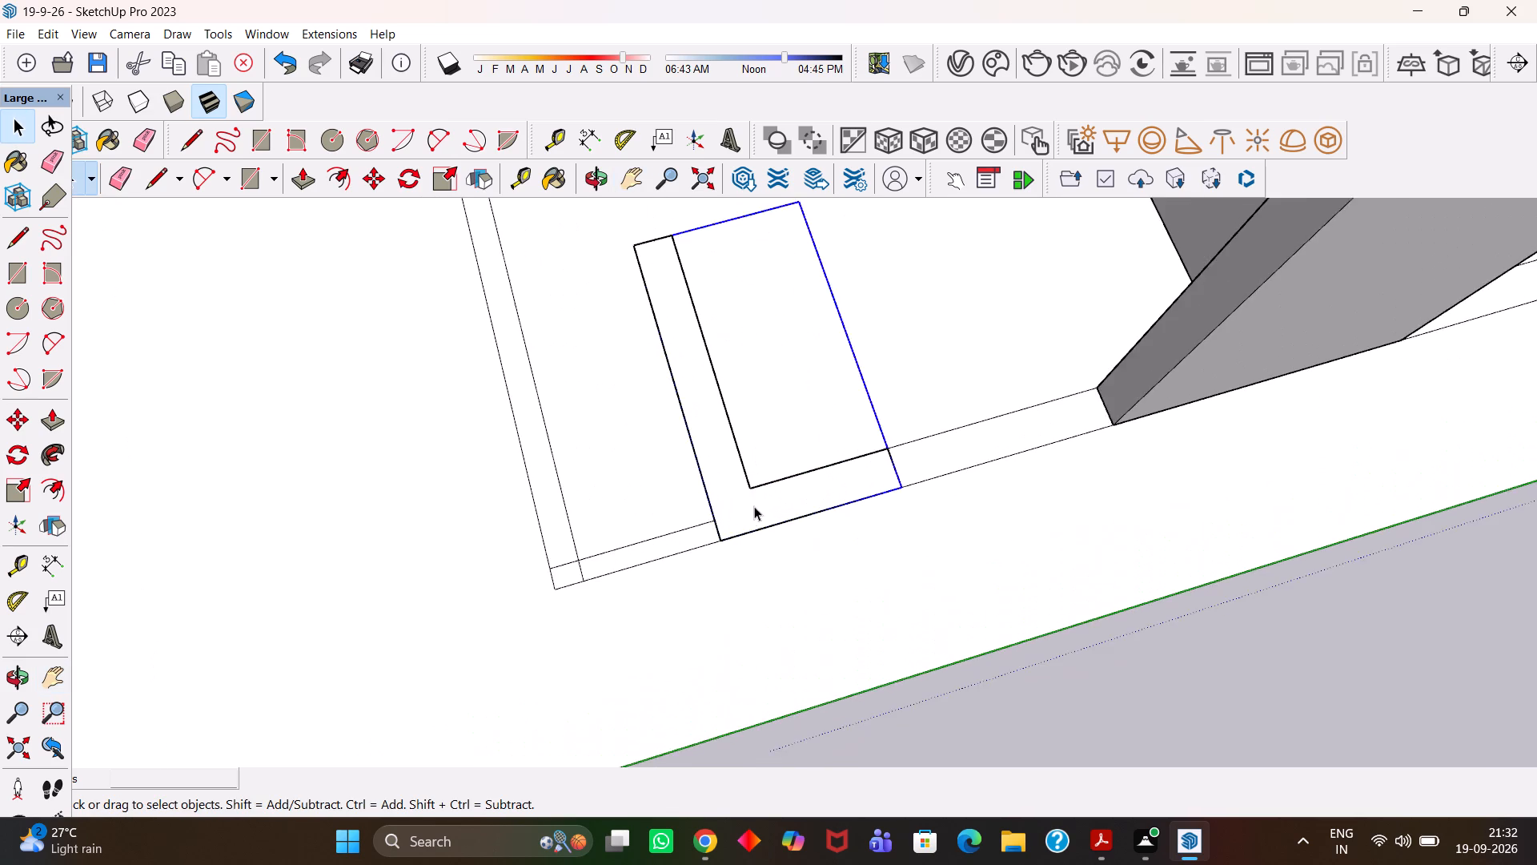
pyautogui.doubleClick(744, 521)
pyautogui.click(734, 522)
pyautogui.press('space')
pyautogui.scroll(3, 726, 522)
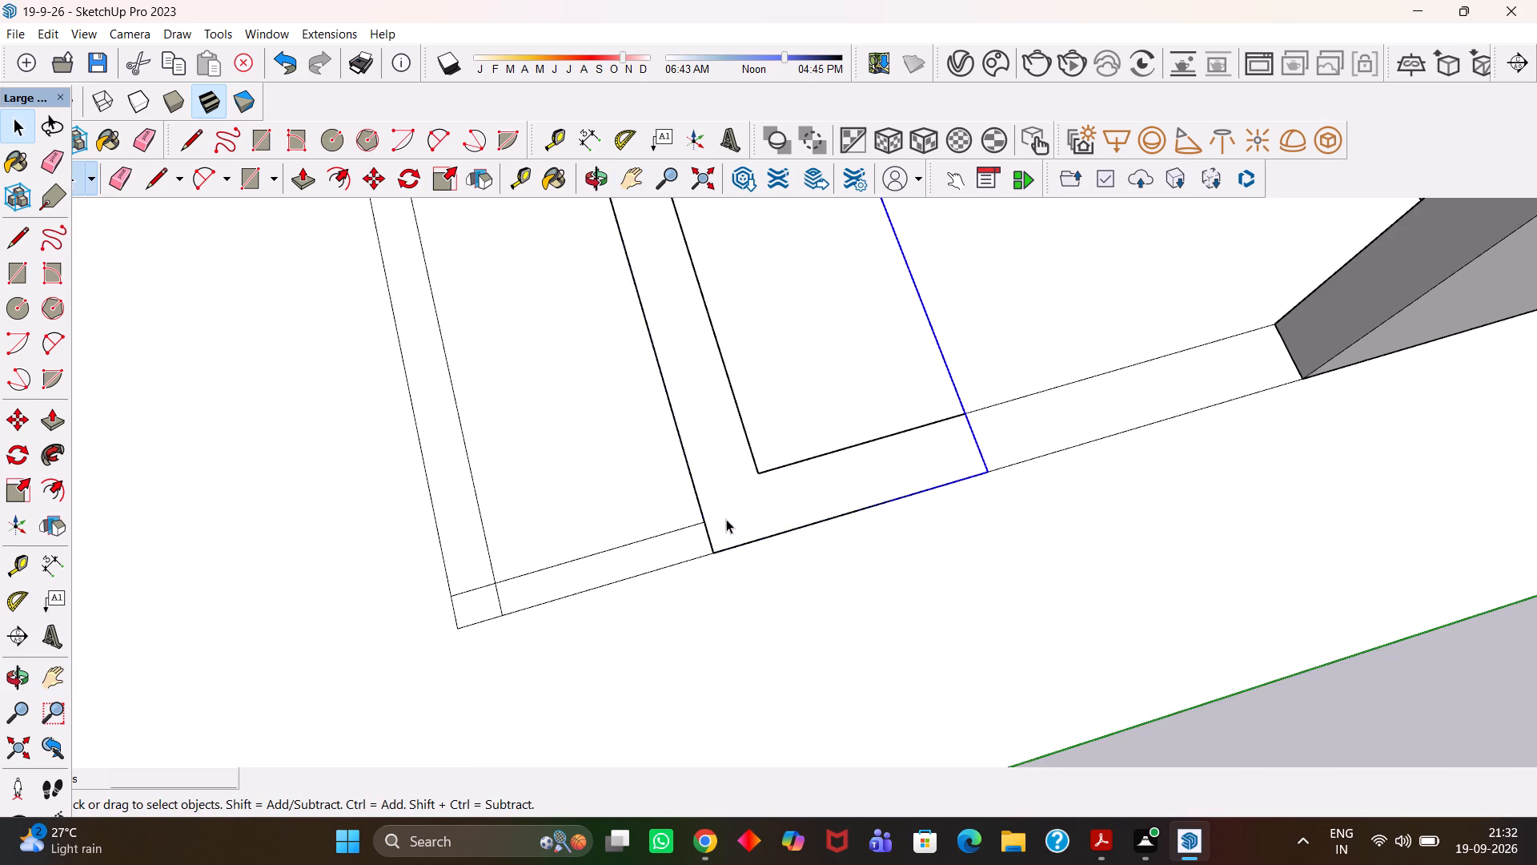
pyautogui.doubleClick(726, 519)
pyautogui.click(730, 507)
pyautogui.press('p')
pyautogui.click(730, 507)
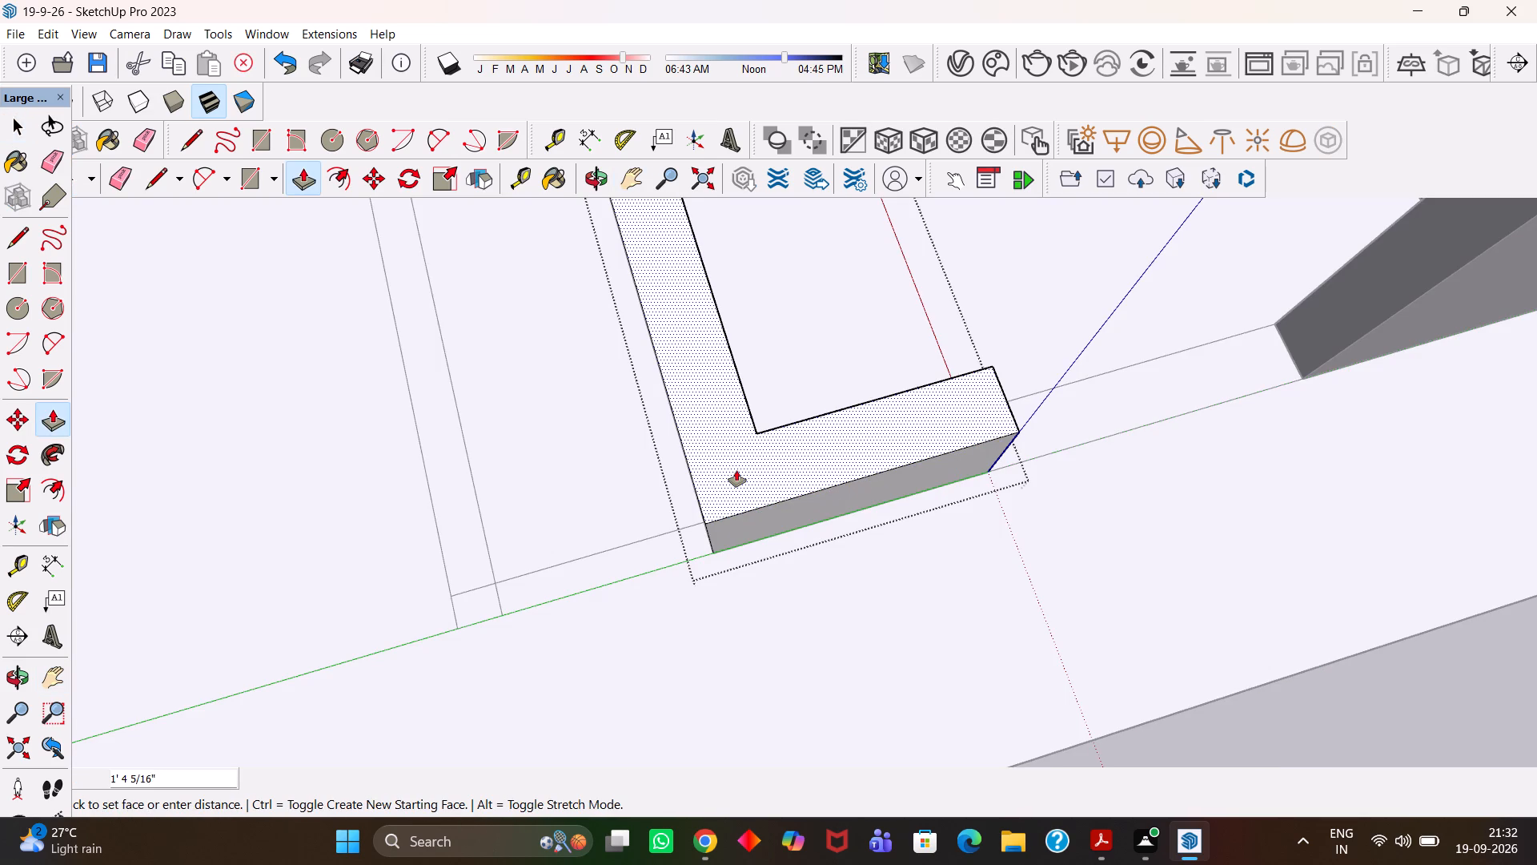
pyautogui.write("10'")
pyautogui.press('Return')
pyautogui.press('h')
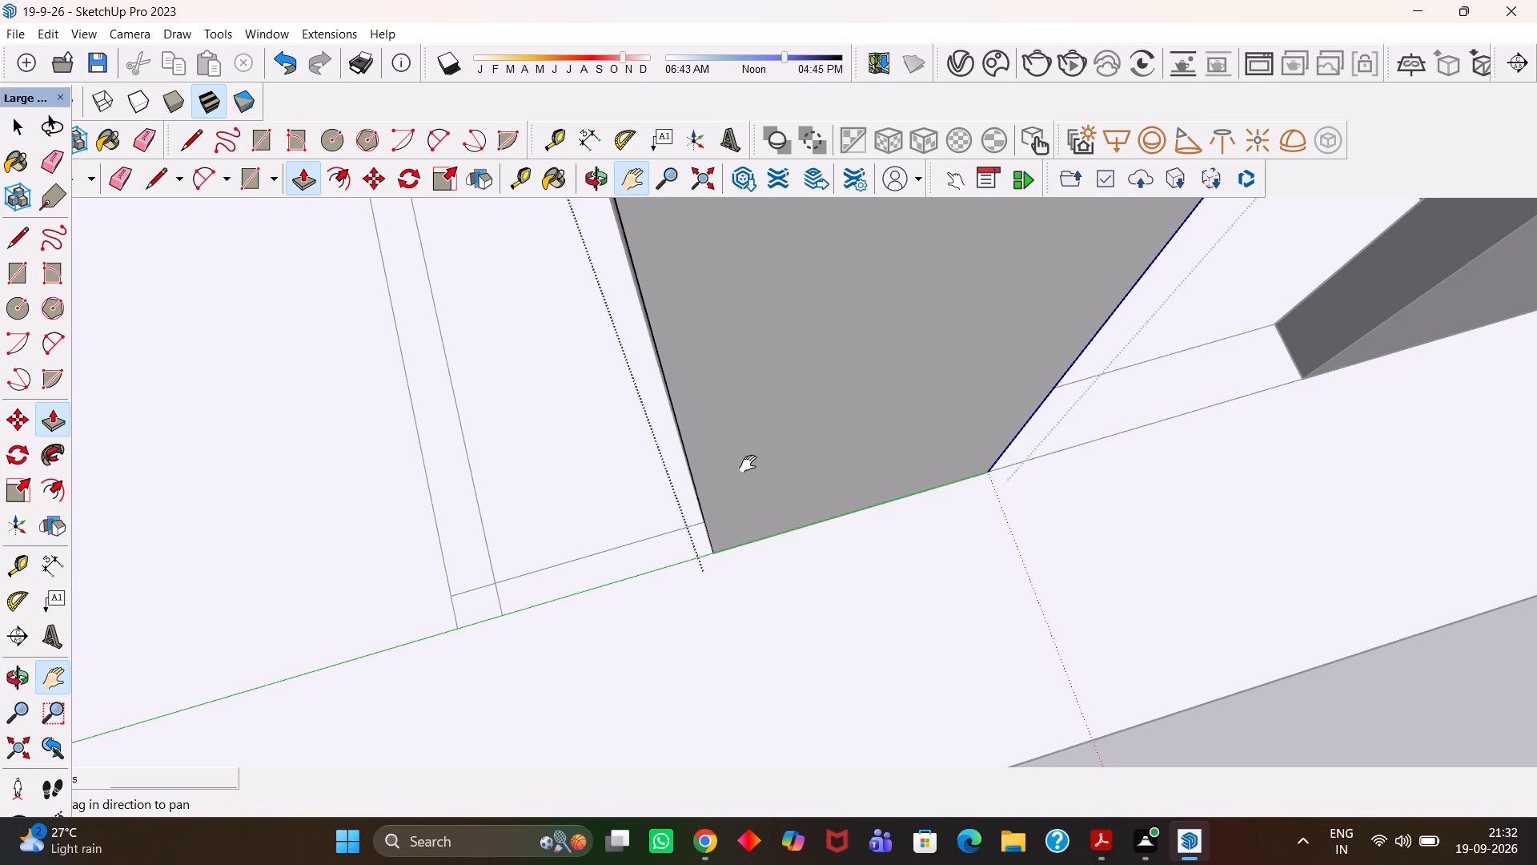
pyautogui.scroll(-13, 749, 457)
pyautogui.moveTo(726, 486); pyautogui.dragTo(768, 470, button='middle')
pyautogui.press('space')
pyautogui.click(978, 608)
# Place a sill guide 3' above the base edge on the T-shaped wall's end face, facing the L-shaped wall.
pyautogui.scroll(2, 937, 437)
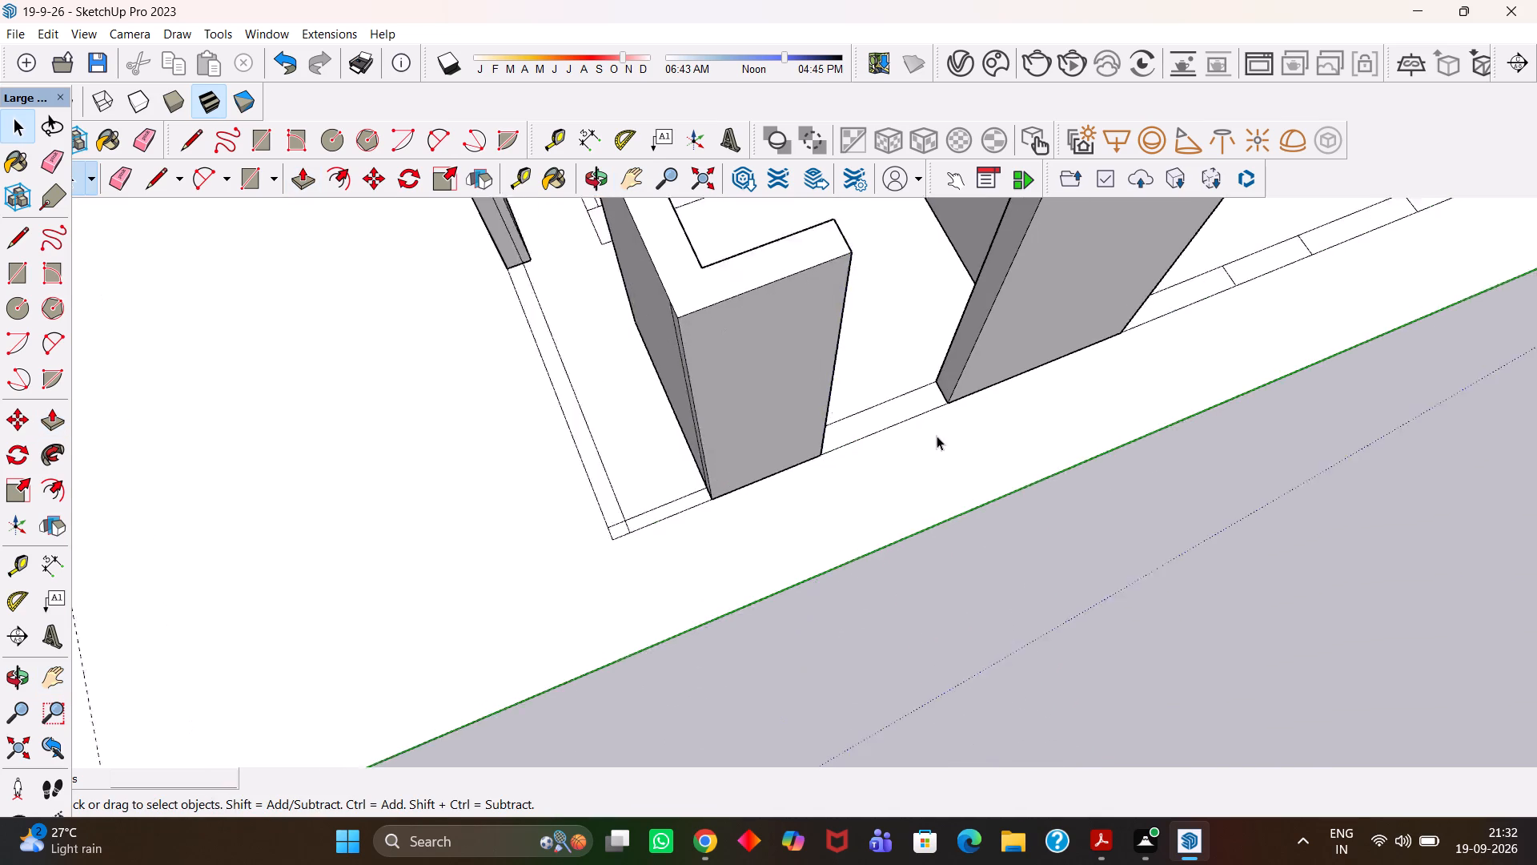
pyautogui.scroll(6, 937, 436)
pyautogui.press('h')
pyautogui.moveTo(929, 381); pyautogui.dragTo(880, 464)
pyautogui.moveTo(873, 470); pyautogui.dragTo(912, 449, button='middle')
pyautogui.scroll(-2, 912, 449)
pyautogui.press('h')
pyautogui.moveTo(905, 434); pyautogui.dragTo(896, 444)
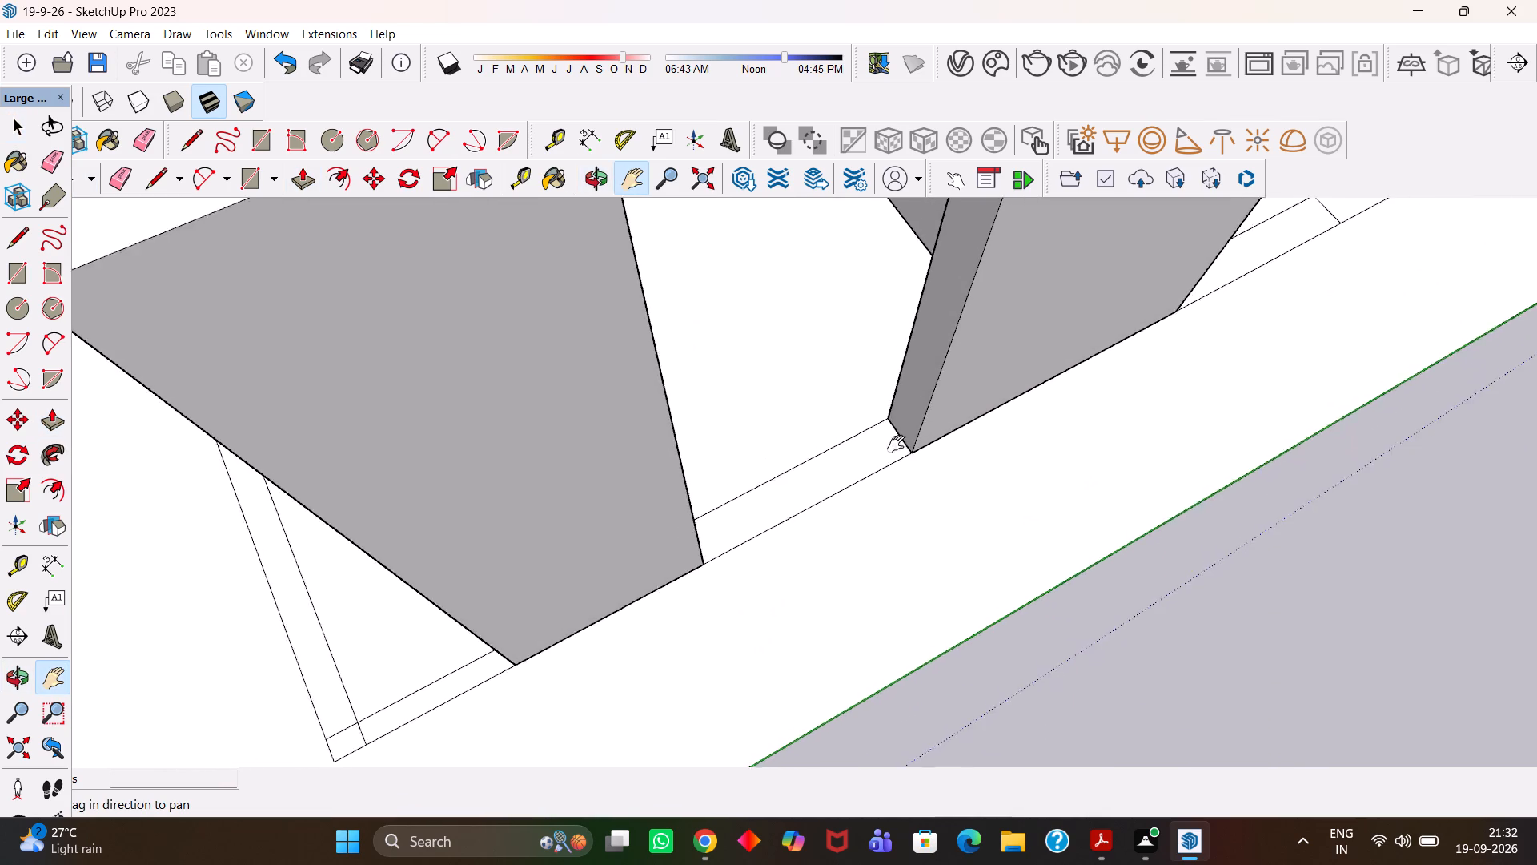
pyautogui.moveTo(896, 444); pyautogui.dragTo(861, 541)
pyautogui.moveTo(843, 540); pyautogui.dragTo(853, 530, button='middle')
pyautogui.scroll(3, 853, 530)
pyautogui.press('t')
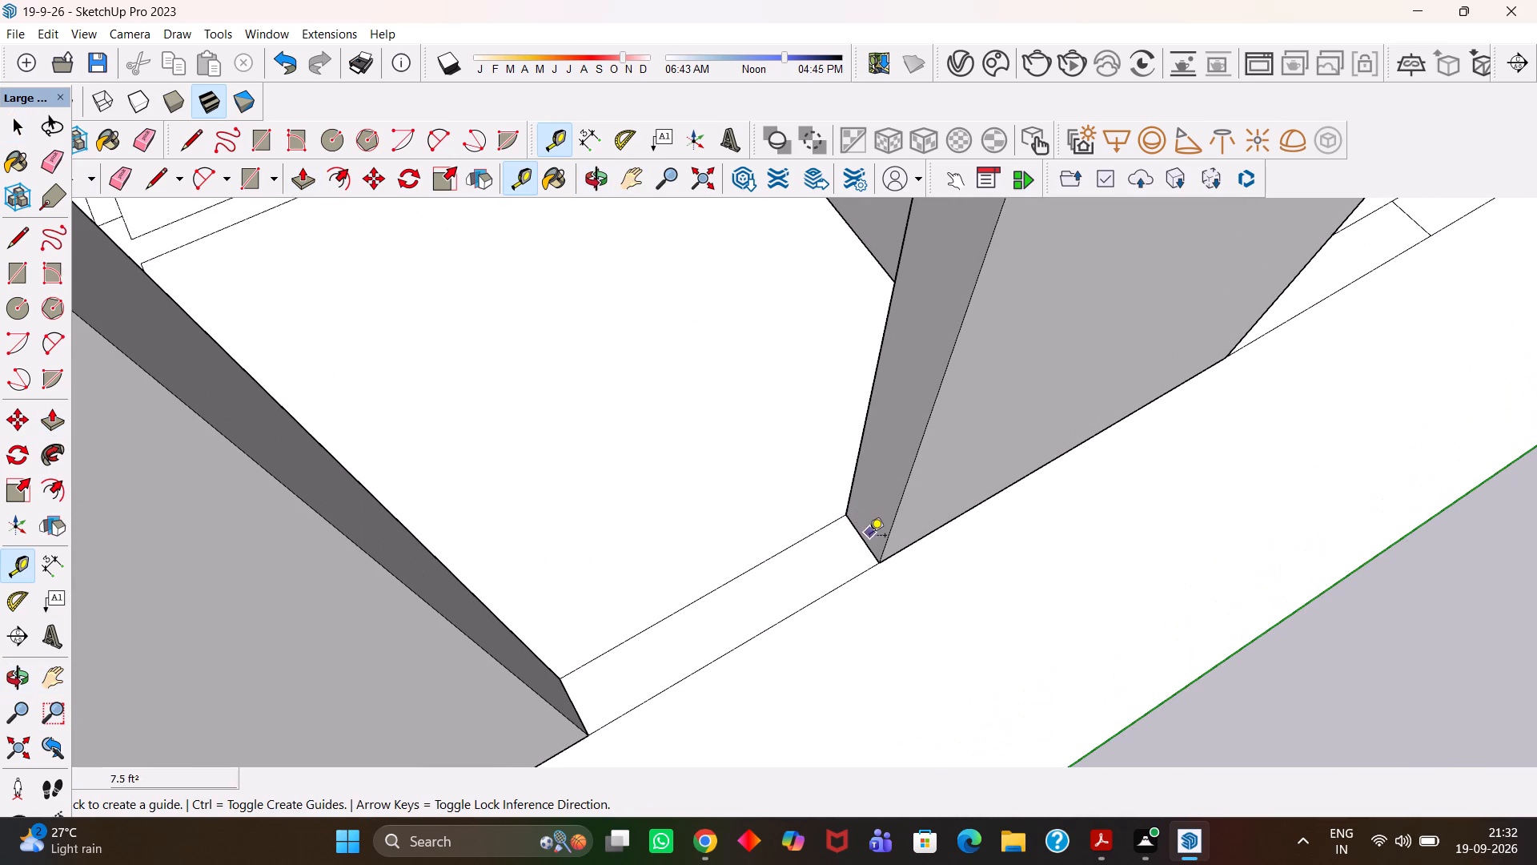
pyautogui.doubleClick(869, 539)
pyautogui.click(860, 541)
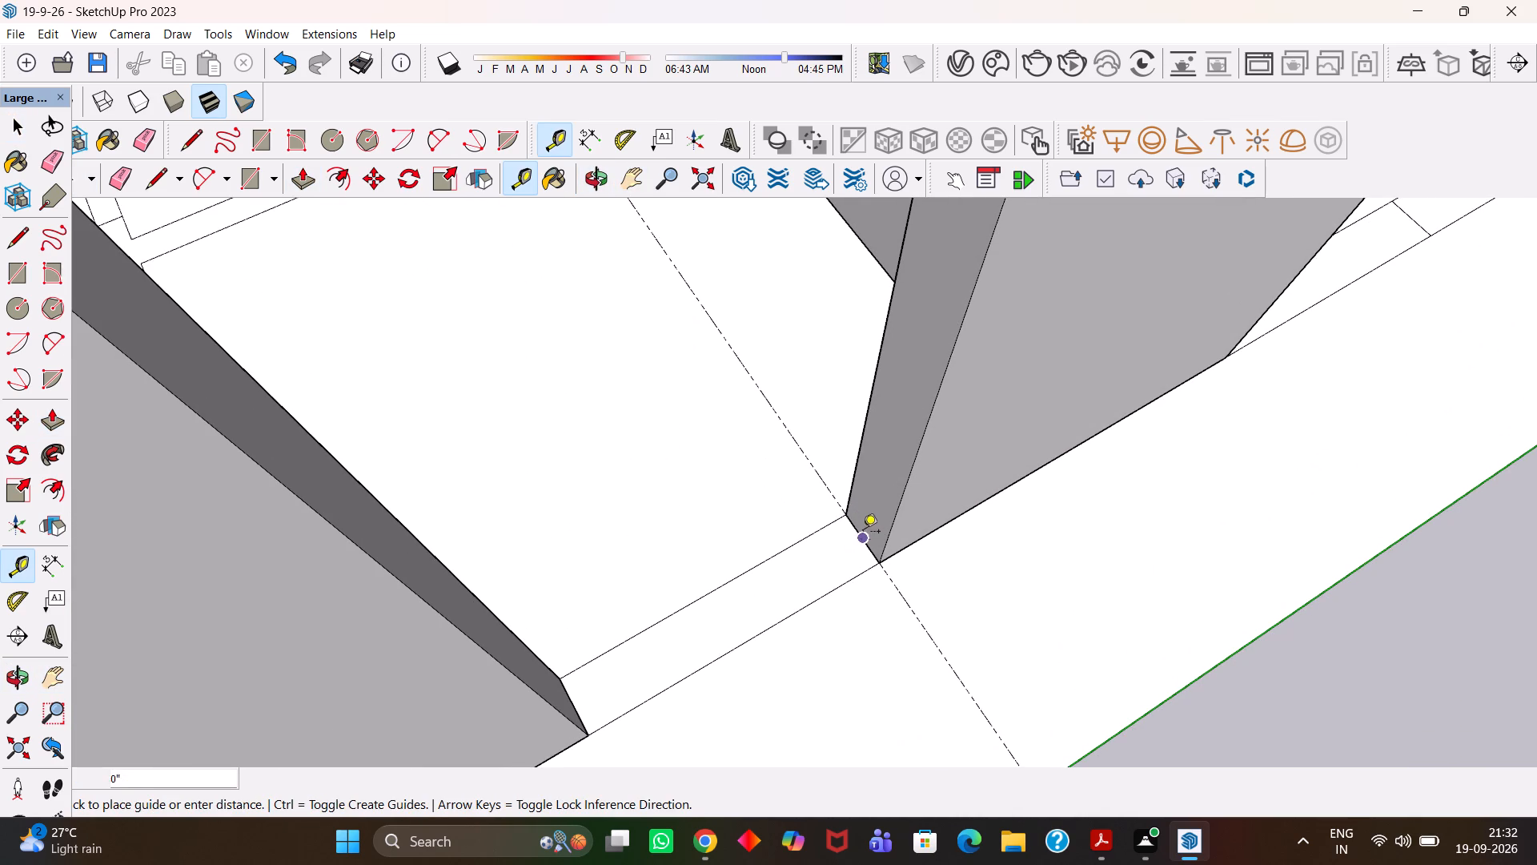
pyautogui.write("3'")
pyautogui.press('Return')
# Place a second guide 4' above the sill guide on the same wall end face.
pyautogui.press('h')
pyautogui.scroll(-2, 904, 473)
pyautogui.moveTo(901, 452); pyautogui.dragTo(881, 509)
pyautogui.press('t')
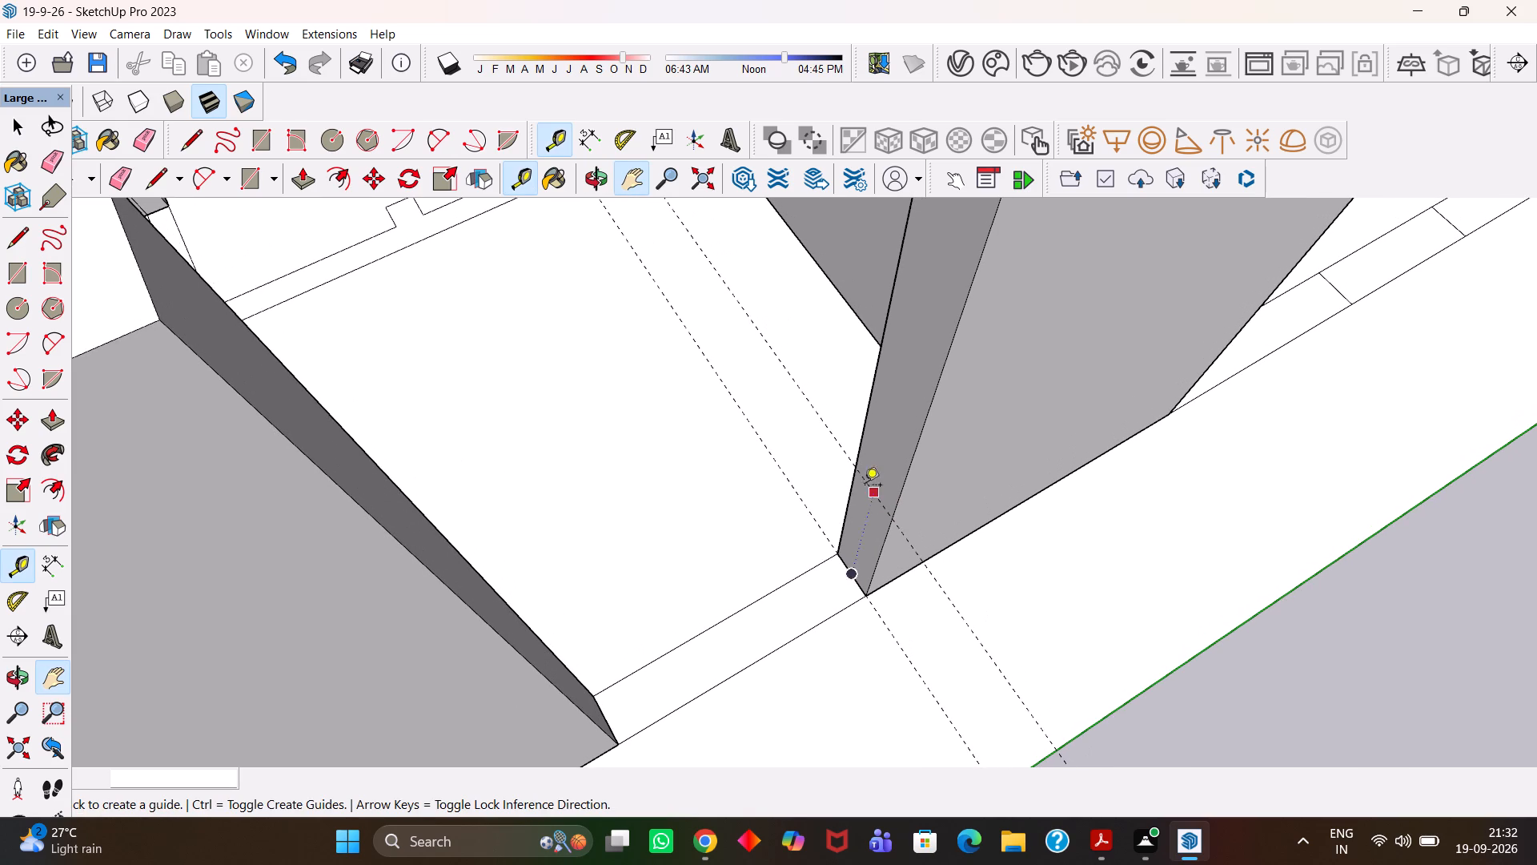
pyautogui.click(863, 481)
pyautogui.write("4'")
pyautogui.press('Return')
# Open the T-shaped wall group and draw a rectangle about 4' 1 3/4" by 9" between the two guides on its end face.
pyautogui.press('h')
pyautogui.press('space')
pyautogui.click(905, 401)
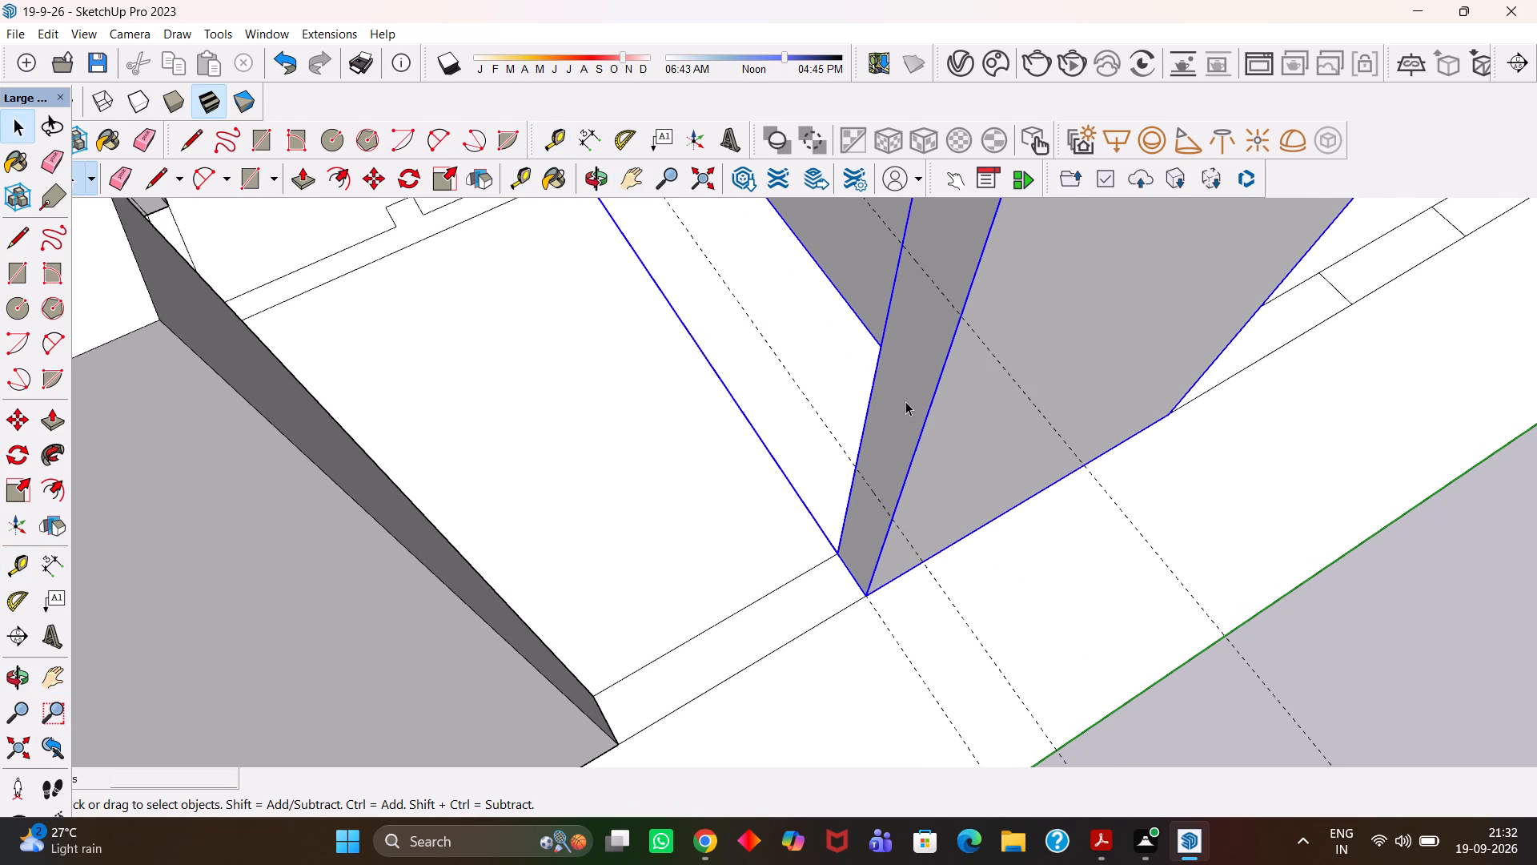
pyautogui.doubleClick(905, 401)
pyautogui.press('r')
pyautogui.click(850, 472)
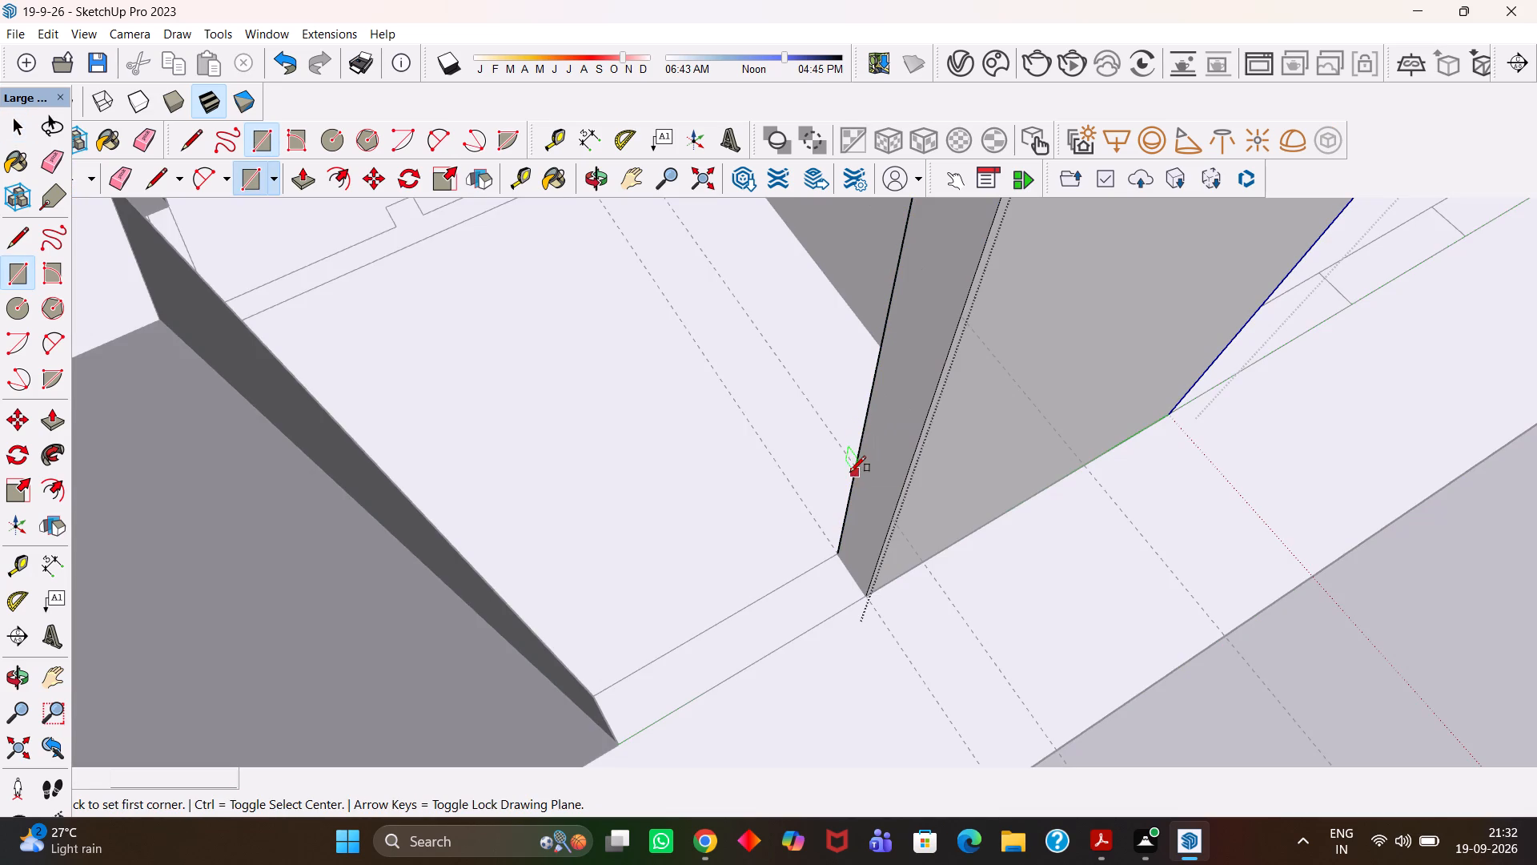
pyautogui.click(965, 317)
# Push/Pull the lowest section of the end face 4' across to the L-shaped wall to form the window sill wall.
pyautogui.press('h')
pyautogui.scroll(-5, 912, 346)
pyautogui.scroll(4, 882, 384)
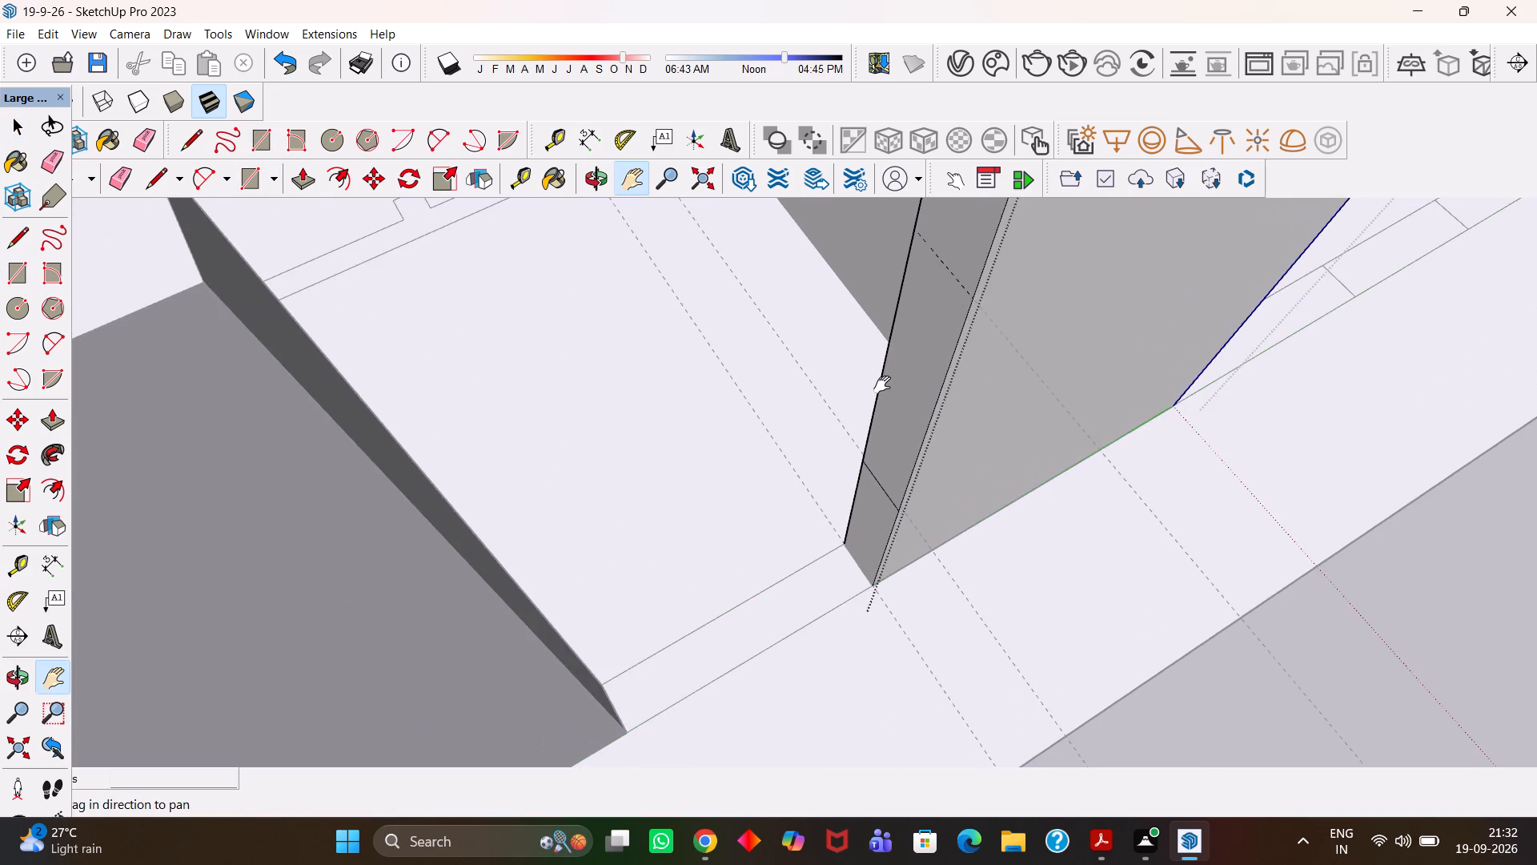
pyautogui.press('h')
pyautogui.moveTo(876, 406); pyautogui.dragTo(846, 396)
pyautogui.press('space')
pyautogui.click(853, 502)
pyautogui.scroll(-4, 853, 502)
pyautogui.press('p')
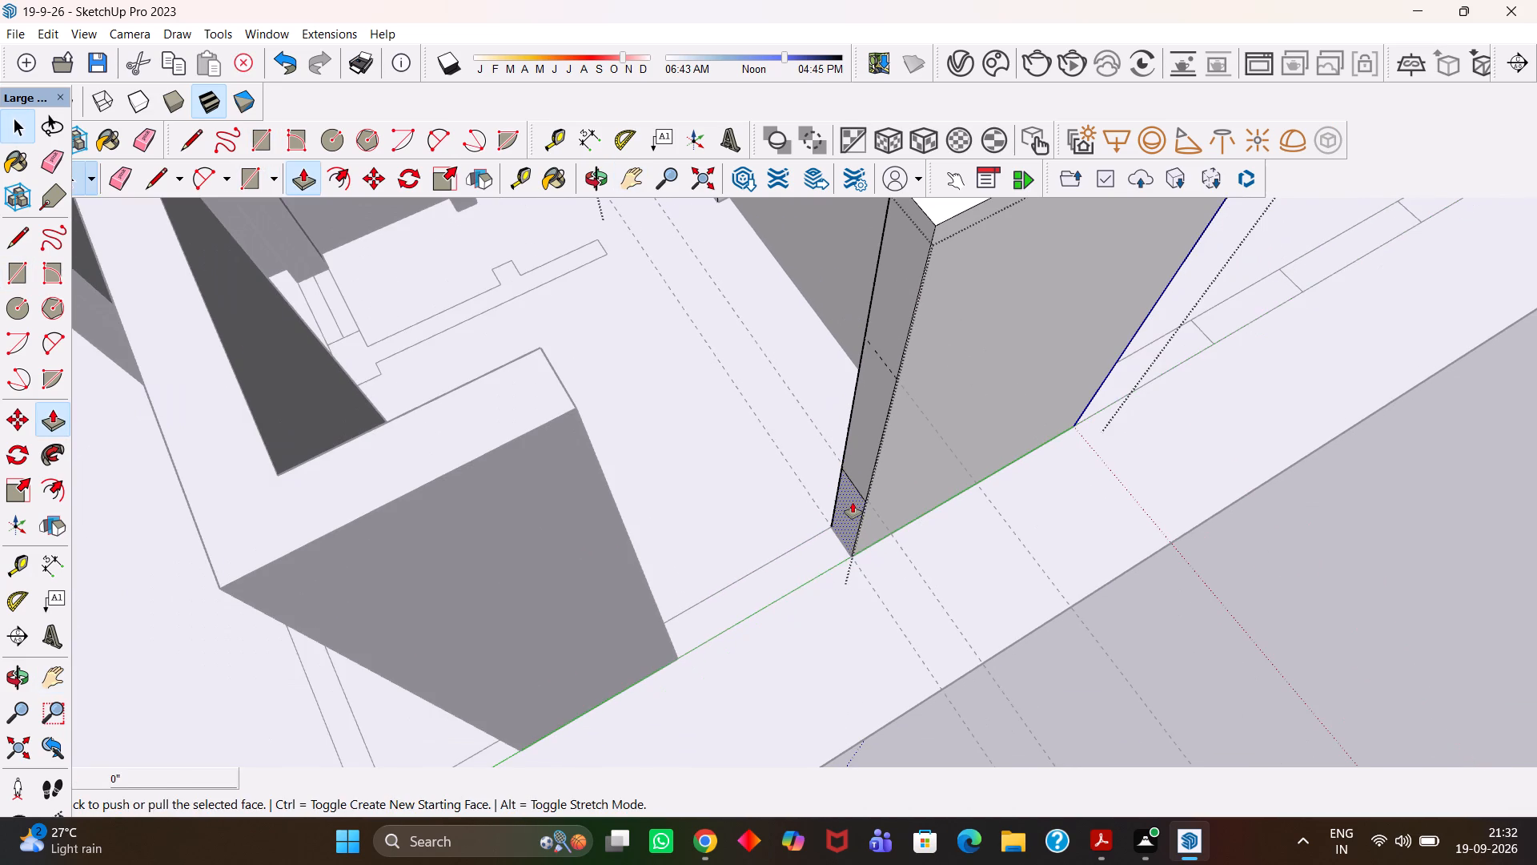
pyautogui.click(853, 502)
pyautogui.click(628, 543)
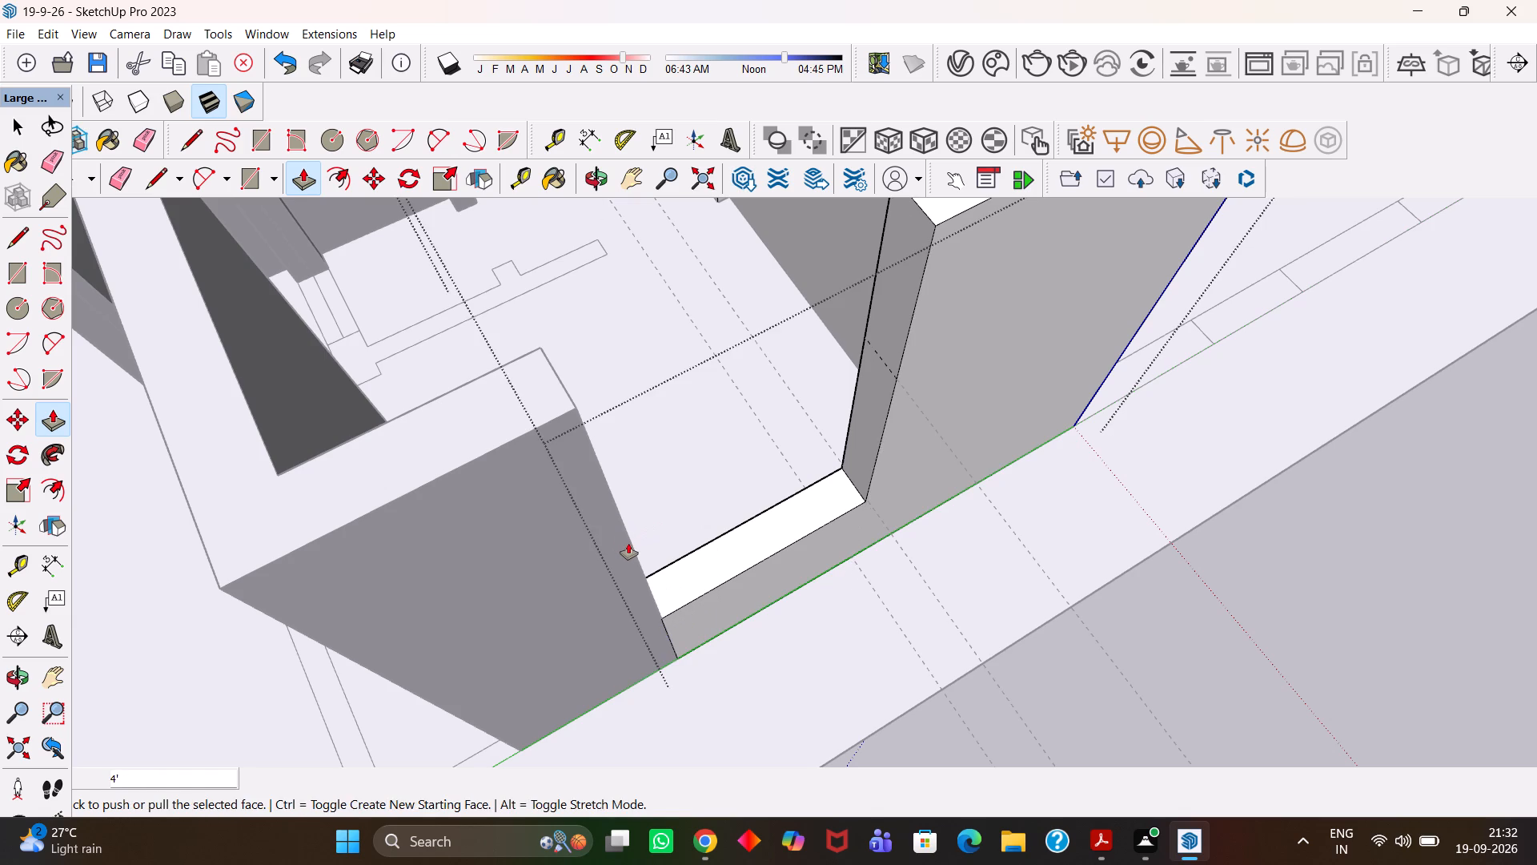
# Push/Pull the top section of the end face 4' across to the L-shaped wall to close the wall above the window opening.
pyautogui.press('h')
pyautogui.scroll(-3, 628, 543)
pyautogui.moveTo(685, 489); pyautogui.dragTo(732, 541)
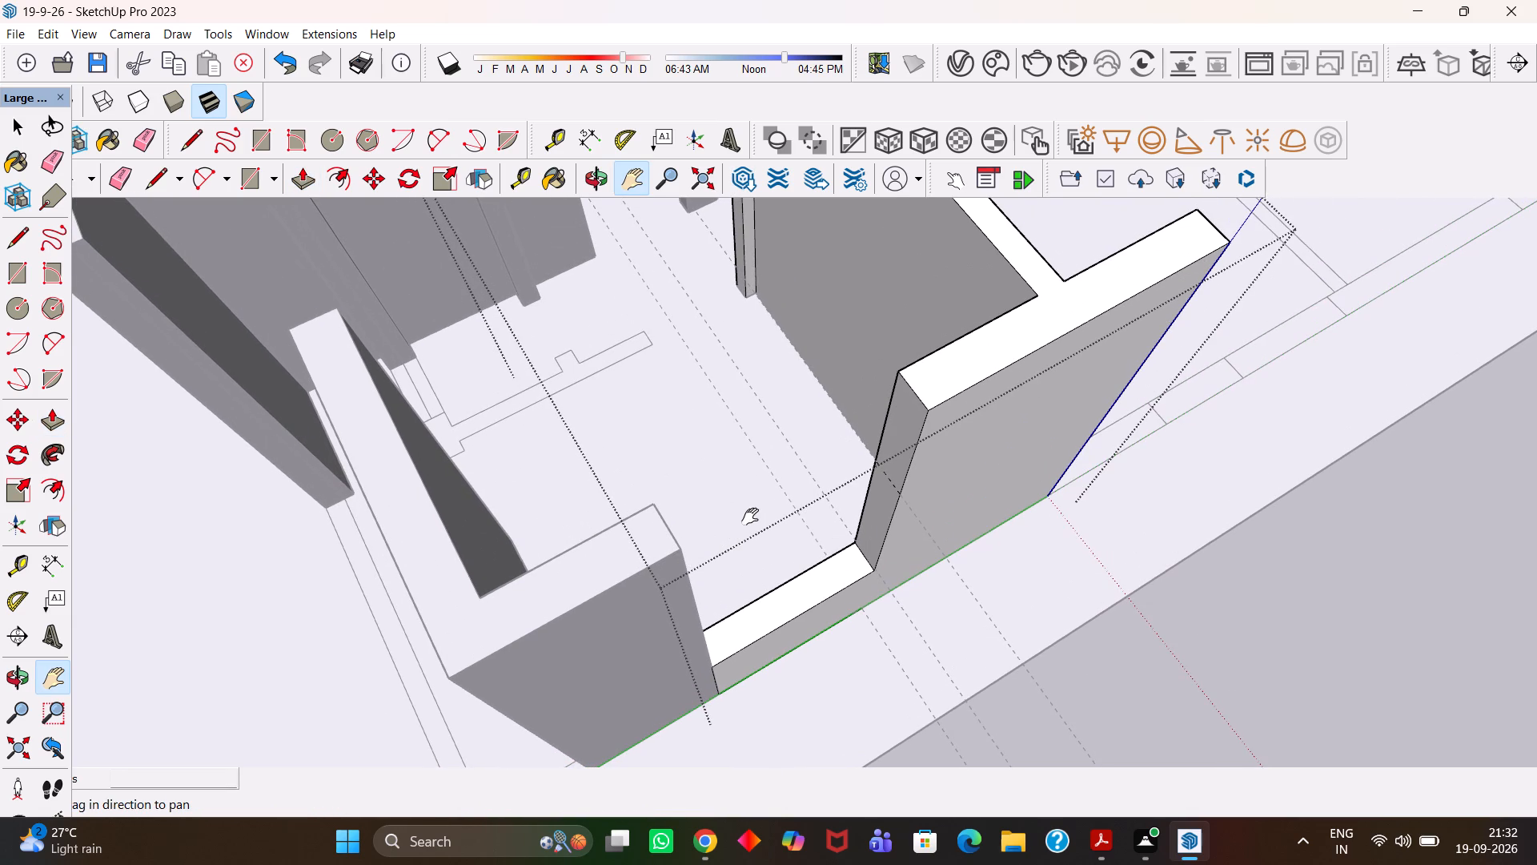
pyautogui.press('space')
pyautogui.click(906, 432)
pyautogui.press('p')
pyautogui.click(906, 432)
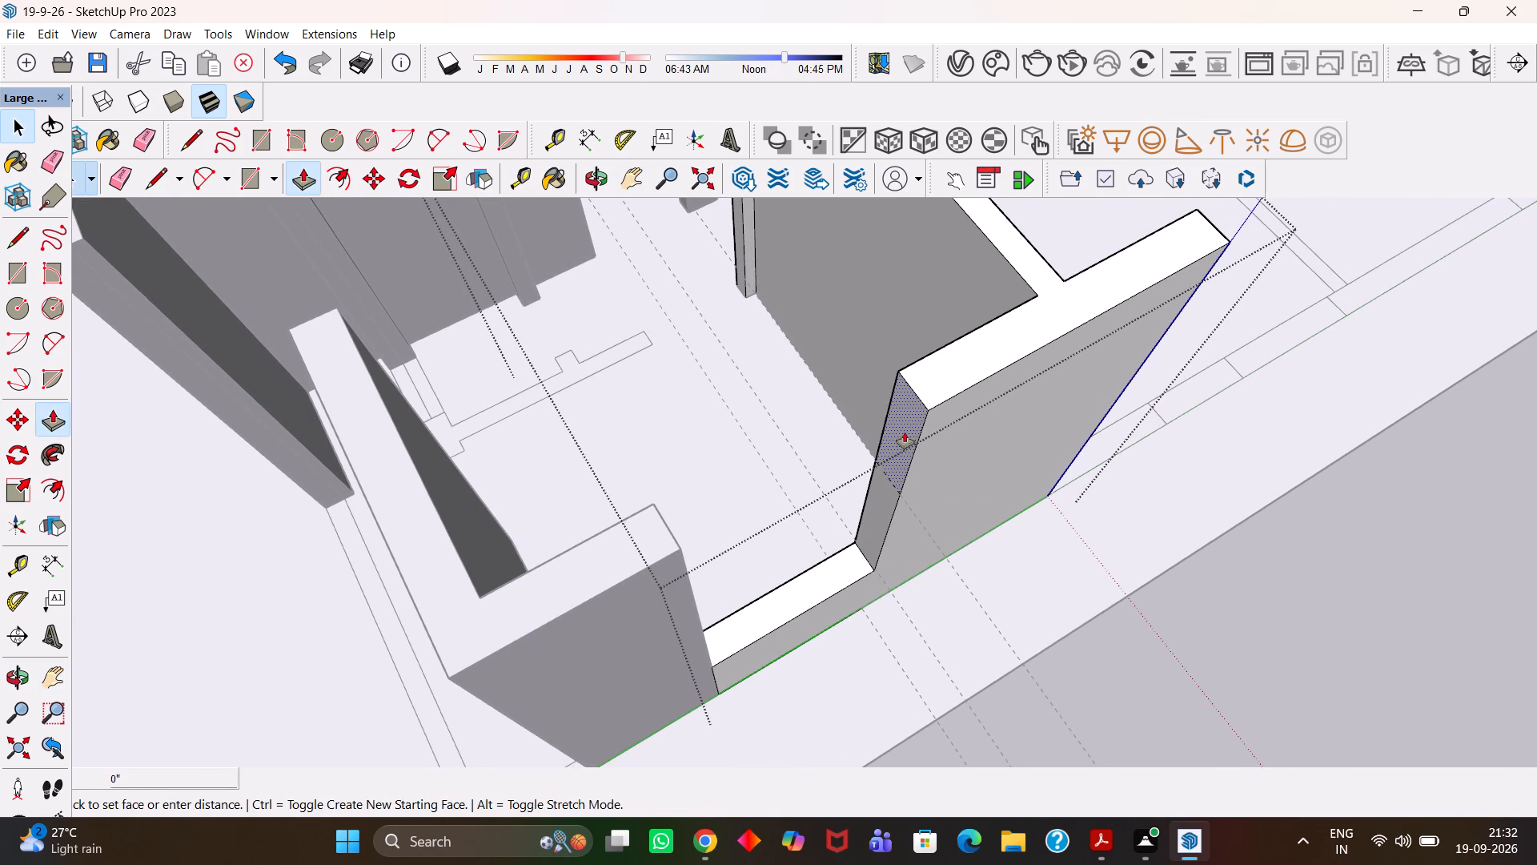
pyautogui.click(672, 541)
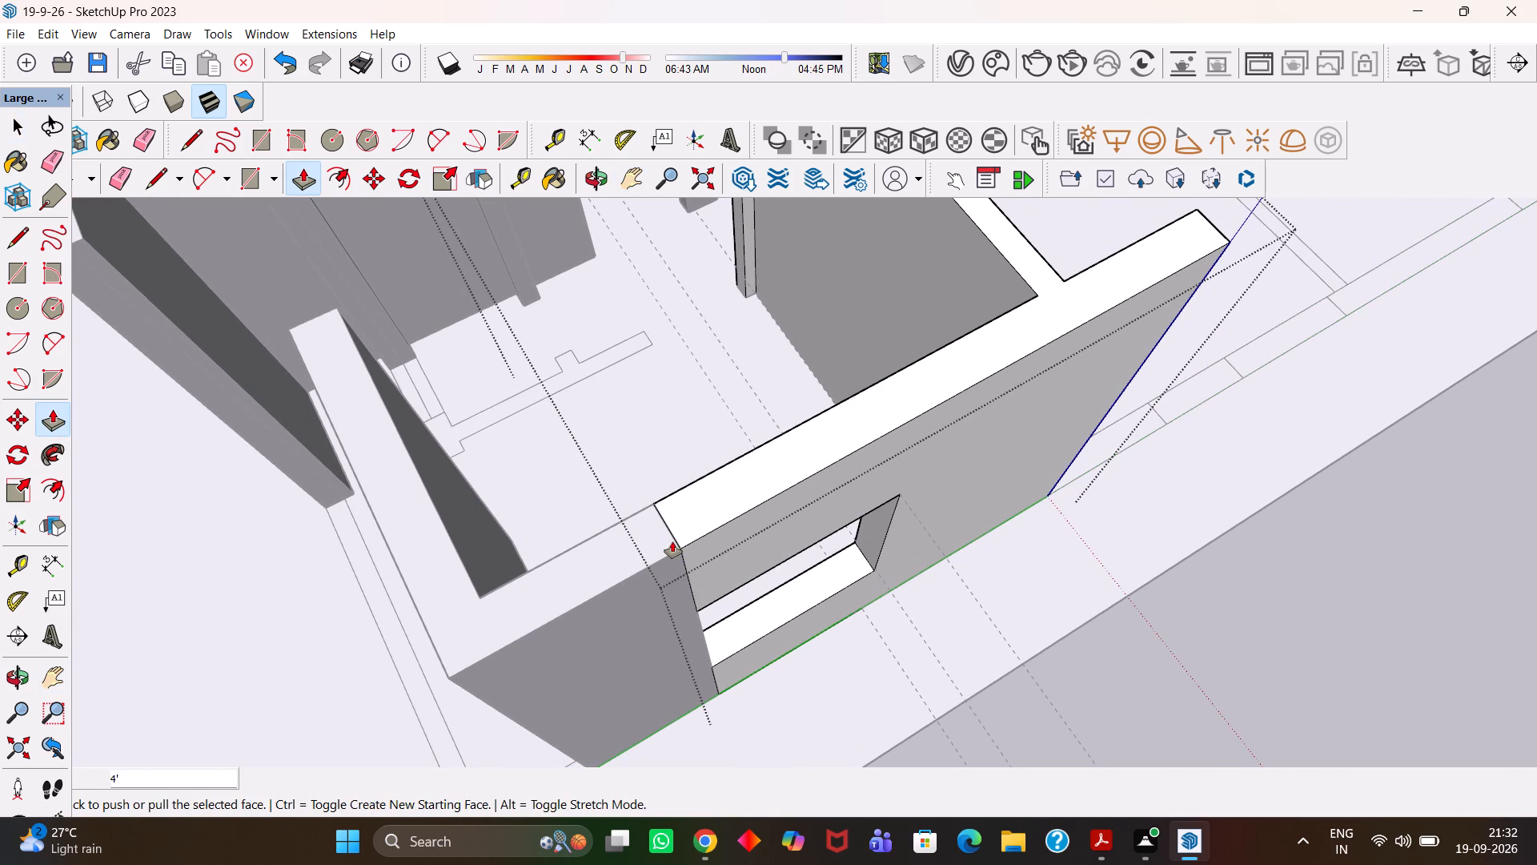
# Exit the T-shaped wall group to return to editing the whole model.
pyautogui.press('h')
pyautogui.scroll(-6, 678, 533)
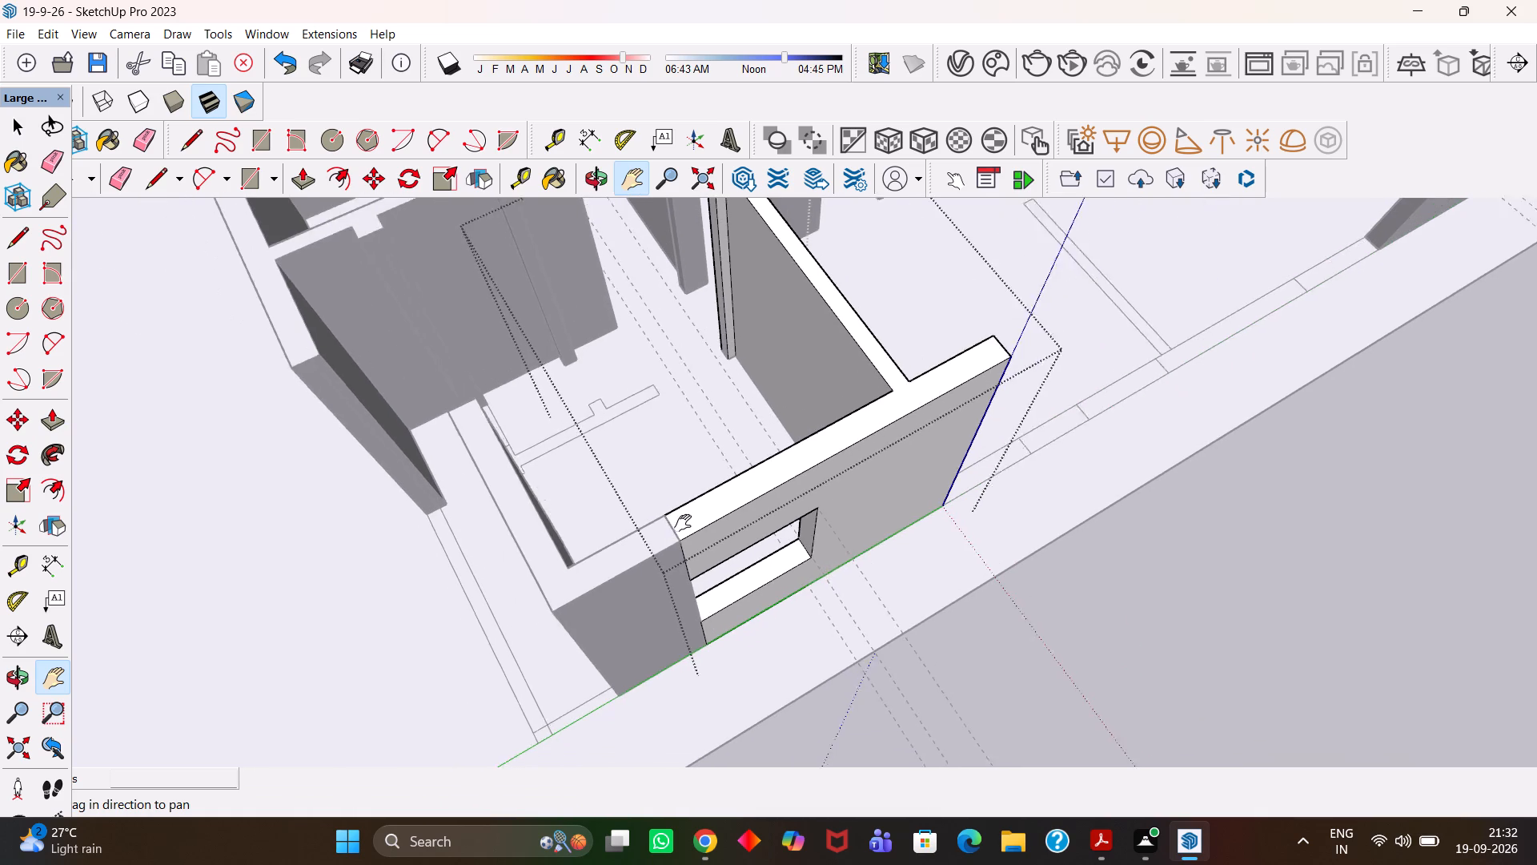
pyautogui.scroll(-2, 683, 523)
pyautogui.scroll(2, 686, 521)
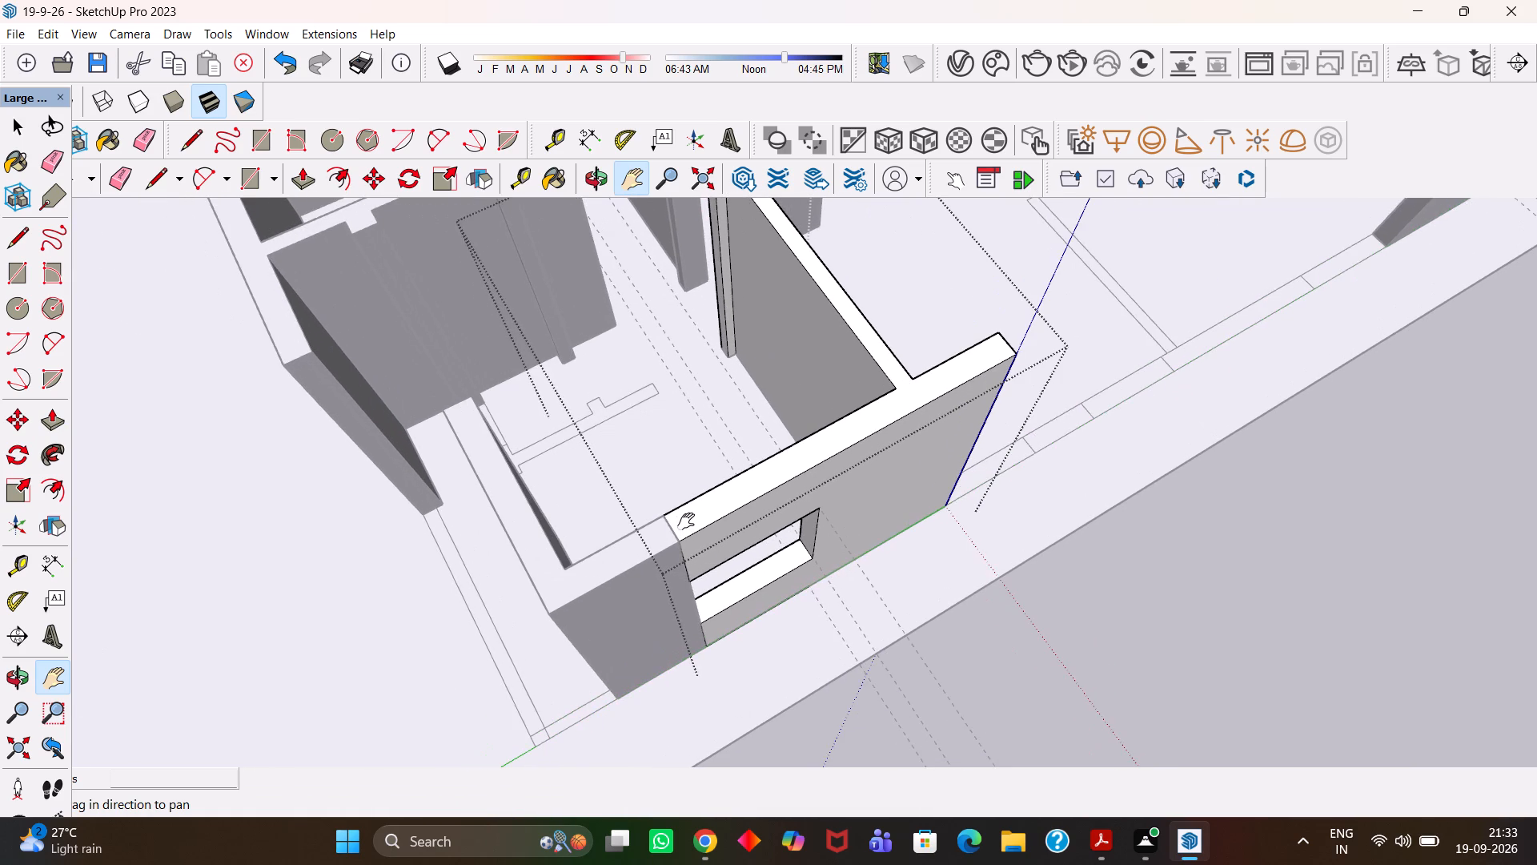
pyautogui.scroll(3, 686, 521)
pyautogui.scroll(-6, 686, 521)
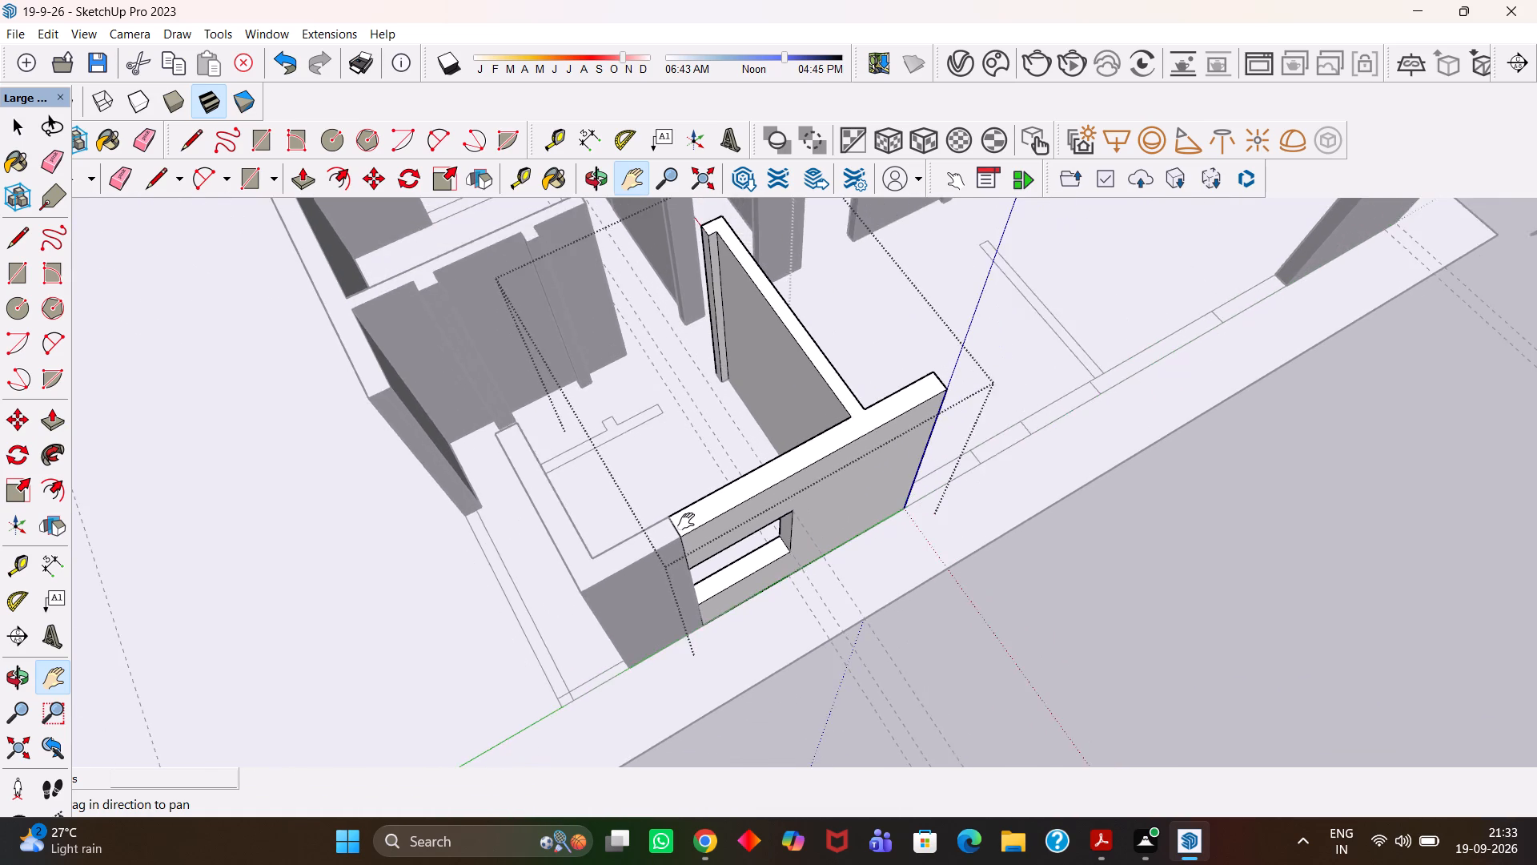
pyautogui.scroll(-3, 686, 521)
pyautogui.moveTo(745, 531); pyautogui.dragTo(678, 543, button='middle')
pyautogui.scroll(1, 678, 543)
pyautogui.press('space')
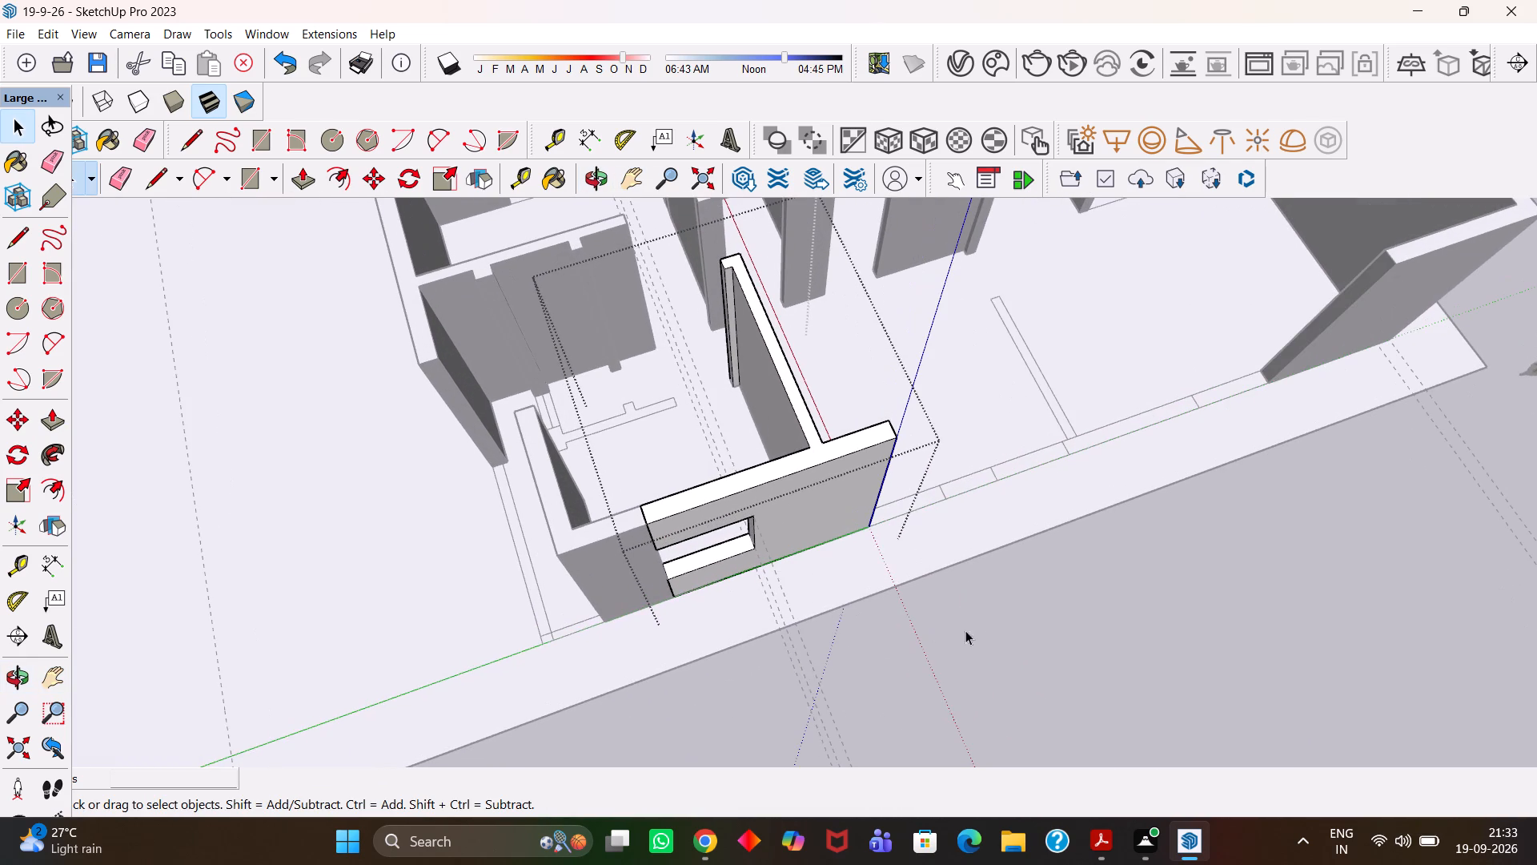
pyautogui.click(989, 633)
# Erase the dashed guide lines that run through the new window opening and out past the wall.
pyautogui.scroll(5, 760, 549)
pyautogui.moveTo(747, 558); pyautogui.dragTo(805, 561, button='middle')
pyautogui.press('h')
pyautogui.scroll(-2, 805, 561)
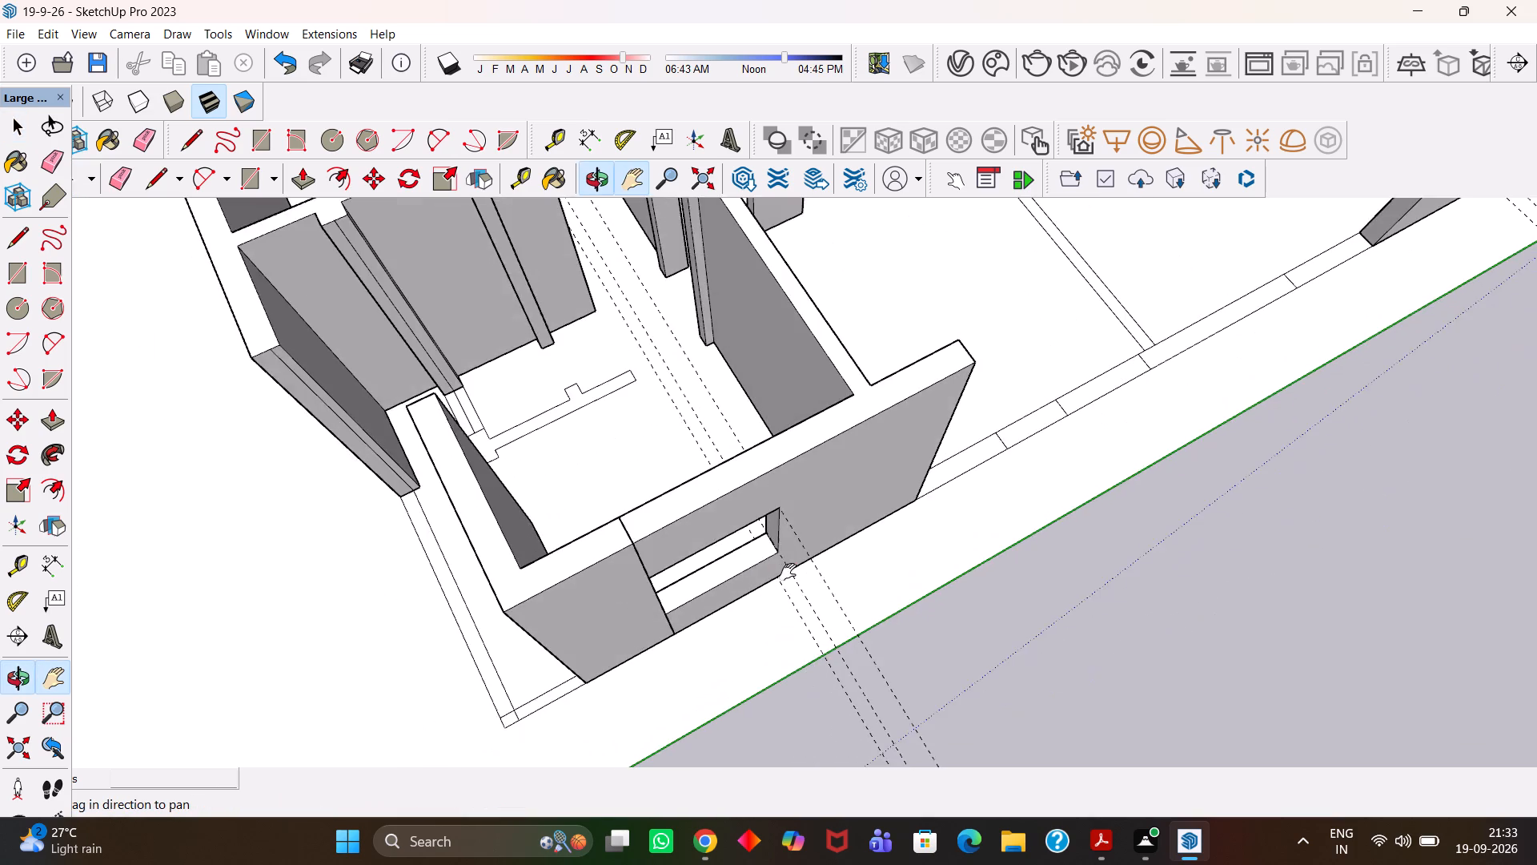
pyautogui.moveTo(754, 577); pyautogui.dragTo(796, 520)
pyautogui.scroll(2, 781, 538)
pyautogui.press('e')
pyautogui.moveTo(1017, 634); pyautogui.dragTo(885, 671)
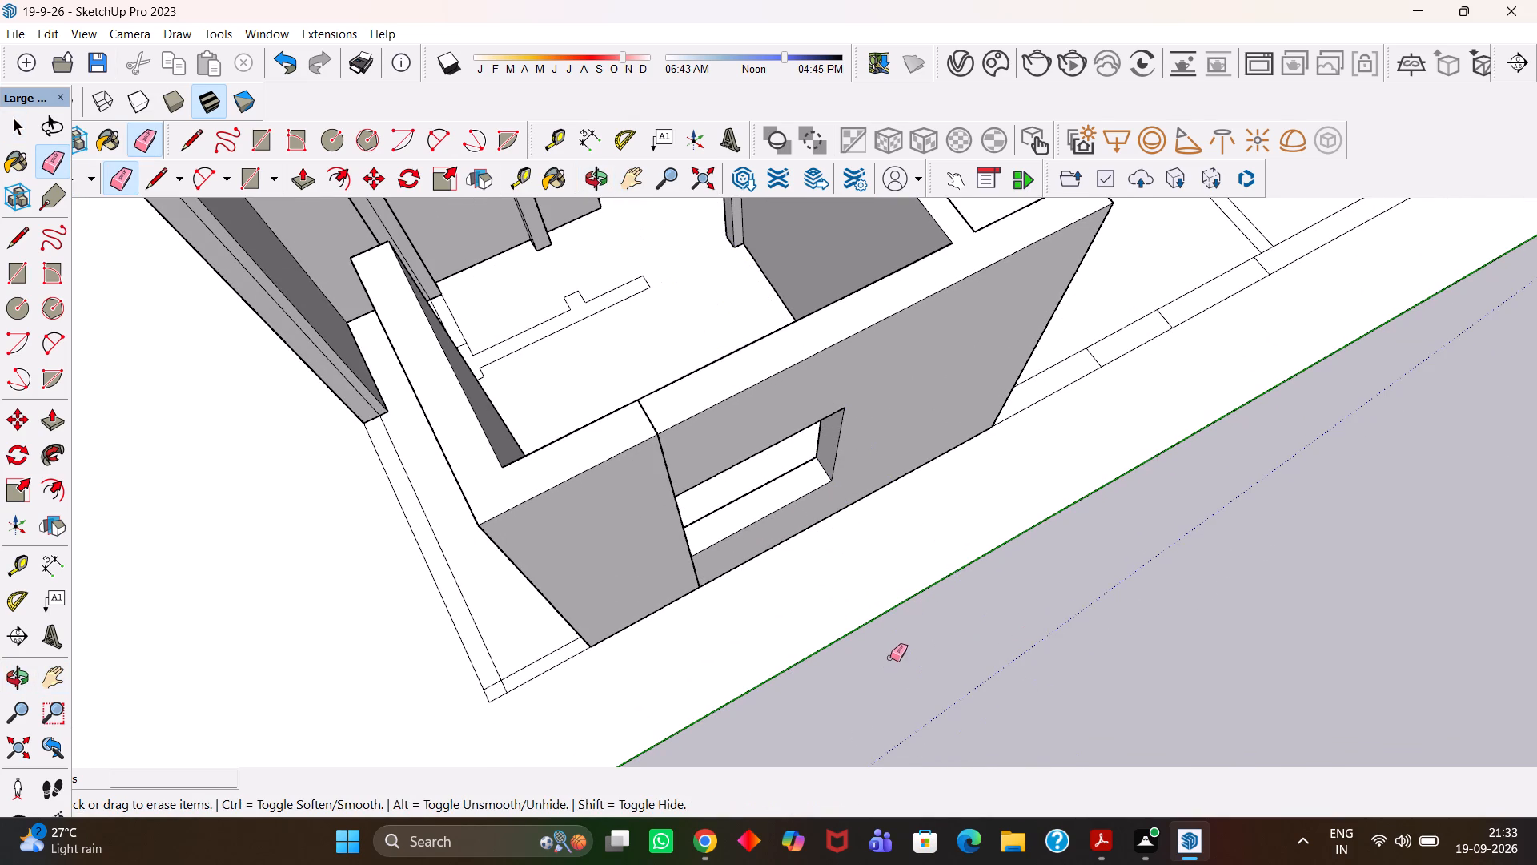
# Save the model.
pyautogui.hotkey('ctrl', 's')
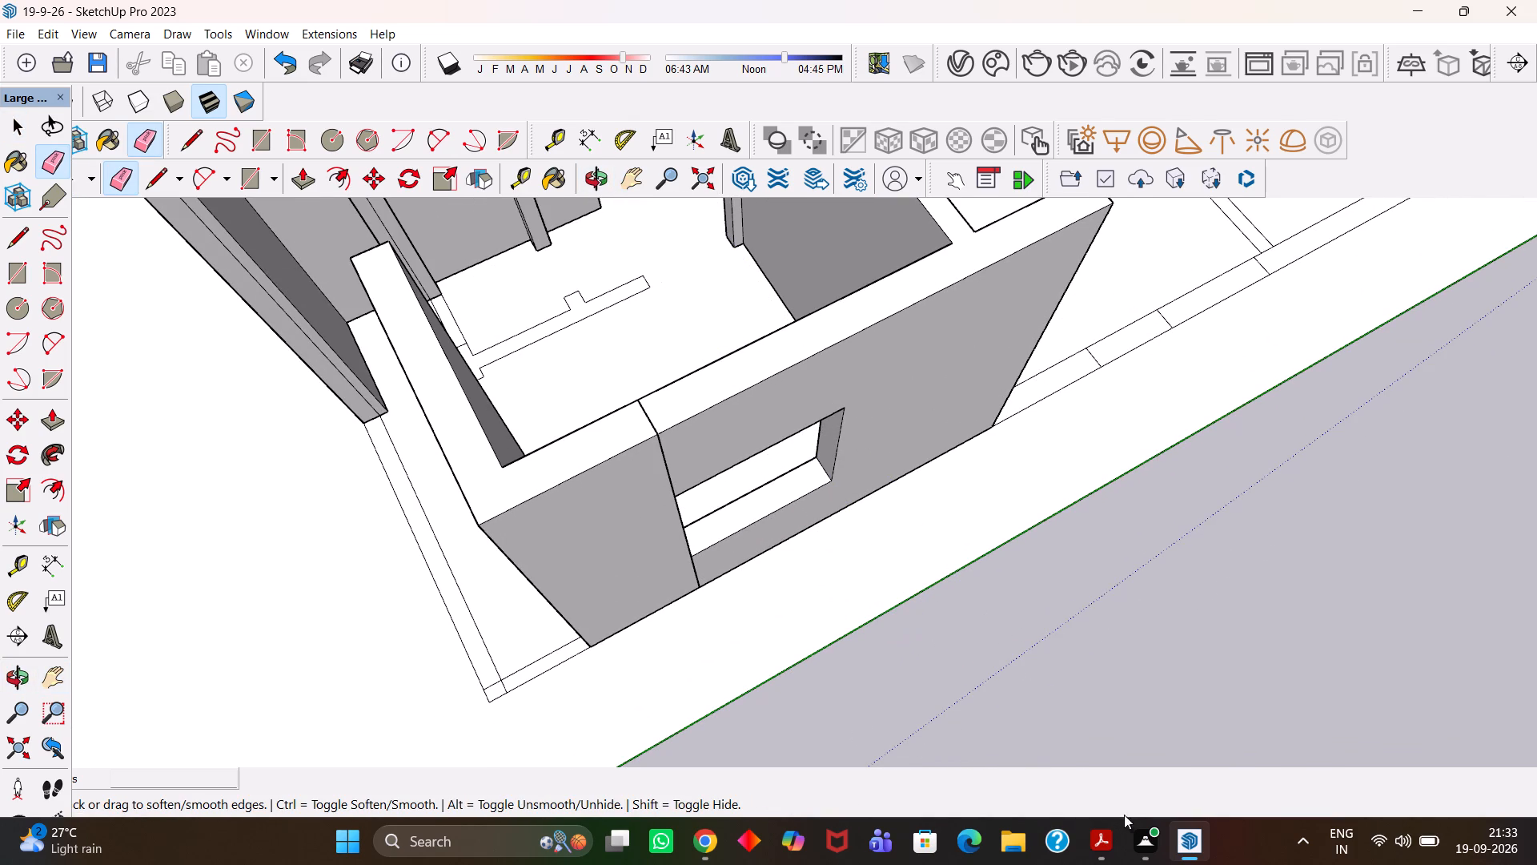
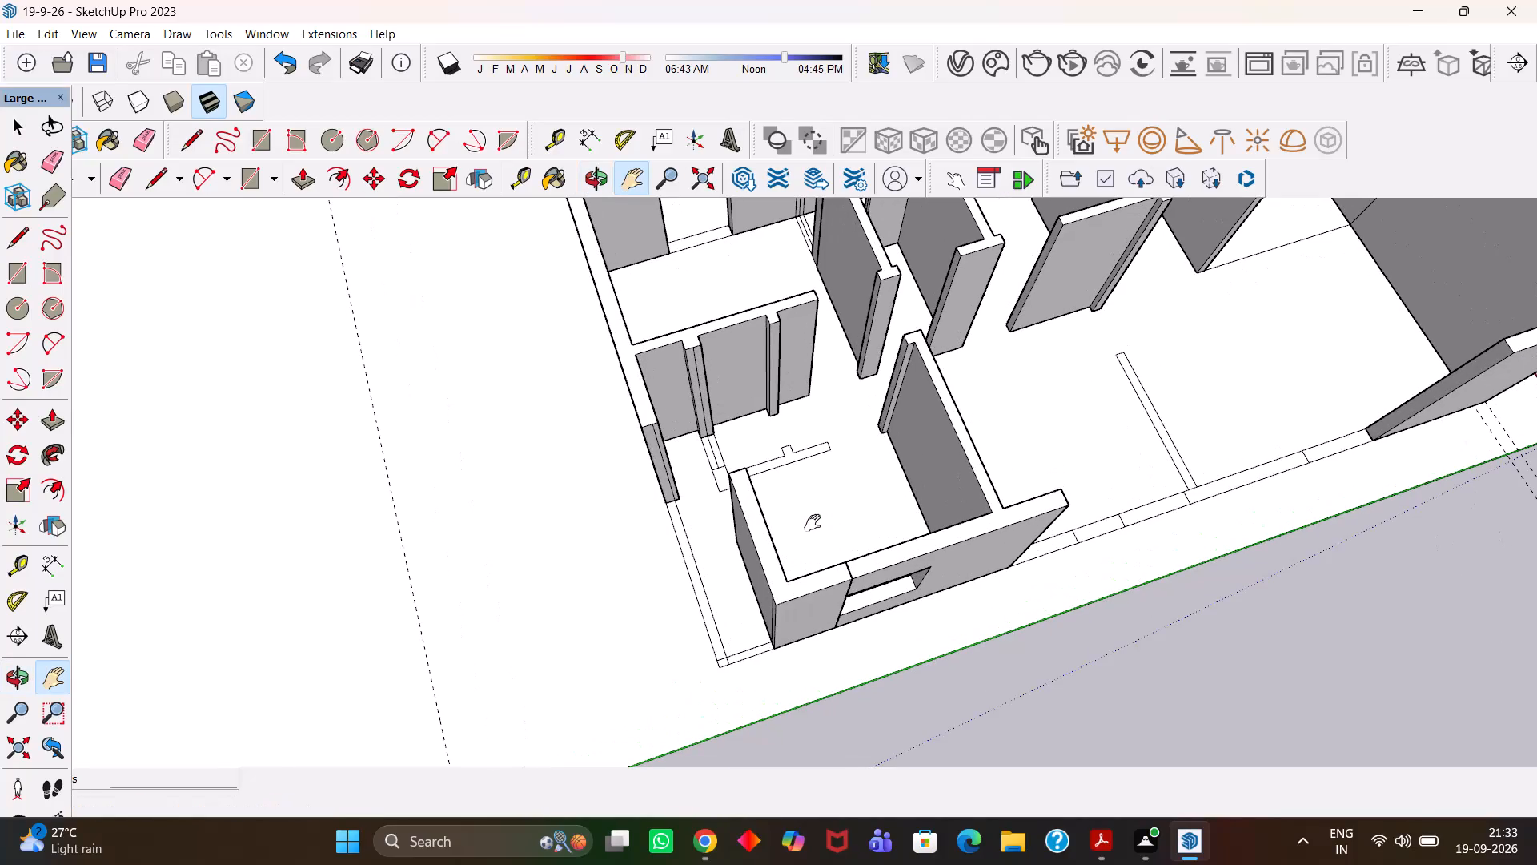
# Group the flat wall outline with the short stub and thicker end, in front of the wall with two projecting piers.
pyautogui.scroll(4, 813, 523)
pyautogui.moveTo(791, 457); pyautogui.dragTo(822, 543)
pyautogui.scroll(3, 789, 515)
pyautogui.moveTo(734, 507); pyautogui.dragTo(756, 526)
pyautogui.scroll(5, 745, 549)
pyautogui.press('space')
pyautogui.doubleClick(752, 567)
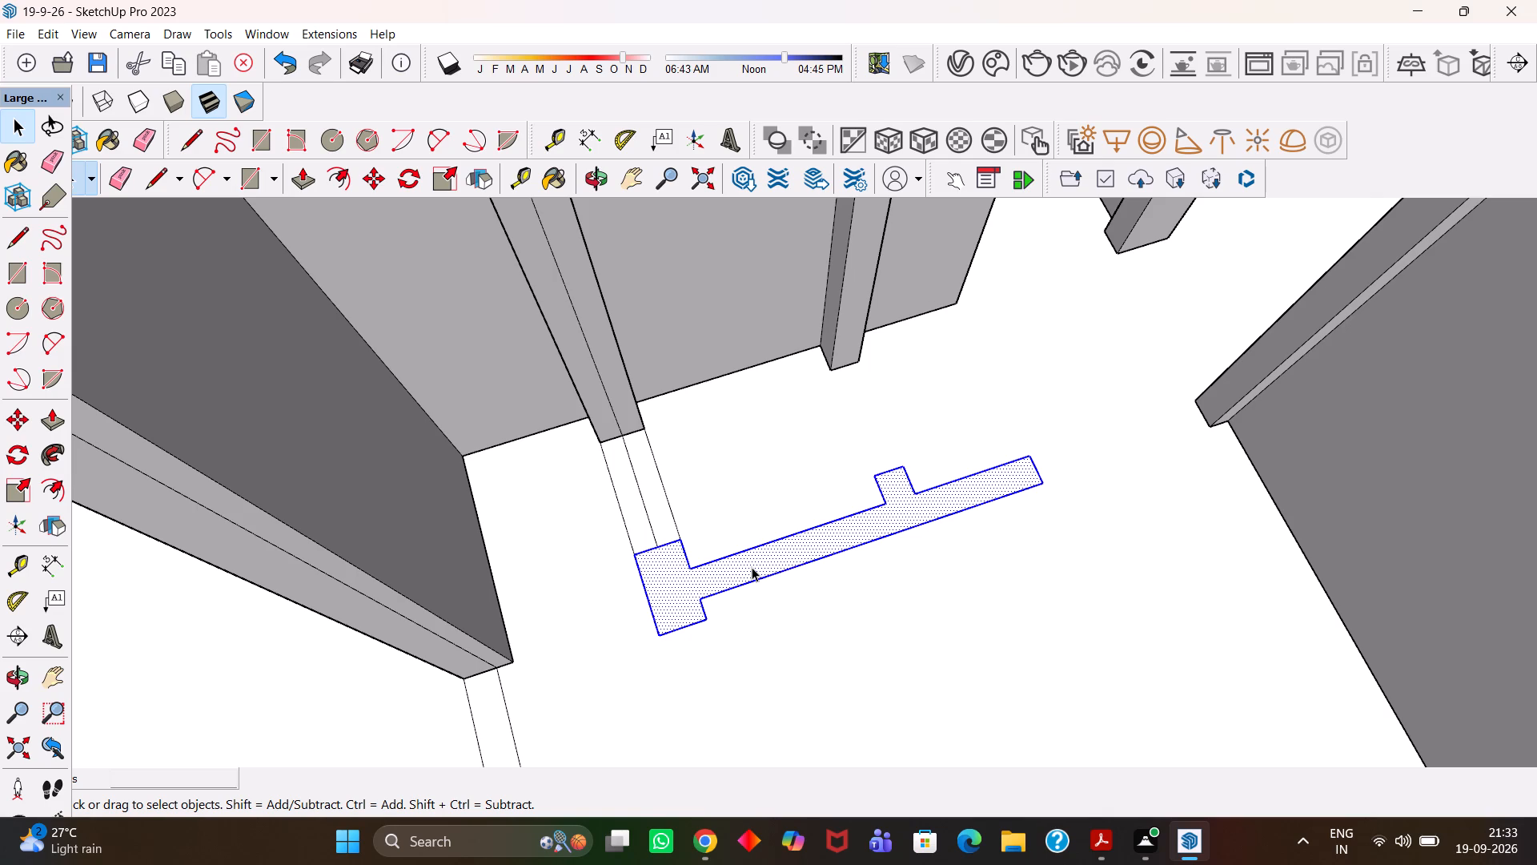
pyautogui.scroll(2, 752, 567)
pyautogui.rightClick(752, 567)
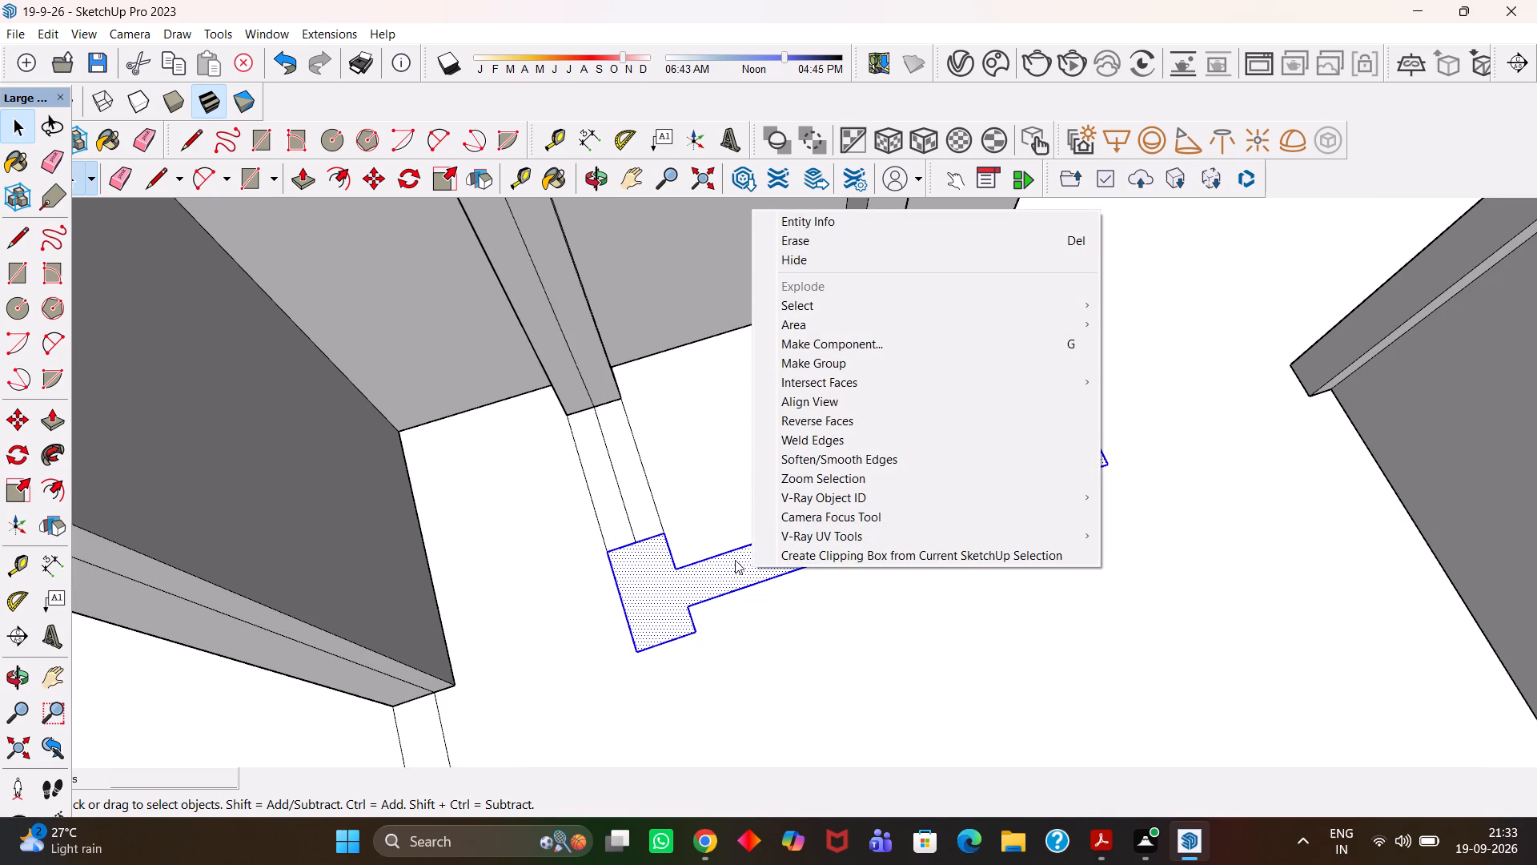
pyautogui.click(847, 364)
# Push/Pull the grouped outline's face up to the height of the neighbouring walls, and exit the group.
pyautogui.scroll(2, 724, 507)
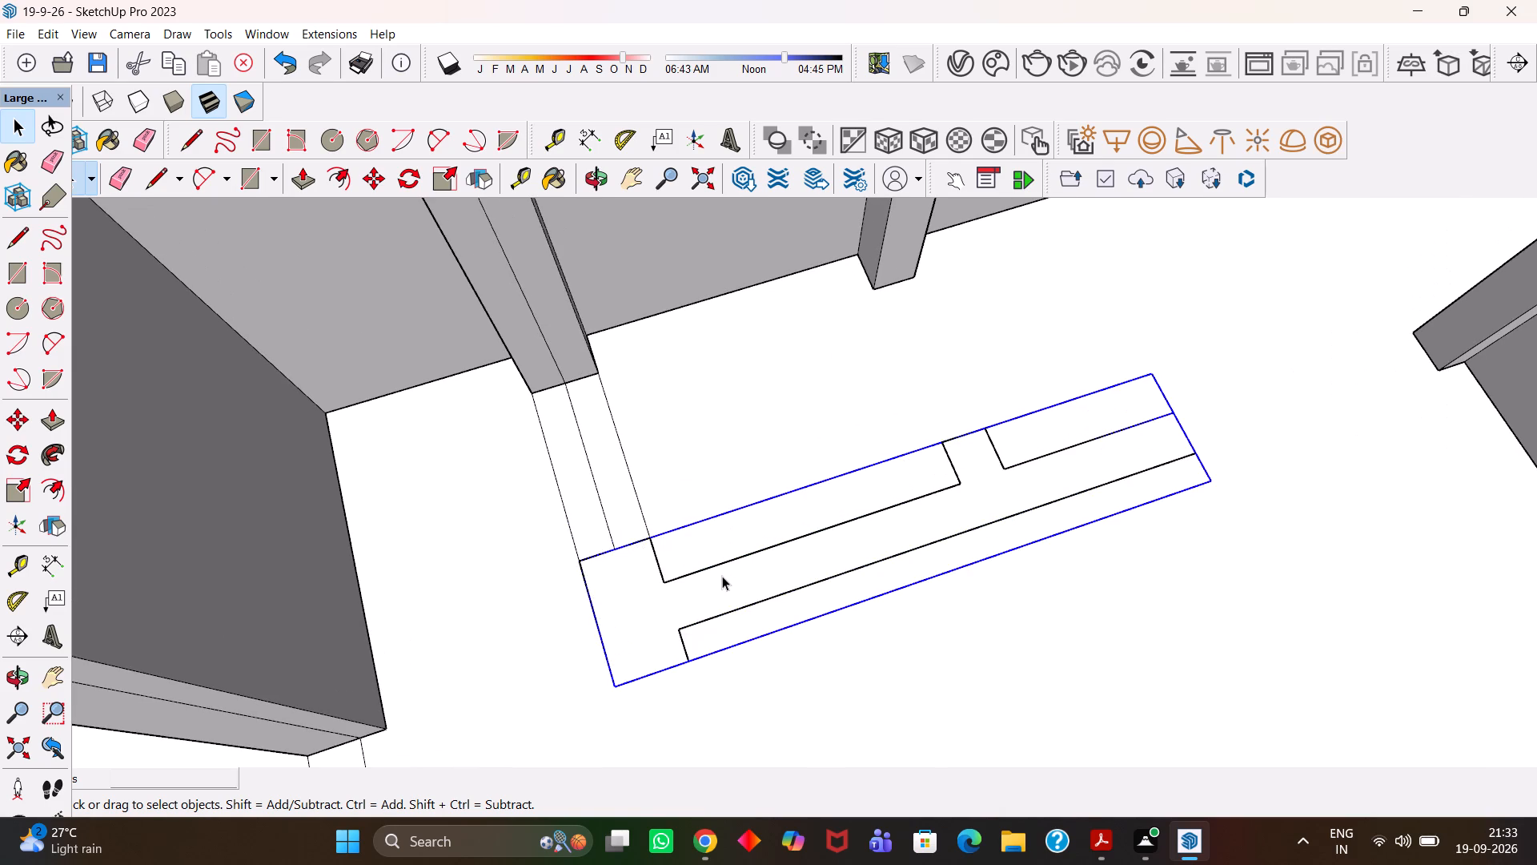
pyautogui.doubleClick(722, 576)
pyautogui.click(714, 587)
pyautogui.scroll(-8, 714, 587)
pyautogui.press('p')
pyautogui.click(712, 587)
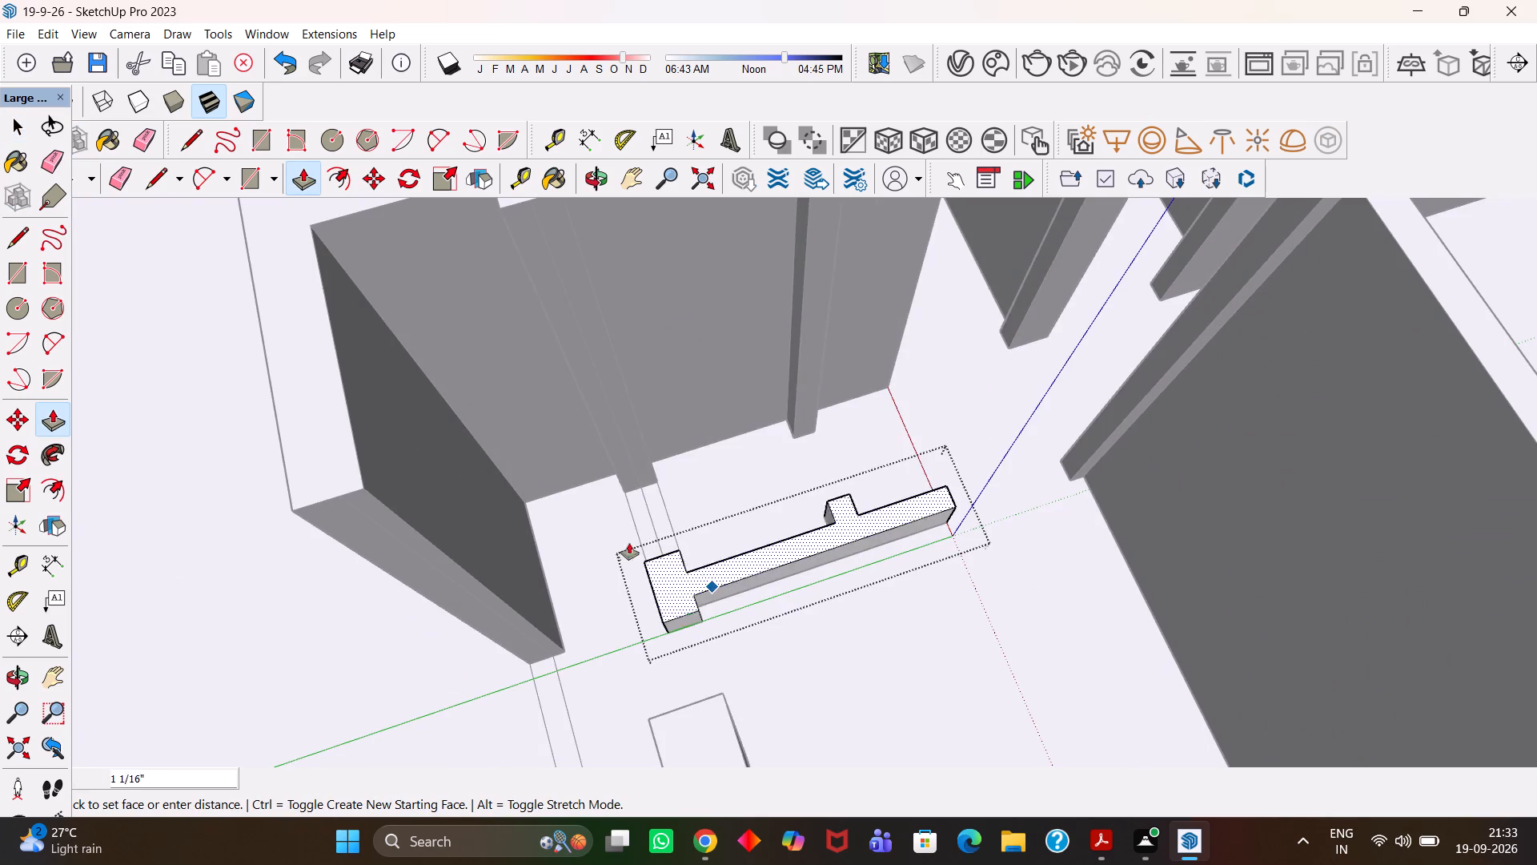
pyautogui.click(361, 481)
pyautogui.press('h')
pyautogui.scroll(-5, 528, 493)
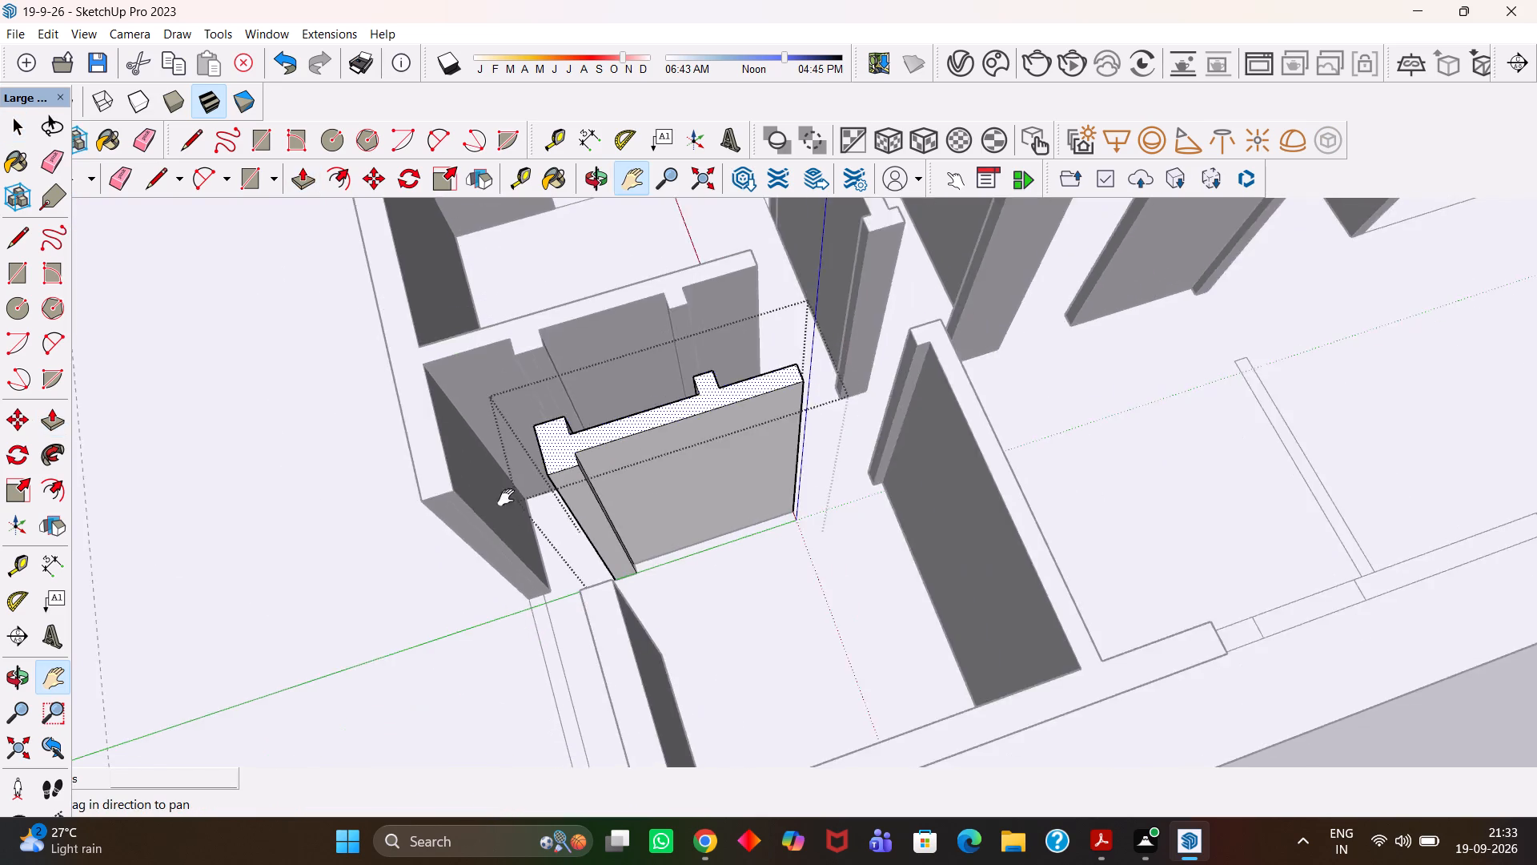
pyautogui.moveTo(472, 486); pyautogui.dragTo(641, 521)
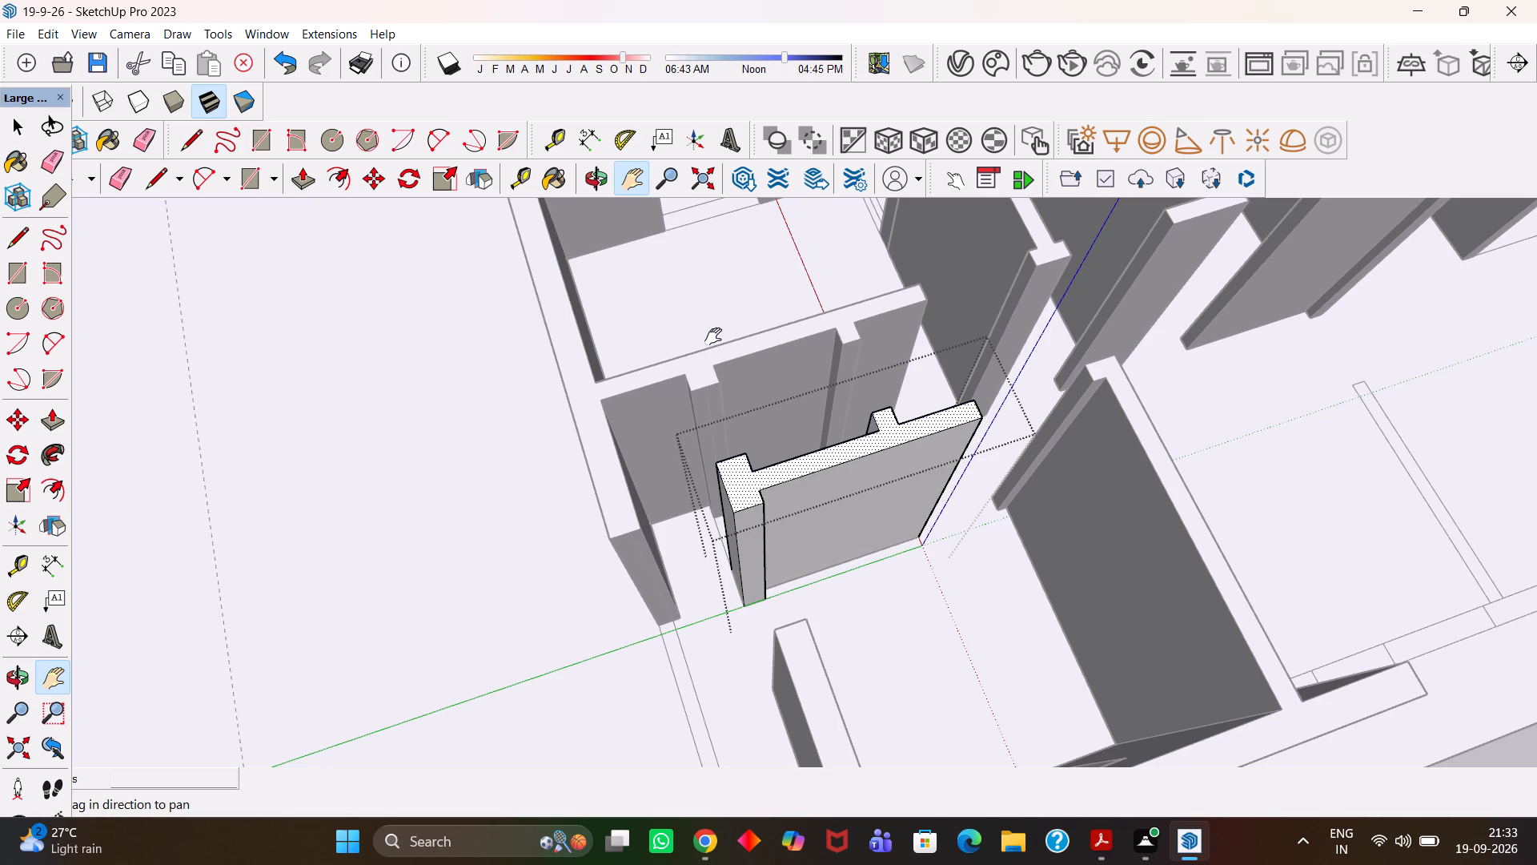
pyautogui.scroll(3, 768, 517)
pyautogui.scroll(-20, 769, 517)
pyautogui.scroll(-2, 769, 517)
pyautogui.press('h')
pyautogui.scroll(2, 743, 530)
pyautogui.moveTo(743, 530); pyautogui.dragTo(751, 506, button='middle')
pyautogui.scroll(-2, 751, 506)
pyautogui.press('space')
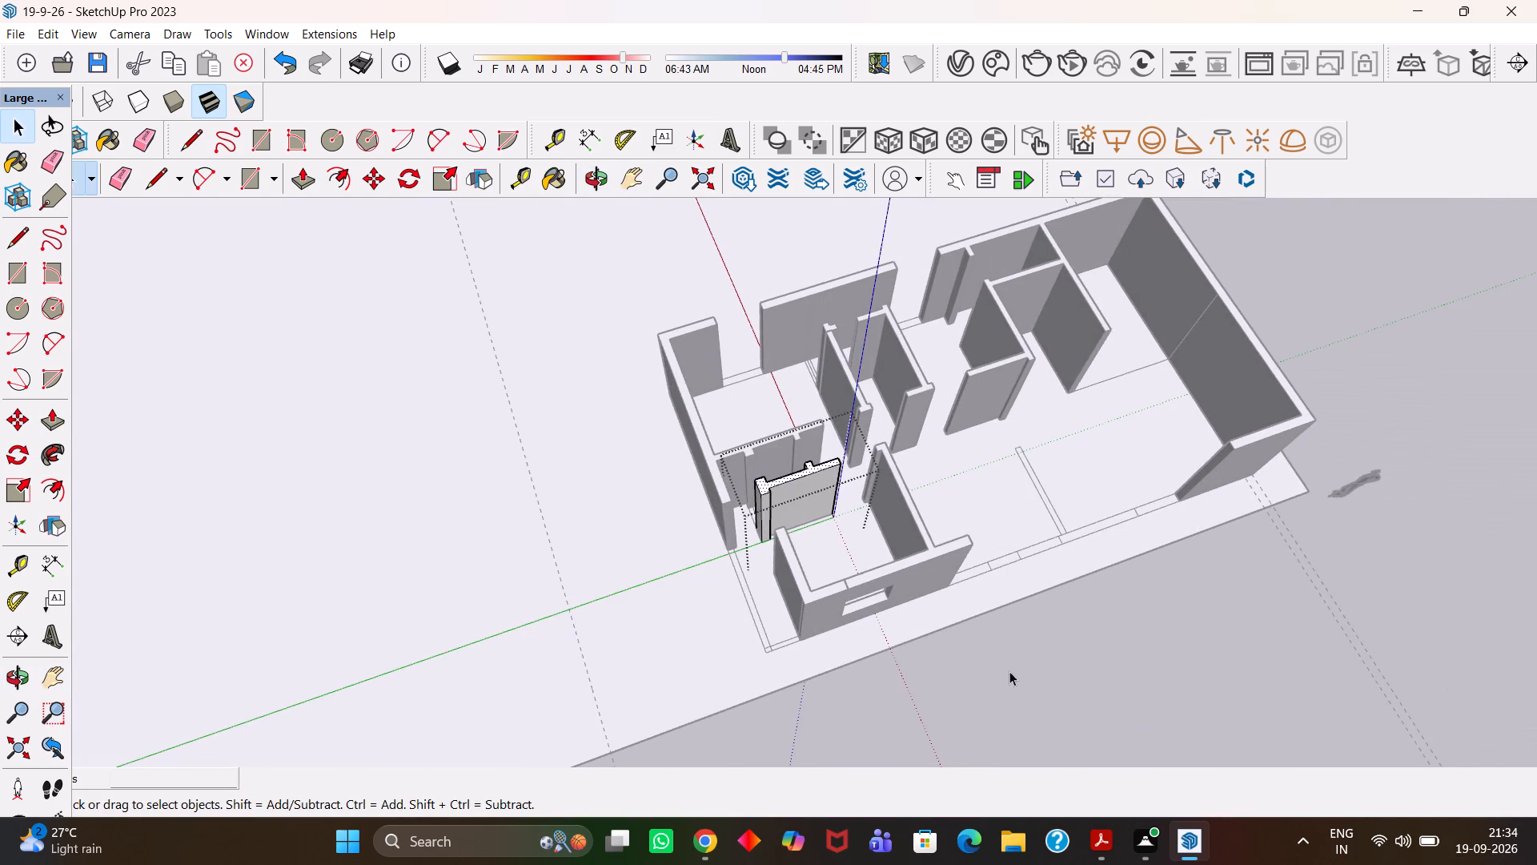
pyautogui.click(1029, 678)
# Examine the new wall, the gaps around it and the surrounding rooms for the next opening to model.
pyautogui.scroll(9, 750, 475)
pyautogui.moveTo(736, 533); pyautogui.dragTo(720, 515, button='middle')
pyautogui.scroll(2, 720, 515)
pyautogui.scroll(-8, 713, 521)
pyautogui.press('h')
pyautogui.moveTo(690, 581); pyautogui.dragTo(739, 549)
pyautogui.scroll(9, 762, 545)
pyautogui.moveTo(703, 588); pyautogui.dragTo(604, 618, button='middle')
pyautogui.scroll(5, 748, 535)
pyautogui.scroll(-11, 749, 535)
pyautogui.moveTo(753, 524); pyautogui.dragTo(970, 555, button='middle')
pyautogui.scroll(2, 801, 485)
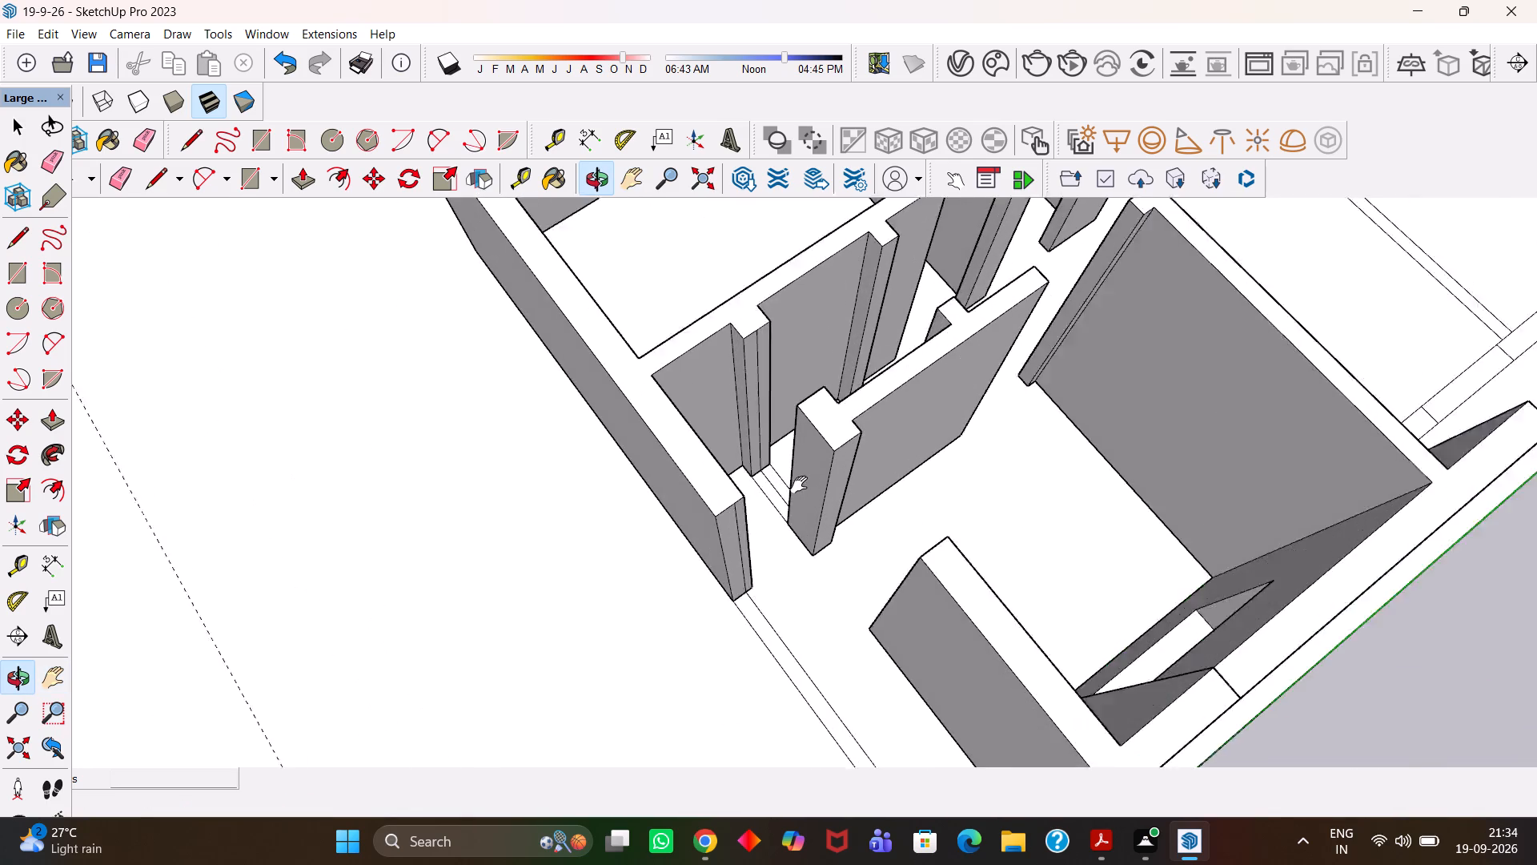
pyautogui.scroll(4, 799, 485)
pyautogui.moveTo(797, 513); pyautogui.dragTo(782, 532, button='middle')
pyautogui.scroll(3, 782, 532)
pyautogui.press('t')
pyautogui.scroll(-2, 781, 532)
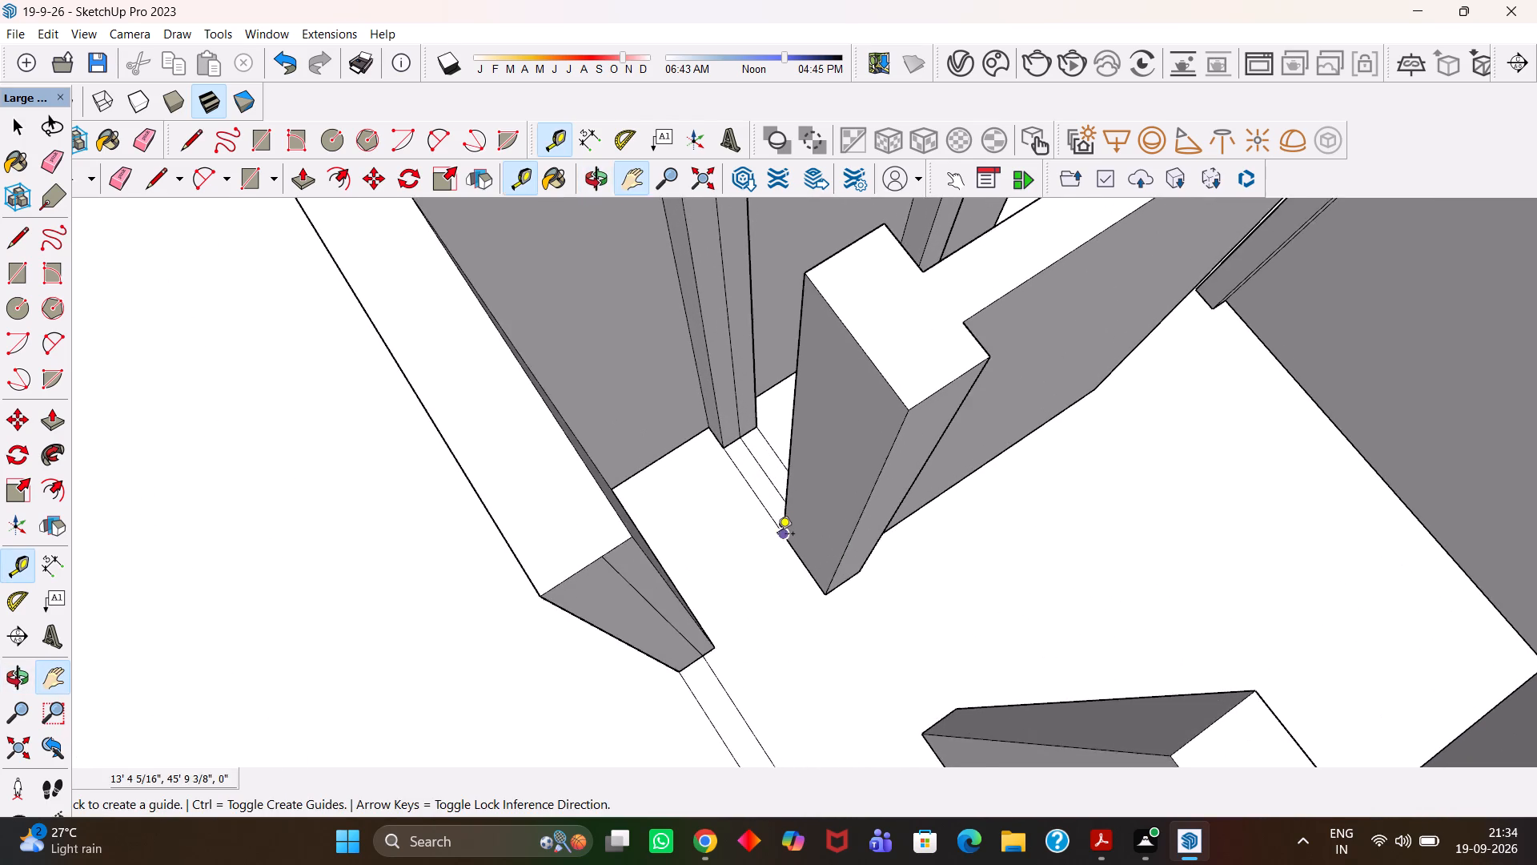
pyautogui.scroll(-4, 777, 535)
pyautogui.scroll(1, 760, 581)
pyautogui.moveTo(762, 585); pyautogui.dragTo(692, 570, button='middle')
pyautogui.scroll(-6, 692, 570)
pyautogui.press('h')
pyautogui.moveTo(697, 649); pyautogui.dragTo(792, 499)
pyautogui.moveTo(779, 537); pyautogui.dragTo(805, 539, button='middle')
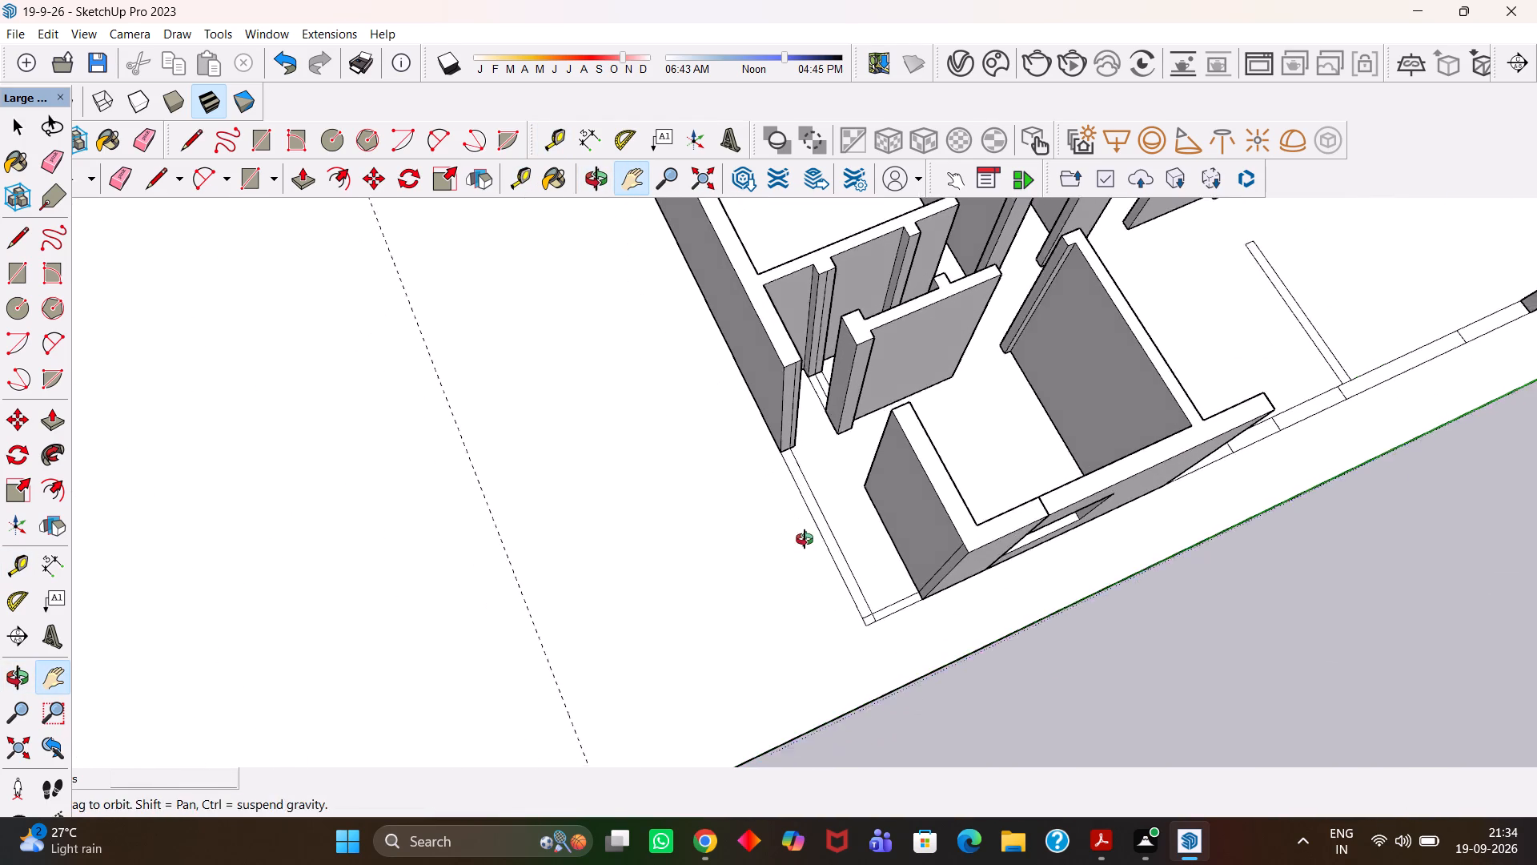
pyautogui.moveTo(805, 539); pyautogui.dragTo(974, 501, button='middle')
pyautogui.scroll(-2, 974, 501)
pyautogui.moveTo(897, 424); pyautogui.dragTo(846, 541)
pyautogui.scroll(6, 751, 433)
pyautogui.moveTo(776, 480); pyautogui.dragTo(592, 542, button='middle')
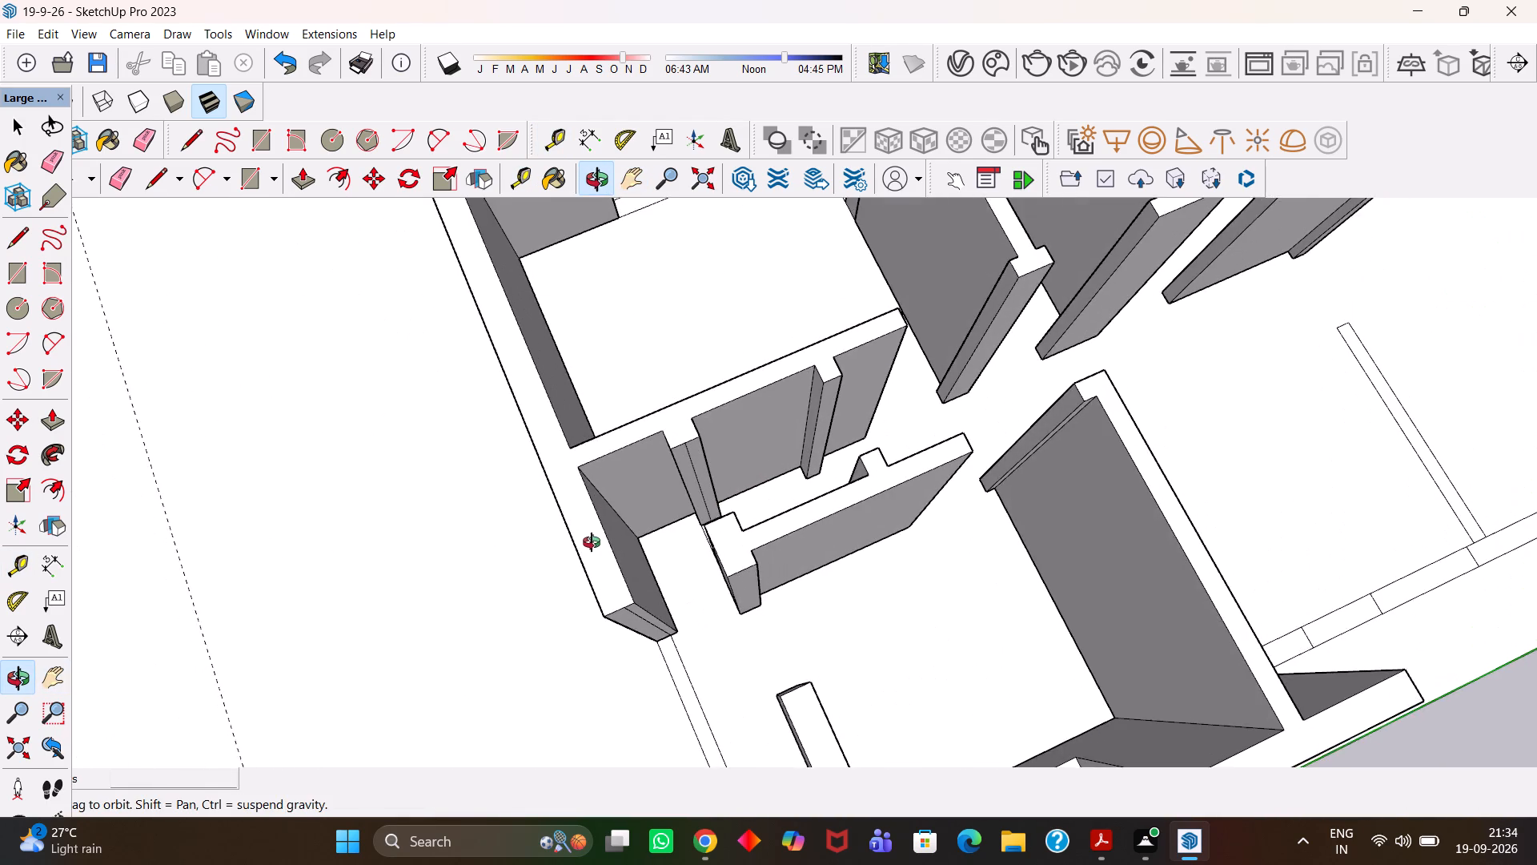
pyautogui.moveTo(592, 542); pyautogui.dragTo(718, 481, button='middle')
pyautogui.scroll(-4, 718, 481)
pyautogui.moveTo(793, 412); pyautogui.dragTo(789, 523)
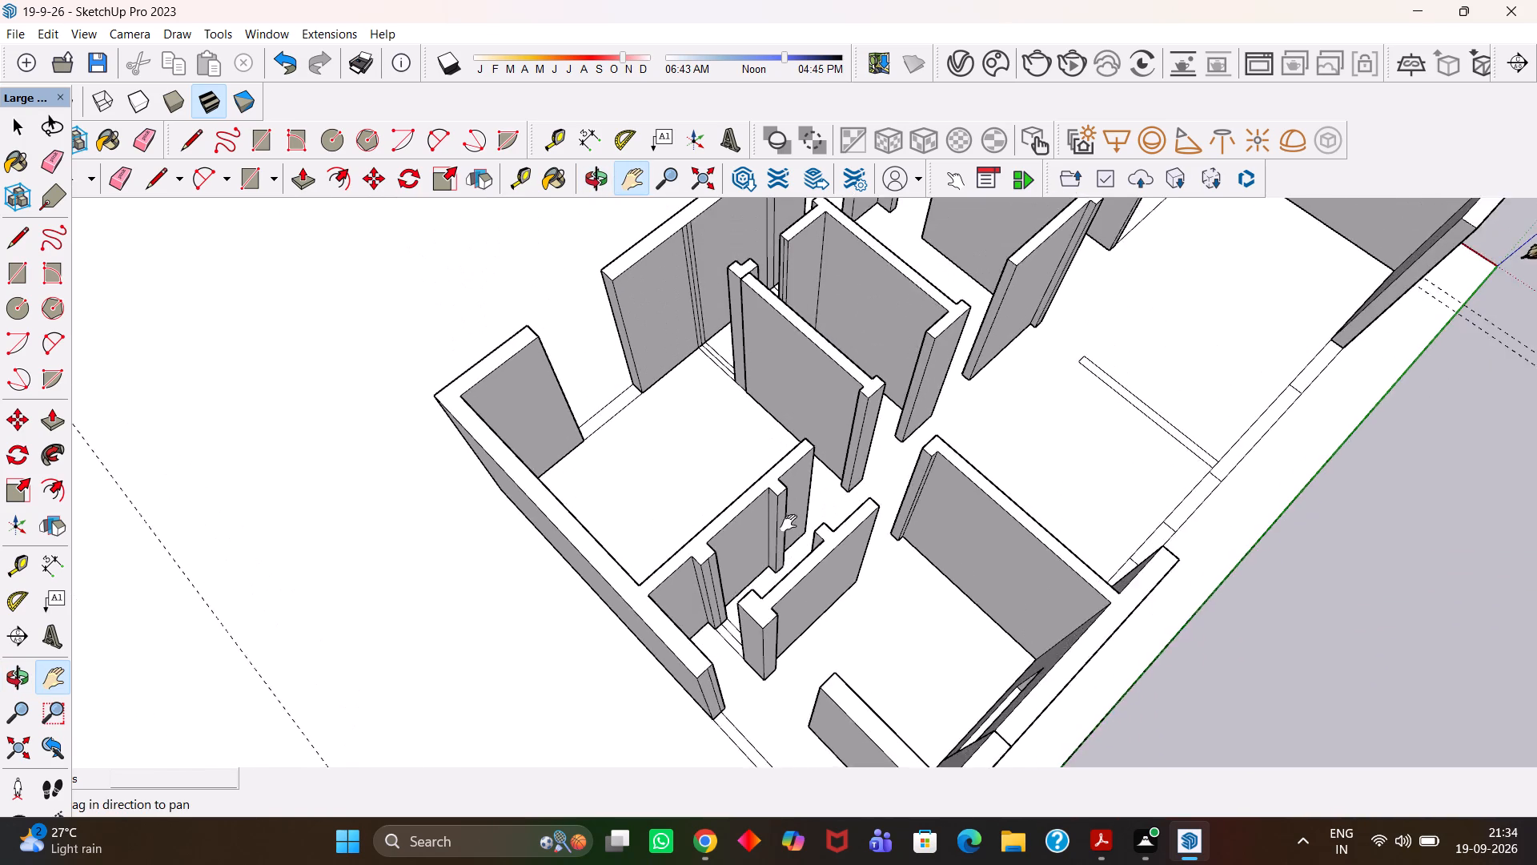
# Place guides on the long outer wall's end face facing the corner wall: at its base, 3' up, and 4' above that.
pyautogui.scroll(4, 644, 360)
pyautogui.moveTo(580, 346); pyautogui.dragTo(690, 488)
pyautogui.scroll(4, 704, 501)
pyautogui.moveTo(709, 537); pyautogui.dragTo(746, 523, button='middle')
pyautogui.scroll(2, 767, 556)
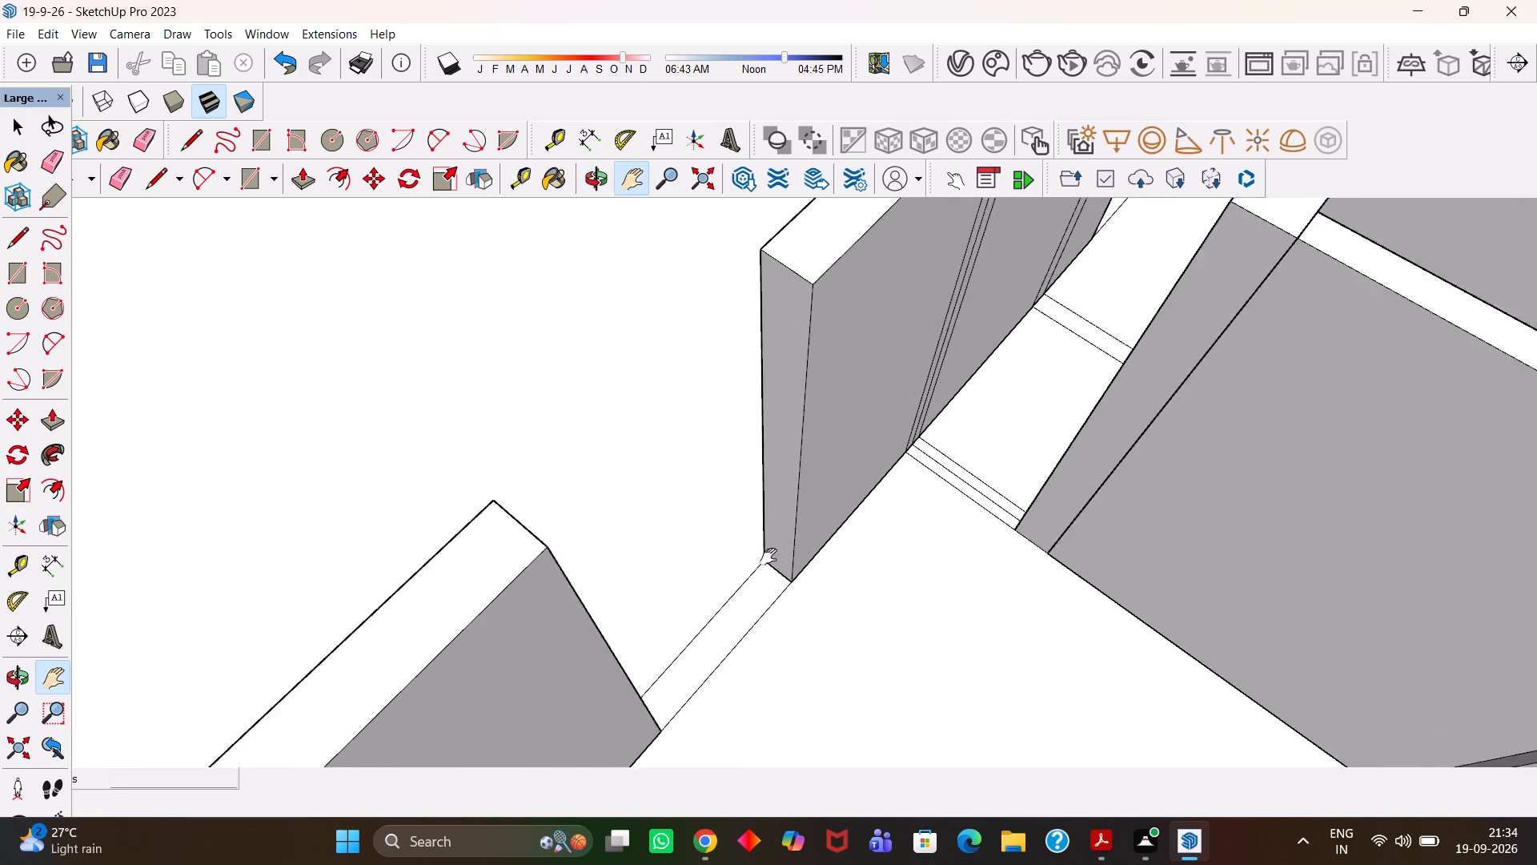
pyautogui.scroll(1, 768, 557)
pyautogui.press('t')
pyautogui.doubleClick(777, 573)
pyautogui.click(736, 544)
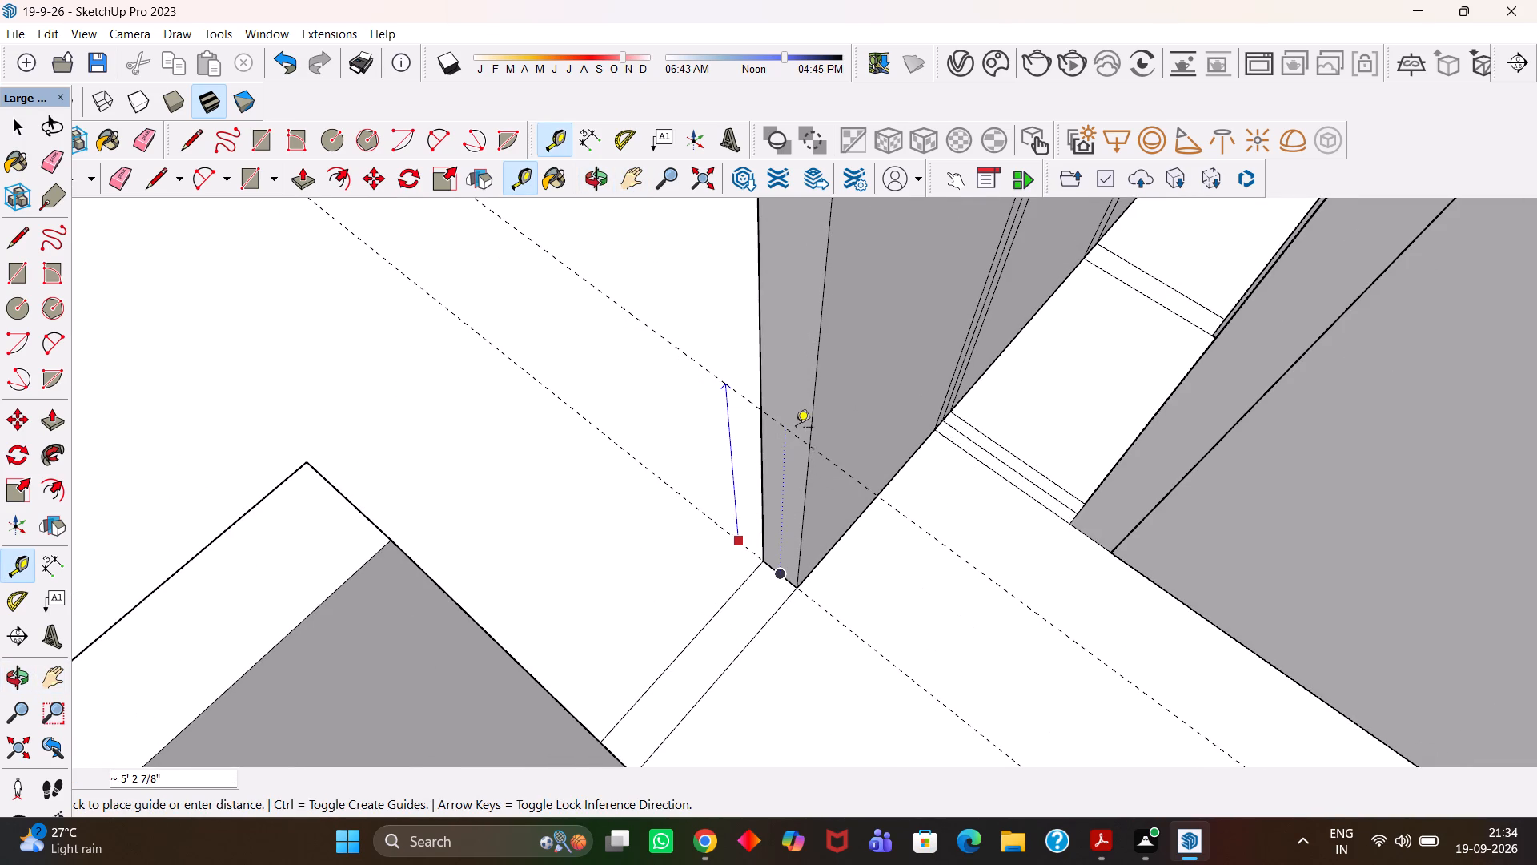
pyautogui.write("3'")
pyautogui.press('Return')
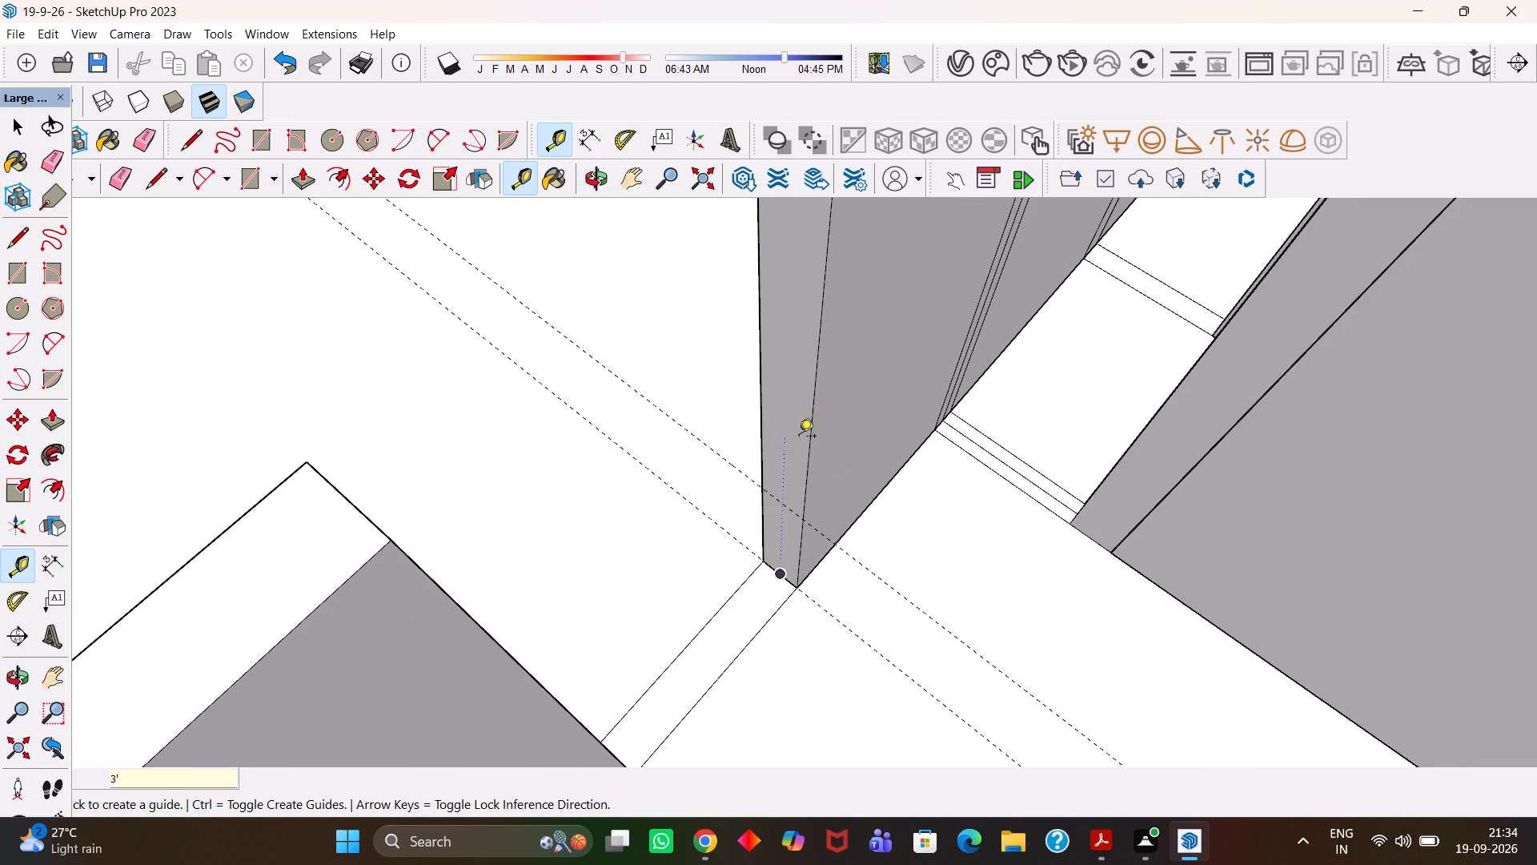
pyautogui.press('t')
pyautogui.scroll(2, 740, 450)
pyautogui.click(789, 509)
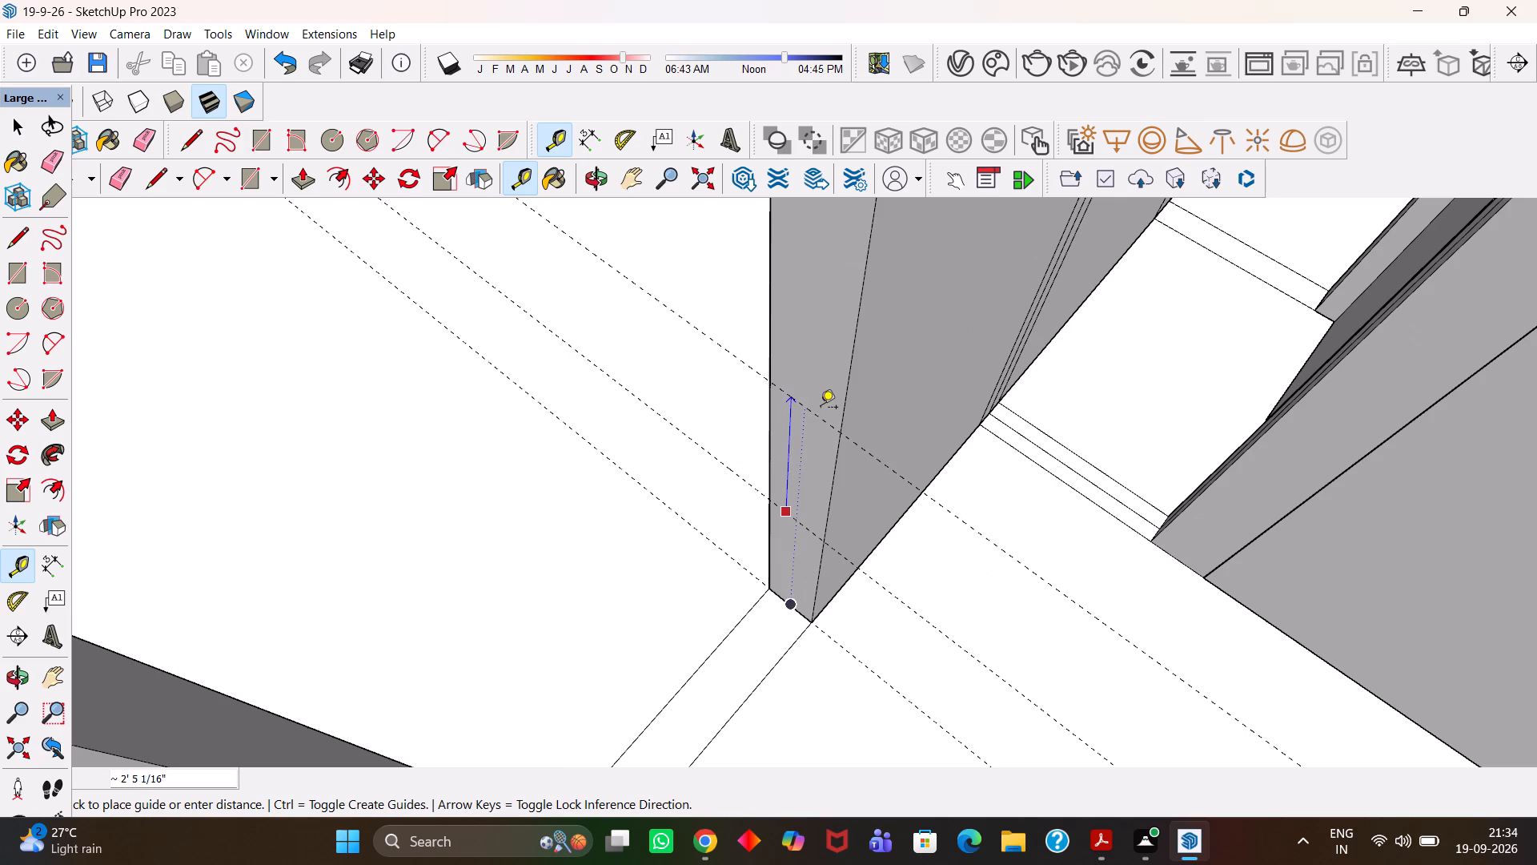
pyautogui.write("4'")
pyautogui.press('Return')
# Open the long wall's group and draw a 4' by 9" rectangle between the upper two guides on its end face.
pyautogui.press('h')
pyautogui.scroll(-2, 821, 408)
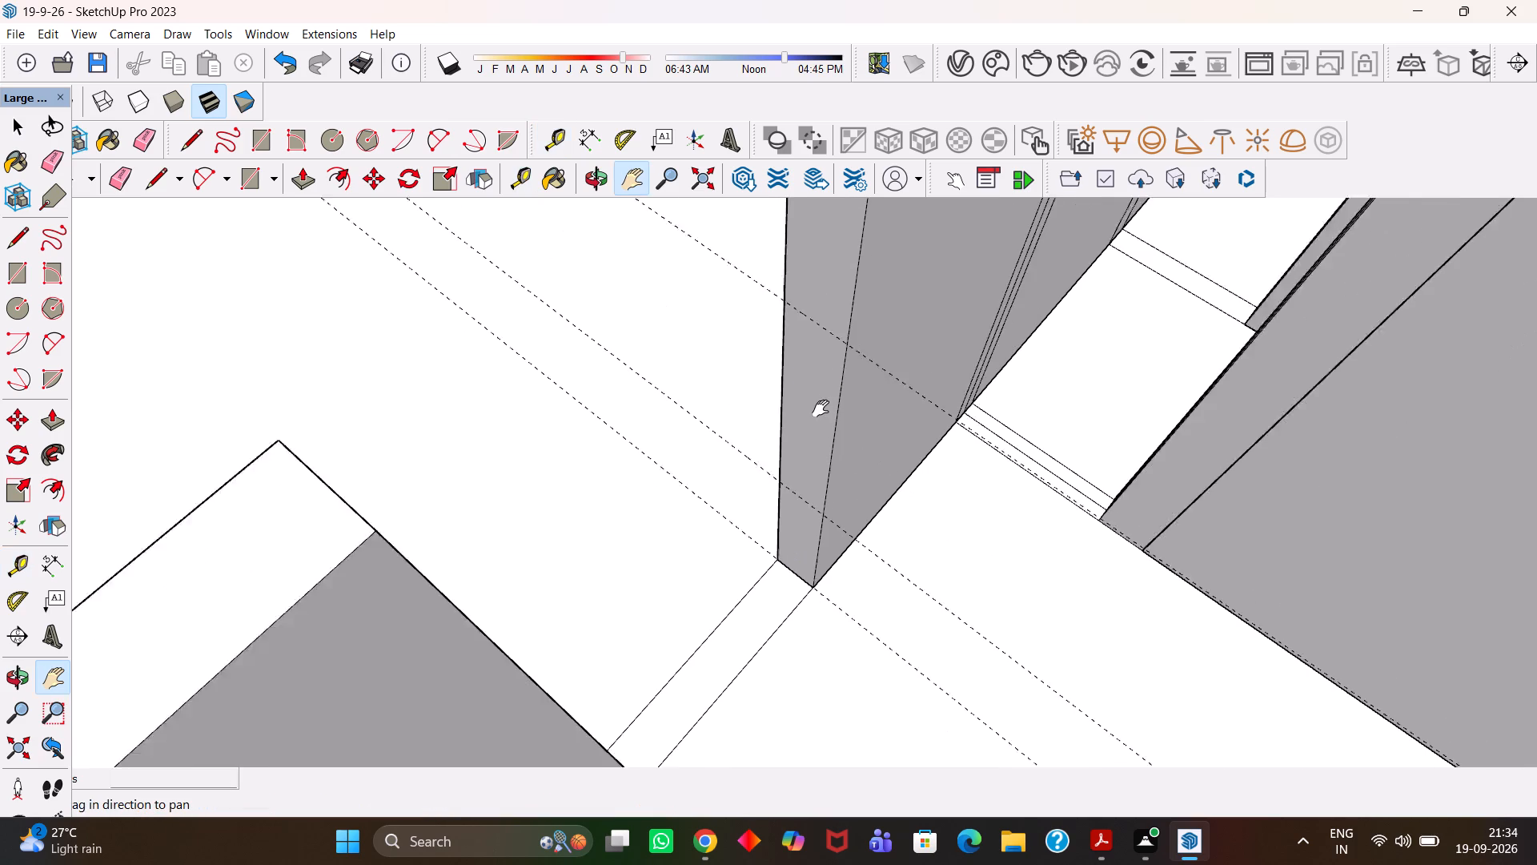
pyautogui.scroll(-2, 821, 408)
pyautogui.moveTo(821, 408); pyautogui.dragTo(821, 443)
pyautogui.press('space')
pyautogui.click(806, 437)
pyautogui.click(806, 436)
pyautogui.click(806, 436)
pyautogui.press('r')
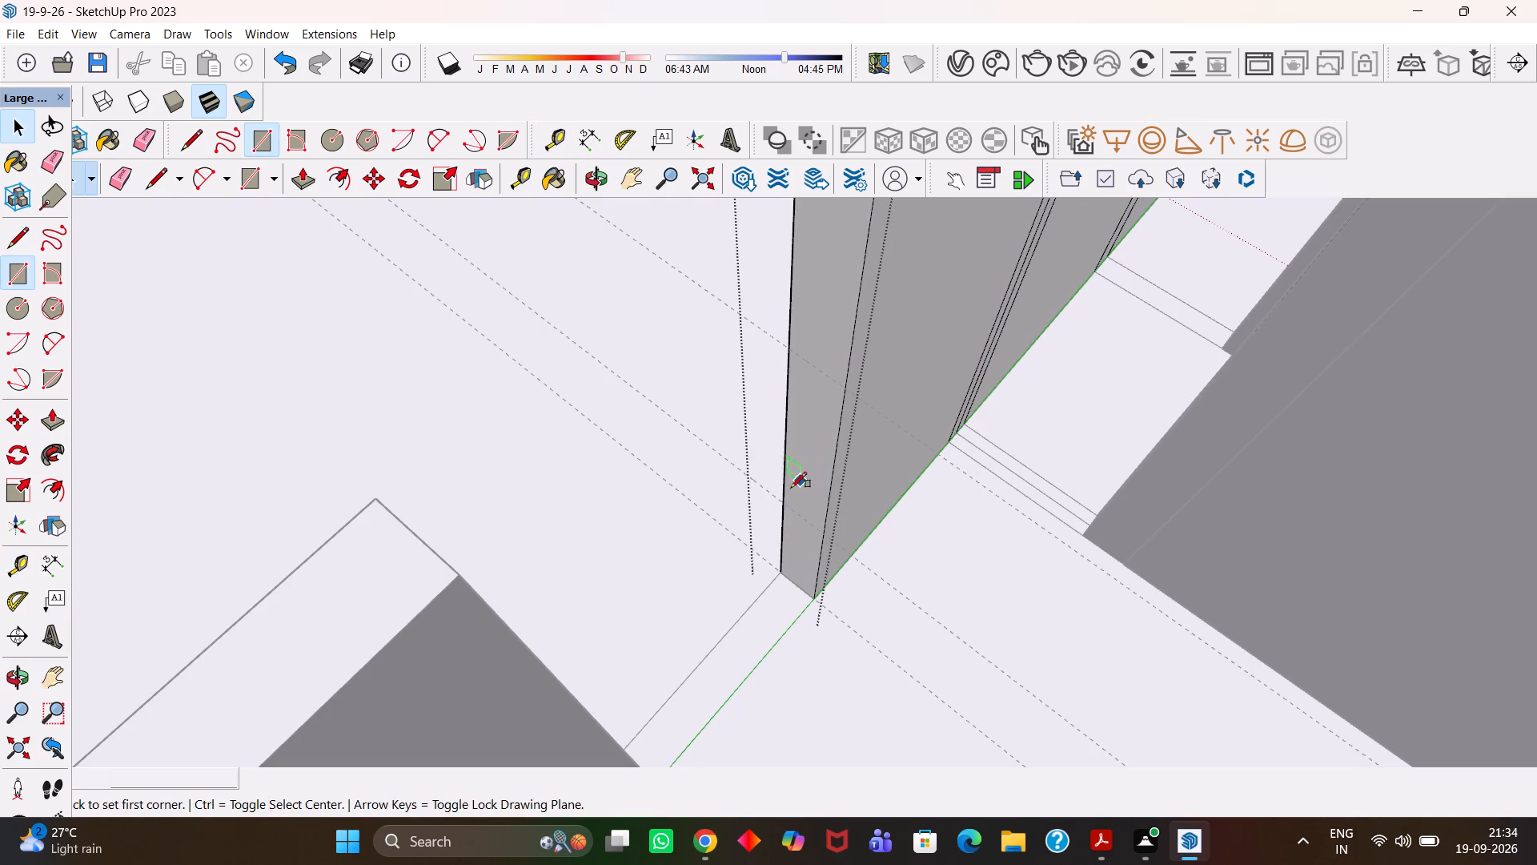
pyautogui.click(781, 497)
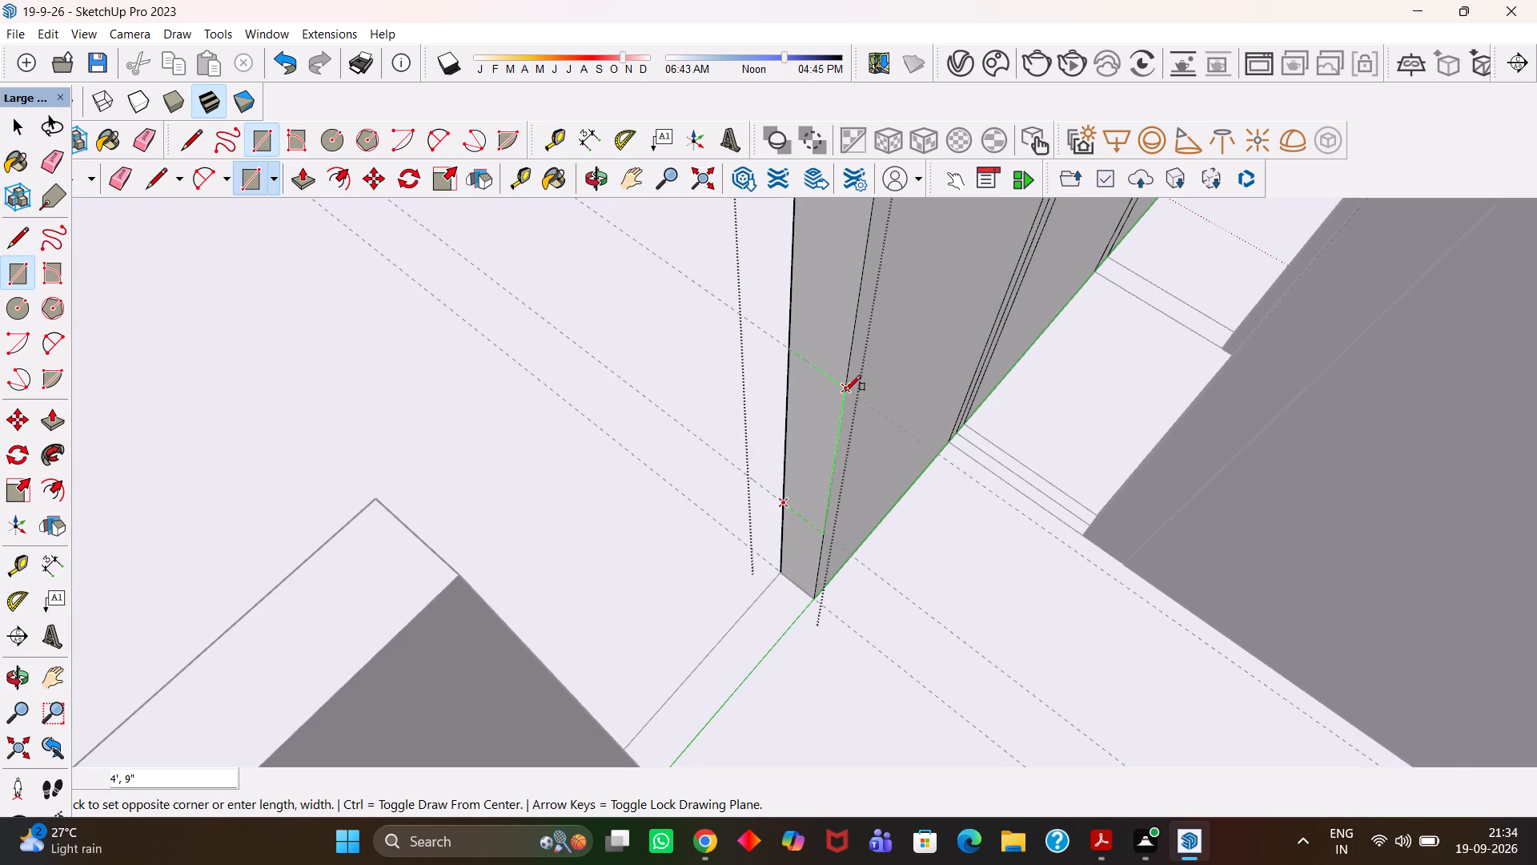
pyautogui.click(845, 391)
# Push/Pull the top section of the end face across to the corner wall, closing the wall above the window opening.
pyautogui.scroll(-4, 845, 391)
pyautogui.press('space')
pyautogui.click(840, 344)
pyautogui.scroll(-3, 840, 344)
pyautogui.press('p')
pyautogui.click(836, 347)
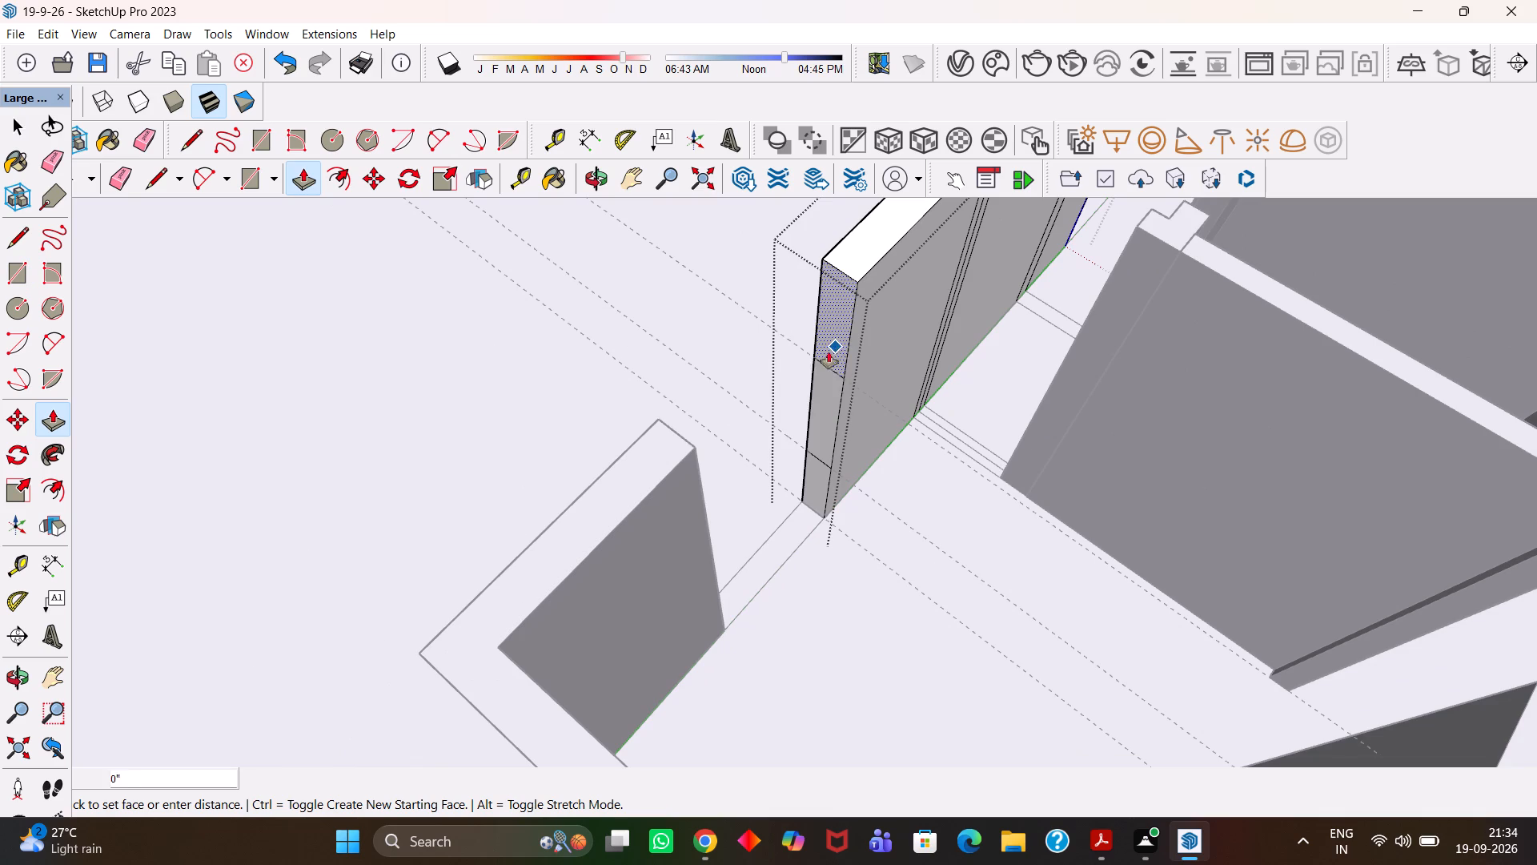
pyautogui.click(696, 443)
# Push/Pull the bottom section of the end face 4' across to the corner wall to form the sill, and exit the group.
pyautogui.scroll(3, 746, 472)
pyautogui.press('space')
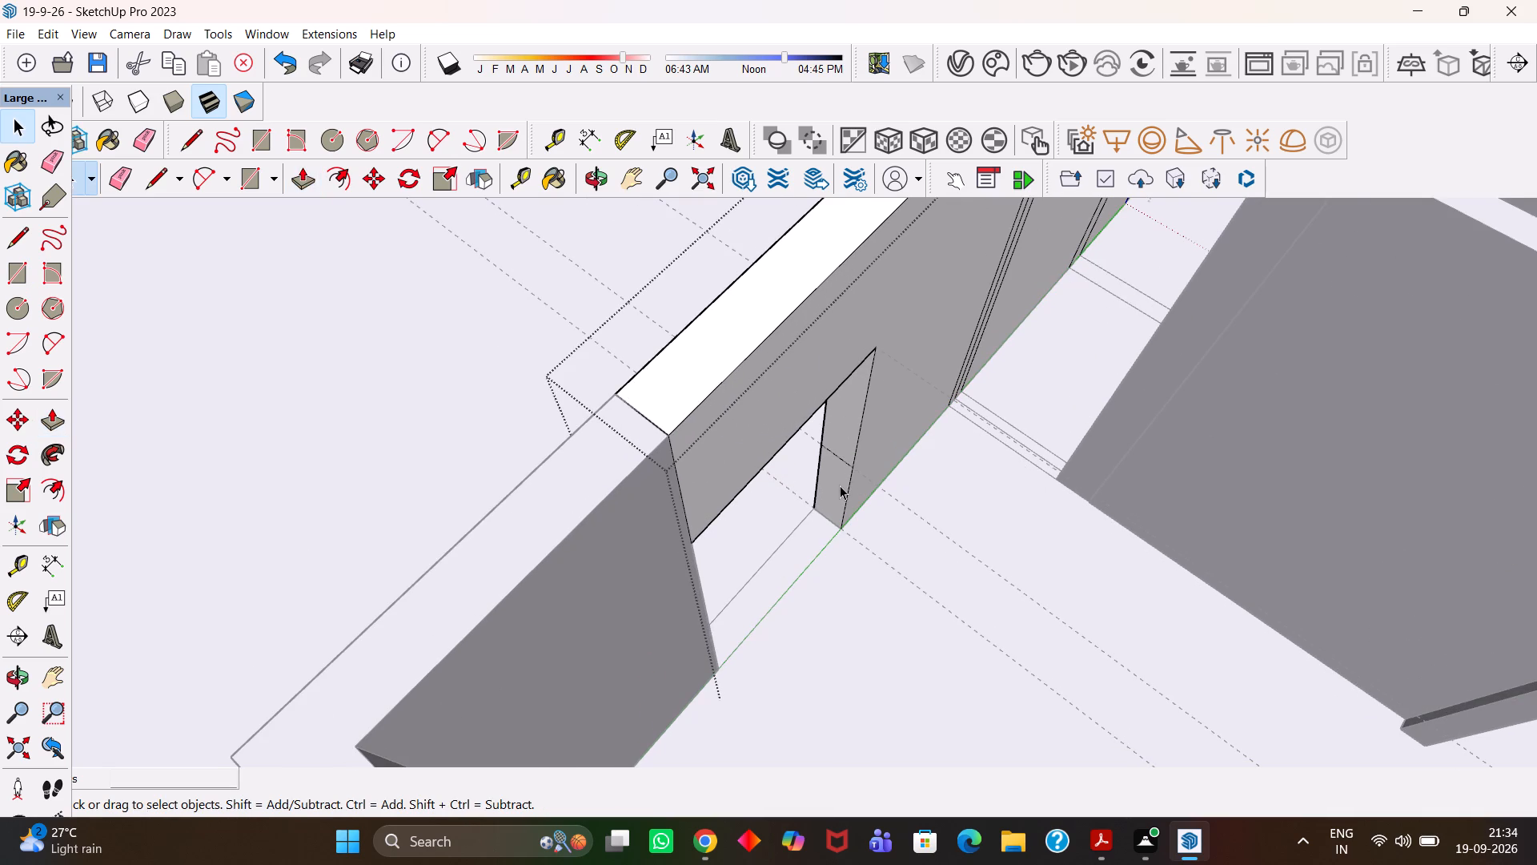
pyautogui.click(844, 485)
pyautogui.press('p')
pyautogui.click(843, 484)
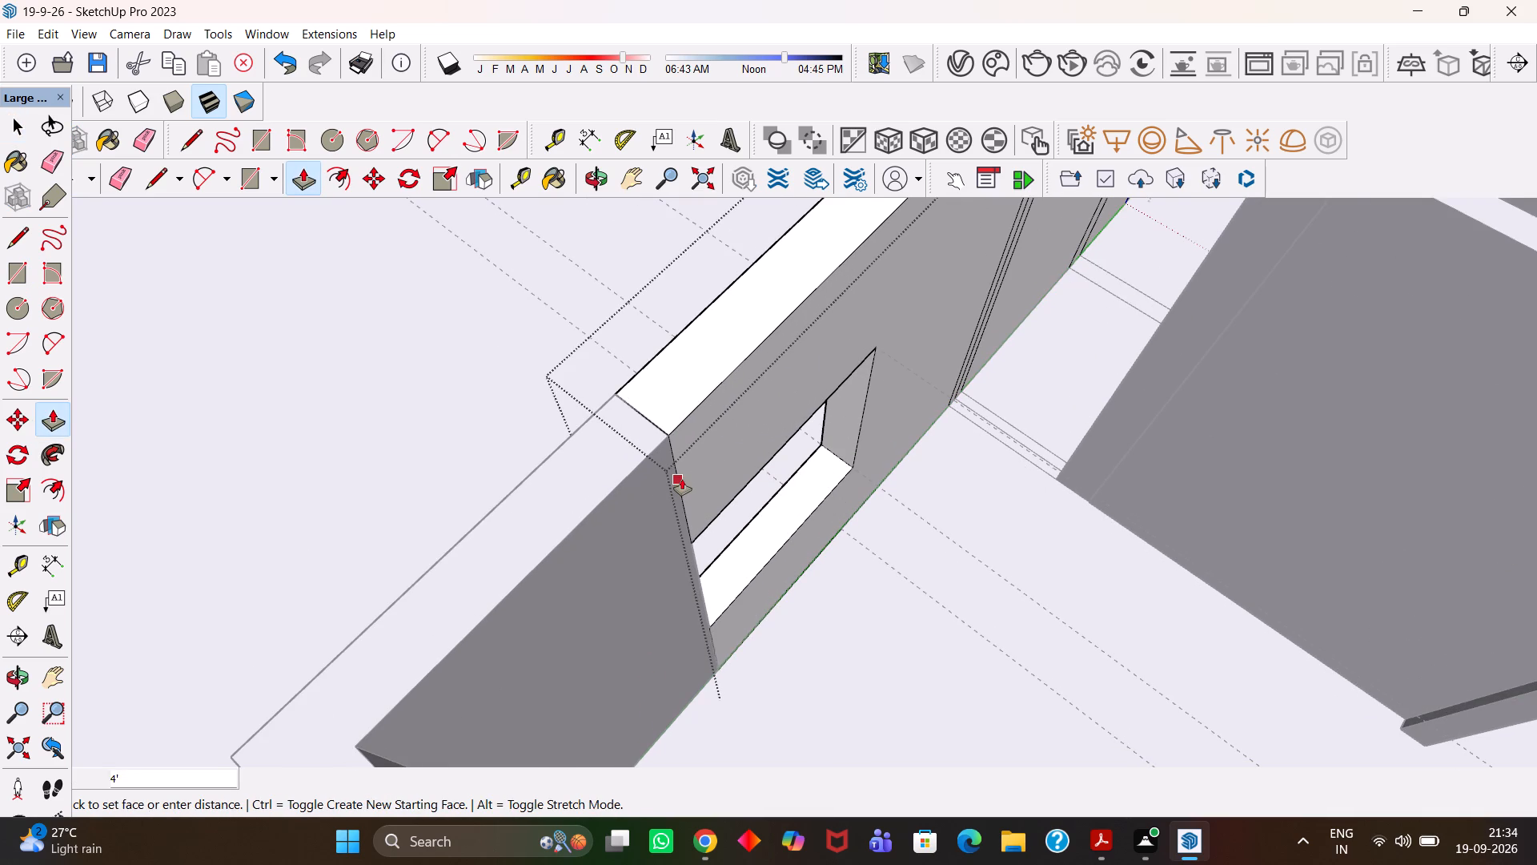
pyautogui.click(682, 479)
pyautogui.scroll(-10, 682, 479)
pyautogui.press('h')
pyautogui.press('space')
pyautogui.click(765, 582)
# Erase the dashed guide lines running through the new window opening and across the rooms.
pyautogui.scroll(-5, 748, 557)
pyautogui.scroll(1, 799, 581)
pyautogui.moveTo(785, 582); pyautogui.dragTo(677, 567, button='middle')
pyautogui.scroll(-3, 678, 572)
pyautogui.scroll(1, 818, 560)
pyautogui.moveTo(816, 560); pyautogui.dragTo(773, 565, button='middle')
pyautogui.scroll(4, 774, 565)
pyautogui.press('e')
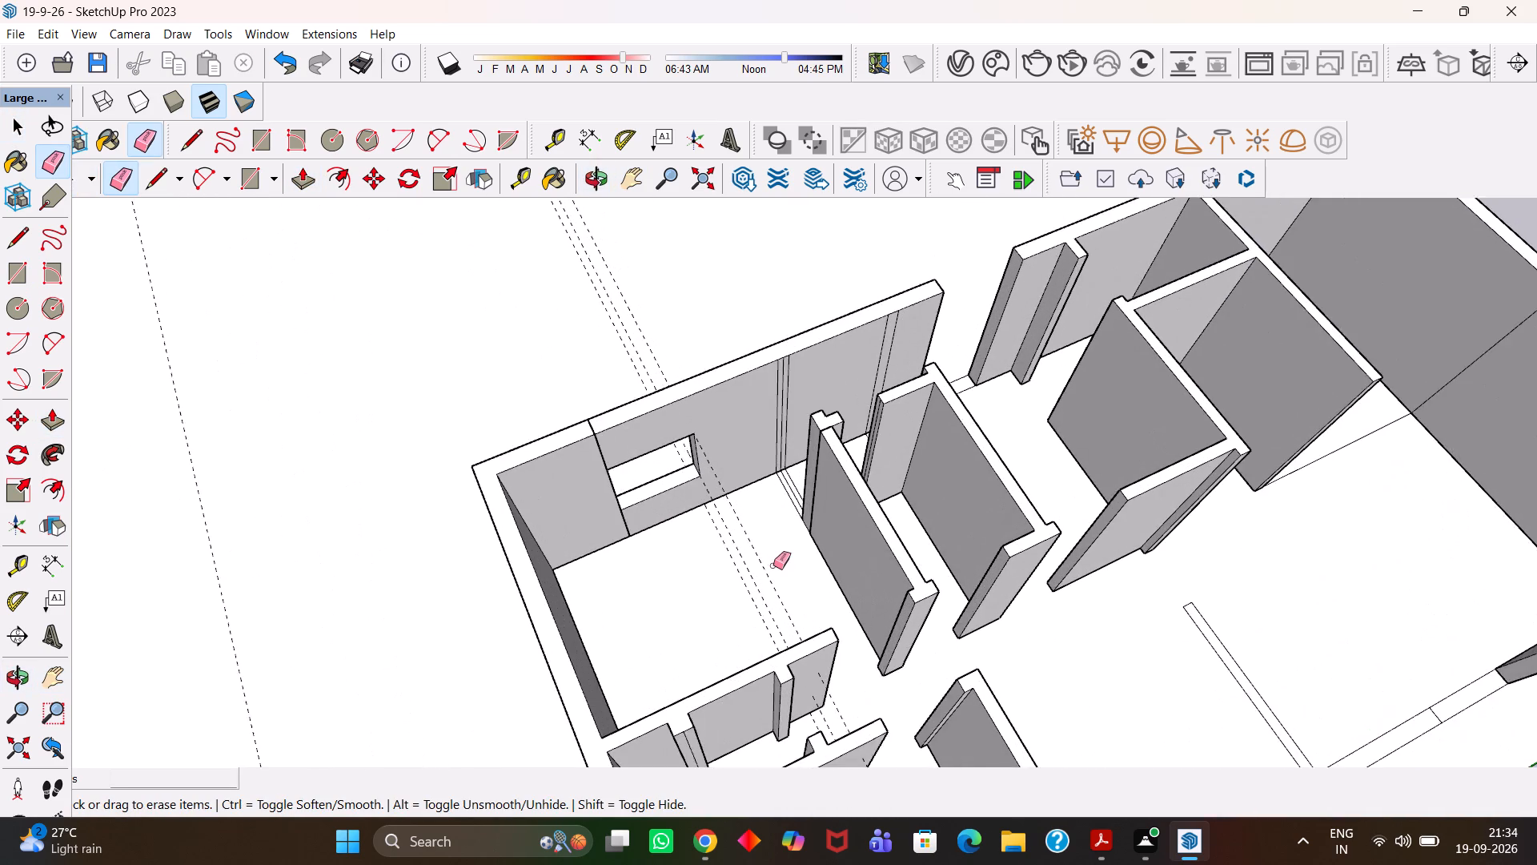
pyautogui.moveTo(773, 565); pyautogui.dragTo(726, 572)
pyautogui.scroll(-3, 732, 568)
pyautogui.moveTo(758, 561); pyautogui.dragTo(688, 569, button='middle')
pyautogui.scroll(9, 678, 569)
pyautogui.moveTo(688, 569); pyautogui.dragTo(673, 570, button='middle')
# Open the long wall's group and Push/Pull the narrow strip near its free end 4" out from the inner face.
pyautogui.press('h')
pyautogui.moveTo(801, 431); pyautogui.dragTo(857, 535)
pyautogui.scroll(-3, 841, 537)
pyautogui.moveTo(830, 557); pyautogui.dragTo(1045, 584, button='middle')
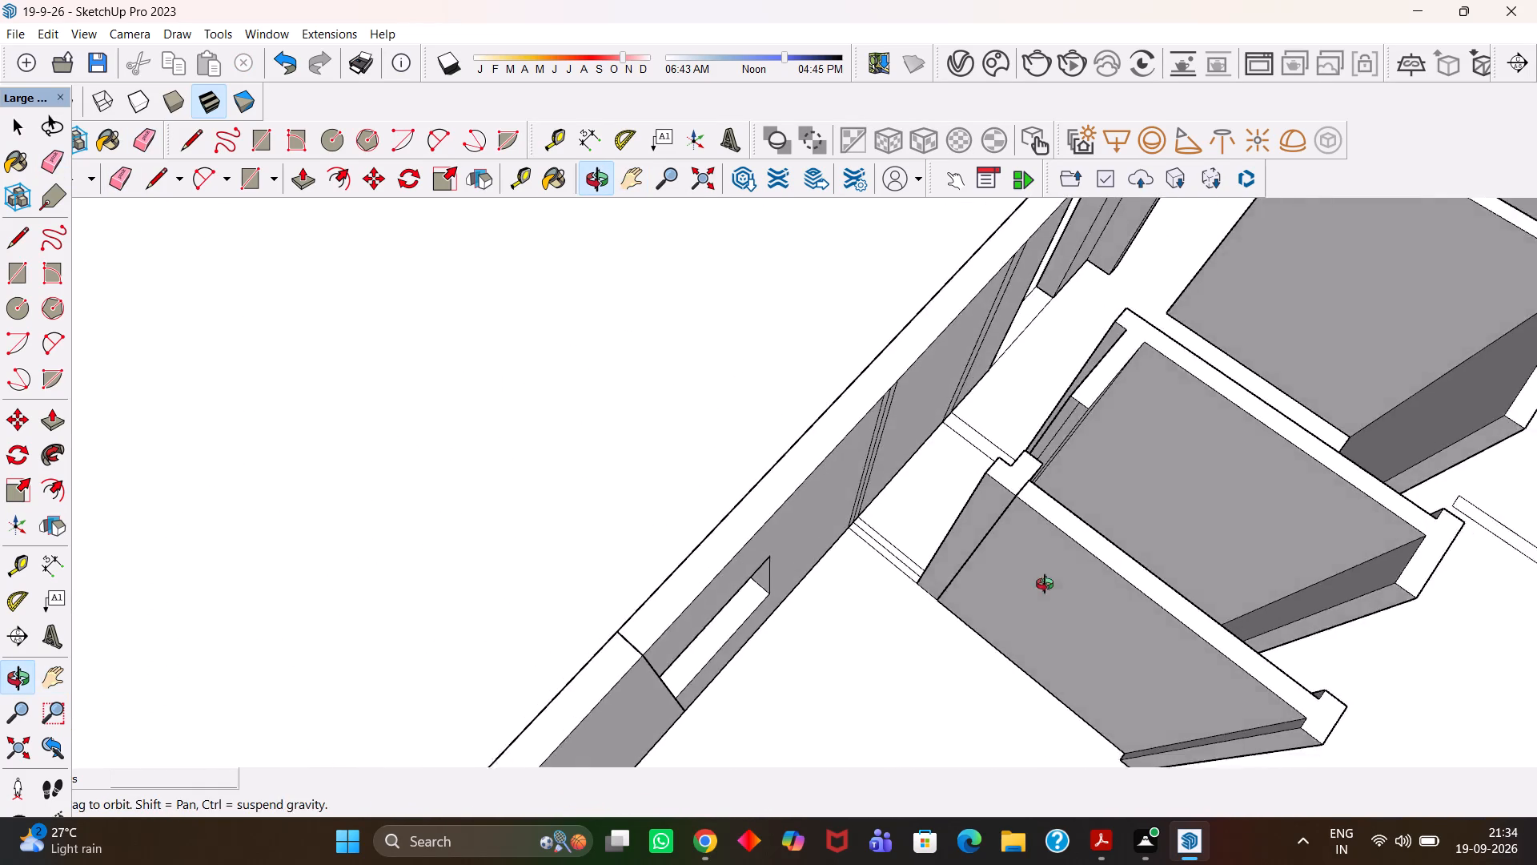
pyautogui.moveTo(1045, 584); pyautogui.dragTo(1037, 581, button='middle')
pyautogui.scroll(8, 909, 555)
pyautogui.scroll(-4, 905, 550)
pyautogui.moveTo(942, 504); pyautogui.dragTo(743, 602)
pyautogui.scroll(-5, 740, 602)
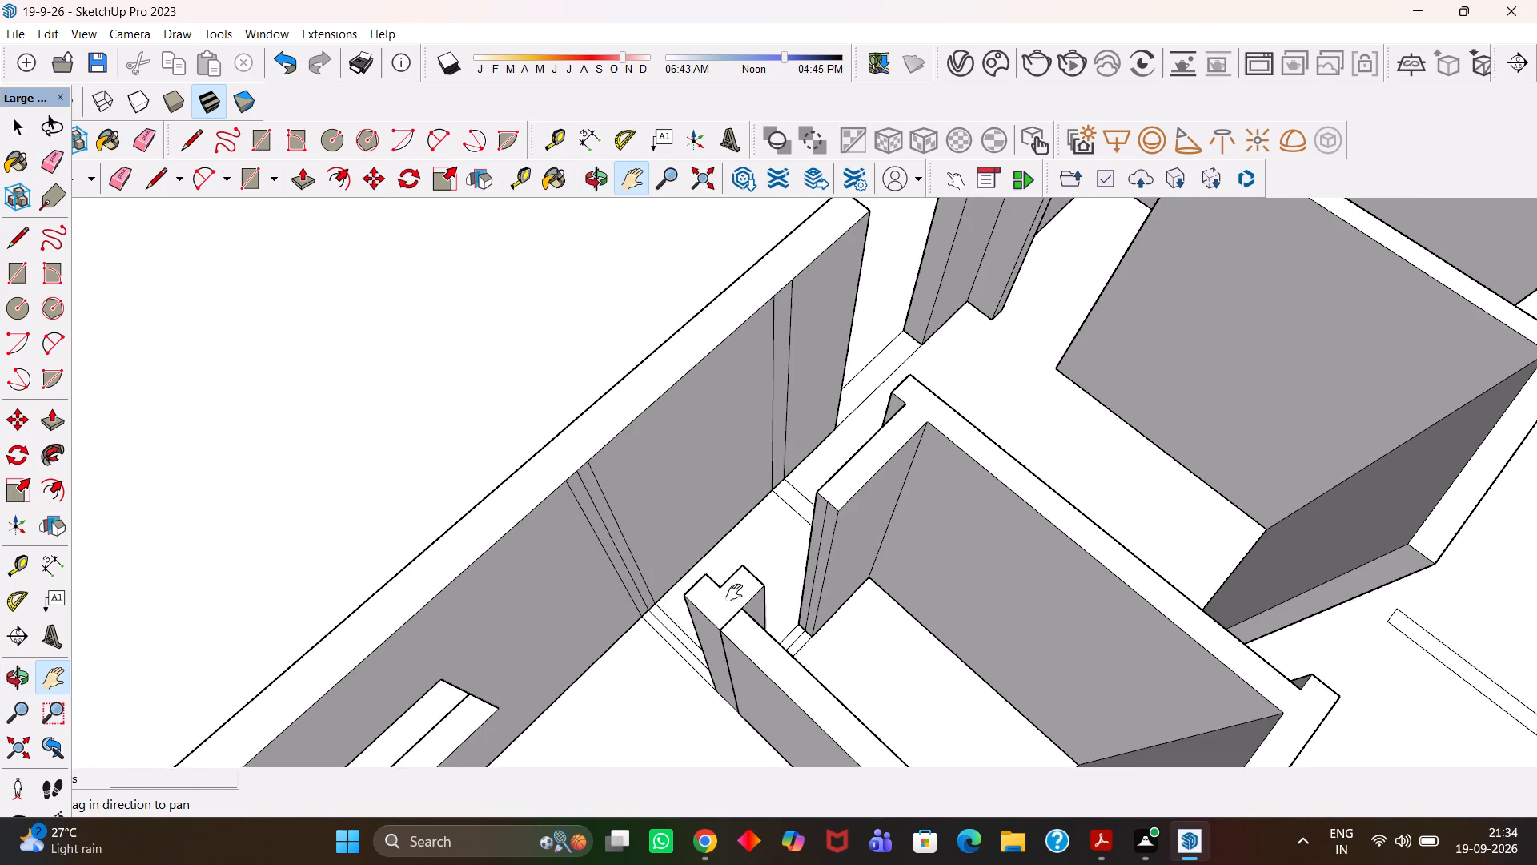
pyautogui.moveTo(716, 562); pyautogui.dragTo(777, 597, button='middle')
pyautogui.scroll(3, 777, 595)
pyautogui.scroll(-5, 789, 595)
pyautogui.moveTo(777, 592); pyautogui.dragTo(931, 541, button='middle')
pyautogui.scroll(4, 921, 545)
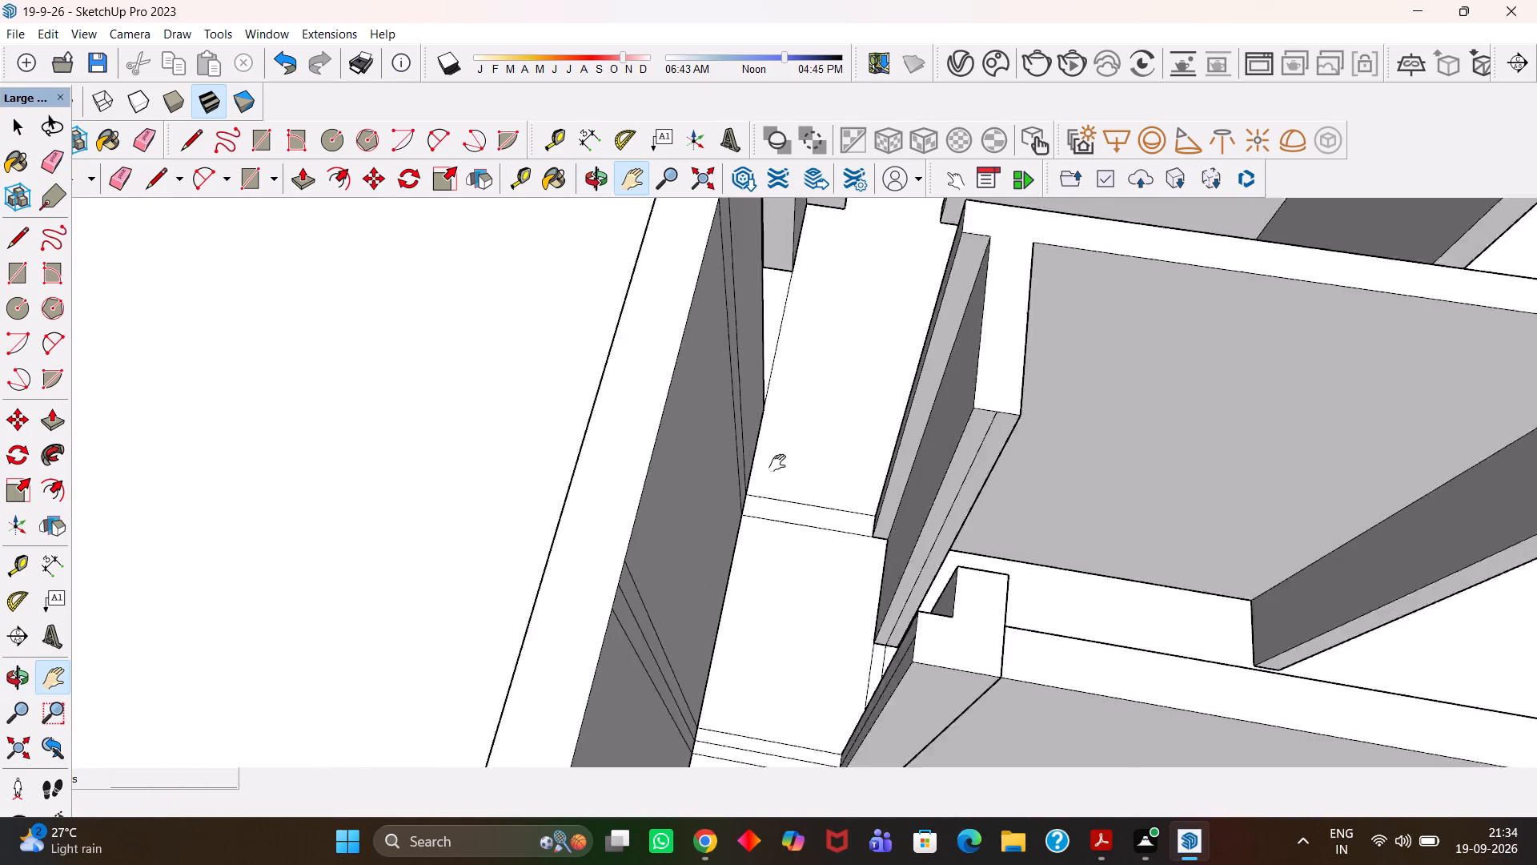
pyautogui.scroll(1, 777, 463)
pyautogui.scroll(-1, 774, 466)
pyautogui.scroll(10, 768, 473)
pyautogui.moveTo(789, 499); pyautogui.dragTo(698, 525, button='middle')
pyautogui.moveTo(754, 523); pyautogui.dragTo(701, 524, button='middle')
pyautogui.scroll(3, 754, 523)
pyautogui.press('space')
pyautogui.click(725, 473)
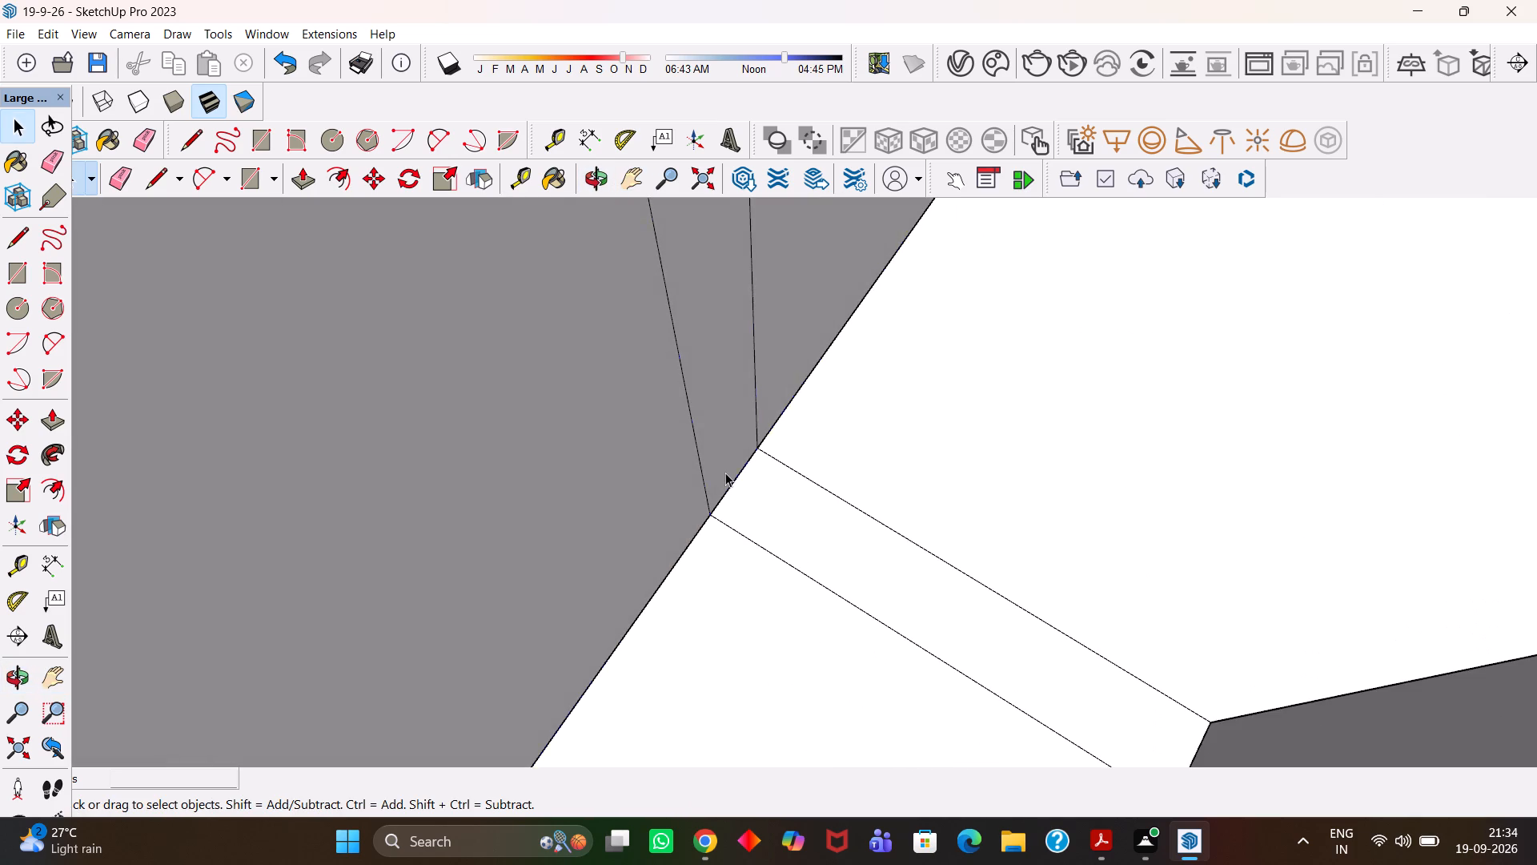
pyautogui.doubleClick(725, 472)
pyautogui.click(720, 450)
pyautogui.press('p')
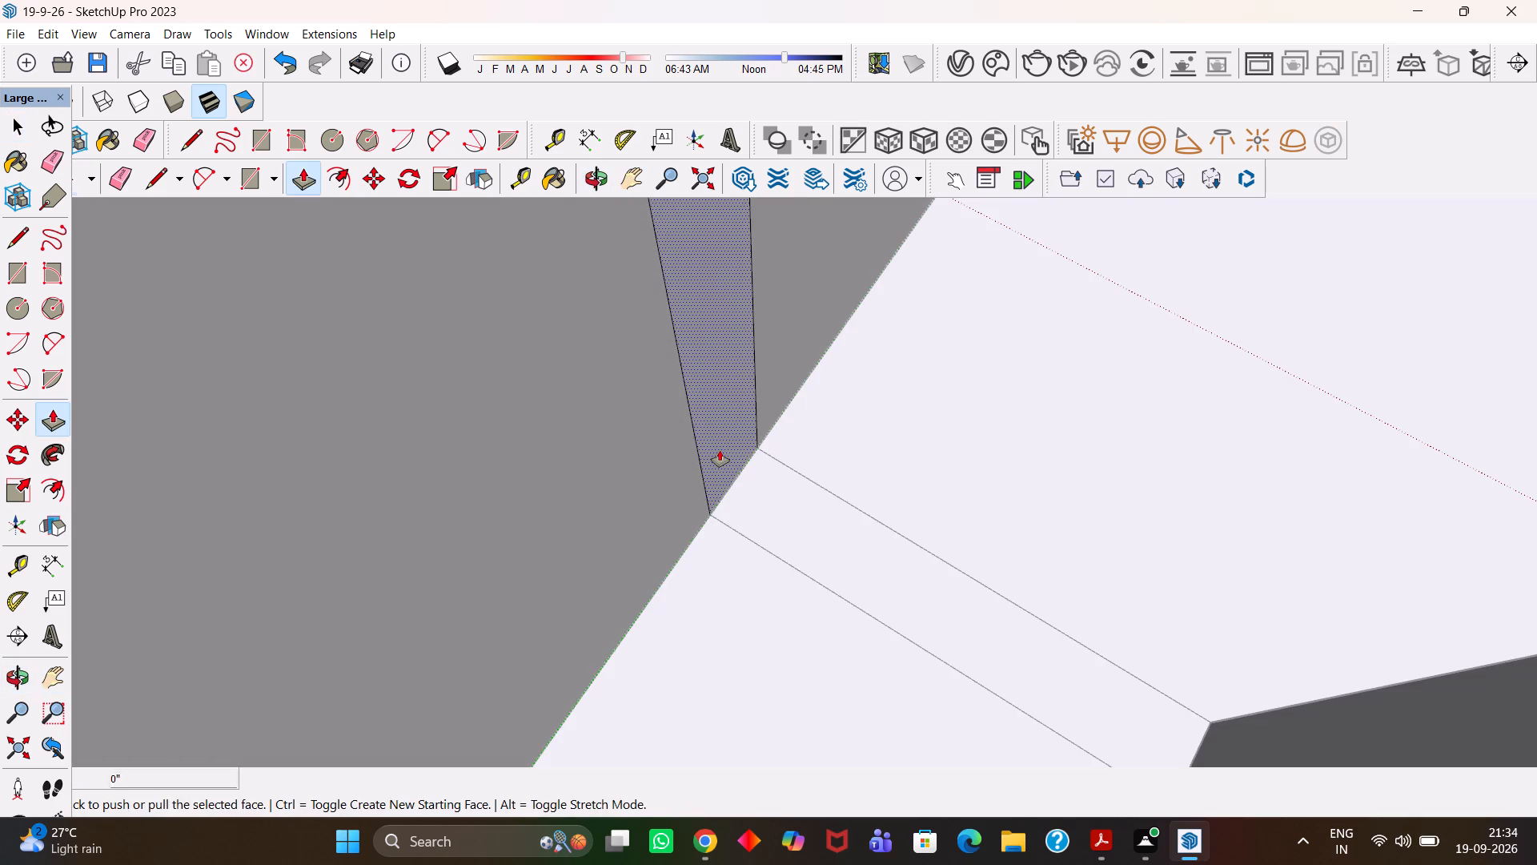
pyautogui.click(720, 450)
pyautogui.write('4"')
pyautogui.press('Return')
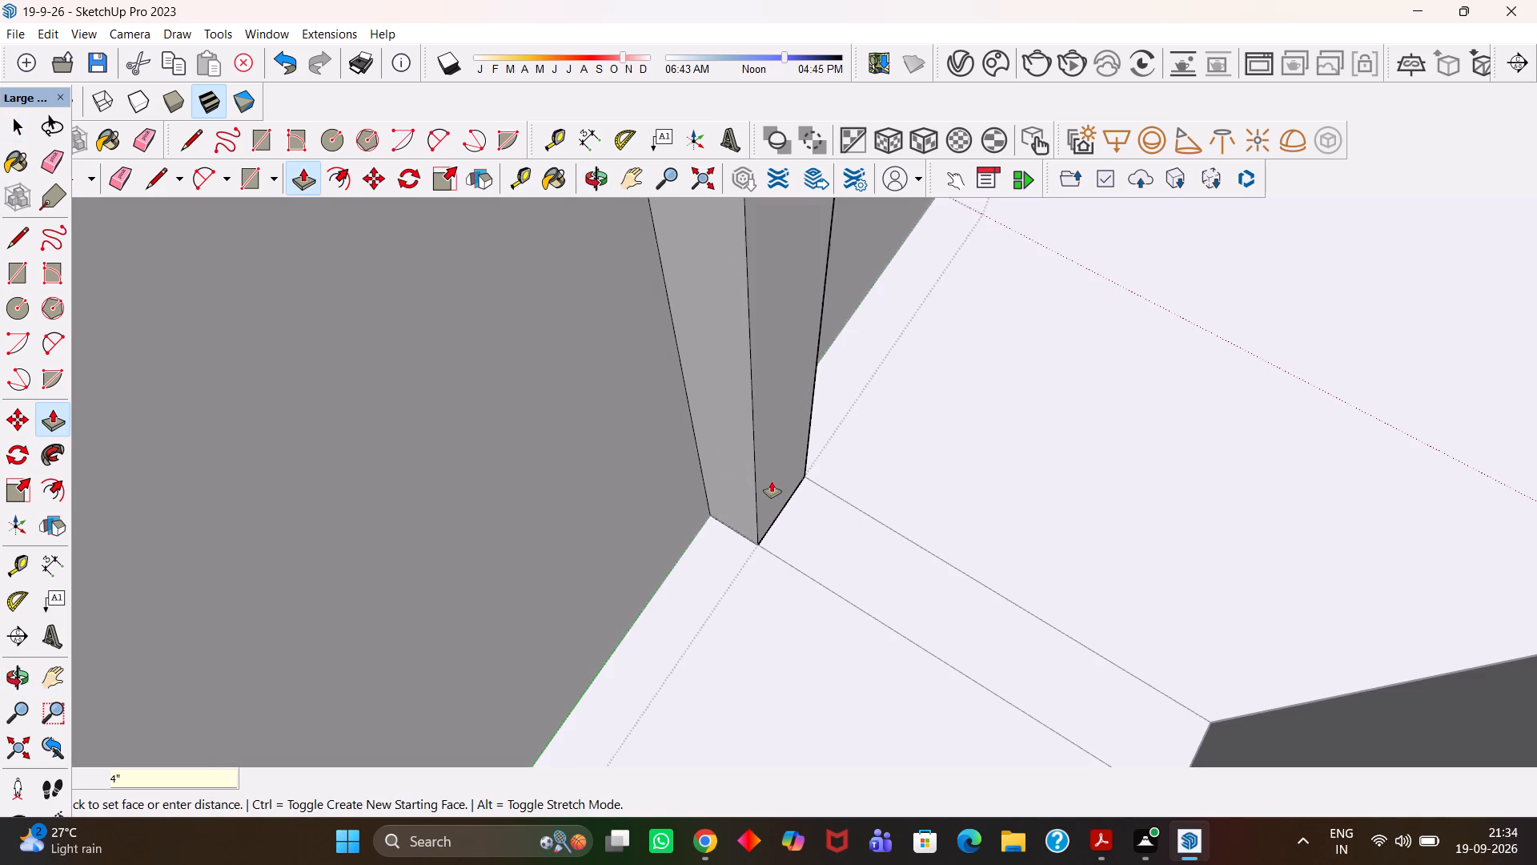
# Inspect the projecting strip and the rest of the long wall from the room side and above.
pyautogui.press('h')
pyautogui.scroll(-5, 772, 481)
pyautogui.scroll(1, 772, 481)
pyautogui.scroll(-11, 772, 480)
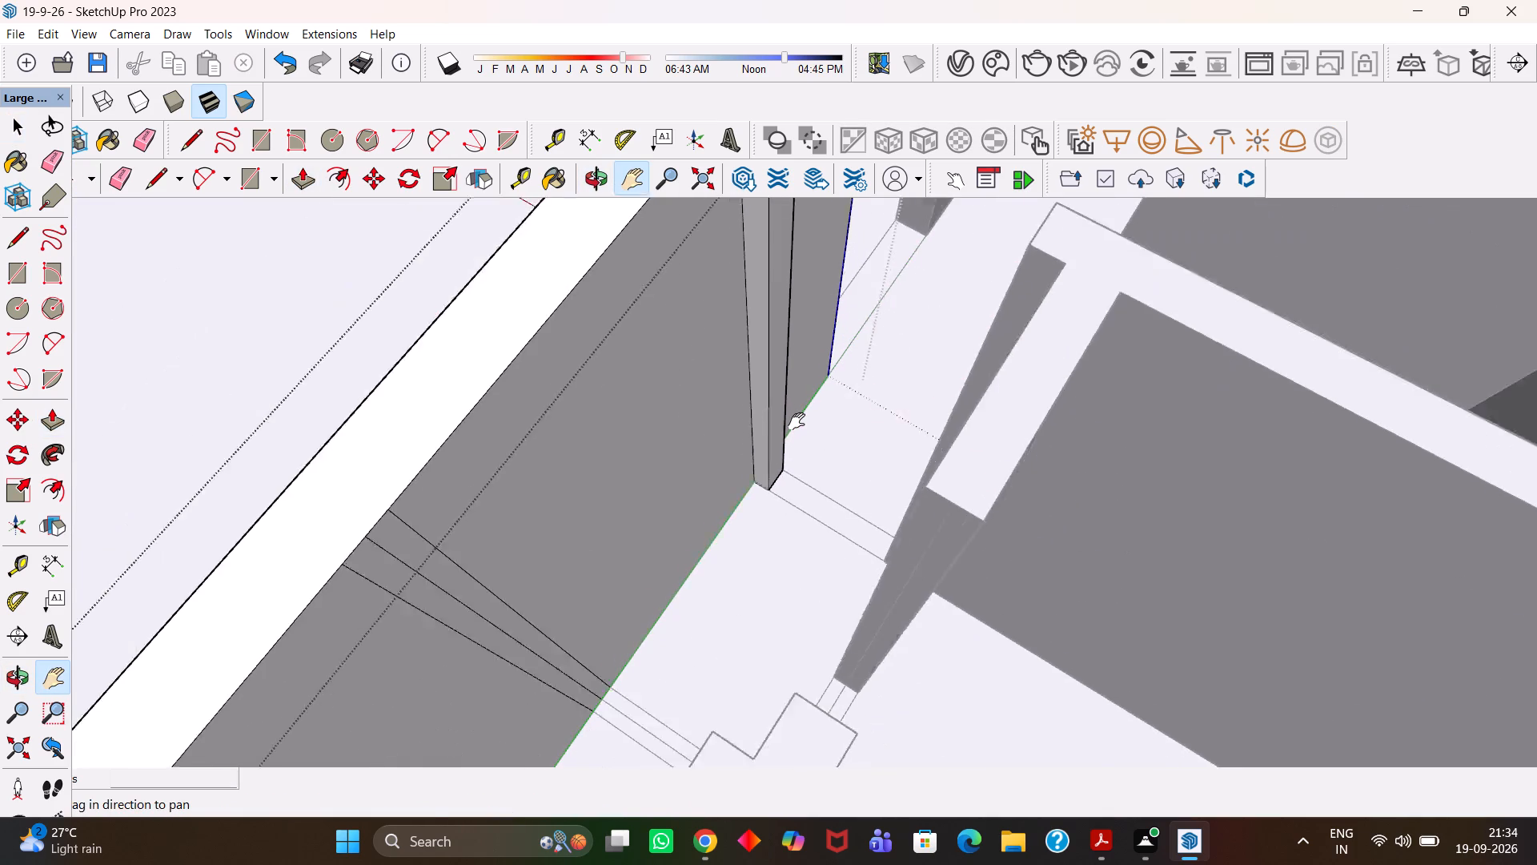
pyautogui.scroll(-8, 797, 421)
pyautogui.scroll(2, 665, 481)
pyautogui.moveTo(868, 464); pyautogui.dragTo(616, 442, button='middle')
pyautogui.scroll(-2, 597, 427)
pyautogui.moveTo(735, 382); pyautogui.dragTo(776, 499)
pyautogui.moveTo(896, 539); pyautogui.dragTo(732, 529, button='middle')
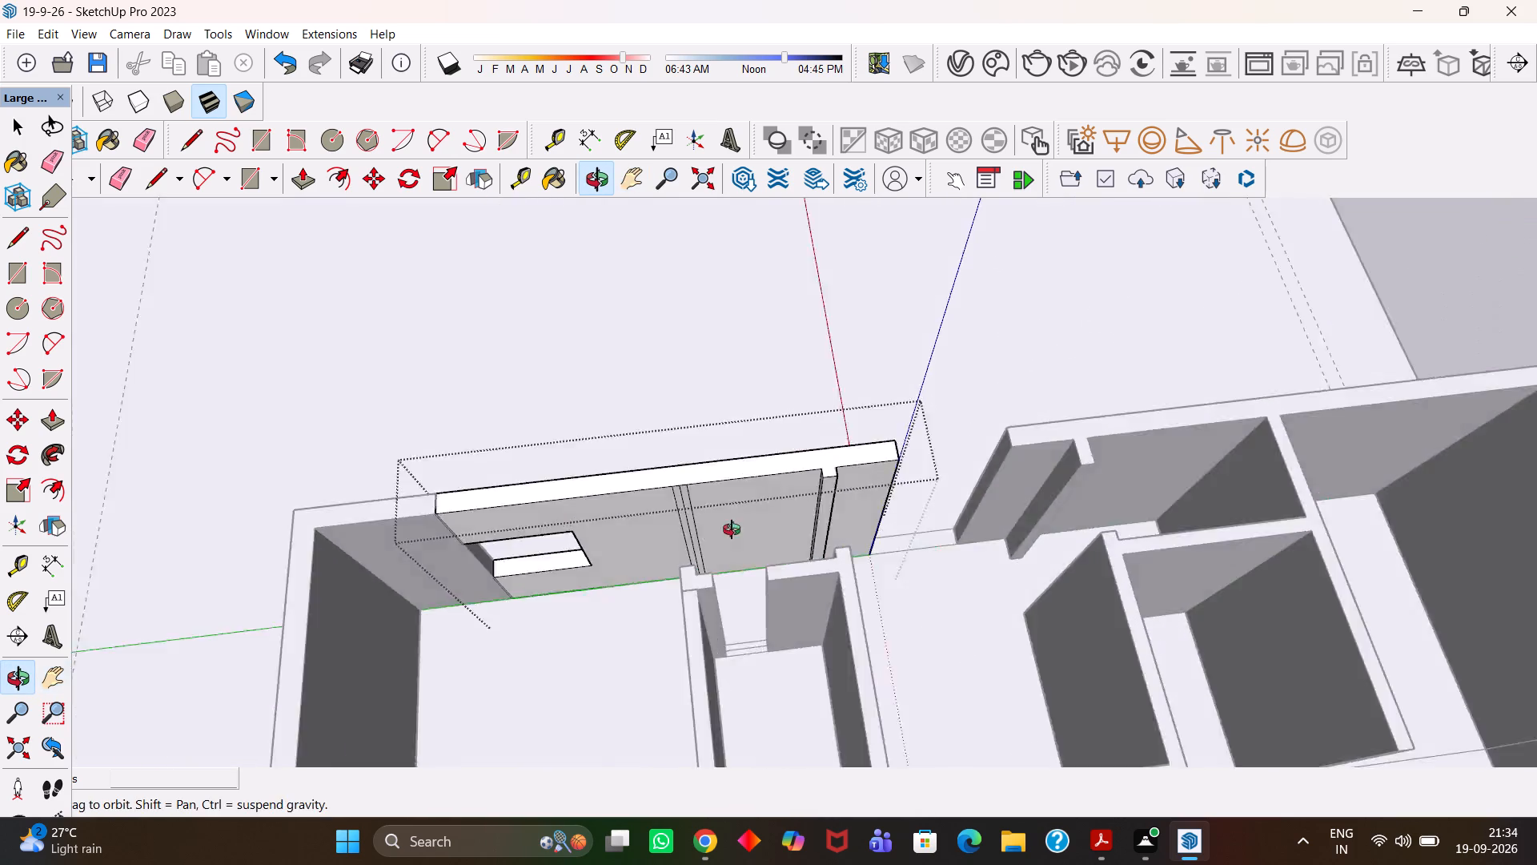
# Exit the long wall's group and place a horizontal guide 4' below the top edge of the projecting strip.
pyautogui.moveTo(732, 529); pyautogui.dragTo(789, 490, button='middle')
pyautogui.scroll(6, 730, 516)
pyautogui.middleClick(849, 487)
pyautogui.scroll(-3, 849, 487)
pyautogui.press('space')
pyautogui.click(1016, 352)
pyautogui.scroll(3, 828, 427)
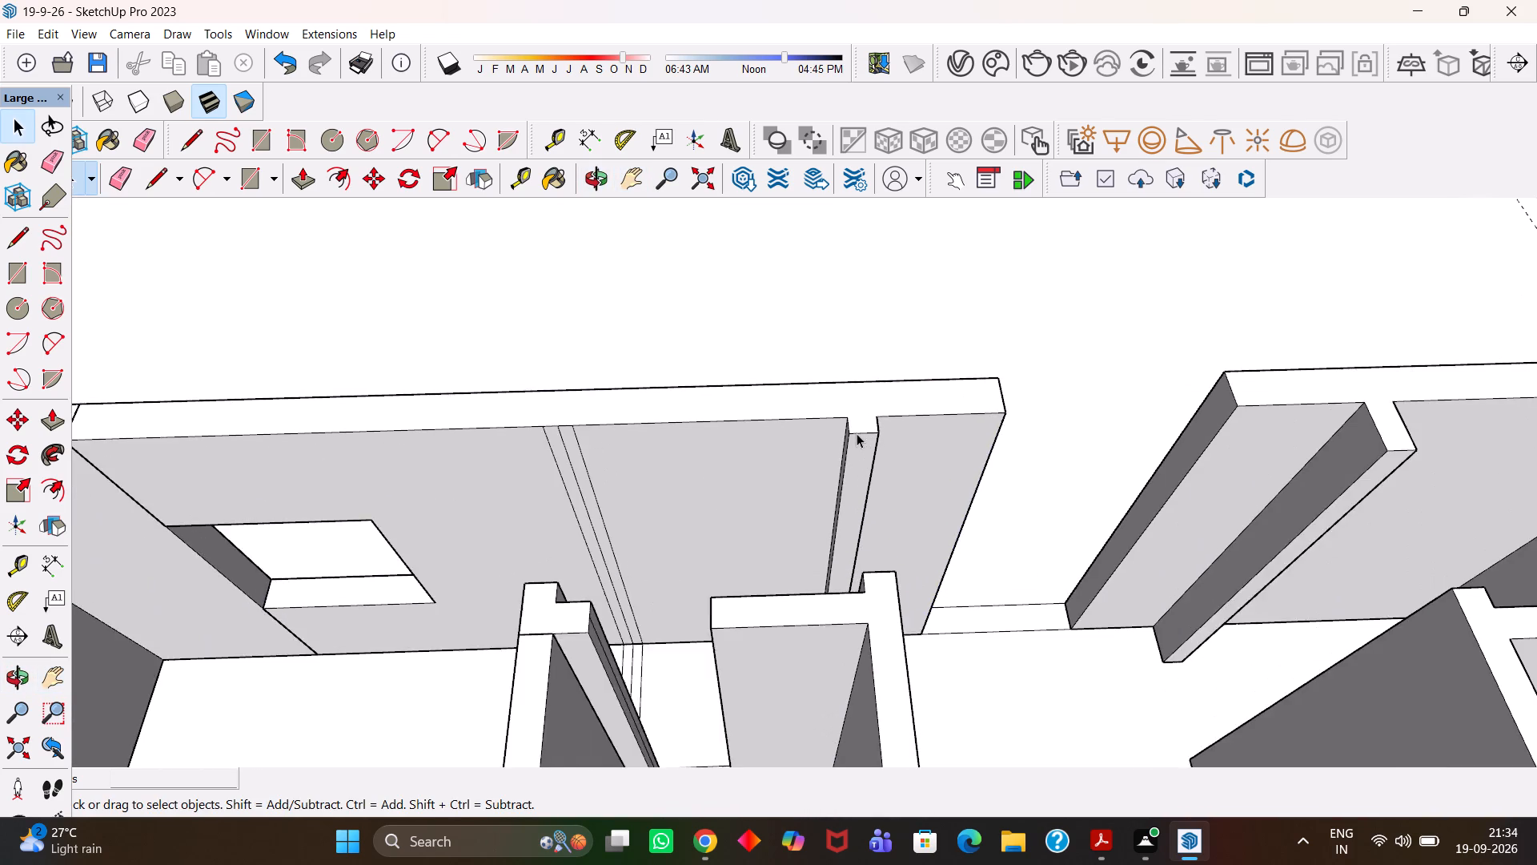
pyautogui.scroll(5, 857, 433)
pyautogui.press('t')
pyautogui.doubleClick(869, 432)
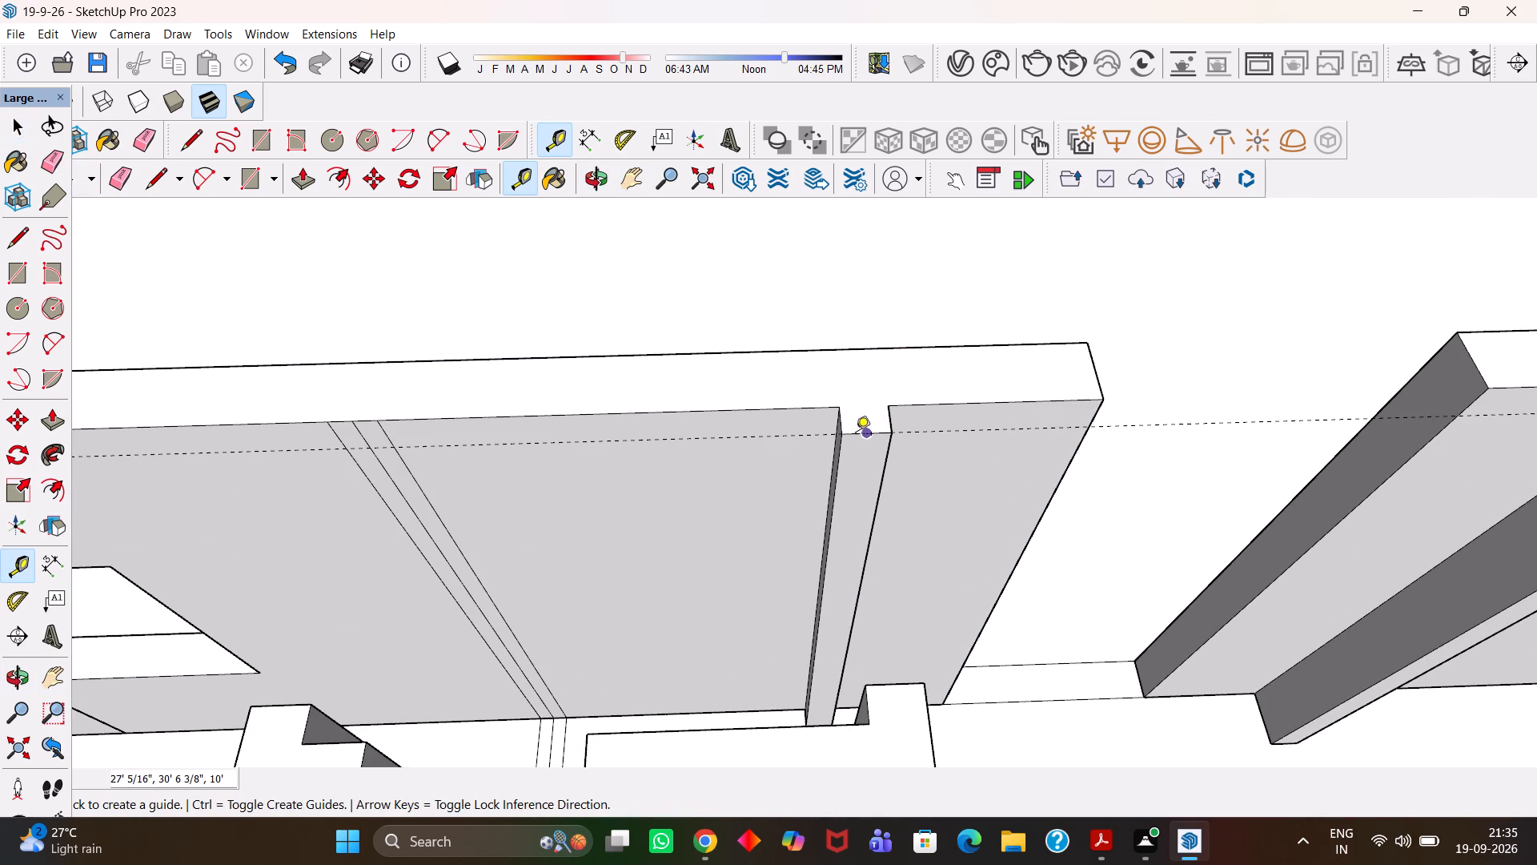
pyautogui.click(856, 435)
pyautogui.write("4'")
pyautogui.press('Return')
# Open the long wall's group and draw a line across the projecting strip's face at the 4' guide.
pyautogui.press('h')
pyautogui.scroll(4, 846, 539)
pyautogui.scroll(-6, 846, 539)
pyautogui.moveTo(840, 561); pyautogui.dragTo(890, 485)
pyautogui.press('space')
pyautogui.scroll(3, 859, 515)
pyautogui.doubleClick(914, 501)
pyautogui.click(901, 502)
pyautogui.scroll(2, 901, 505)
pyautogui.middleClick(901, 522)
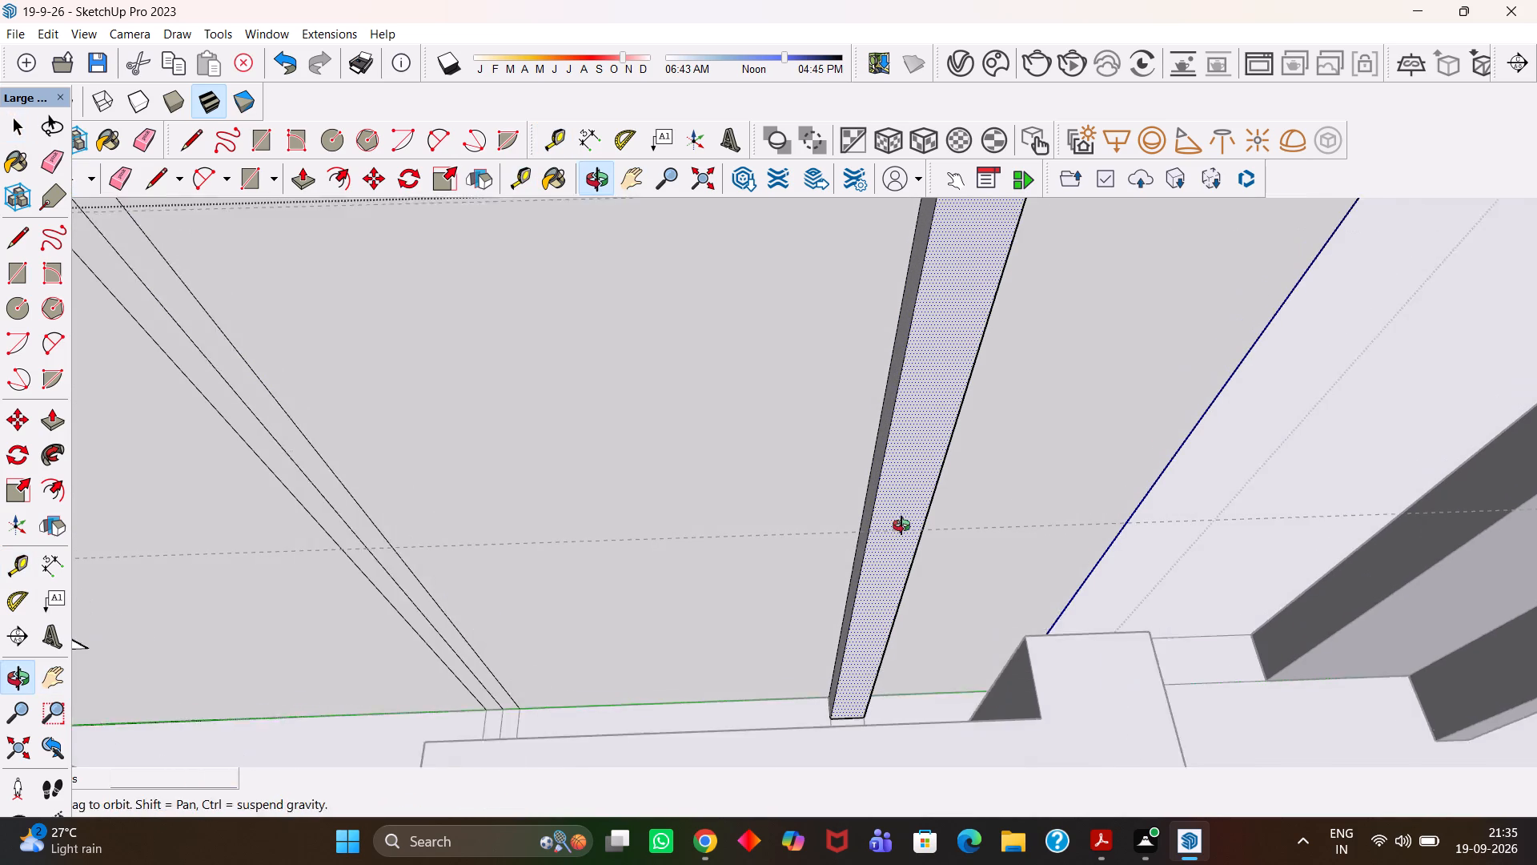
pyautogui.scroll(1, 901, 525)
pyautogui.press('l')
pyautogui.click(860, 531)
pyautogui.click(926, 530)
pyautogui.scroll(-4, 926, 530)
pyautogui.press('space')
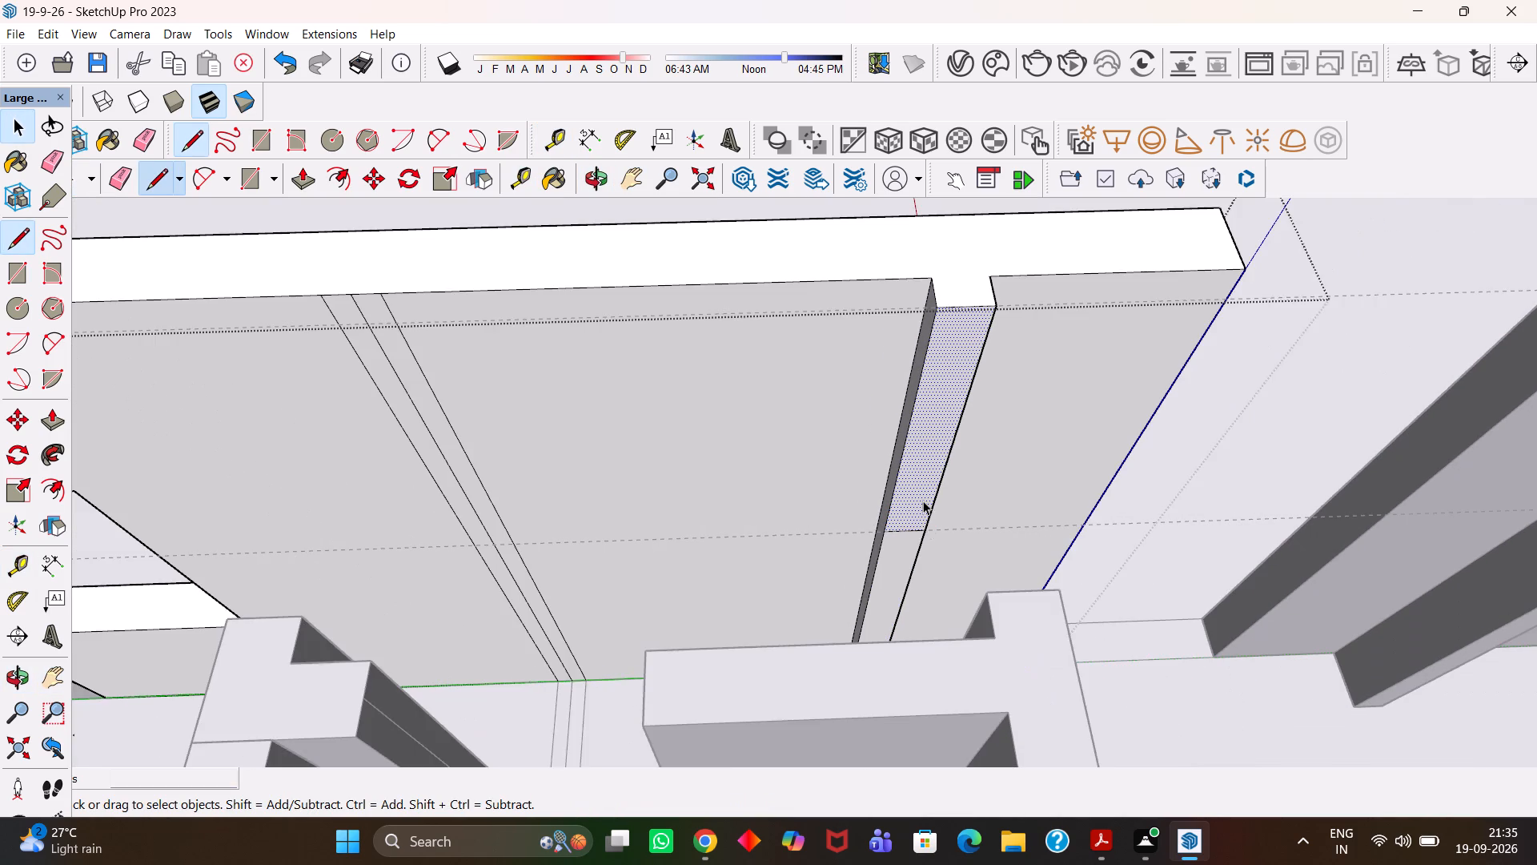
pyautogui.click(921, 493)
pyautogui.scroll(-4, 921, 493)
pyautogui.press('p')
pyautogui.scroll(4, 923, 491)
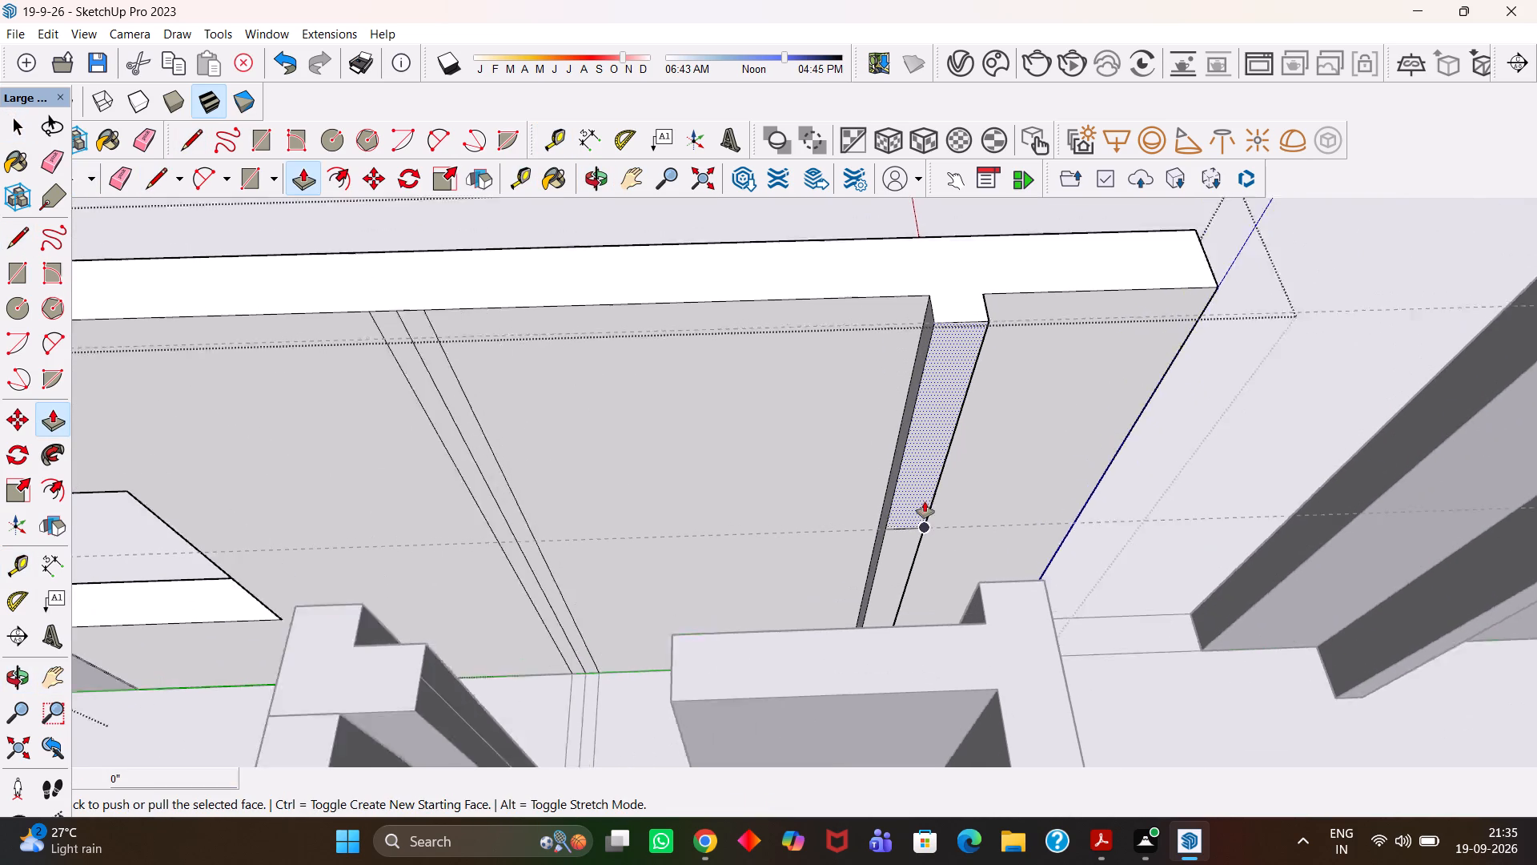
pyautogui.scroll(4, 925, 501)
# Redraw the strip's dividing line on a new guide placed 1' higher, and erase the original line.
pyautogui.press('t')
pyautogui.click(893, 542)
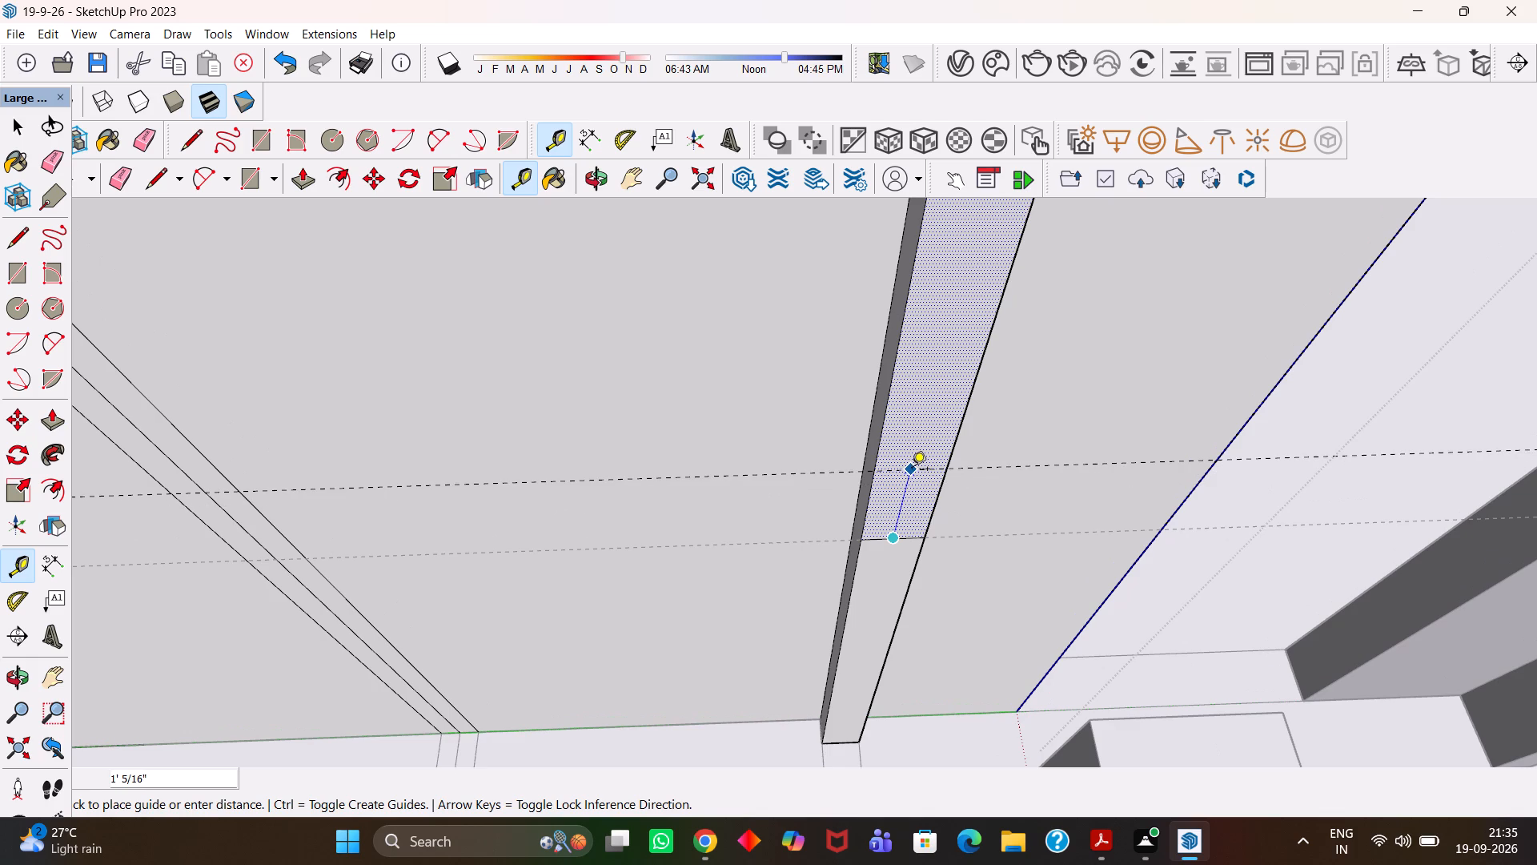
pyautogui.write("1'")
pyautogui.press('Return')
pyautogui.press('l')
pyautogui.scroll(3, 912, 470)
pyautogui.click(957, 473)
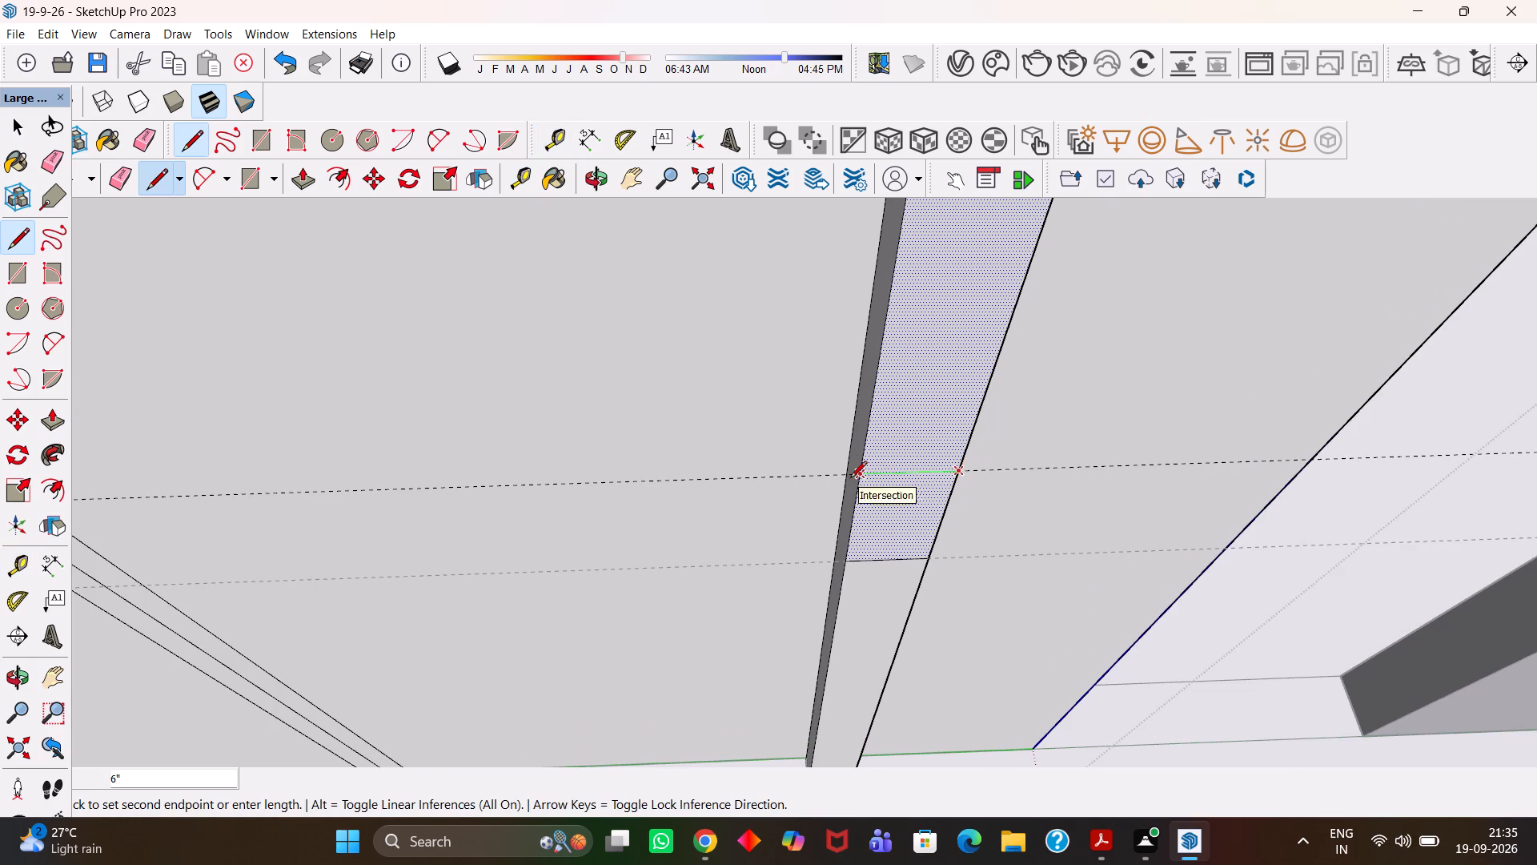
pyautogui.click(850, 479)
pyautogui.press('space')
pyautogui.click(901, 422)
pyautogui.press('e')
pyautogui.moveTo(906, 541); pyautogui.dragTo(893, 572)
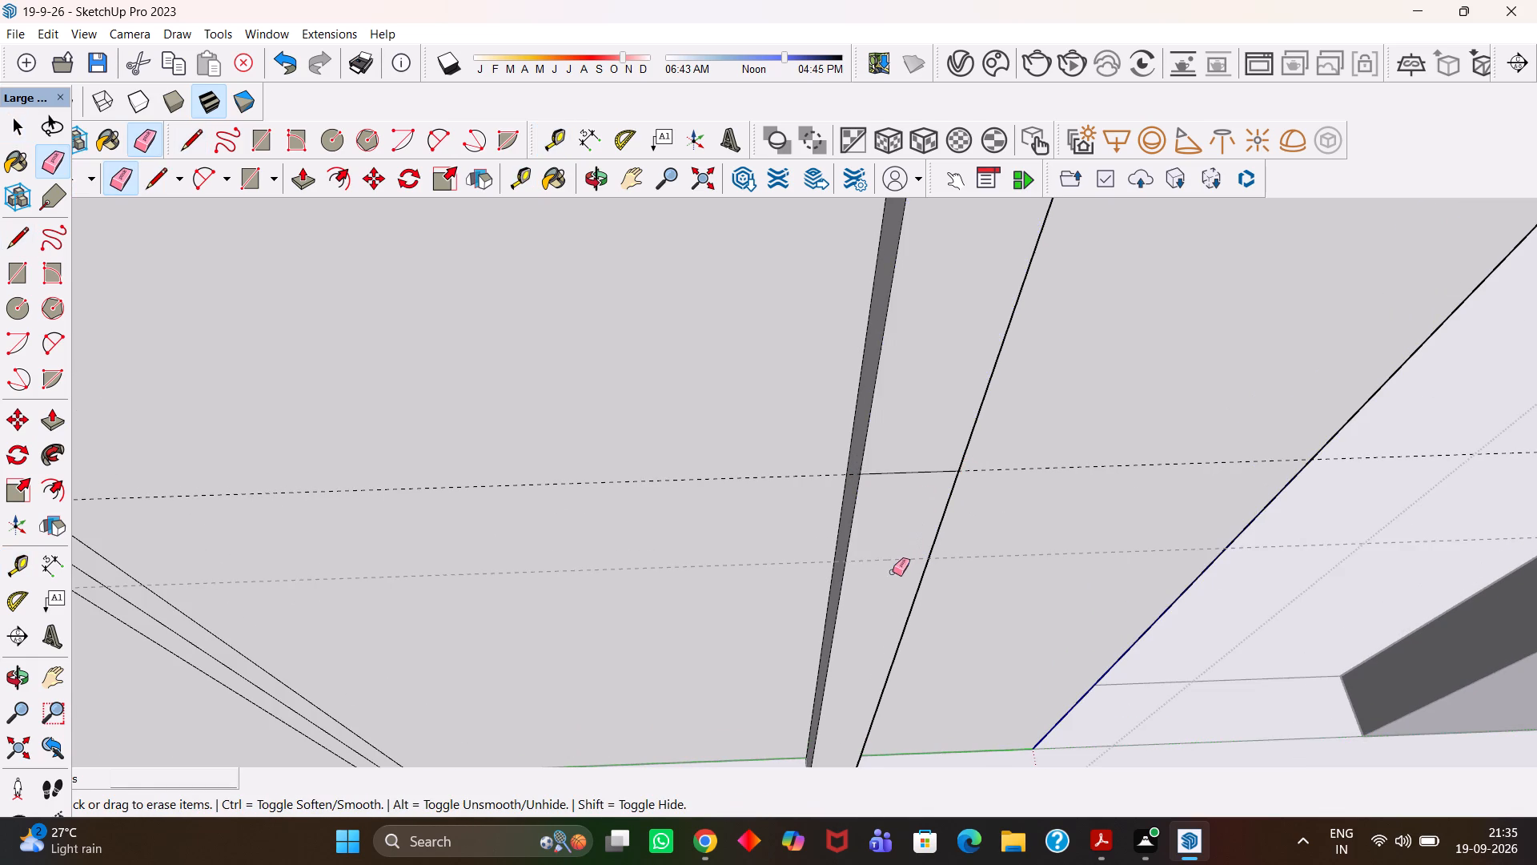
pyautogui.moveTo(893, 572); pyautogui.dragTo(893, 572)
# Push/Pull the strip's upper section across to the end of the facing wall to form a door lintel, and exit the group.
pyautogui.scroll(-5, 893, 572)
pyautogui.press('space')
pyautogui.click(924, 467)
pyautogui.scroll(-6, 924, 467)
pyautogui.press('p')
pyautogui.click(924, 464)
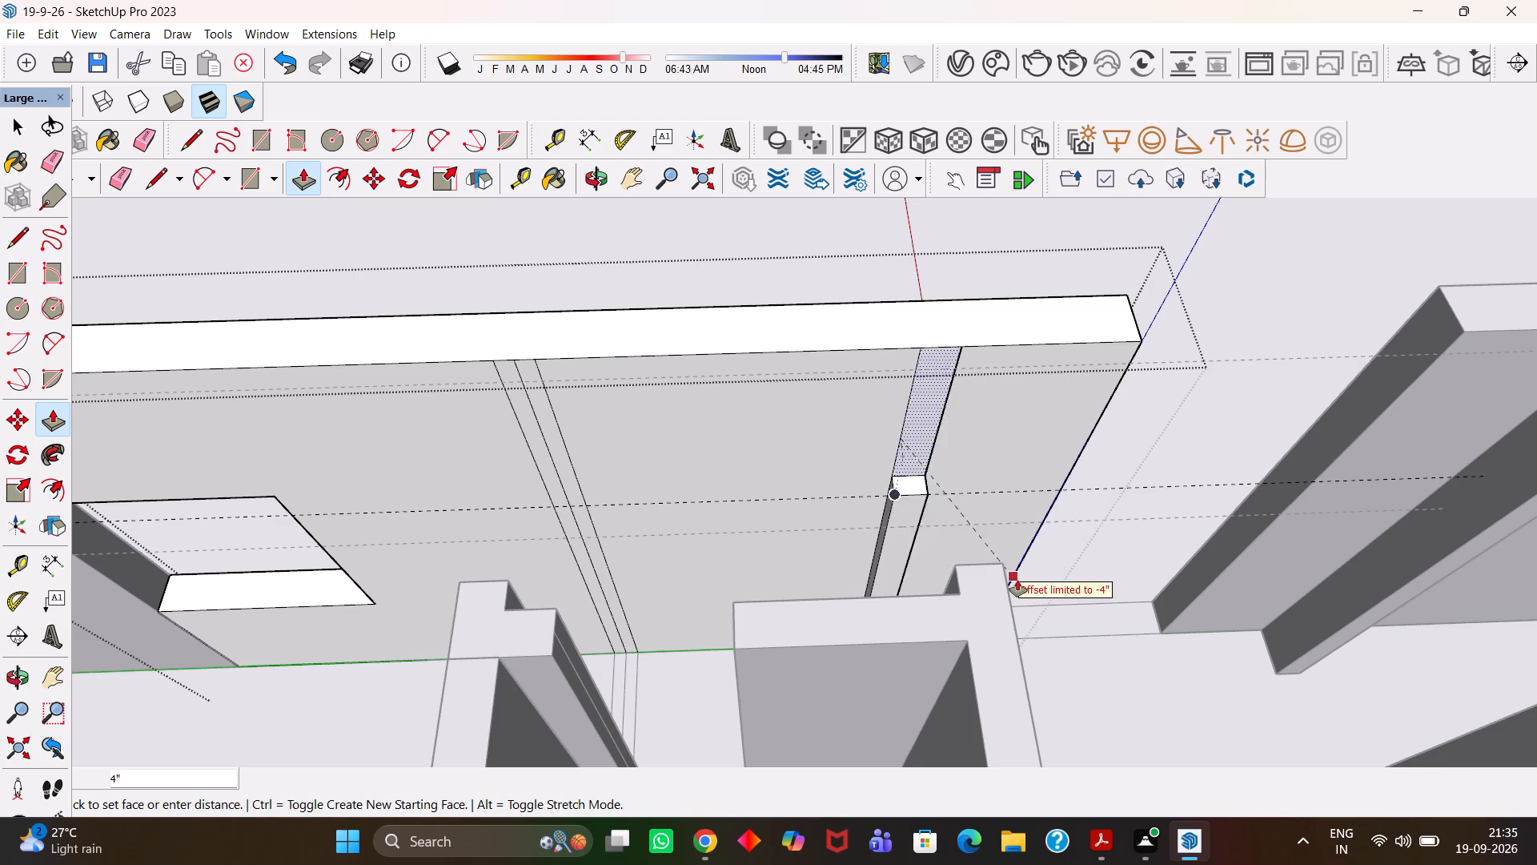
pyautogui.click(998, 572)
pyautogui.scroll(-10, 997, 568)
pyautogui.press('h')
pyautogui.scroll(-2, 979, 582)
pyautogui.press('space')
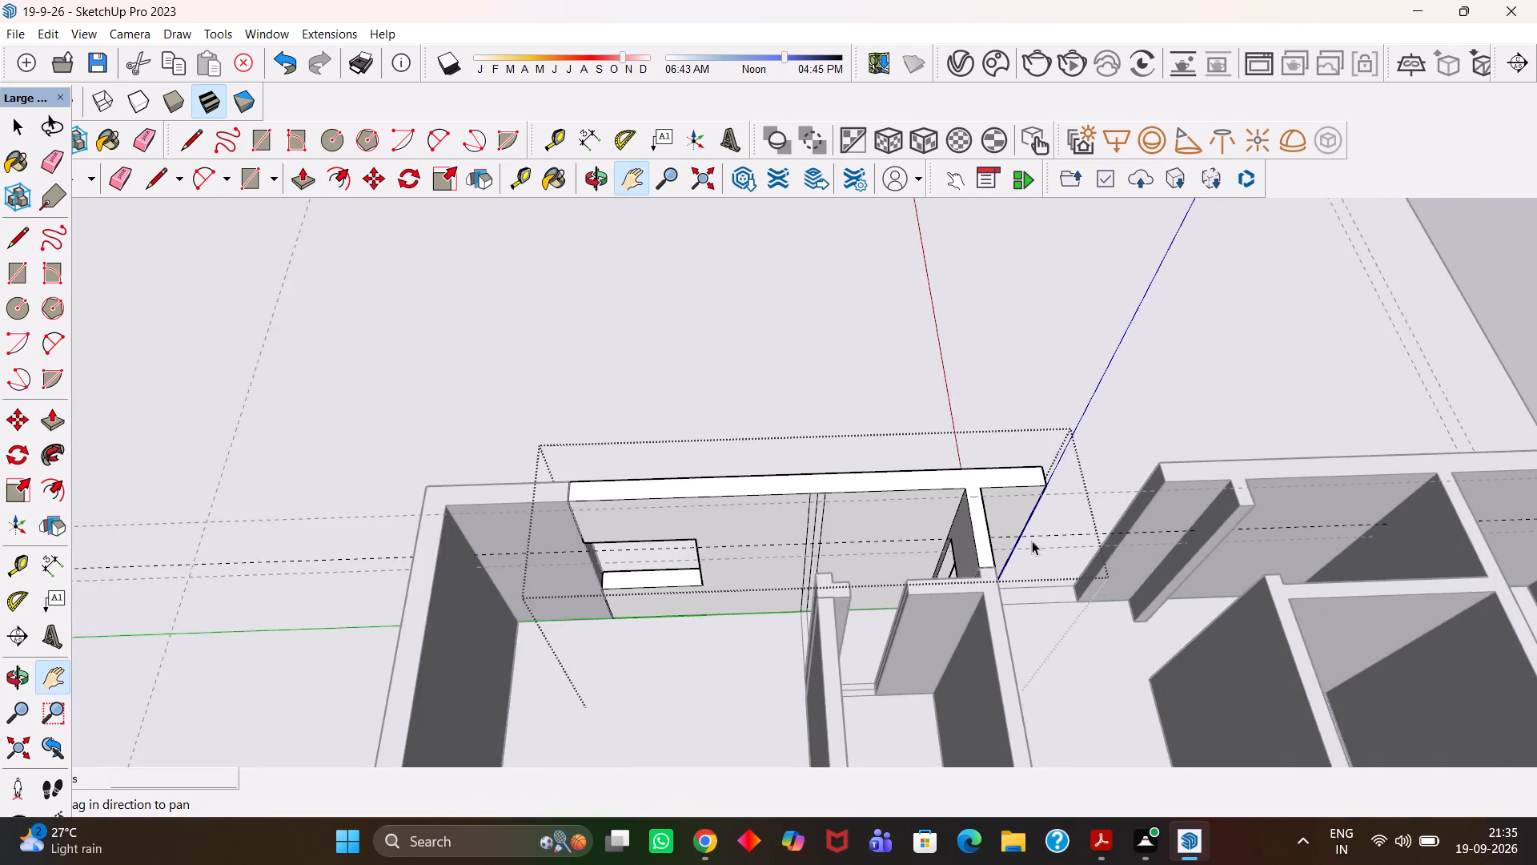
pyautogui.moveTo(1021, 537); pyautogui.dragTo(1122, 561, button='middle')
pyautogui.press('space')
pyautogui.click(1439, 258)
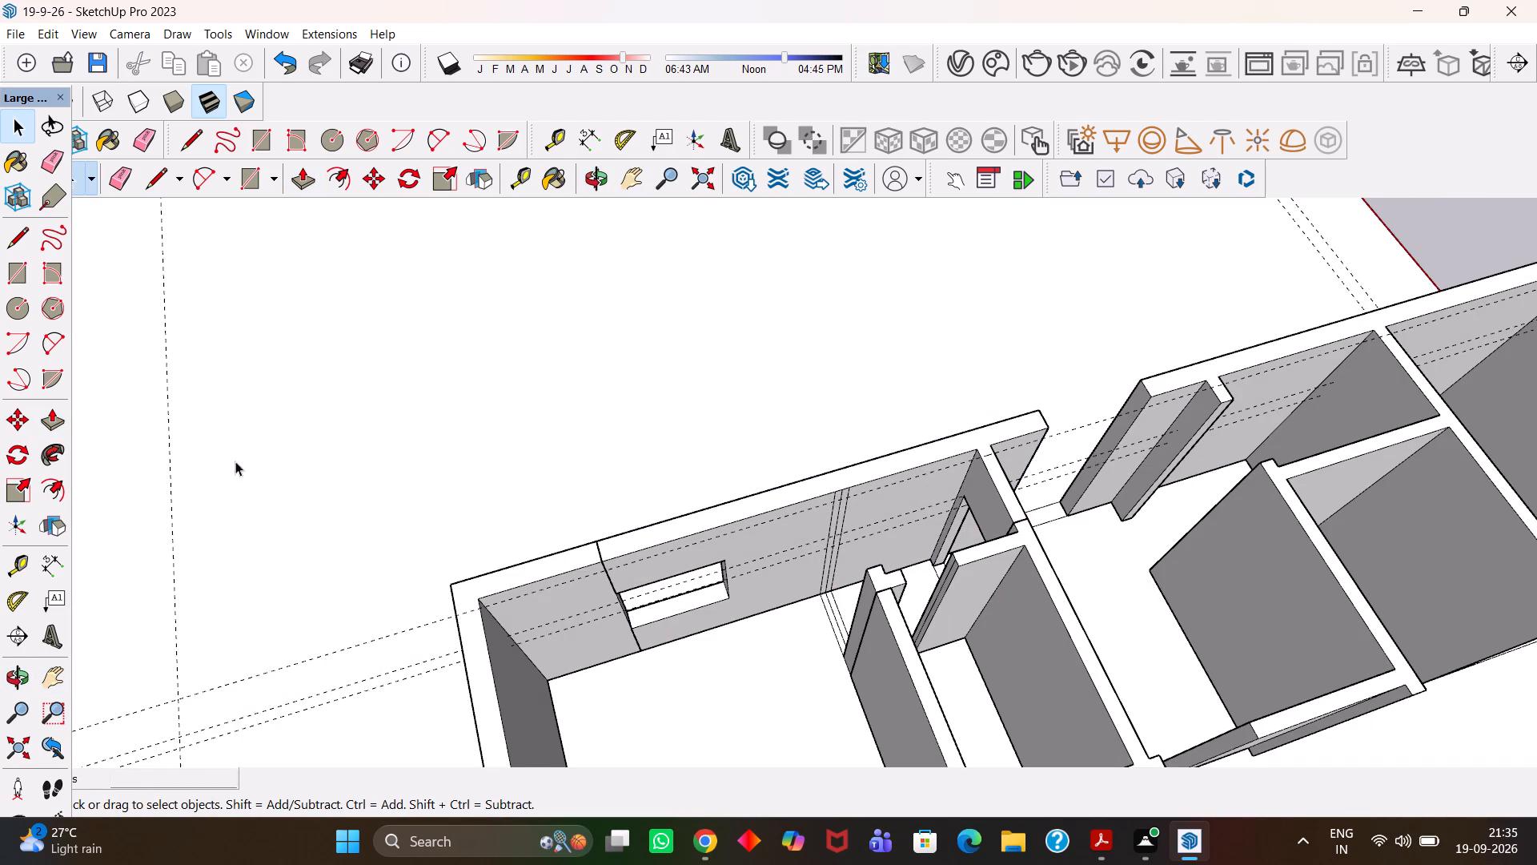
# Examine the new lintel and the neighbouring wall ends around the passage from above.
pyautogui.scroll(8, 917, 615)
pyautogui.moveTo(949, 605); pyautogui.dragTo(825, 622, button='middle')
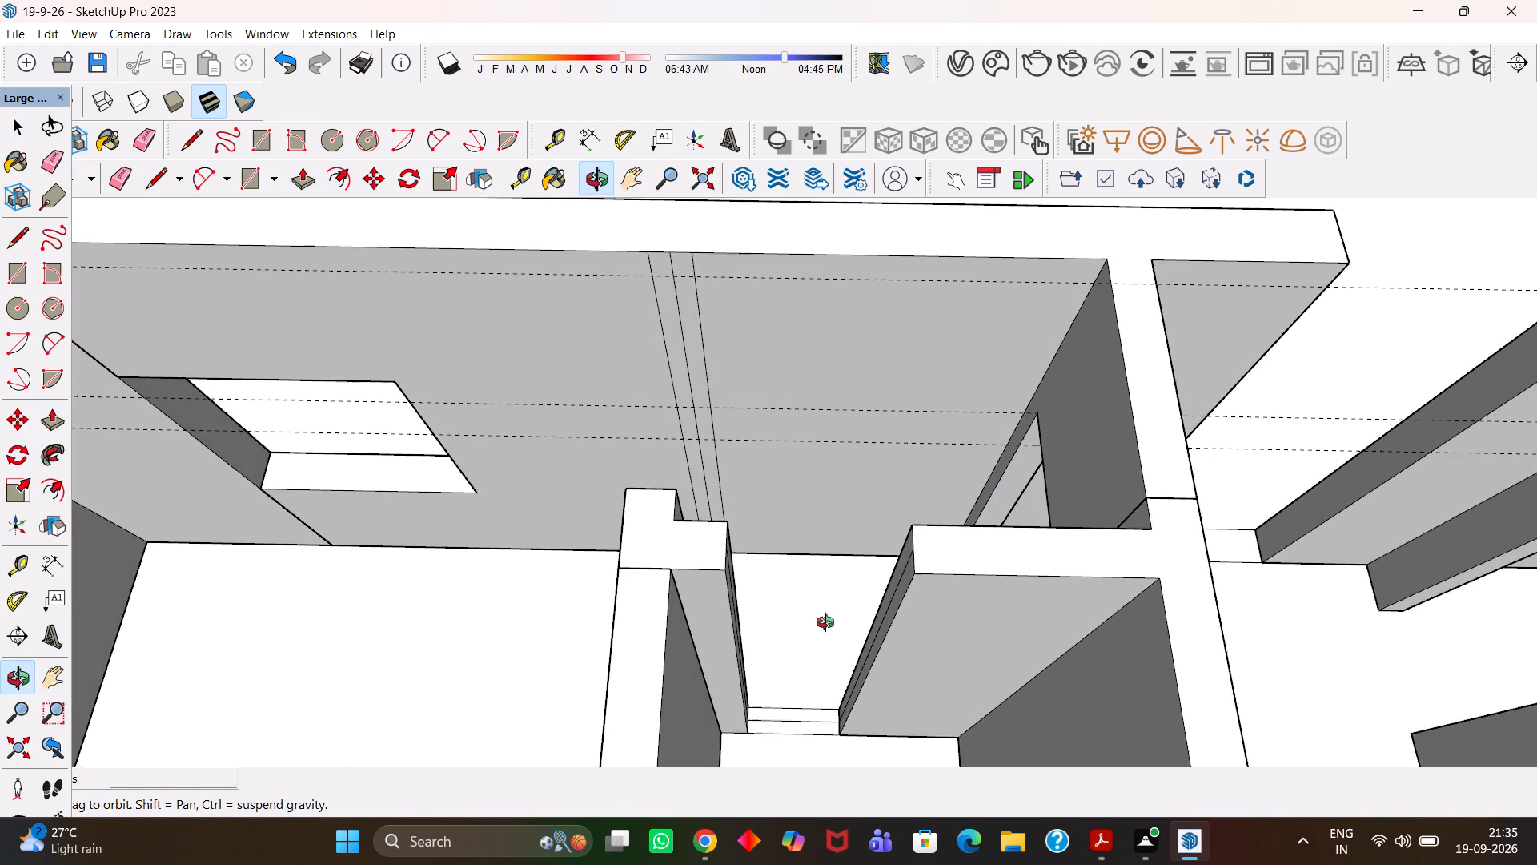
pyautogui.moveTo(825, 622); pyautogui.dragTo(821, 598, button='middle')
pyautogui.scroll(1, 821, 606)
pyautogui.scroll(-4, 821, 598)
pyautogui.press('h')
pyautogui.scroll(5, 803, 655)
pyautogui.moveTo(821, 641); pyautogui.dragTo(902, 672, button='middle')
pyautogui.scroll(-3, 902, 672)
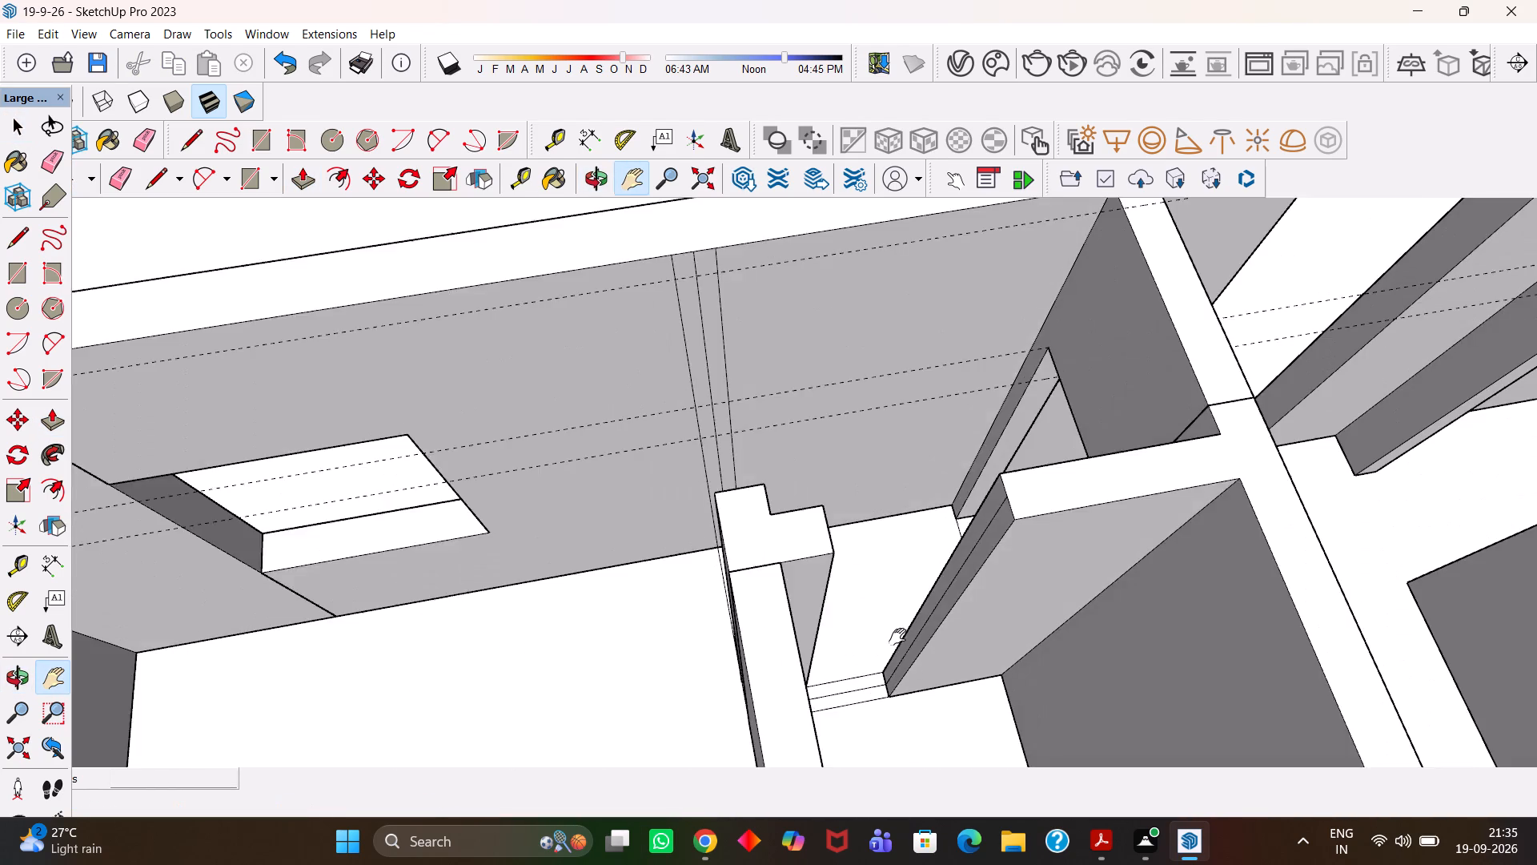
pyautogui.scroll(-3, 897, 637)
pyautogui.moveTo(912, 623); pyautogui.dragTo(796, 607)
pyautogui.moveTo(767, 608); pyautogui.dragTo(1045, 641, button='middle')
pyautogui.scroll(5, 932, 537)
pyautogui.moveTo(919, 527); pyautogui.dragTo(820, 551)
pyautogui.scroll(-4, 806, 558)
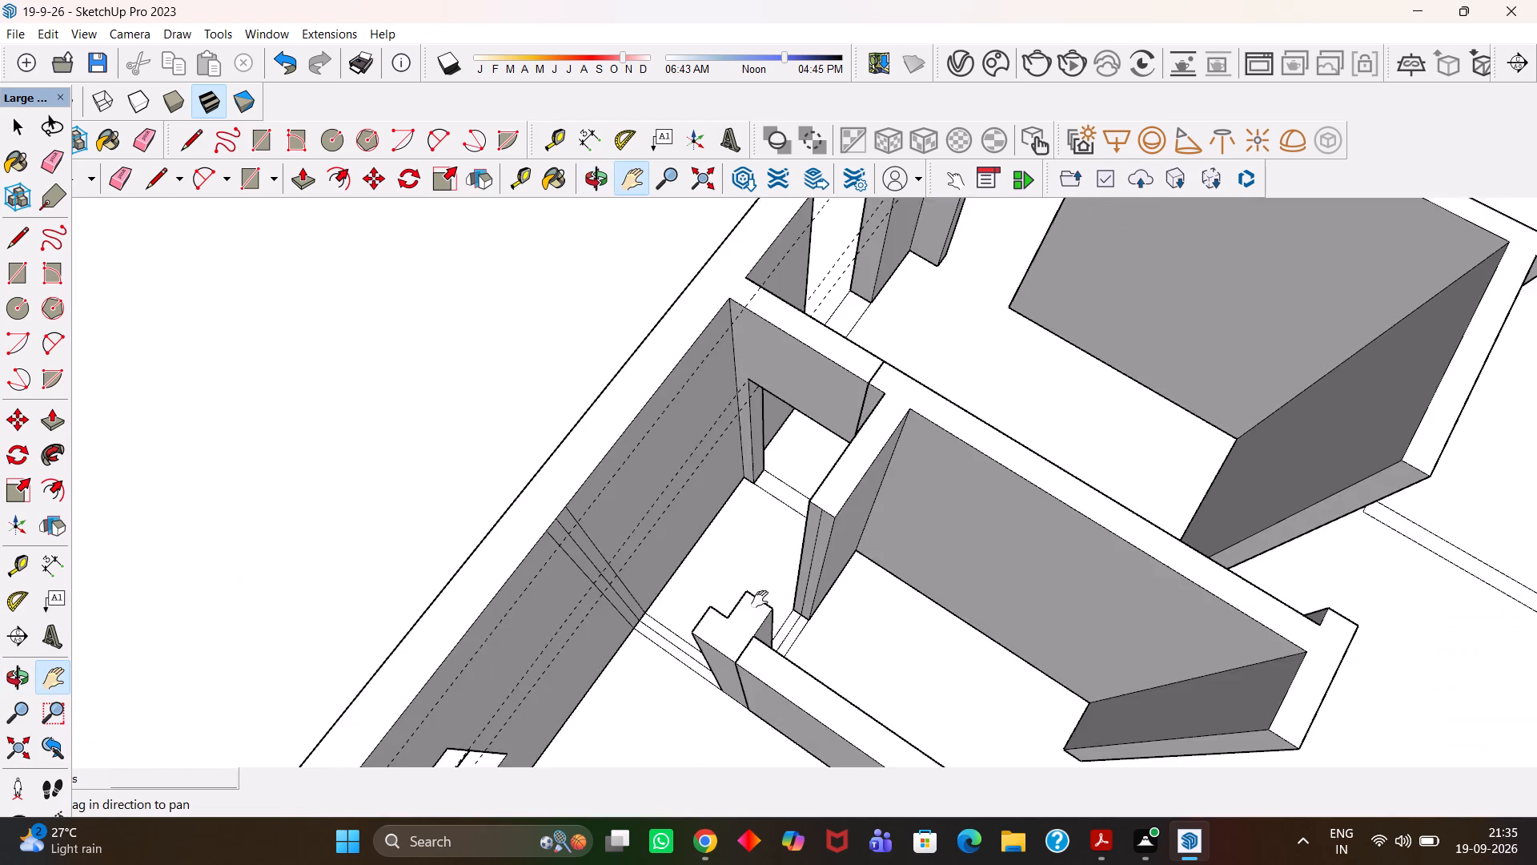
pyautogui.moveTo(737, 601); pyautogui.dragTo(876, 549, button='middle')
pyautogui.scroll(4, 876, 549)
pyautogui.moveTo(913, 510); pyautogui.dragTo(802, 587)
pyautogui.moveTo(777, 587); pyautogui.dragTo(712, 598, button='middle')
pyautogui.moveTo(703, 571); pyautogui.dragTo(786, 554)
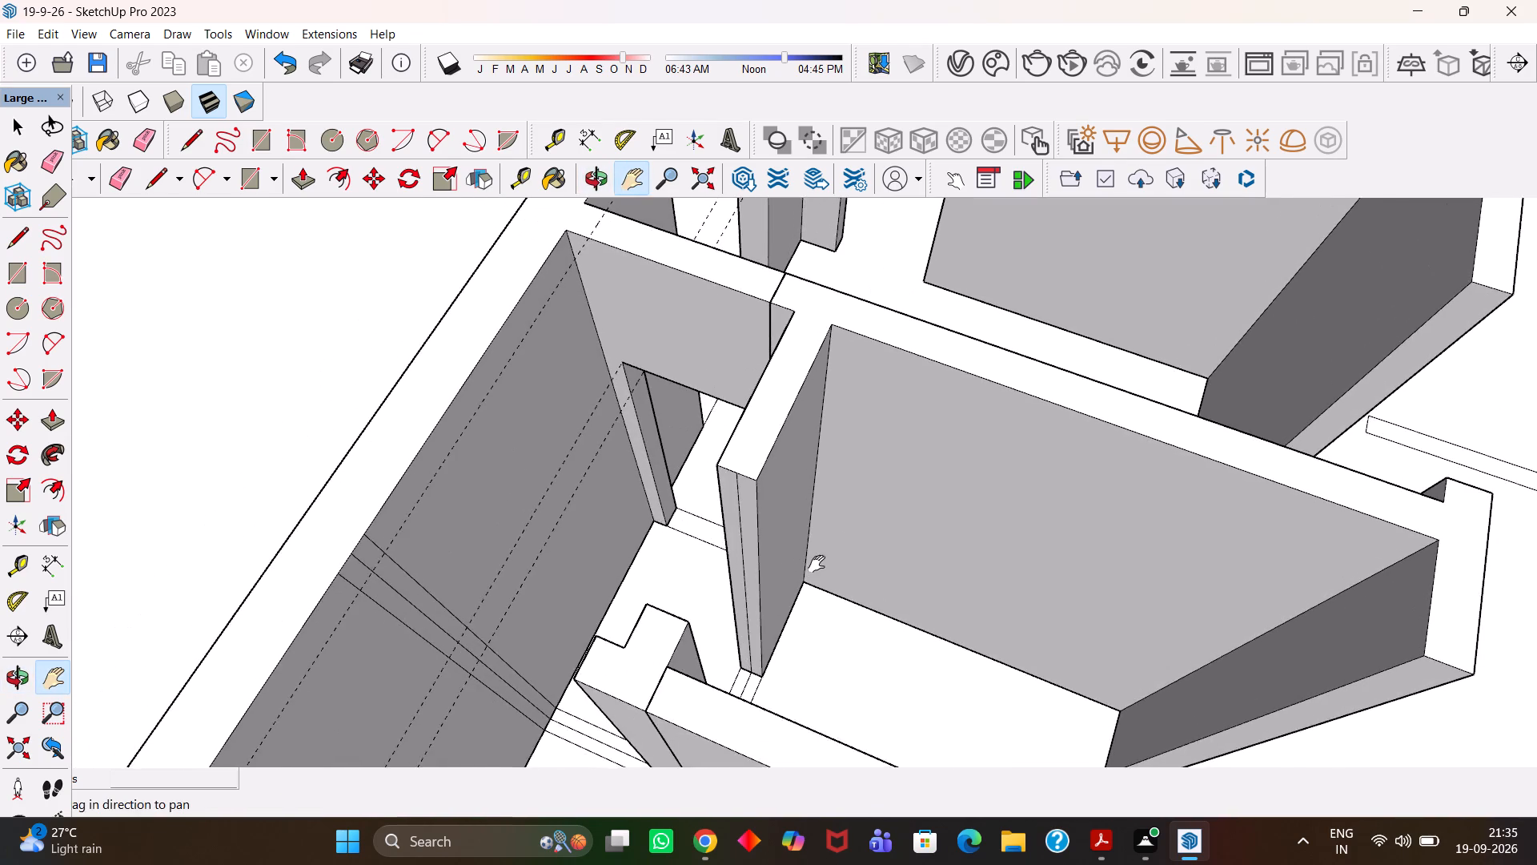
pyautogui.moveTo(803, 573); pyautogui.dragTo(779, 578, button='middle')
# Place guides for a window on the short wall's end face: one 4' below its top edge and another 2' above that.
pyautogui.press('t')
pyautogui.scroll(3, 716, 516)
pyautogui.click(729, 468)
pyautogui.click(735, 468)
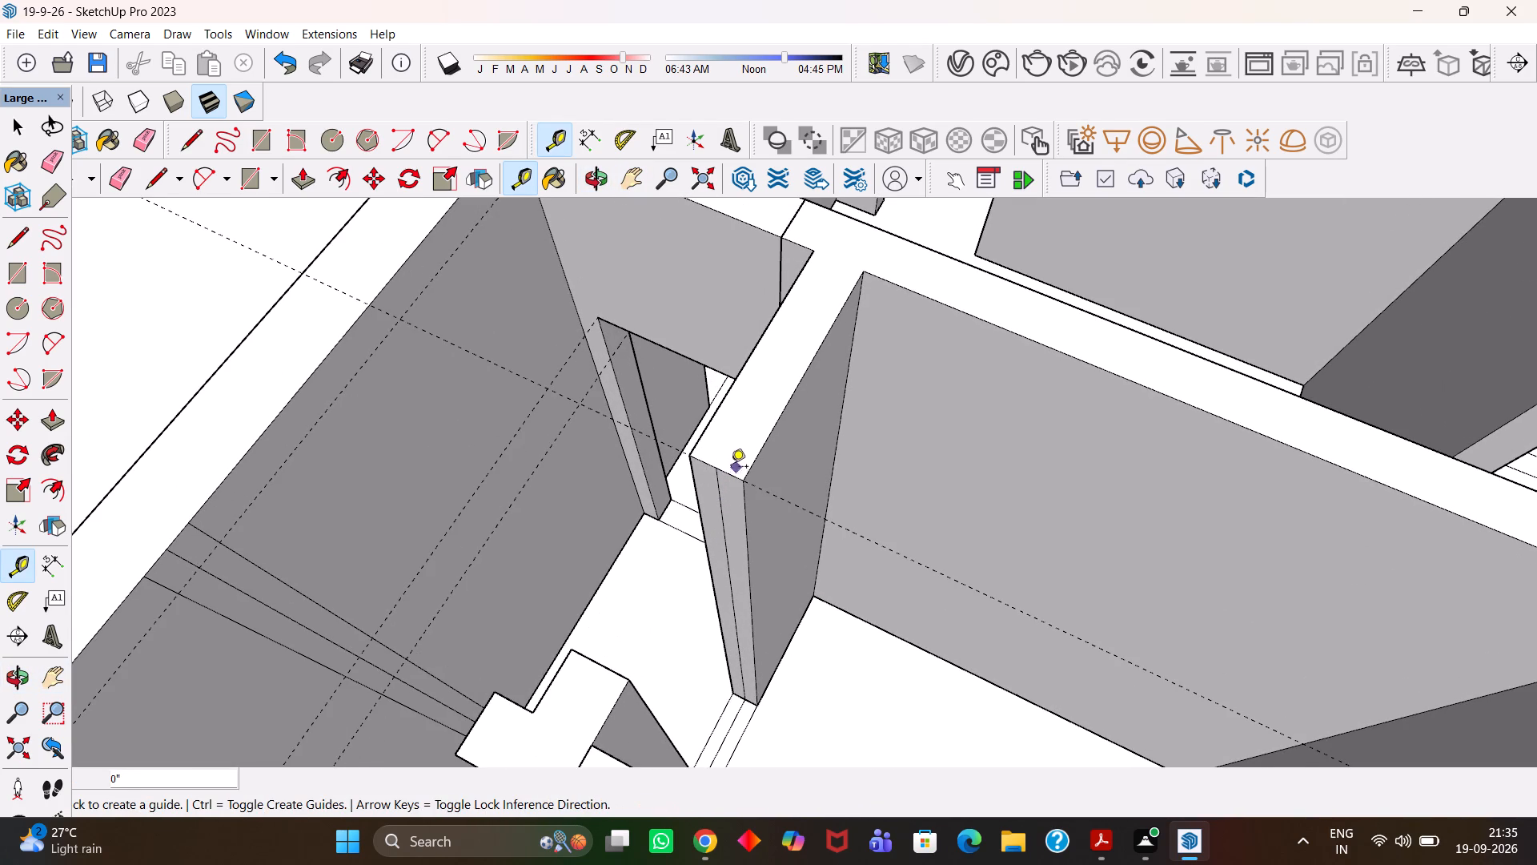
pyautogui.click(771, 490)
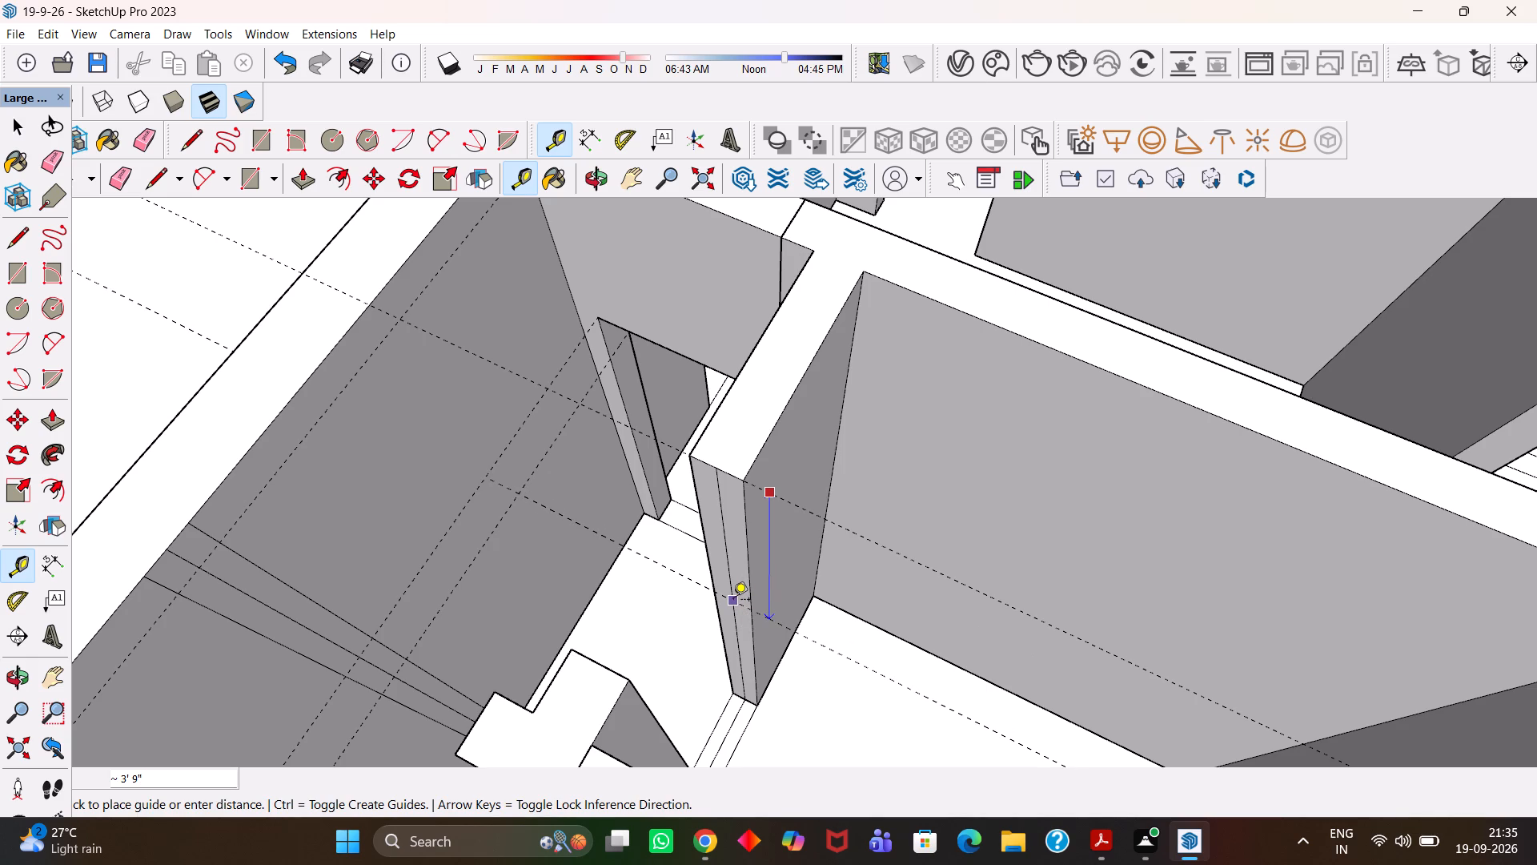
pyautogui.write("4'")
pyautogui.press('Return')
pyautogui.scroll(2, 733, 601)
pyautogui.press('t')
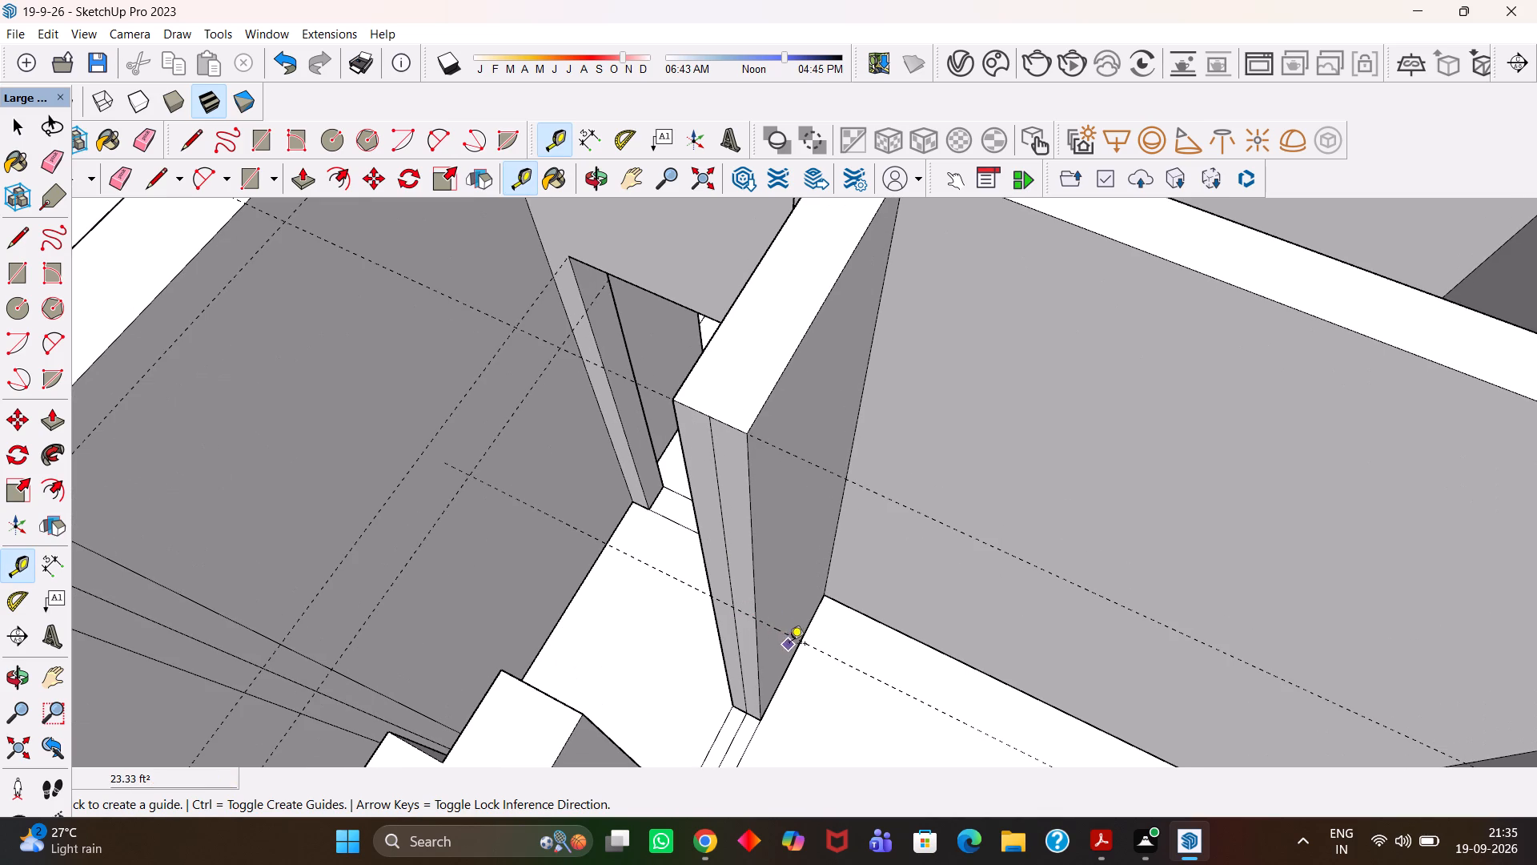
pyautogui.click(803, 639)
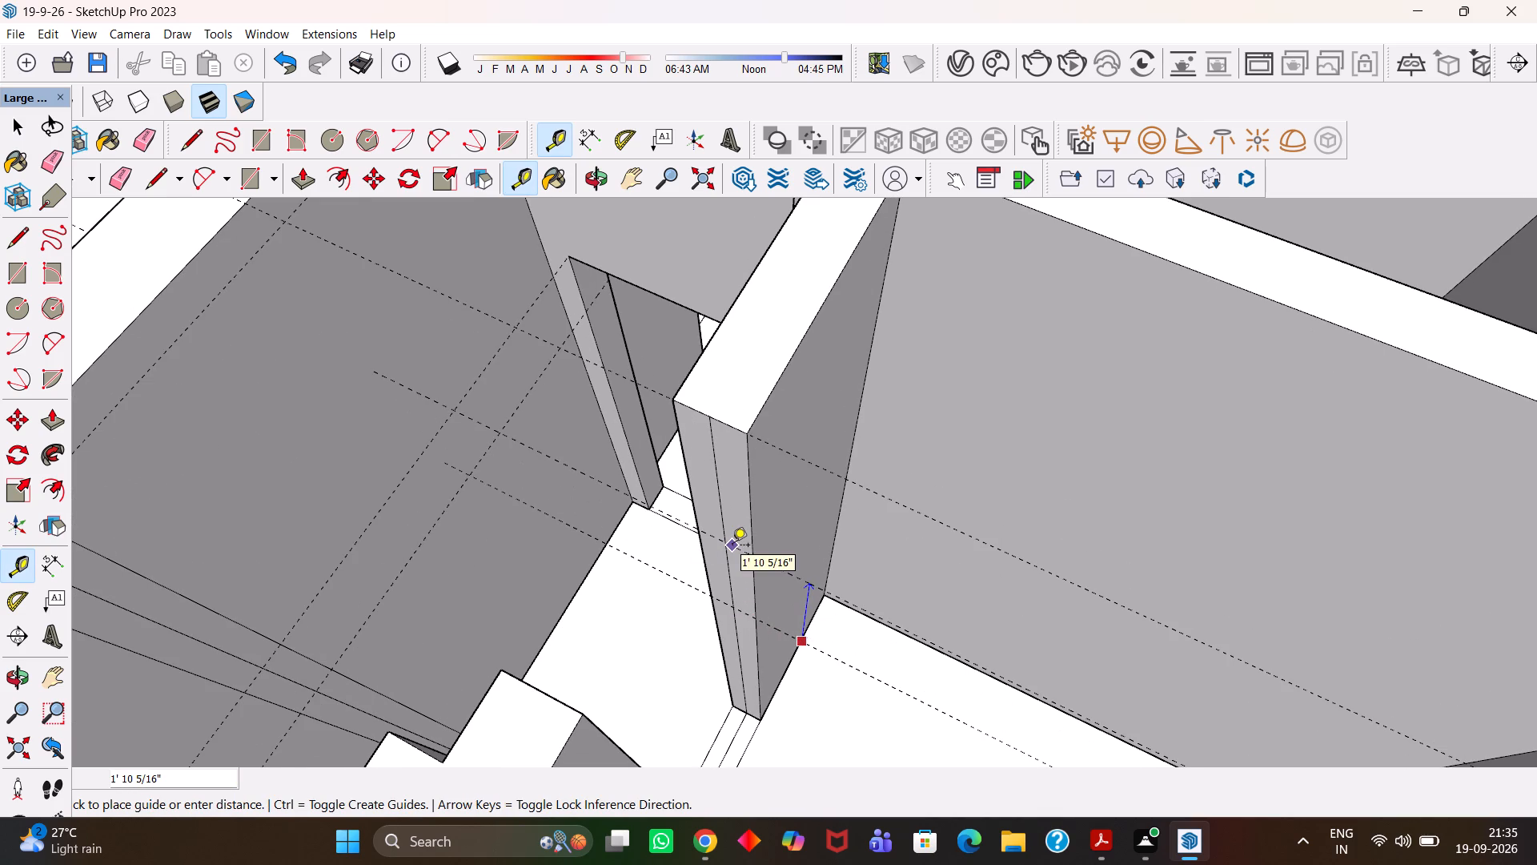
pyautogui.write("2'")
pyautogui.press('Return')
# Open the short wall's group and draw a rectangle across its end face between the two guides.
pyautogui.press('h')
pyautogui.scroll(4, 732, 546)
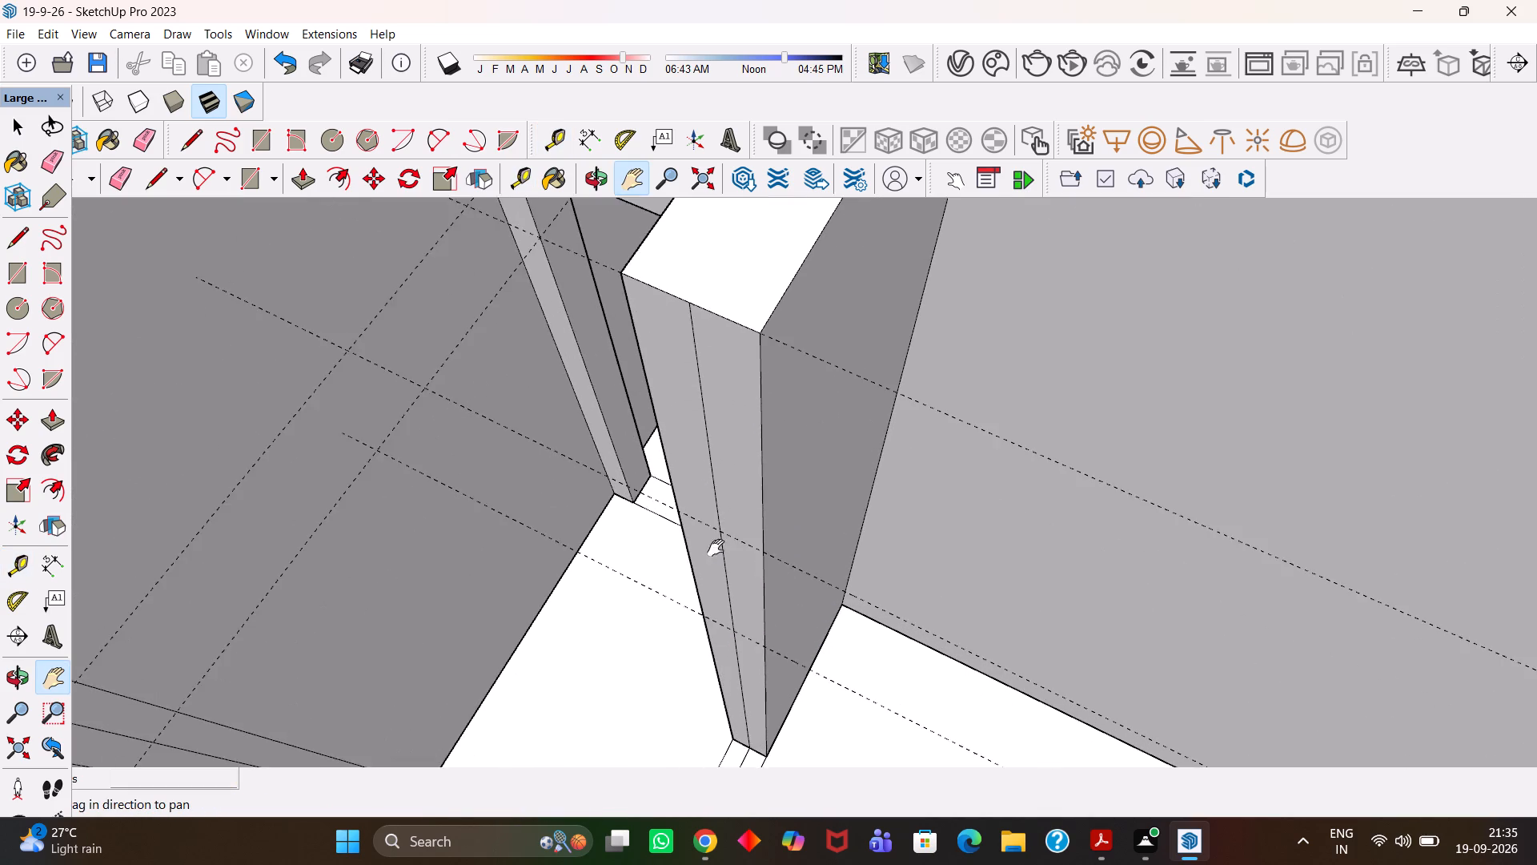
pyautogui.moveTo(716, 548); pyautogui.dragTo(813, 502)
pyautogui.press('space')
pyautogui.scroll(2, 782, 539)
pyautogui.doubleClick(835, 537)
pyautogui.press('r')
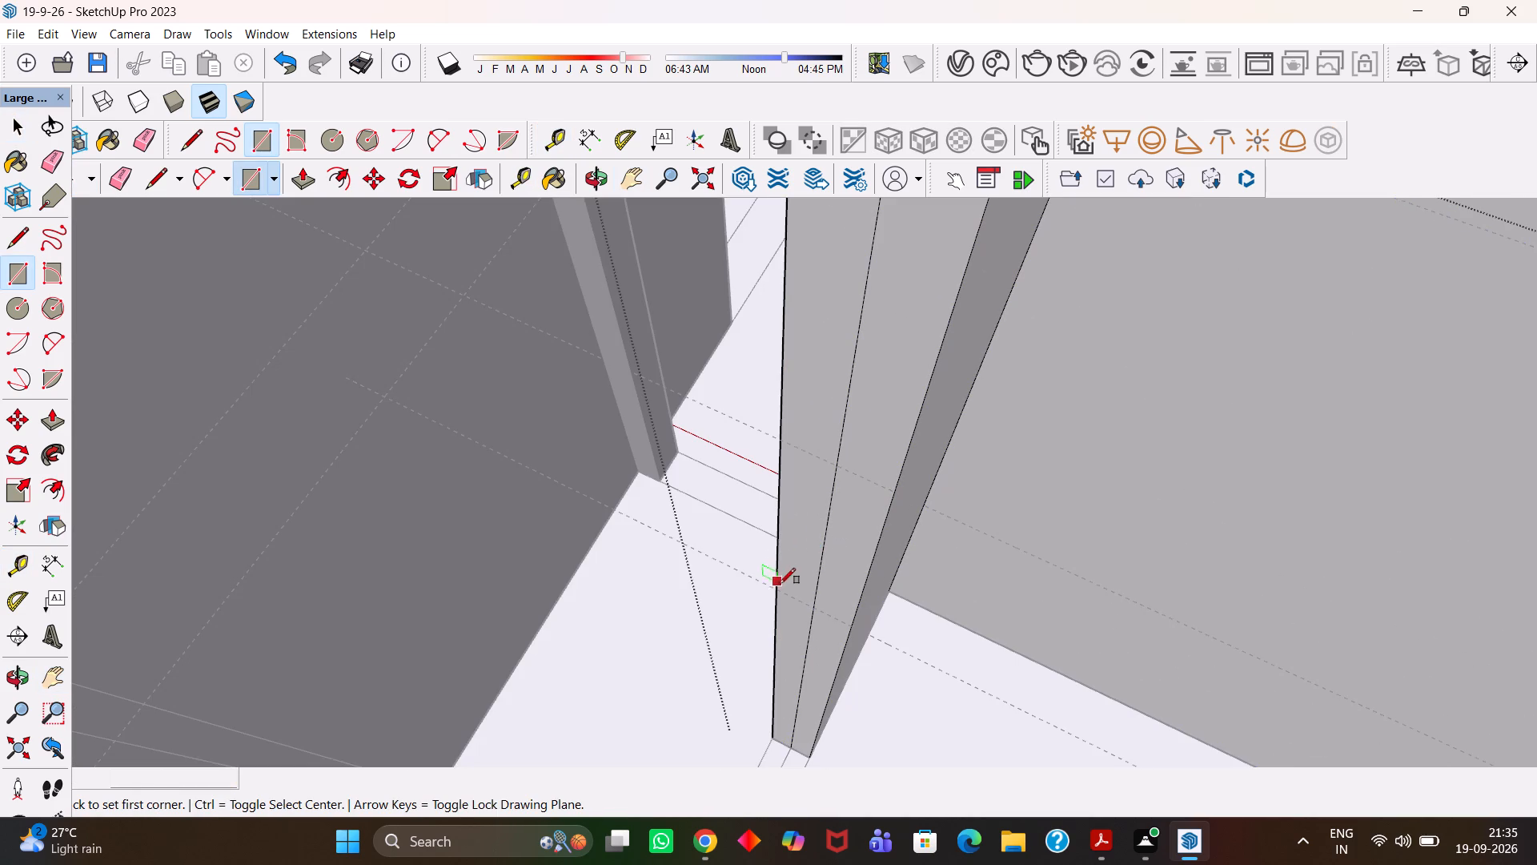
pyautogui.click(771, 592)
pyautogui.click(891, 490)
# Erase the vertical centre line running down the short wall's end face.
pyautogui.scroll(-2, 891, 490)
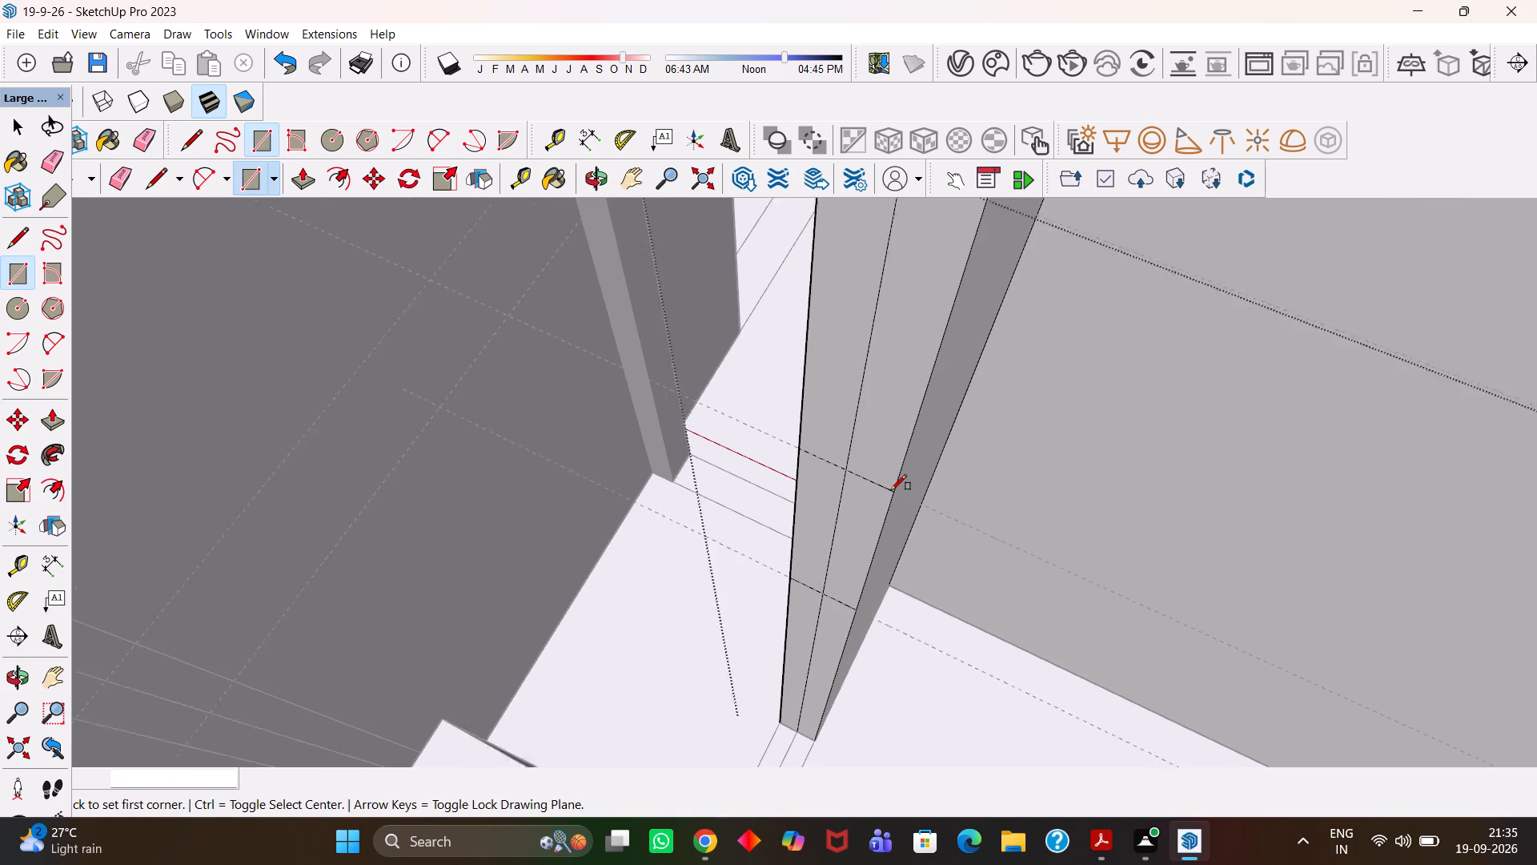
pyautogui.scroll(-3, 891, 490)
pyautogui.press('e')
pyautogui.moveTo(861, 521); pyautogui.dragTo(835, 524)
pyautogui.scroll(-3, 830, 520)
pyautogui.moveTo(834, 590); pyautogui.dragTo(823, 590)
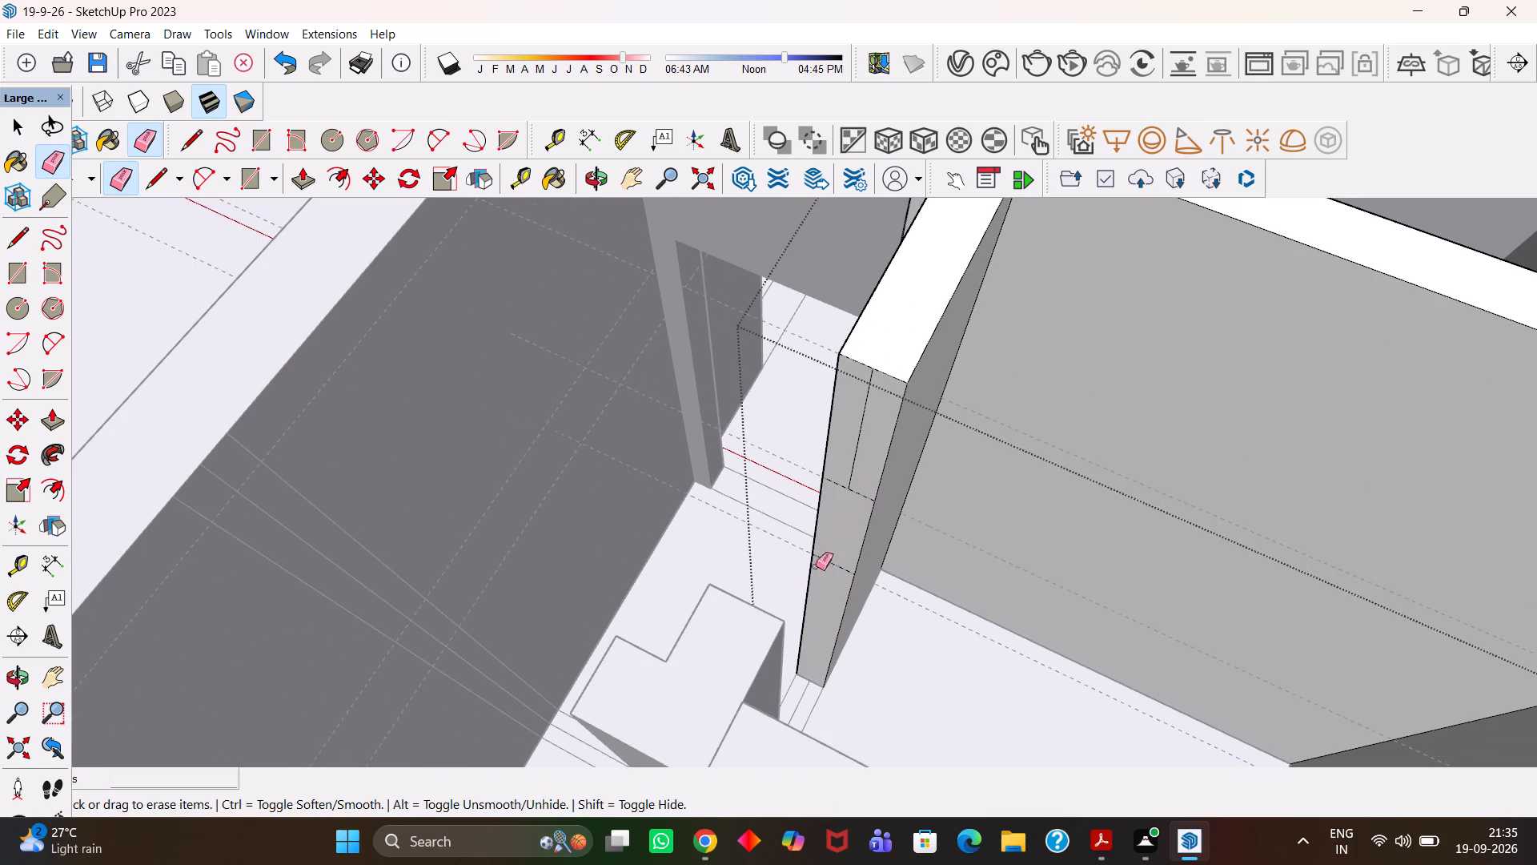
pyautogui.moveTo(849, 458); pyautogui.dragTo(869, 455)
# Push/Pull the top section of the end face across to the facing notched wall to form the window lintel.
pyautogui.press('space')
pyautogui.click(869, 452)
pyautogui.scroll(-4, 869, 452)
pyautogui.press('p')
pyautogui.click(869, 452)
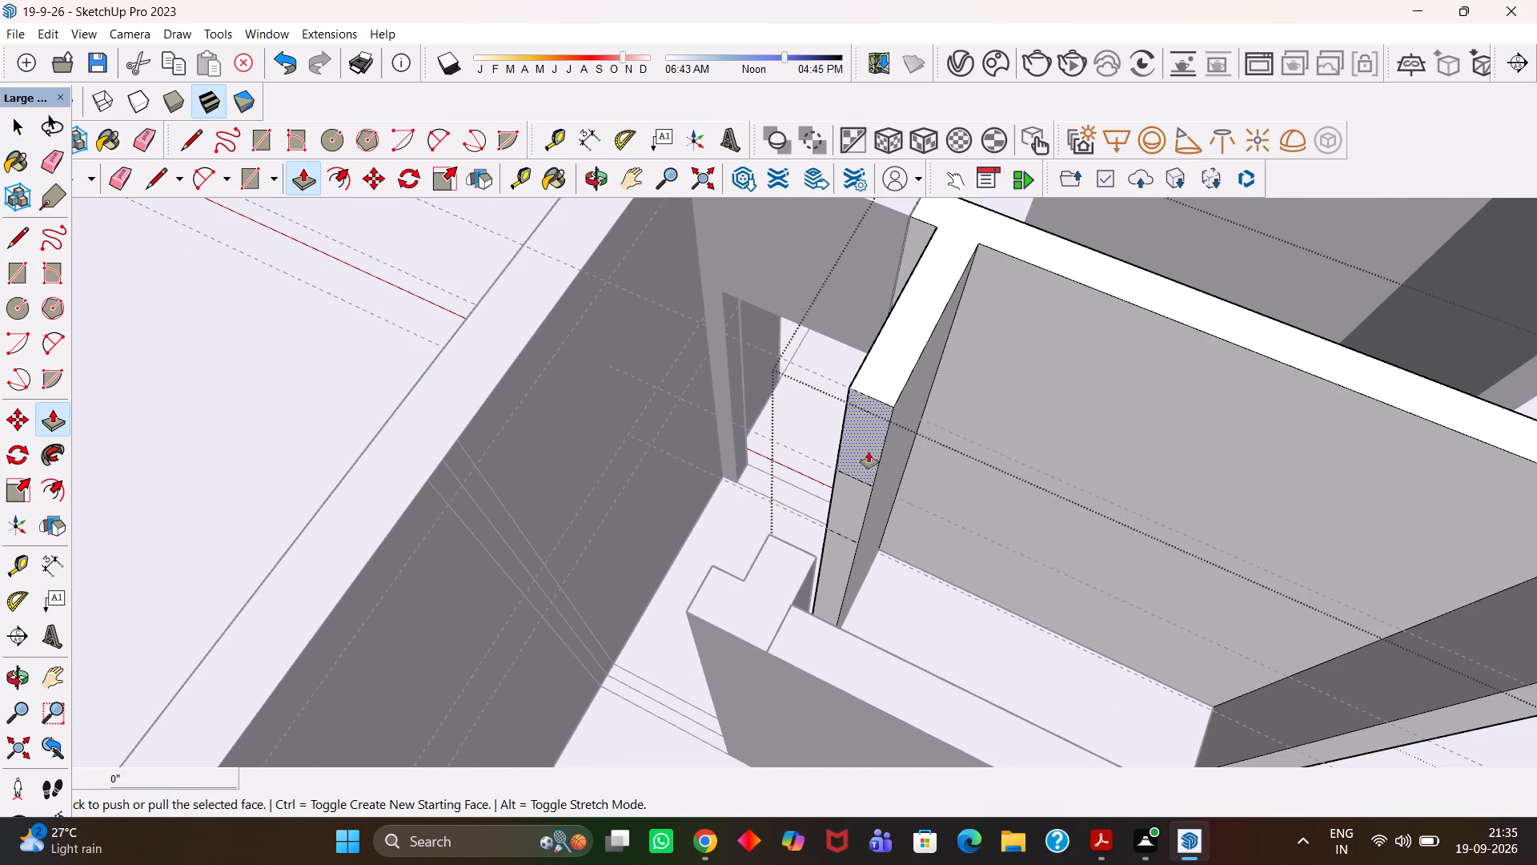
pyautogui.click(798, 553)
# Push/Pull the bottom section of the end face about 1' 10" toward the notched wall to form the sill, and exit the group.
pyautogui.moveTo(825, 564); pyautogui.dragTo(735, 577, button='middle')
pyautogui.scroll(4, 735, 577)
pyautogui.press('space')
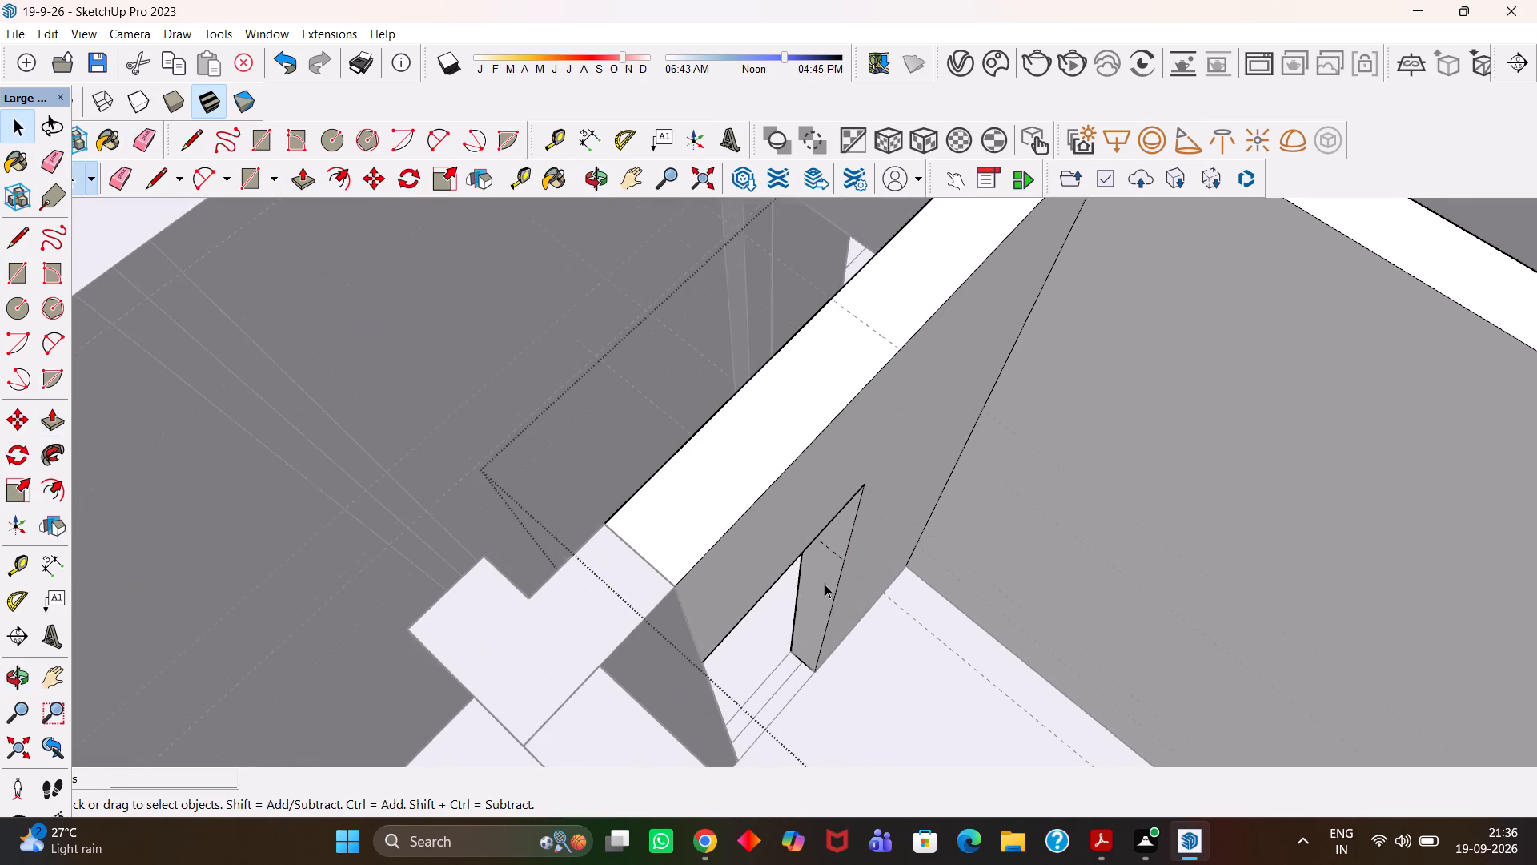
pyautogui.click(825, 584)
pyautogui.scroll(-4, 825, 585)
pyautogui.press('p')
pyautogui.click(825, 585)
pyautogui.click(740, 586)
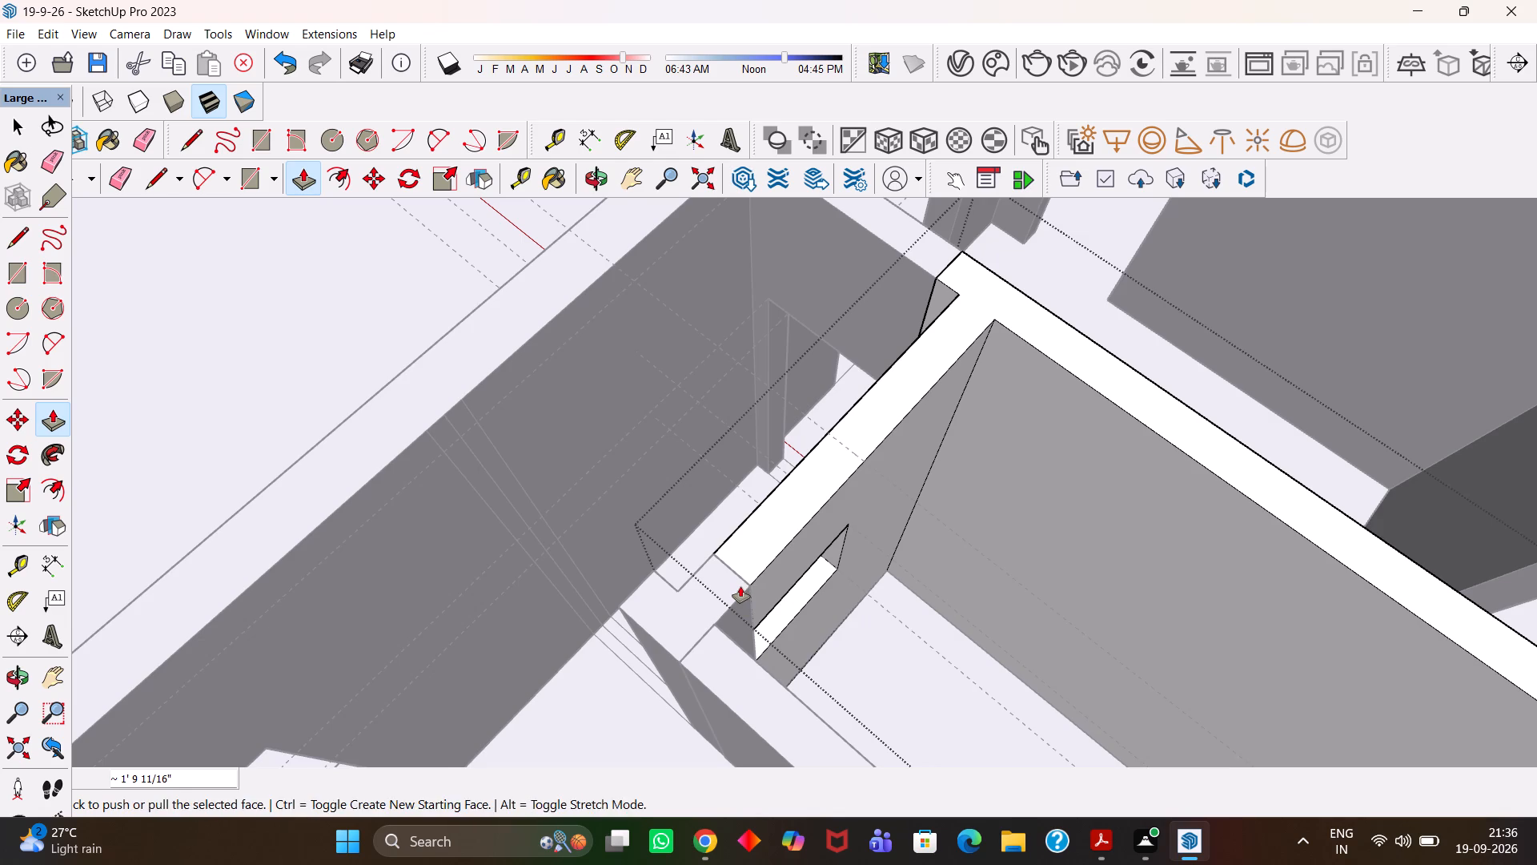
pyautogui.press('h')
pyautogui.scroll(-14, 740, 585)
pyautogui.scroll(1, 758, 593)
pyautogui.moveTo(758, 593); pyautogui.dragTo(752, 538, button='middle')
pyautogui.press('space')
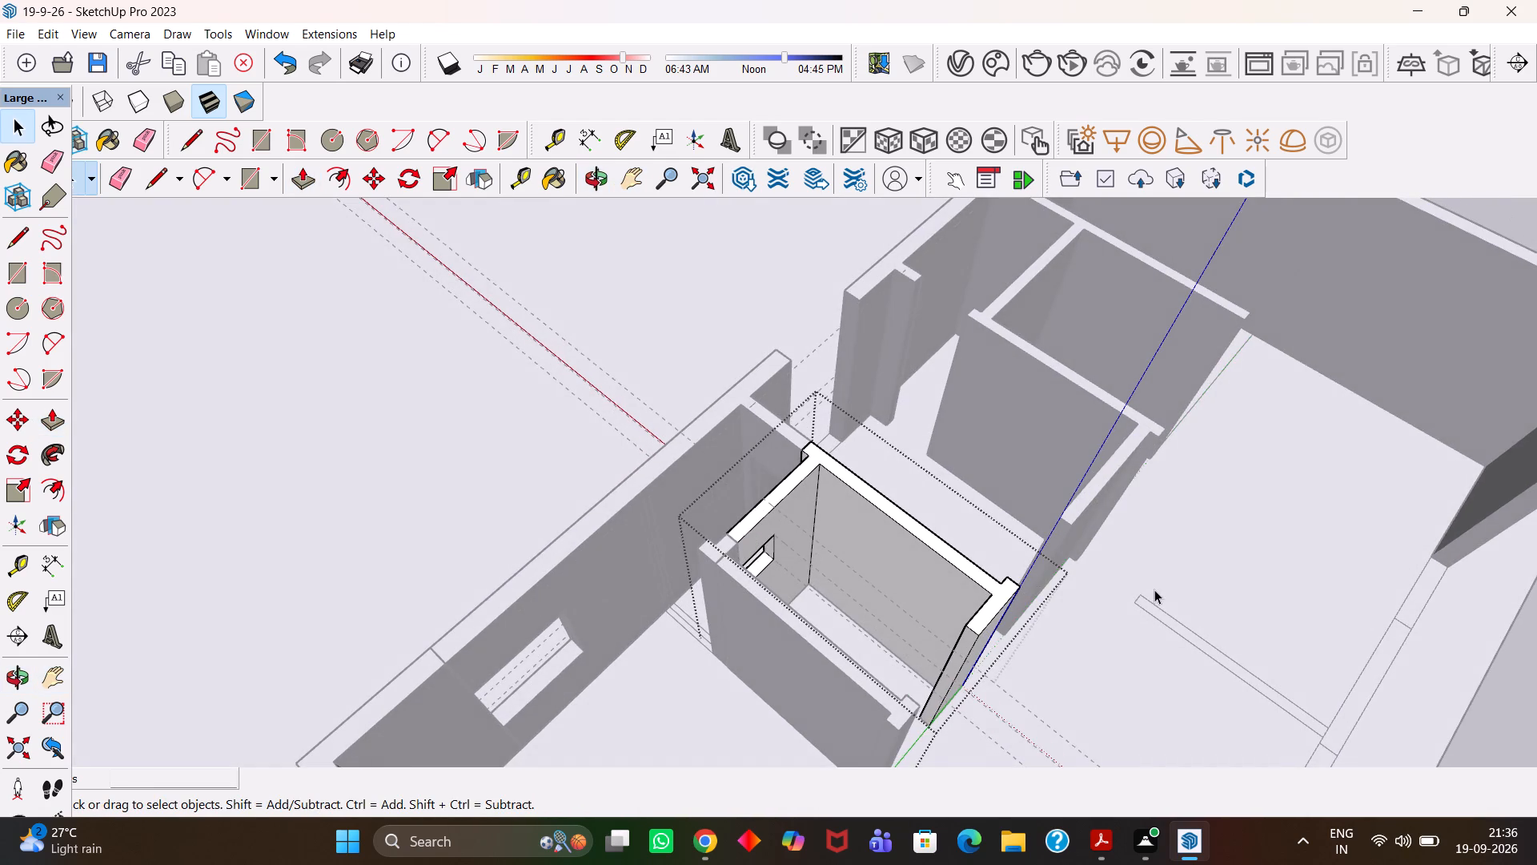
pyautogui.click(1155, 589)
pyautogui.scroll(-4, 1161, 575)
pyautogui.click(1419, 699)
# Erase the dashed guide lines crossing the gap between the long wall's free end and the neighbouring pier.
pyautogui.scroll(5, 1014, 517)
pyautogui.moveTo(993, 513); pyautogui.dragTo(962, 519, button='middle')
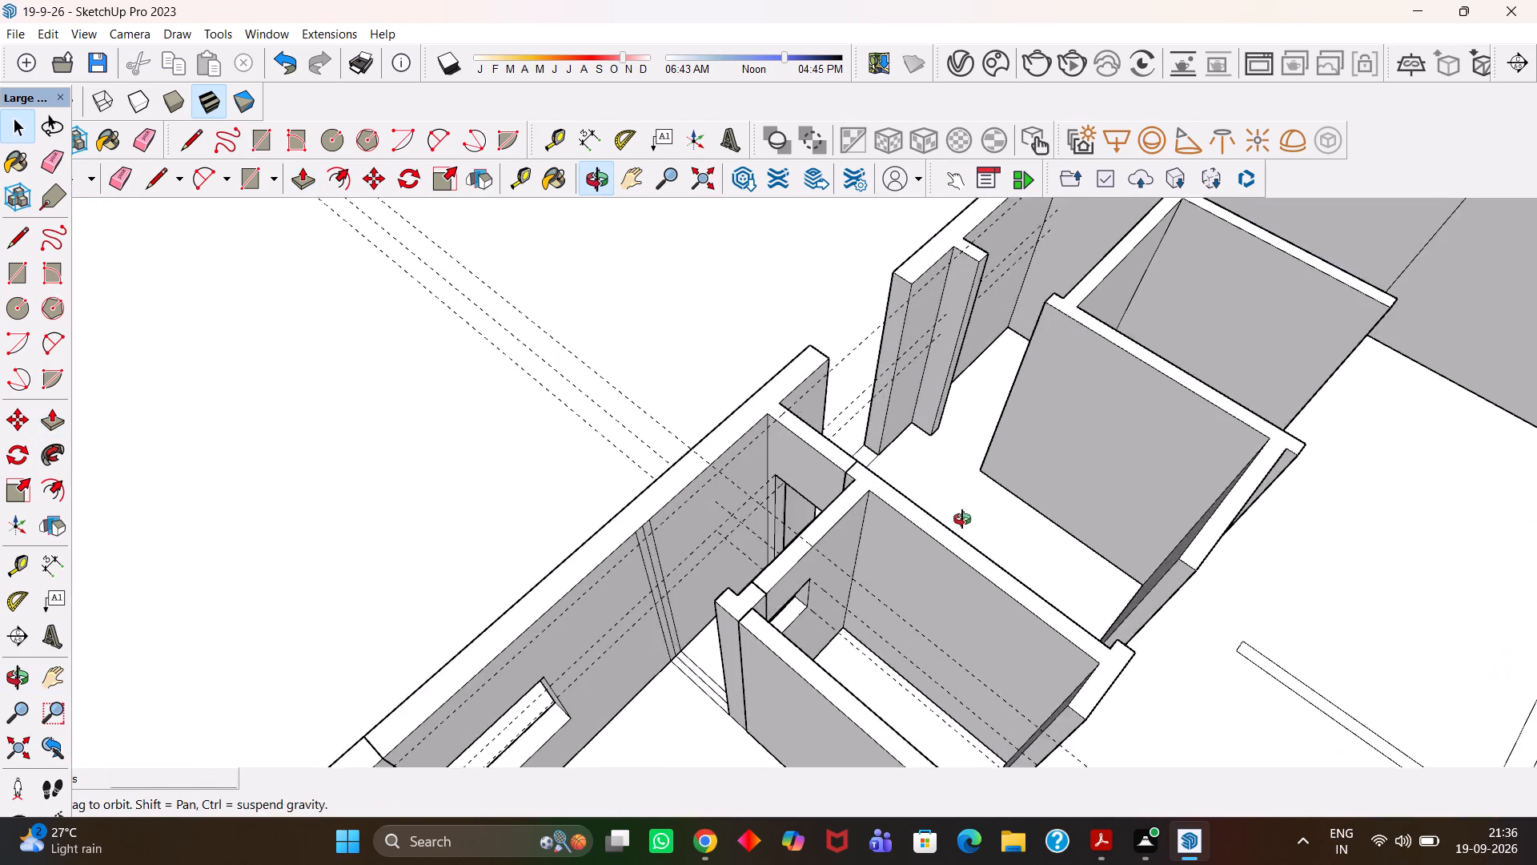
pyautogui.moveTo(962, 519); pyautogui.dragTo(904, 530, button='middle')
pyautogui.scroll(5, 962, 519)
pyautogui.press('h')
pyautogui.moveTo(877, 445); pyautogui.dragTo(830, 531)
pyautogui.scroll(4, 828, 541)
pyautogui.scroll(-2, 837, 541)
pyautogui.moveTo(851, 499); pyautogui.dragTo(869, 578)
pyautogui.moveTo(872, 579); pyautogui.dragTo(879, 567, button='middle')
pyautogui.press('r')
pyautogui.press('e')
pyautogui.moveTo(819, 441); pyautogui.dragTo(827, 566)
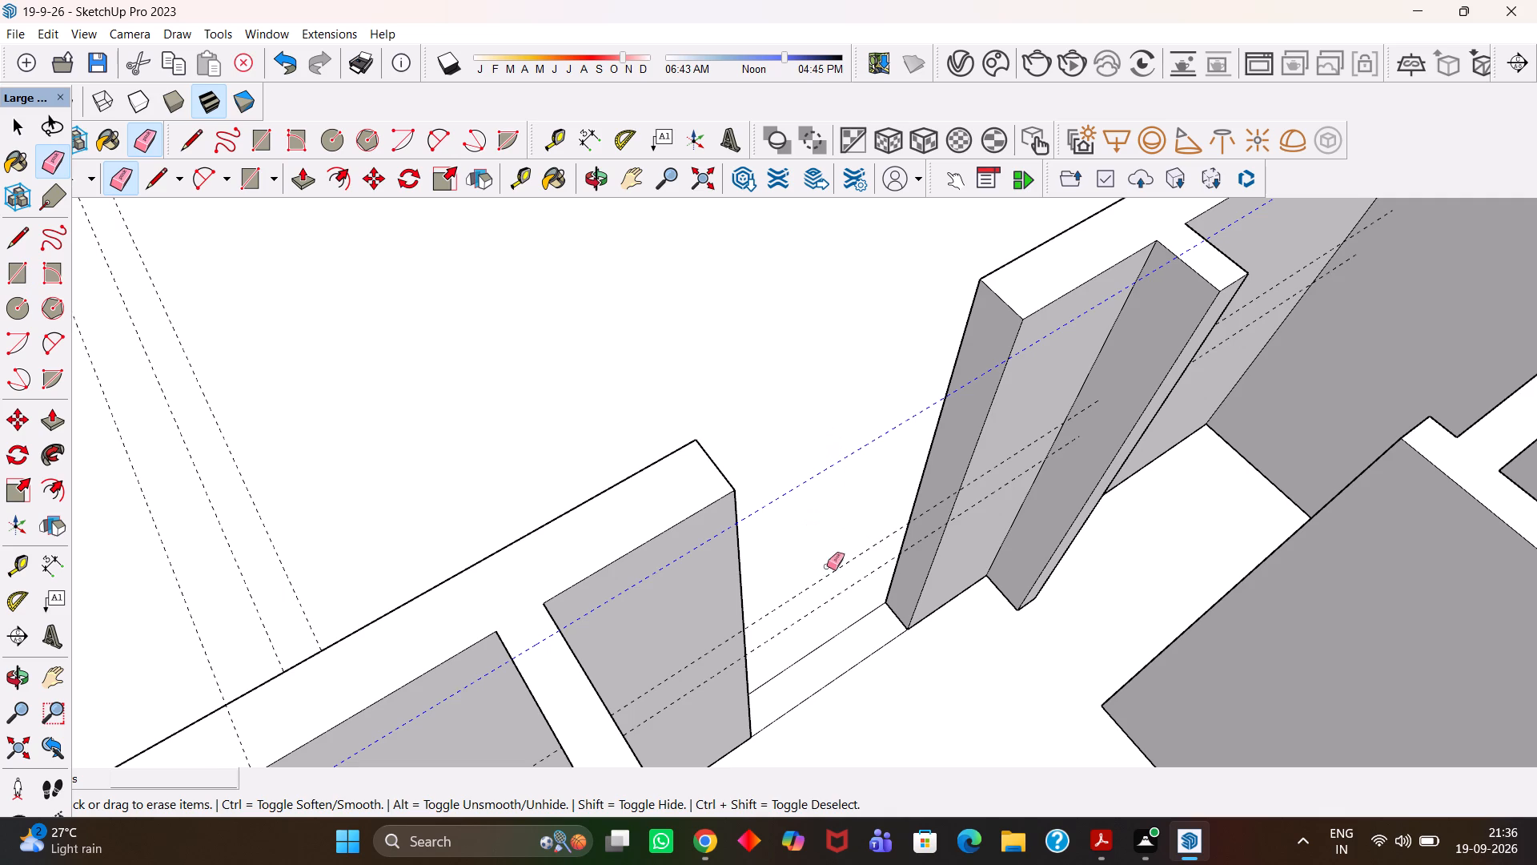
pyautogui.moveTo(827, 566); pyautogui.dragTo(824, 613)
pyautogui.moveTo(828, 593); pyautogui.dragTo(809, 557)
# Open the long wall's group, delete the guide line left inside it, and exit the group.
pyautogui.scroll(2, 814, 577)
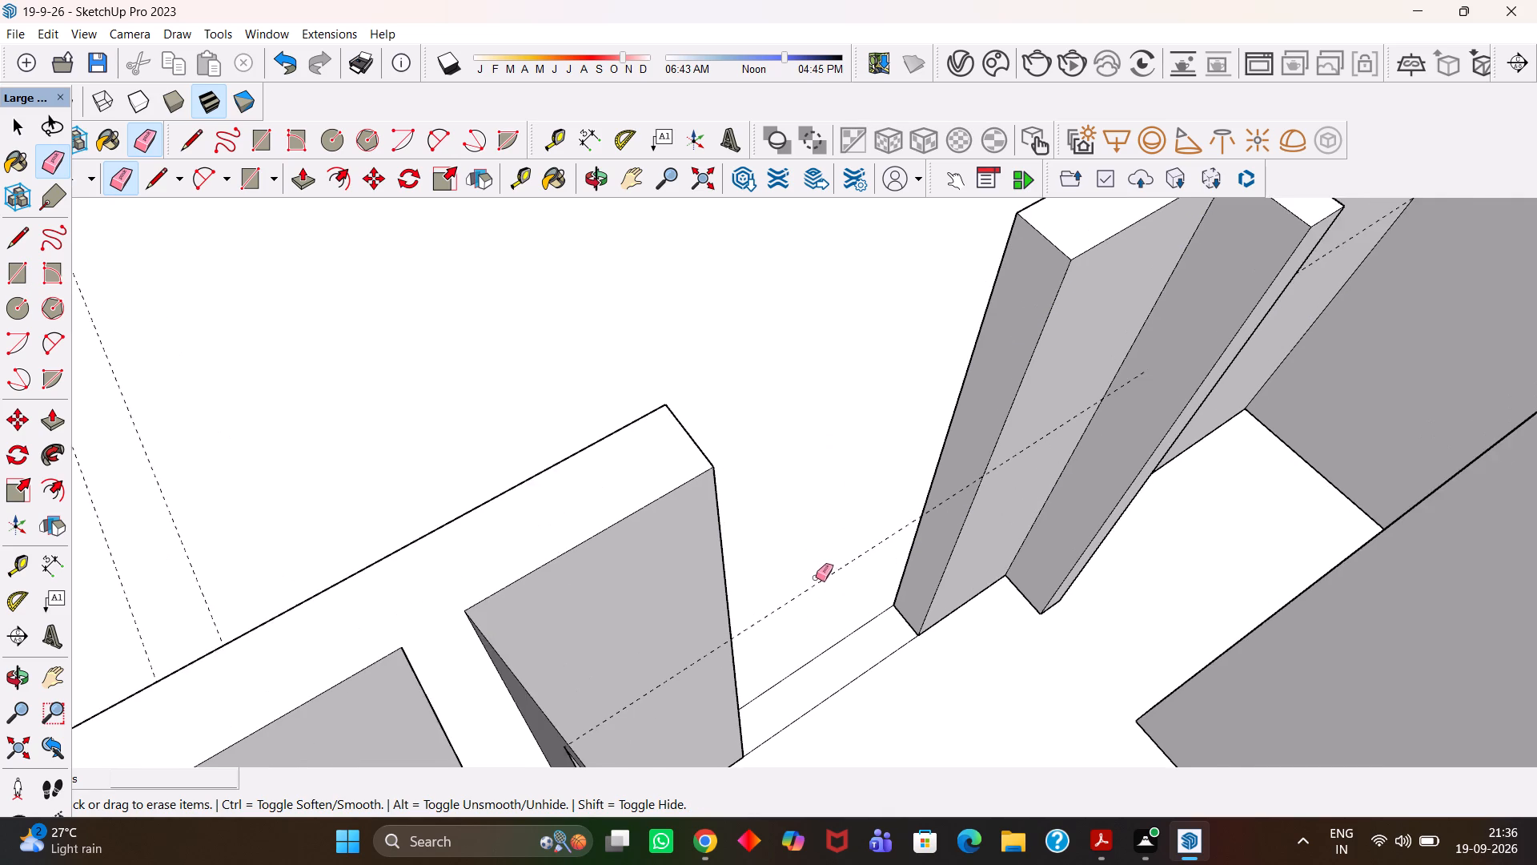
pyautogui.press('space')
pyautogui.scroll(2, 828, 585)
pyautogui.click(823, 577)
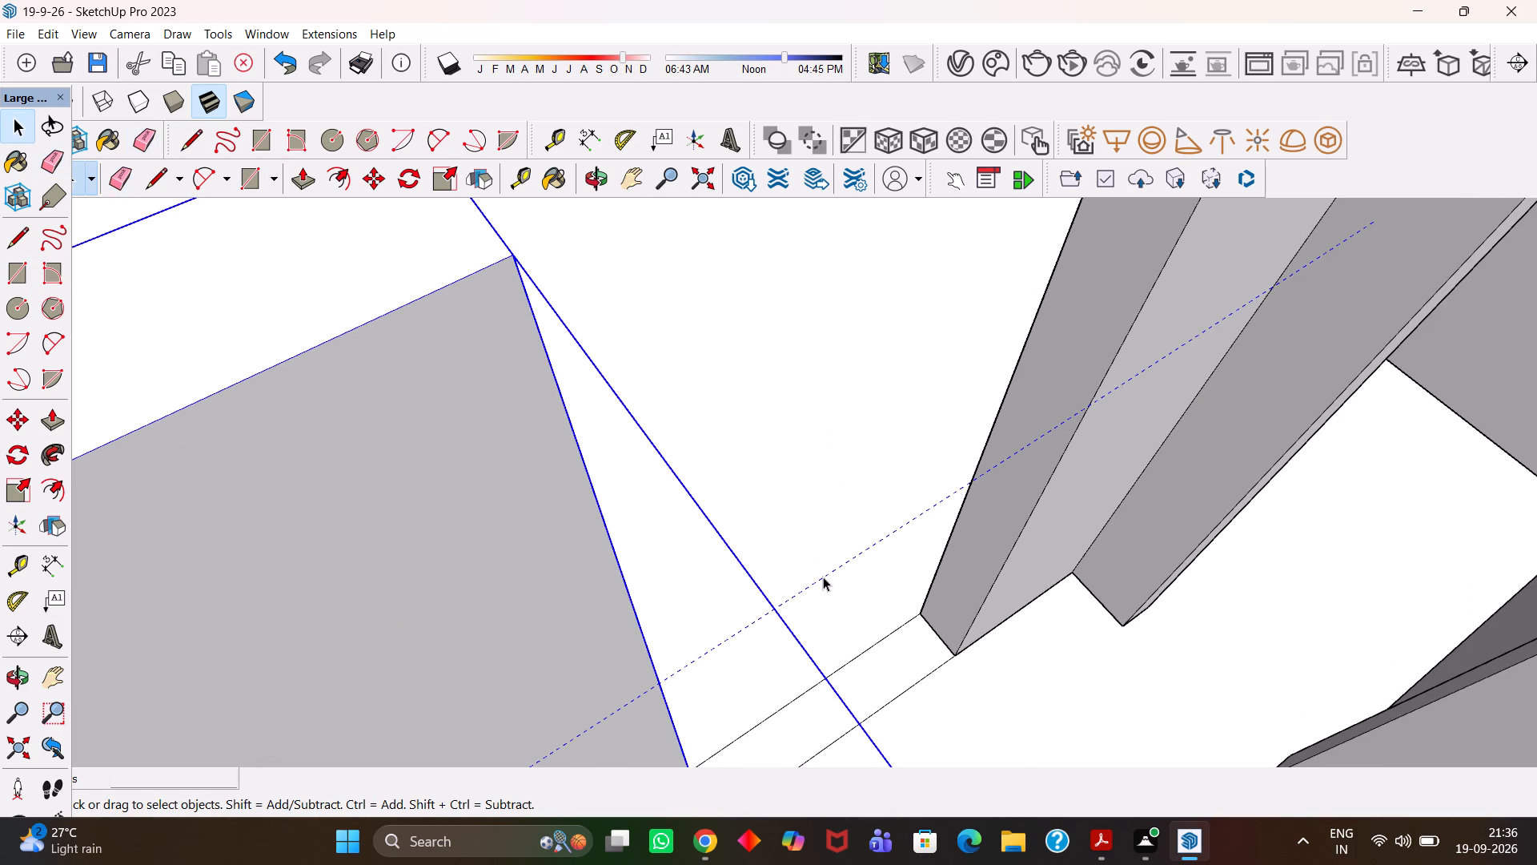
pyautogui.doubleClick(823, 577)
pyautogui.click(823, 577)
pyautogui.press('Delete')
pyautogui.click(823, 577)
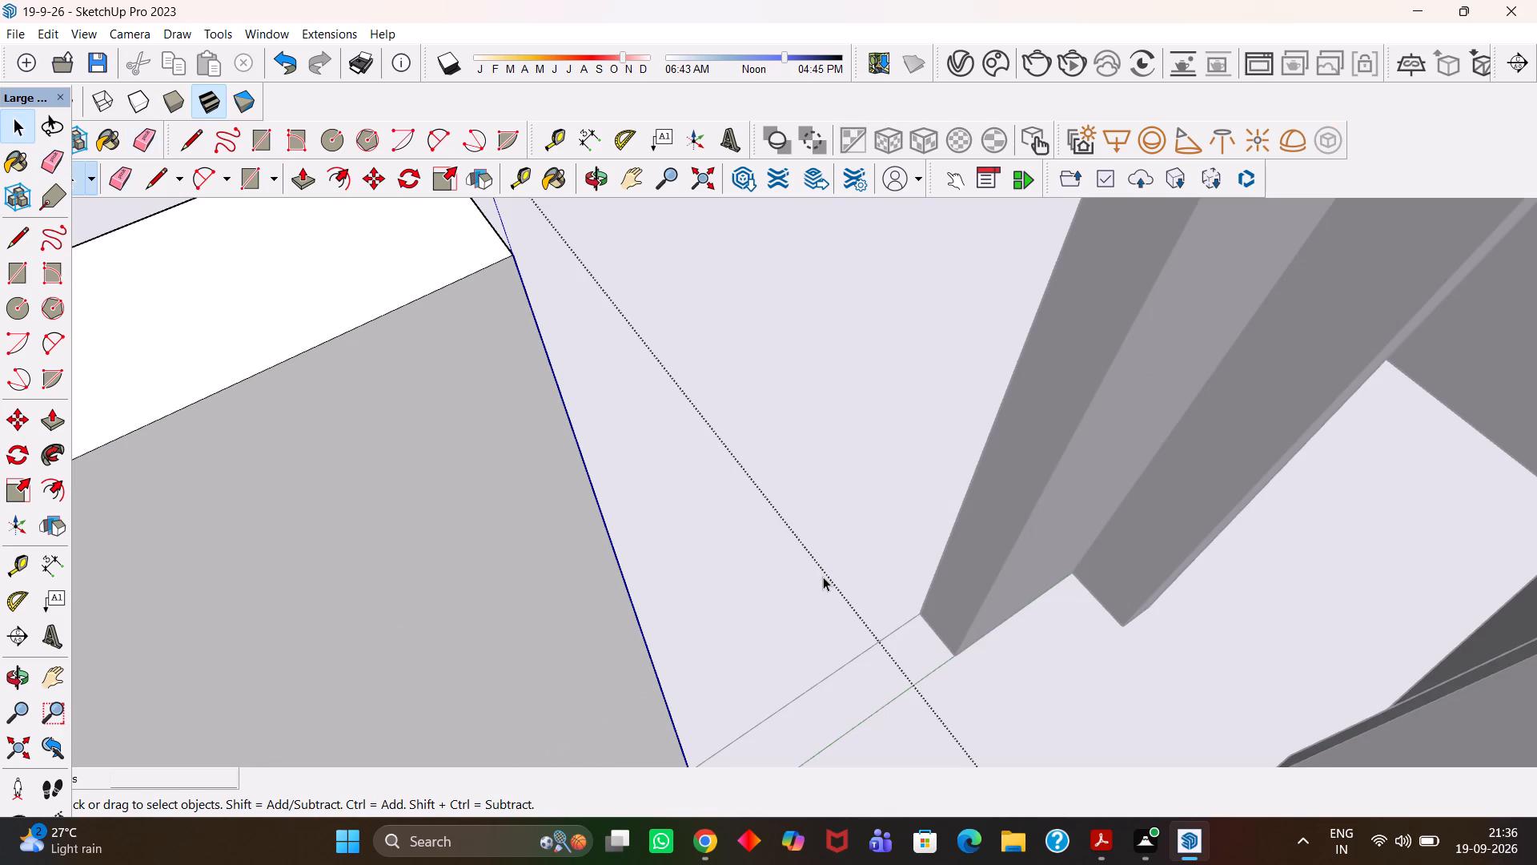
pyautogui.scroll(-4, 823, 577)
pyautogui.click(809, 493)
pyautogui.scroll(-17, 809, 493)
pyautogui.press('space')
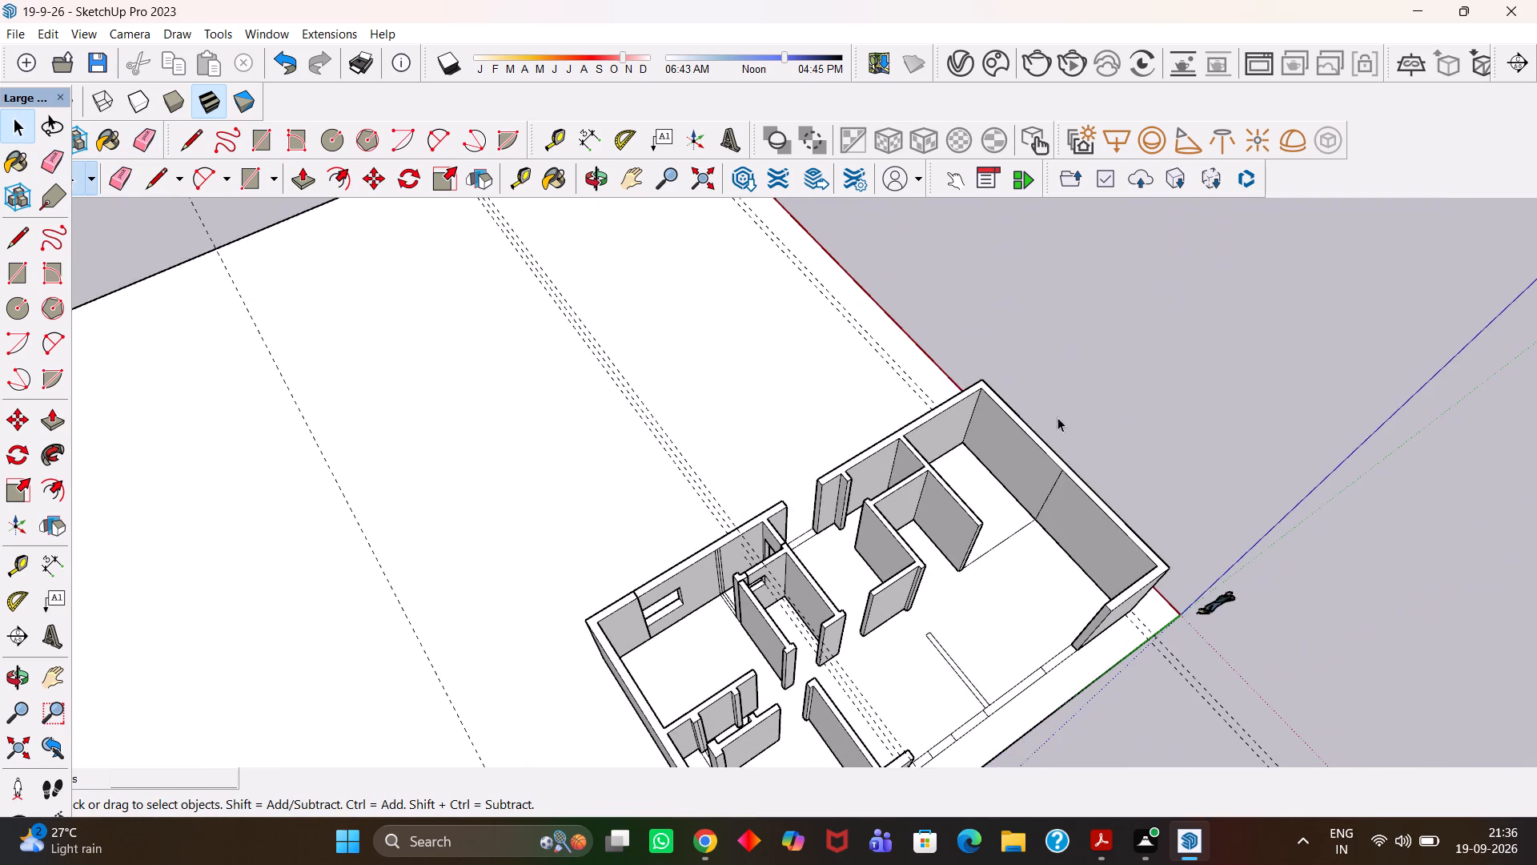
# Place guides on the long wall's end face beside the remaining gap, at the base, 3' up, and 4' above that.
pyautogui.click(1126, 390)
pyautogui.scroll(10, 884, 461)
pyautogui.press('h')
pyautogui.moveTo(774, 569); pyautogui.dragTo(813, 567)
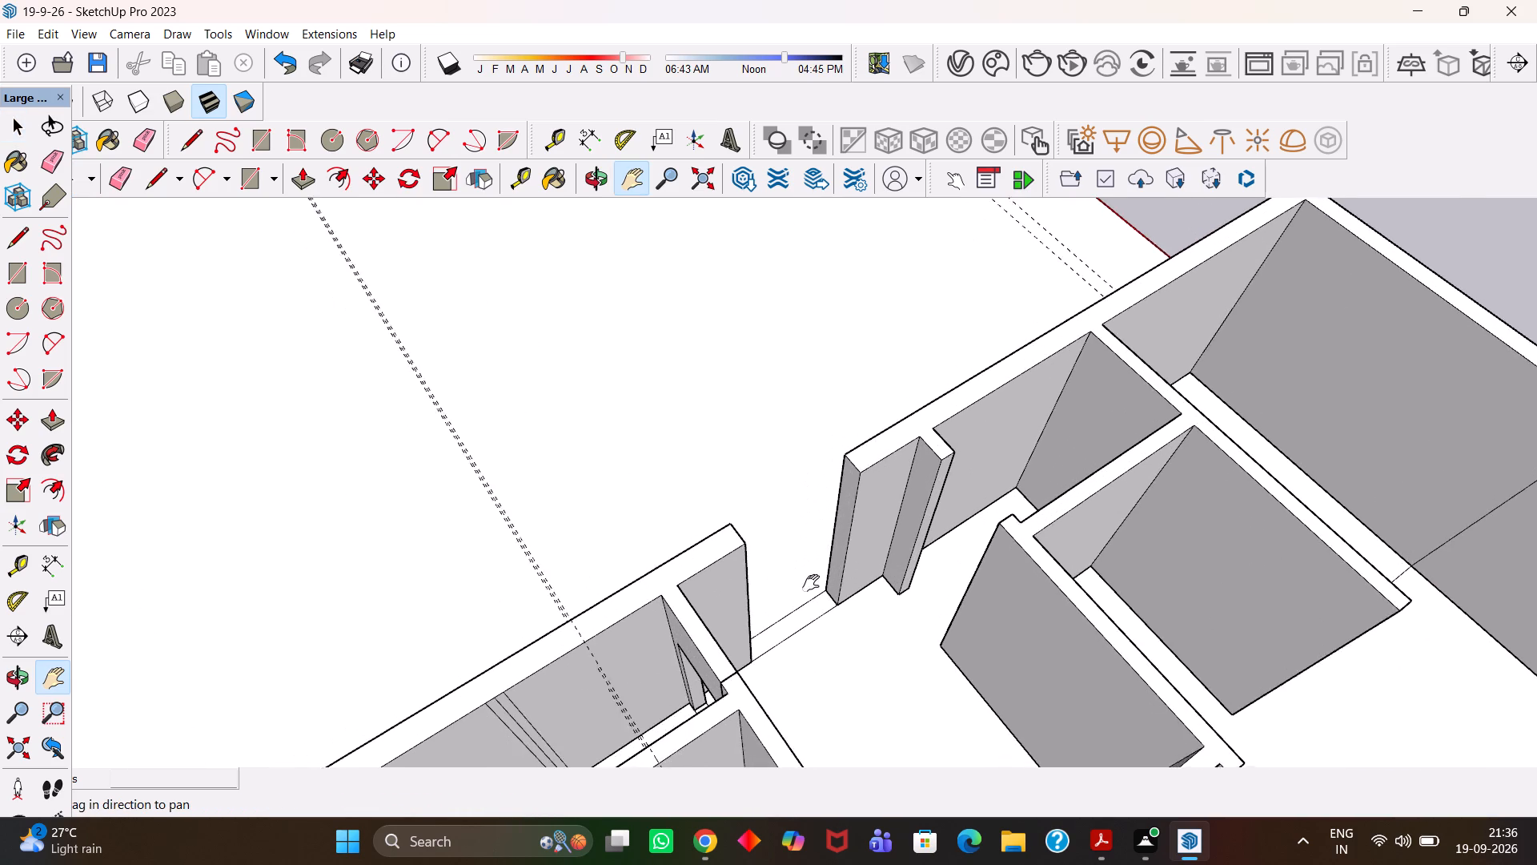
pyautogui.scroll(5, 811, 585)
pyautogui.press('t')
pyautogui.doubleClick(845, 594)
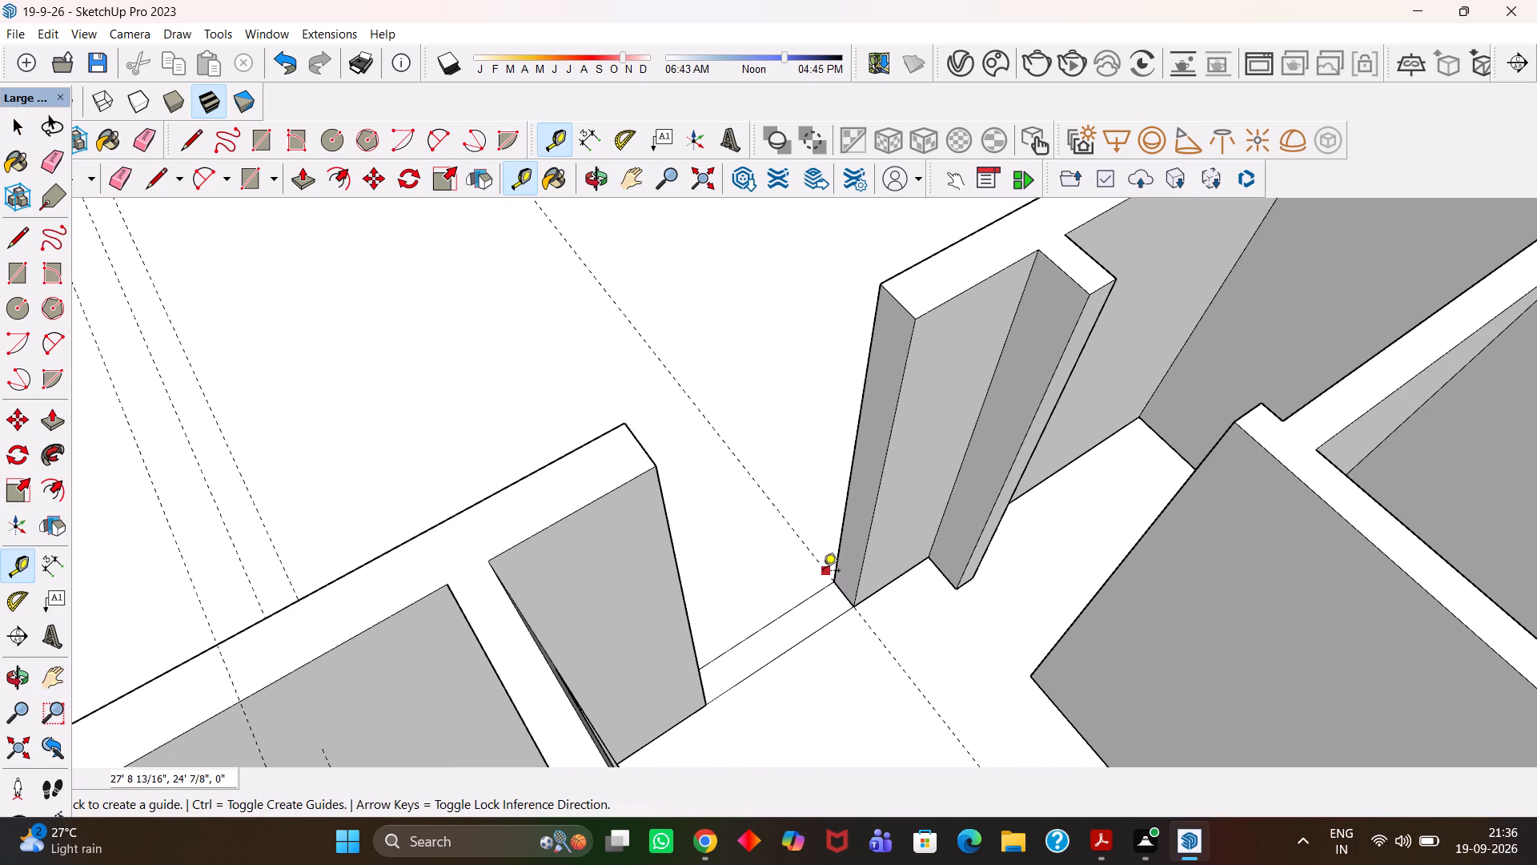
pyautogui.click(823, 572)
pyautogui.write("3'")
pyautogui.press('Return')
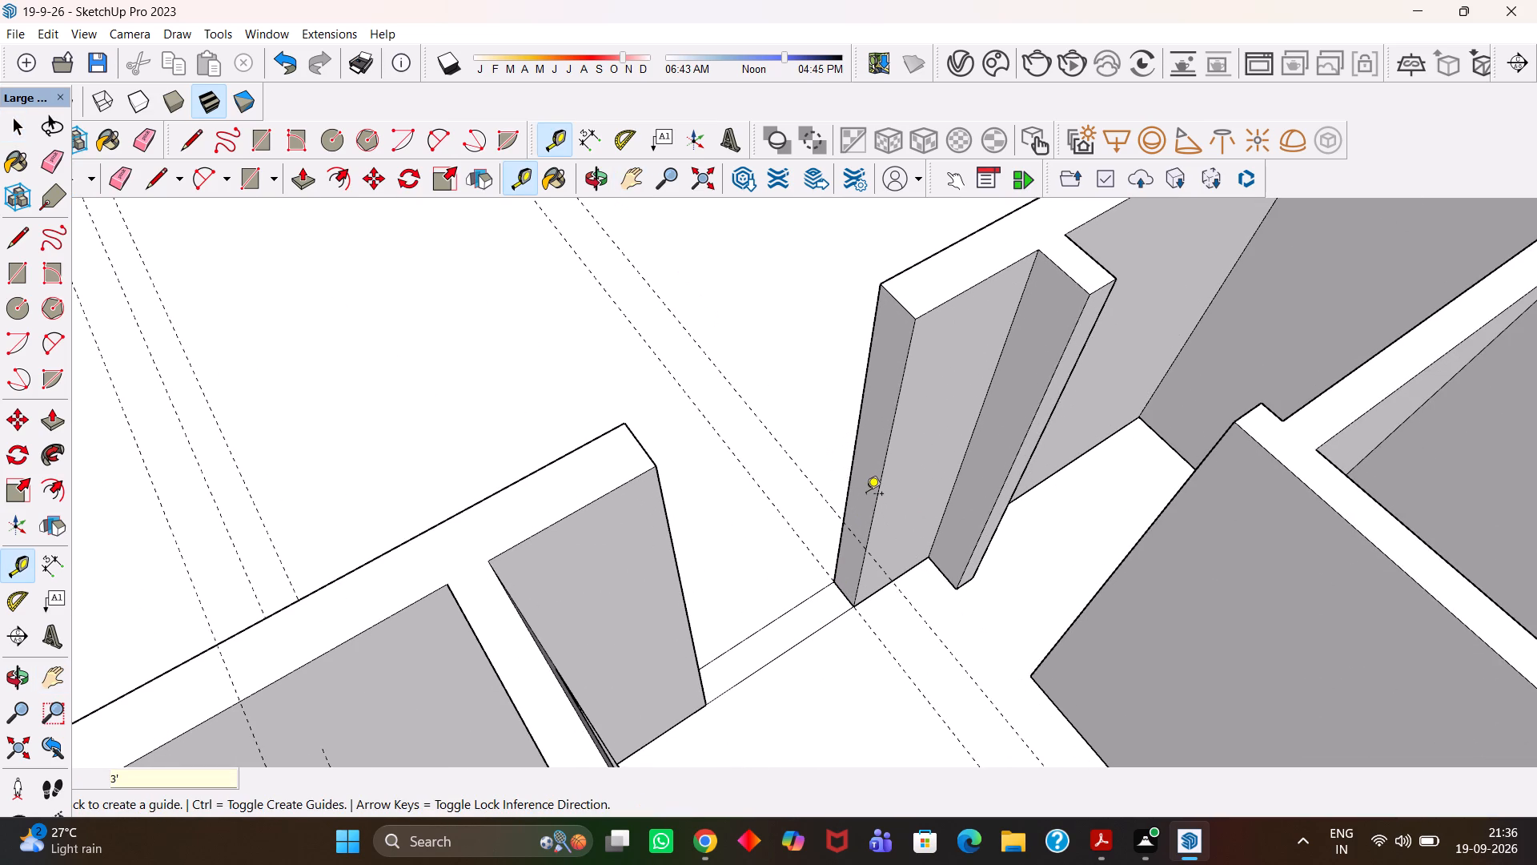
pyautogui.scroll(2, 866, 495)
pyautogui.click(812, 489)
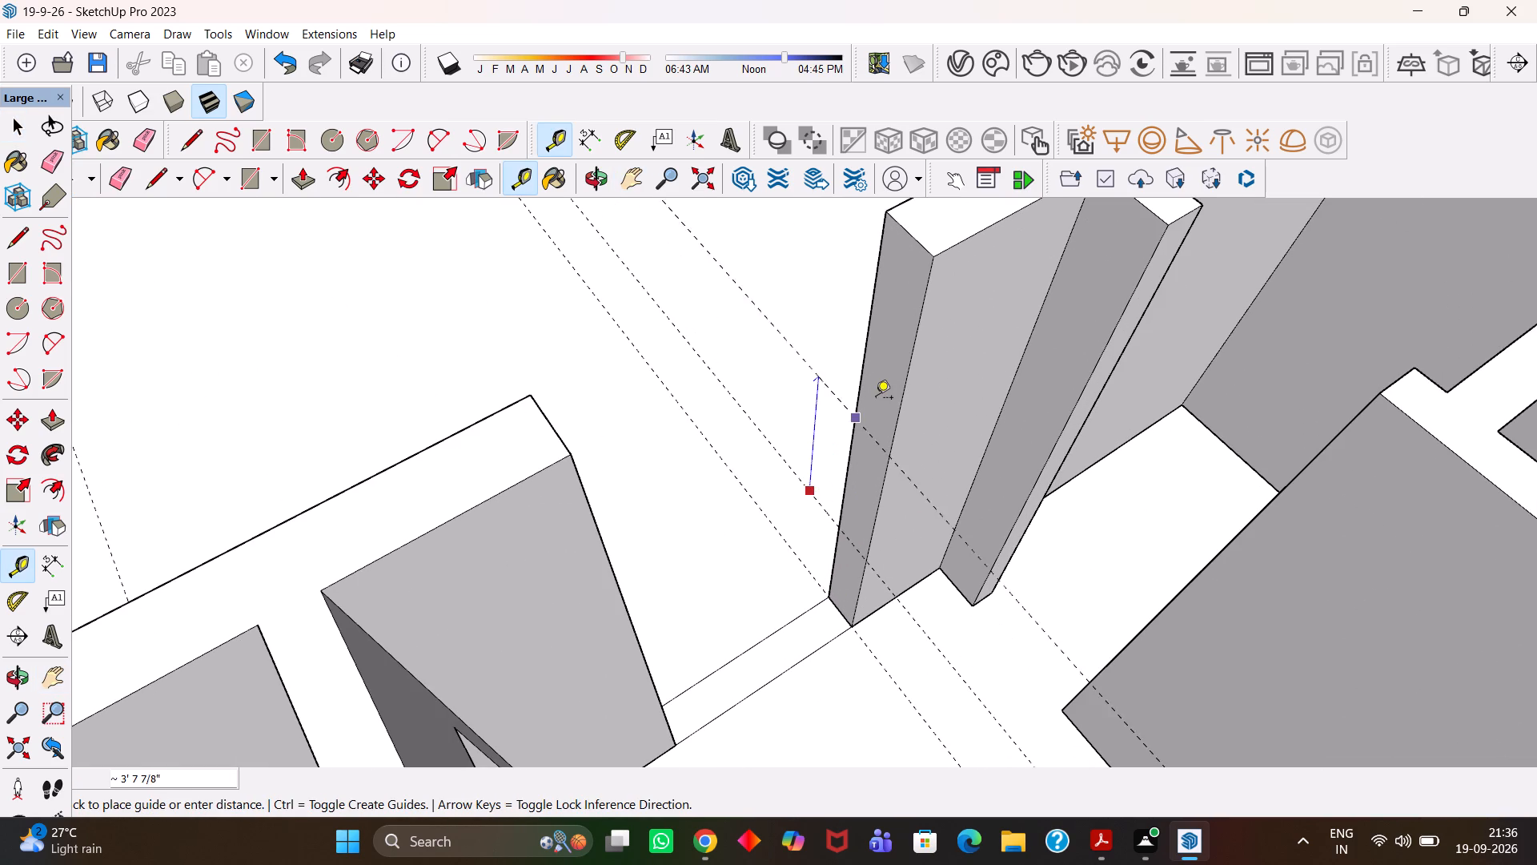
pyautogui.write("4'")
pyautogui.press('Return')
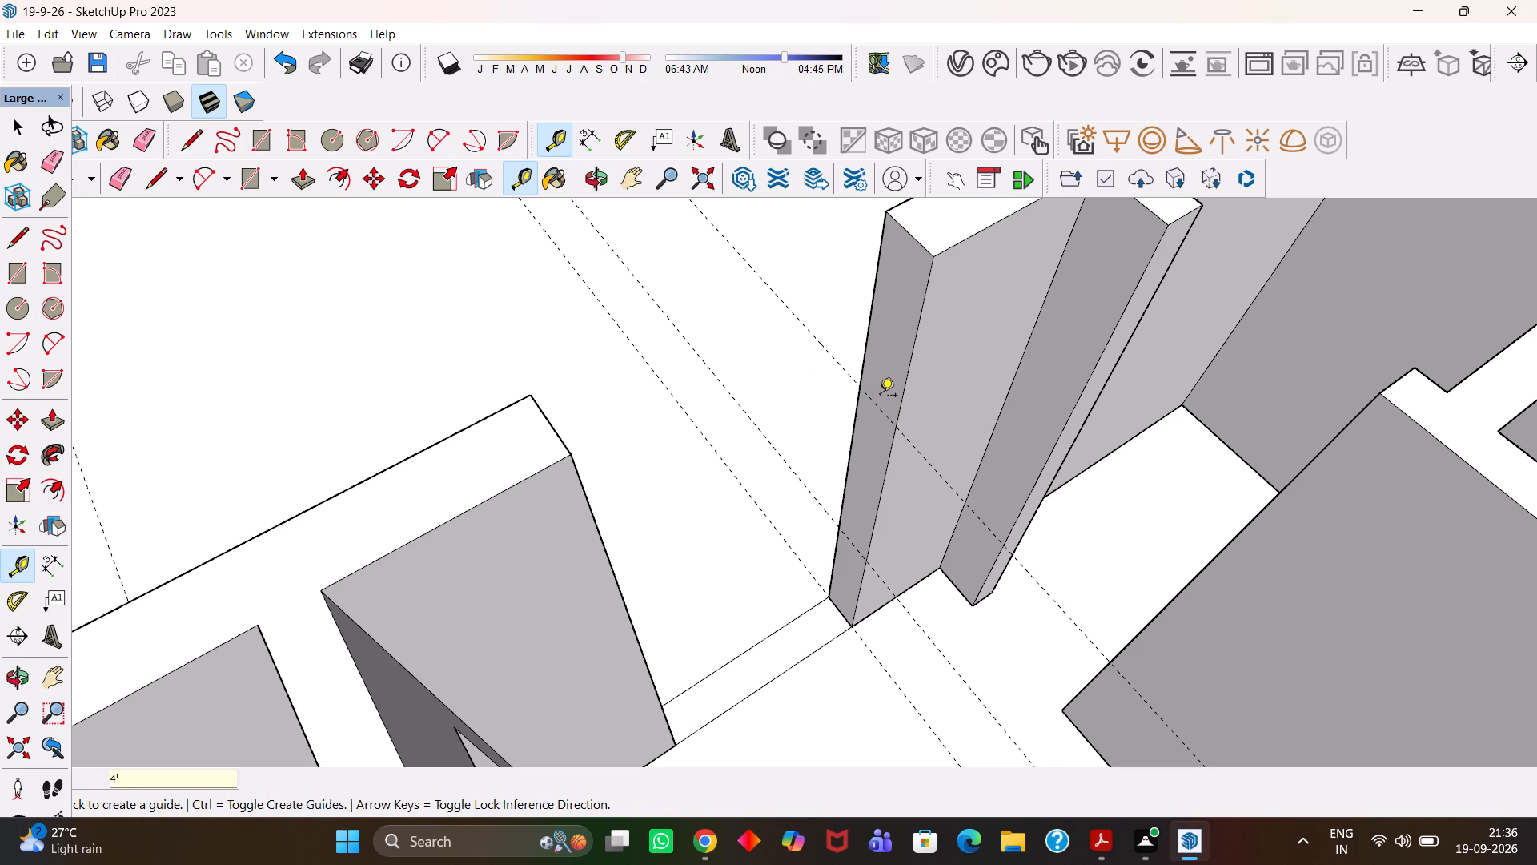
# Open that wall's group and draw a rectangle on its end face between the 3' guide and the upper guide.
pyautogui.scroll(3, 857, 461)
pyautogui.moveTo(863, 464); pyautogui.dragTo(891, 462, button='middle')
pyautogui.press('h')
pyautogui.press('space')
pyautogui.click(905, 457)
pyautogui.doubleClick(898, 457)
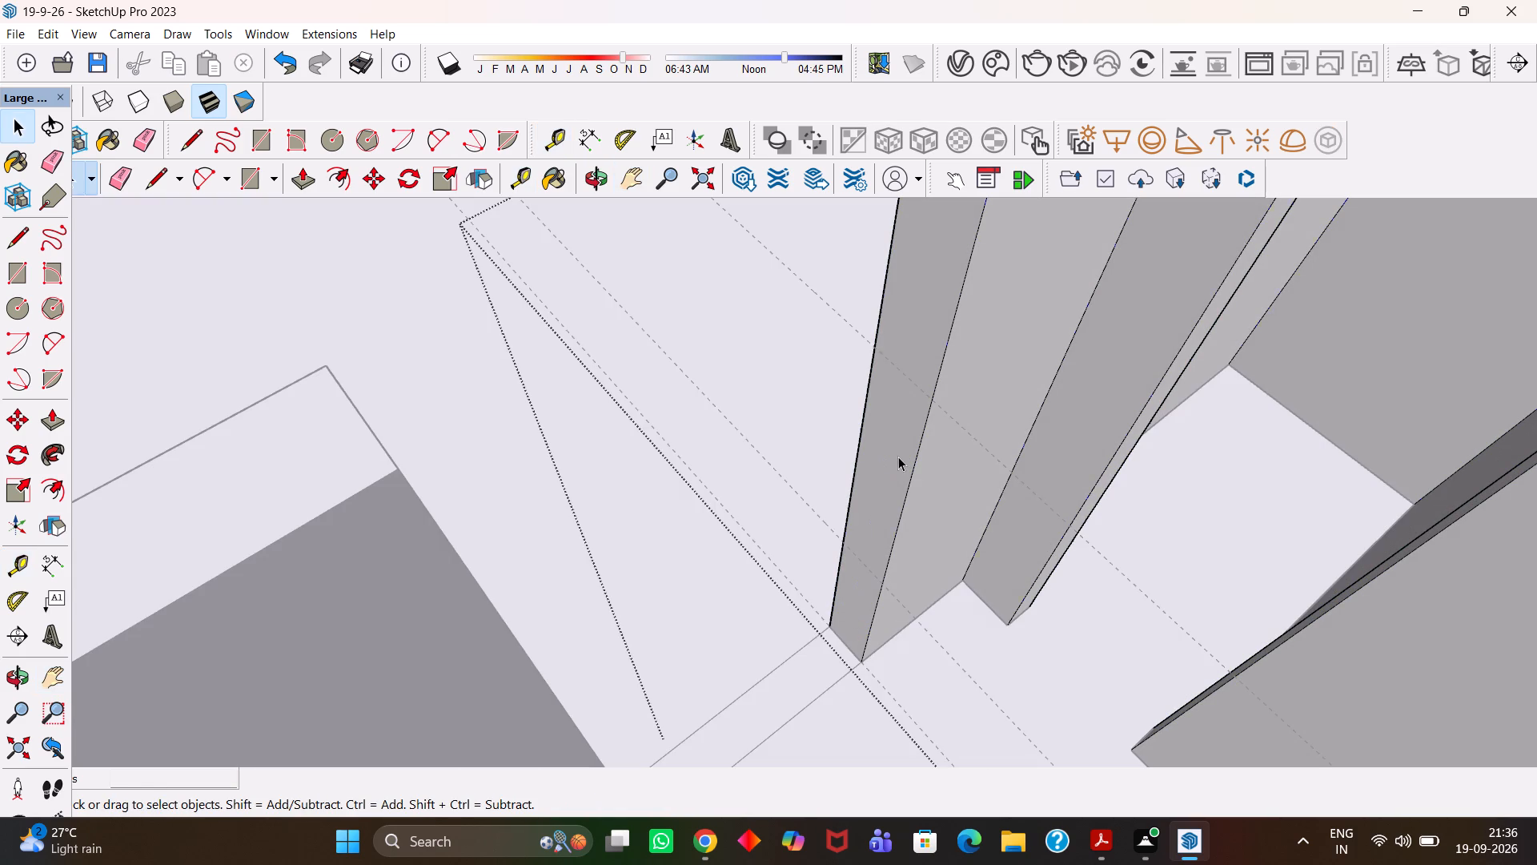
pyautogui.press('r')
pyautogui.click(838, 538)
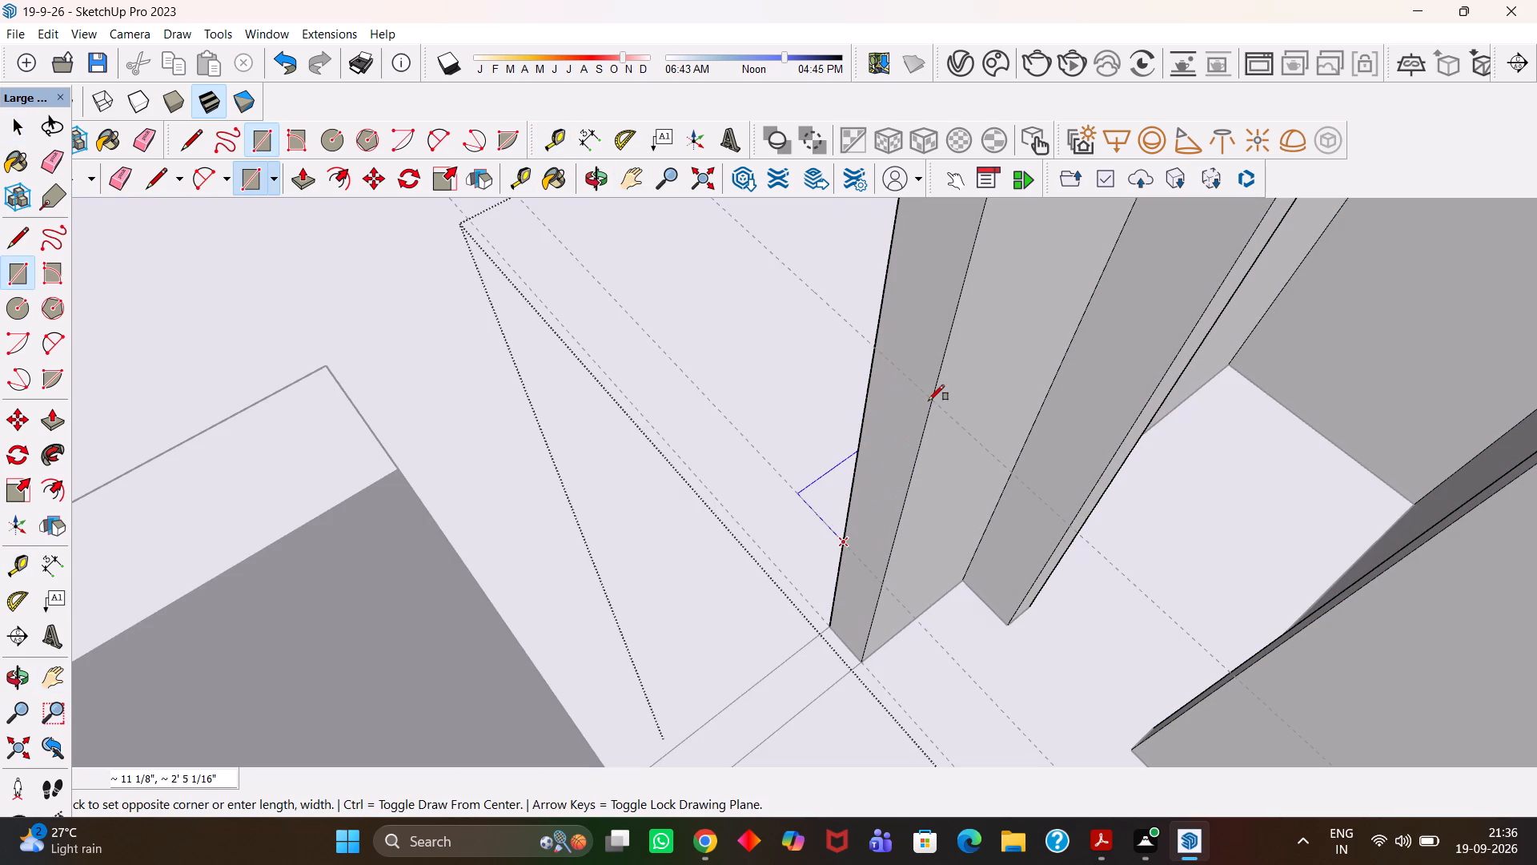
pyautogui.click(930, 396)
pyautogui.scroll(-4, 930, 398)
pyautogui.press('space')
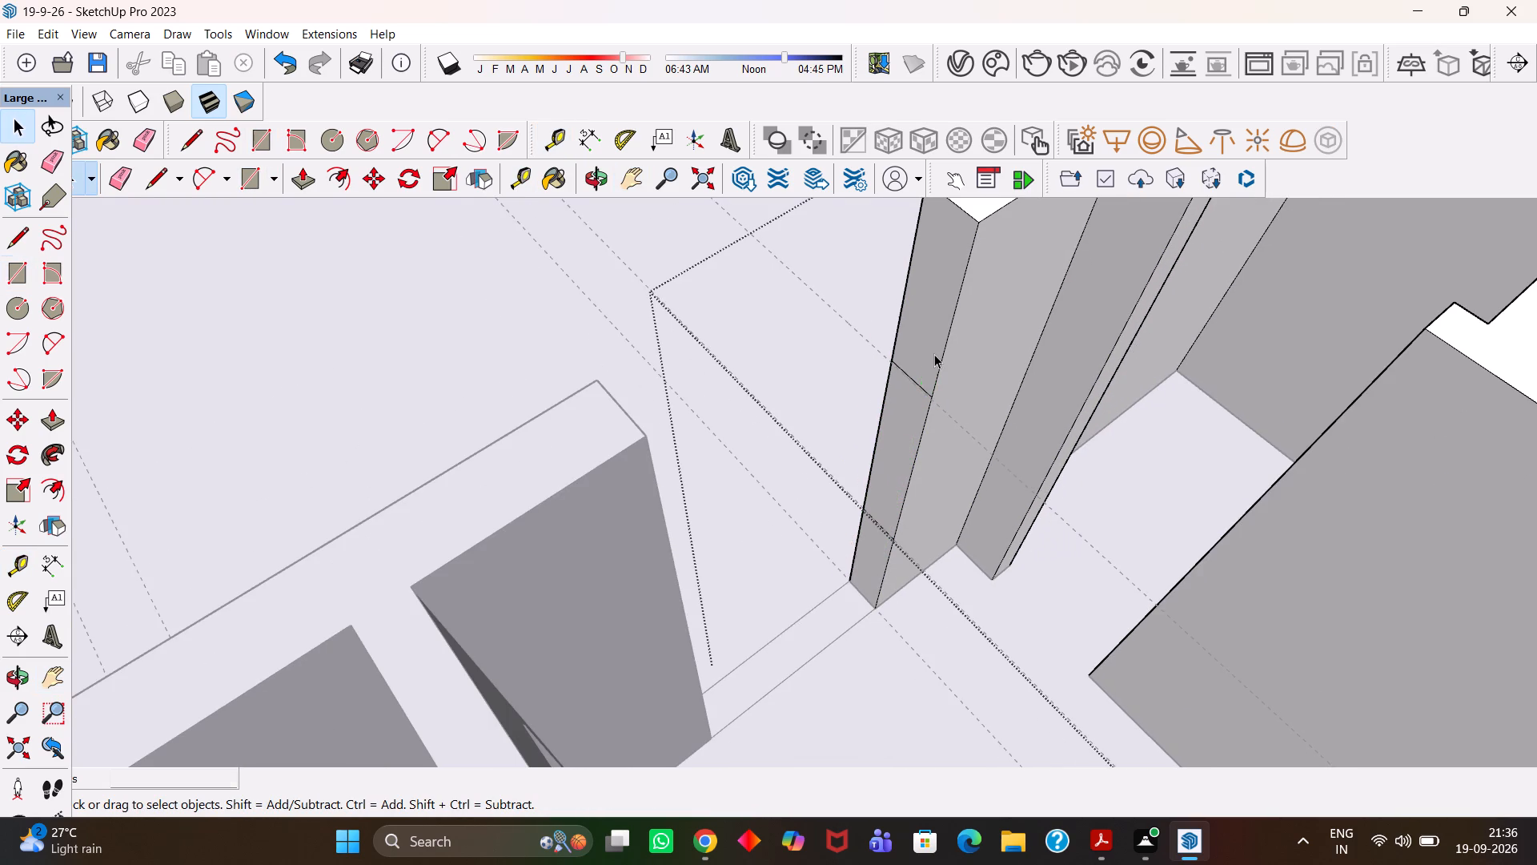
# Push/Pull the top section of the end face across the gap to the facing wall to form the window lintel.
pyautogui.click(934, 354)
pyautogui.scroll(-5, 934, 354)
pyautogui.press('p')
pyautogui.click(934, 354)
pyautogui.click(777, 396)
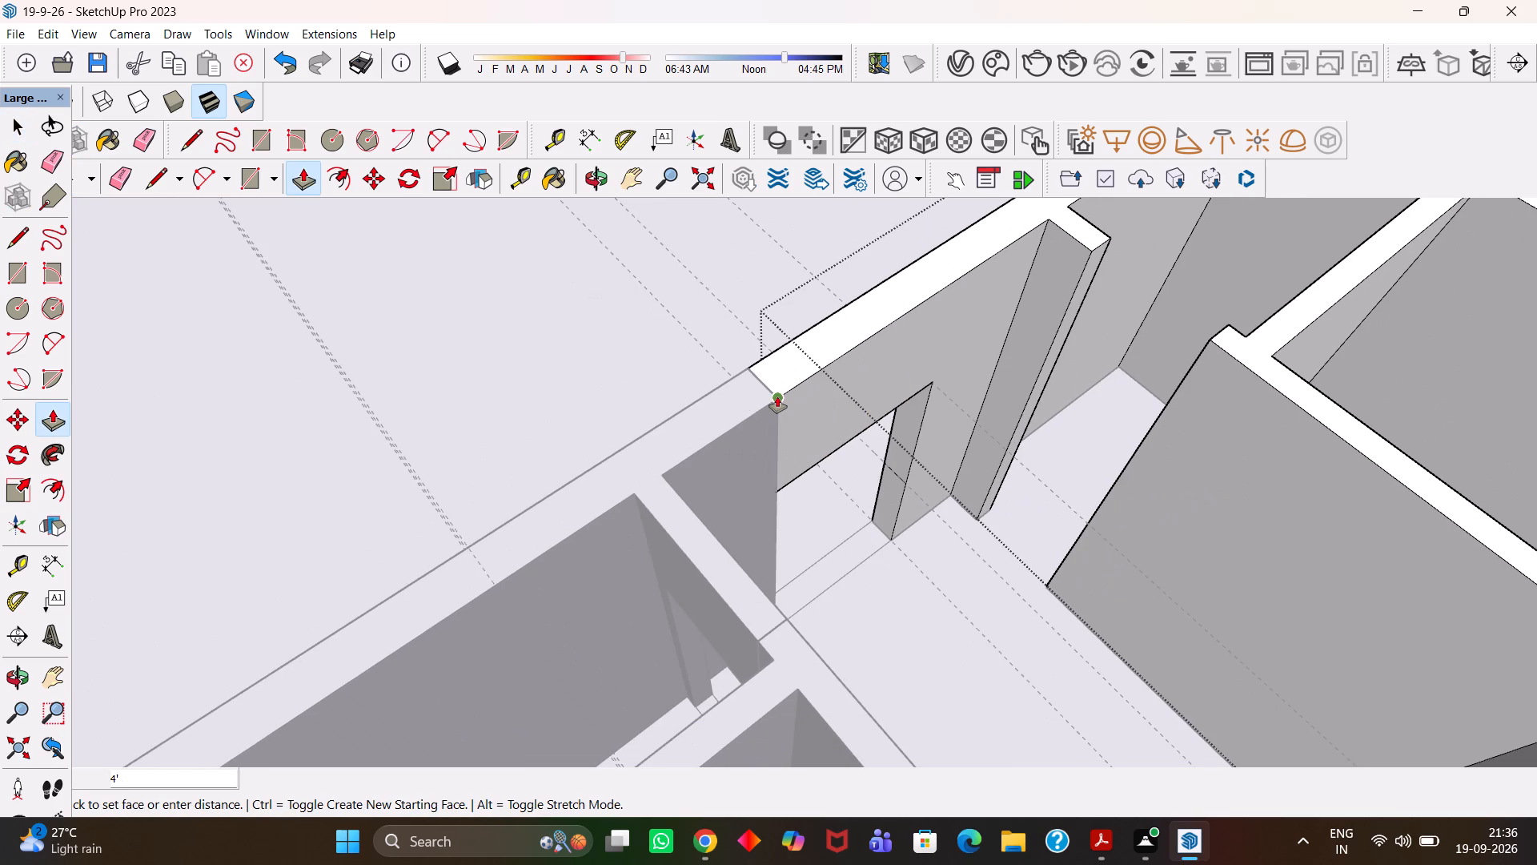
# Push/Pull the bottom section of the end face across to the facing wall to form the sill, and exit the group.
pyautogui.scroll(3, 854, 453)
pyautogui.press('space')
pyautogui.click(902, 497)
pyautogui.scroll(-4, 902, 497)
pyautogui.press('p')
pyautogui.click(902, 497)
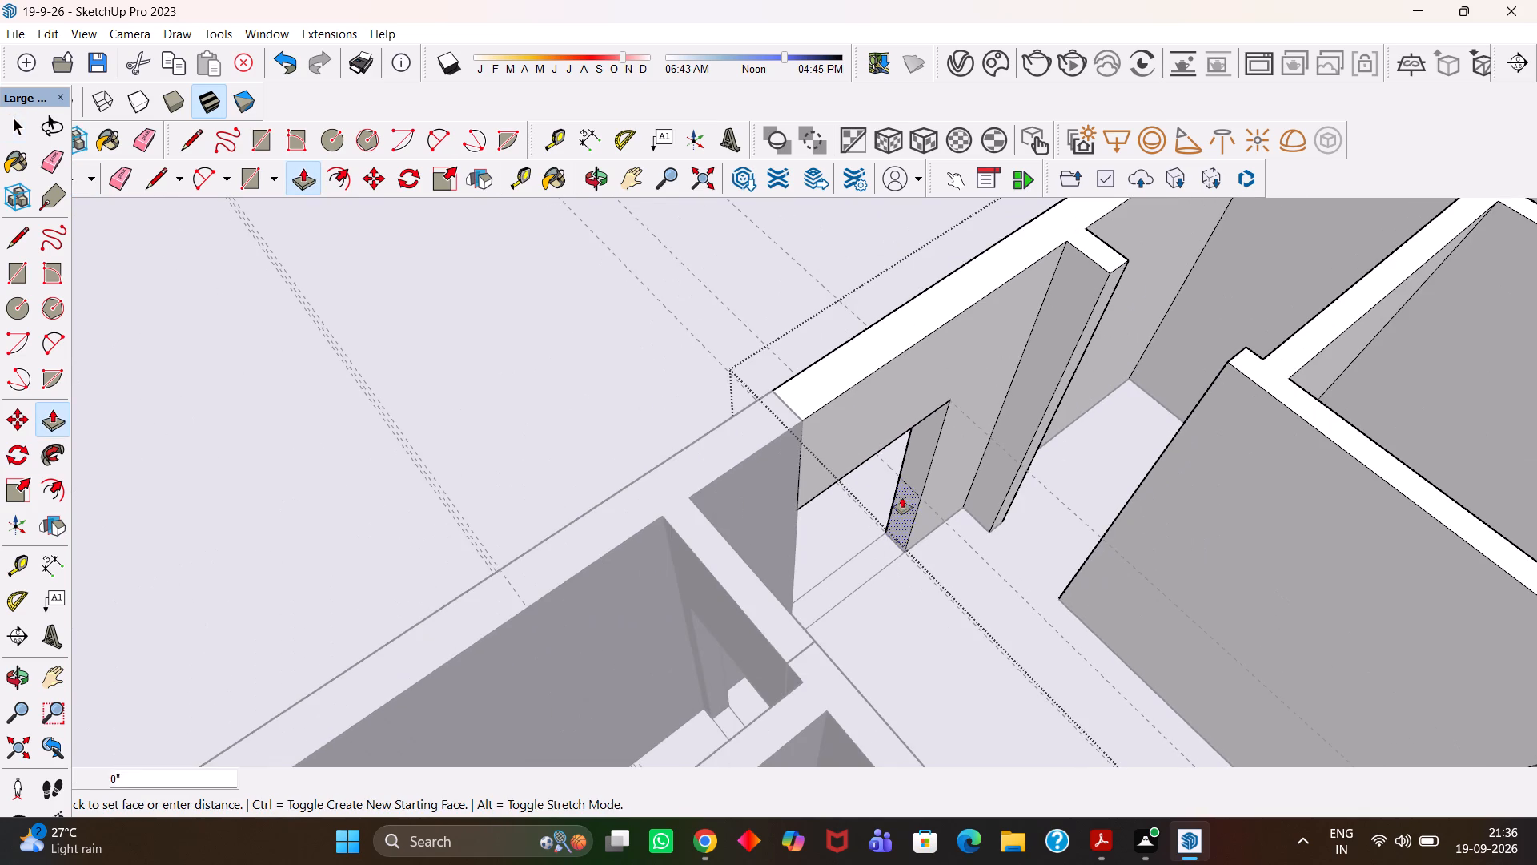
pyautogui.click(795, 475)
pyautogui.scroll(-11, 795, 475)
pyautogui.press('h')
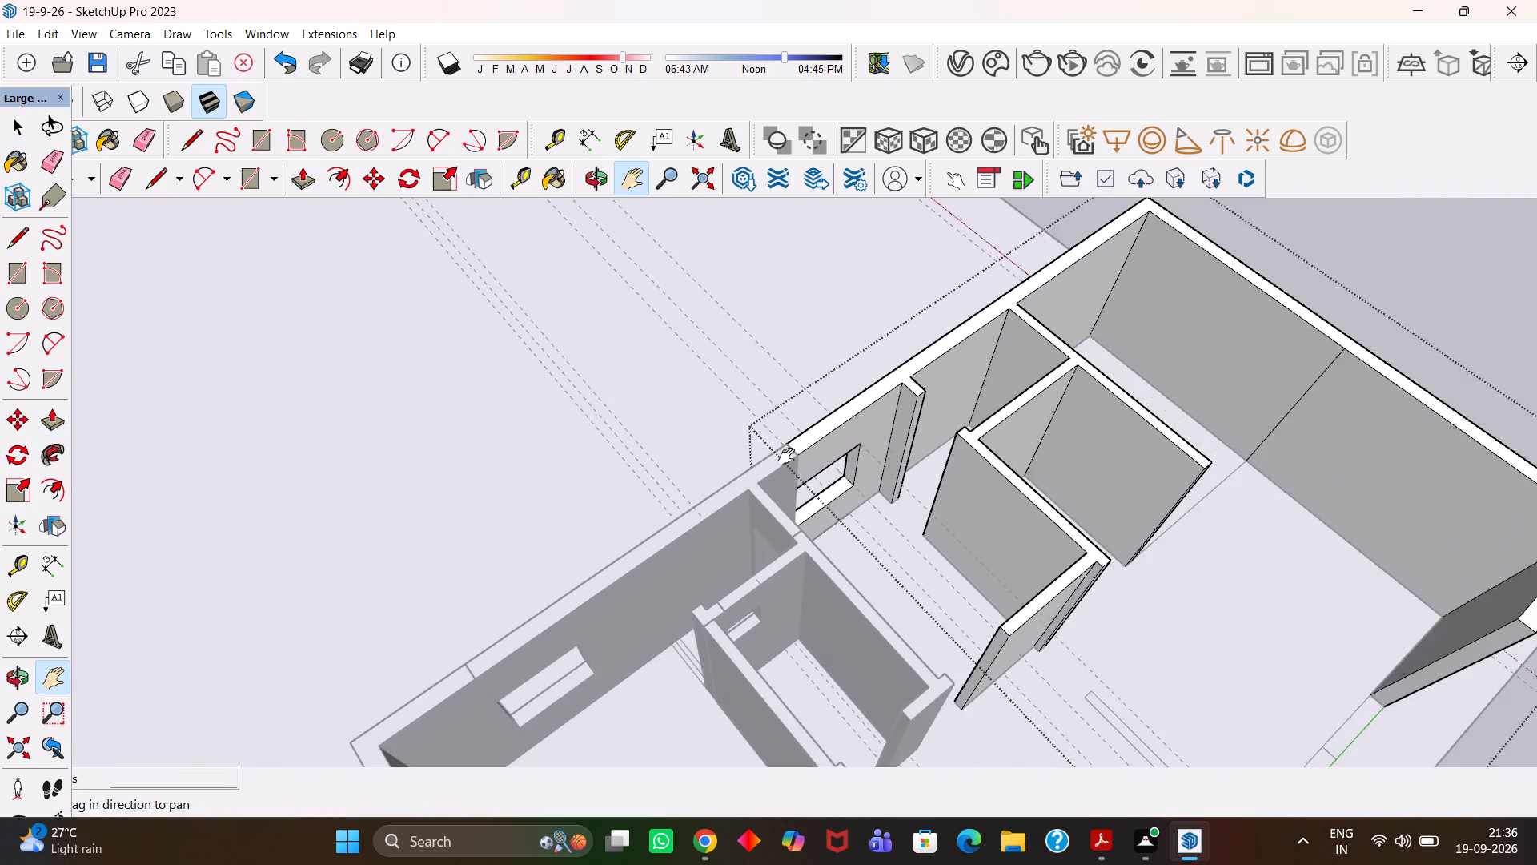
pyautogui.scroll(-9, 786, 457)
pyautogui.moveTo(803, 463); pyautogui.dragTo(819, 436, button='middle')
pyautogui.scroll(1, 815, 444)
pyautogui.press('space')
pyautogui.doubleClick(1067, 332)
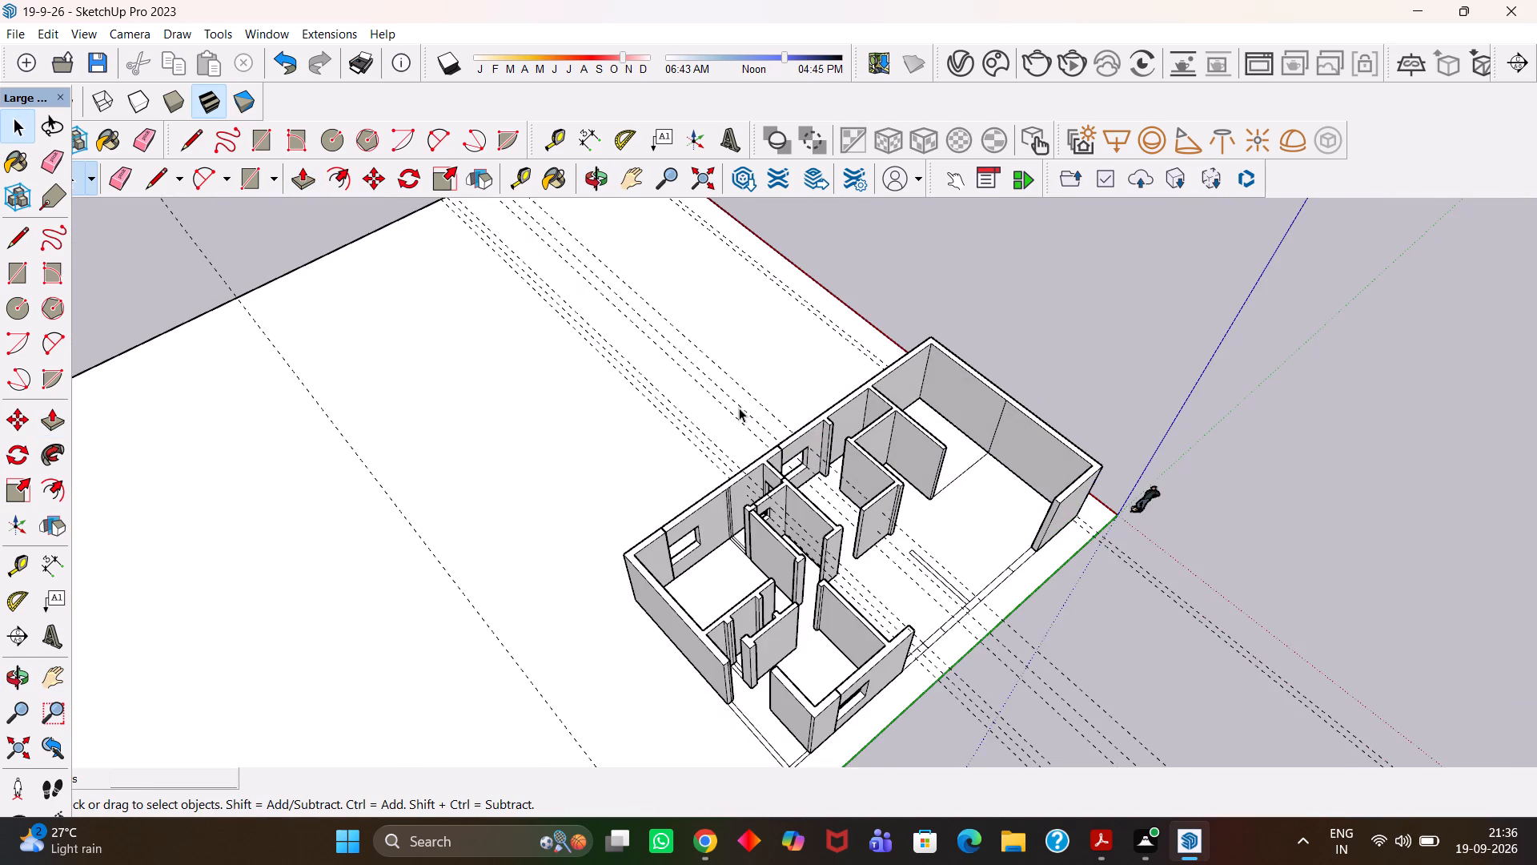
# Erase the three clusters of dashed guide lines crossing the long wall with the windows.
pyautogui.scroll(8, 740, 408)
pyautogui.moveTo(894, 501); pyautogui.dragTo(716, 519, button='middle')
pyautogui.scroll(-3, 716, 519)
pyautogui.press('h')
pyautogui.scroll(7, 824, 541)
pyautogui.moveTo(861, 526); pyautogui.dragTo(849, 632, button='middle')
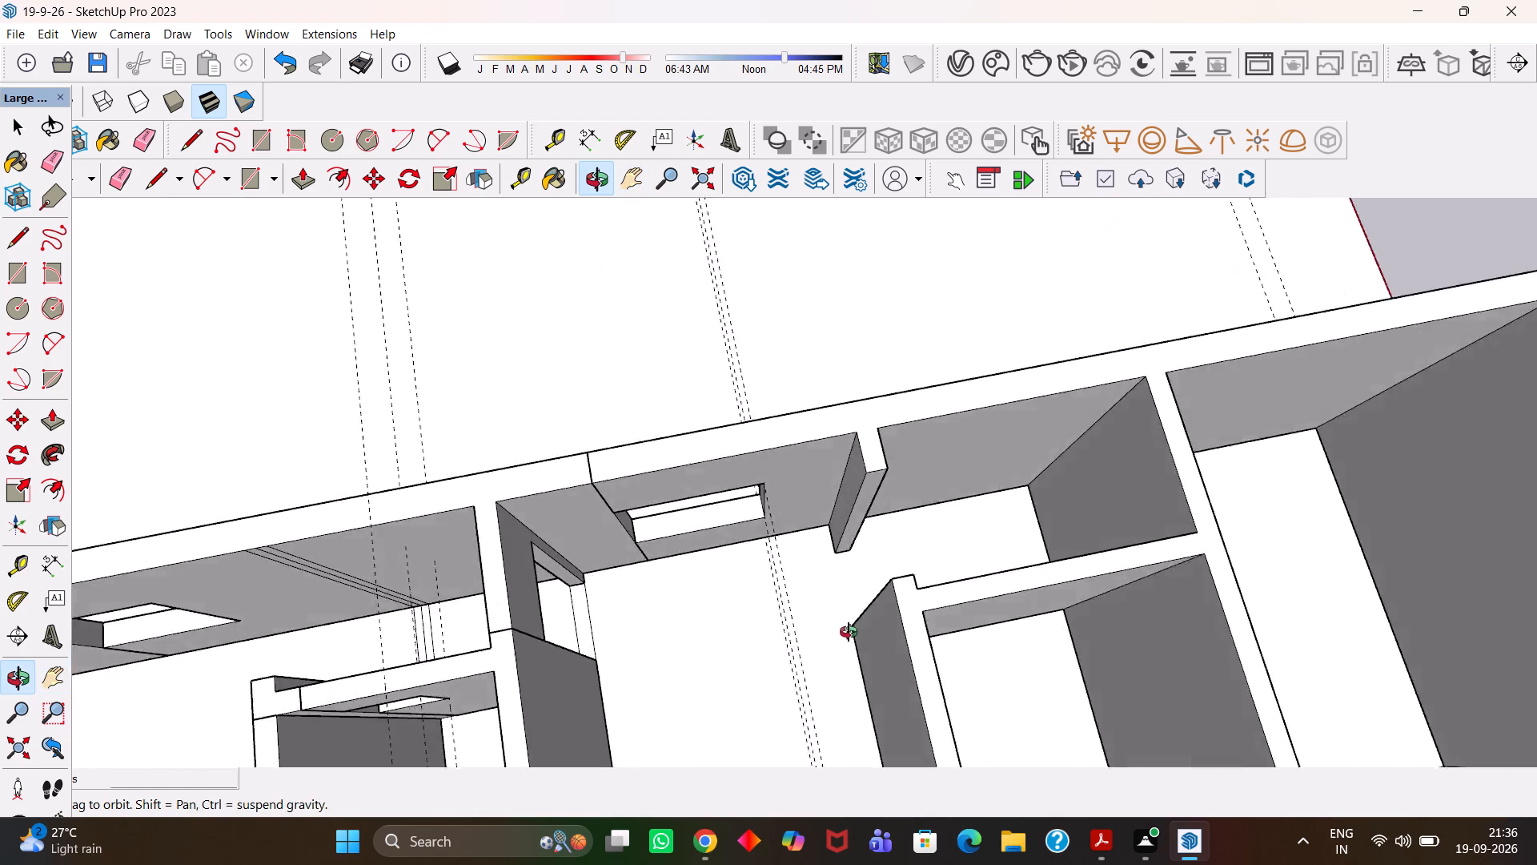
pyautogui.moveTo(849, 632); pyautogui.dragTo(761, 621, button='middle')
pyautogui.scroll(4, 877, 561)
pyautogui.scroll(-11, 877, 540)
pyautogui.moveTo(861, 611); pyautogui.dragTo(920, 511)
pyautogui.scroll(-2, 891, 510)
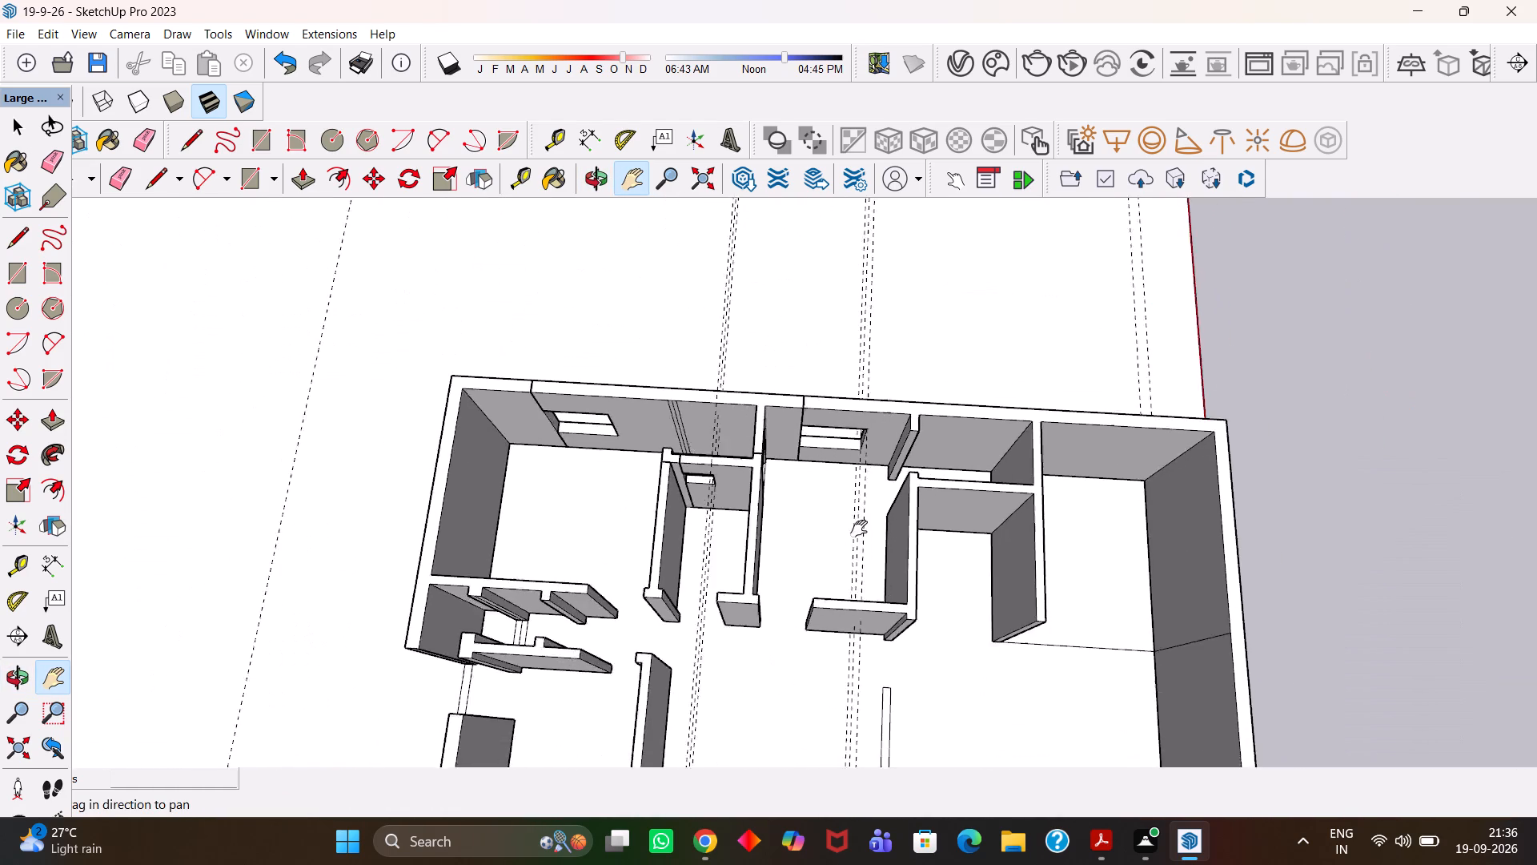
pyautogui.scroll(-2, 859, 529)
pyautogui.moveTo(833, 545); pyautogui.dragTo(853, 471, button='middle')
pyautogui.scroll(3, 850, 475)
pyautogui.moveTo(807, 429); pyautogui.dragTo(856, 514)
pyautogui.middleClick(818, 518)
pyautogui.scroll(1, 818, 518)
pyautogui.press('e')
pyautogui.moveTo(760, 424); pyautogui.dragTo(776, 422)
pyautogui.moveTo(893, 430); pyautogui.dragTo(950, 437)
pyautogui.moveTo(1120, 432); pyautogui.dragTo(1198, 432)
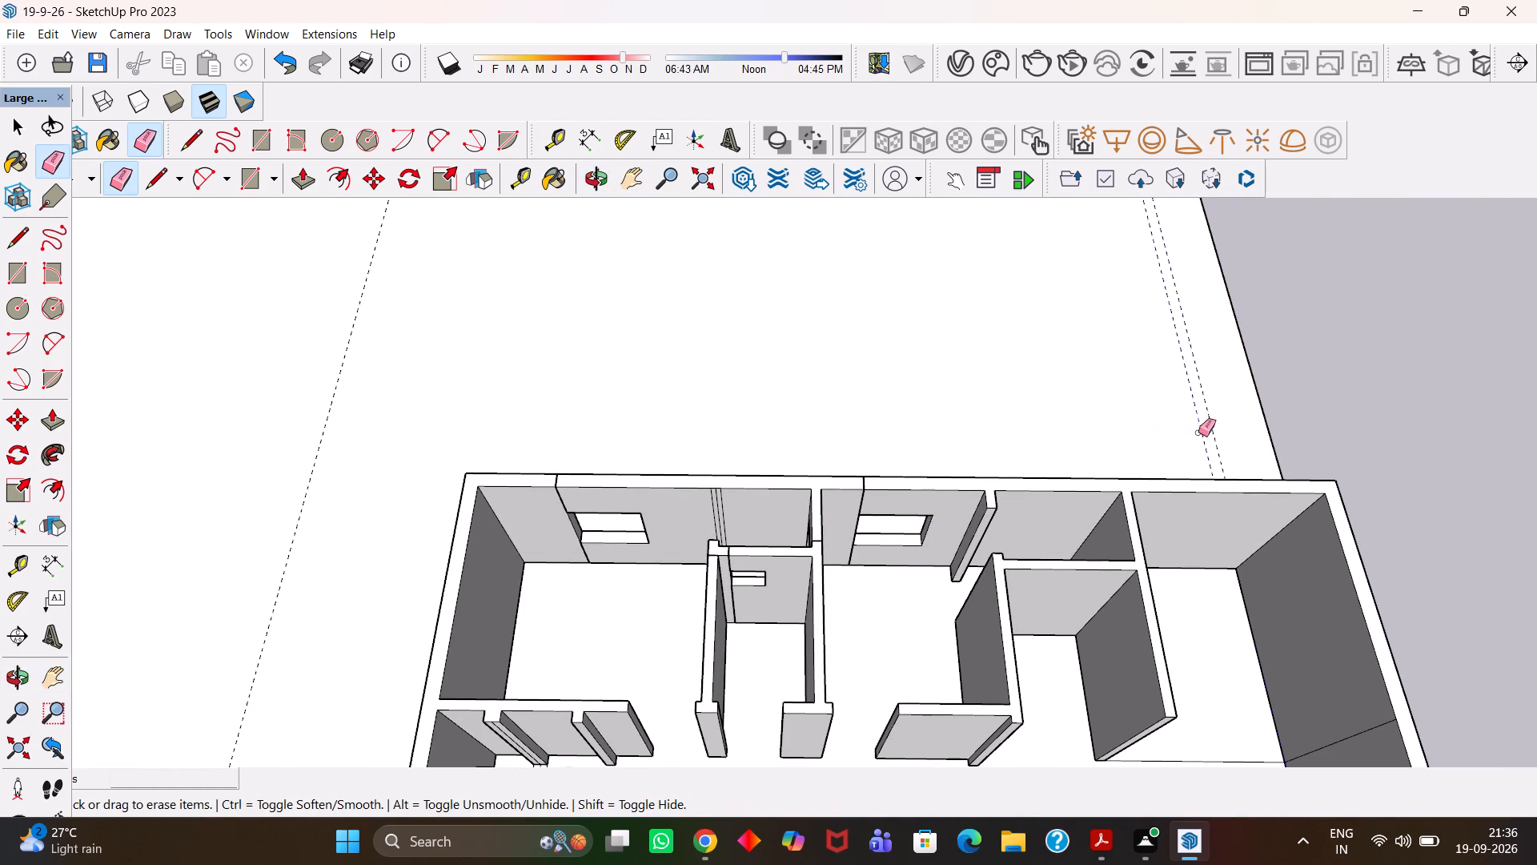
pyautogui.moveTo(1198, 432); pyautogui.dragTo(1217, 432)
pyautogui.press('h')
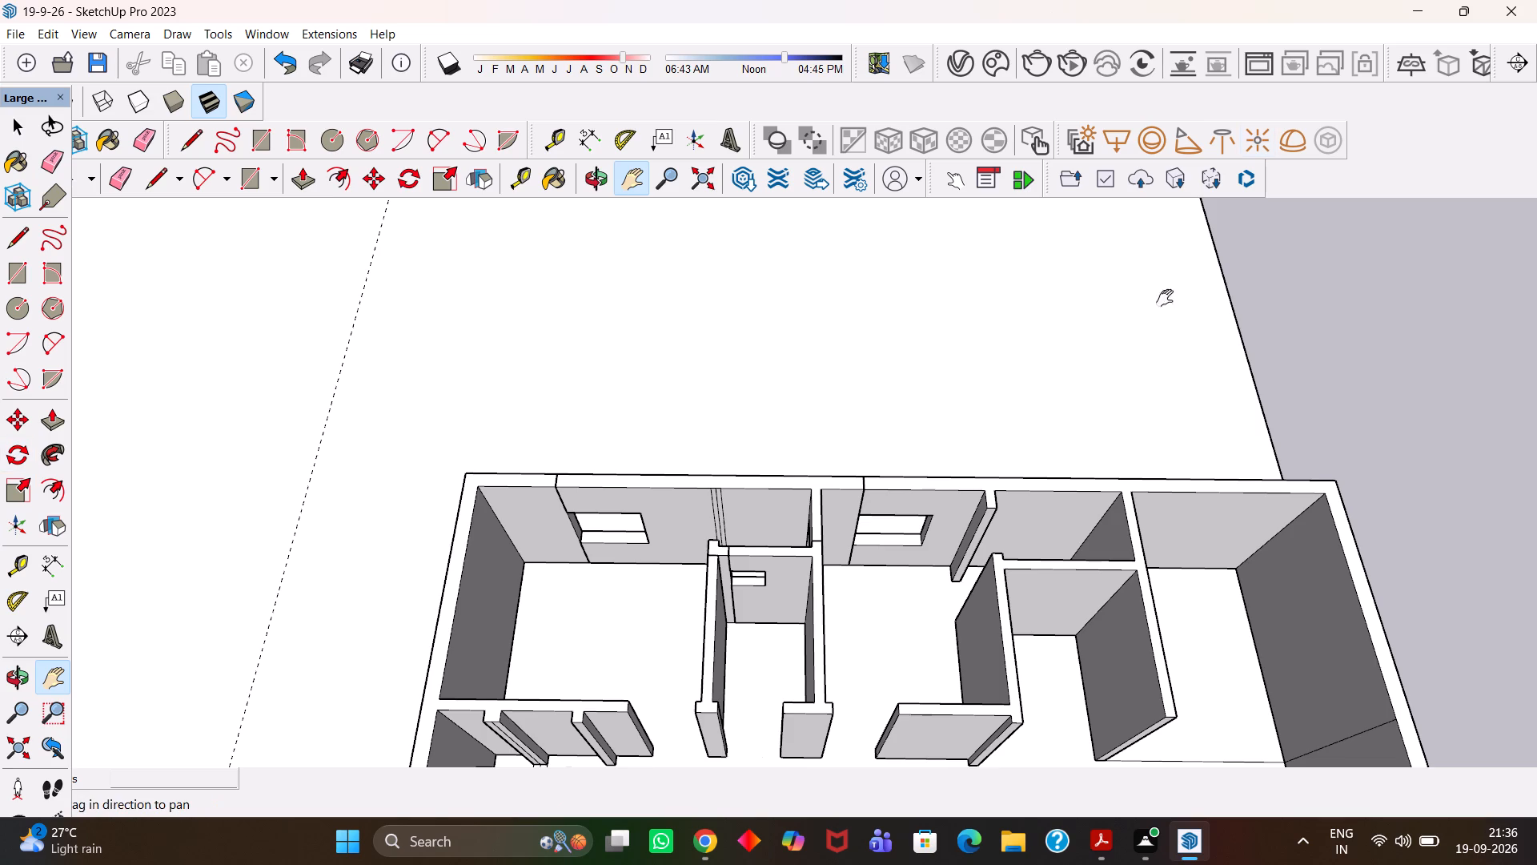
# Erase the edge separating the thin partition strip from the front wall strip so they merge into one L-shaped face.
pyautogui.scroll(-4, 1017, 445)
pyautogui.moveTo(1010, 488); pyautogui.dragTo(953, 288)
pyautogui.scroll(-5, 941, 312)
pyautogui.scroll(10, 1065, 515)
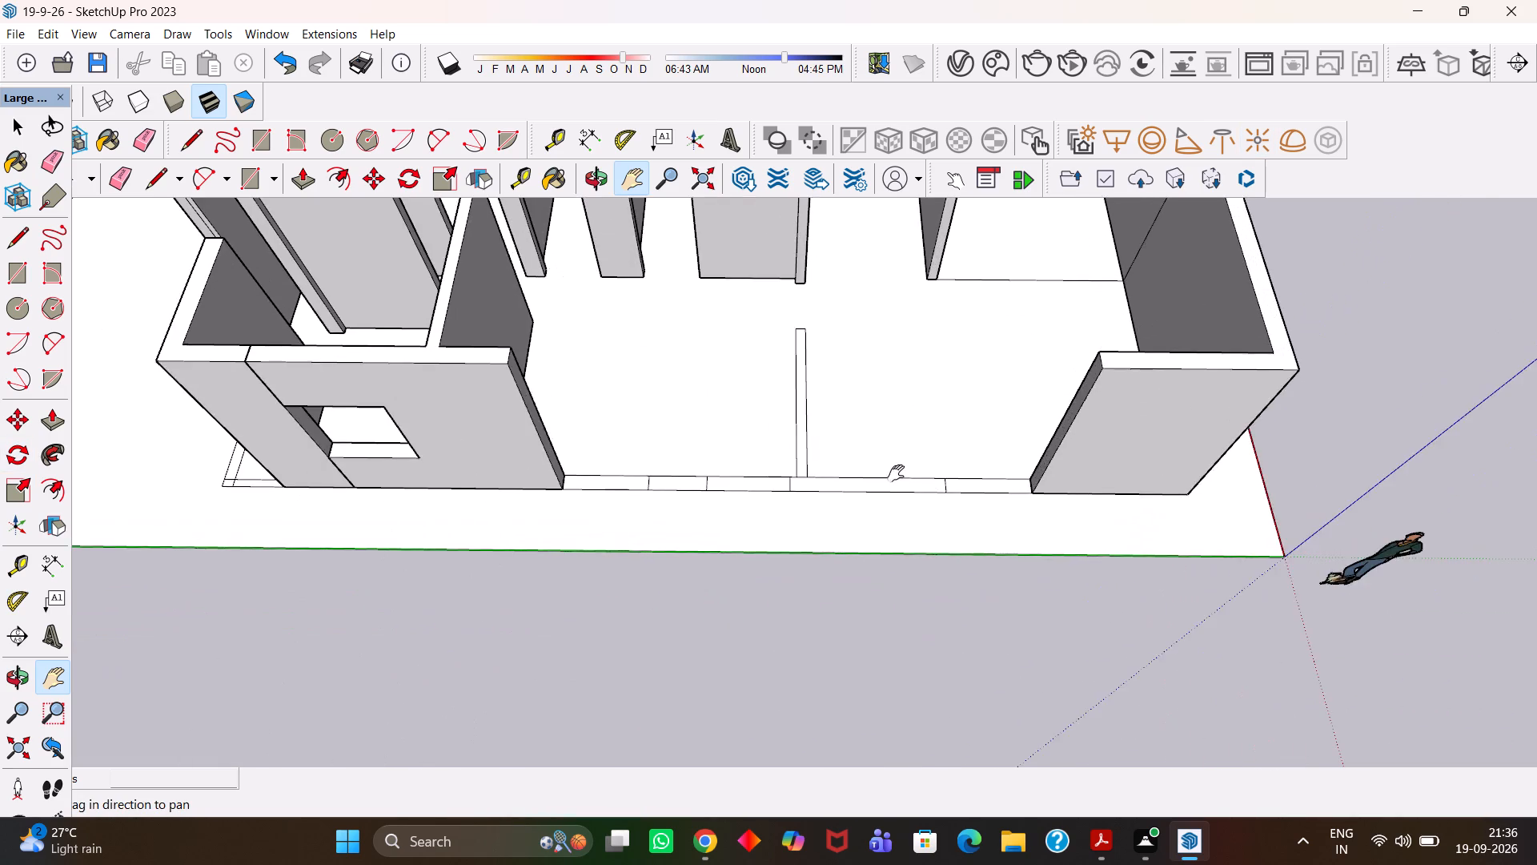
pyautogui.moveTo(893, 473); pyautogui.dragTo(926, 492)
pyautogui.scroll(3, 934, 517)
pyautogui.press('space')
pyautogui.click(888, 510)
pyautogui.click(889, 505)
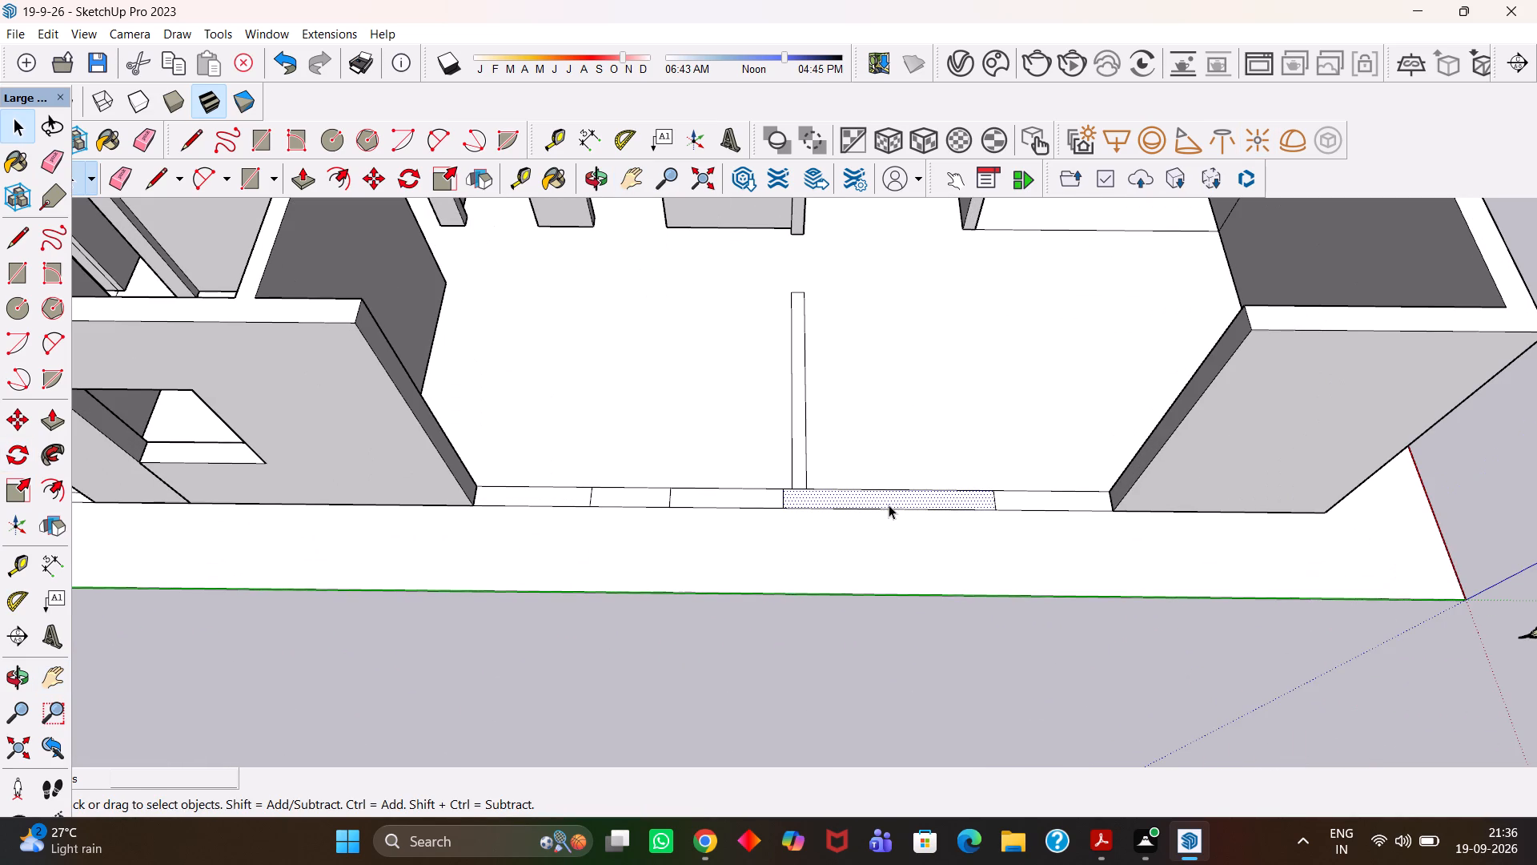
pyautogui.click(889, 504)
pyautogui.scroll(6, 825, 493)
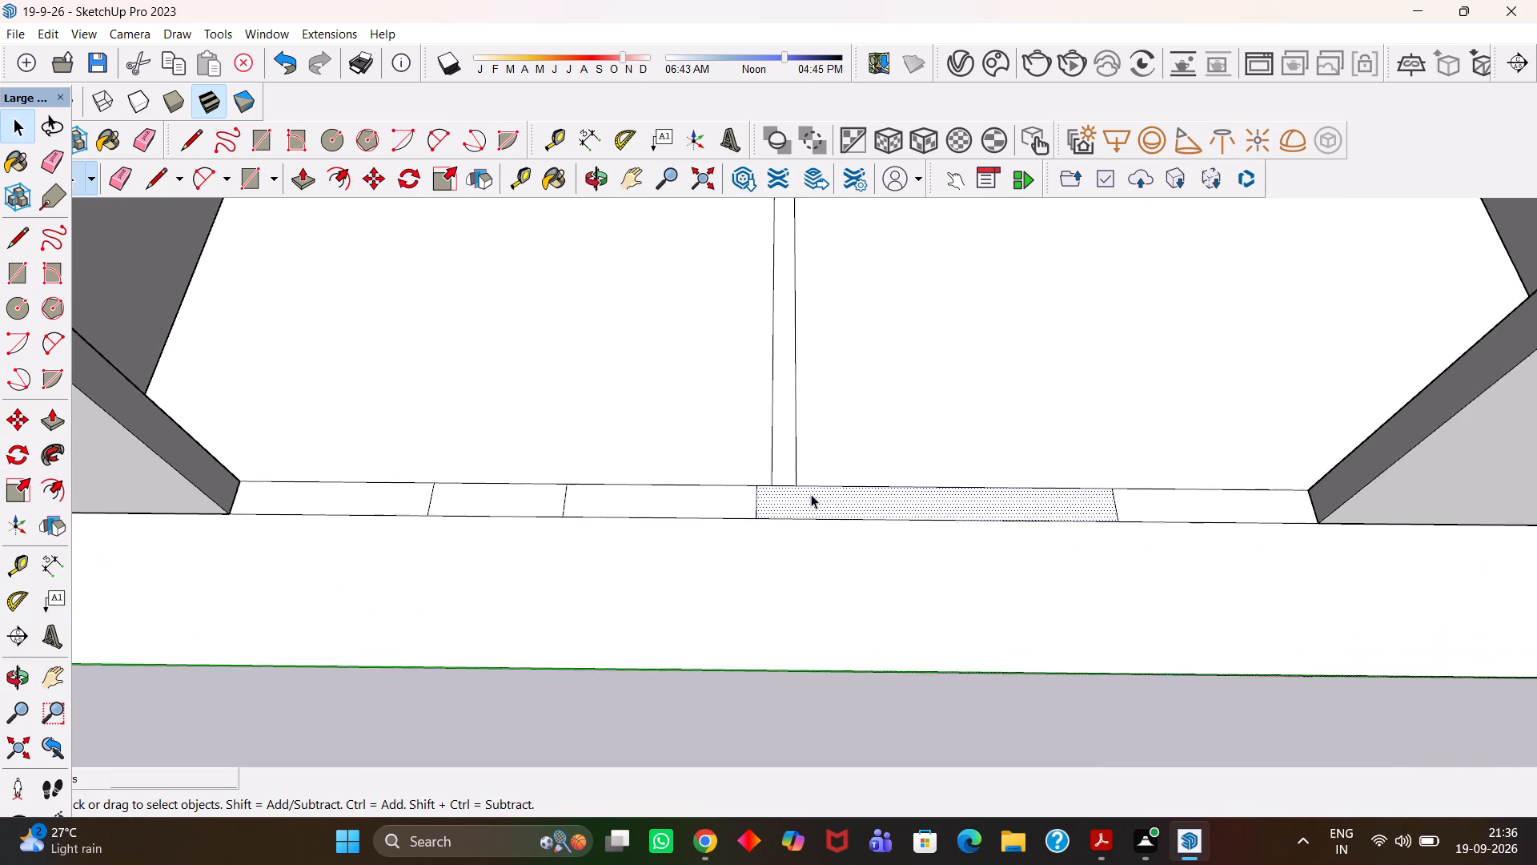
pyautogui.scroll(2, 811, 494)
pyautogui.press('e')
pyautogui.moveTo(784, 489); pyautogui.dragTo(773, 482)
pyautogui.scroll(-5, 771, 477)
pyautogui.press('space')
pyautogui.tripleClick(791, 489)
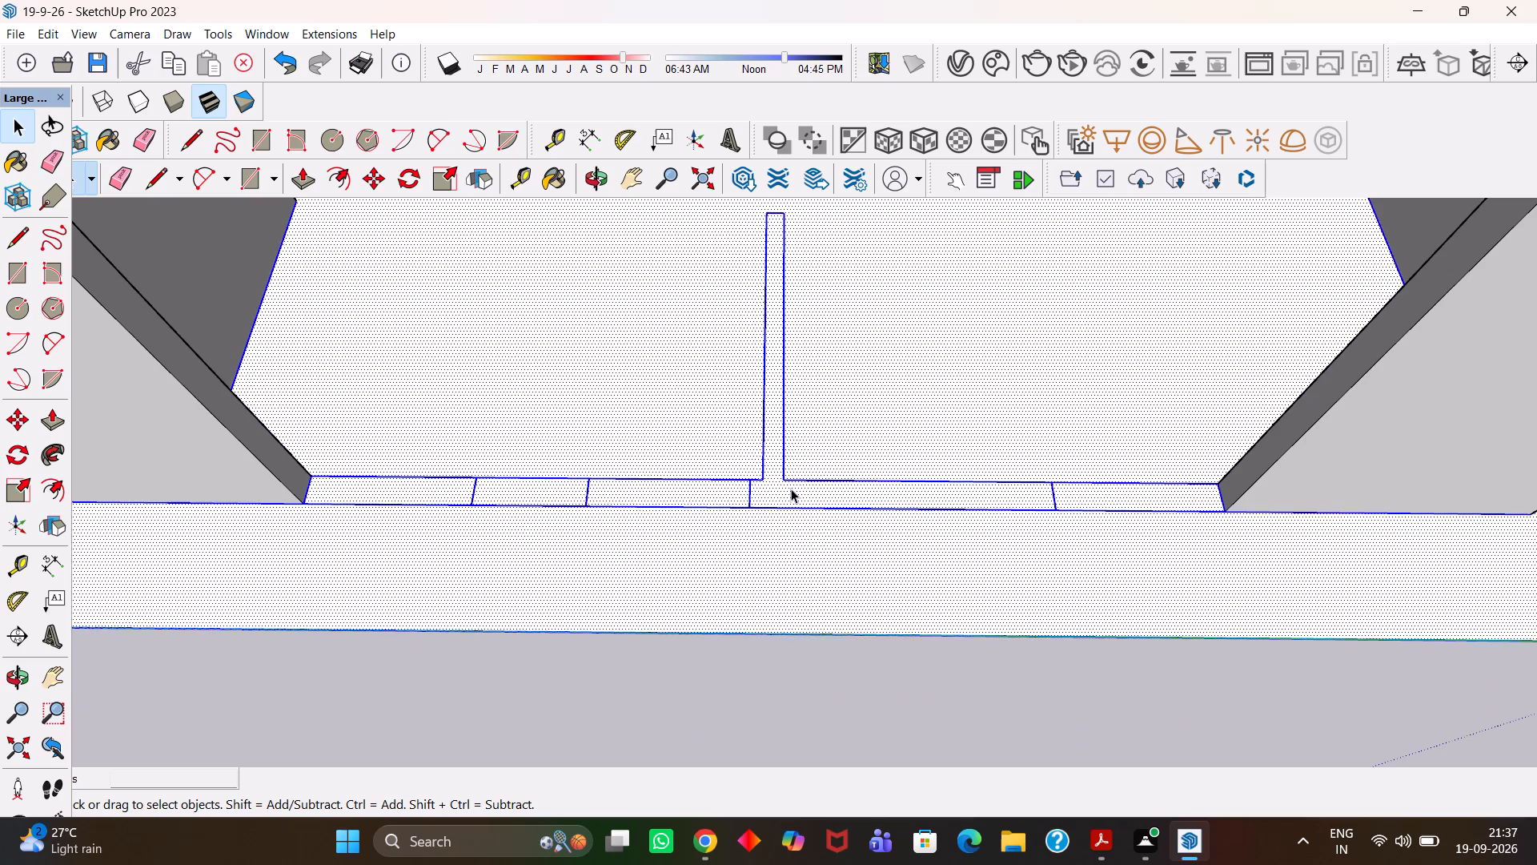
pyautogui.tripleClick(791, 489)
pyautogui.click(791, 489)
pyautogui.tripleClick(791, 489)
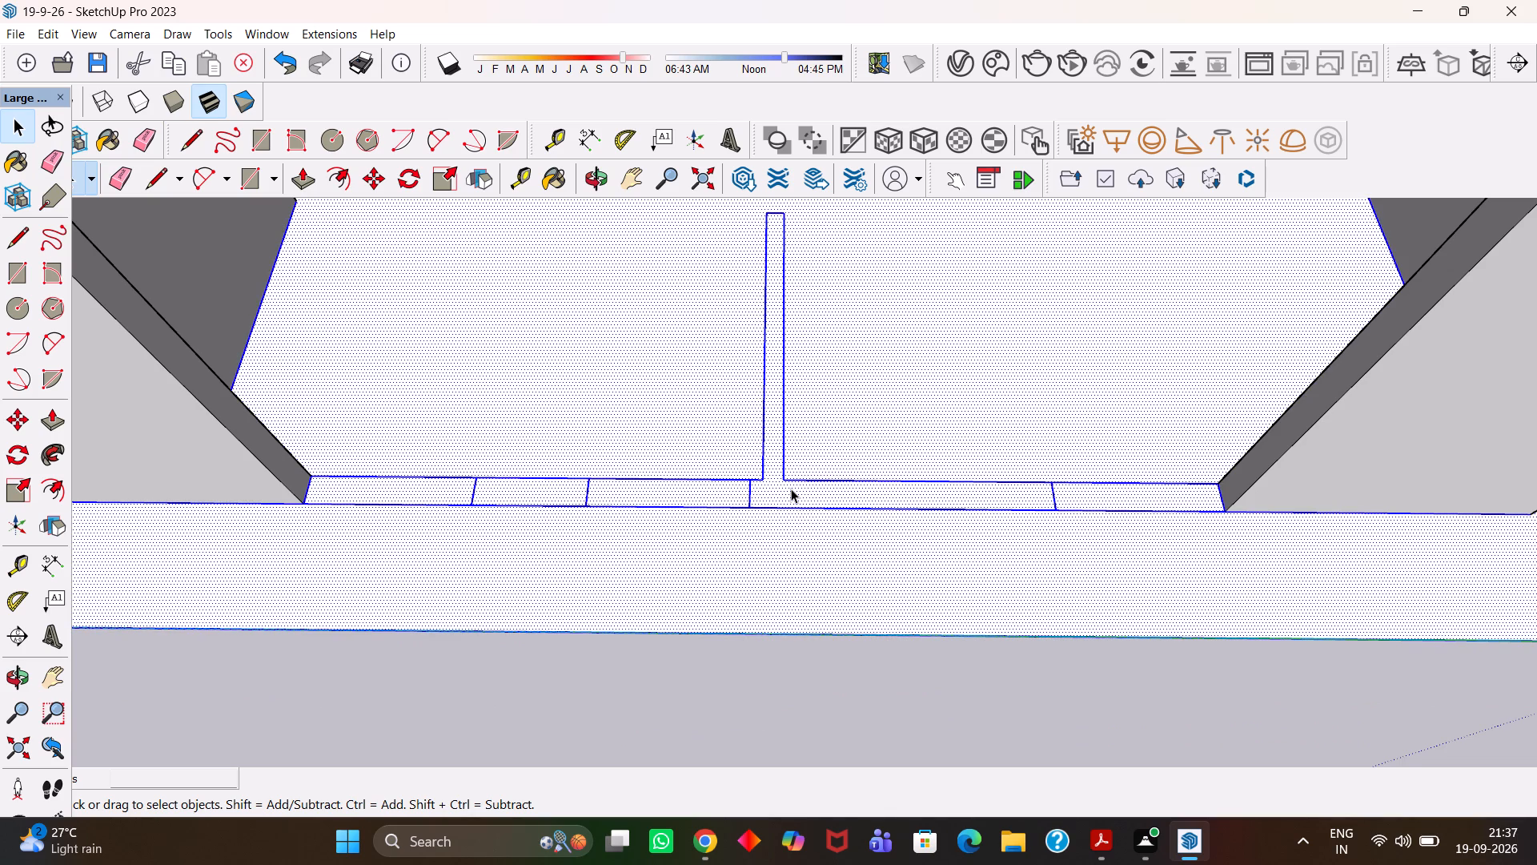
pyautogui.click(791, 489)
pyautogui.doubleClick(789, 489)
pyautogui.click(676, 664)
# Make a group of the merged L-shaped floor face and its edges.
pyautogui.scroll(3, 840, 510)
pyautogui.doubleClick(798, 495)
pyautogui.rightClick(791, 488)
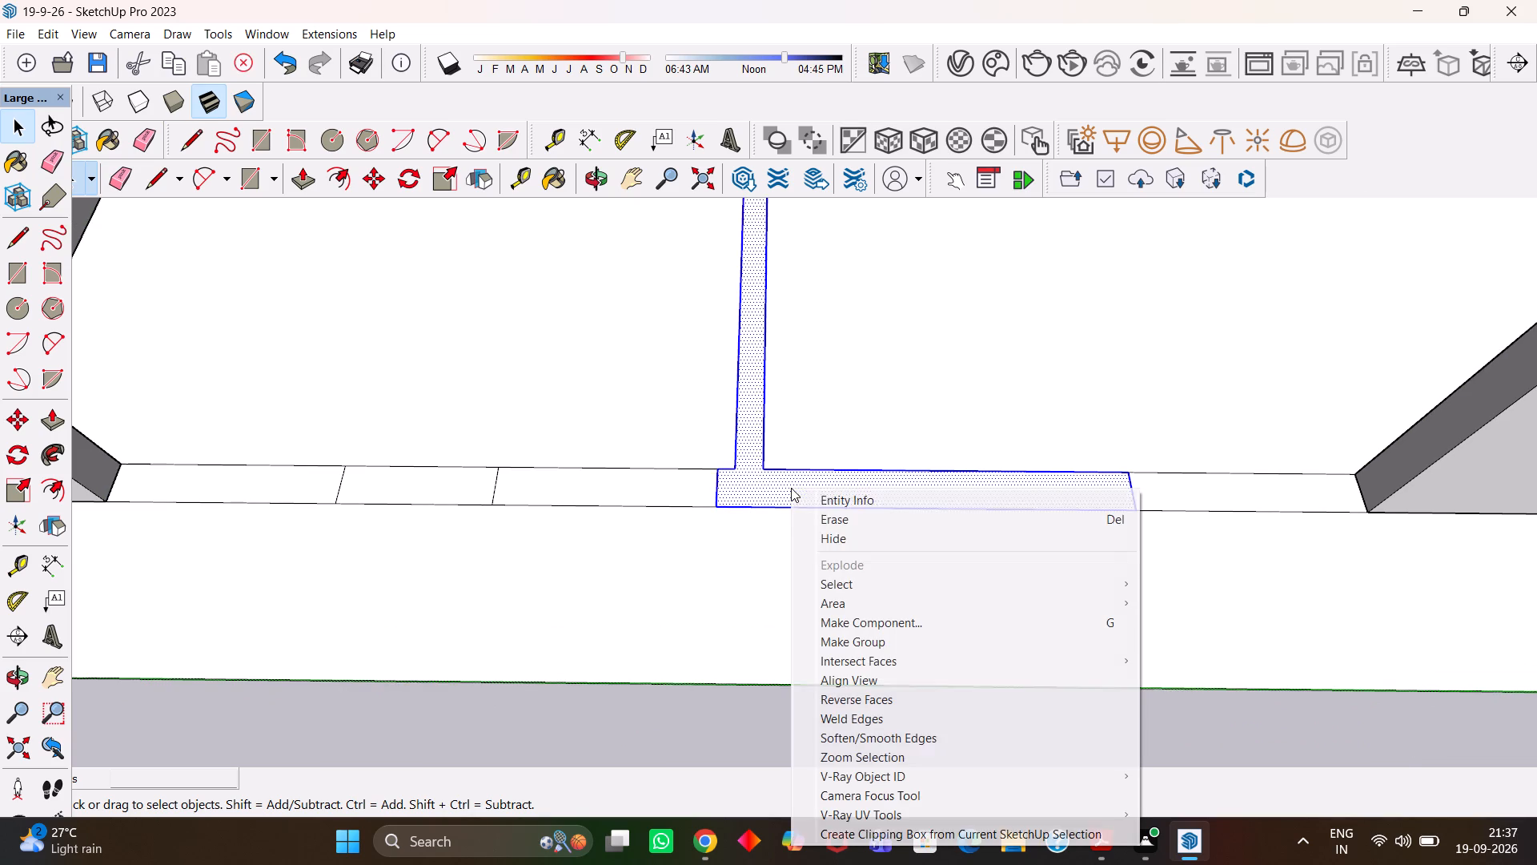
pyautogui.click(867, 641)
# Open the new group, Push/Pull the L-shaped face up 10', and exit the group.
pyautogui.scroll(-4, 845, 533)
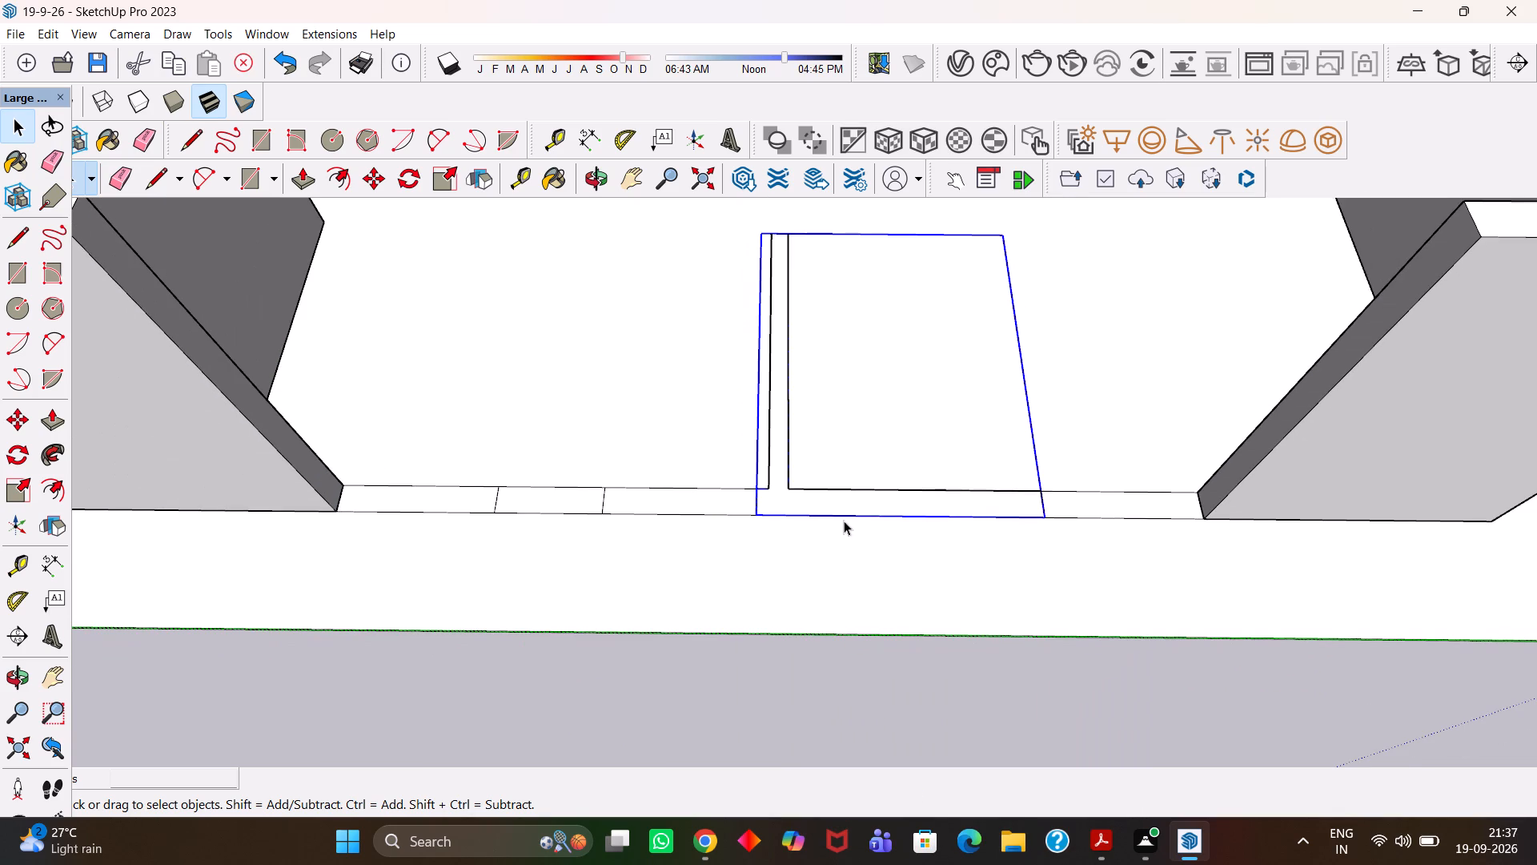
pyautogui.tripleClick(844, 501)
pyautogui.press('p')
pyautogui.click(848, 502)
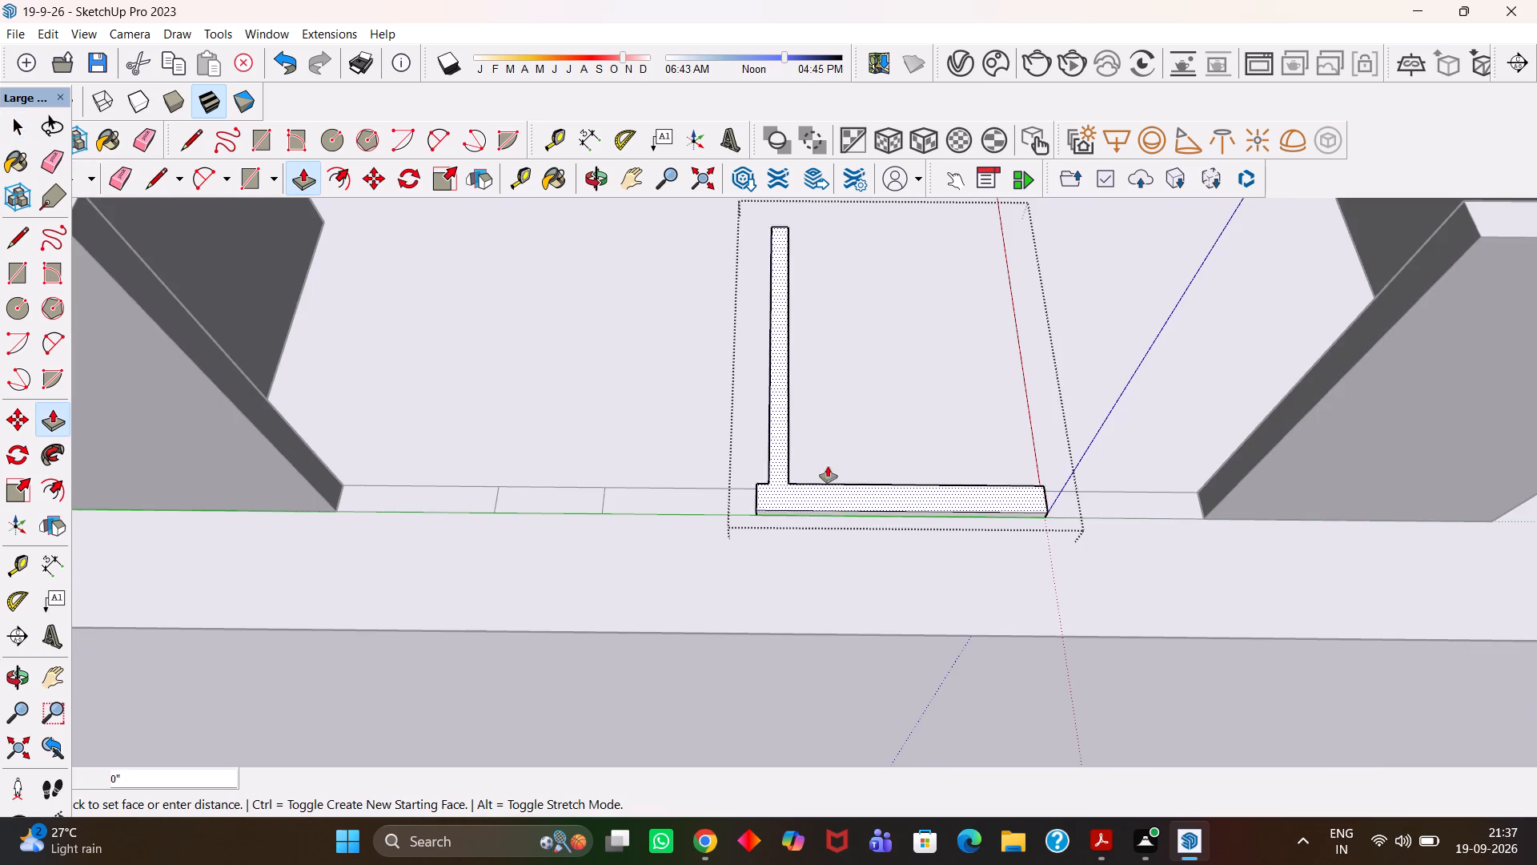
pyautogui.write("10'")
pyautogui.press('Return')
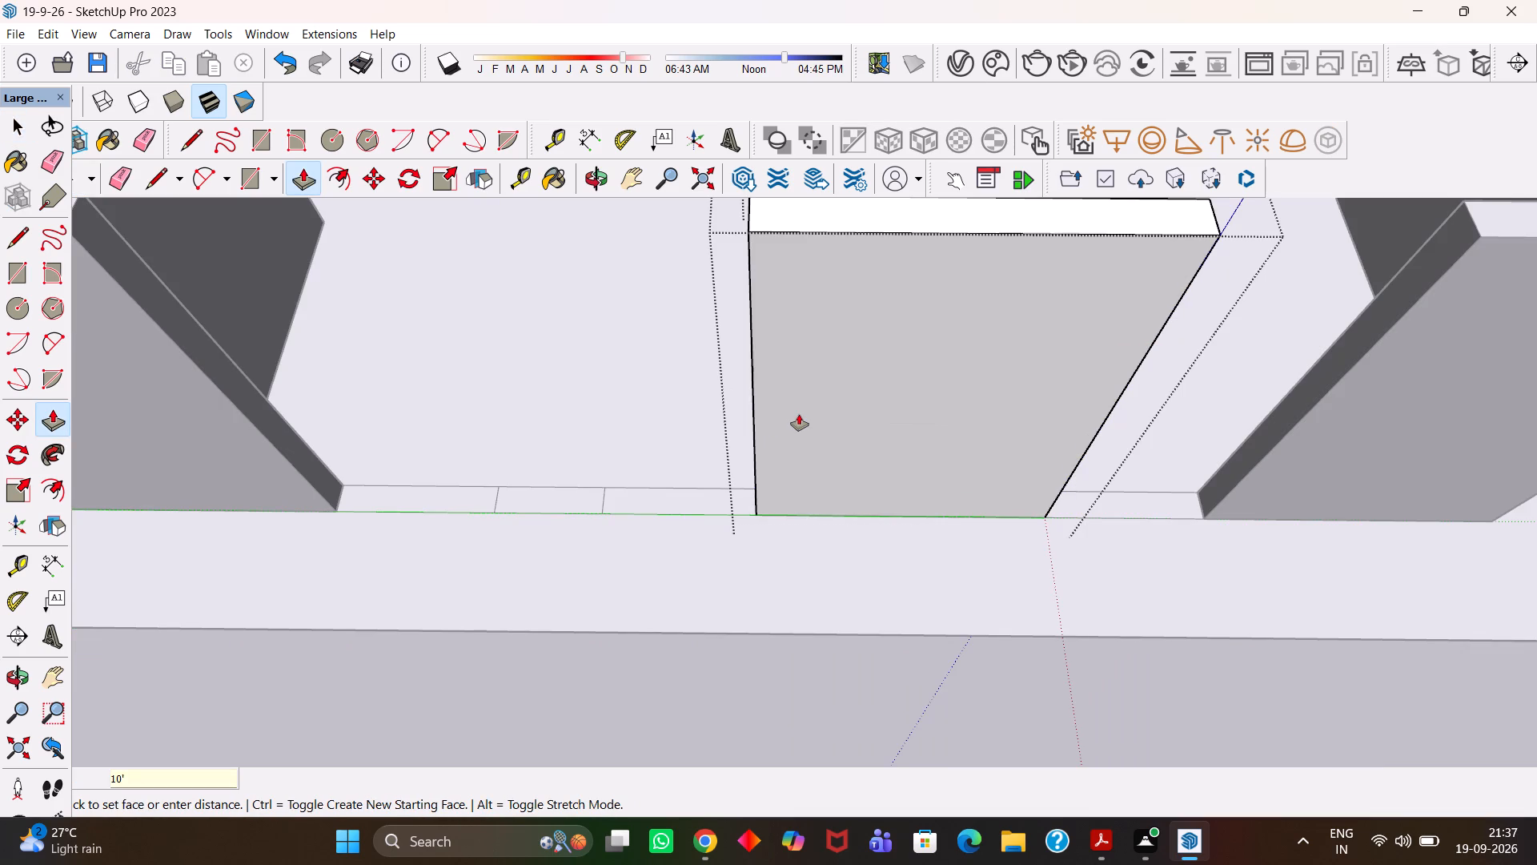
pyautogui.scroll(-15, 801, 391)
pyautogui.press('h')
pyautogui.scroll(3, 844, 477)
pyautogui.moveTo(843, 480); pyautogui.dragTo(889, 482, button='middle')
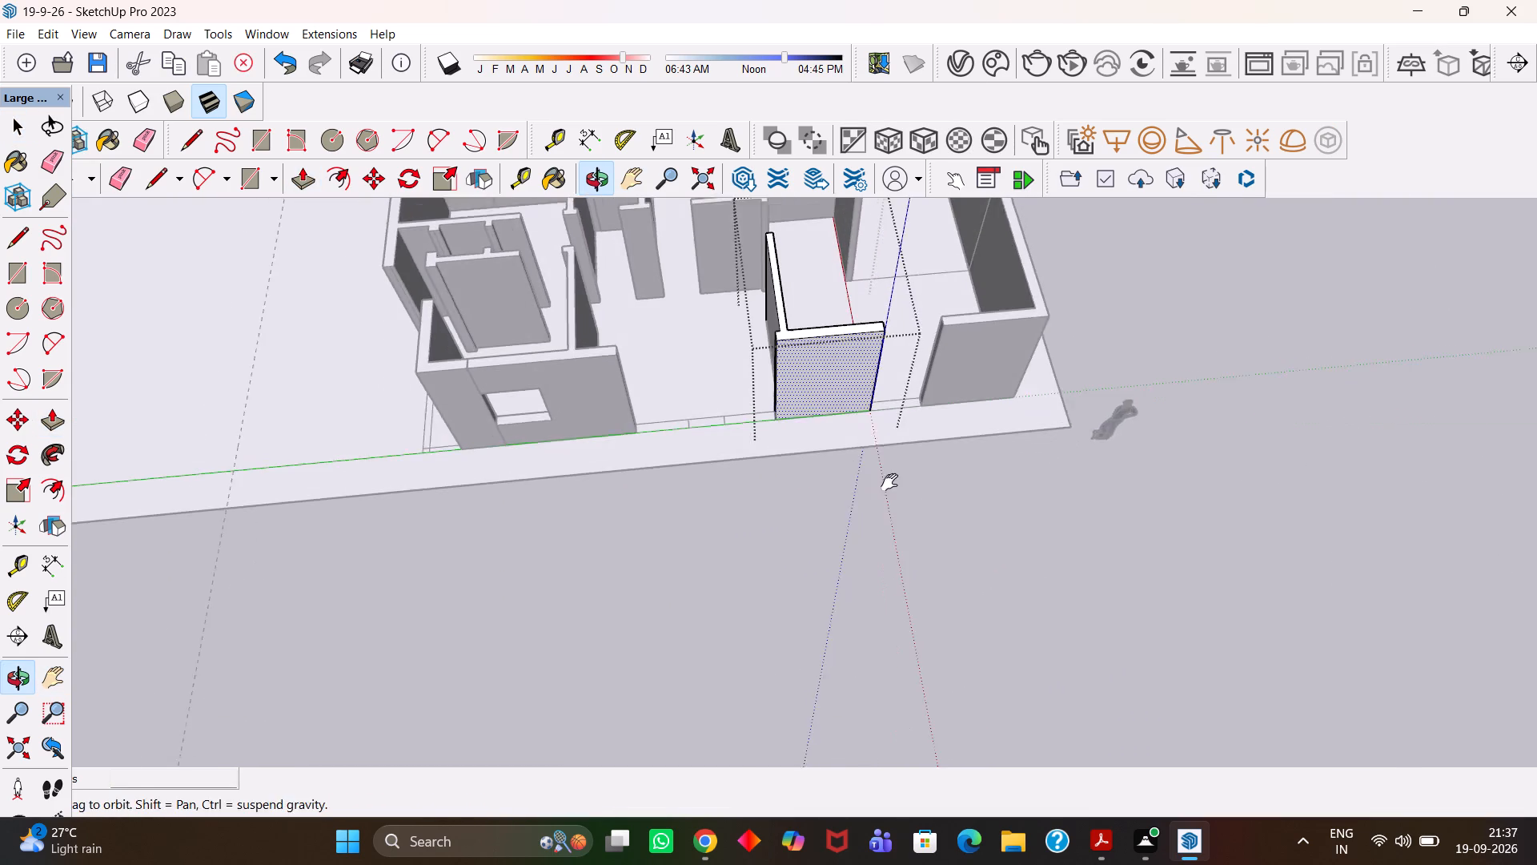
pyautogui.press('space')
pyautogui.click(1063, 562)
# Add a guide along the base of the front corner wall's end face and another 3' above it.
pyautogui.scroll(4, 920, 405)
pyautogui.moveTo(879, 395); pyautogui.dragTo(923, 387, button='middle')
pyautogui.scroll(2, 923, 387)
pyautogui.press('h')
pyautogui.moveTo(921, 377); pyautogui.dragTo(896, 531)
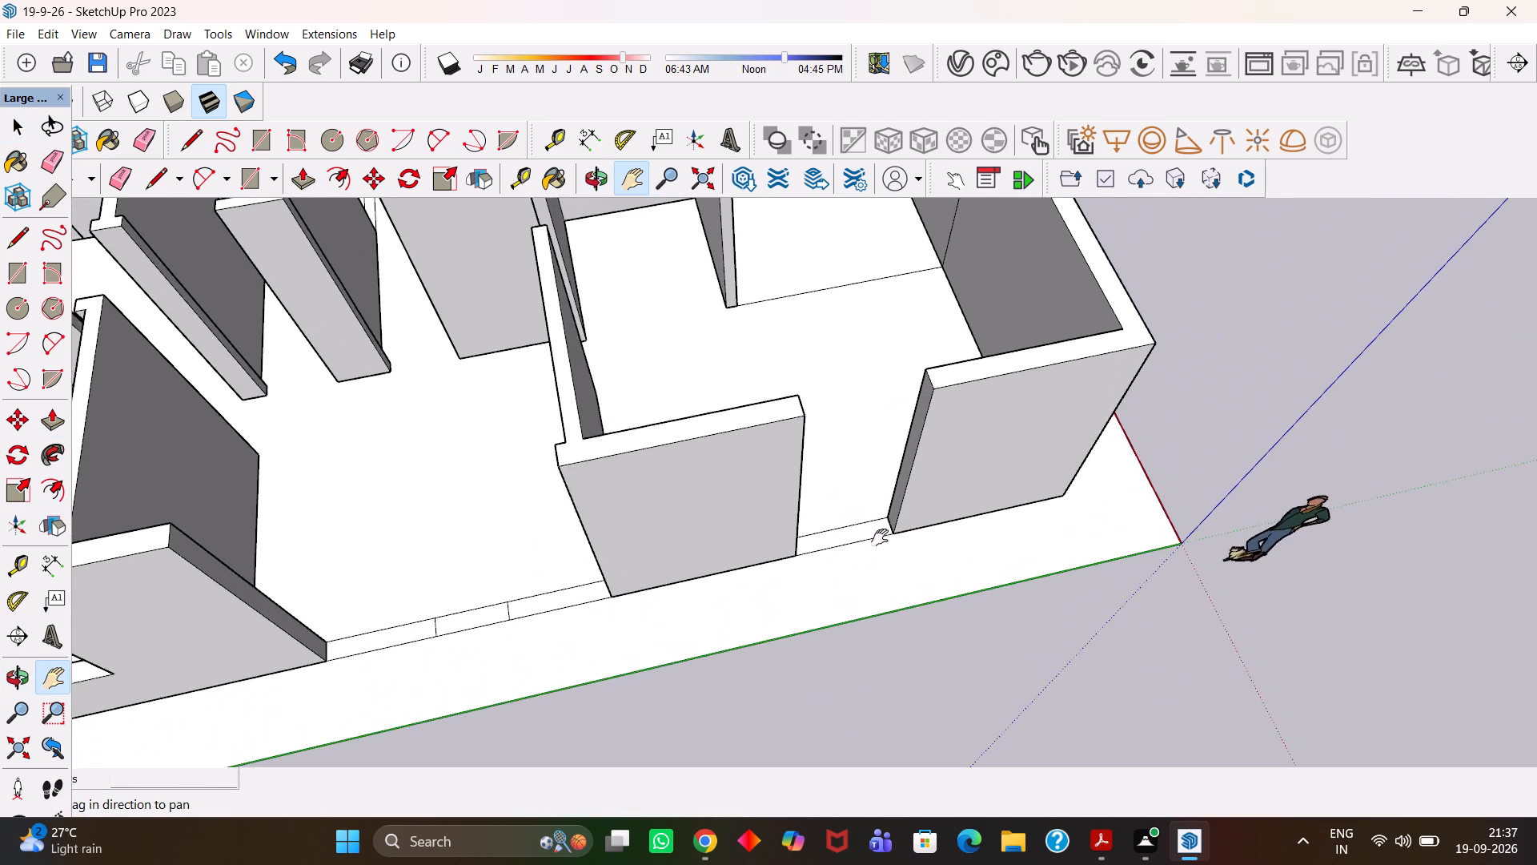
pyautogui.moveTo(876, 523); pyautogui.dragTo(947, 513, button='middle')
pyautogui.scroll(5, 876, 523)
pyautogui.moveTo(871, 489); pyautogui.dragTo(892, 529)
pyautogui.scroll(3, 867, 549)
pyautogui.press('t')
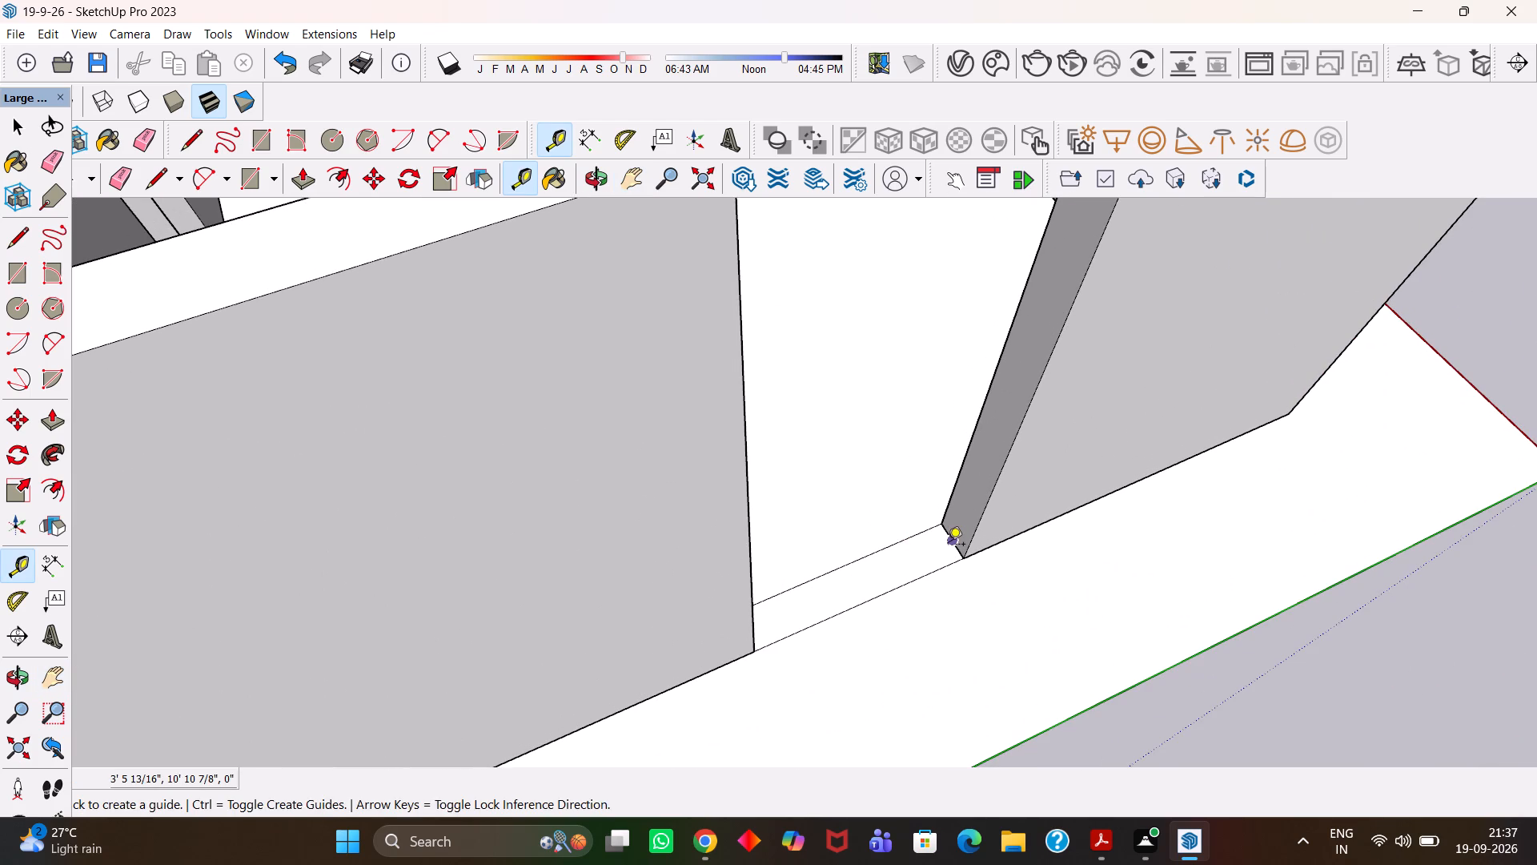
pyautogui.doubleClick(948, 545)
pyautogui.click(928, 505)
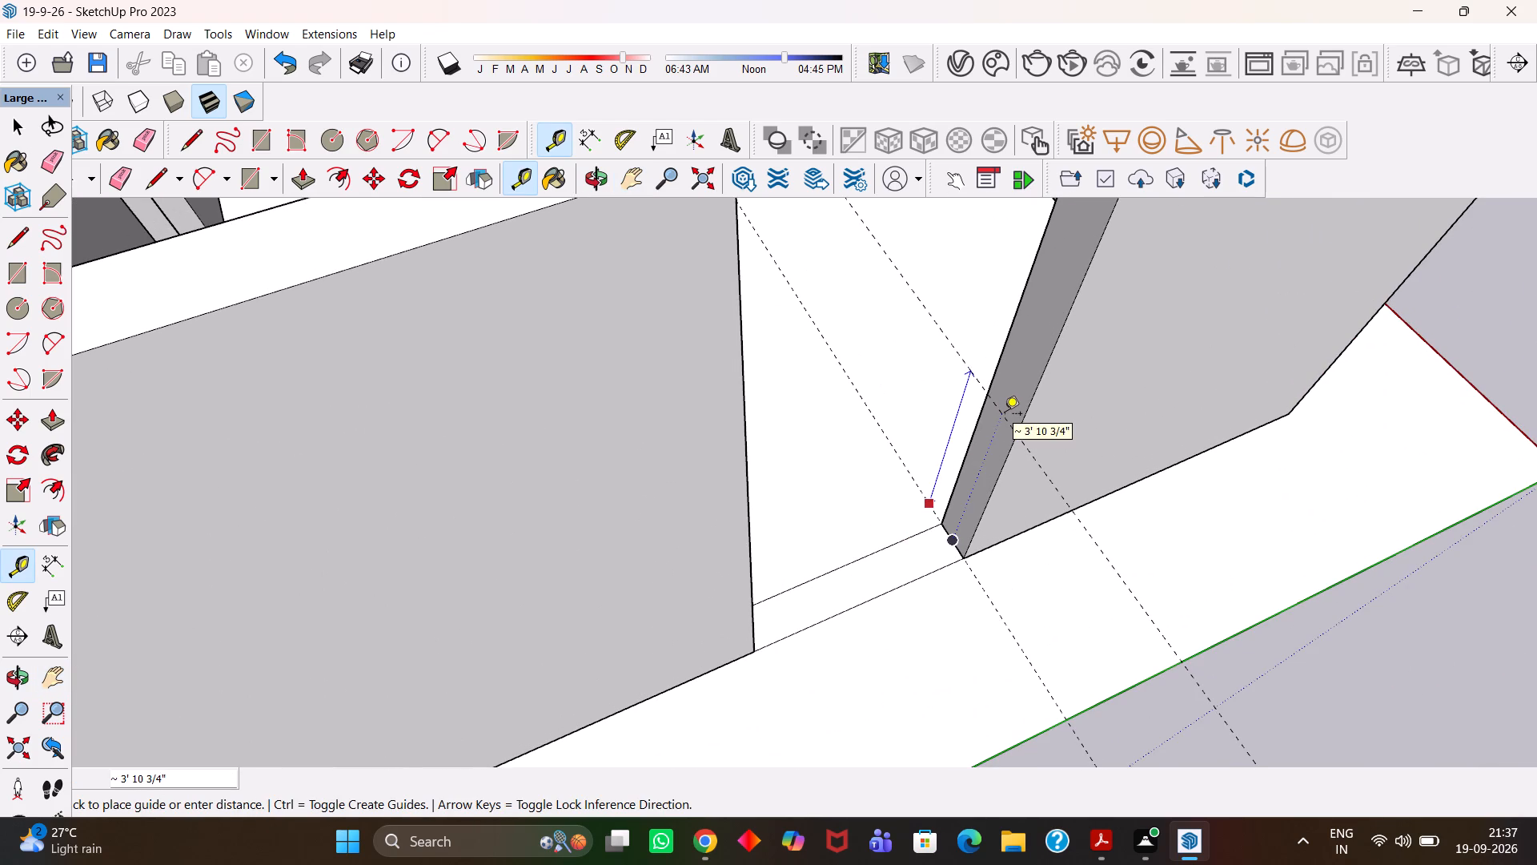
pyautogui.write("3'")
pyautogui.press('Return')
# Add a guide 4' above the 3' guide on the front corner wall's end face.
pyautogui.press('h')
pyautogui.scroll(-2, 1009, 413)
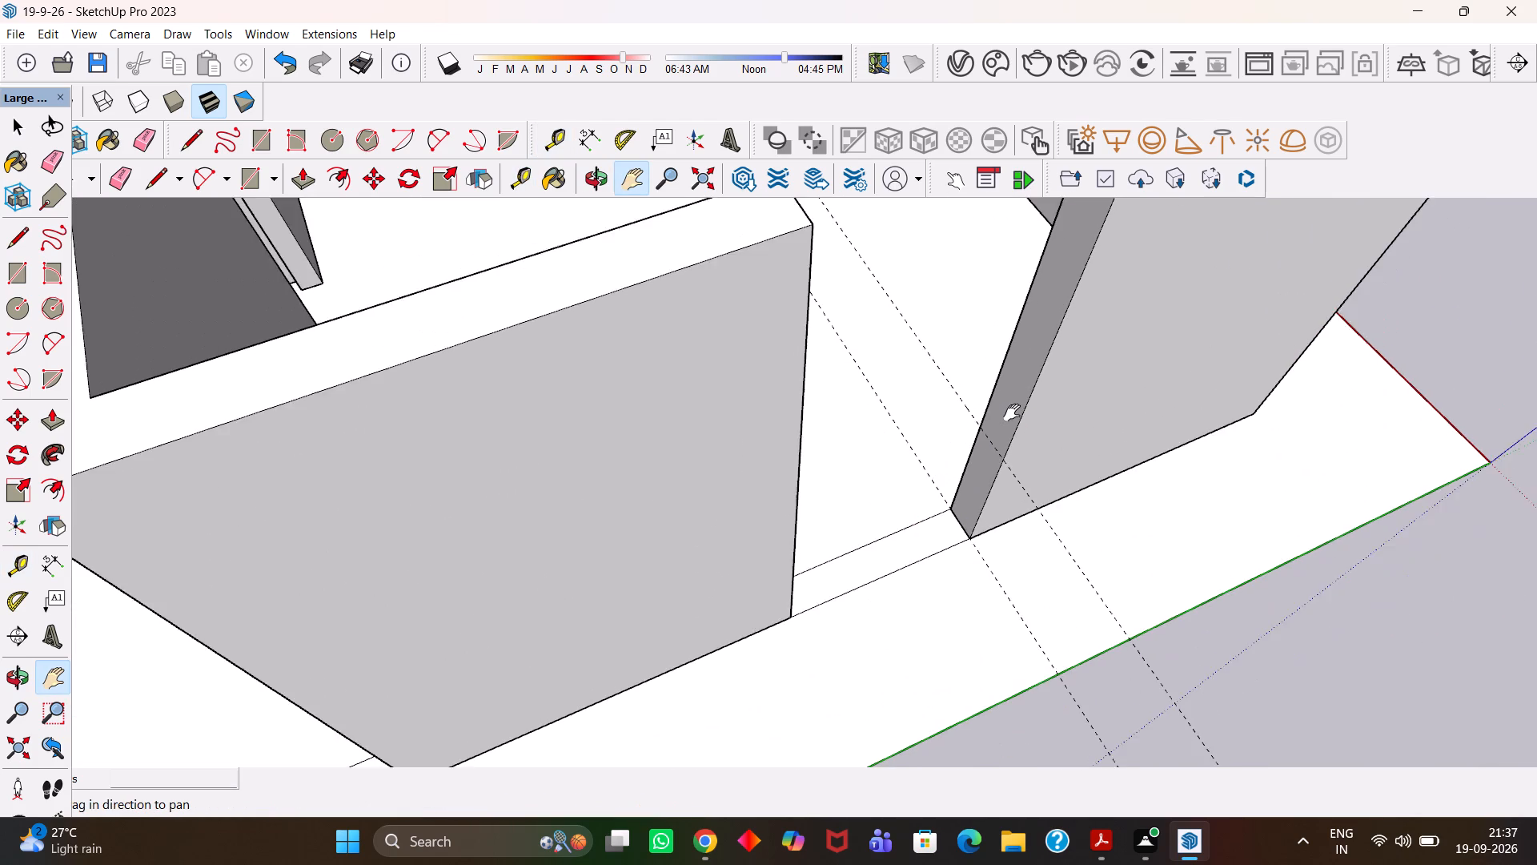
pyautogui.moveTo(1012, 412); pyautogui.dragTo(955, 494)
pyautogui.scroll(3, 925, 498)
pyautogui.scroll(-5, 912, 501)
pyautogui.moveTo(909, 478); pyautogui.dragTo(984, 427, button='middle')
pyautogui.scroll(-2, 984, 427)
pyautogui.moveTo(969, 419); pyautogui.dragTo(934, 475)
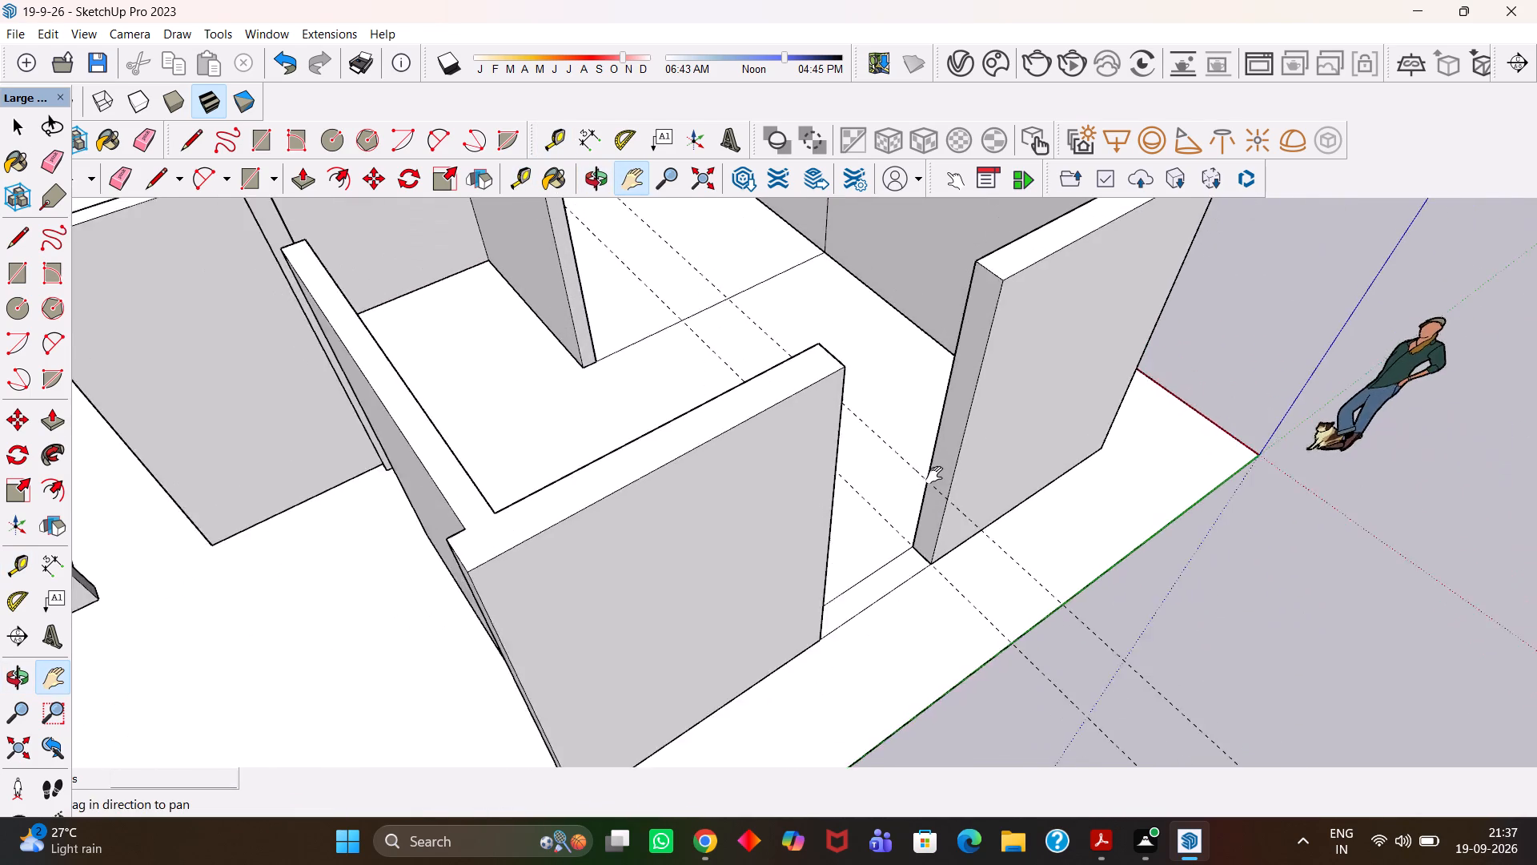
pyautogui.moveTo(934, 475); pyautogui.dragTo(906, 517)
pyautogui.moveTo(898, 533); pyautogui.dragTo(858, 529, button='middle')
pyautogui.scroll(5, 858, 529)
pyautogui.press('t')
pyautogui.click(846, 530)
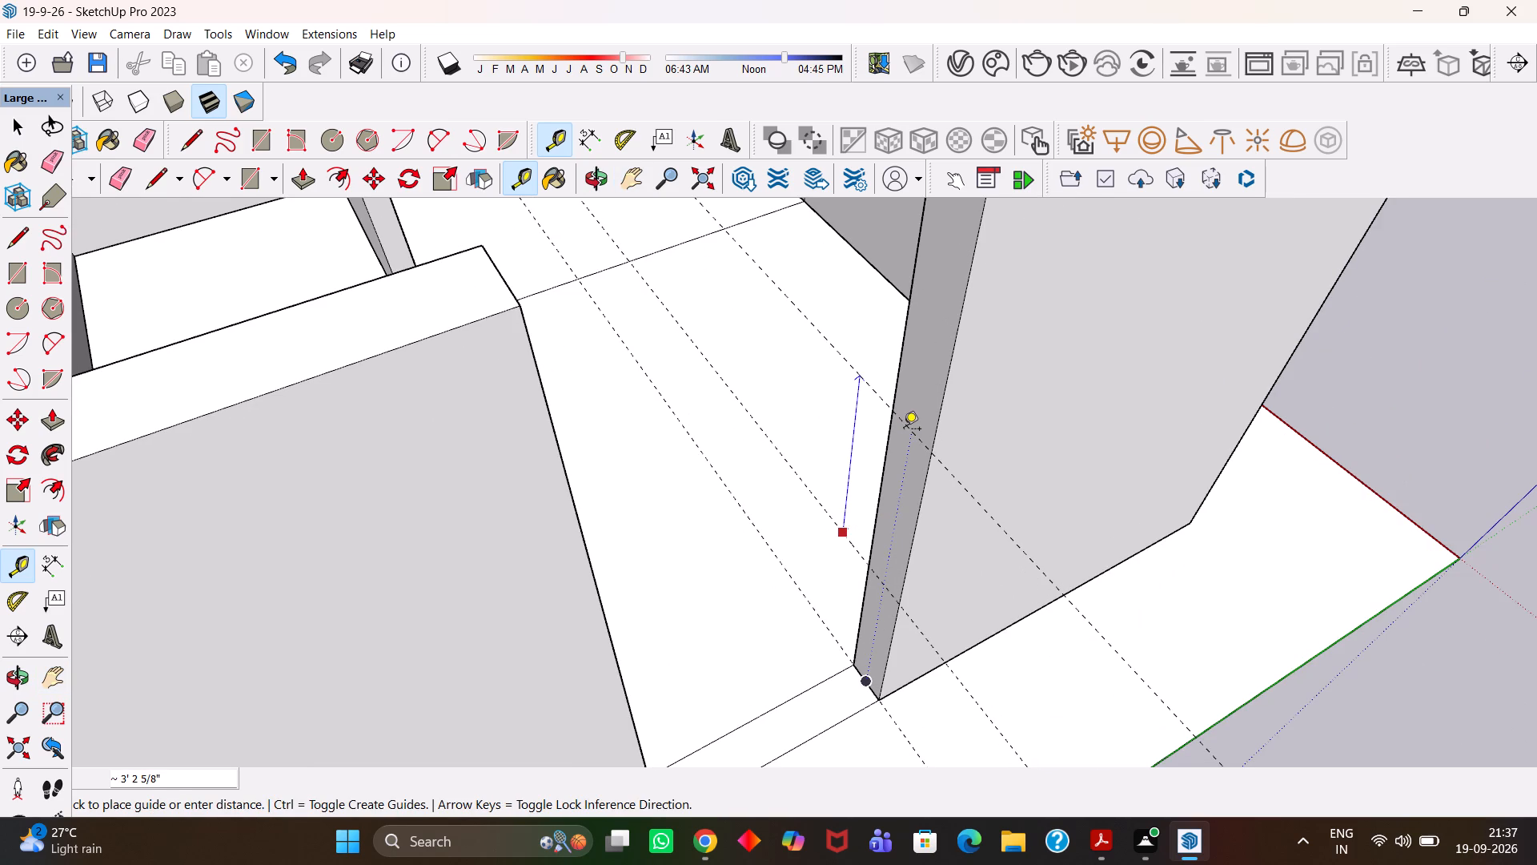
pyautogui.write("4'")
pyautogui.press('Return')
pyautogui.press('h')
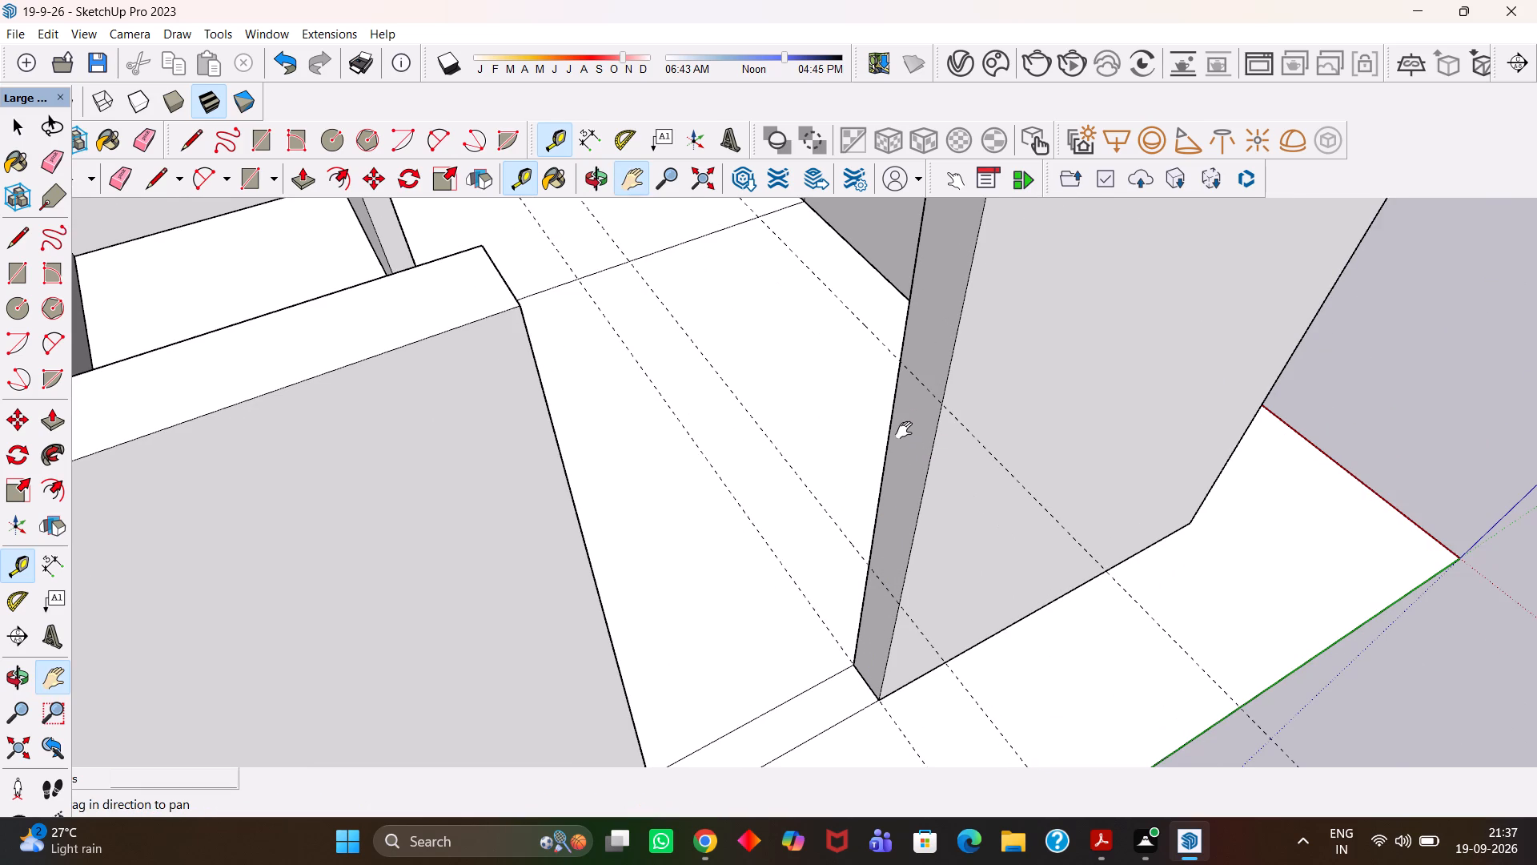
# Open the front corner wall group and draw a 4' by 9" rectangle between the two upper guides on its end face.
pyautogui.scroll(4, 904, 430)
pyautogui.scroll(-6, 904, 430)
pyautogui.press('space')
pyautogui.click(902, 476)
pyautogui.click(902, 476)
pyautogui.scroll(1, 901, 478)
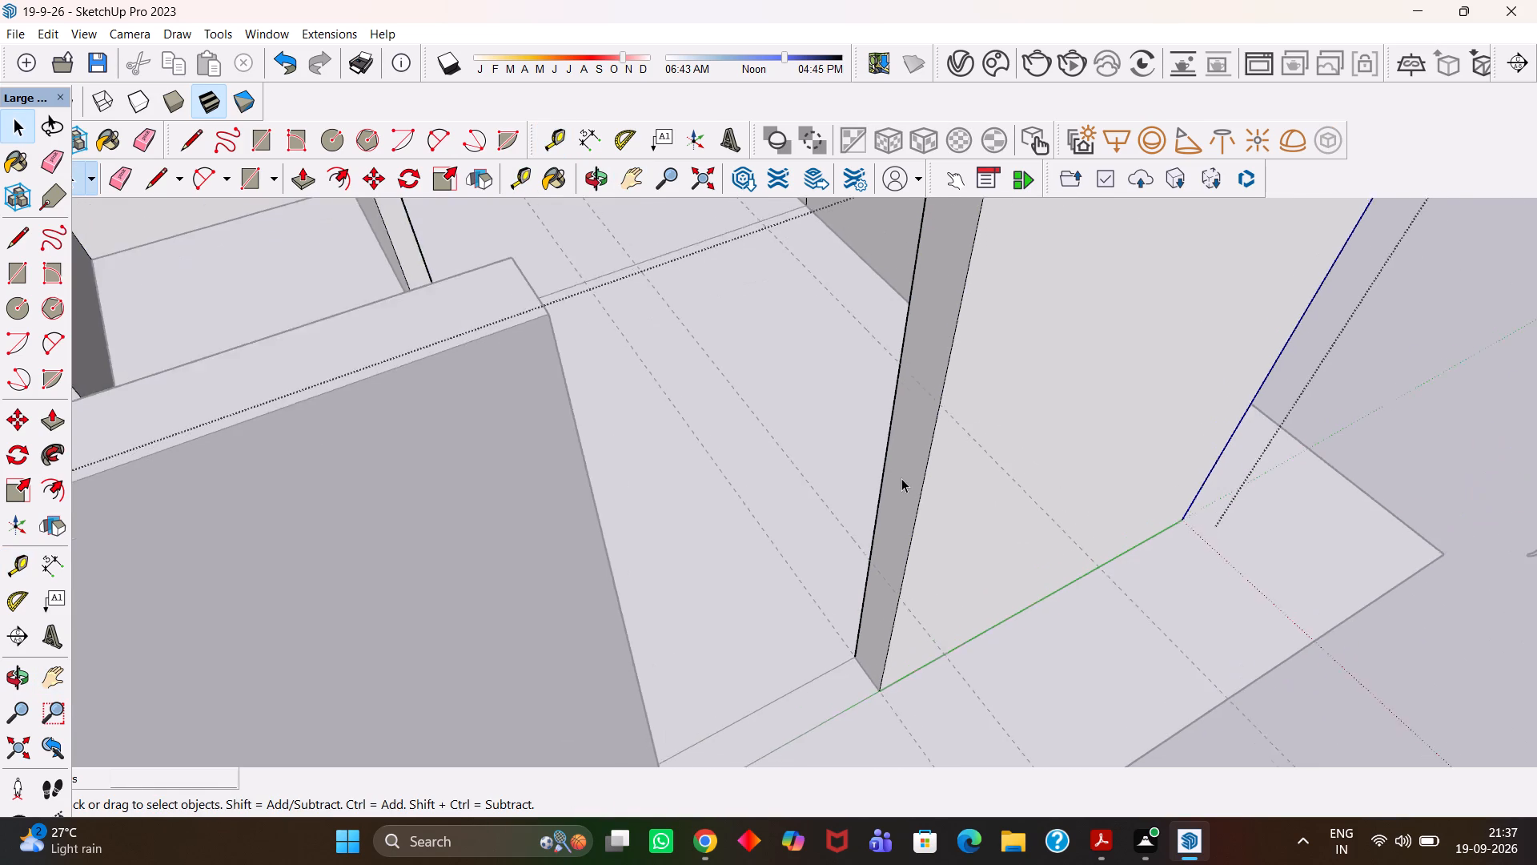
pyautogui.scroll(1, 901, 478)
pyautogui.press('r')
pyautogui.click(868, 572)
pyautogui.moveTo(877, 558); pyautogui.dragTo(925, 519, button='middle')
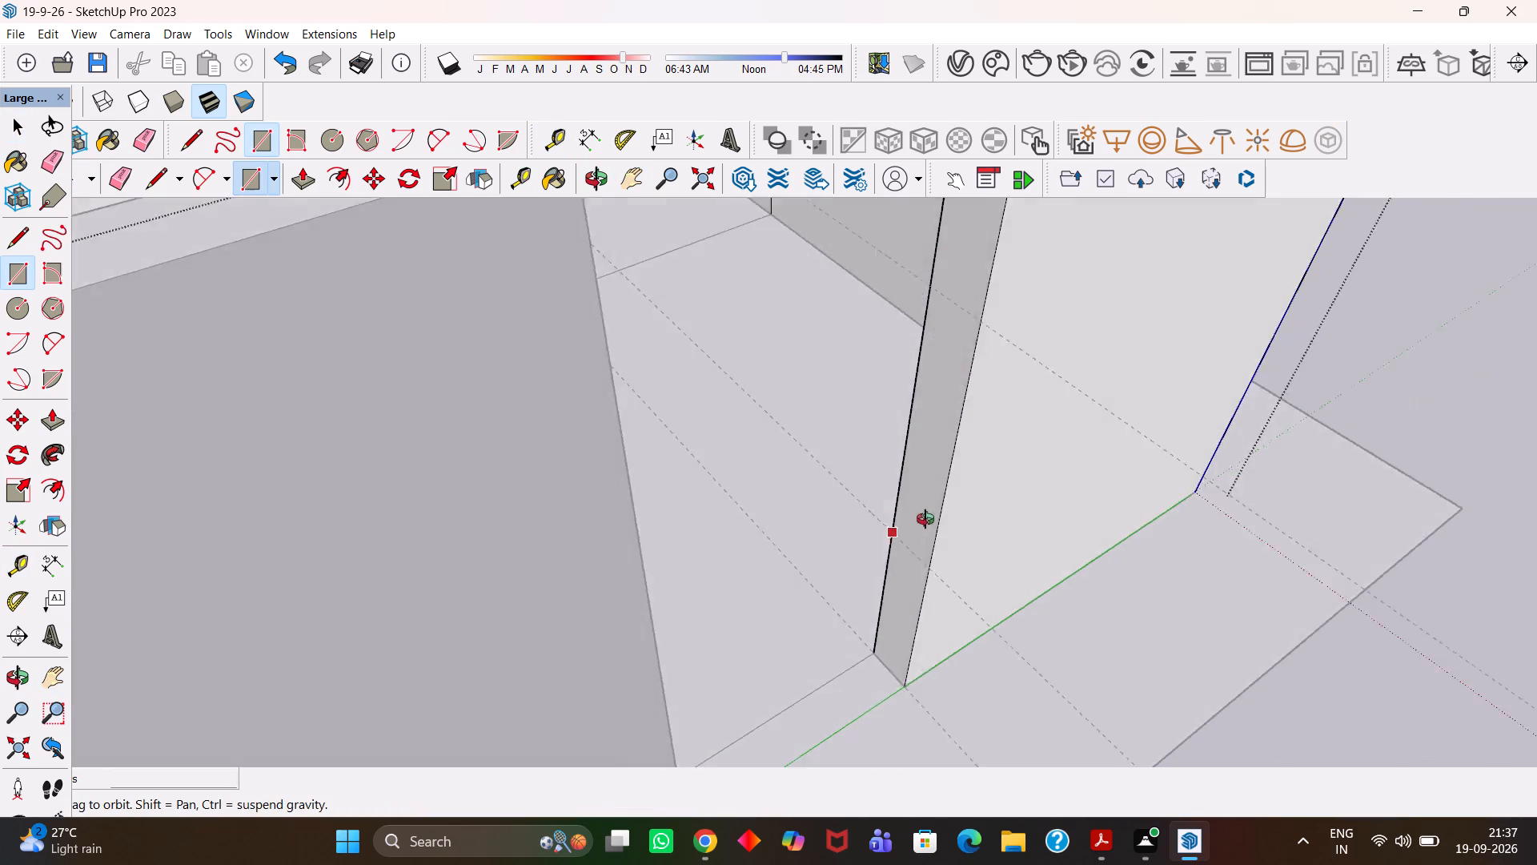
pyautogui.moveTo(925, 519); pyautogui.dragTo(936, 520, button='middle')
pyautogui.scroll(-3, 1003, 386)
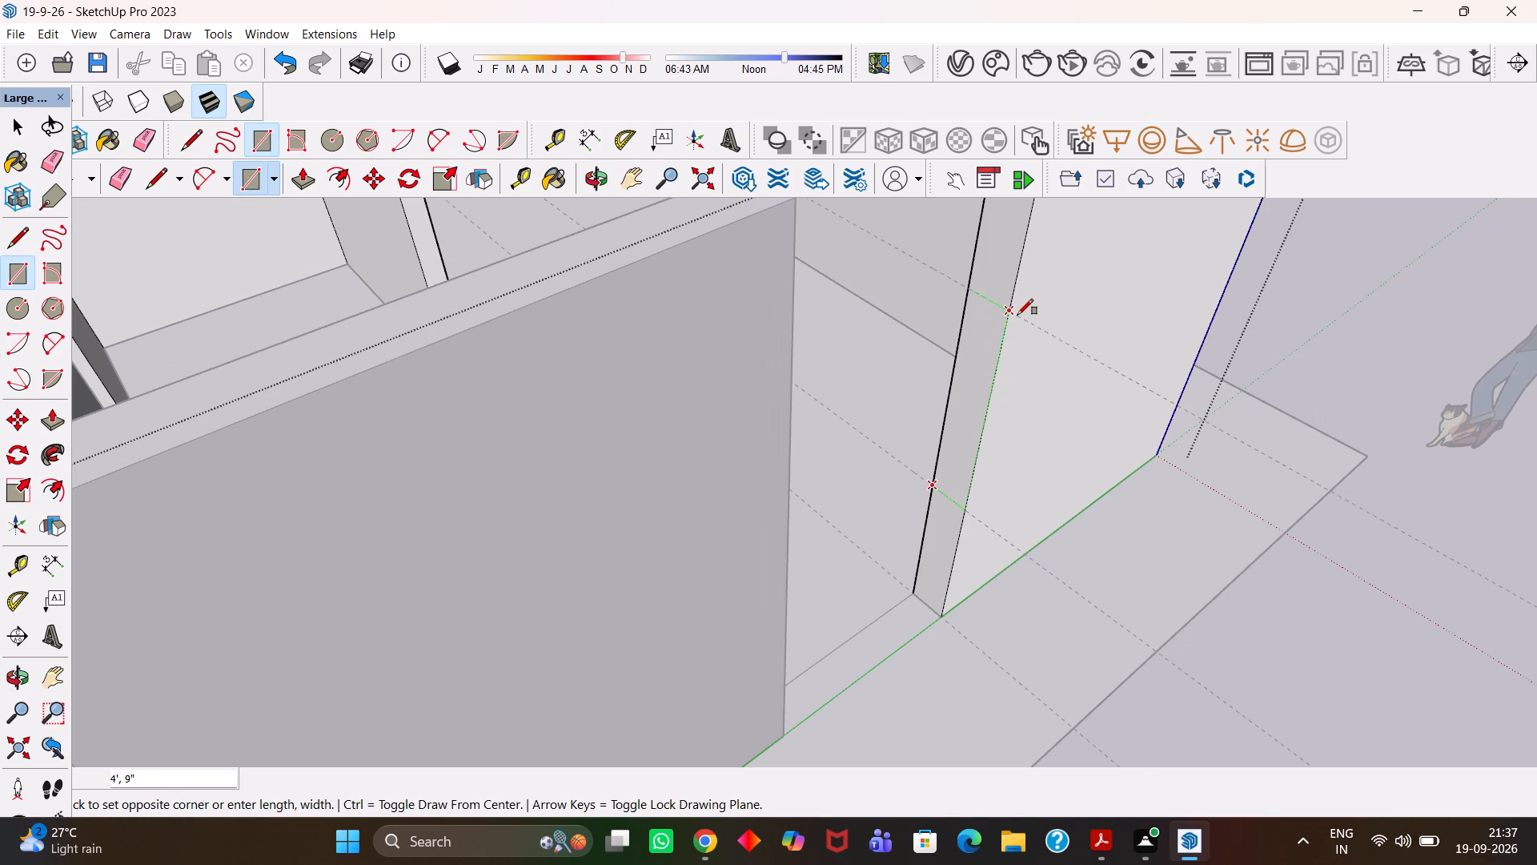
pyautogui.click(1017, 315)
# Push/Pull the end face portion above the rectangle across to the adjacent front wall, forming the window lintel.
pyautogui.moveTo(1013, 320); pyautogui.dragTo(901, 432, button='middle')
pyautogui.scroll(-3, 900, 434)
pyautogui.press('space')
pyautogui.click(911, 437)
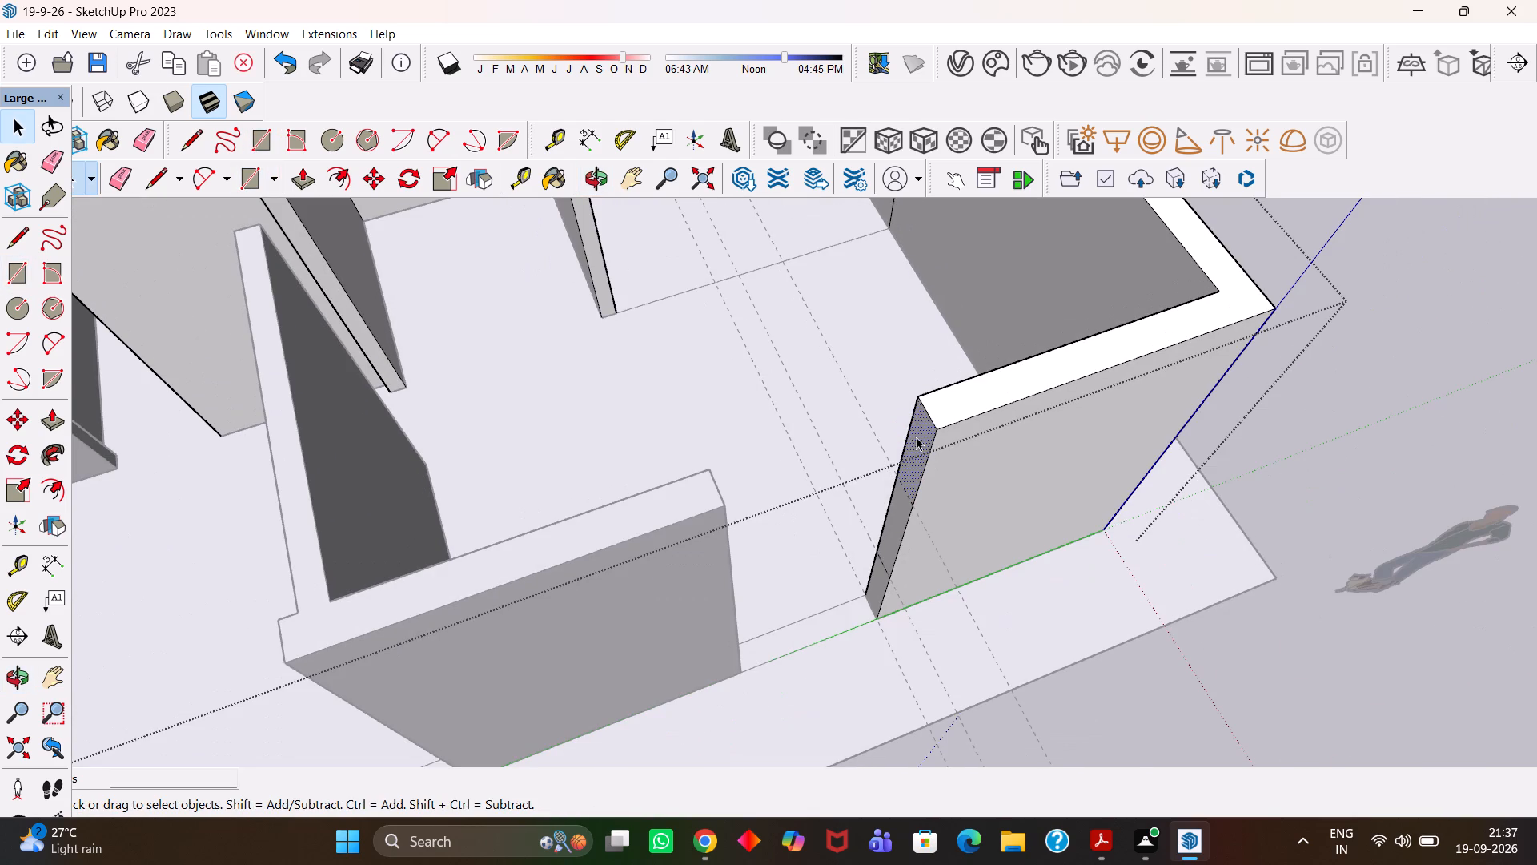
pyautogui.press('p')
pyautogui.click(921, 437)
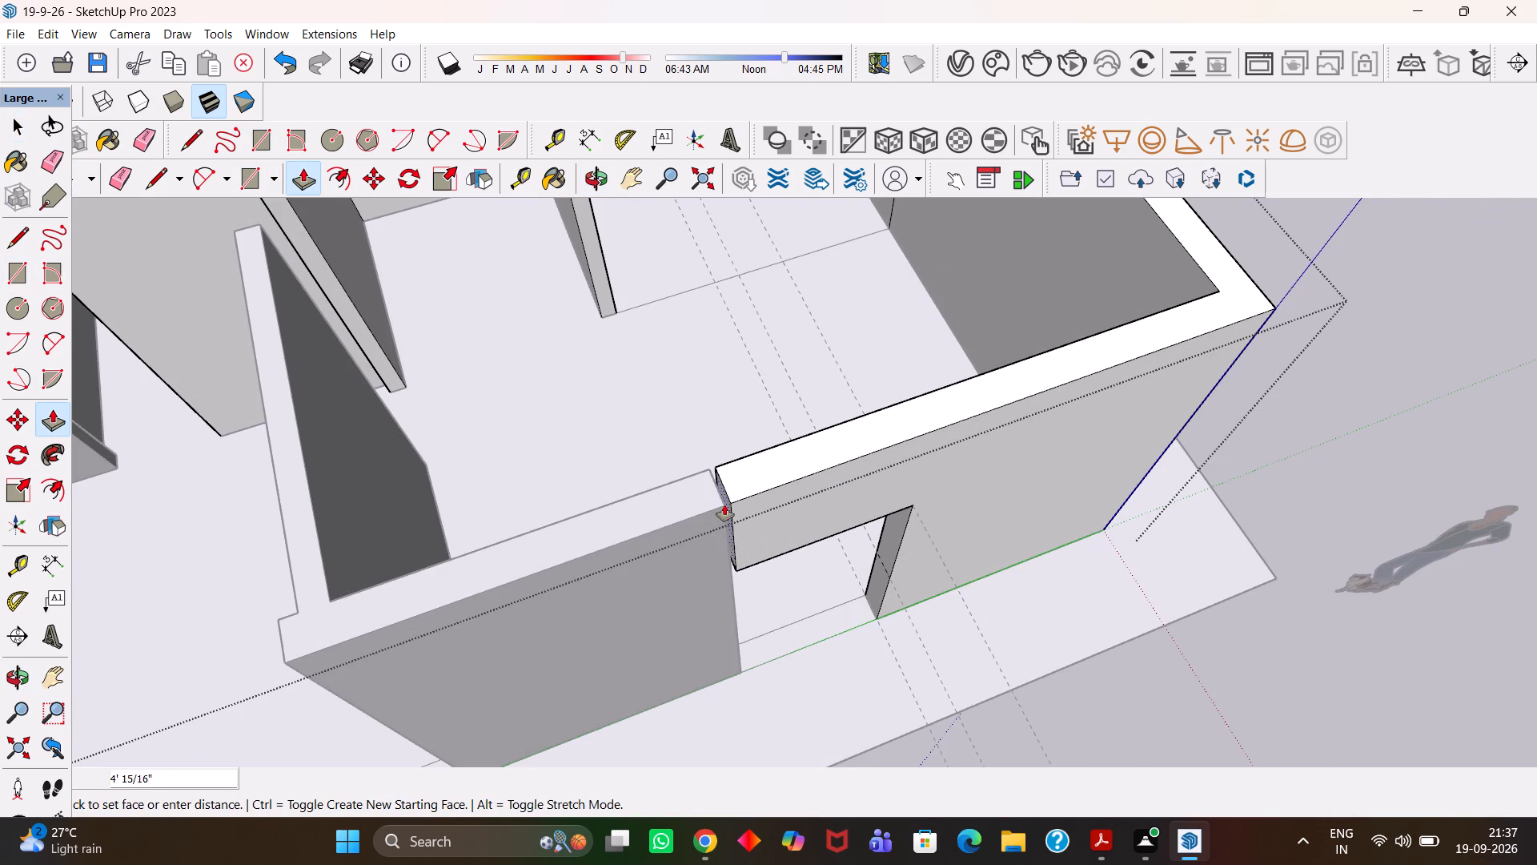
pyautogui.click(716, 505)
# Push/Pull the end face portion below the rectangle 4' across to the adjacent front wall, forming the window sill.
pyautogui.scroll(6, 723, 505)
pyautogui.scroll(-10, 723, 505)
pyautogui.press('h')
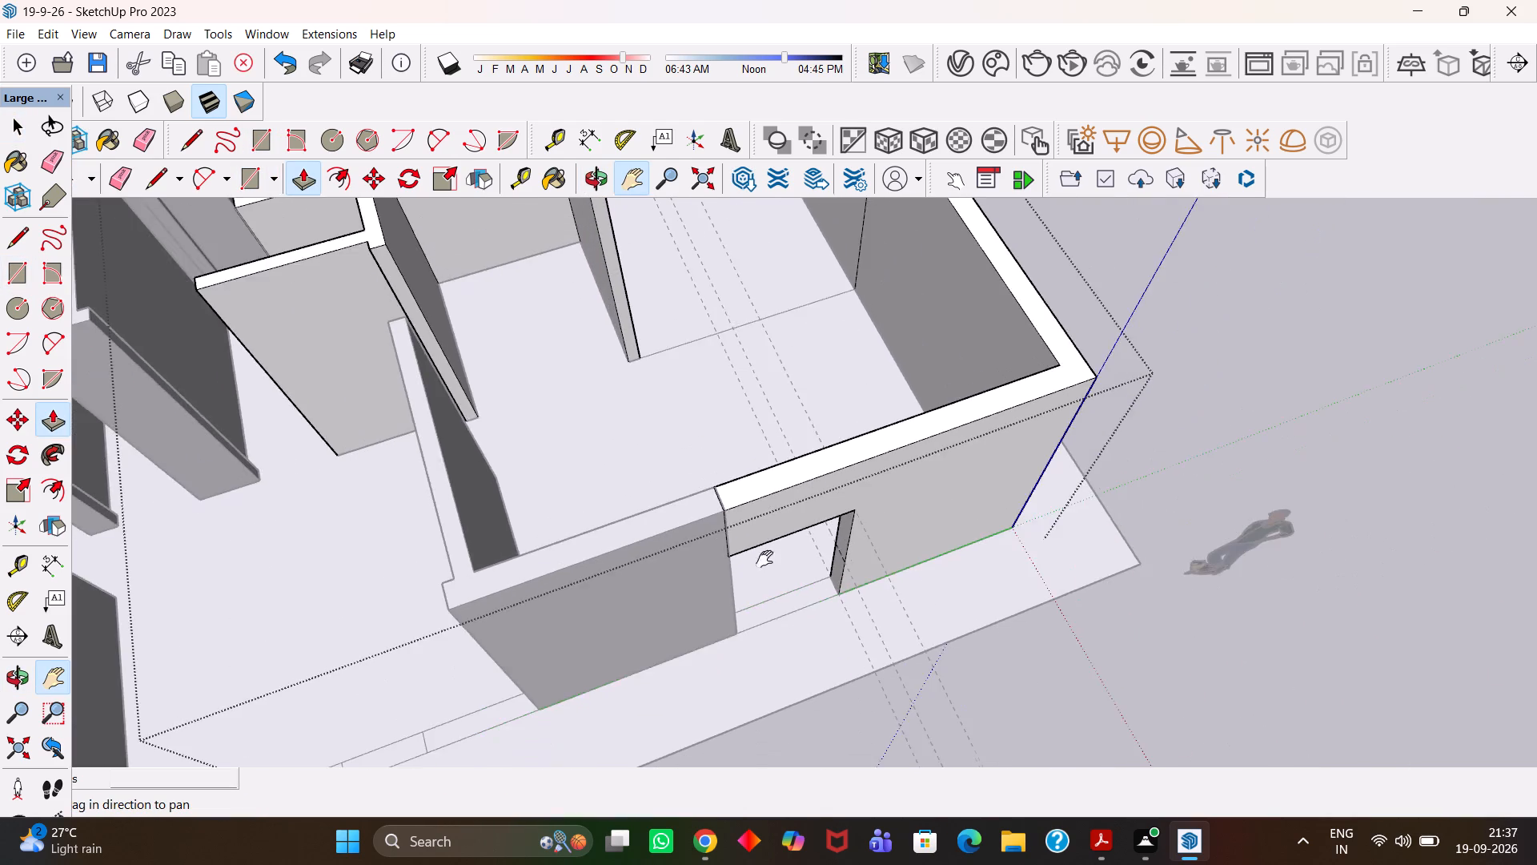
pyautogui.scroll(-2, 764, 559)
pyautogui.moveTo(786, 549); pyautogui.dragTo(822, 408)
pyautogui.scroll(4, 860, 432)
pyautogui.press('space')
pyautogui.click(853, 403)
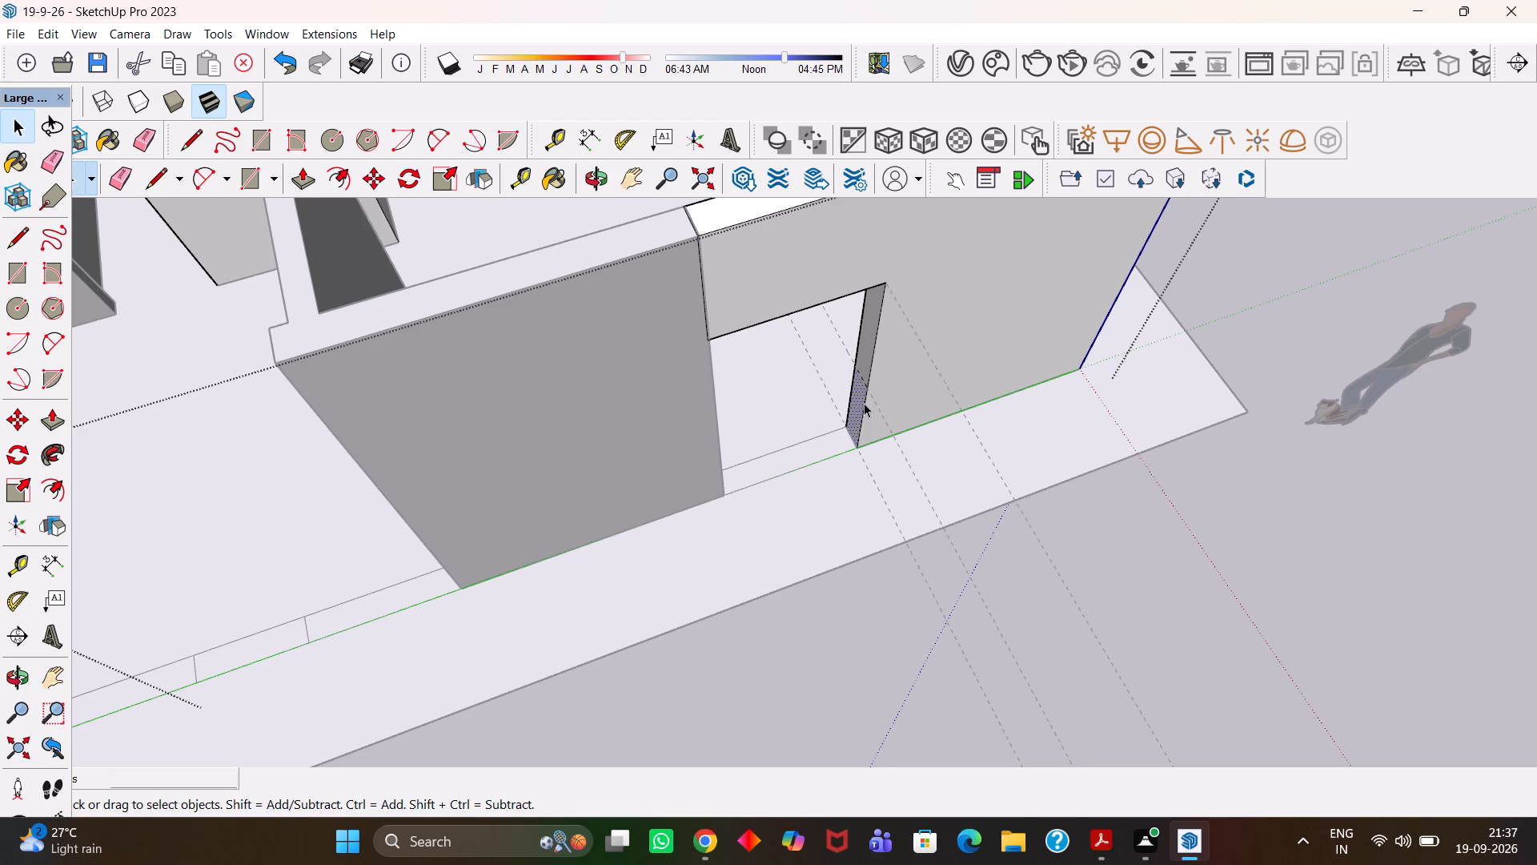
pyautogui.scroll(2, 864, 400)
pyautogui.press('p')
pyautogui.click(864, 400)
pyautogui.click(668, 384)
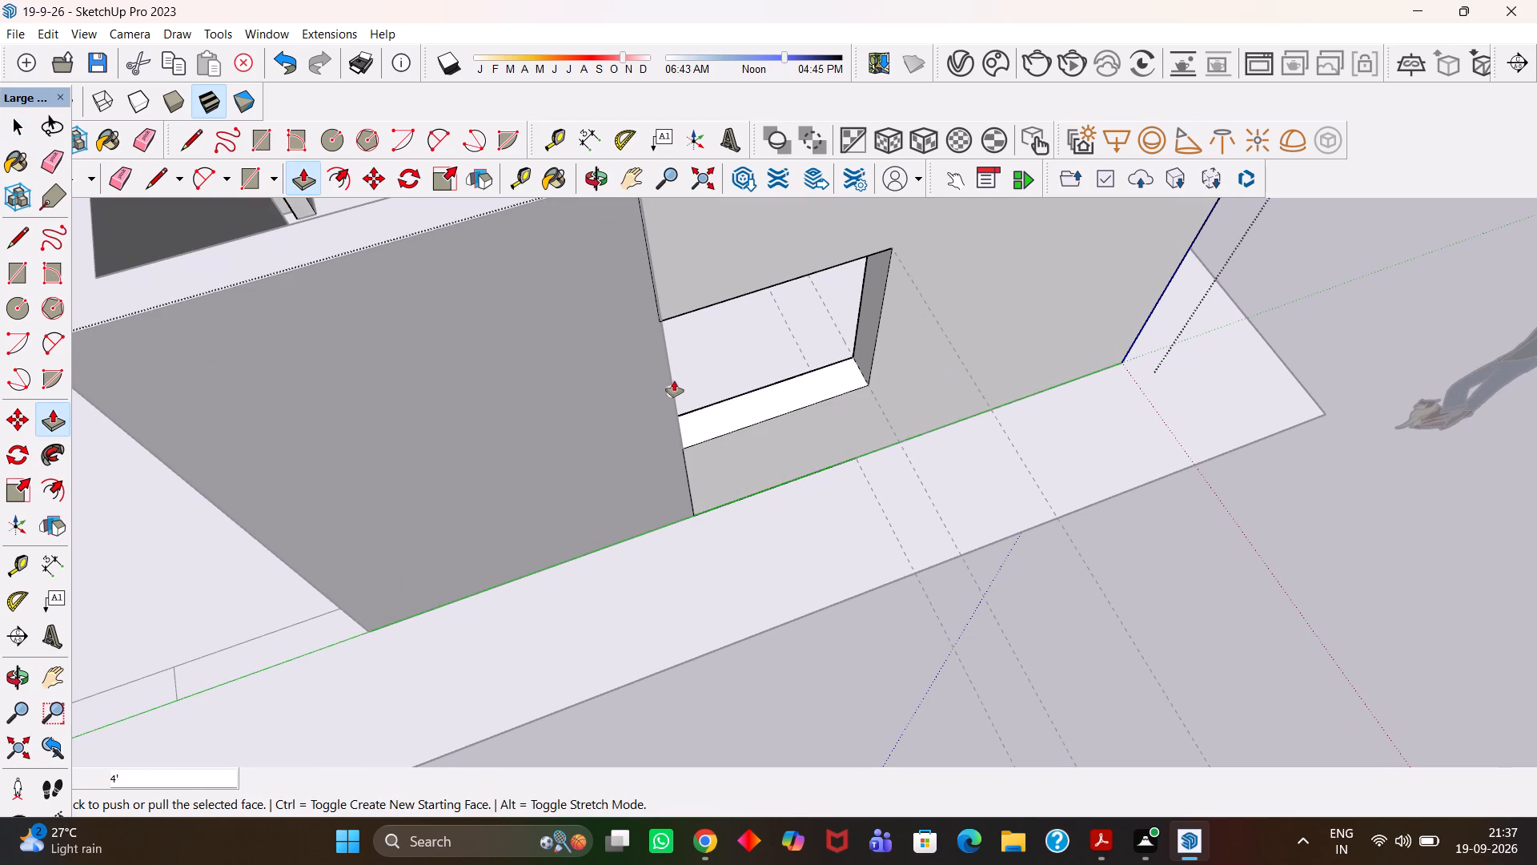
# Exit the wall group and save the model.
pyautogui.press('h')
pyautogui.scroll(-15, 682, 379)
pyautogui.scroll(1, 837, 404)
pyautogui.moveTo(837, 404); pyautogui.dragTo(769, 418, button='middle')
pyautogui.scroll(-7, 773, 418)
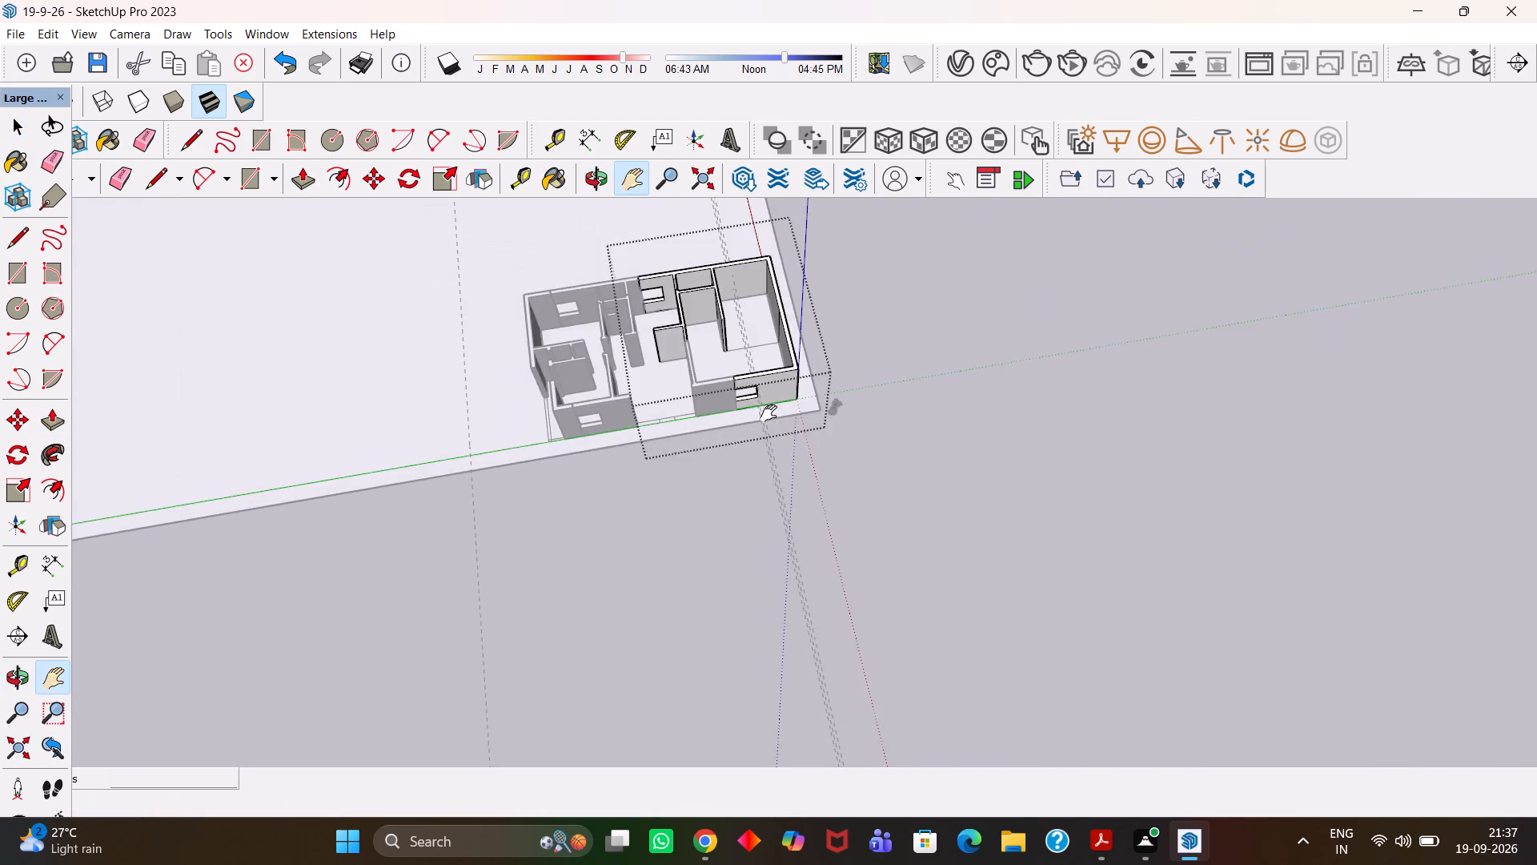
pyautogui.scroll(1, 726, 368)
pyautogui.moveTo(728, 356); pyautogui.dragTo(824, 408)
pyautogui.scroll(-4, 828, 413)
pyautogui.moveTo(855, 442); pyautogui.dragTo(776, 434, button='middle')
pyautogui.scroll(6, 775, 435)
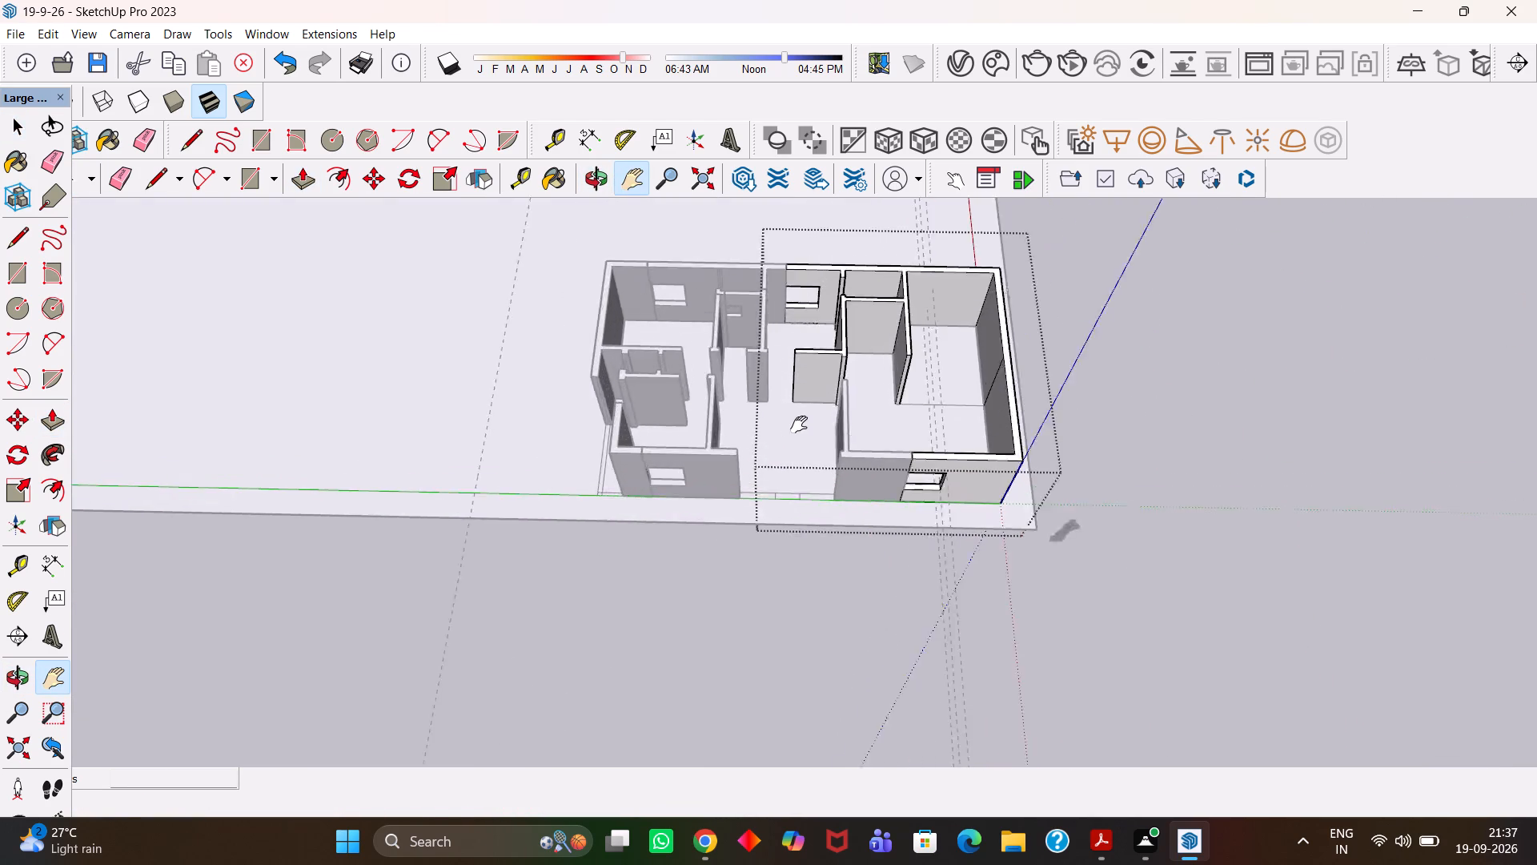
pyautogui.scroll(1, 799, 424)
pyautogui.scroll(-5, 800, 424)
pyautogui.press('space')
pyautogui.click(1102, 412)
pyautogui.scroll(4, 965, 408)
pyautogui.scroll(1, 839, 401)
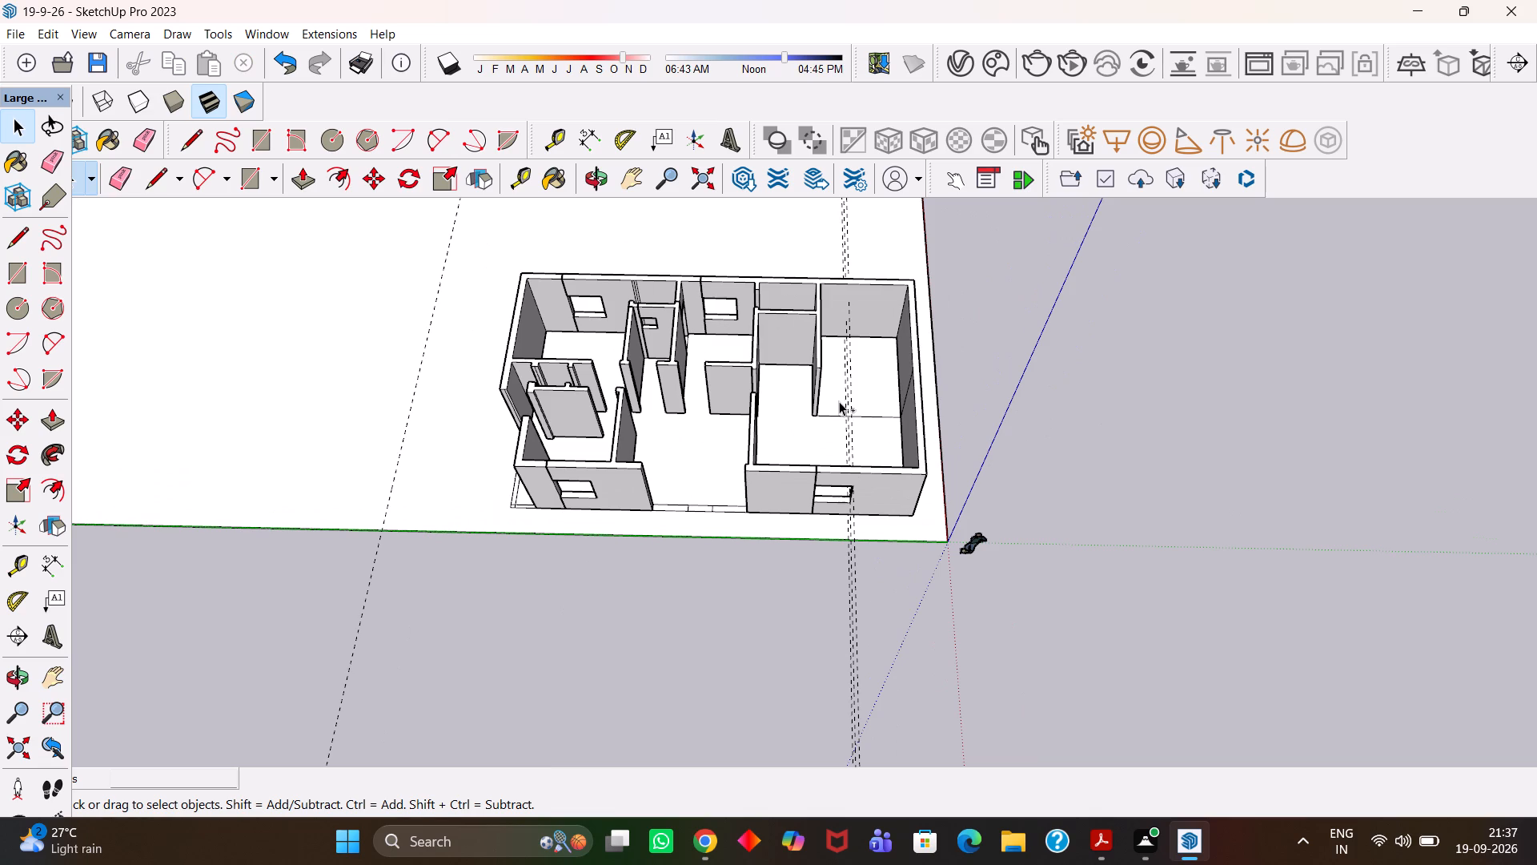
pyautogui.hotkey('ctrl', 's')
# Erase the construction guides running through the new front window and the room behind it.
pyautogui.scroll(3, 836, 417)
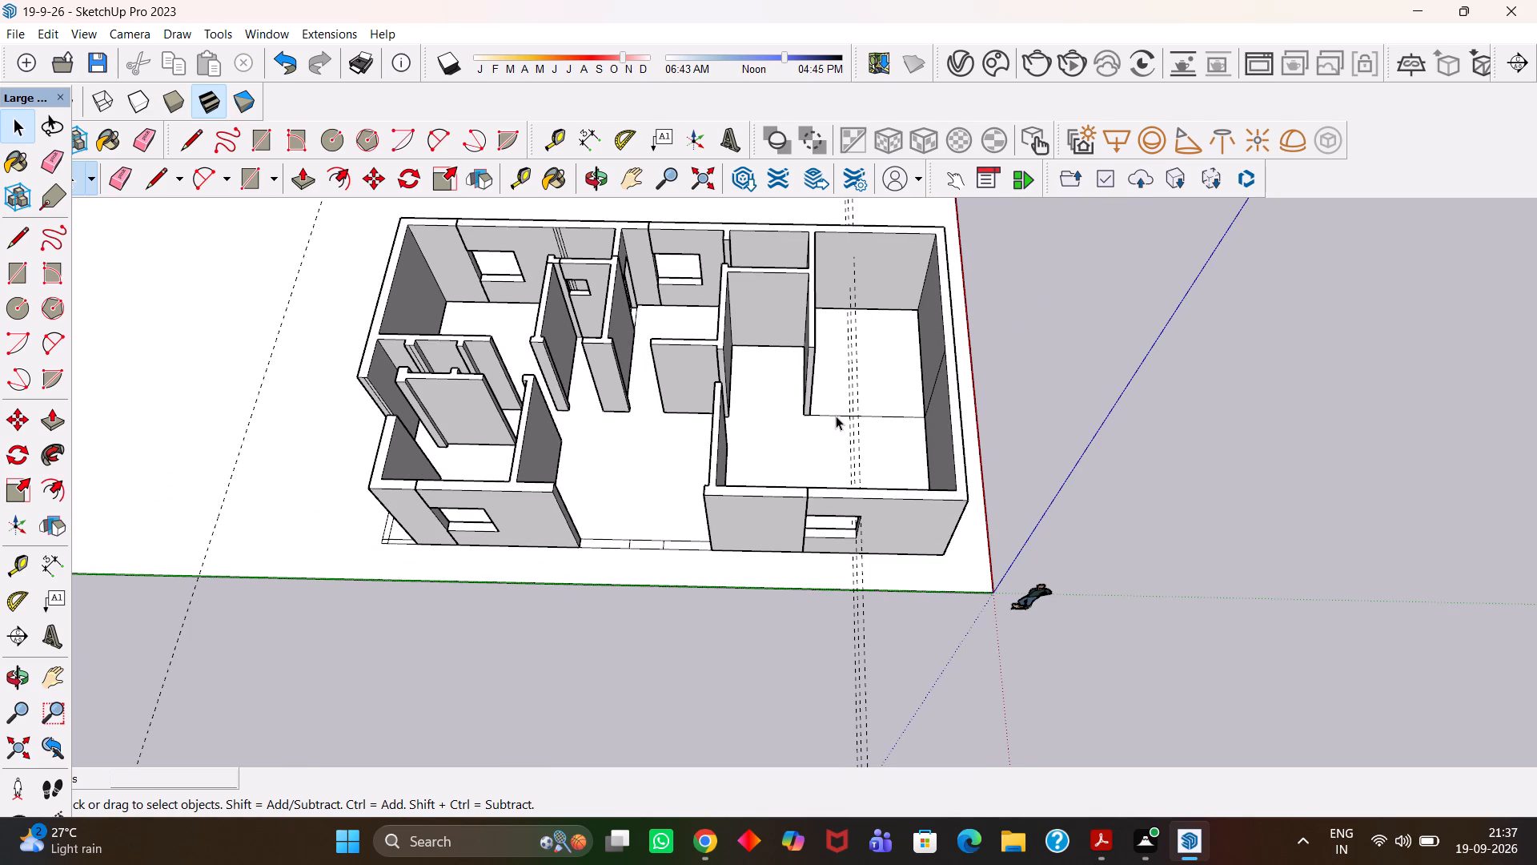
pyautogui.scroll(4, 836, 416)
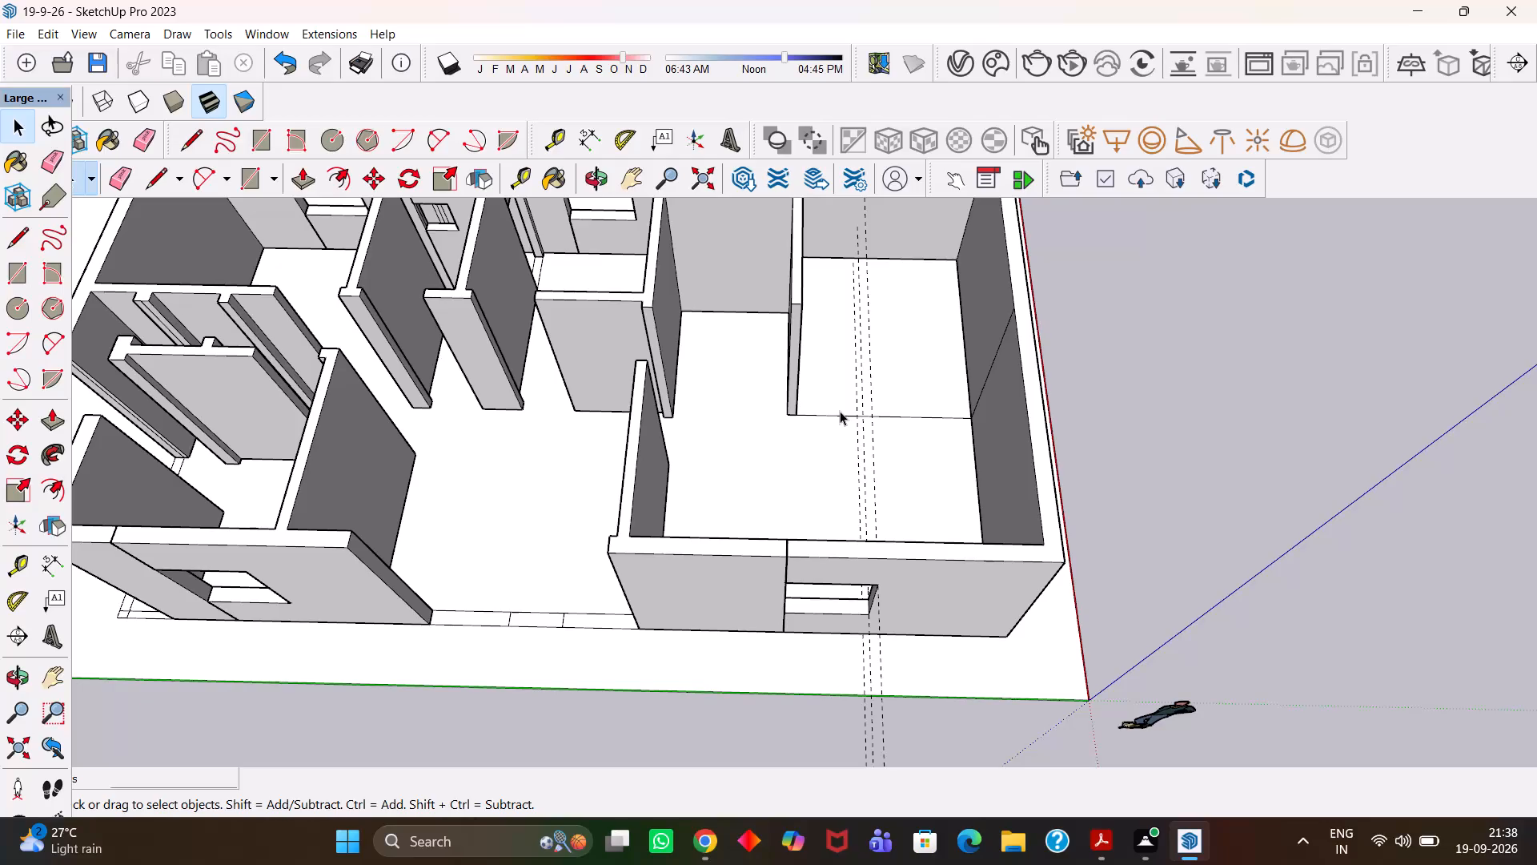
pyautogui.scroll(4, 848, 314)
pyautogui.scroll(-9, 833, 382)
pyautogui.press('h')
pyautogui.moveTo(855, 348); pyautogui.dragTo(844, 449)
pyautogui.scroll(4, 841, 450)
pyautogui.press('h')
pyautogui.scroll(-3, 834, 445)
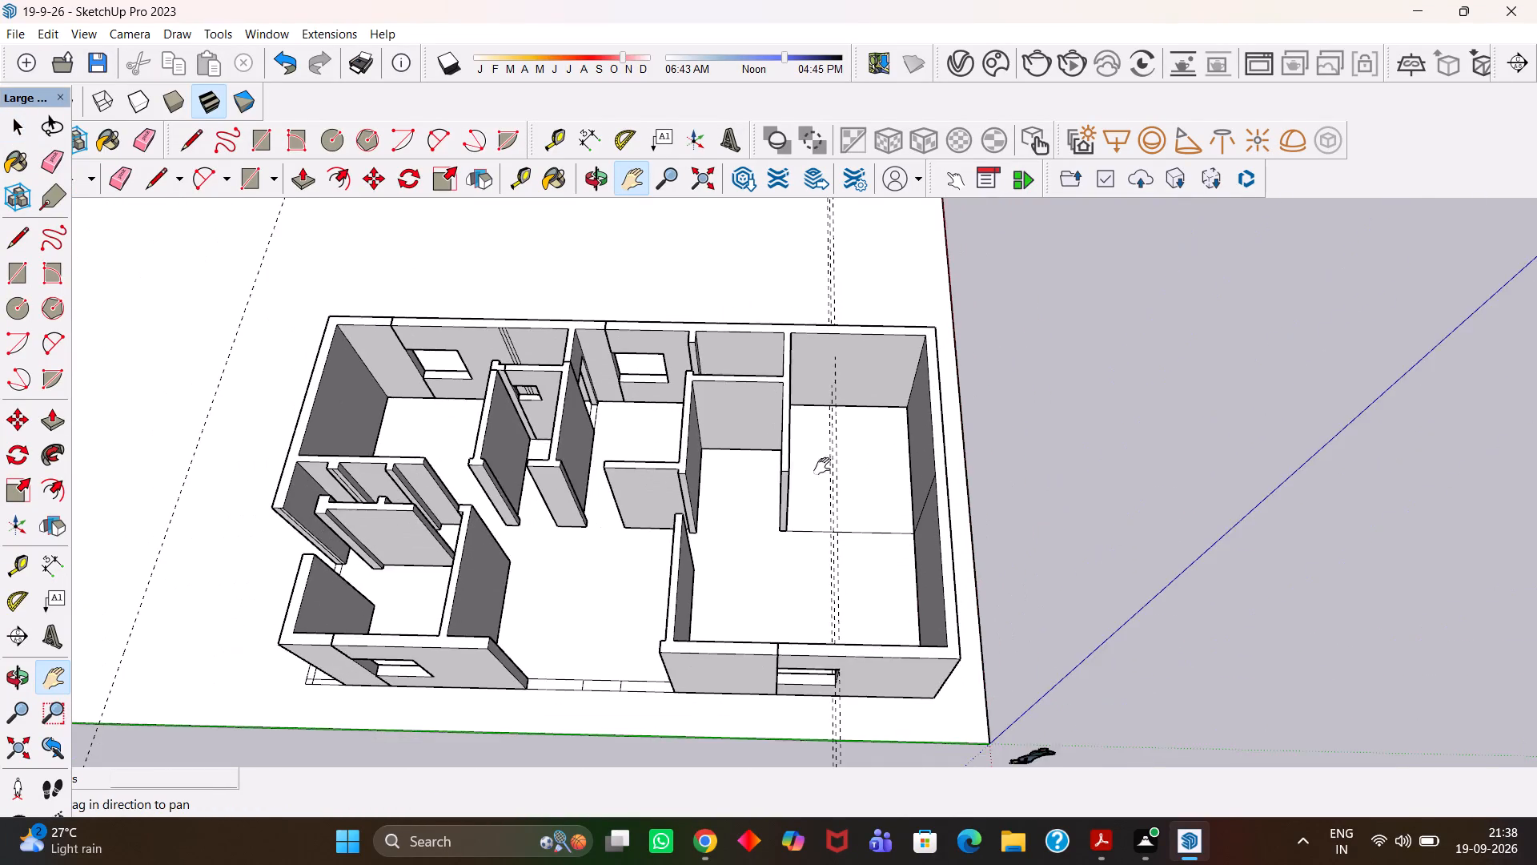
pyautogui.moveTo(822, 466); pyautogui.dragTo(836, 399, button='middle')
pyautogui.scroll(-1, 834, 398)
pyautogui.moveTo(829, 367); pyautogui.dragTo(824, 425)
pyautogui.scroll(2, 821, 428)
pyautogui.press('e')
pyautogui.moveTo(842, 338); pyautogui.dragTo(800, 342)
# Examine the modelled walls and floor plan lines from above for parts that are still missing.
pyautogui.scroll(4, 813, 452)
pyautogui.press('h')
pyautogui.press('h')
pyautogui.scroll(-4, 807, 477)
pyautogui.moveTo(797, 520); pyautogui.dragTo(794, 627, button='middle')
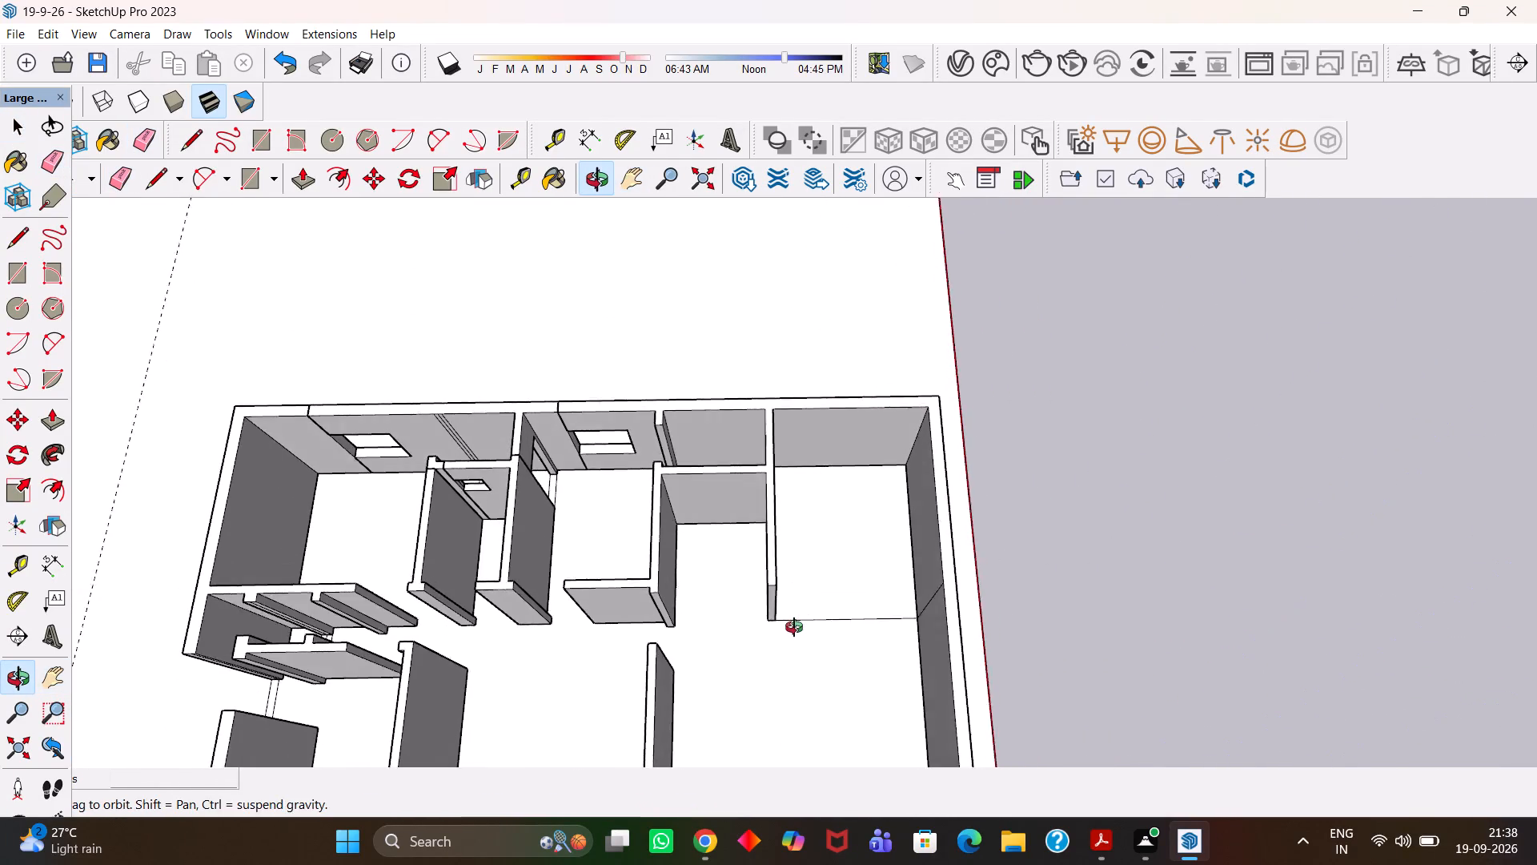
pyautogui.moveTo(794, 627); pyautogui.dragTo(781, 629, button='middle')
pyautogui.press('h')
pyautogui.scroll(7, 781, 629)
pyautogui.press('h')
pyautogui.moveTo(836, 616); pyautogui.dragTo(811, 544)
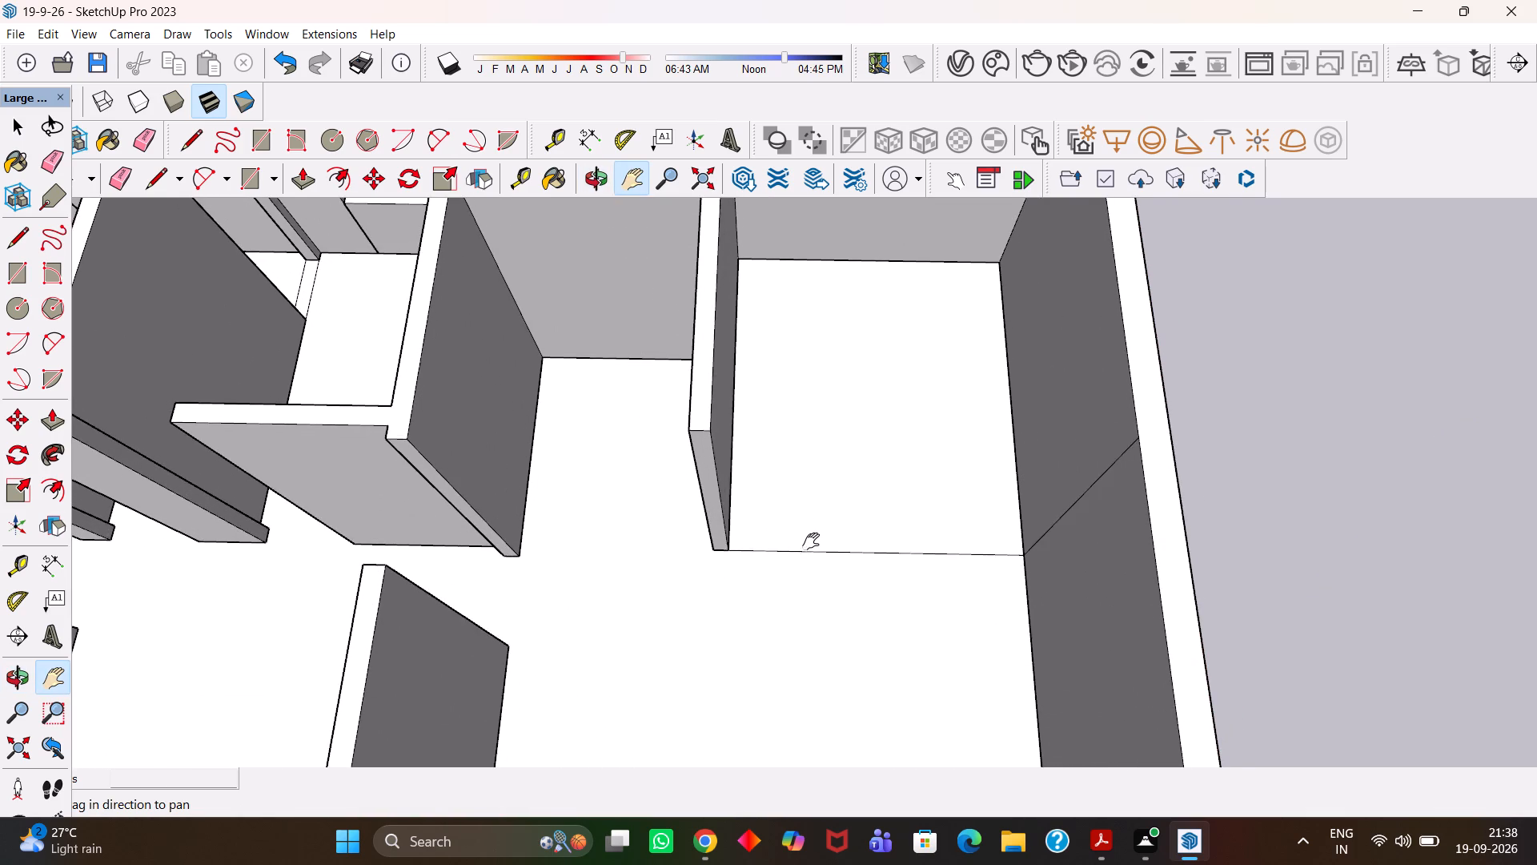
pyautogui.scroll(-5, 811, 541)
pyautogui.moveTo(823, 585); pyautogui.dragTo(833, 470)
pyautogui.press('h')
pyautogui.scroll(1, 847, 451)
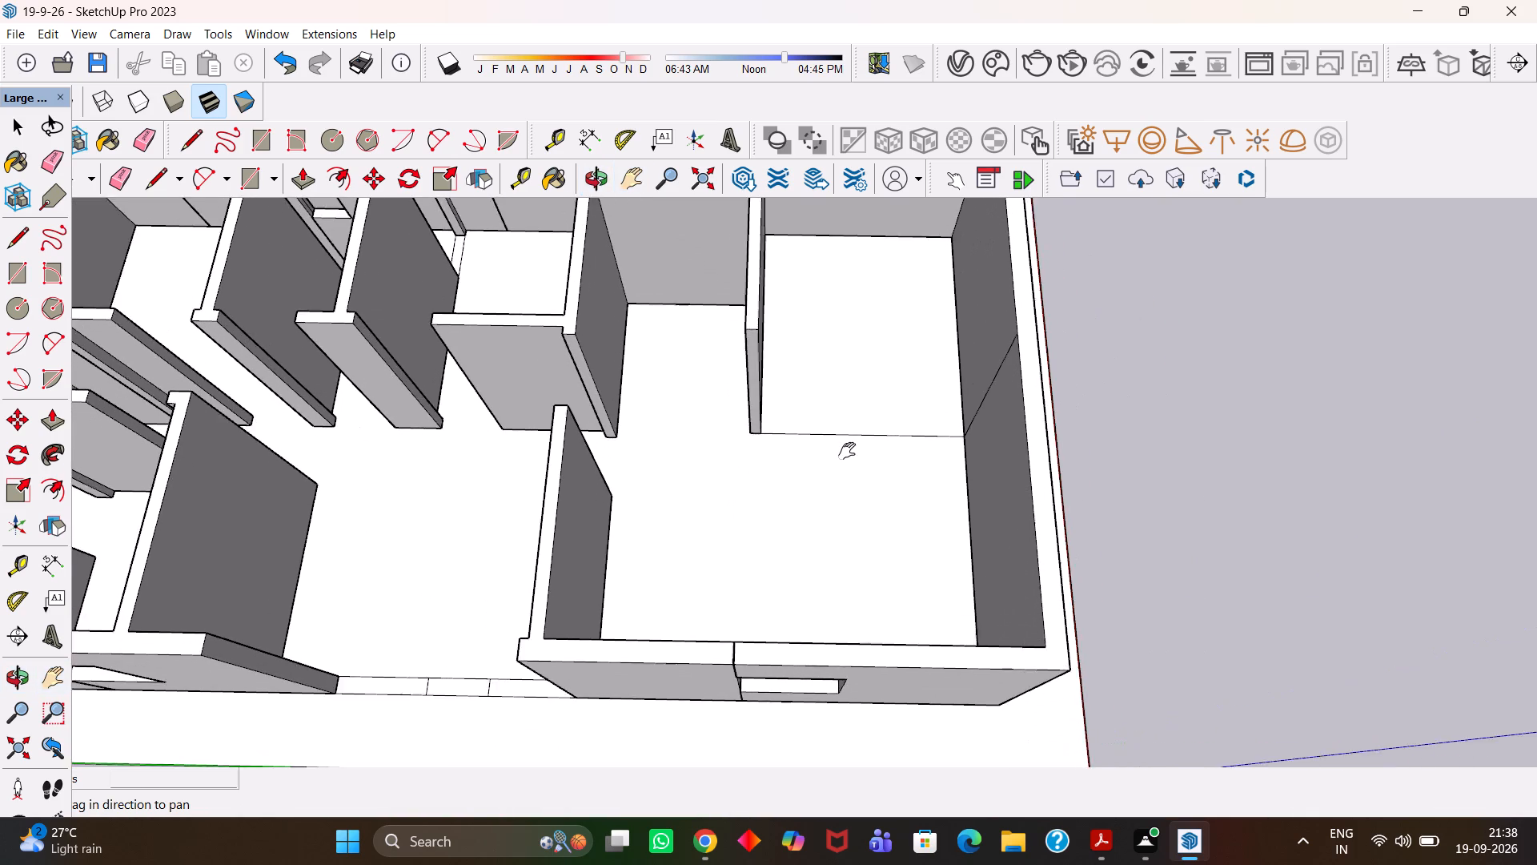
pyautogui.scroll(1, 847, 451)
pyautogui.scroll(-4, 848, 450)
pyautogui.press('h')
pyautogui.scroll(-5, 873, 395)
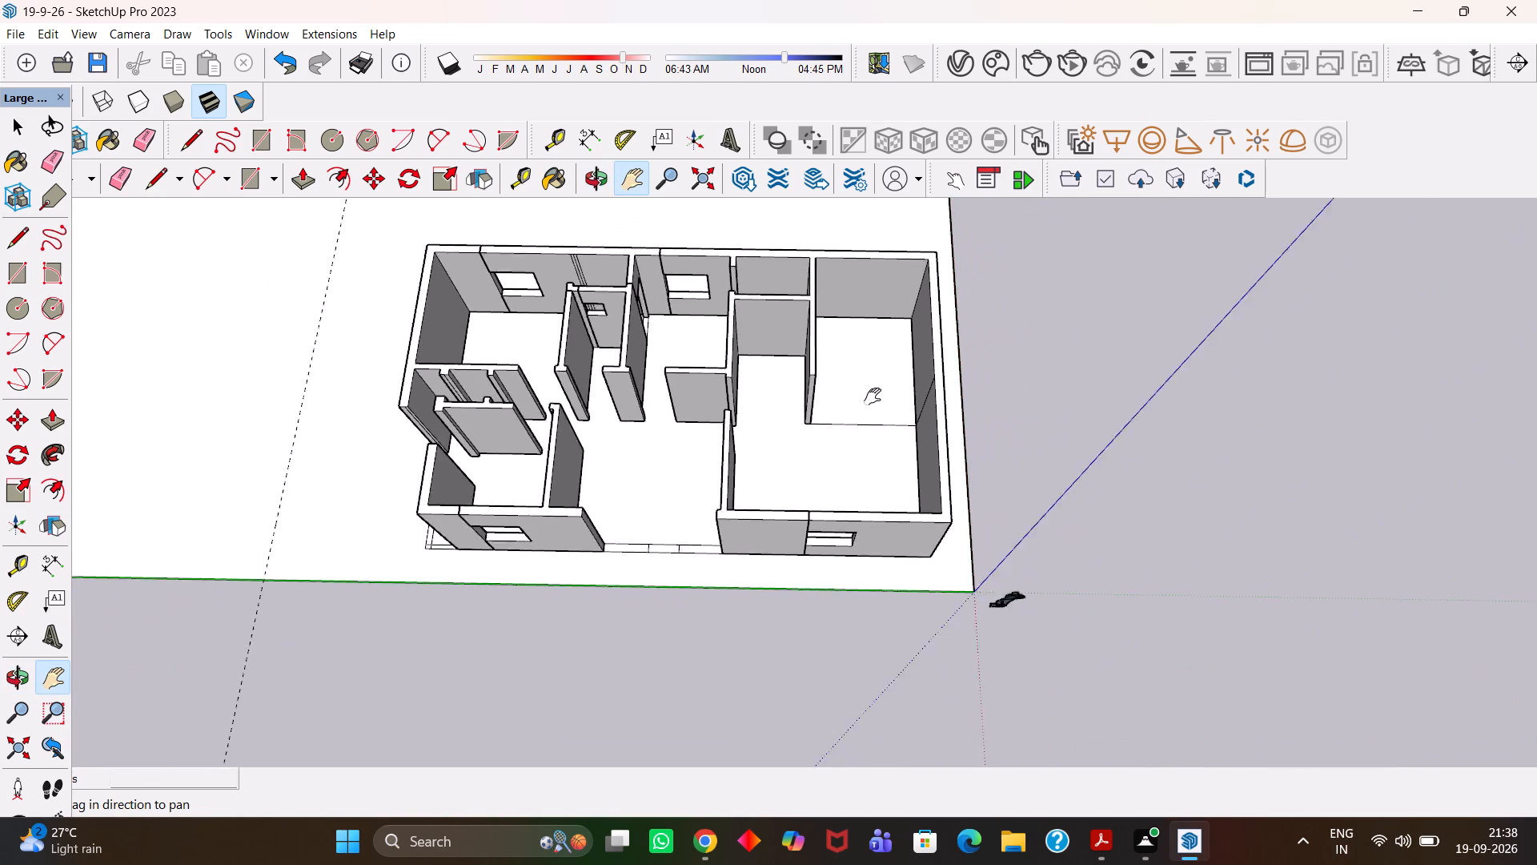
pyautogui.scroll(-1, 873, 396)
pyautogui.scroll(3, 779, 372)
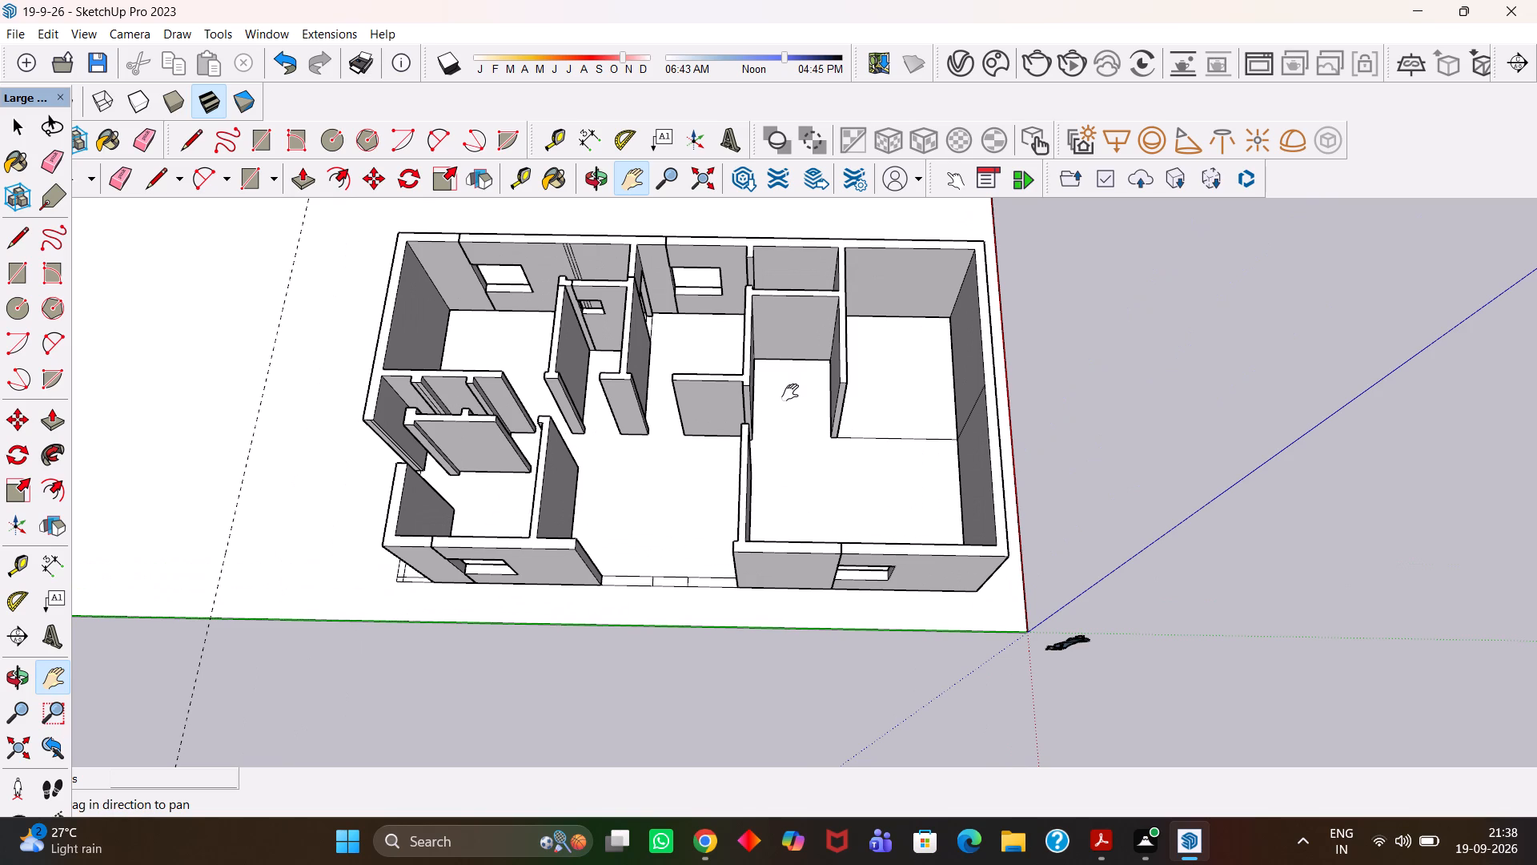
pyautogui.scroll(-4, 801, 406)
pyautogui.moveTo(840, 421); pyautogui.dragTo(899, 487)
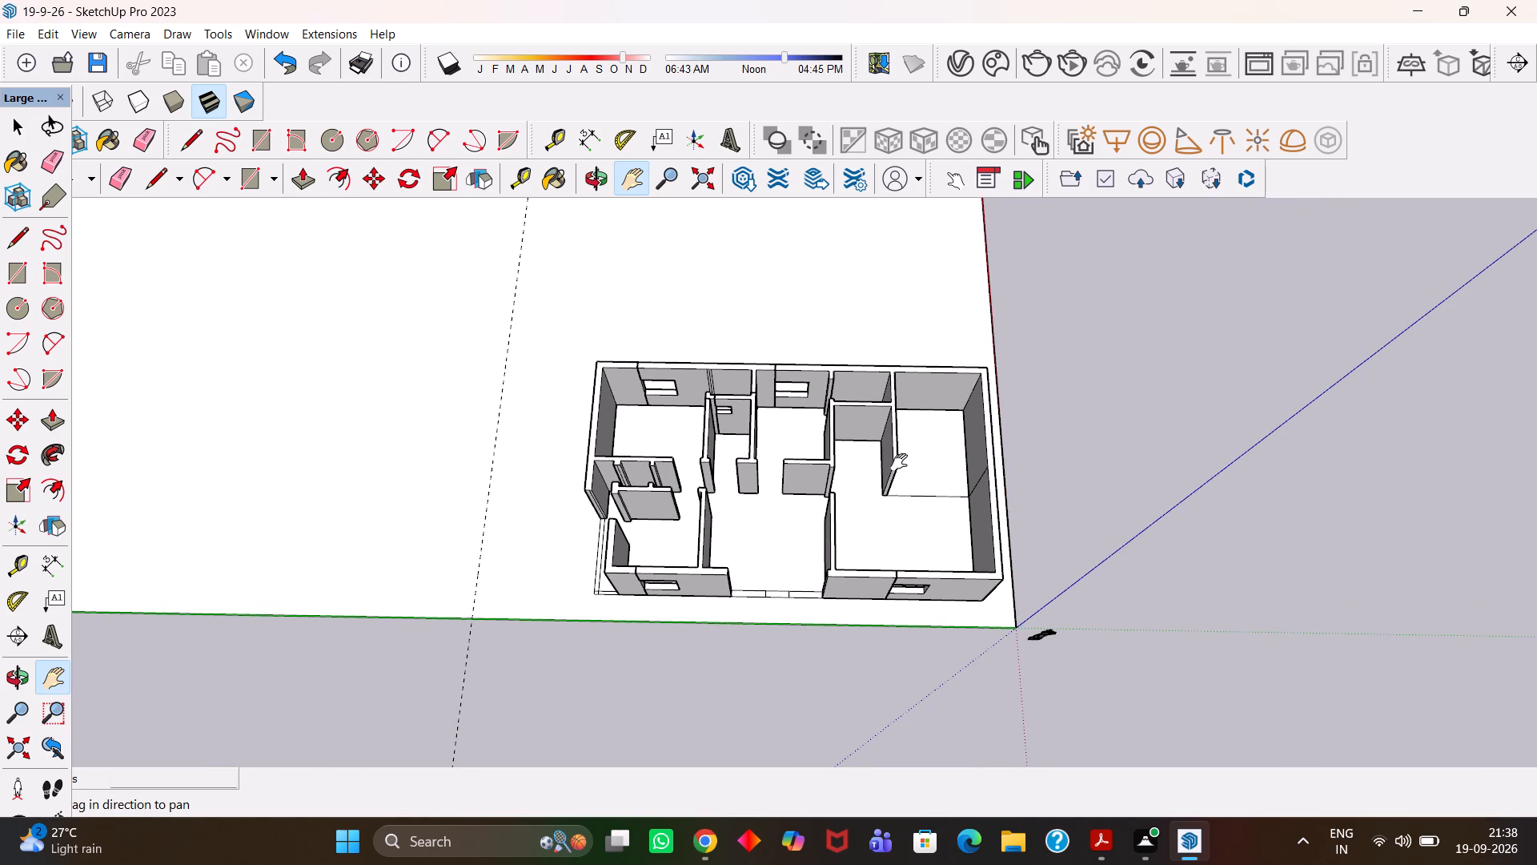
pyautogui.scroll(2, 897, 447)
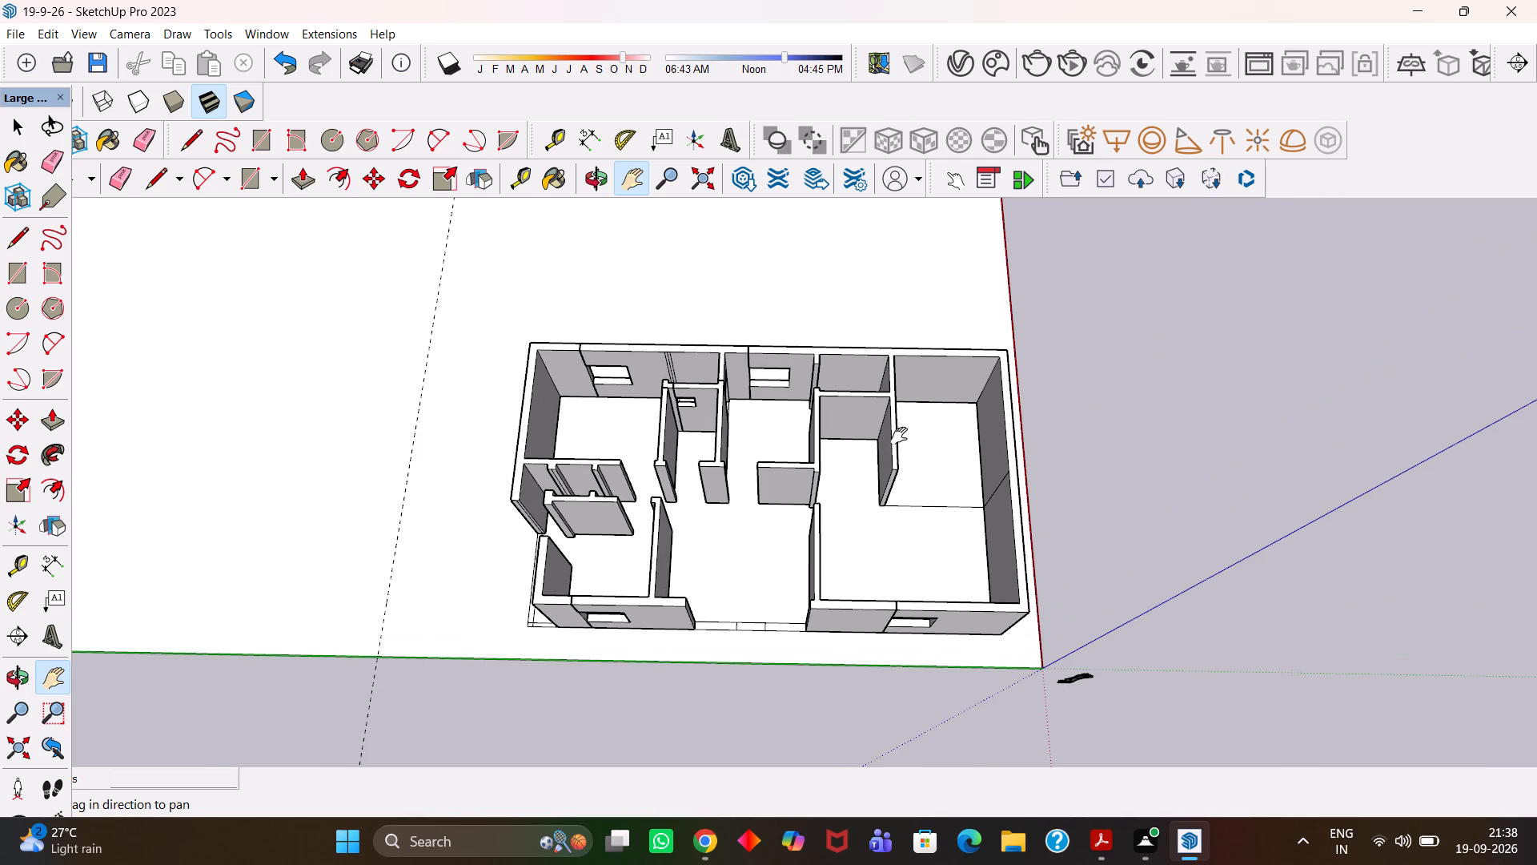
pyautogui.moveTo(899, 436); pyautogui.dragTo(953, 459)
pyautogui.moveTo(880, 478); pyautogui.dragTo(949, 488)
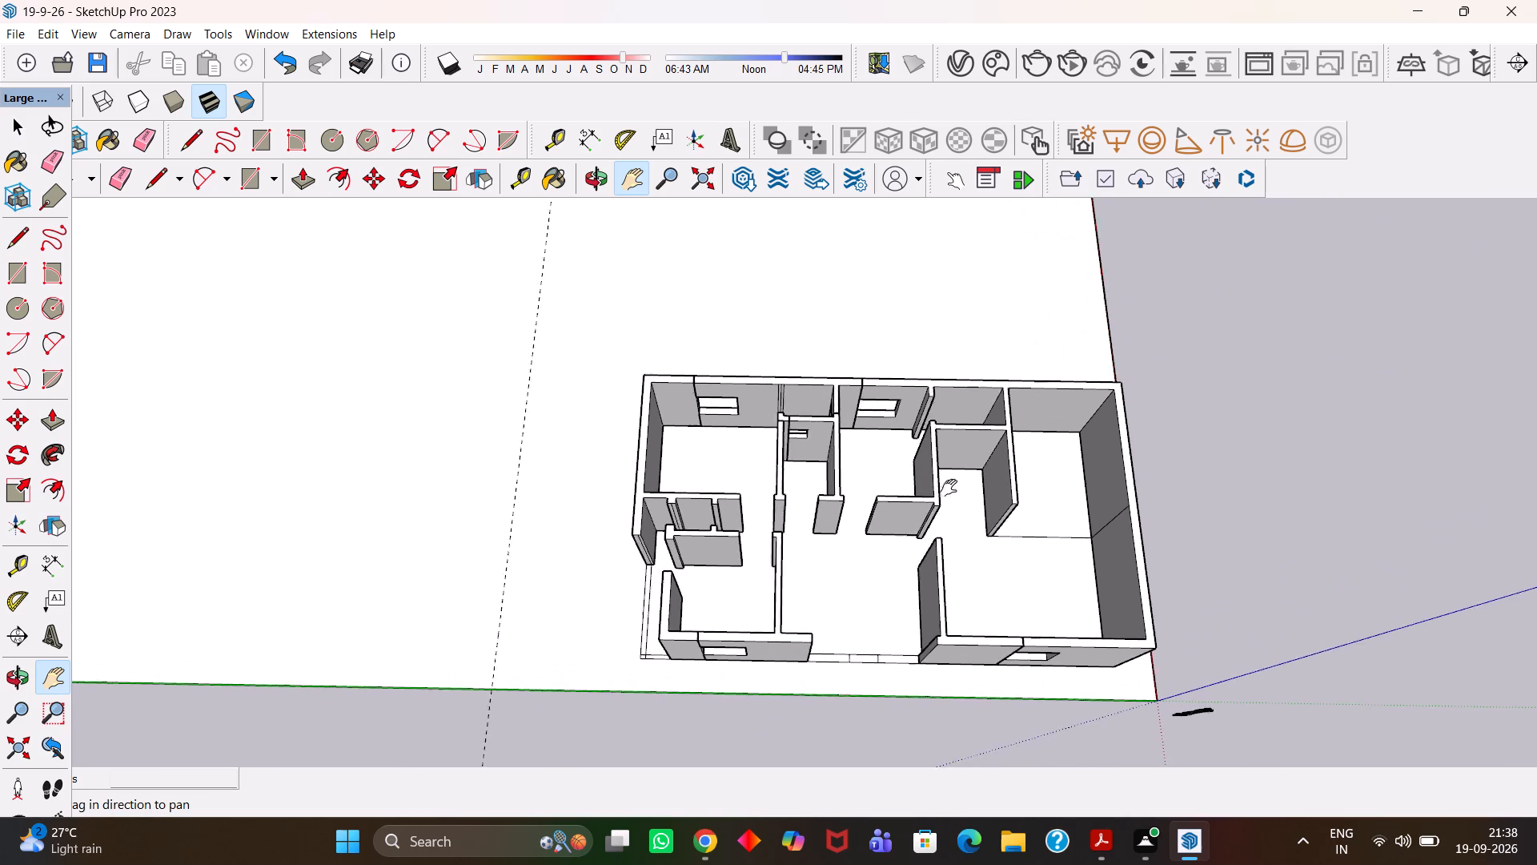
pyautogui.moveTo(949, 488); pyautogui.dragTo(956, 488)
# Push/Pull the small rectangular face in the middle of the front opening up 10', level with the adjacent wall top.
pyautogui.scroll(3, 910, 609)
pyautogui.moveTo(899, 613); pyautogui.dragTo(889, 554)
pyautogui.scroll(1, 805, 618)
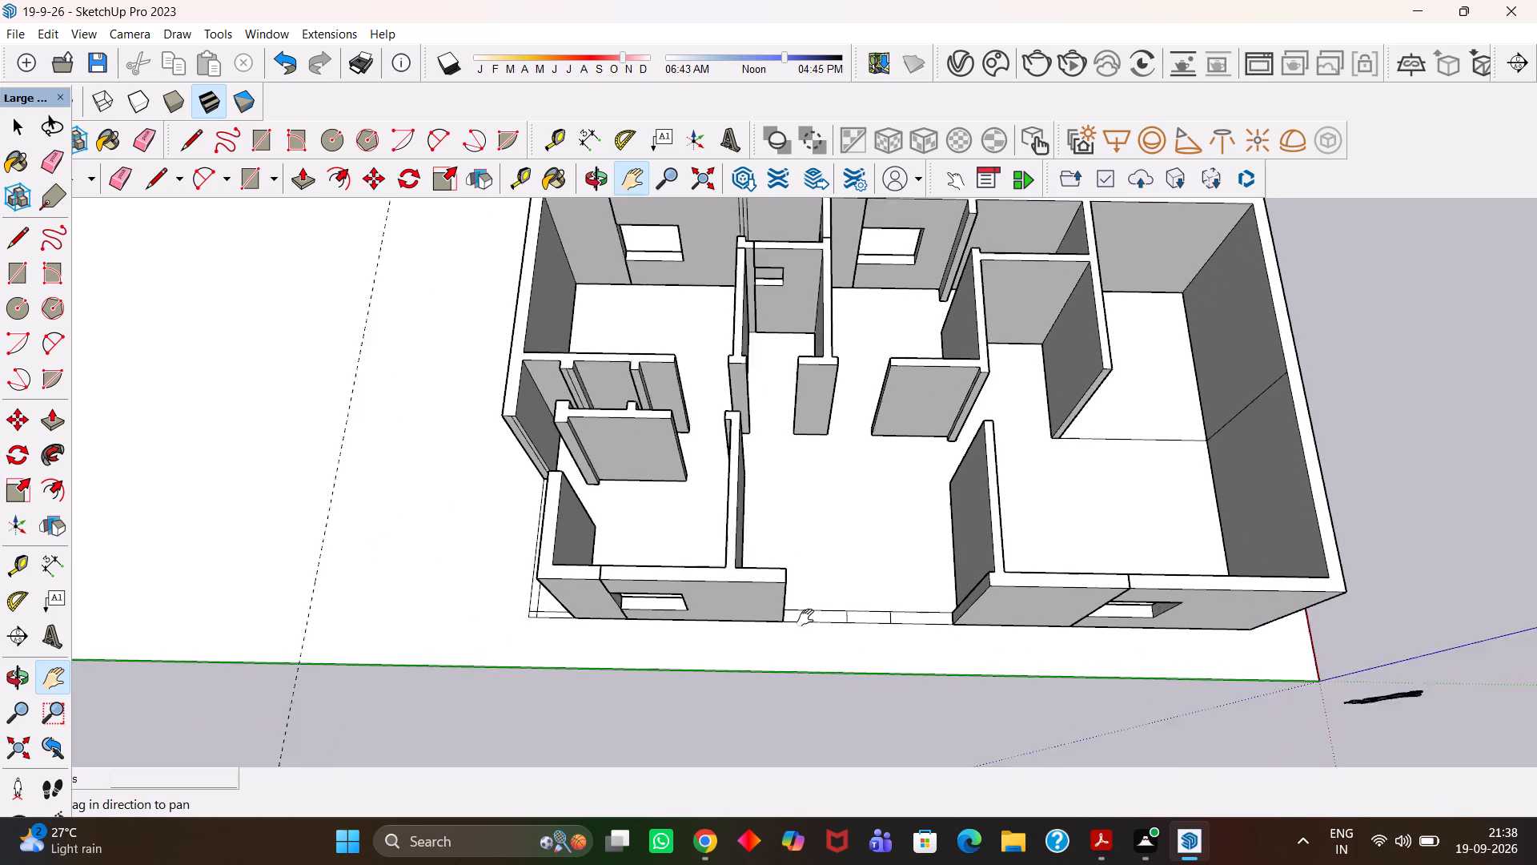
pyautogui.scroll(2, 805, 618)
pyautogui.scroll(4, 905, 632)
pyautogui.scroll(-3, 901, 629)
pyautogui.press('space')
pyautogui.click(875, 617)
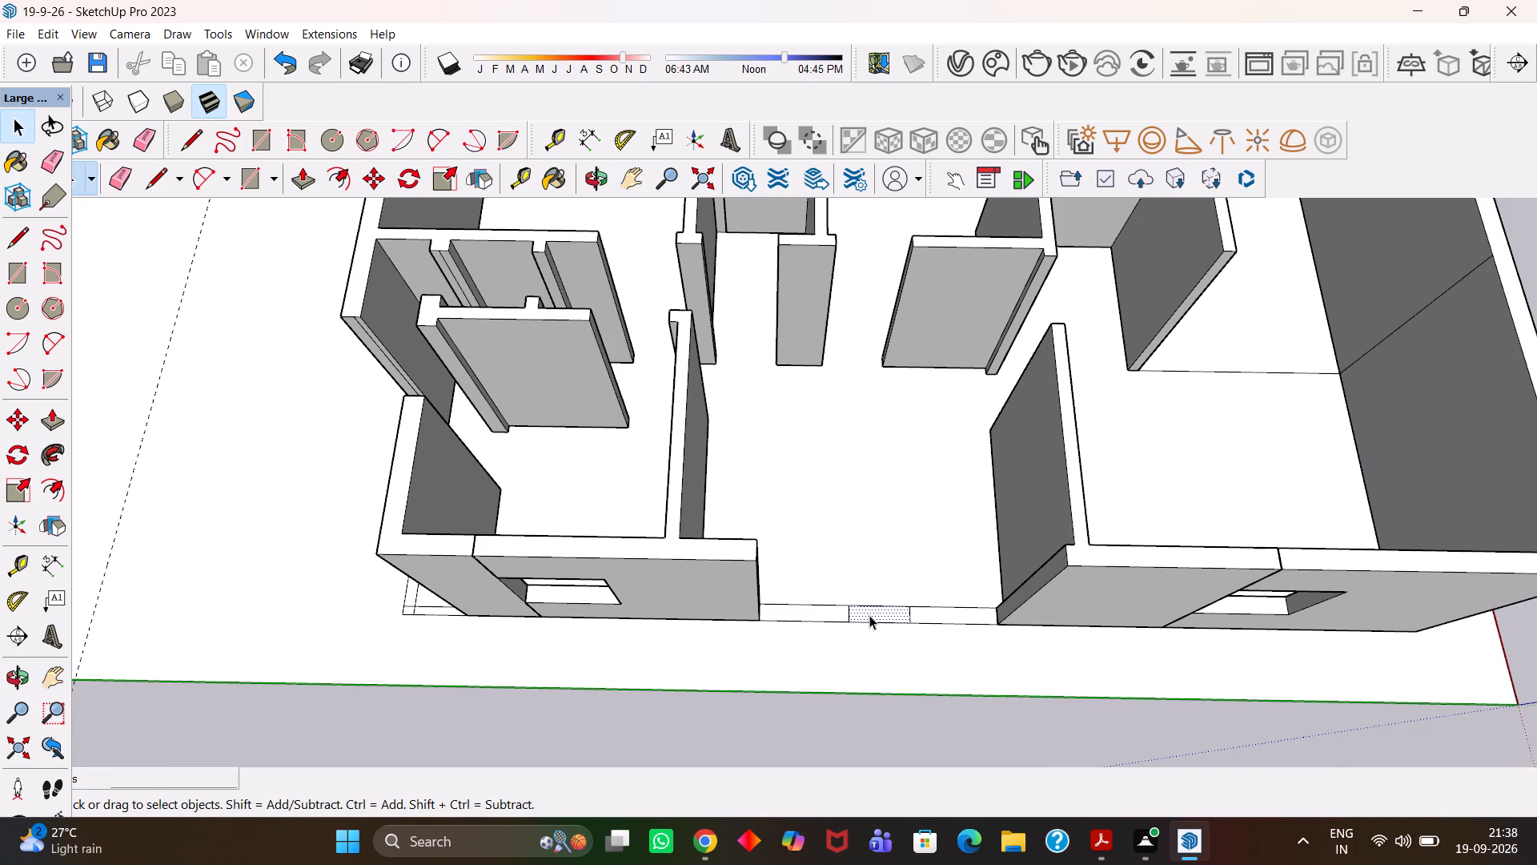
pyautogui.click(869, 614)
pyautogui.press('p')
pyautogui.click(869, 614)
pyautogui.click(1068, 573)
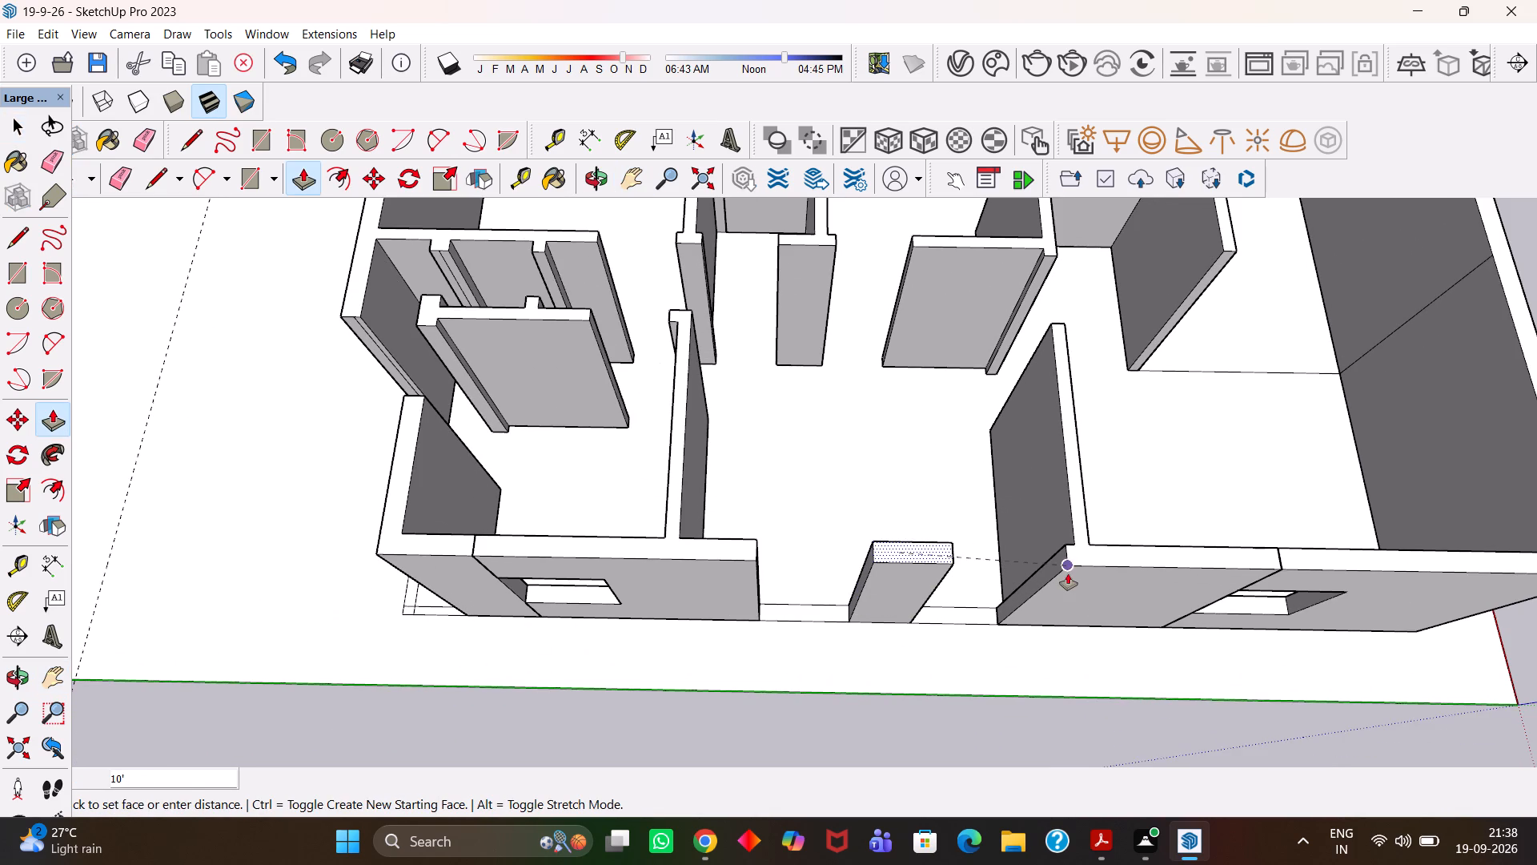
# Add a guide along the base of the front wall's end face beside the new pier and another 3' above it.
pyautogui.scroll(4, 964, 596)
pyautogui.moveTo(959, 597); pyautogui.dragTo(973, 597, button='middle')
pyautogui.press('t')
pyautogui.scroll(3, 1009, 610)
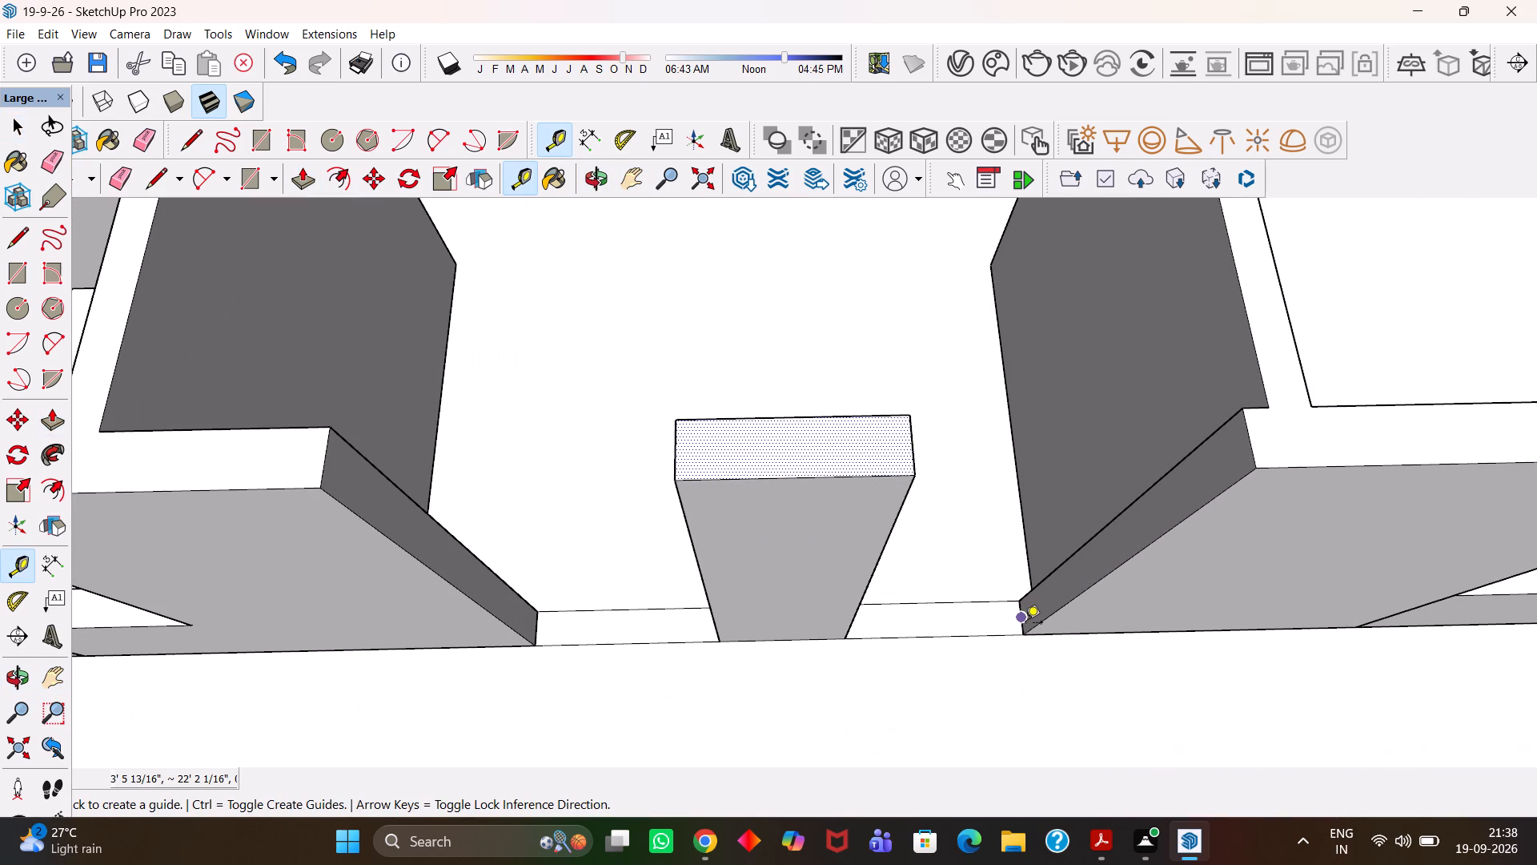
pyautogui.doubleClick(1025, 624)
pyautogui.scroll(3, 1020, 622)
pyautogui.doubleClick(1018, 618)
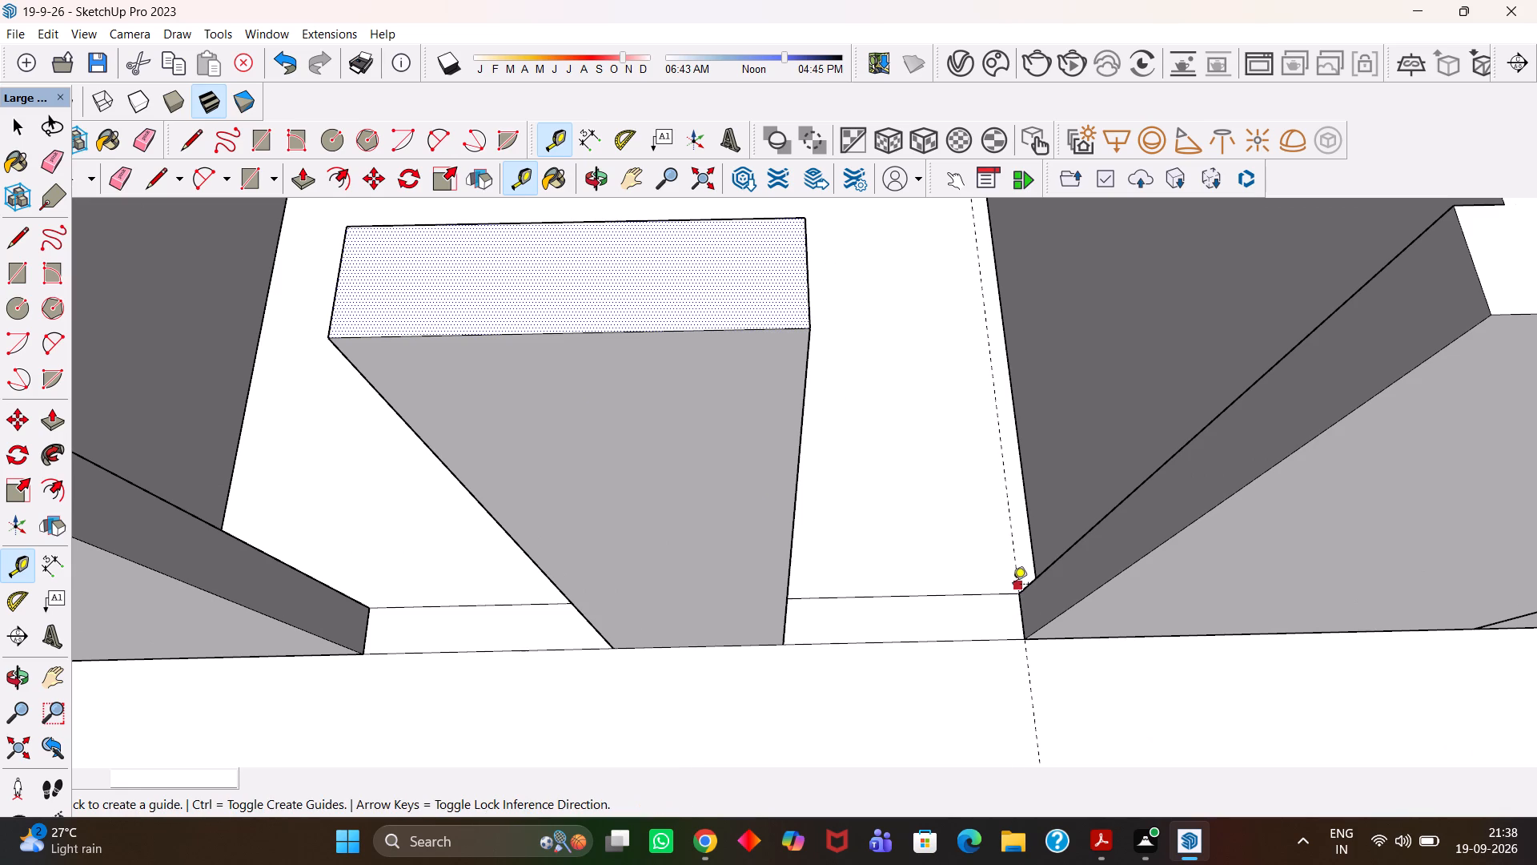
pyautogui.click(1010, 573)
pyautogui.scroll(3, 1019, 595)
pyautogui.press('t')
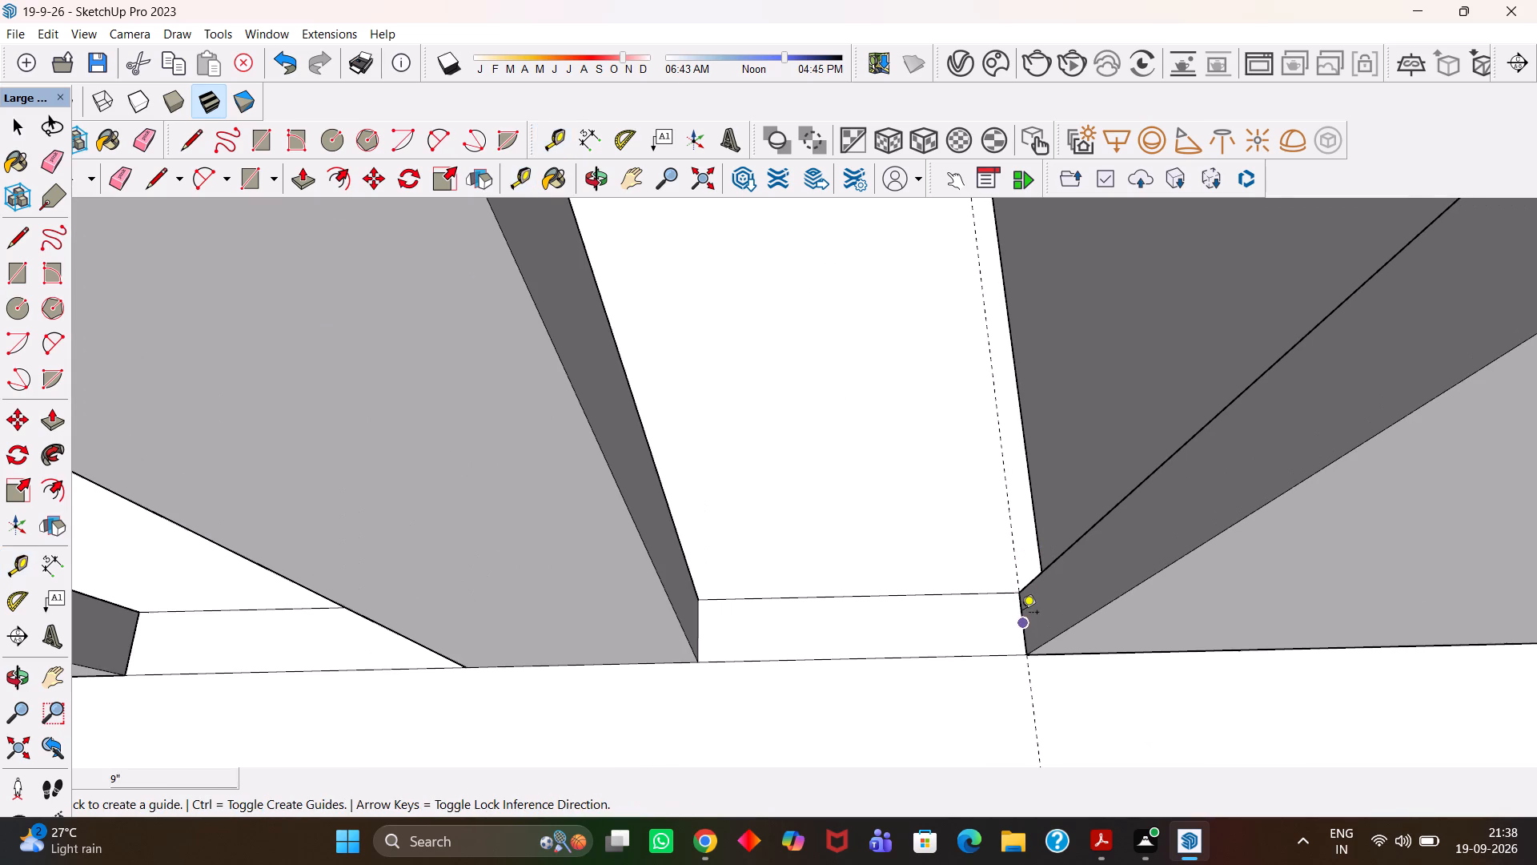
pyautogui.click(1021, 622)
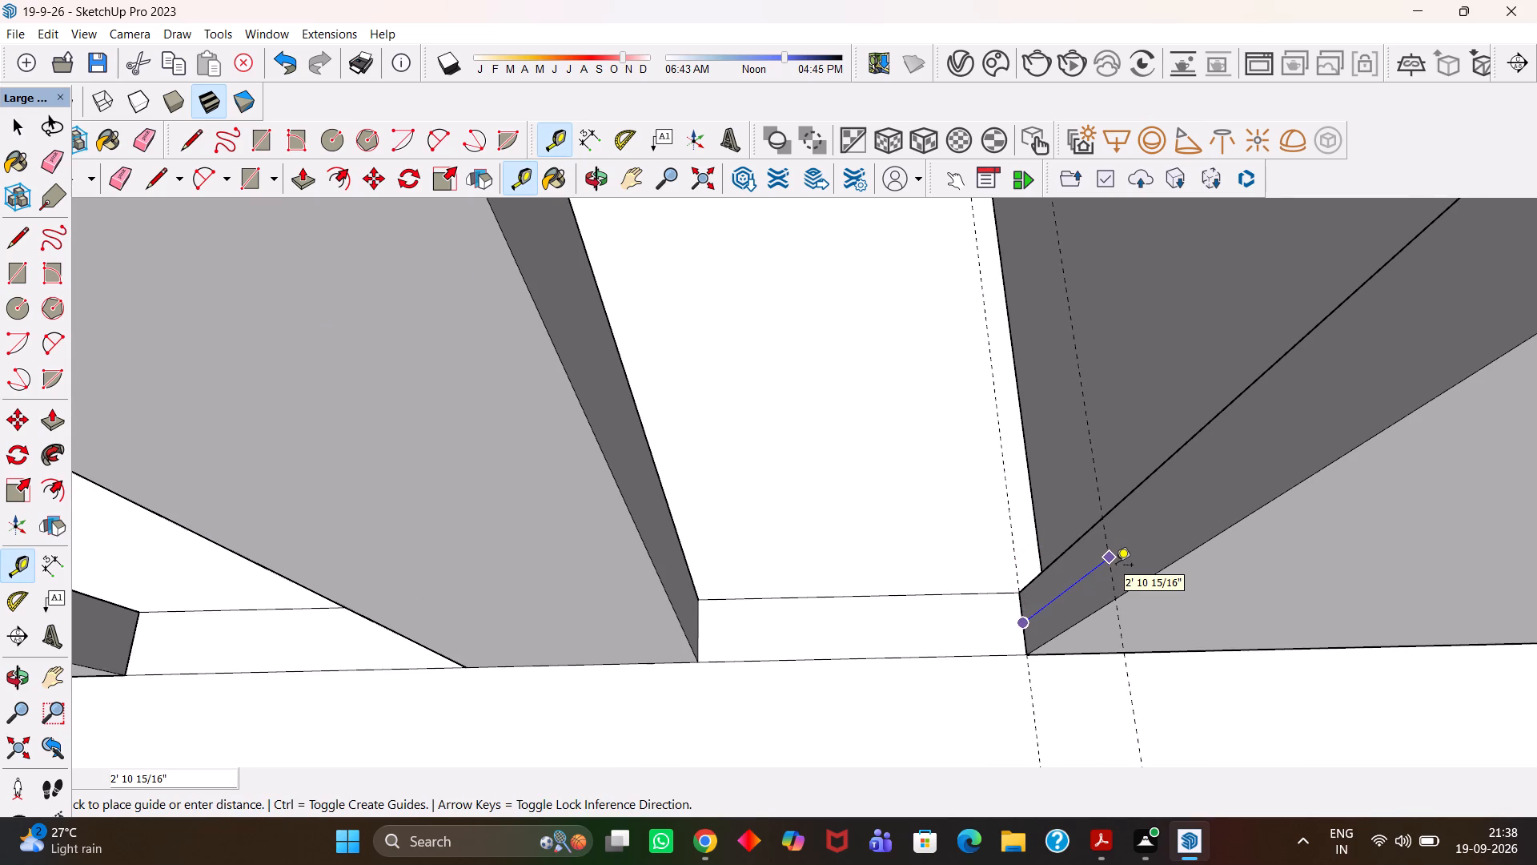
pyautogui.write("3'")
pyautogui.press('Return')
# Add a guide 4' above the 3' guide on the end face beside the pier.
pyautogui.press('h')
pyautogui.scroll(-4, 1116, 565)
pyautogui.moveTo(1106, 560); pyautogui.dragTo(1037, 588)
pyautogui.scroll(-3, 1026, 590)
pyautogui.press('t')
pyautogui.scroll(3, 1047, 596)
pyautogui.click(1039, 596)
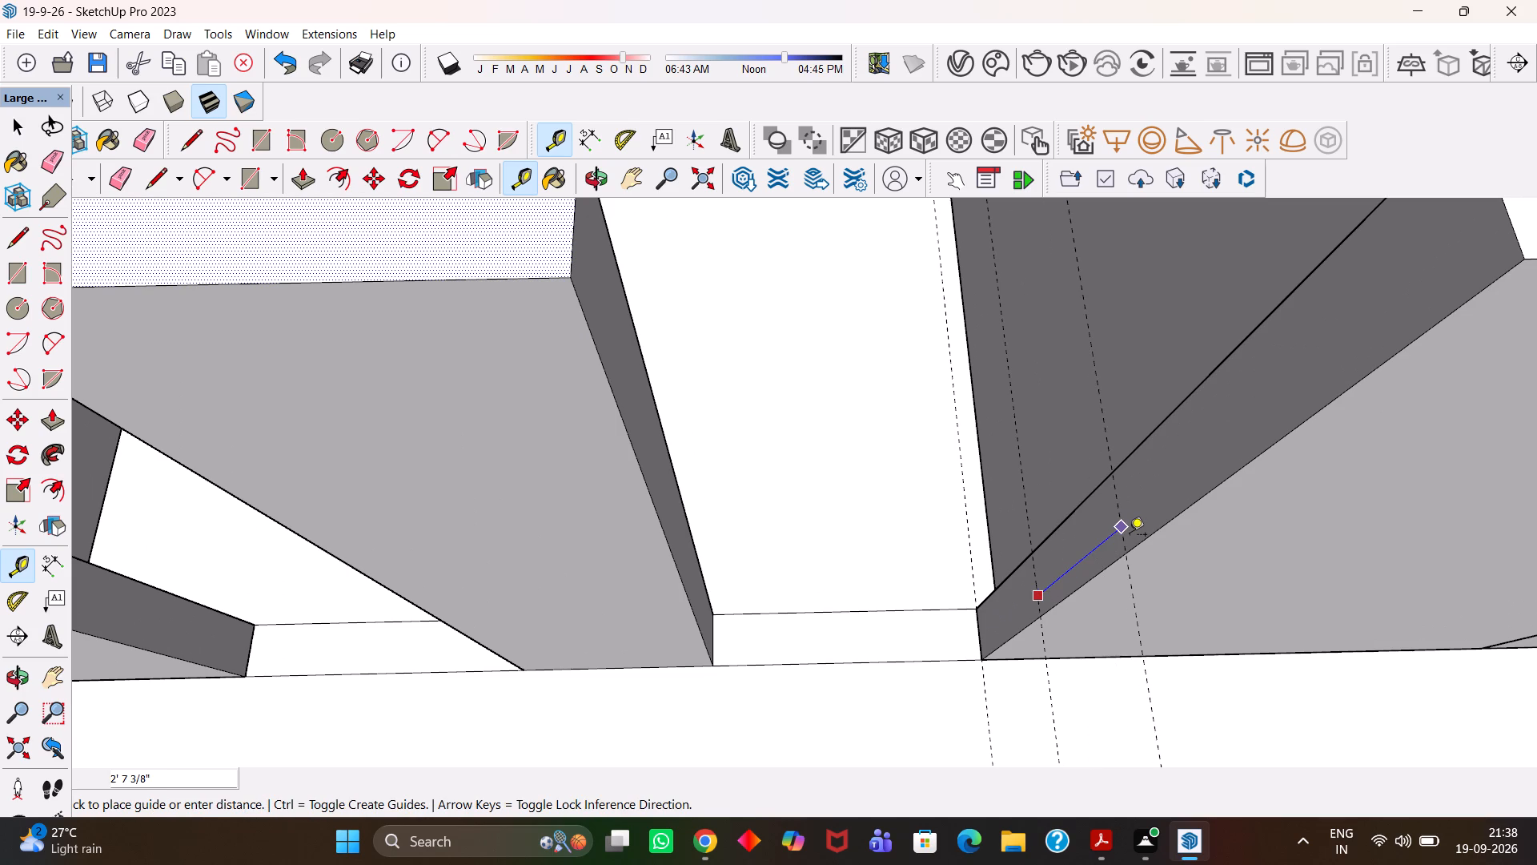
pyautogui.write("4'")
pyautogui.press('Return')
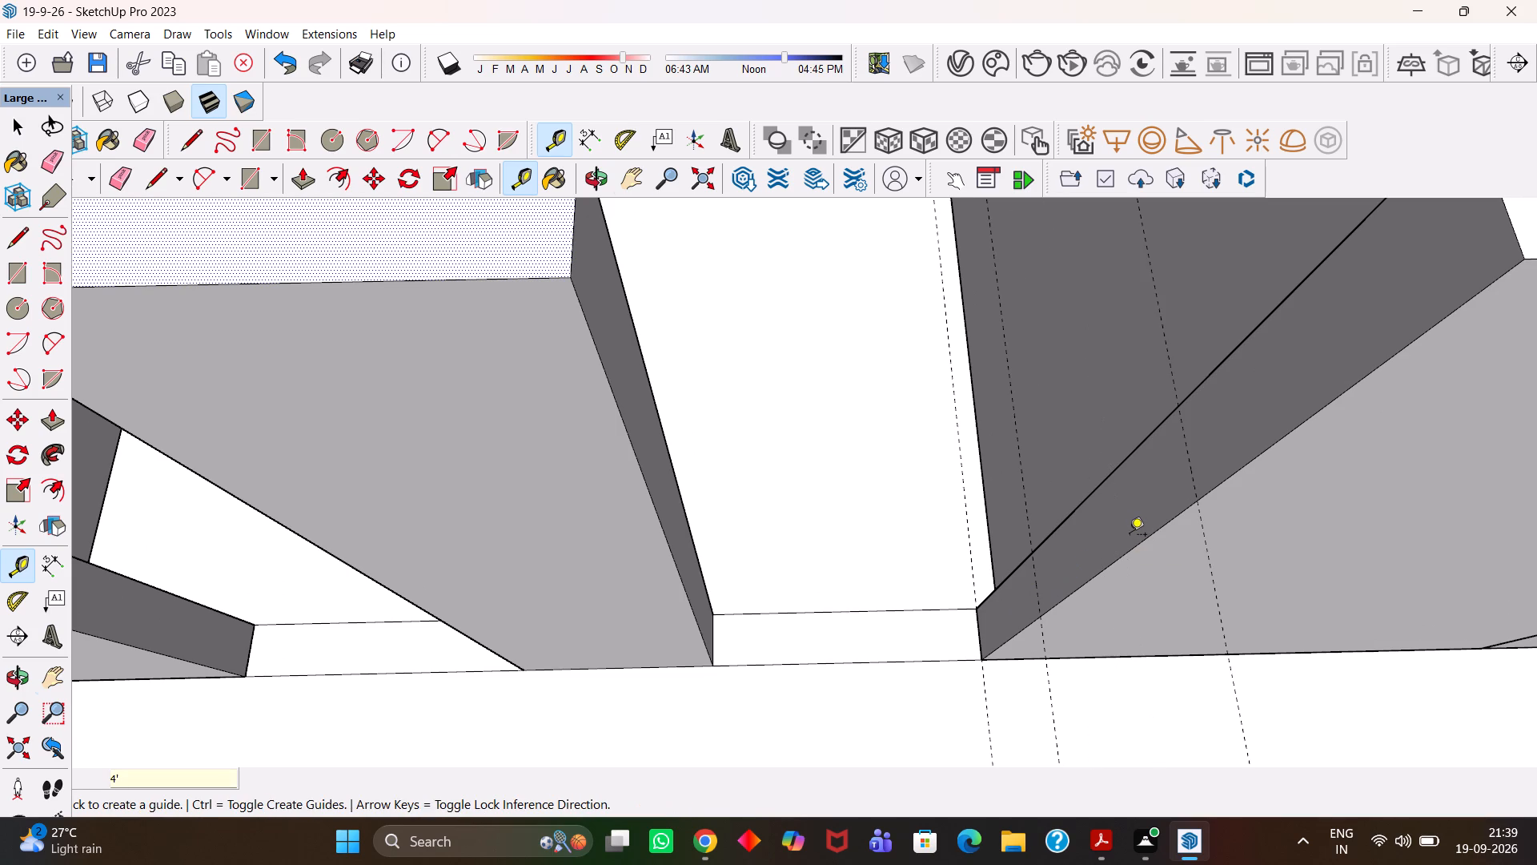
# Open the front wall group and draw a 4' by 9" rectangle between the two upper guides on the end face beside the pier.
pyautogui.press('h')
pyautogui.scroll(-4, 1132, 531)
pyautogui.moveTo(1140, 528); pyautogui.dragTo(1098, 533)
pyautogui.press('space')
pyautogui.doubleClick(1072, 536)
pyautogui.scroll(2, 1071, 536)
pyautogui.press('r')
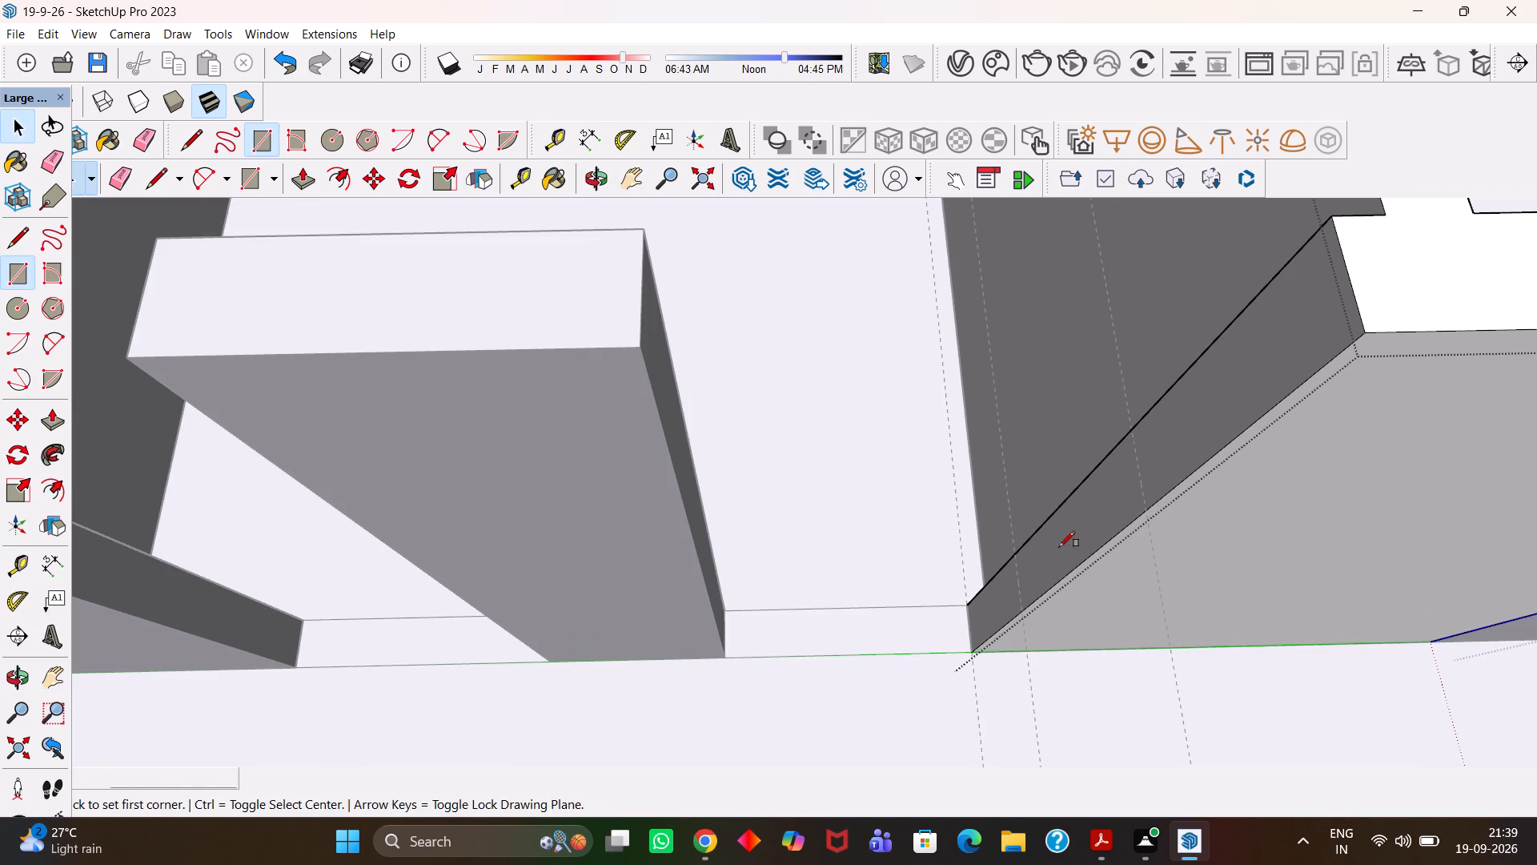
pyautogui.click(1021, 605)
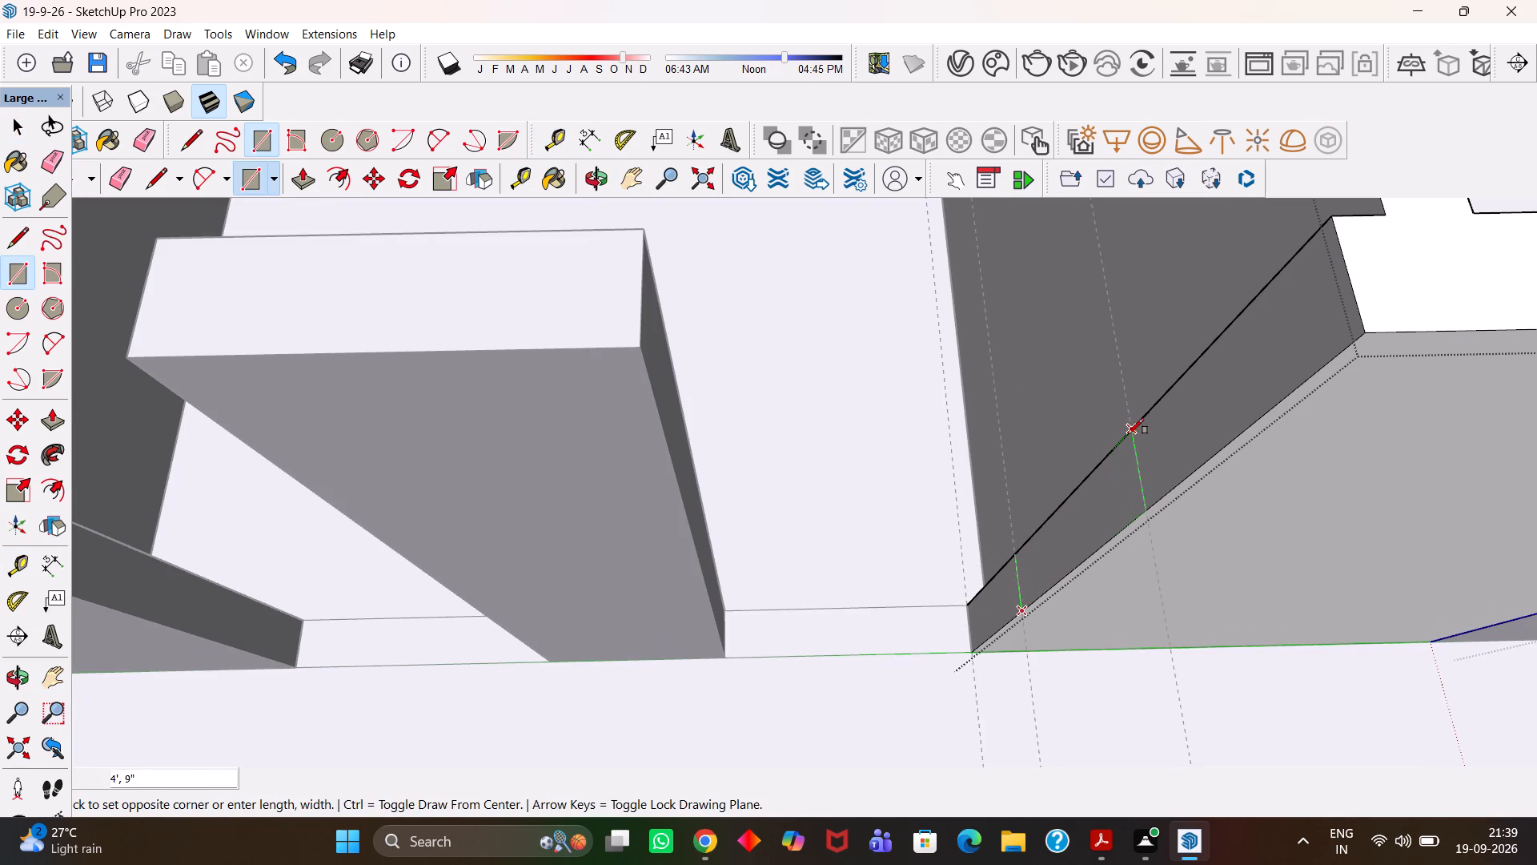
pyautogui.click(1128, 434)
# Push/Pull the end face above the drawn rectangle across to the pier to form the window lintel.
pyautogui.scroll(-4, 1130, 455)
pyautogui.press('space')
pyautogui.click(1196, 429)
pyautogui.scroll(-4, 1196, 428)
pyautogui.press('p')
pyautogui.click(1196, 428)
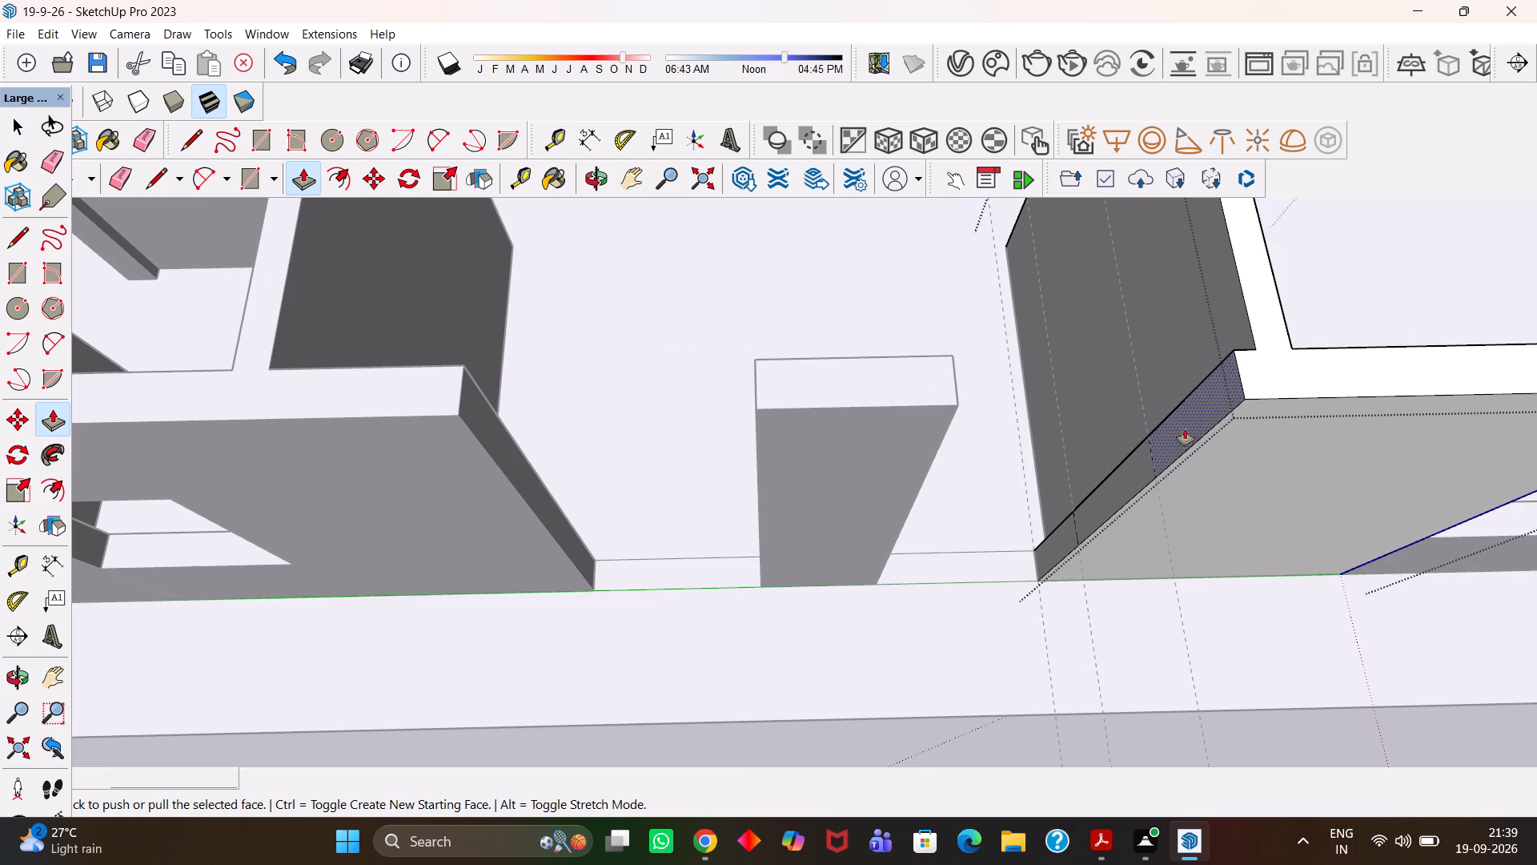
pyautogui.click(950, 401)
# Push/Pull the end face below the drawn rectangle across to the pier to form the sill wall, and close the wall group.
pyautogui.scroll(2, 1037, 502)
pyautogui.press('space')
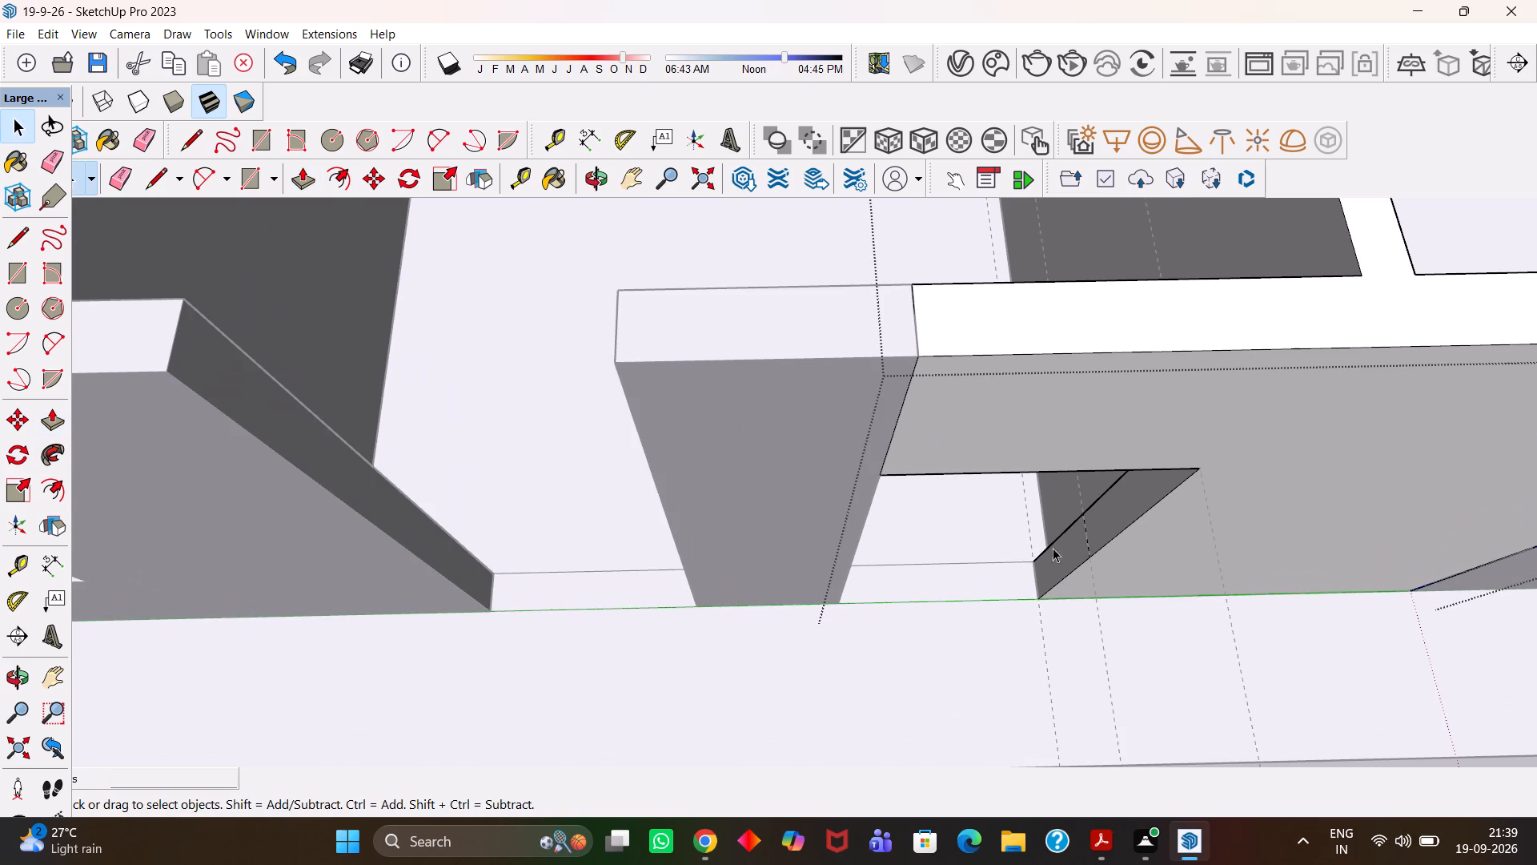
pyautogui.click(1065, 560)
pyautogui.scroll(-4, 1102, 541)
pyautogui.press('p')
pyautogui.click(1102, 541)
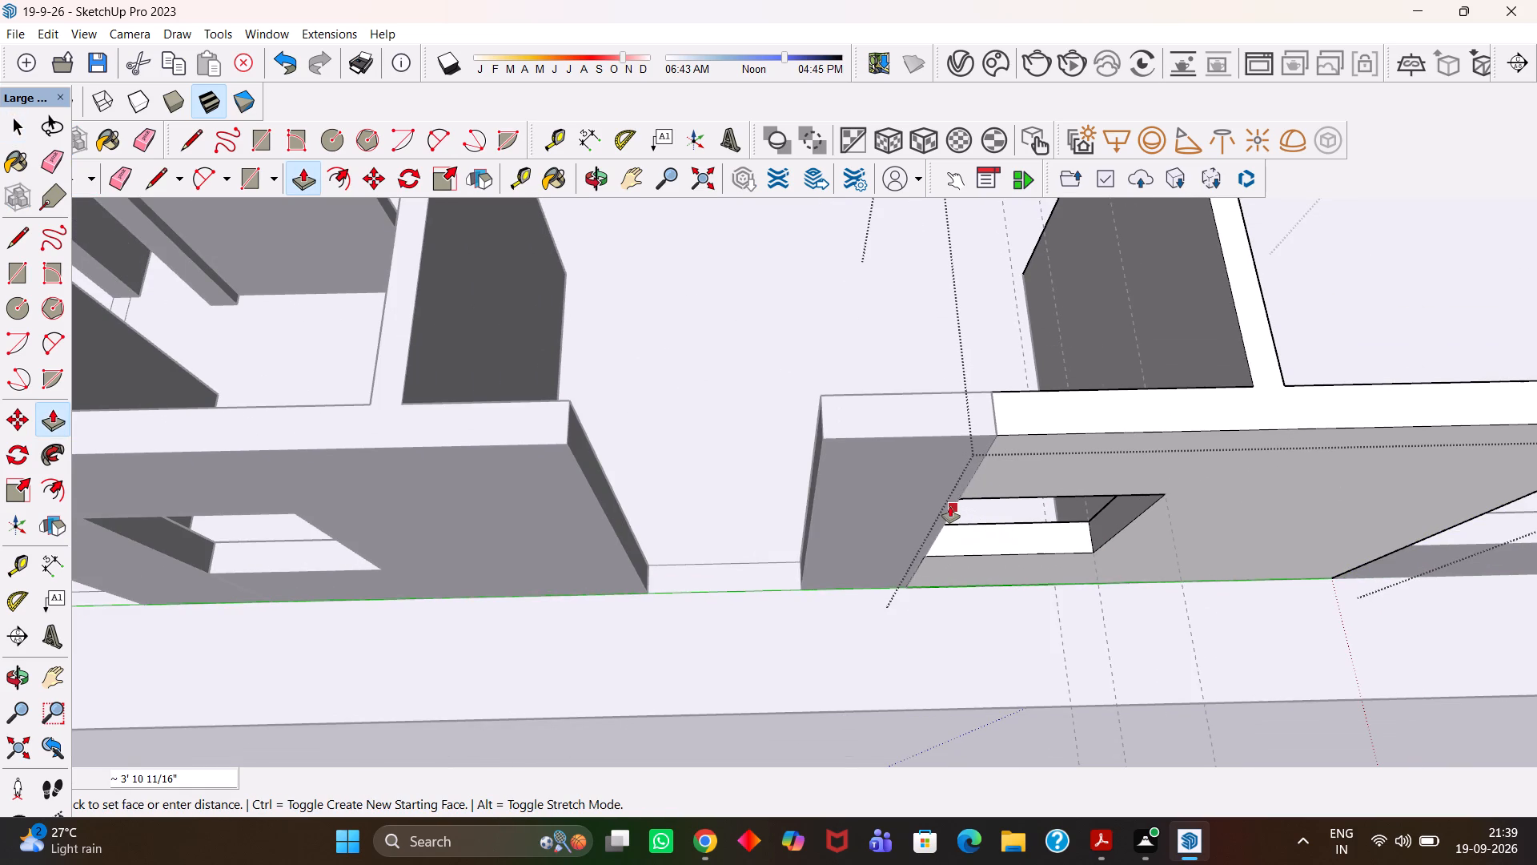
pyautogui.click(950, 506)
pyautogui.scroll(-6, 950, 506)
pyautogui.press('h')
pyautogui.moveTo(918, 529); pyautogui.dragTo(948, 468)
pyautogui.press('space')
pyautogui.click(853, 607)
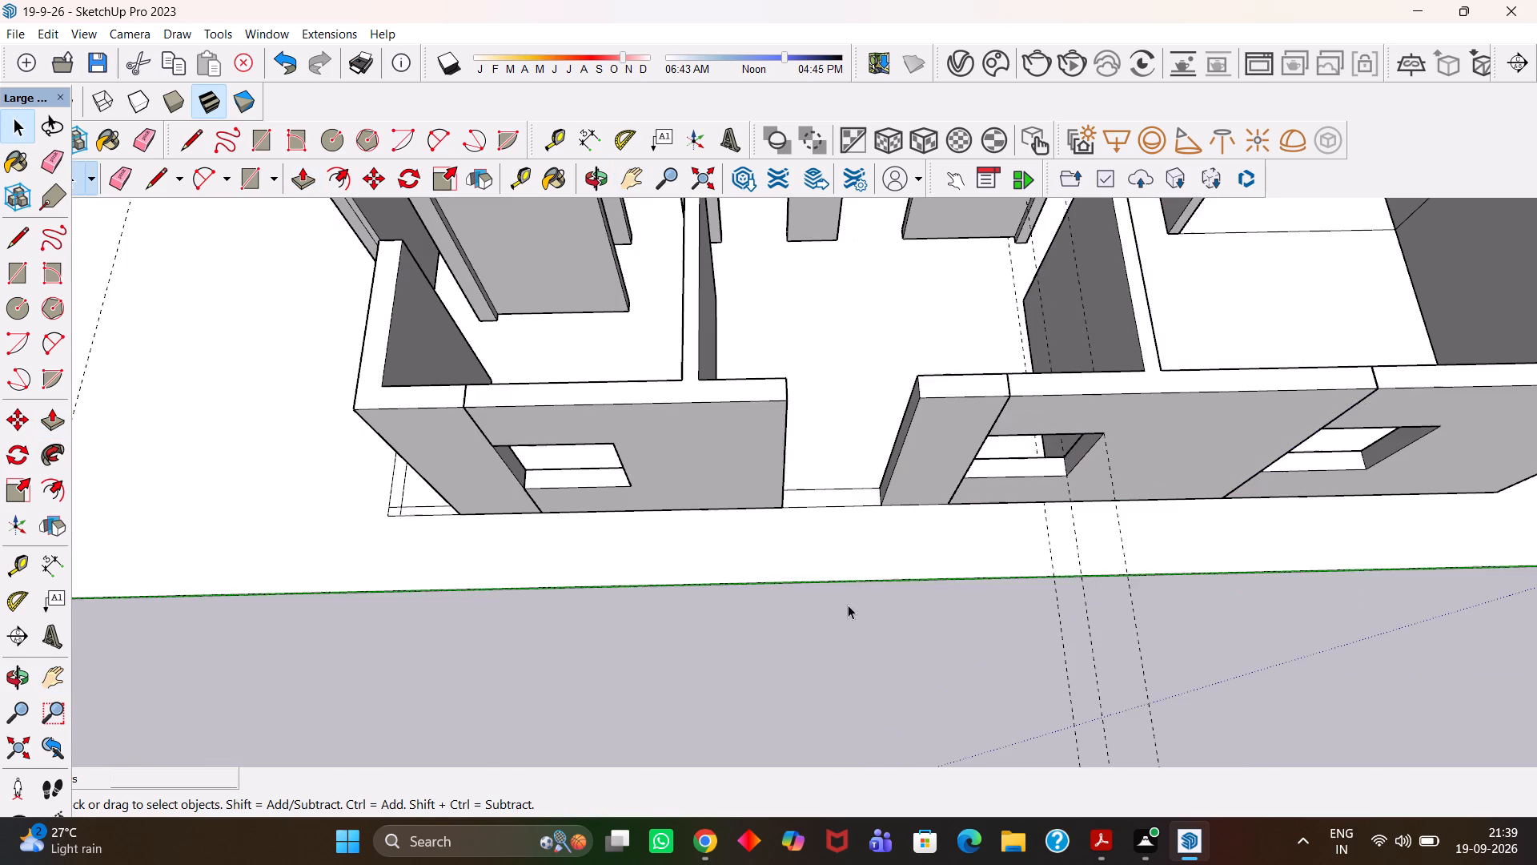
# Add a guide along the base of the pier's free end face and another 3' above it.
pyautogui.scroll(5, 838, 476)
pyautogui.moveTo(864, 513); pyautogui.dragTo(979, 515, button='middle')
pyautogui.press('h')
pyautogui.moveTo(871, 462); pyautogui.dragTo(916, 525)
pyautogui.moveTo(921, 545); pyautogui.dragTo(916, 533, button='middle')
pyautogui.scroll(3, 921, 545)
pyautogui.press('t')
pyautogui.click(965, 521)
pyautogui.click(965, 521)
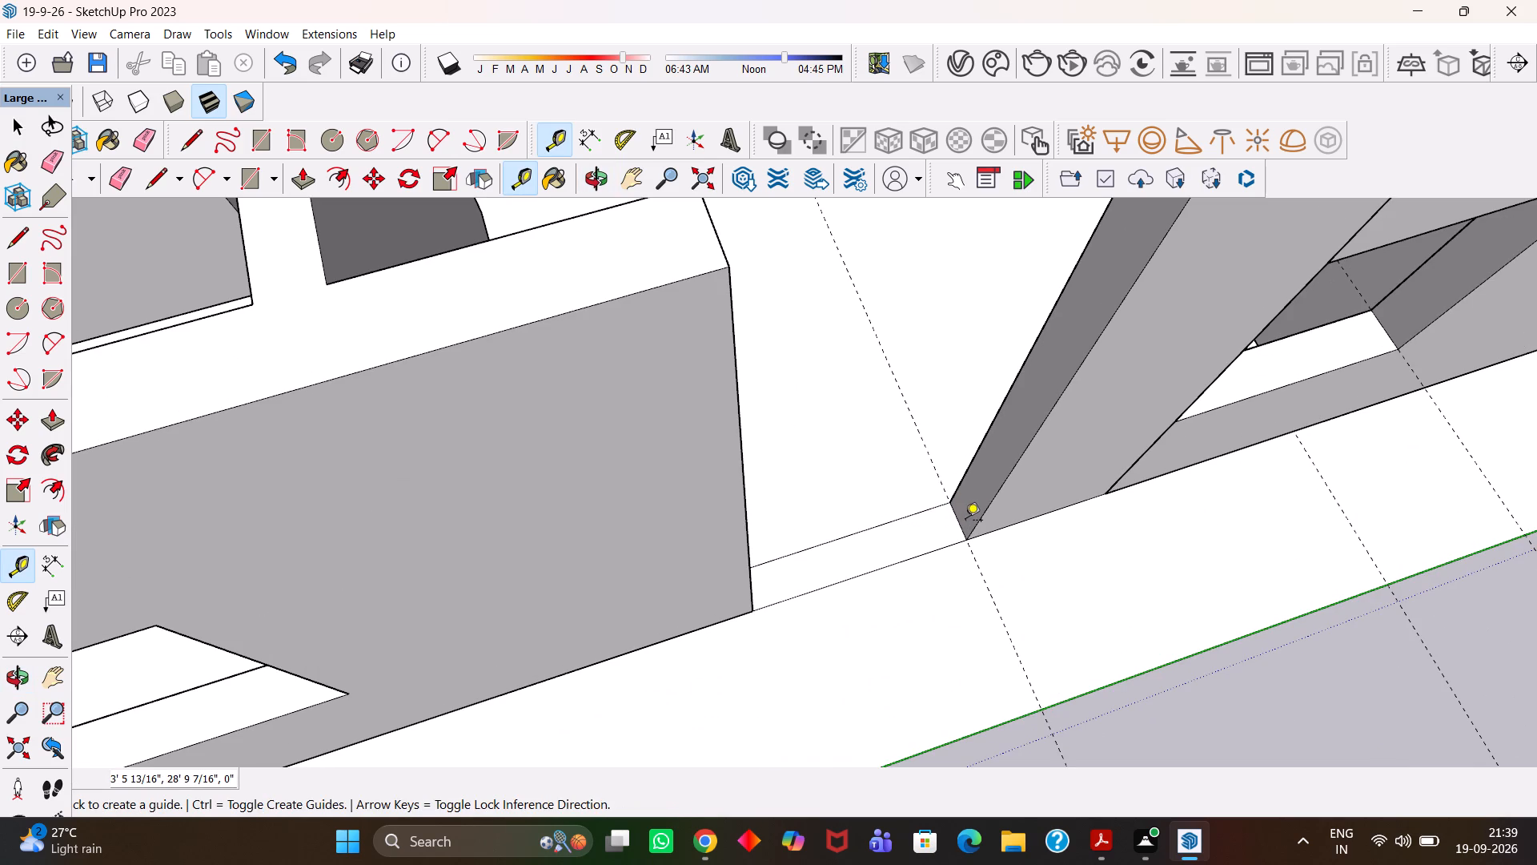
pyautogui.click(942, 490)
pyautogui.write("3/'")
pyautogui.press('Return')
# Add a guide 4' above the 3' guide on the pier's free end face.
pyautogui.press('h')
pyautogui.scroll(-3, 1019, 430)
pyautogui.moveTo(1019, 430); pyautogui.dragTo(973, 487)
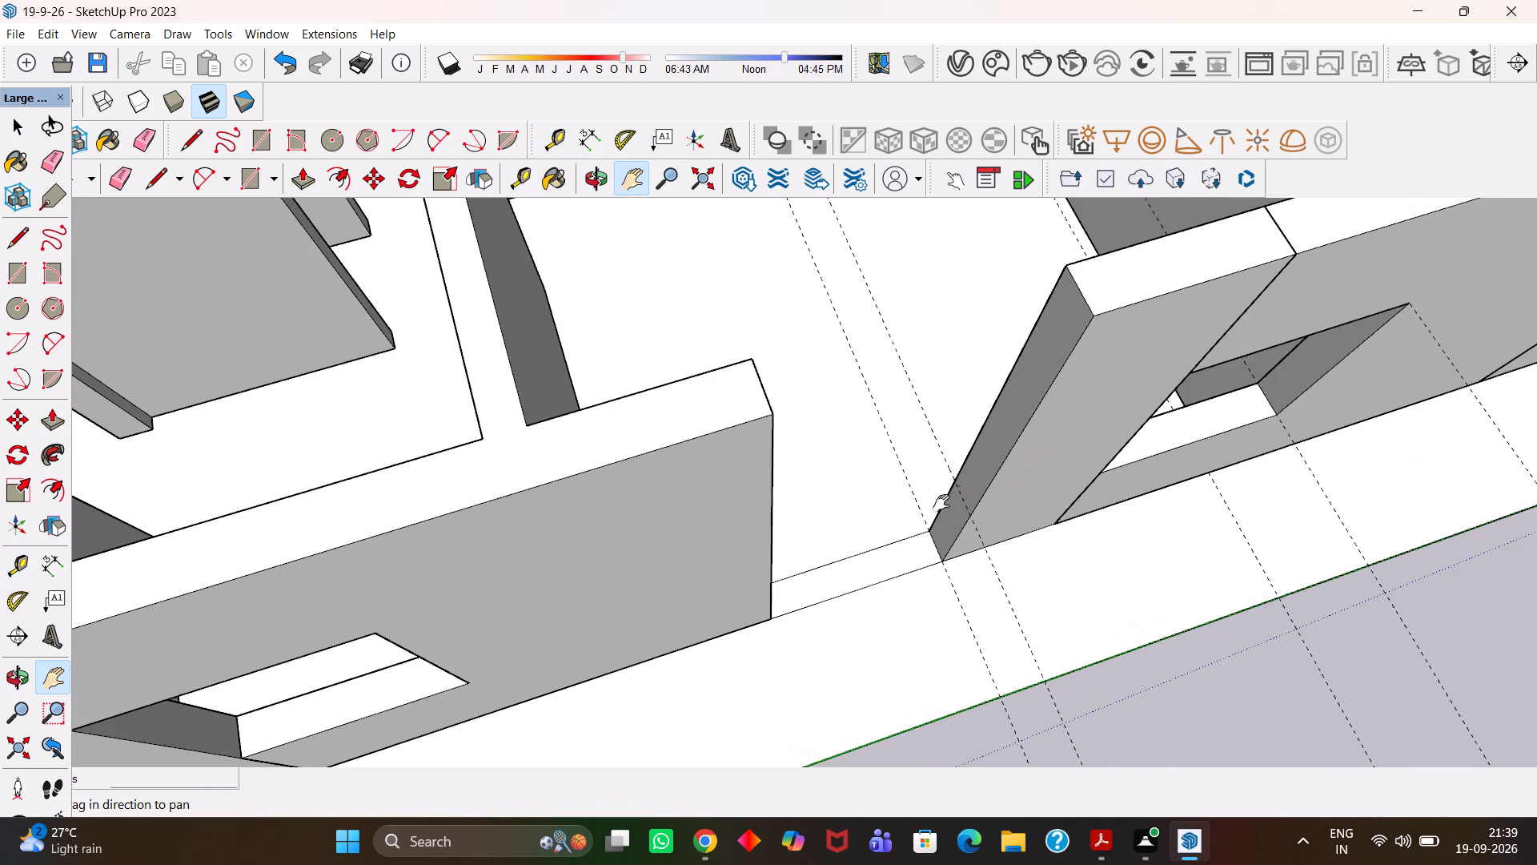
pyautogui.moveTo(940, 507); pyautogui.dragTo(946, 493, button='middle')
pyautogui.scroll(1, 946, 493)
pyautogui.press('t')
pyautogui.click(950, 456)
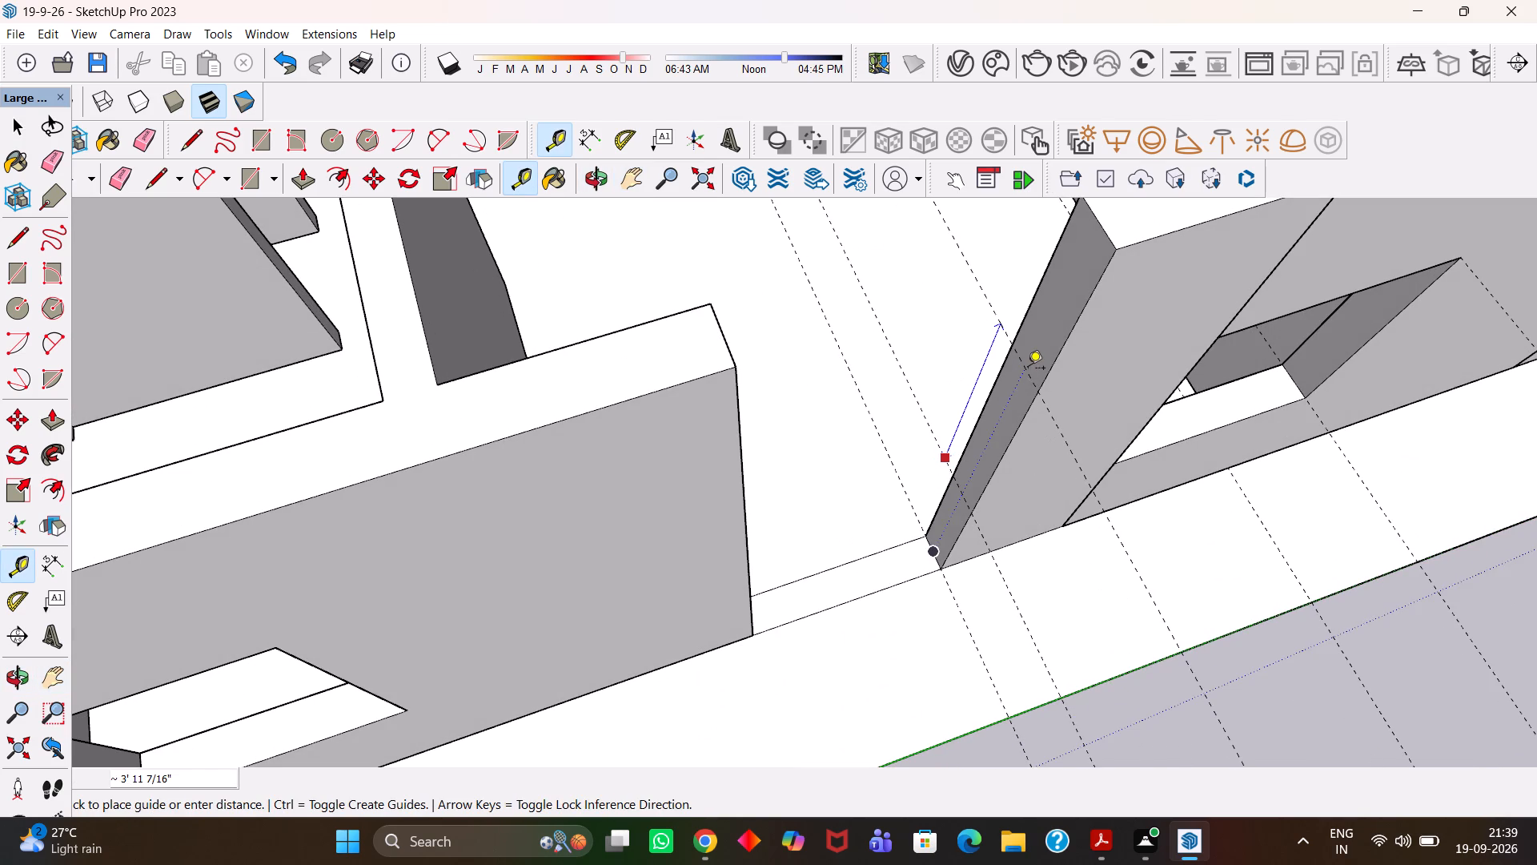
pyautogui.write("4'")
pyautogui.press('Return')
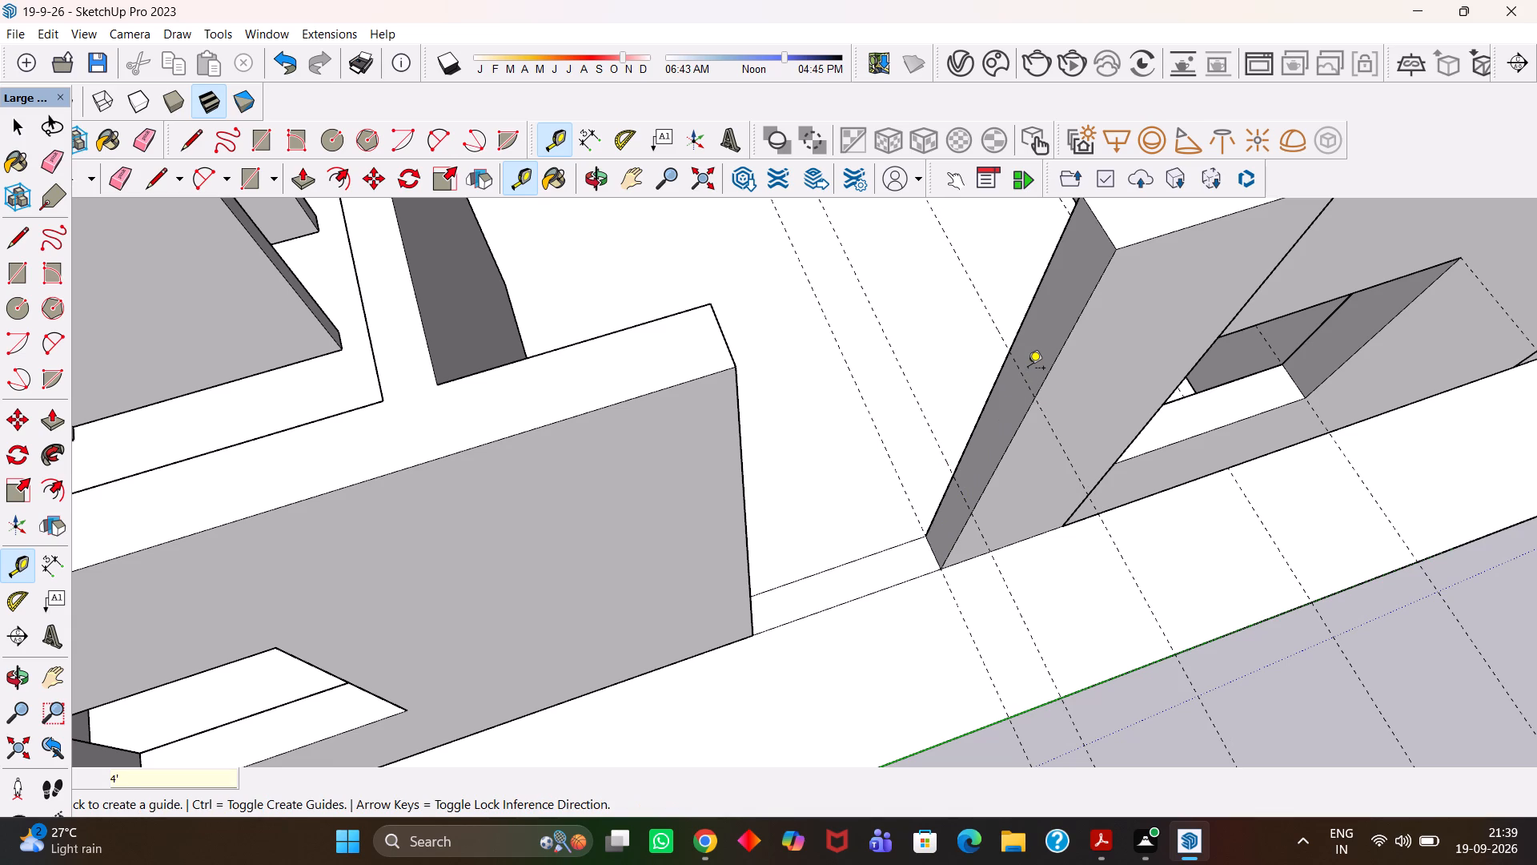
# Draw a 4' by 9" rectangle between the two upper guides on the pier's free end face.
pyautogui.scroll(2, 991, 428)
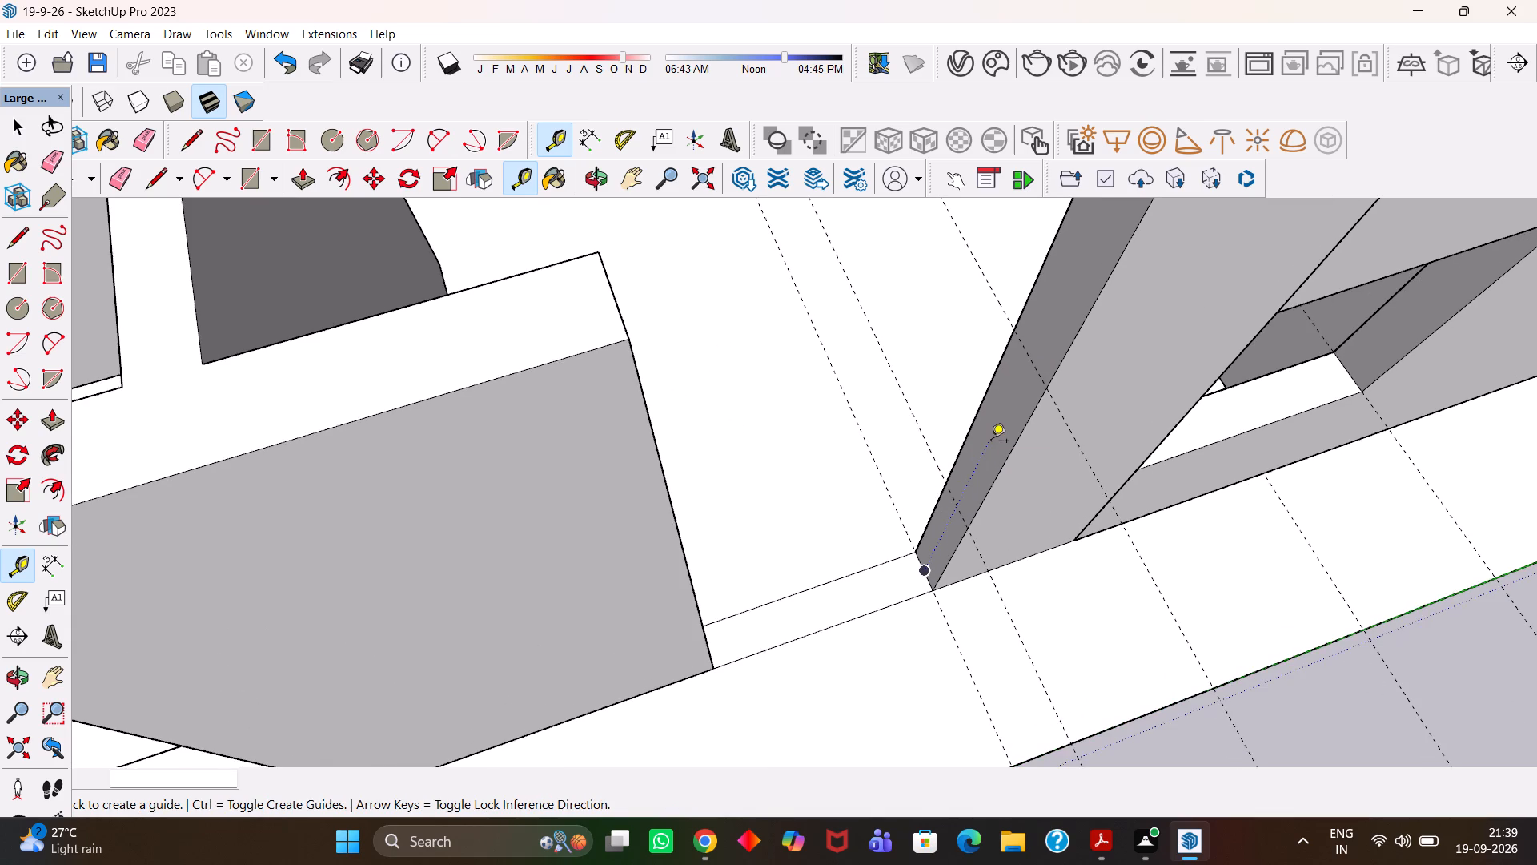
pyautogui.scroll(2, 991, 442)
pyautogui.press('h')
pyautogui.press('space')
pyautogui.doubleClick(1001, 457)
pyautogui.click(1001, 457)
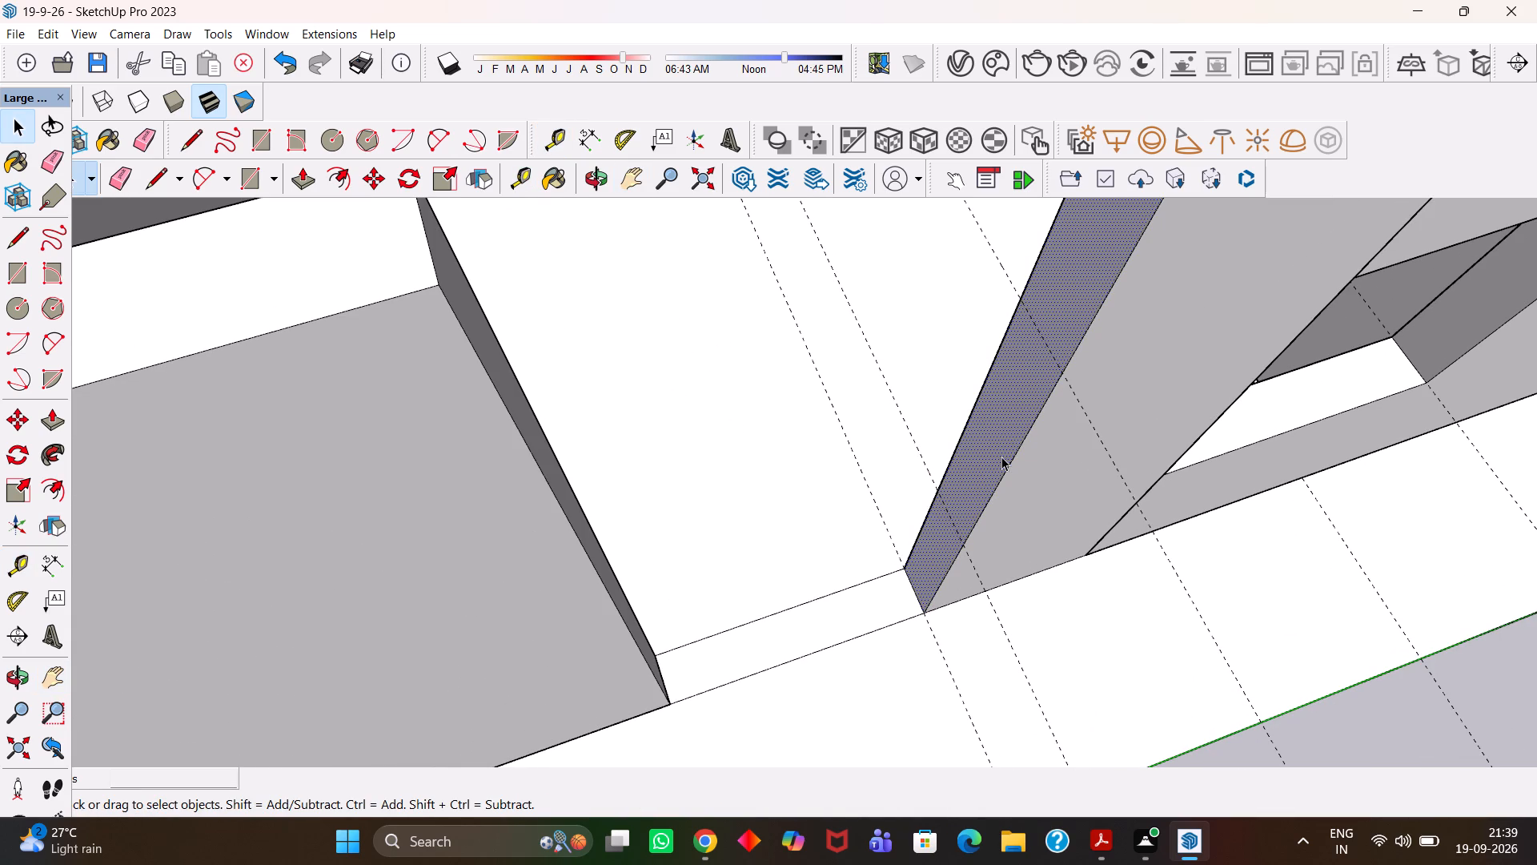
pyautogui.press('r')
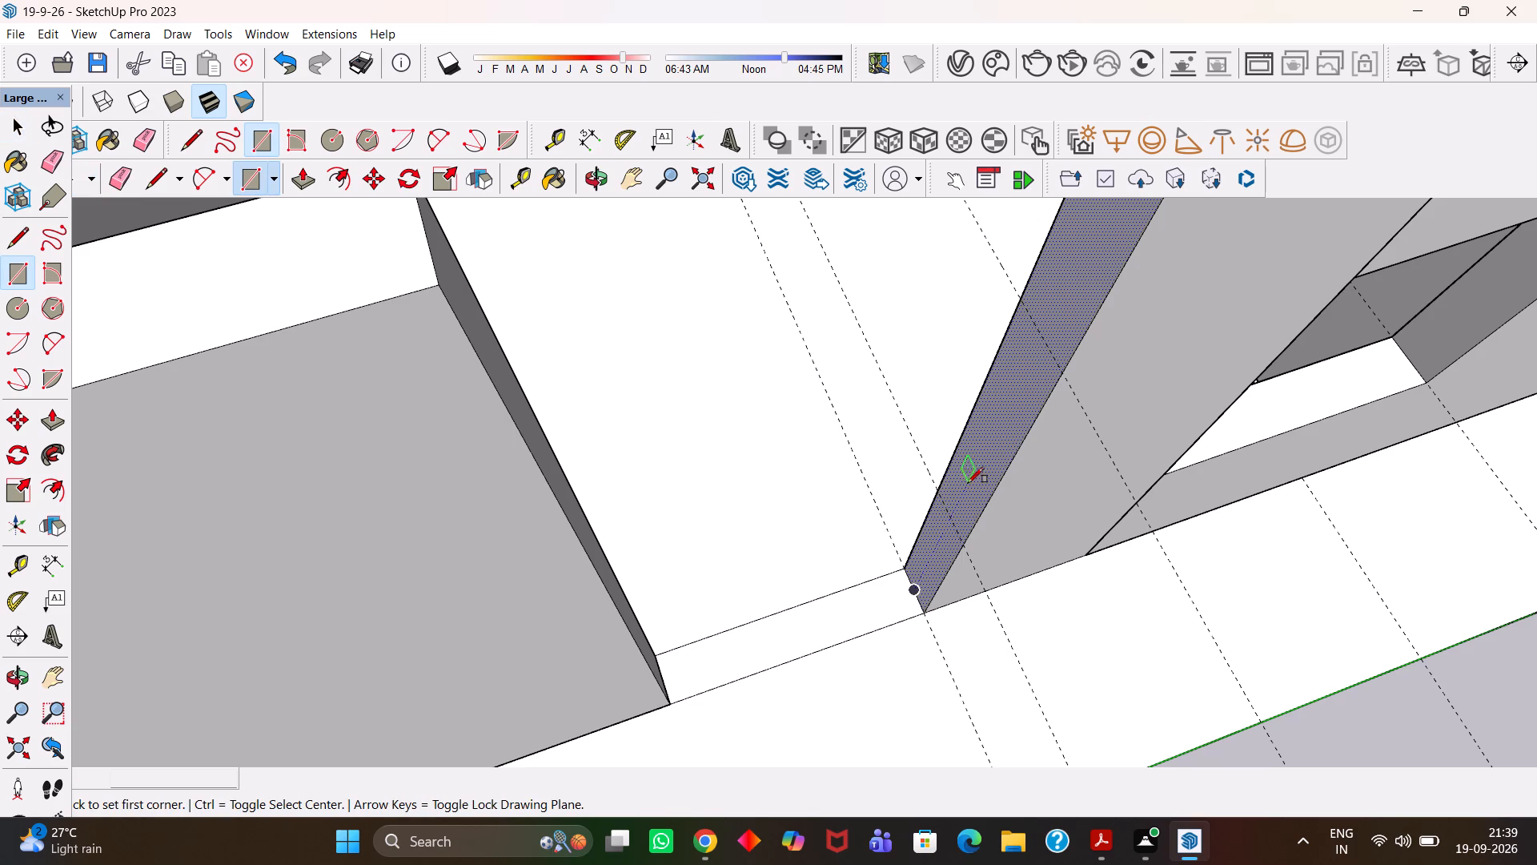
pyautogui.click(936, 494)
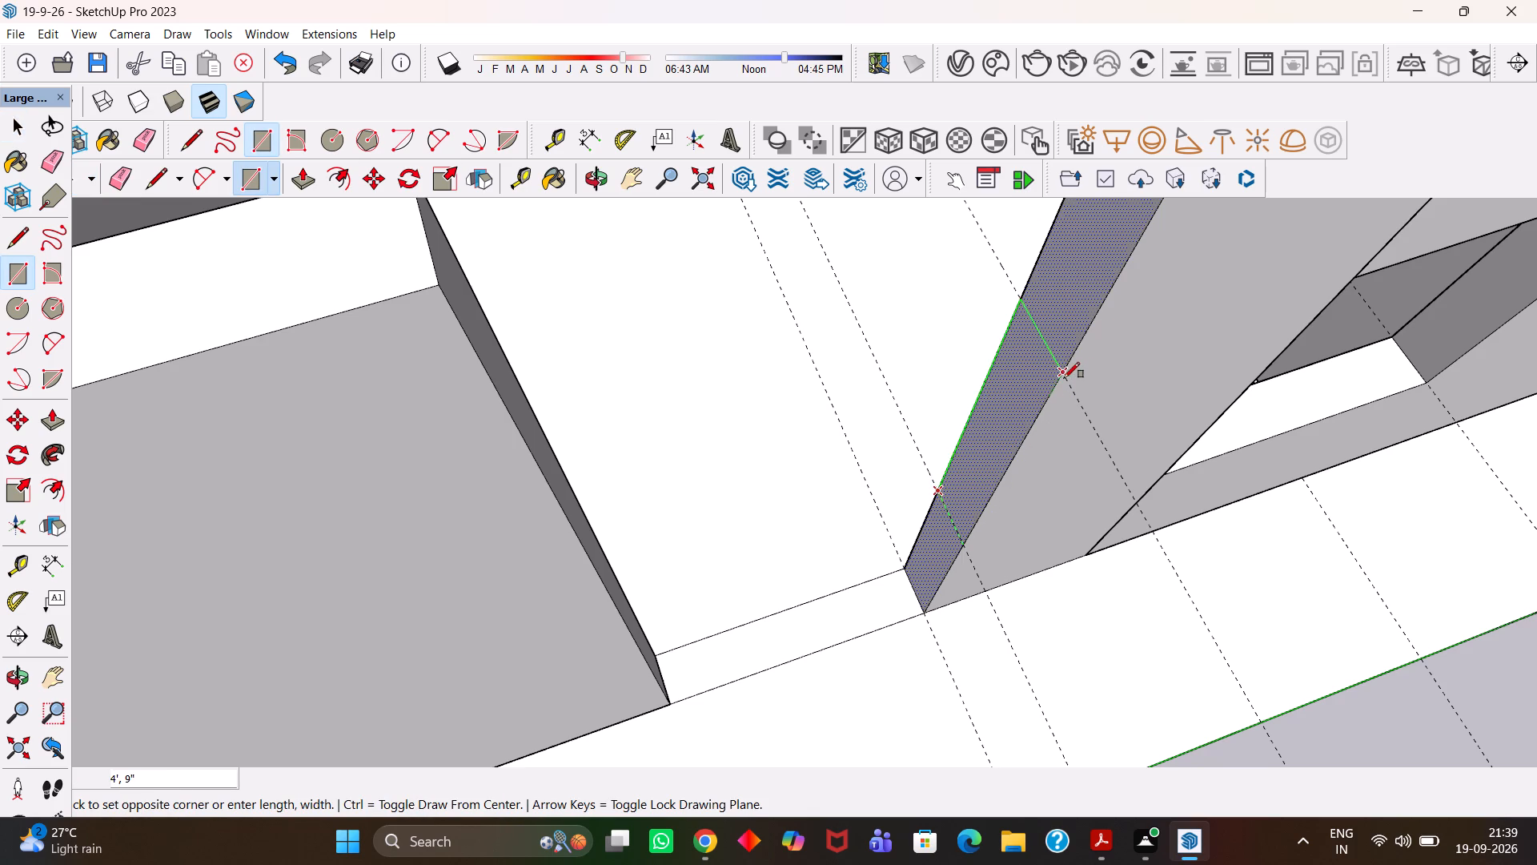
pyautogui.click(1064, 378)
# Push/Pull the pier face above the rectangle 4' to the opposite front wall to form the lintel.
pyautogui.scroll(-4, 1055, 376)
pyautogui.press('space')
pyautogui.click(1069, 337)
pyautogui.scroll(-3, 1069, 337)
pyautogui.press('p')
pyautogui.click(1069, 337)
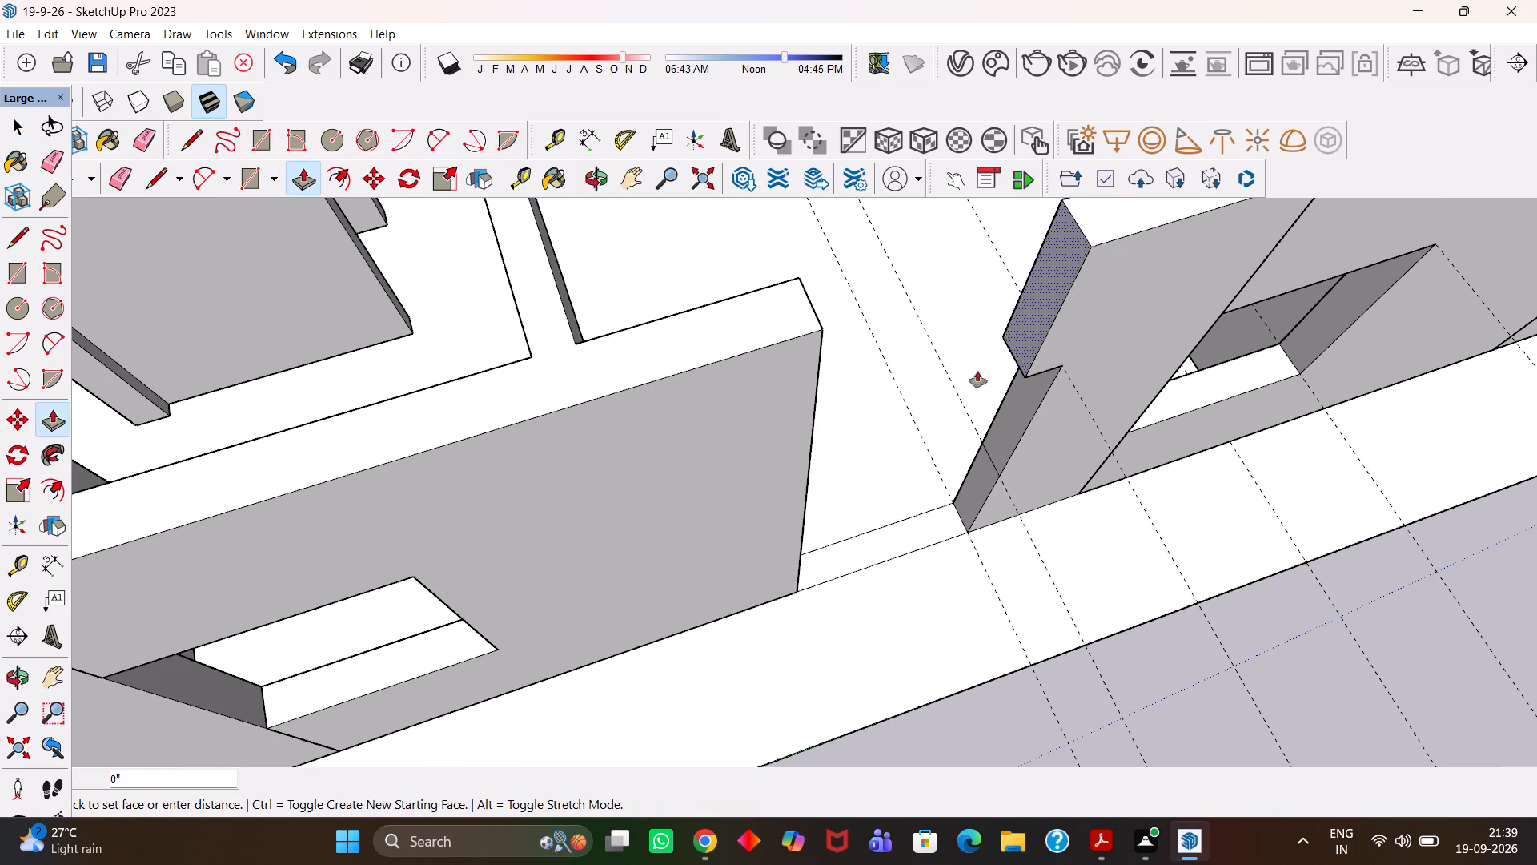
pyautogui.click(817, 332)
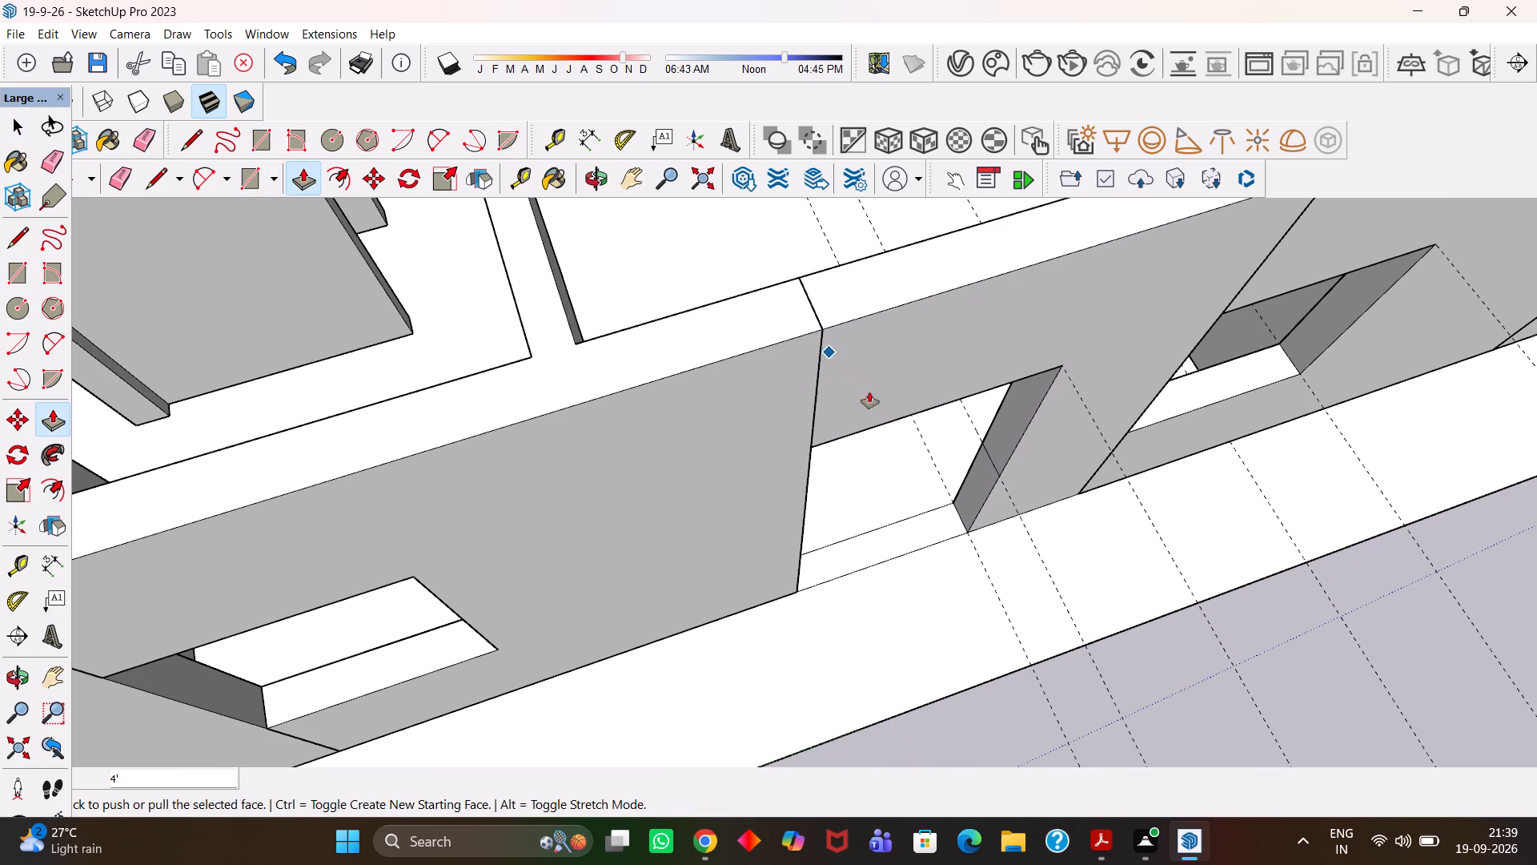
# Push/Pull the pier face below the rectangle 4' to the opposite front wall to form the sill wall.
pyautogui.press('space')
pyautogui.click(971, 484)
pyautogui.press('p')
pyautogui.click(977, 485)
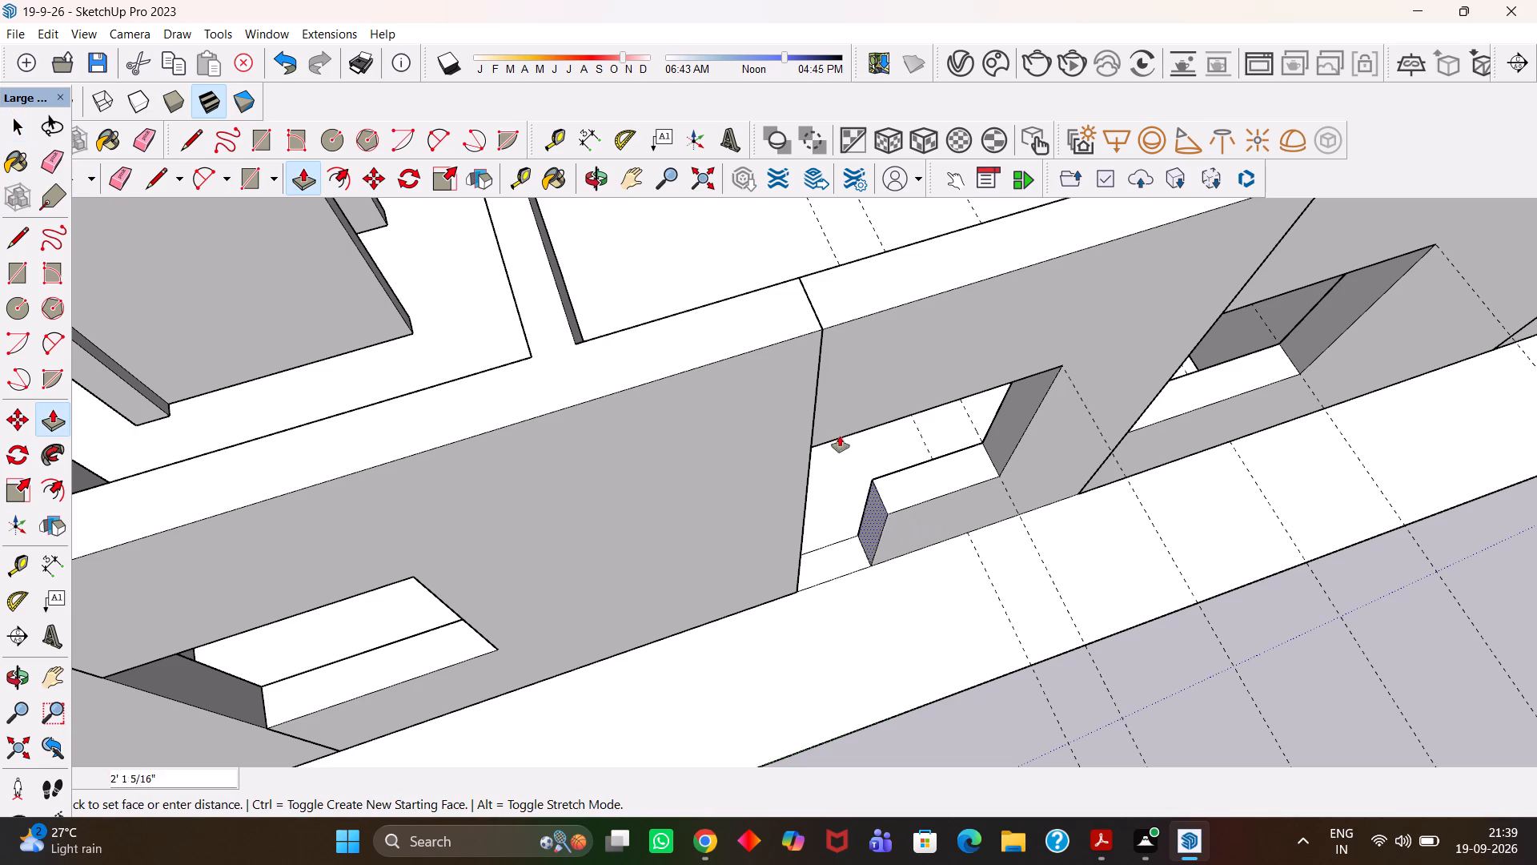
pyautogui.click(813, 436)
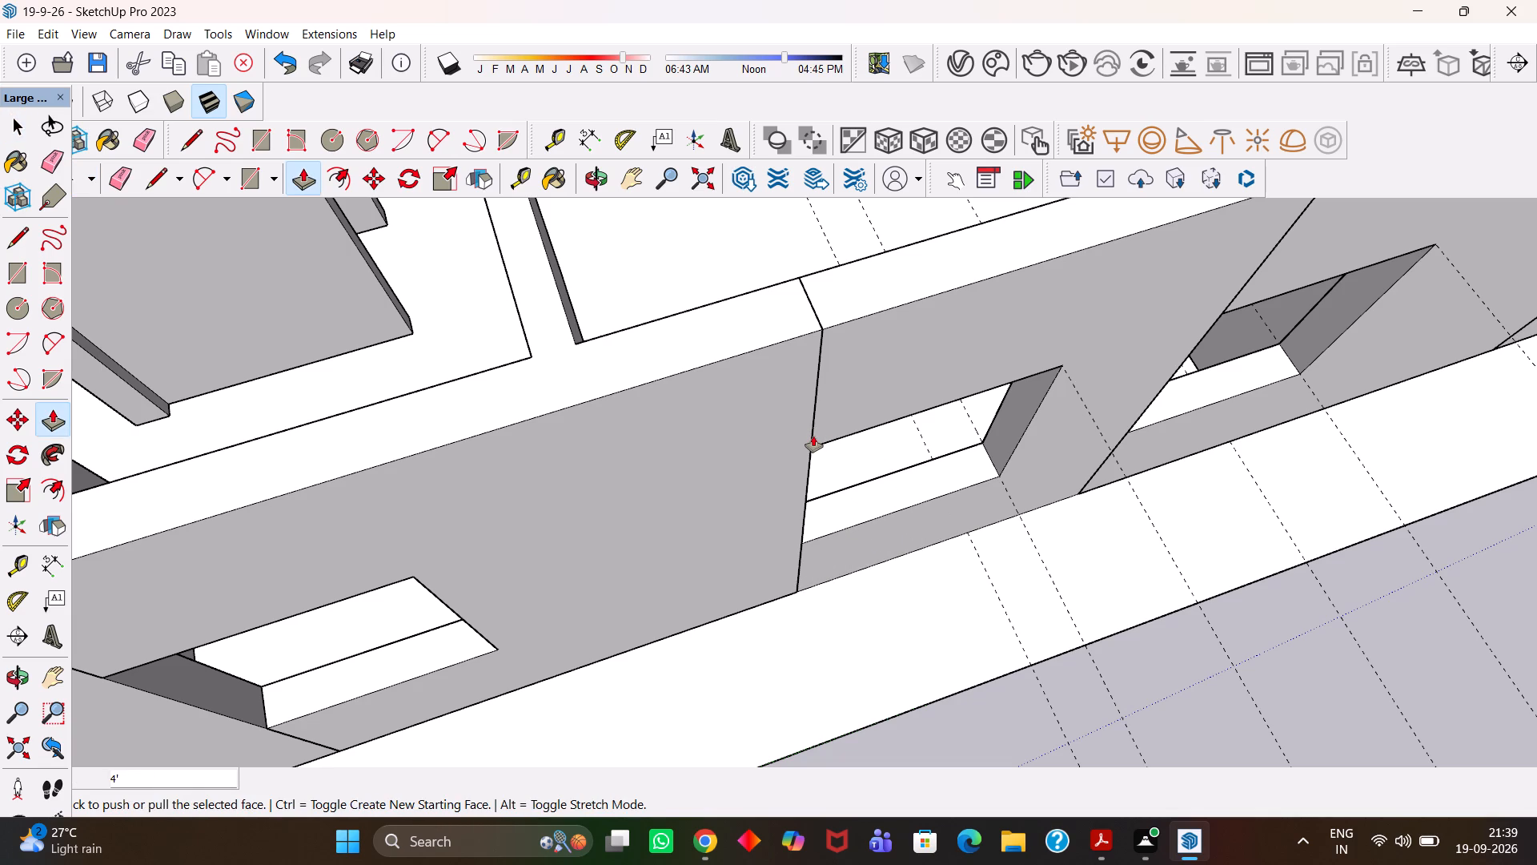
# Erase the construction guides crossing the front wall around the two new window openings.
pyautogui.press('h')
pyautogui.scroll(4, 777, 424)
pyautogui.scroll(-3, 945, 428)
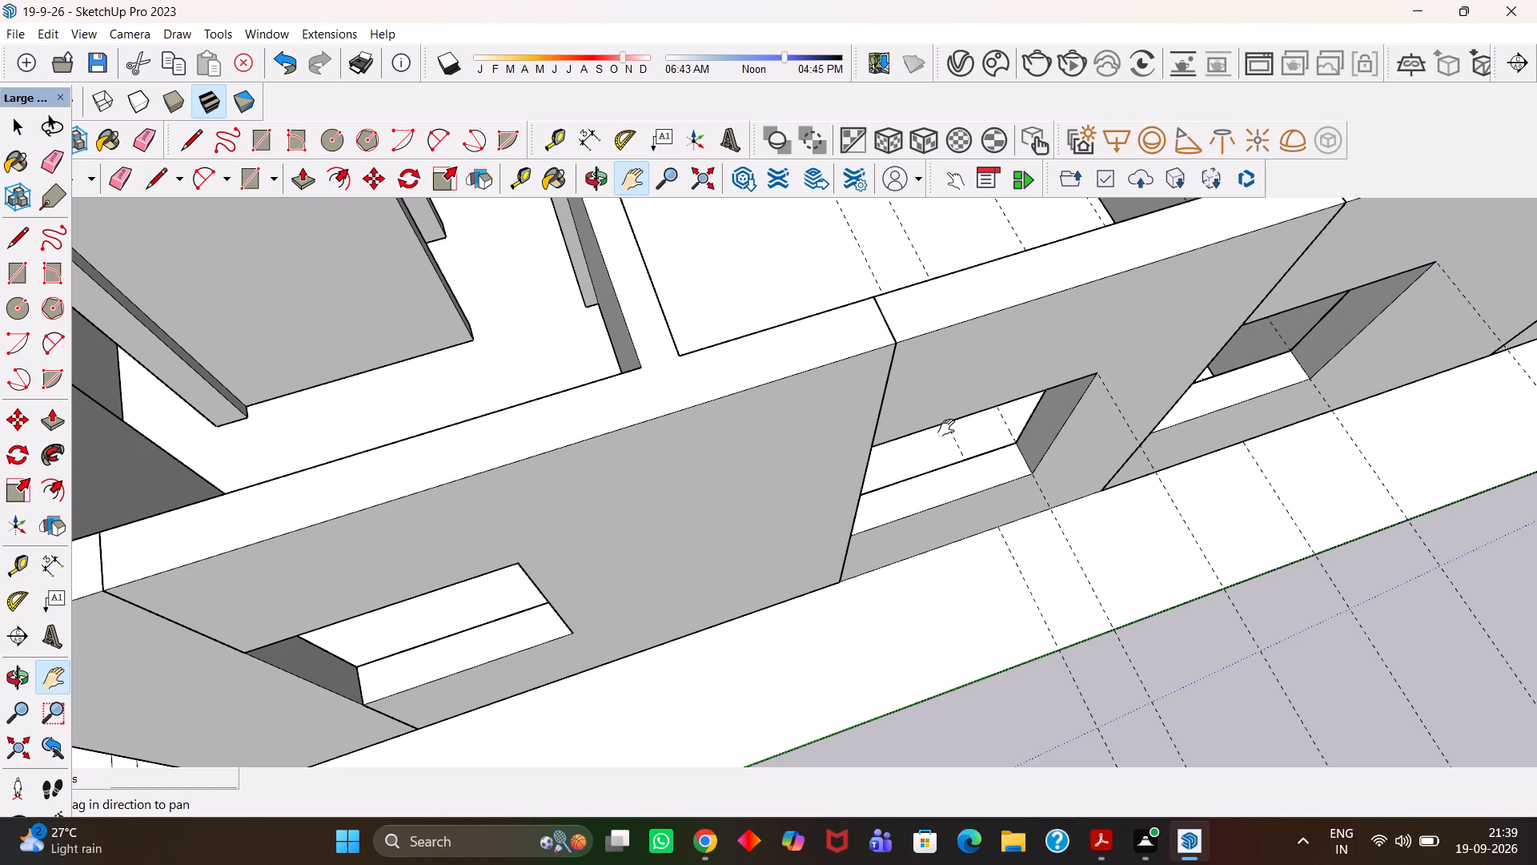
pyautogui.press('h')
pyautogui.scroll(4, 946, 428)
pyautogui.scroll(-8, 946, 428)
pyautogui.press('h')
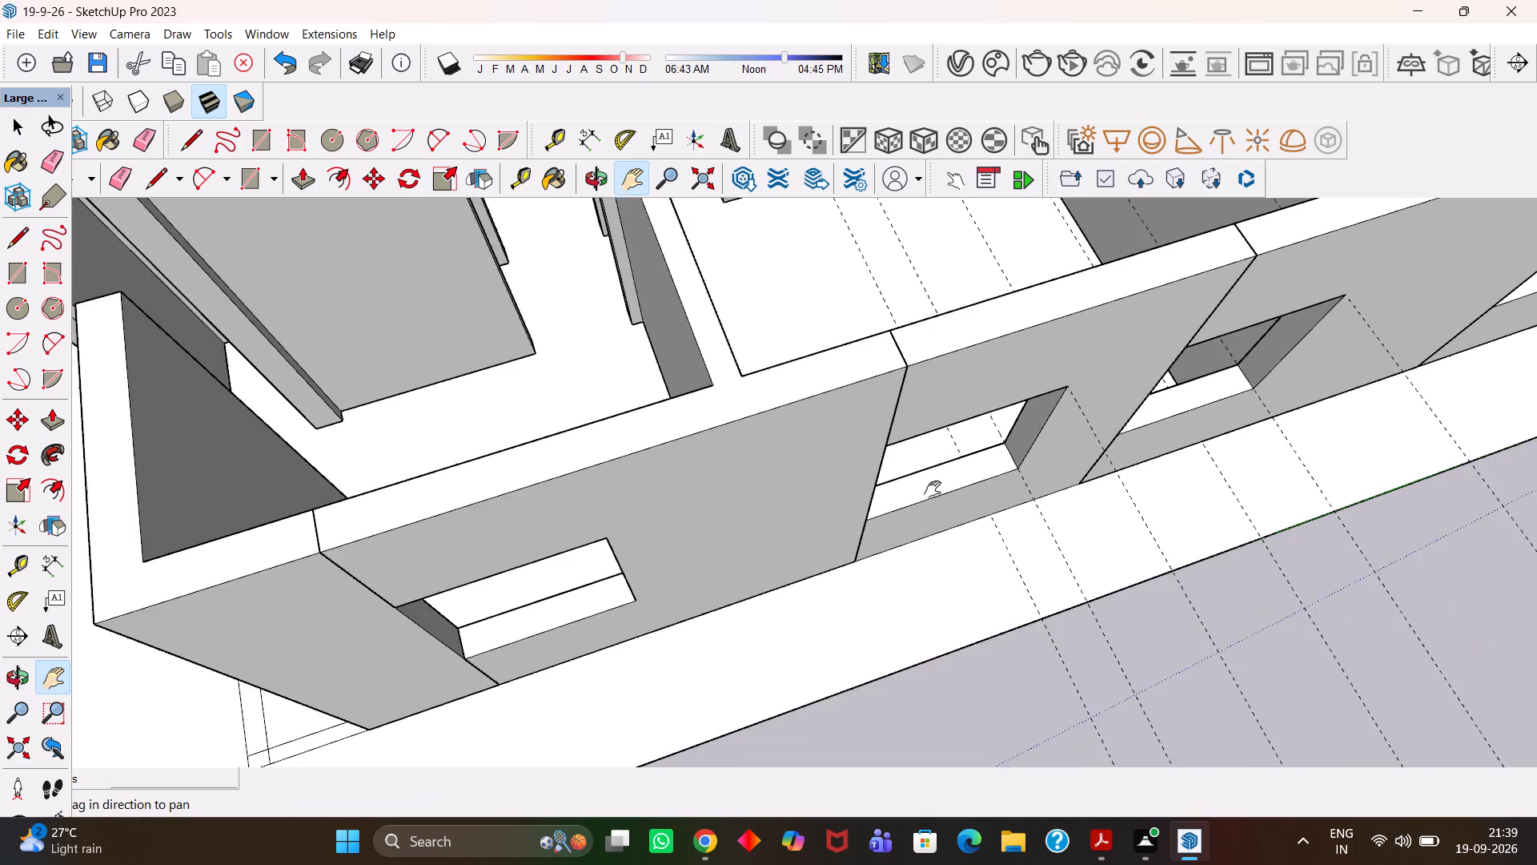
pyautogui.scroll(-5, 933, 489)
pyautogui.moveTo(921, 535); pyautogui.dragTo(983, 491, button='middle')
pyautogui.scroll(3, 978, 491)
pyautogui.press('e')
pyautogui.moveTo(1024, 492); pyautogui.dragTo(1005, 496)
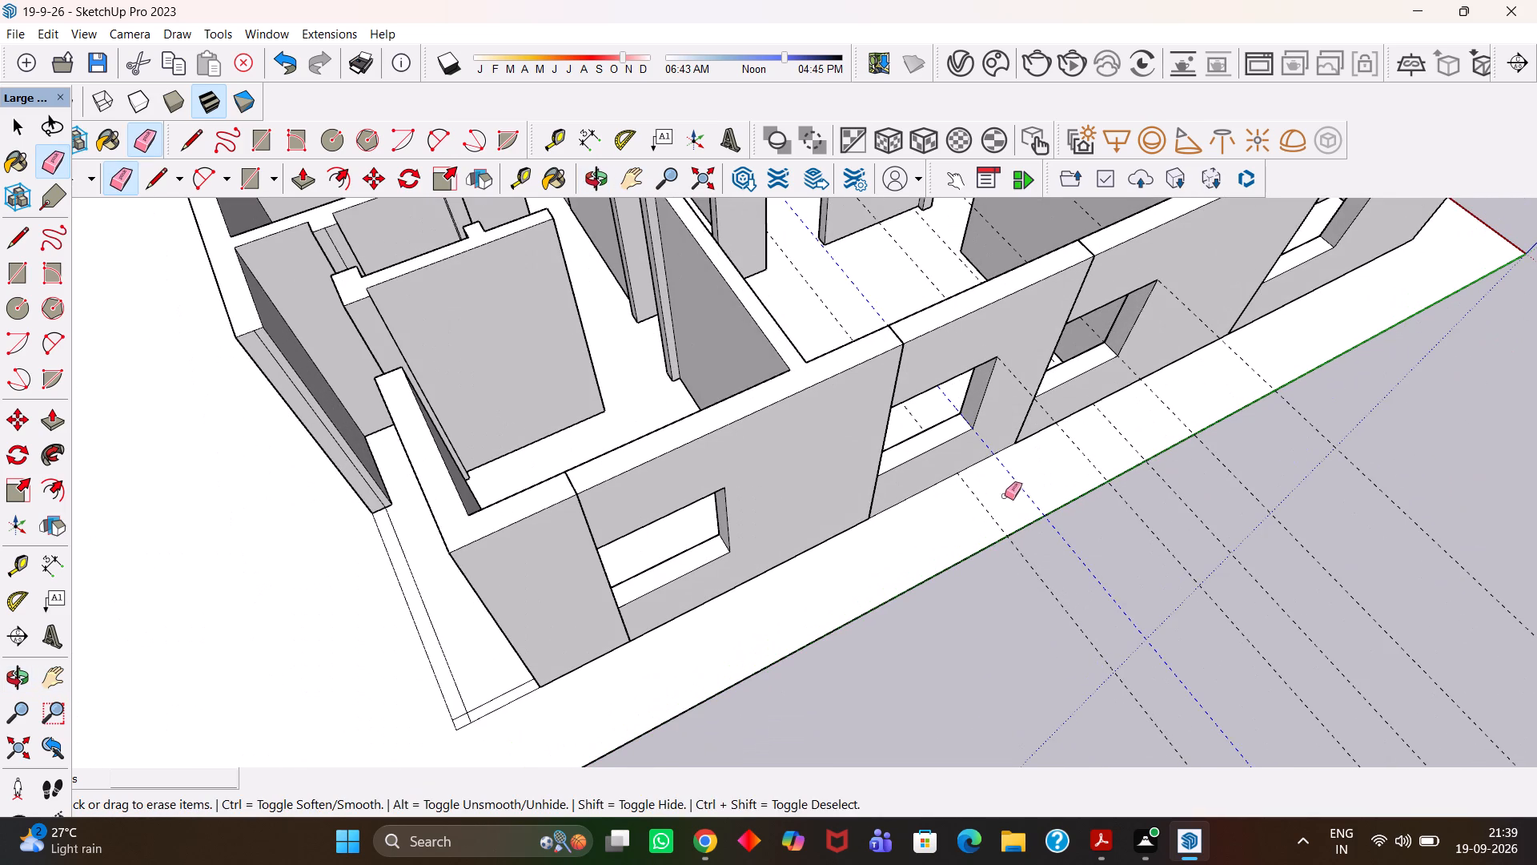
pyautogui.moveTo(1005, 496); pyautogui.dragTo(990, 500)
pyautogui.moveTo(989, 500); pyautogui.dragTo(997, 505)
pyautogui.moveTo(1313, 507); pyautogui.dragTo(1328, 474)
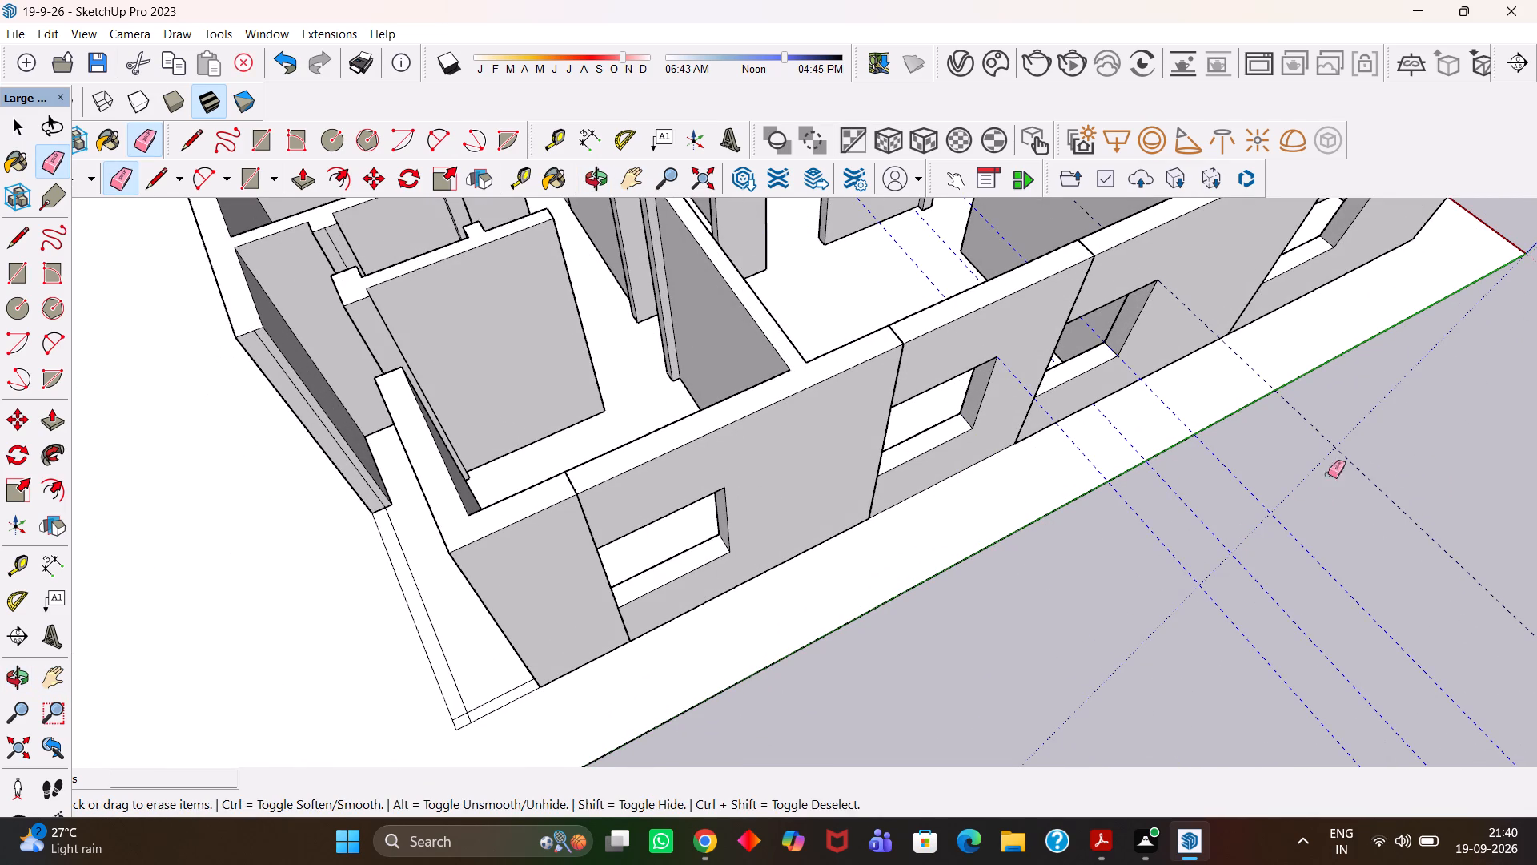
pyautogui.moveTo(1328, 474); pyautogui.dragTo(1374, 449)
# Save the model.
pyautogui.scroll(2, 1148, 518)
pyautogui.hotkey('ctrl', 's')
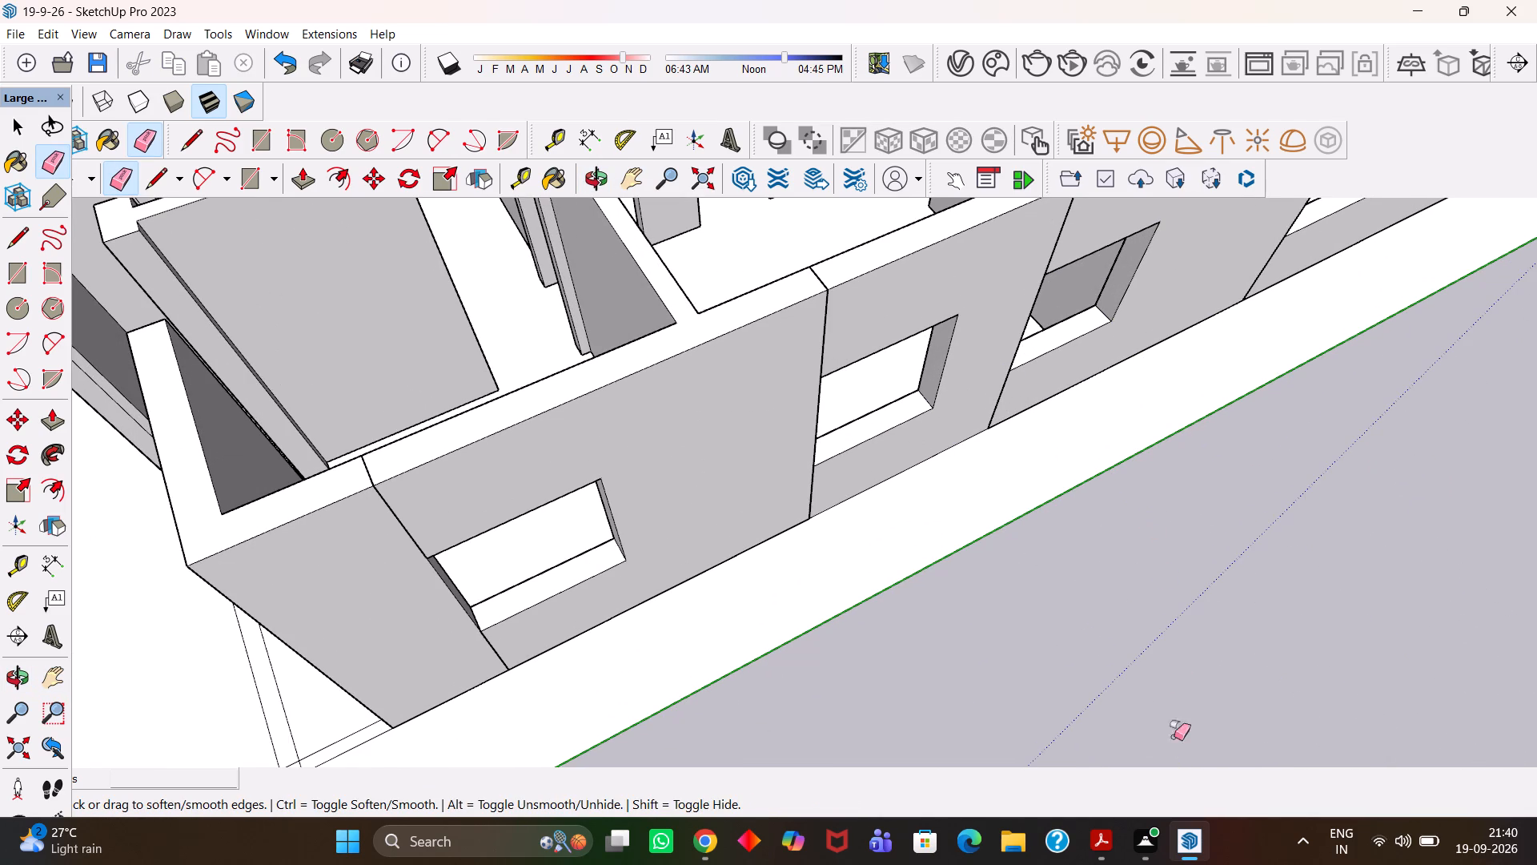
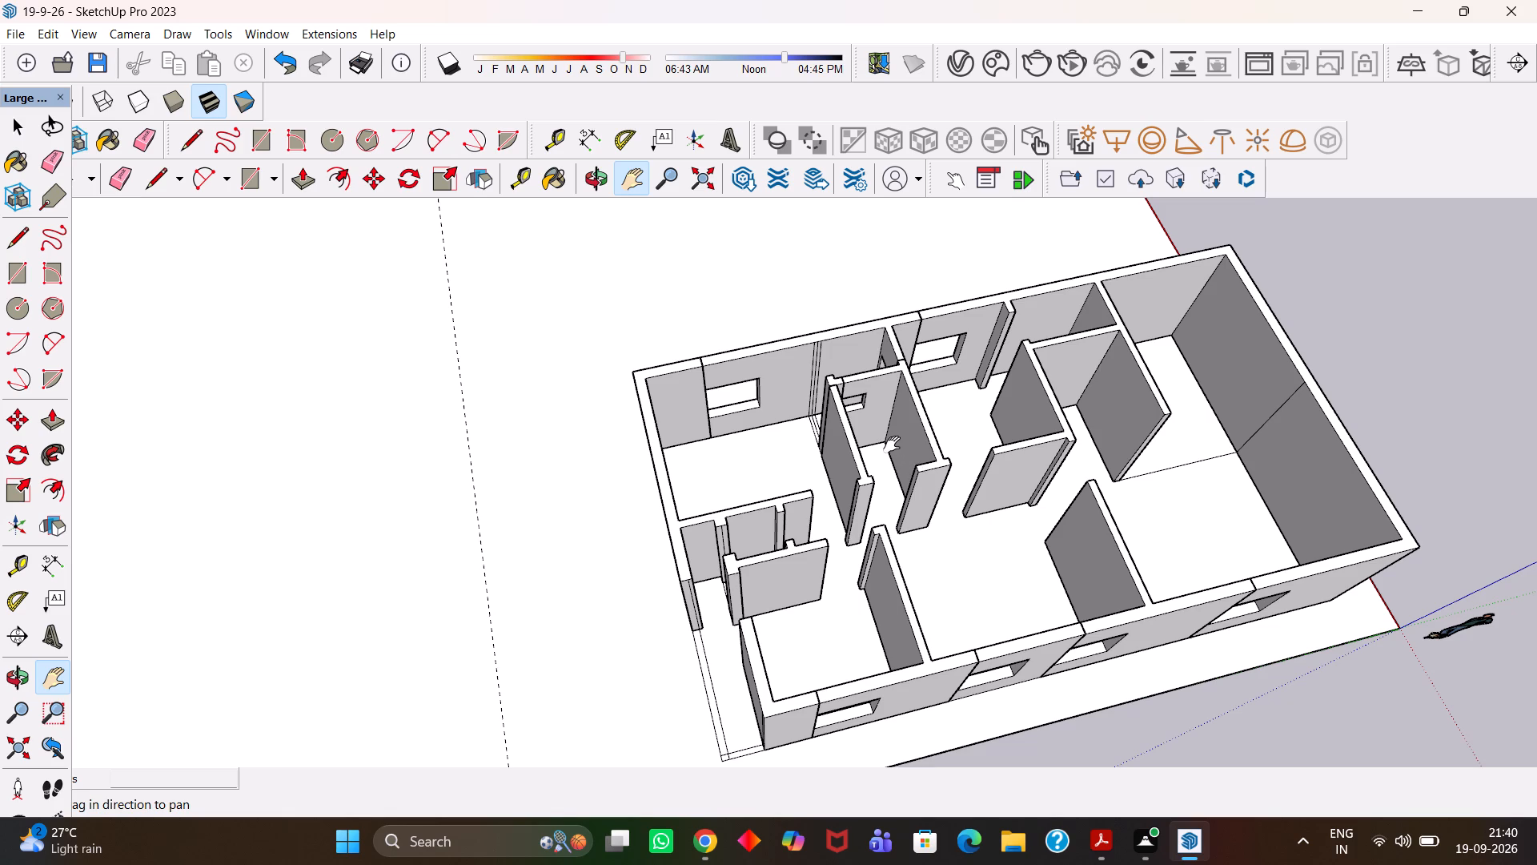
# Place a construction guide 3' below the top edge of the pier end beside the central partition, facing the front room's wall.
pyautogui.press('h')
pyautogui.scroll(6, 1097, 568)
pyautogui.press('h')
pyautogui.scroll(6, 1086, 553)
pyautogui.scroll(-8, 1067, 536)
pyautogui.moveTo(1091, 544); pyautogui.dragTo(971, 556, button='middle')
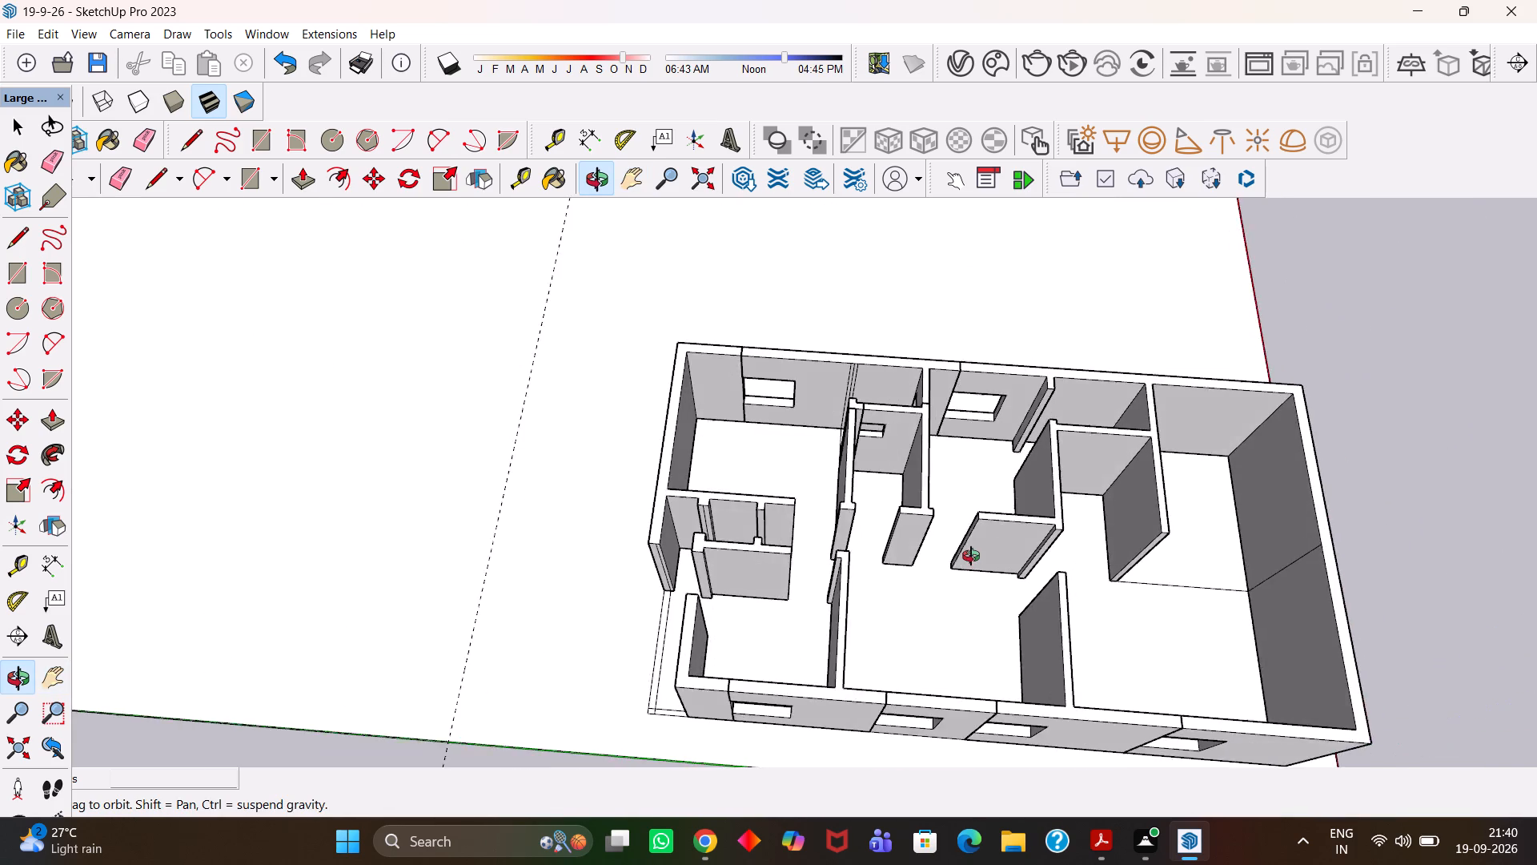
pyautogui.moveTo(971, 556); pyautogui.dragTo(993, 556, button='middle')
pyautogui.scroll(4, 989, 556)
pyautogui.press('h')
pyautogui.moveTo(1045, 545); pyautogui.dragTo(862, 511)
pyautogui.scroll(7, 912, 509)
pyautogui.moveTo(853, 451); pyautogui.dragTo(852, 494)
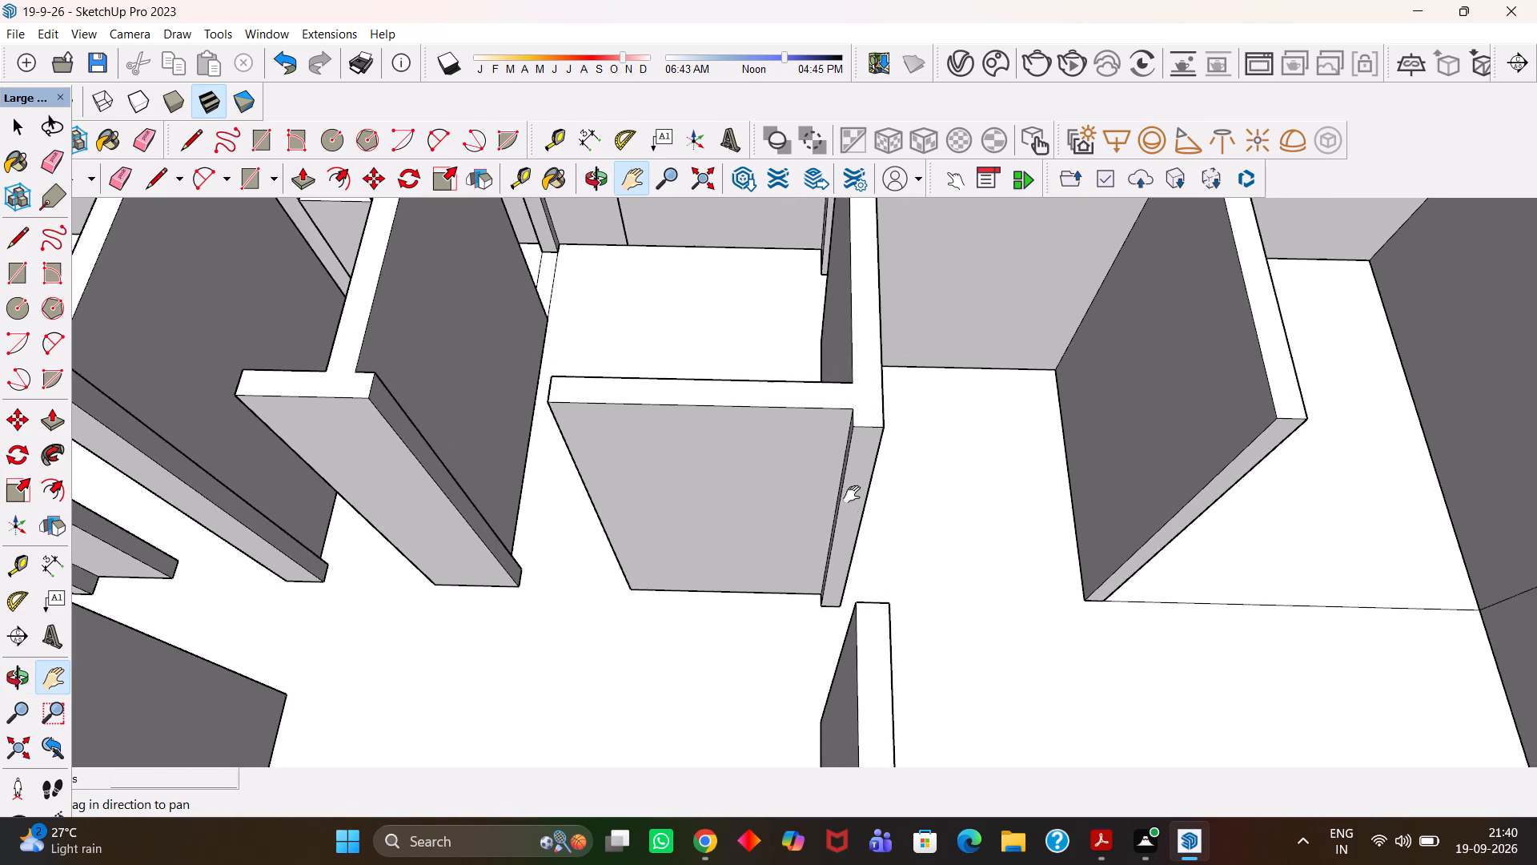
pyautogui.moveTo(835, 502); pyautogui.dragTo(848, 501, button='middle')
pyautogui.scroll(5, 835, 502)
pyautogui.press('t')
pyautogui.doubleClick(904, 370)
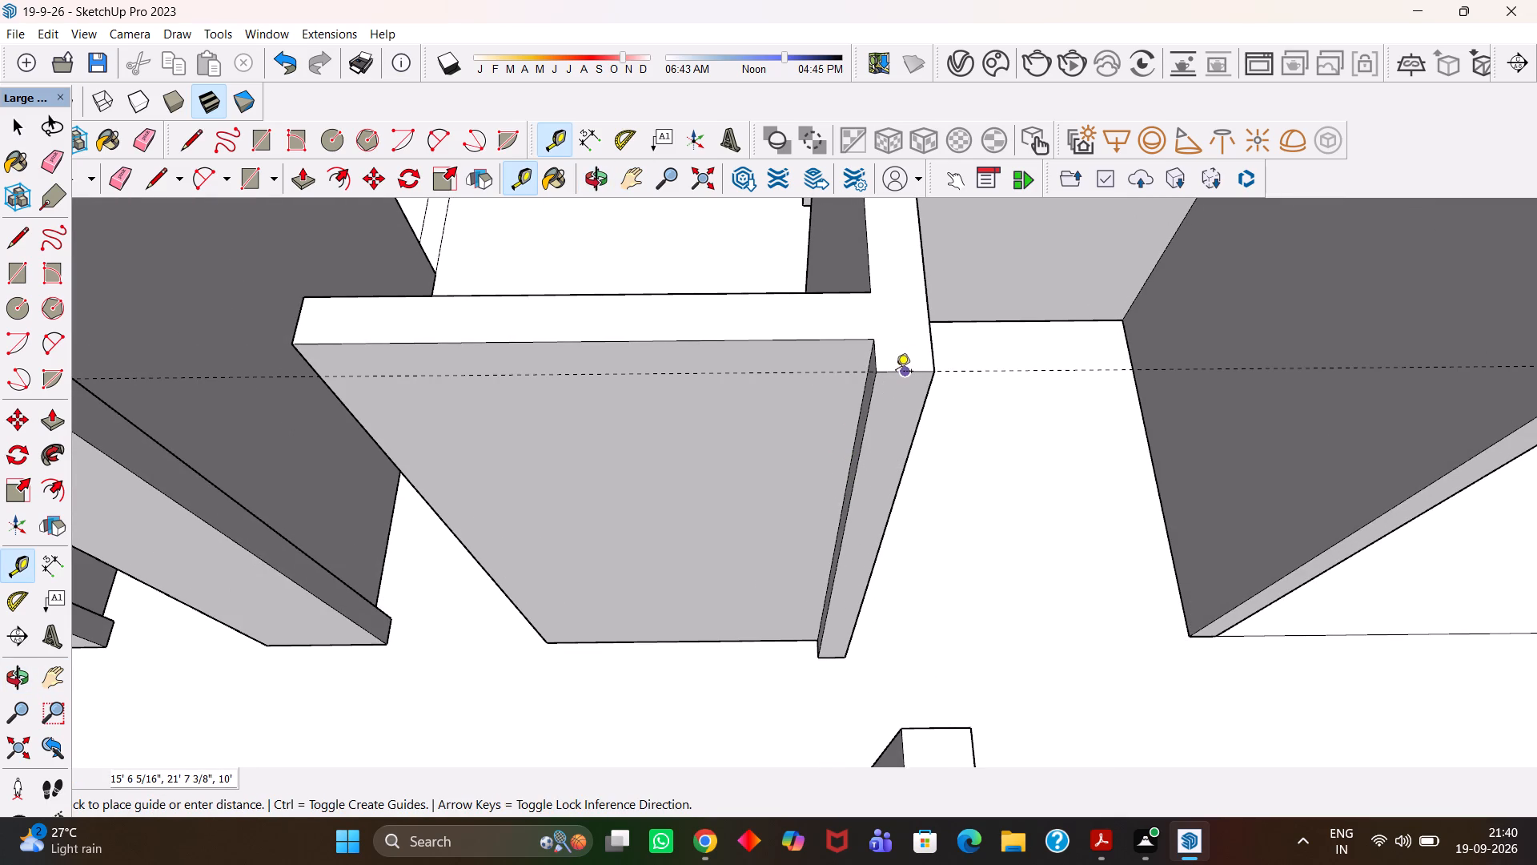
pyautogui.click(896, 372)
pyautogui.write("3'")
pyautogui.press('Return')
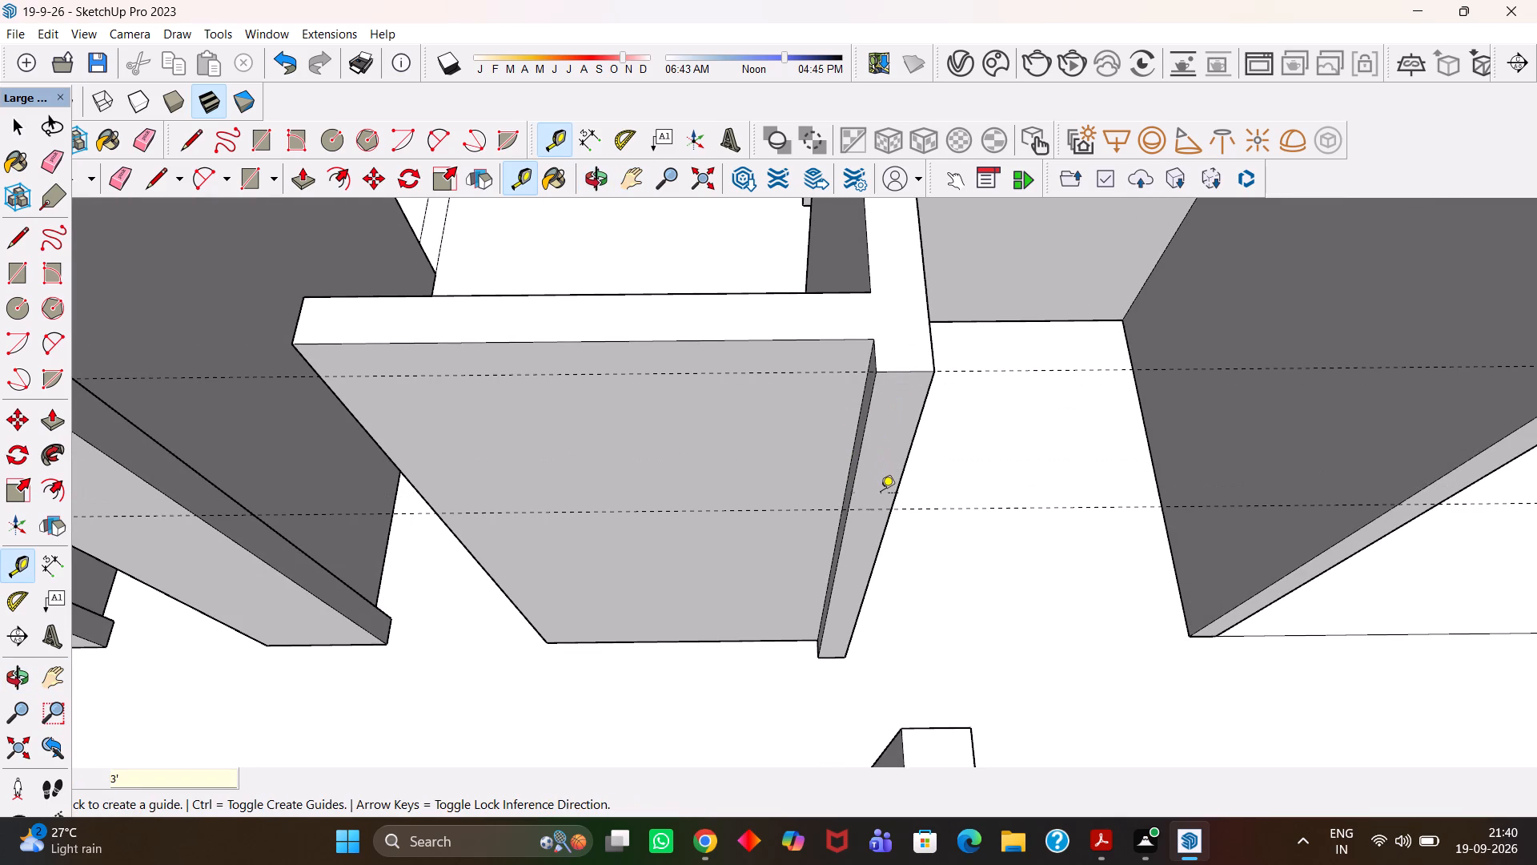
# Open the wall group and draw a line across the pier's end face along the 3' guide.
pyautogui.press('h')
pyautogui.scroll(2, 881, 494)
pyautogui.press('space')
pyautogui.click(867, 477)
pyautogui.scroll(3, 867, 477)
pyautogui.press('l')
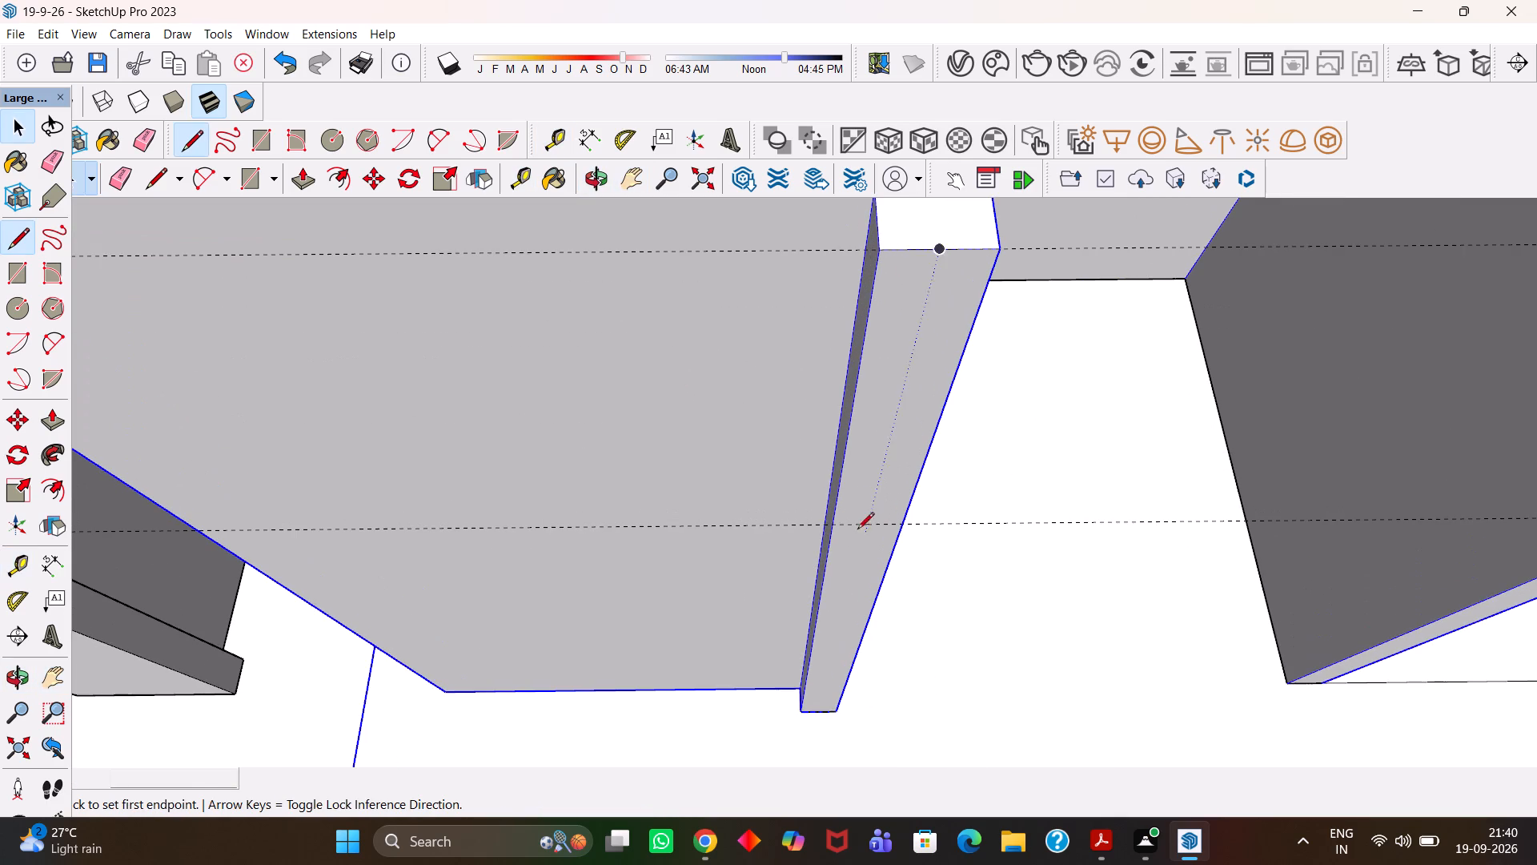
pyautogui.press('space')
pyautogui.doubleClick(872, 504)
pyautogui.scroll(2, 872, 504)
pyautogui.press('l')
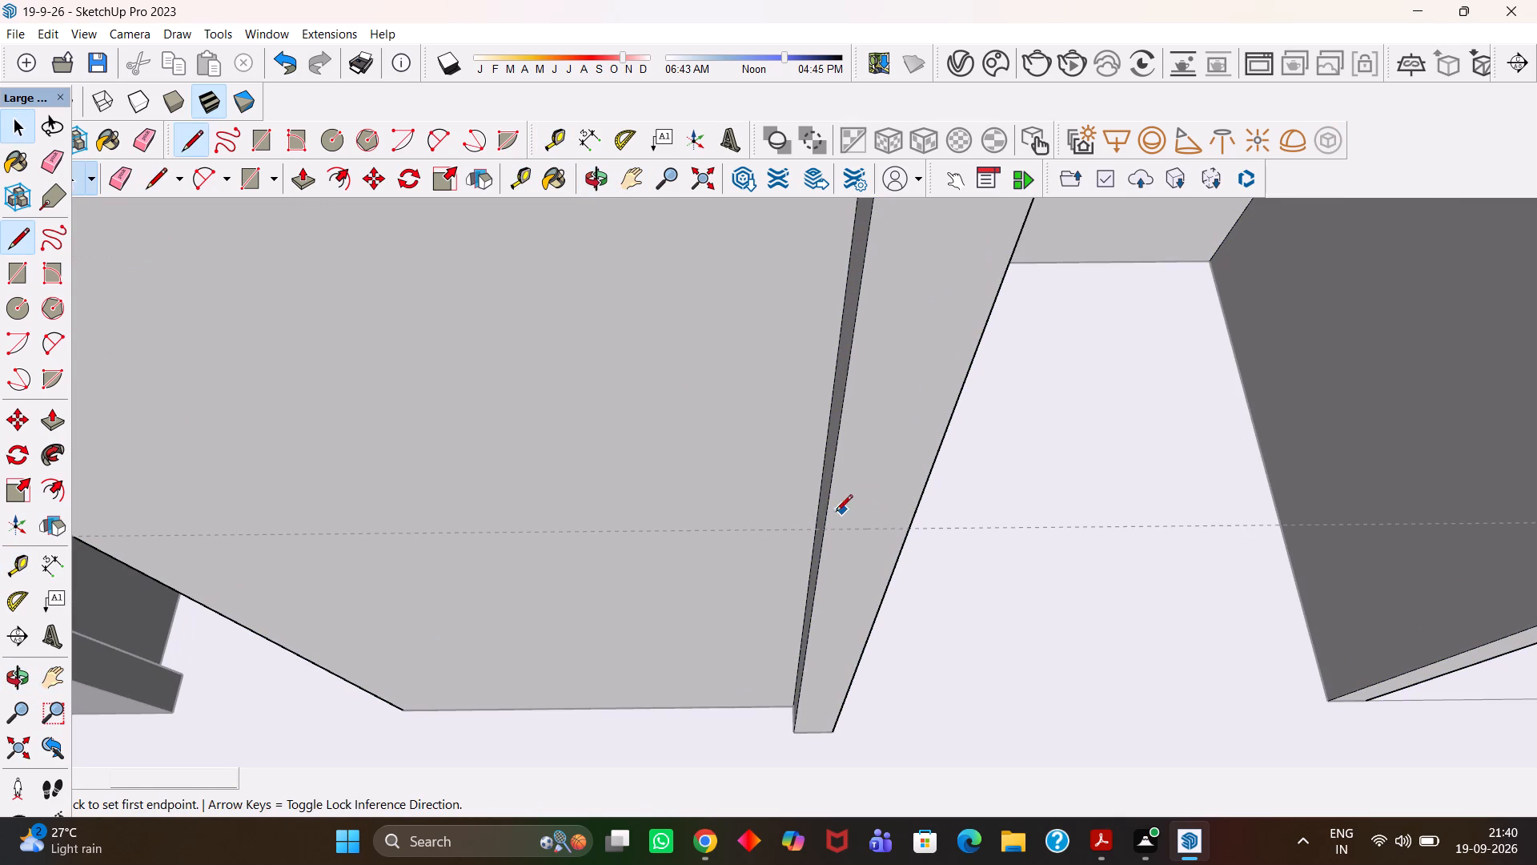
pyautogui.click(822, 530)
pyautogui.click(907, 521)
pyautogui.press('space')
# Push/Pull the face above the line to the opposite wall end to form the door lintel, and close the group.
pyautogui.scroll(-4, 907, 521)
pyautogui.click(885, 485)
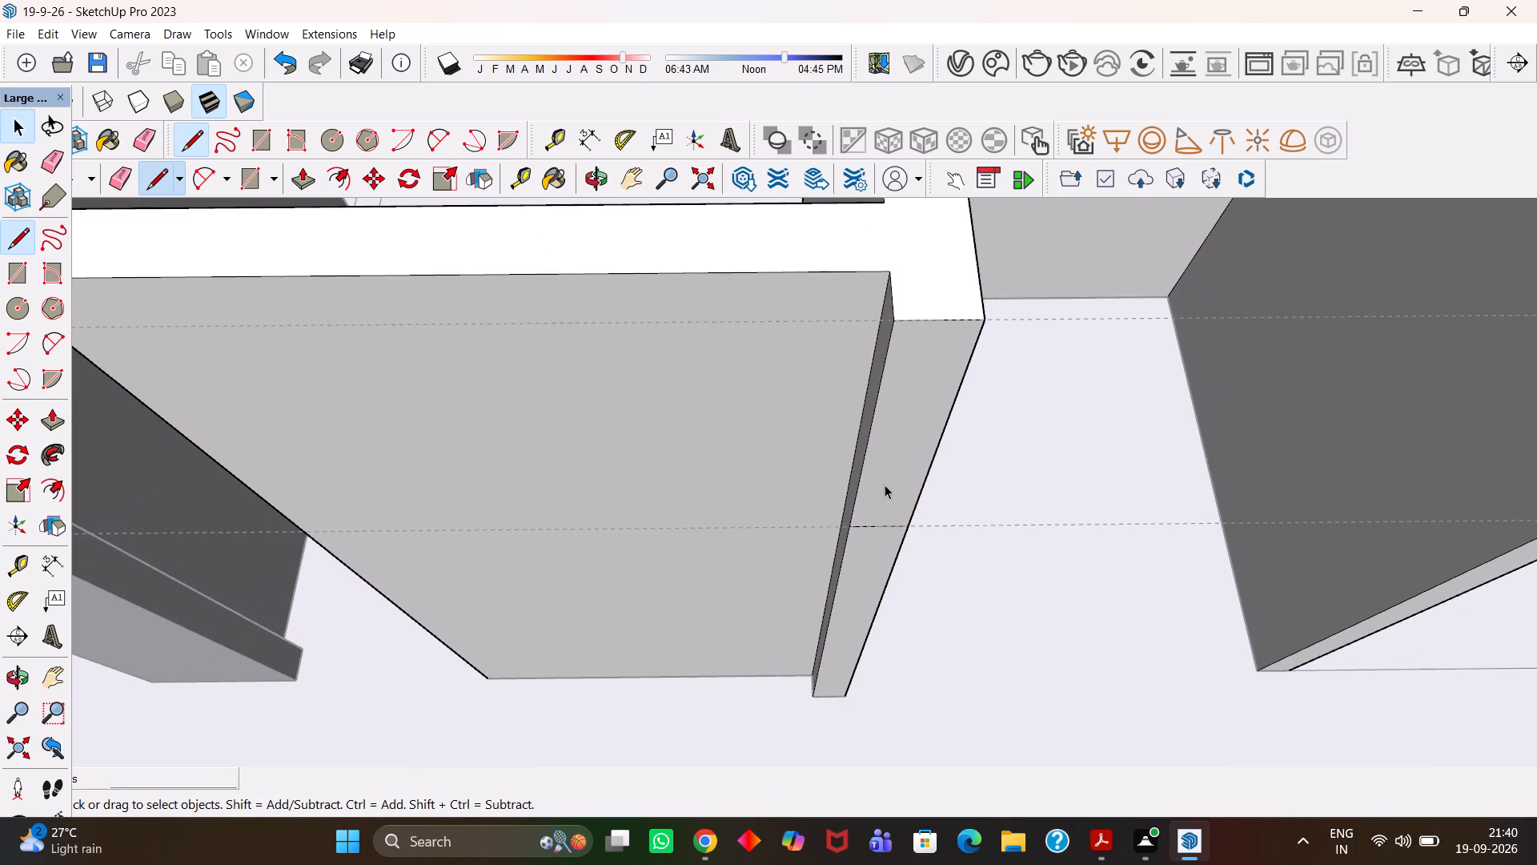
pyautogui.scroll(-6, 885, 485)
pyautogui.press('p')
pyautogui.click(885, 485)
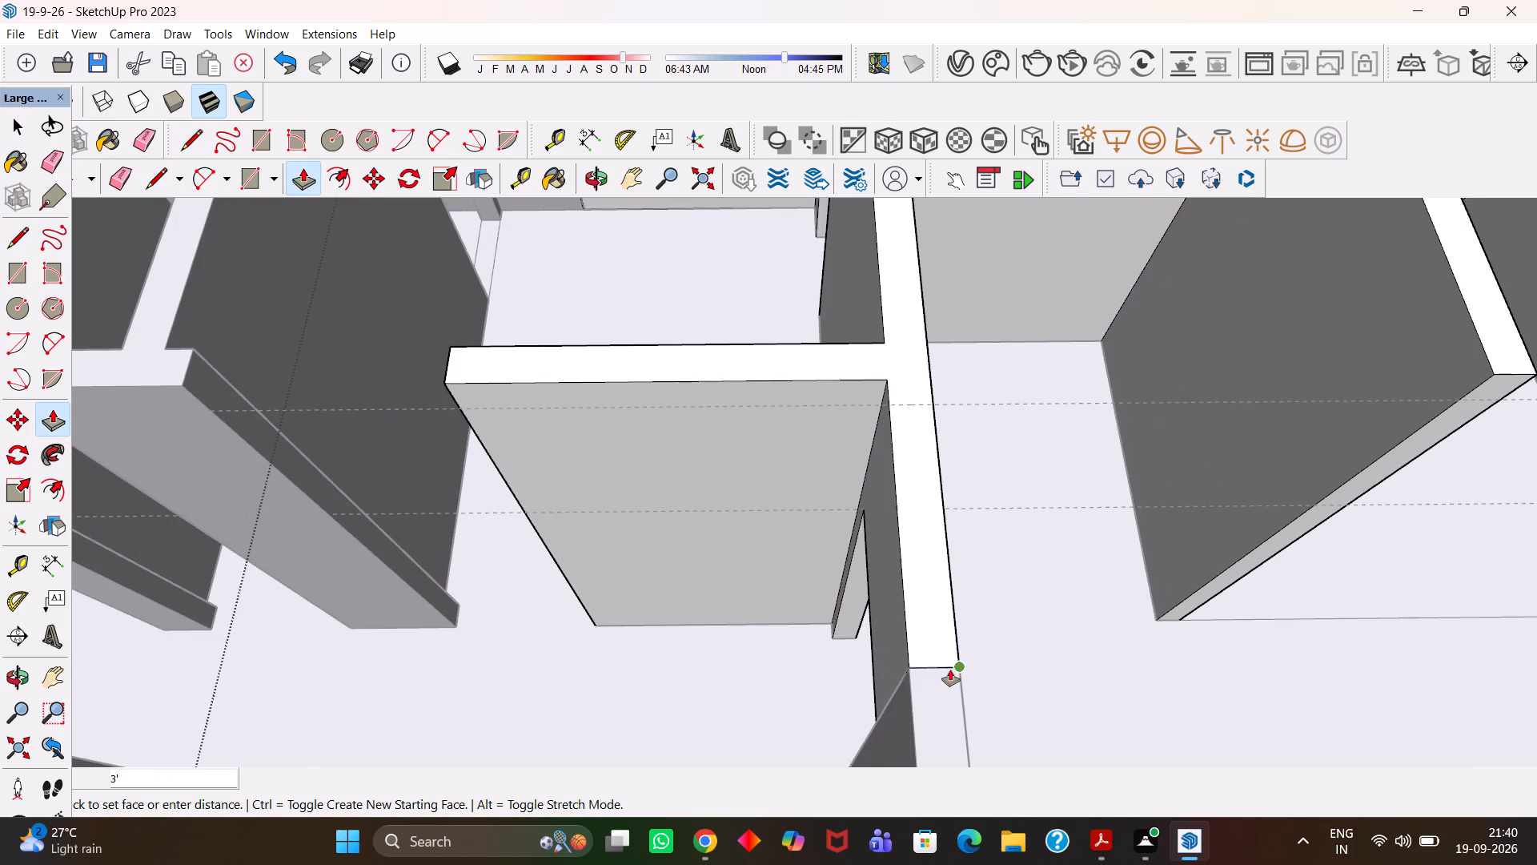
pyautogui.click(950, 670)
pyautogui.press('h')
pyautogui.scroll(-16, 950, 670)
pyautogui.moveTo(885, 631); pyautogui.dragTo(847, 558)
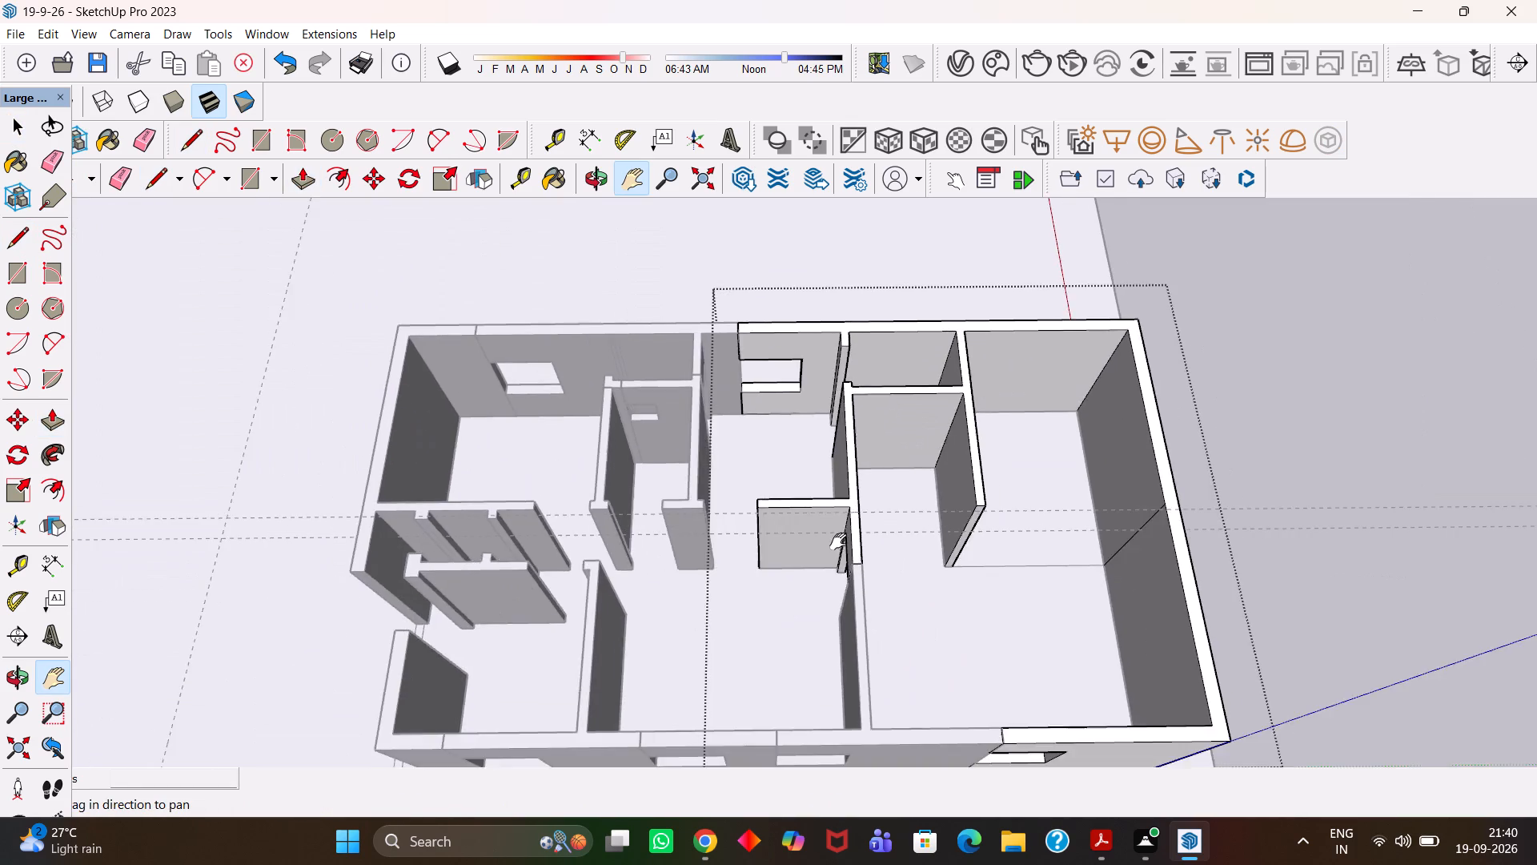
pyautogui.scroll(-5, 837, 541)
pyautogui.press('space')
pyautogui.click(1213, 445)
# Erase the two construction guides running across the model at the new door lintel.
pyautogui.scroll(4, 1100, 478)
pyautogui.press('e')
pyautogui.moveTo(1178, 490); pyautogui.dragTo(1199, 585)
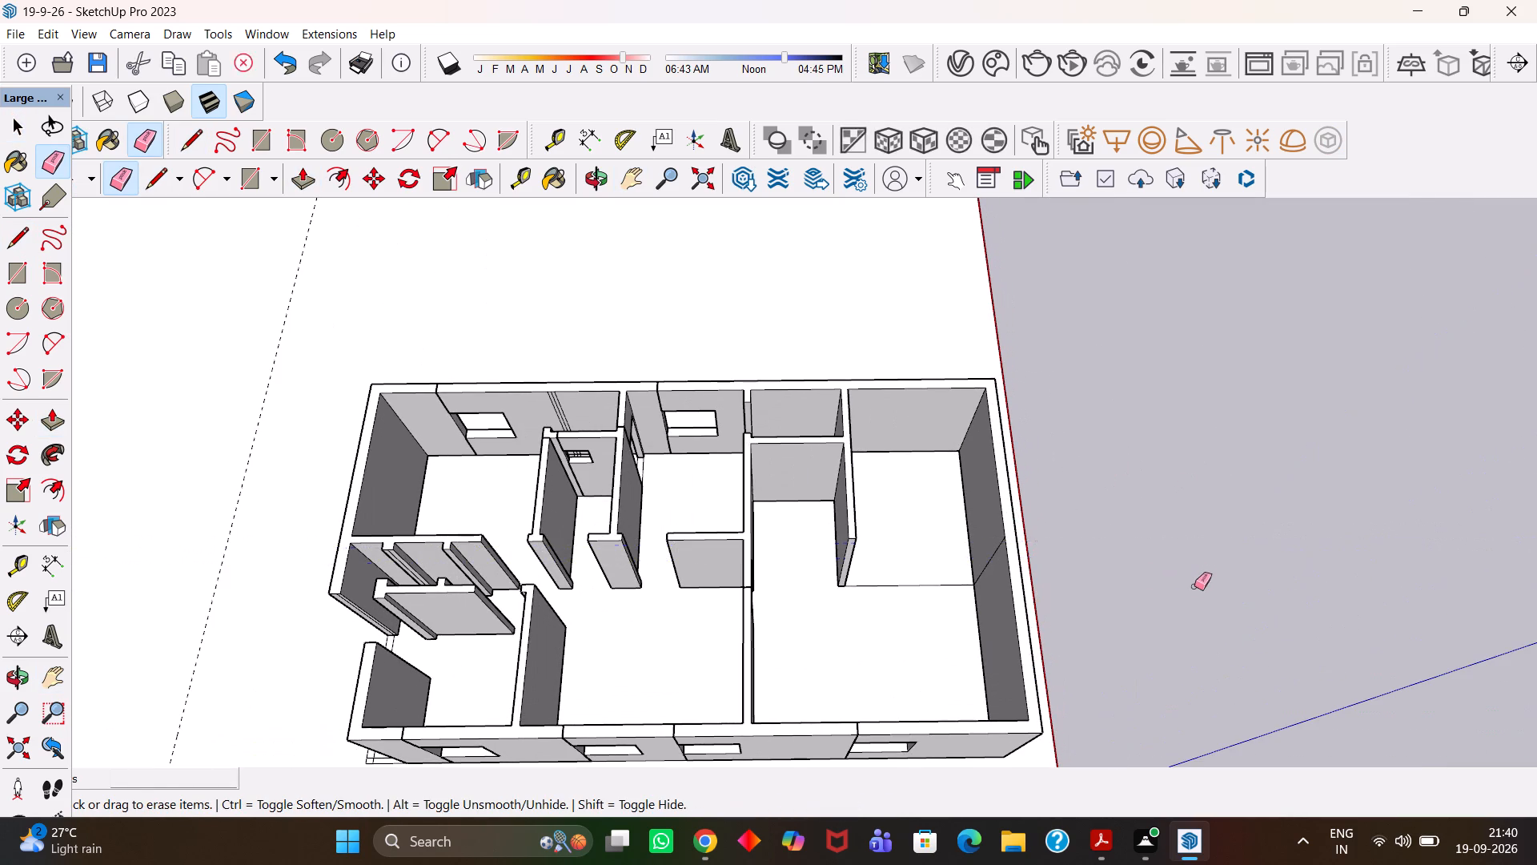
# Place a construction guide 3' below the top edge of the stub wall projecting from the rear wall beside the window.
pyautogui.scroll(4, 870, 561)
pyautogui.scroll(-5, 870, 561)
pyautogui.press('h')
pyautogui.moveTo(820, 553); pyautogui.dragTo(1054, 537)
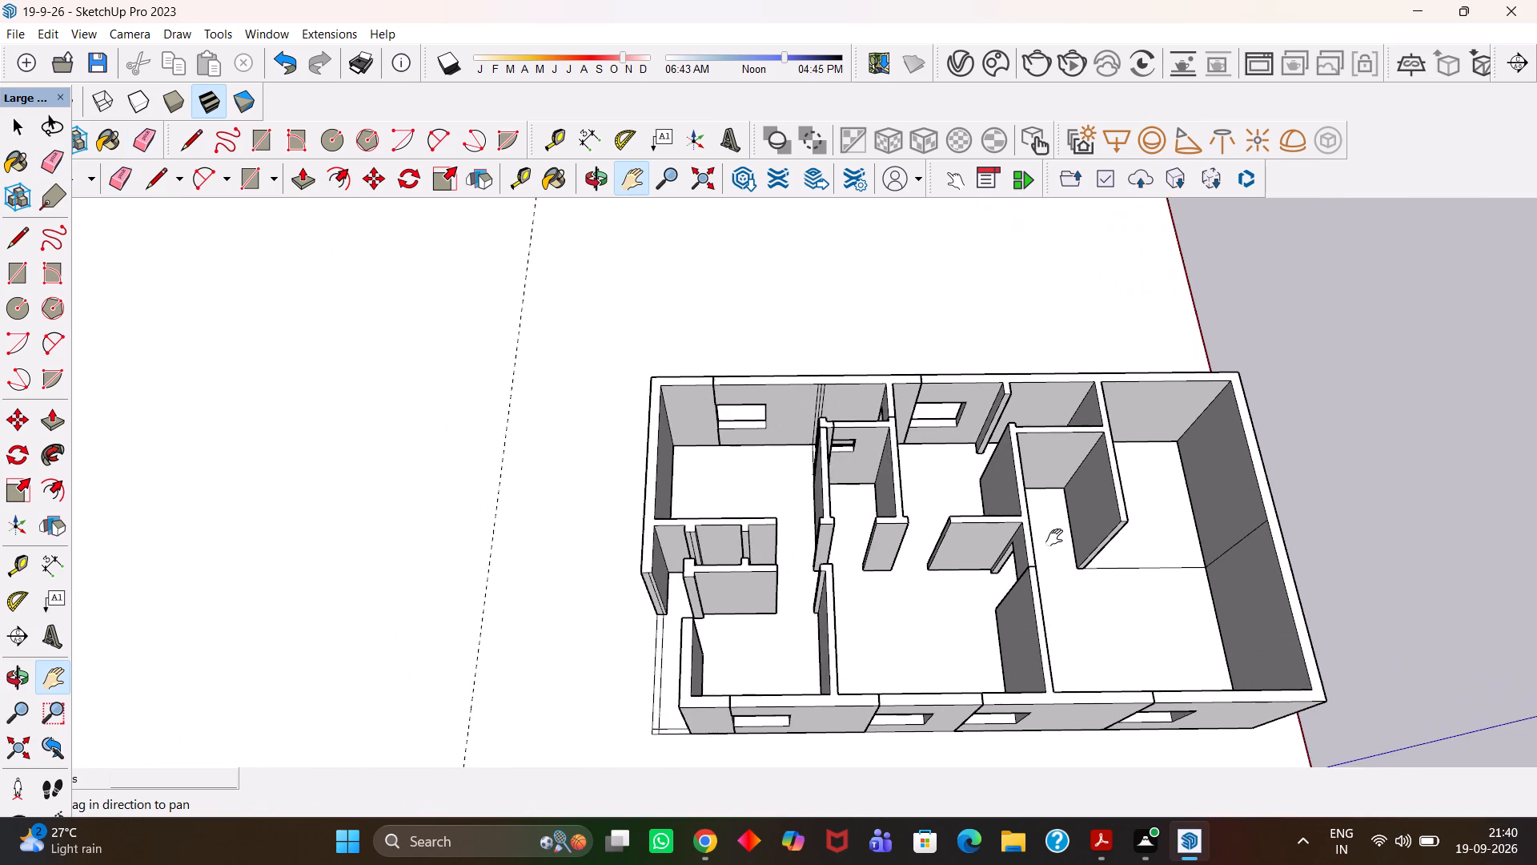
pyautogui.press('h')
pyautogui.scroll(3, 974, 456)
pyautogui.moveTo(1061, 416); pyautogui.dragTo(958, 490)
pyautogui.scroll(8, 925, 467)
pyautogui.moveTo(929, 451); pyautogui.dragTo(854, 534)
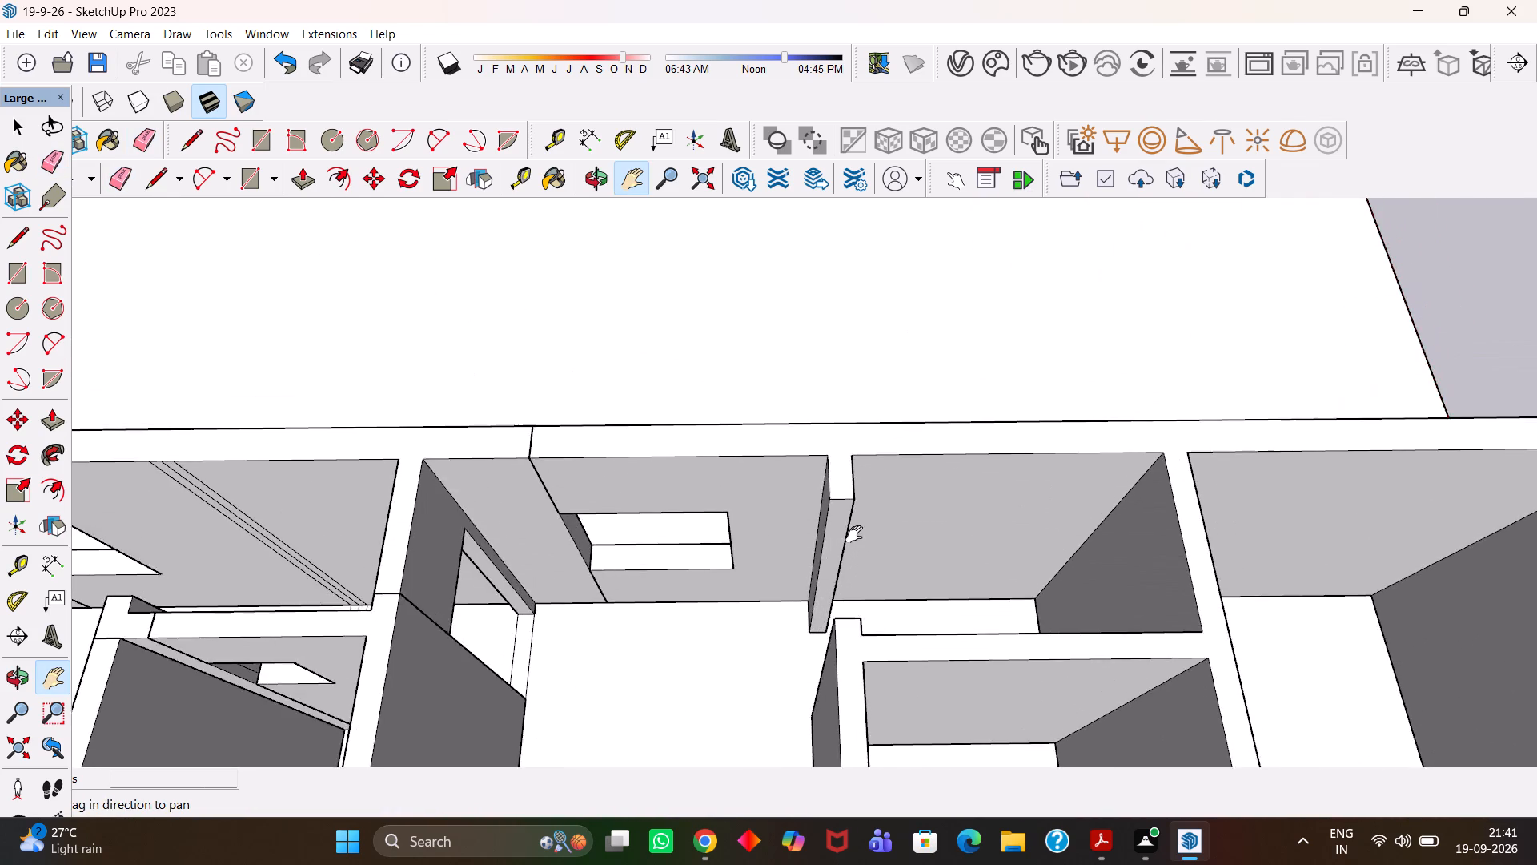
pyautogui.moveTo(854, 534); pyautogui.dragTo(856, 533)
pyautogui.scroll(8, 842, 538)
pyautogui.press('t')
pyautogui.tripleClick(825, 453)
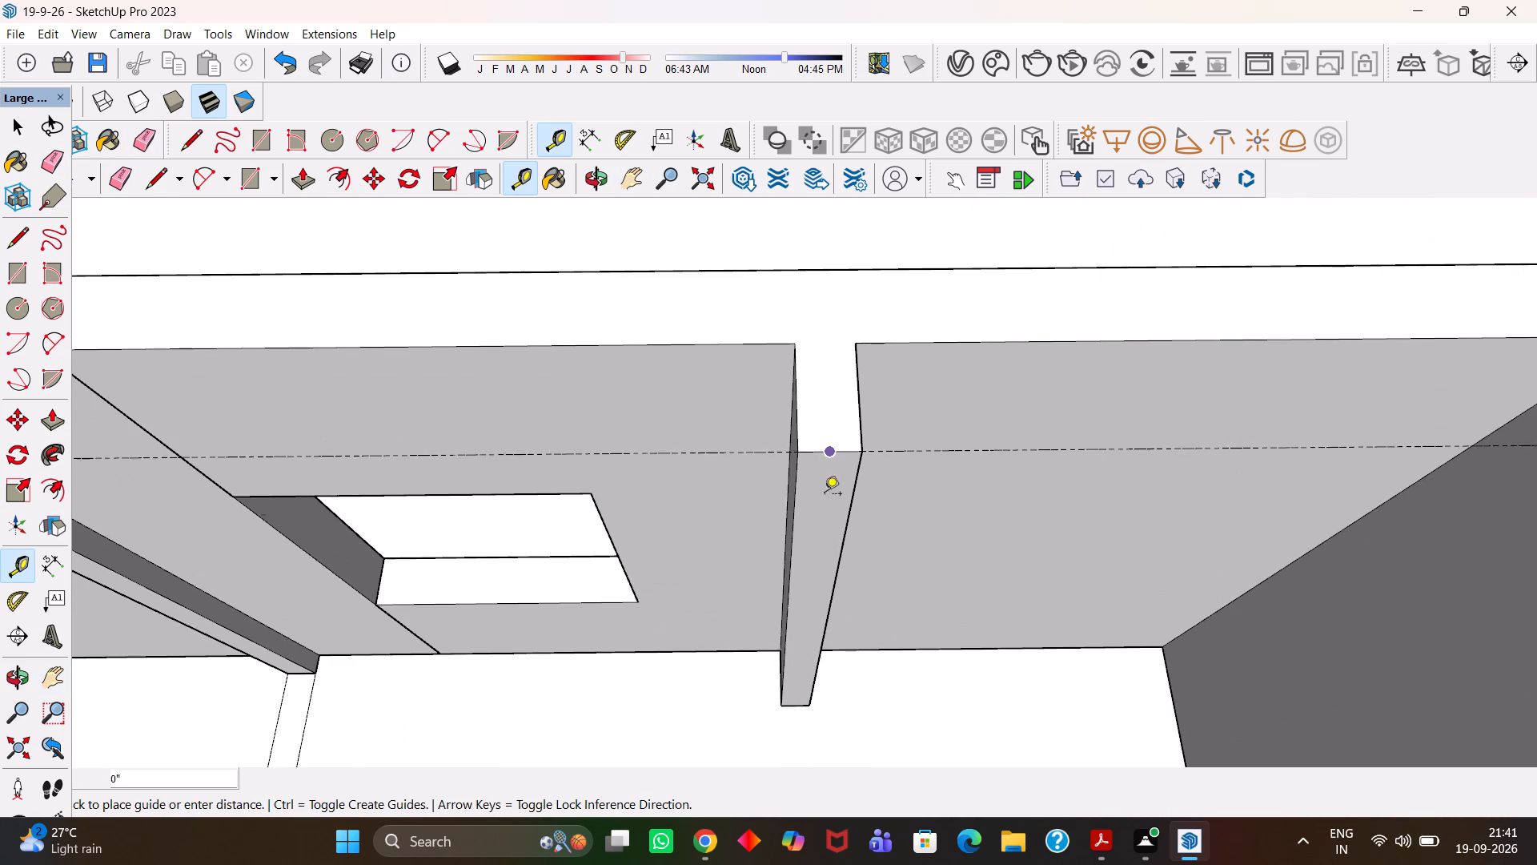
pyautogui.write("3'")
pyautogui.press('Return')
# Open the wall group and draw a line across the rear stub wall's end face along the 3' guide.
pyautogui.press('h')
pyautogui.scroll(6, 797, 578)
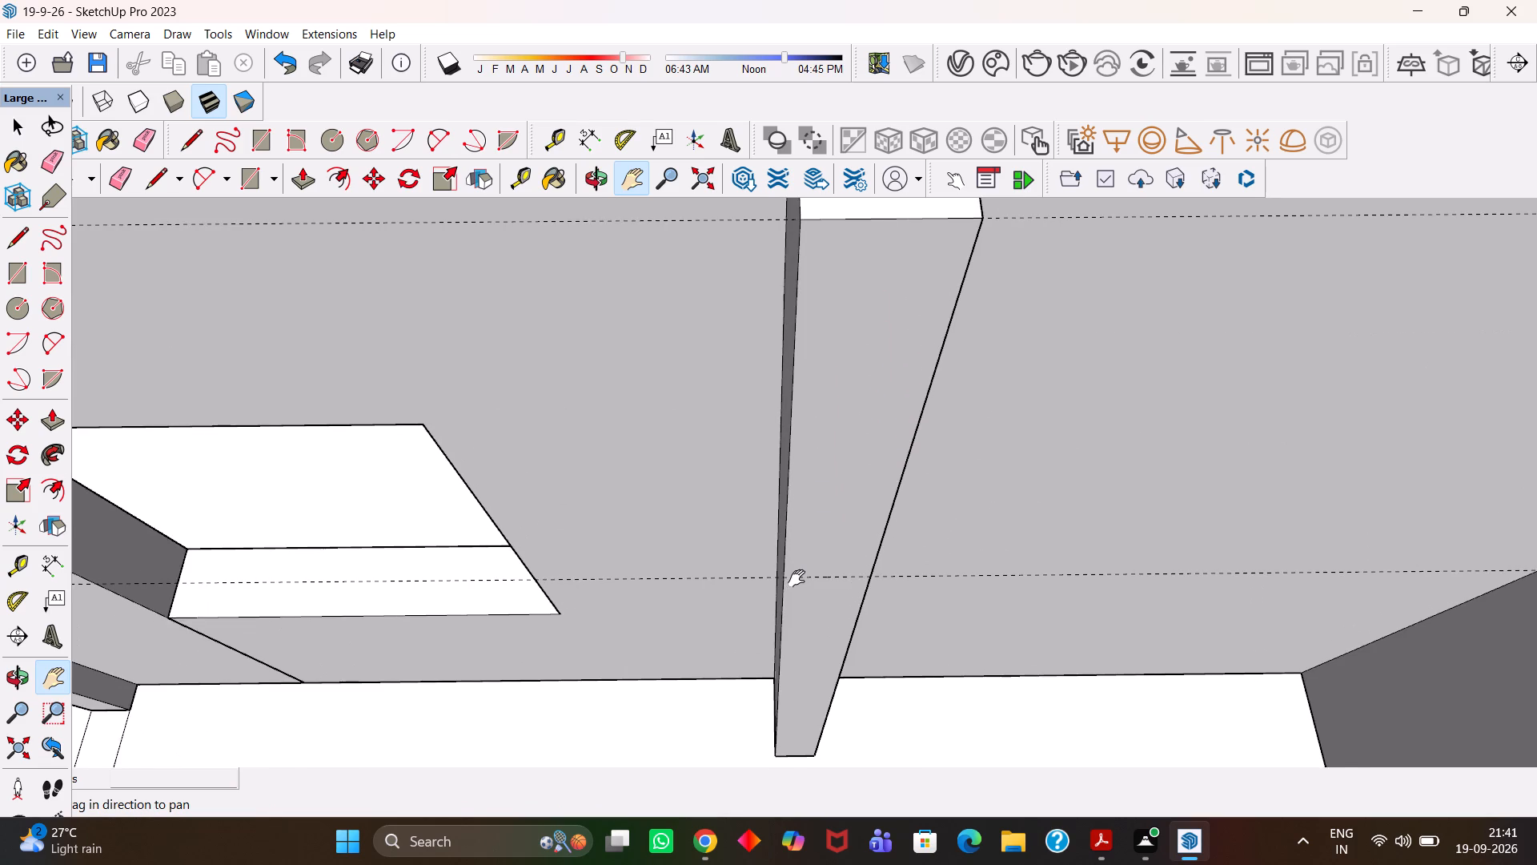
pyautogui.scroll(2, 797, 578)
pyautogui.scroll(-2, 797, 578)
pyautogui.press('space')
pyautogui.doubleClick(827, 541)
pyautogui.scroll(2, 827, 541)
pyautogui.press('l')
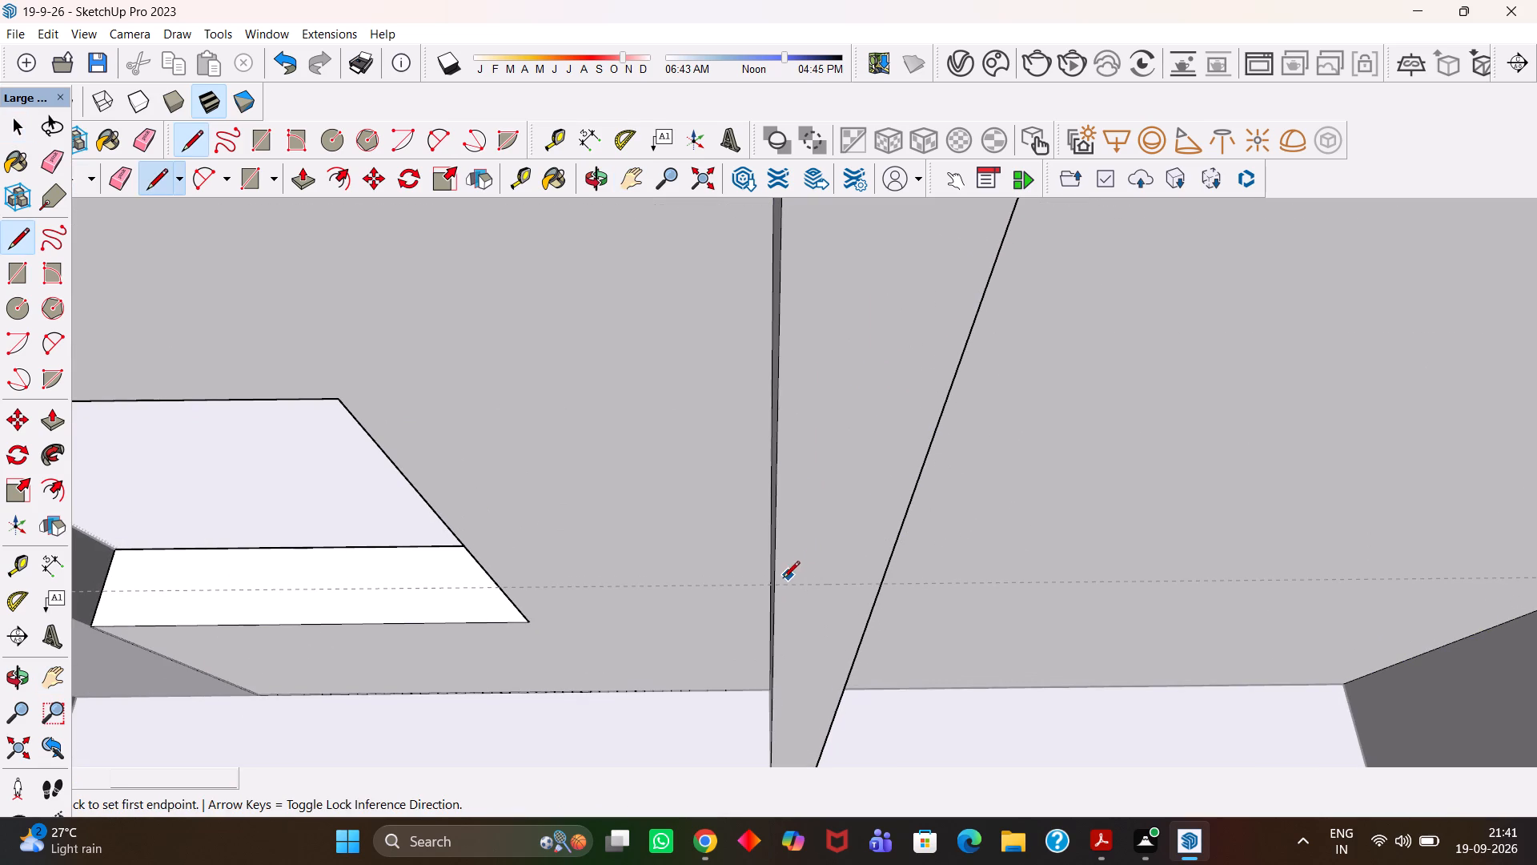
pyautogui.click(775, 585)
pyautogui.click(878, 581)
pyautogui.press('space')
# Push/Pull the stub's face above the line to the facing partition end to form the lintel, and close the group.
pyautogui.click(849, 535)
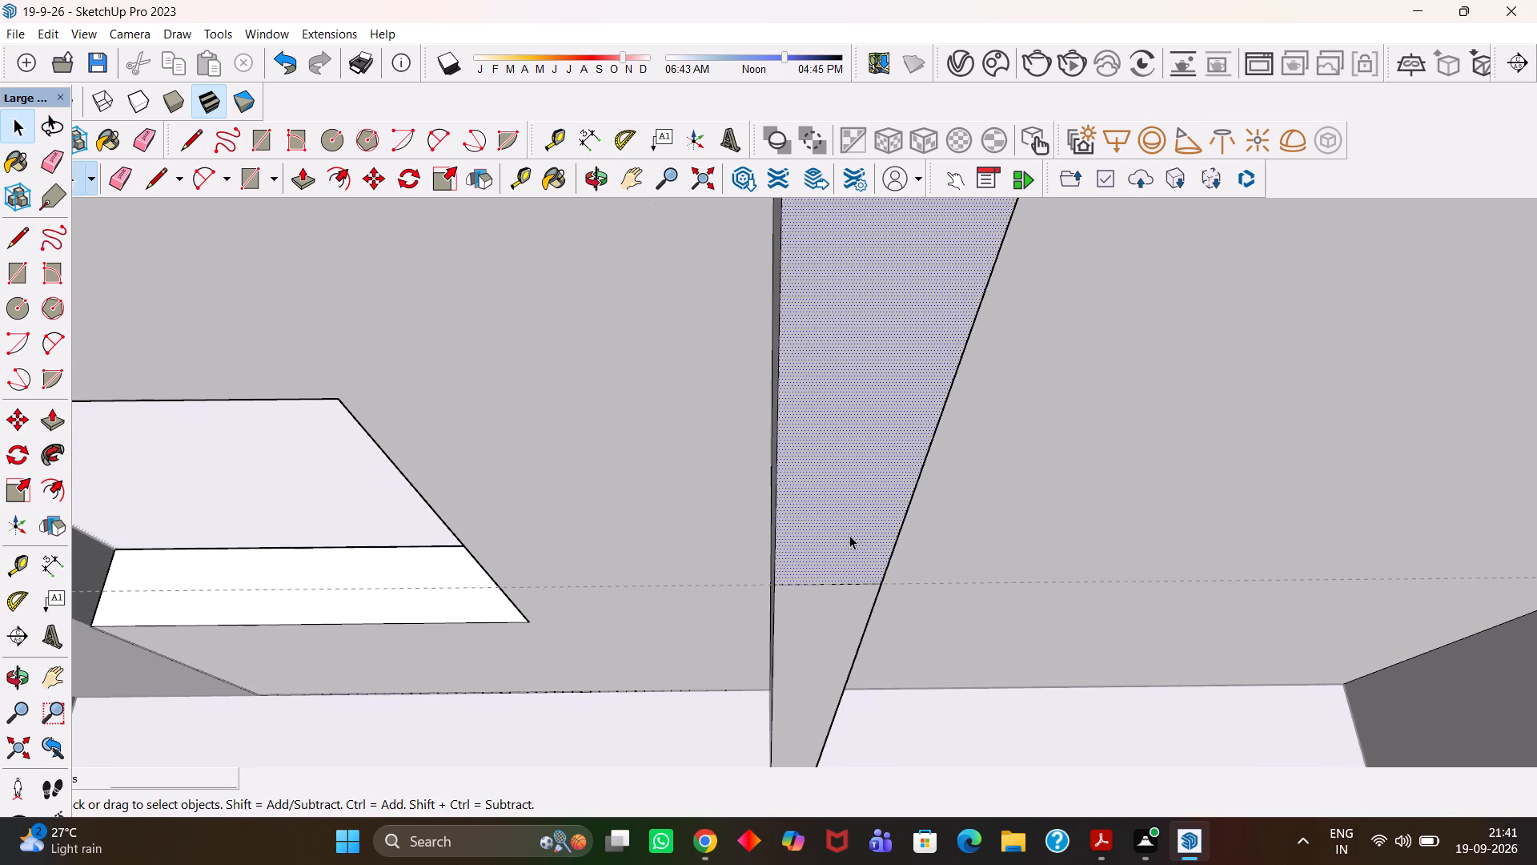
pyautogui.scroll(-5, 849, 535)
pyautogui.press('p')
pyautogui.click(849, 535)
pyautogui.scroll(-10, 881, 607)
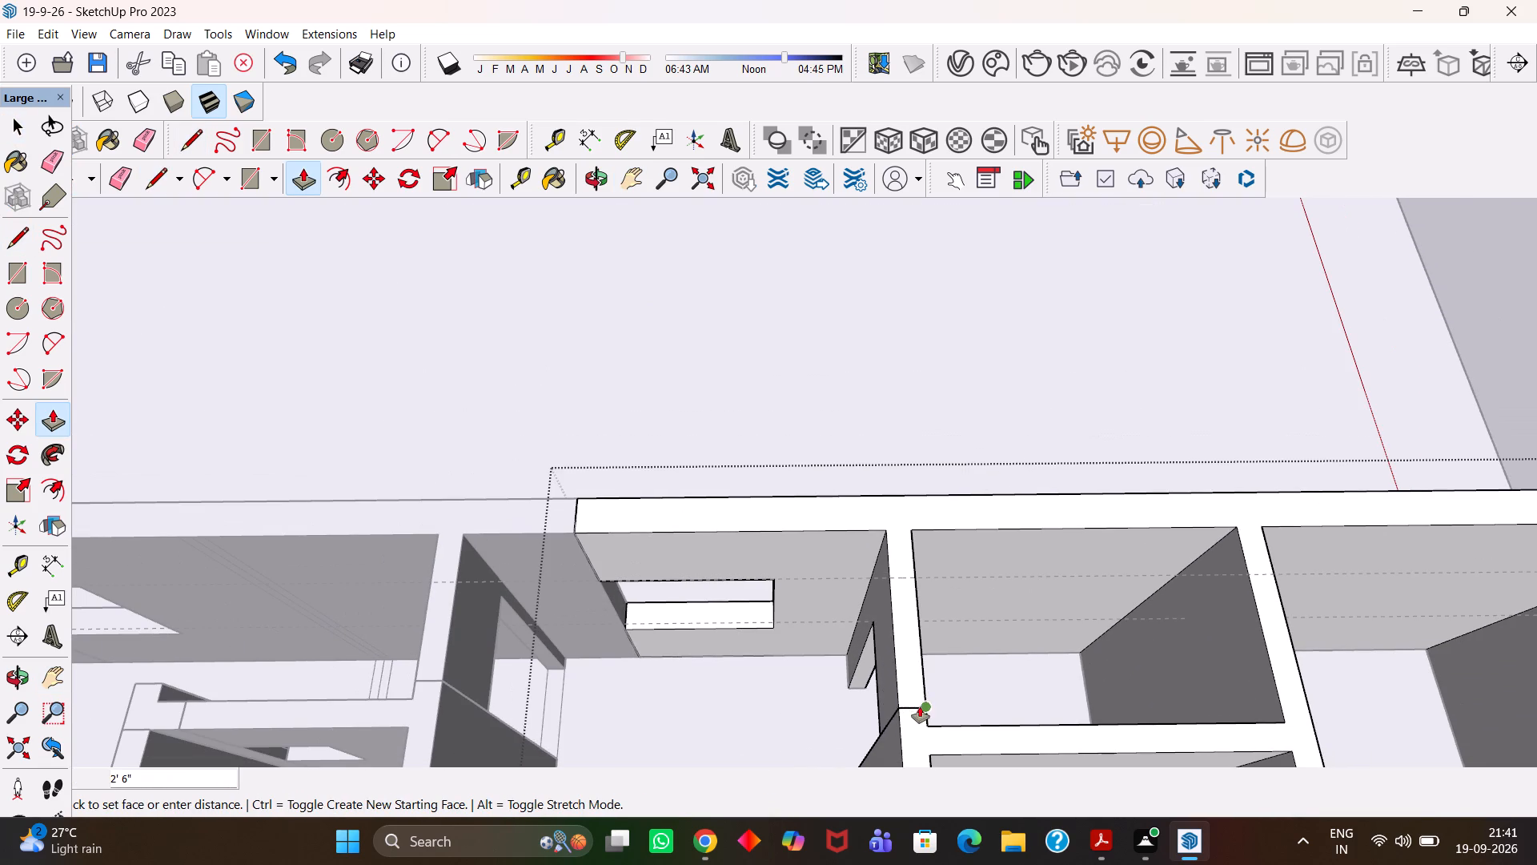
pyautogui.click(920, 706)
pyautogui.scroll(-5, 912, 706)
pyautogui.press('h')
pyautogui.moveTo(726, 662); pyautogui.dragTo(869, 579)
pyautogui.scroll(-2, 854, 553)
pyautogui.press('h')
pyautogui.scroll(4, 825, 559)
pyautogui.scroll(-6, 815, 561)
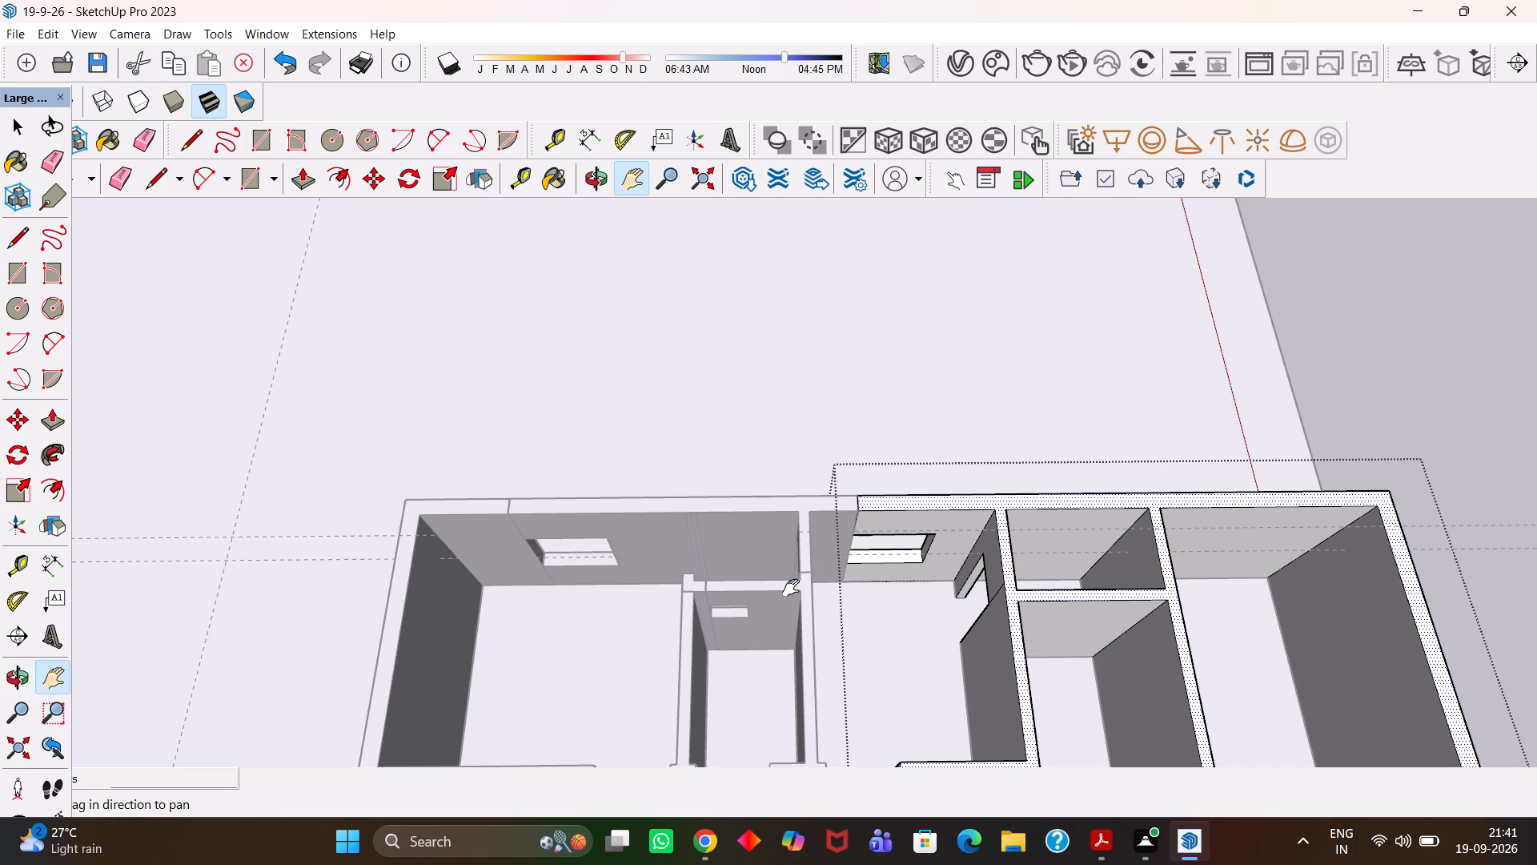
pyautogui.press('h')
pyautogui.scroll(4, 791, 588)
pyautogui.press('h')
pyautogui.scroll(-9, 881, 552)
pyautogui.press('space')
pyautogui.click(1309, 387)
# Erase the two construction guides running along the rear wall.
pyautogui.scroll(8, 947, 576)
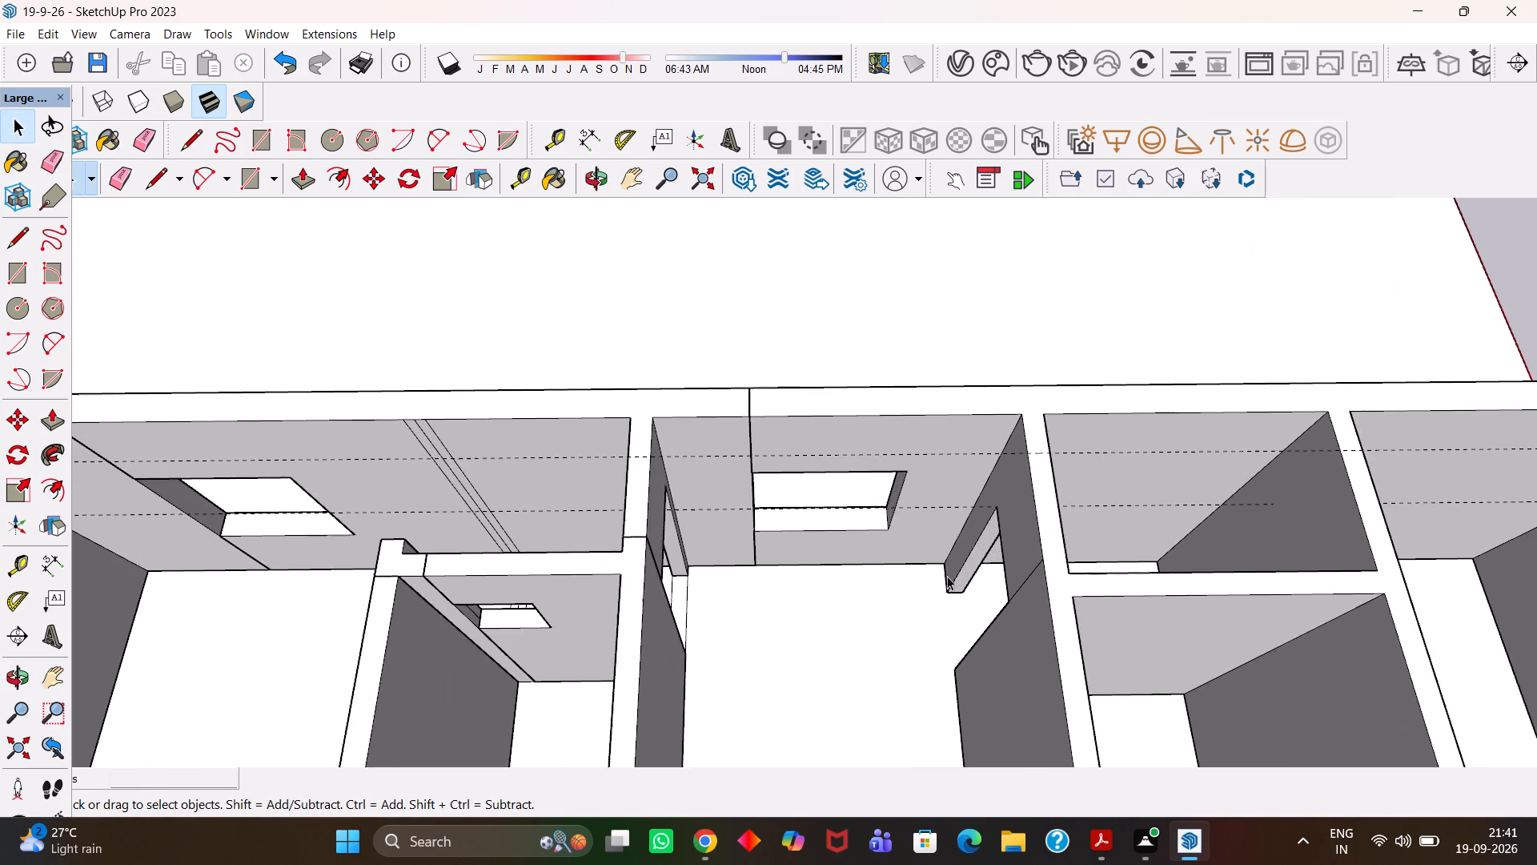
pyautogui.scroll(-9, 947, 576)
pyautogui.press('h')
pyautogui.moveTo(1042, 584); pyautogui.dragTo(832, 570)
pyautogui.scroll(3, 944, 565)
pyautogui.scroll(-3, 944, 565)
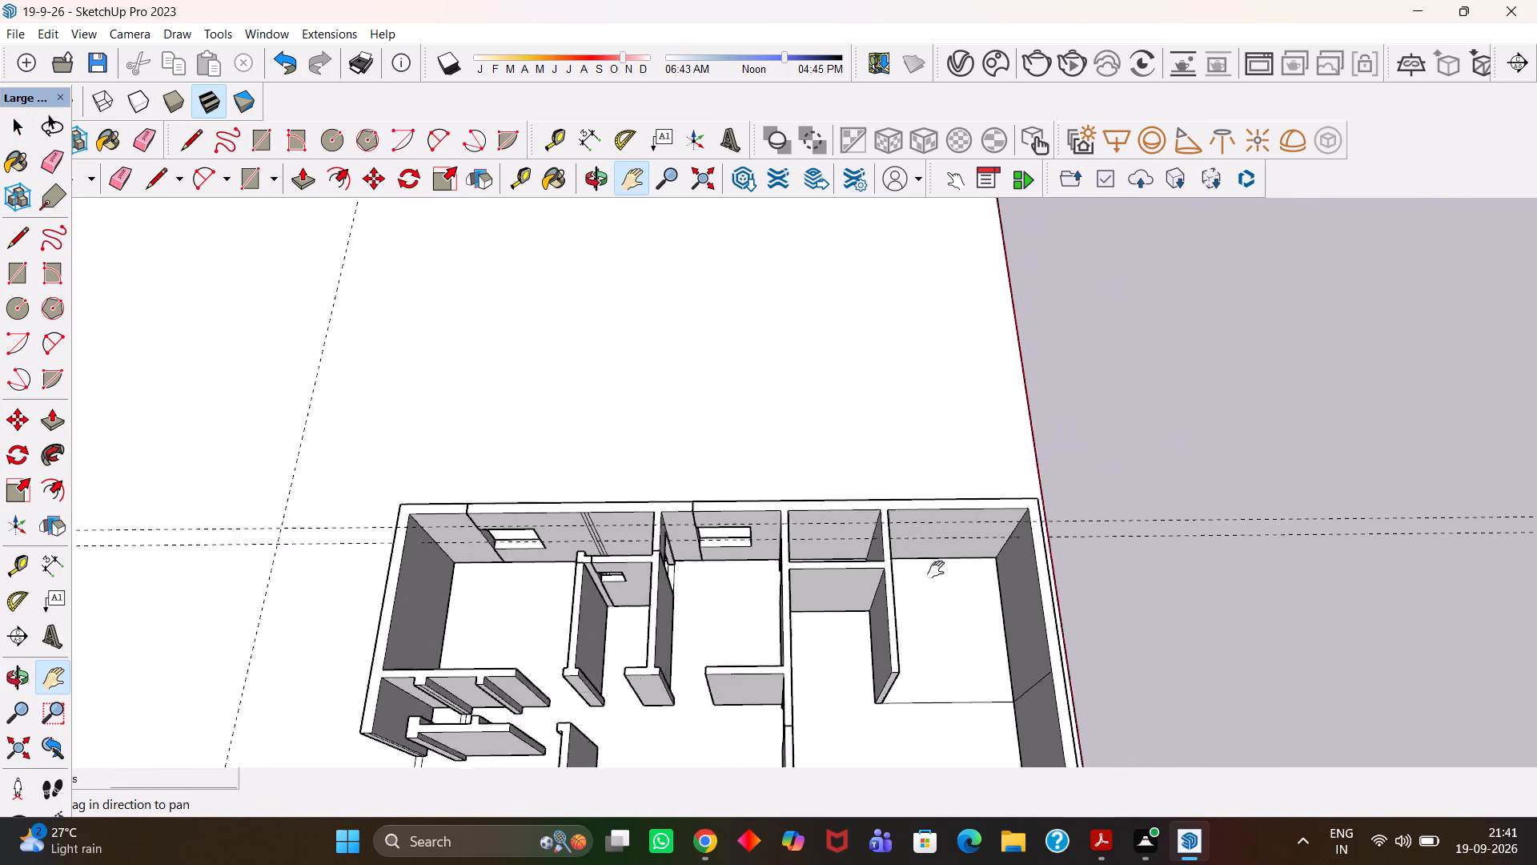
pyautogui.scroll(-2, 936, 569)
pyautogui.press('e')
pyautogui.moveTo(1158, 572); pyautogui.dragTo(1102, 497)
# Place a construction guide 3' below the top edge of the pier end at the entrance to the small-windowed room.
pyautogui.press('h')
pyautogui.scroll(4, 808, 568)
pyautogui.moveTo(590, 556); pyautogui.dragTo(819, 553)
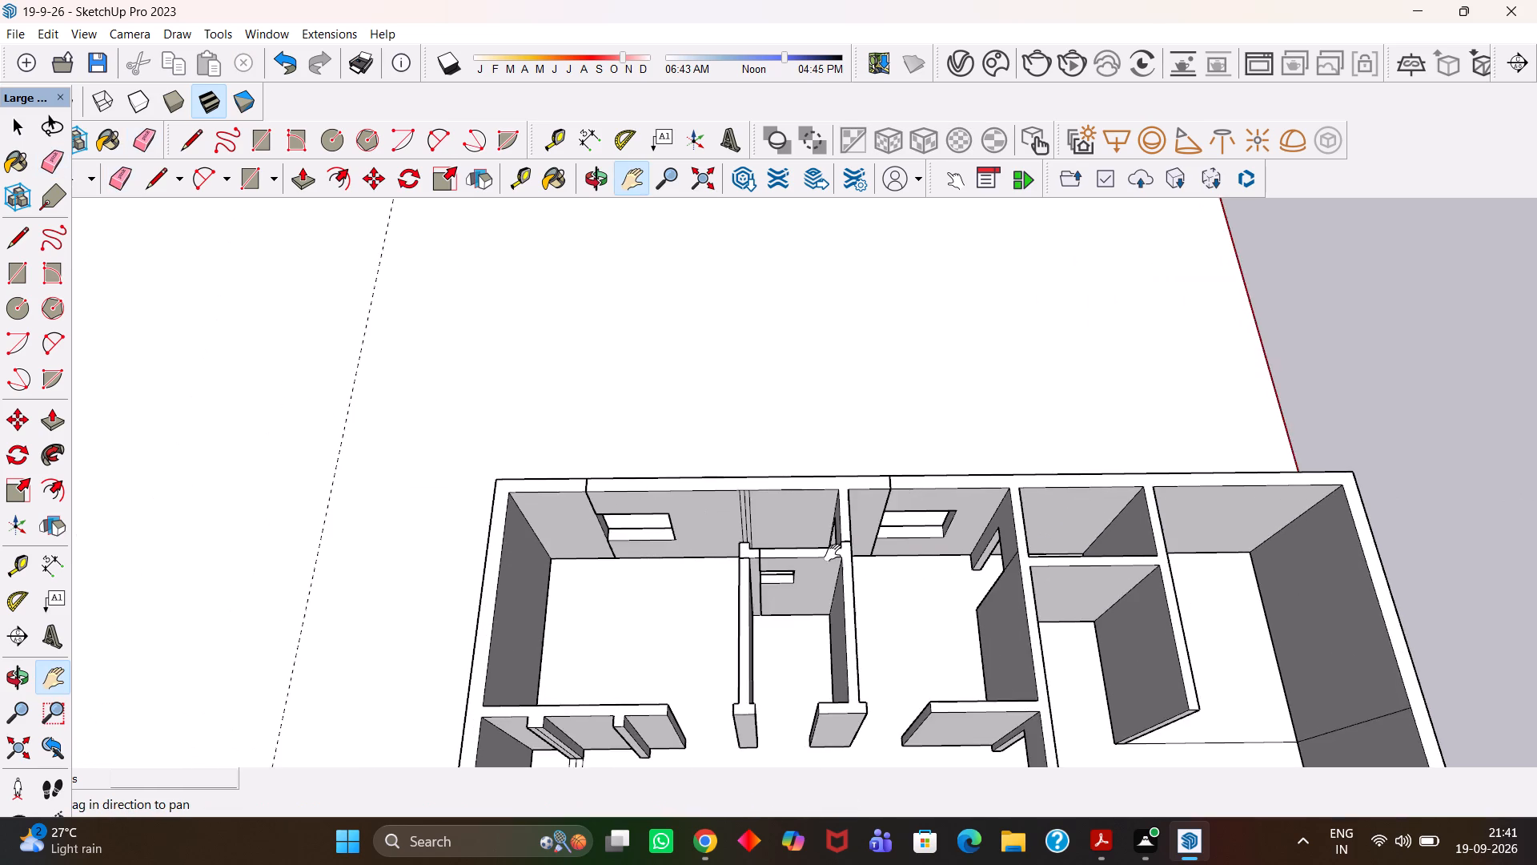
pyautogui.scroll(4, 819, 610)
pyautogui.scroll(-4, 768, 606)
pyautogui.moveTo(759, 652); pyautogui.dragTo(781, 527)
pyautogui.scroll(6, 805, 572)
pyautogui.moveTo(768, 574); pyautogui.dragTo(921, 550, button='middle')
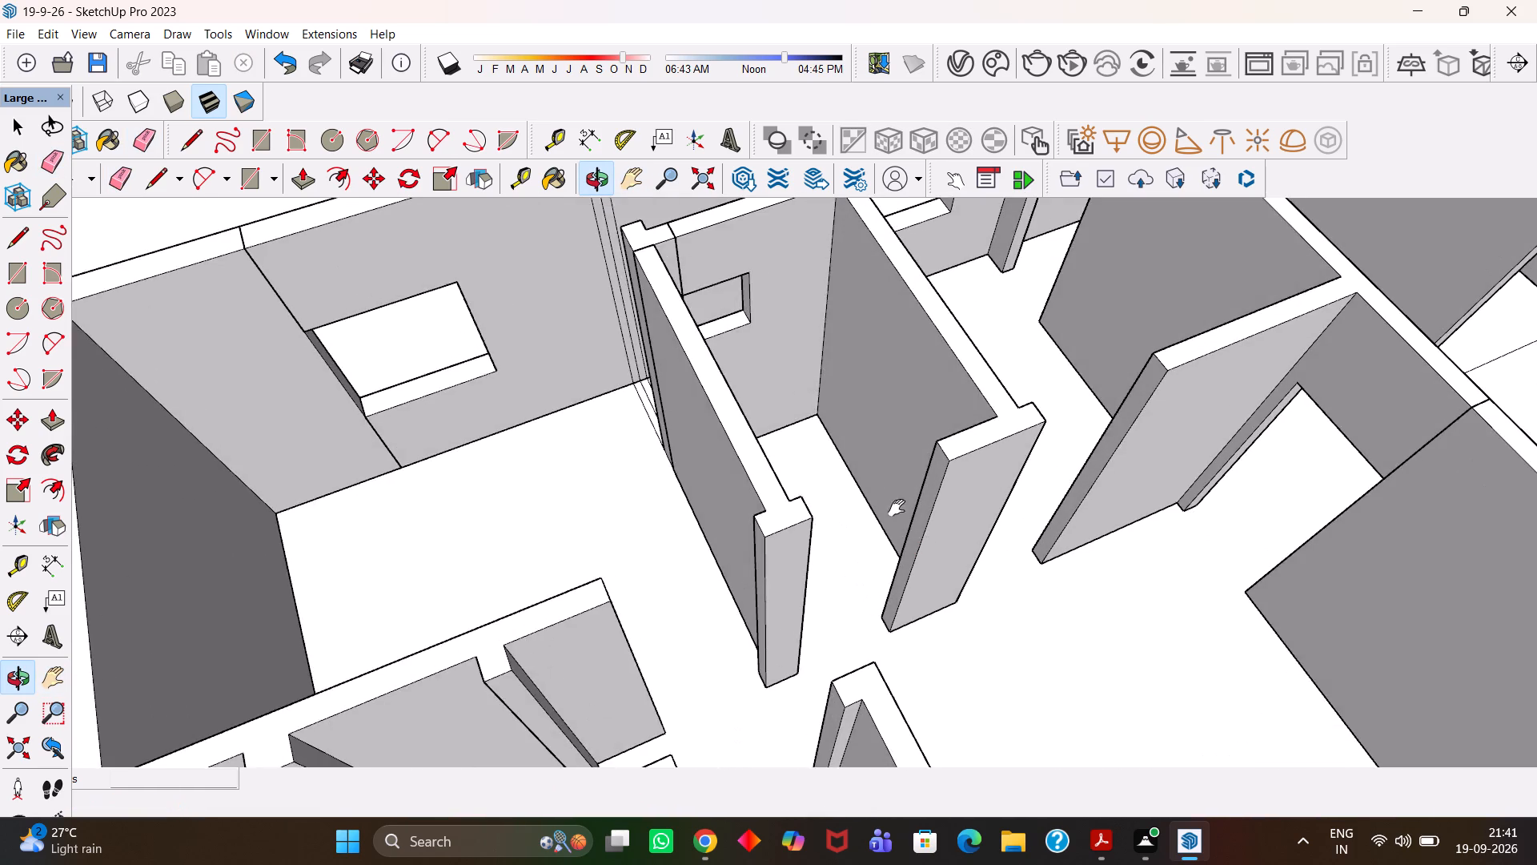
pyautogui.moveTo(873, 483); pyautogui.dragTo(799, 480)
pyautogui.moveTo(773, 505); pyautogui.dragTo(839, 528, button='middle')
pyautogui.scroll(3, 839, 528)
pyautogui.press('h')
pyautogui.moveTo(839, 503); pyautogui.dragTo(782, 557)
pyautogui.moveTo(757, 565); pyautogui.dragTo(779, 563, button='middle')
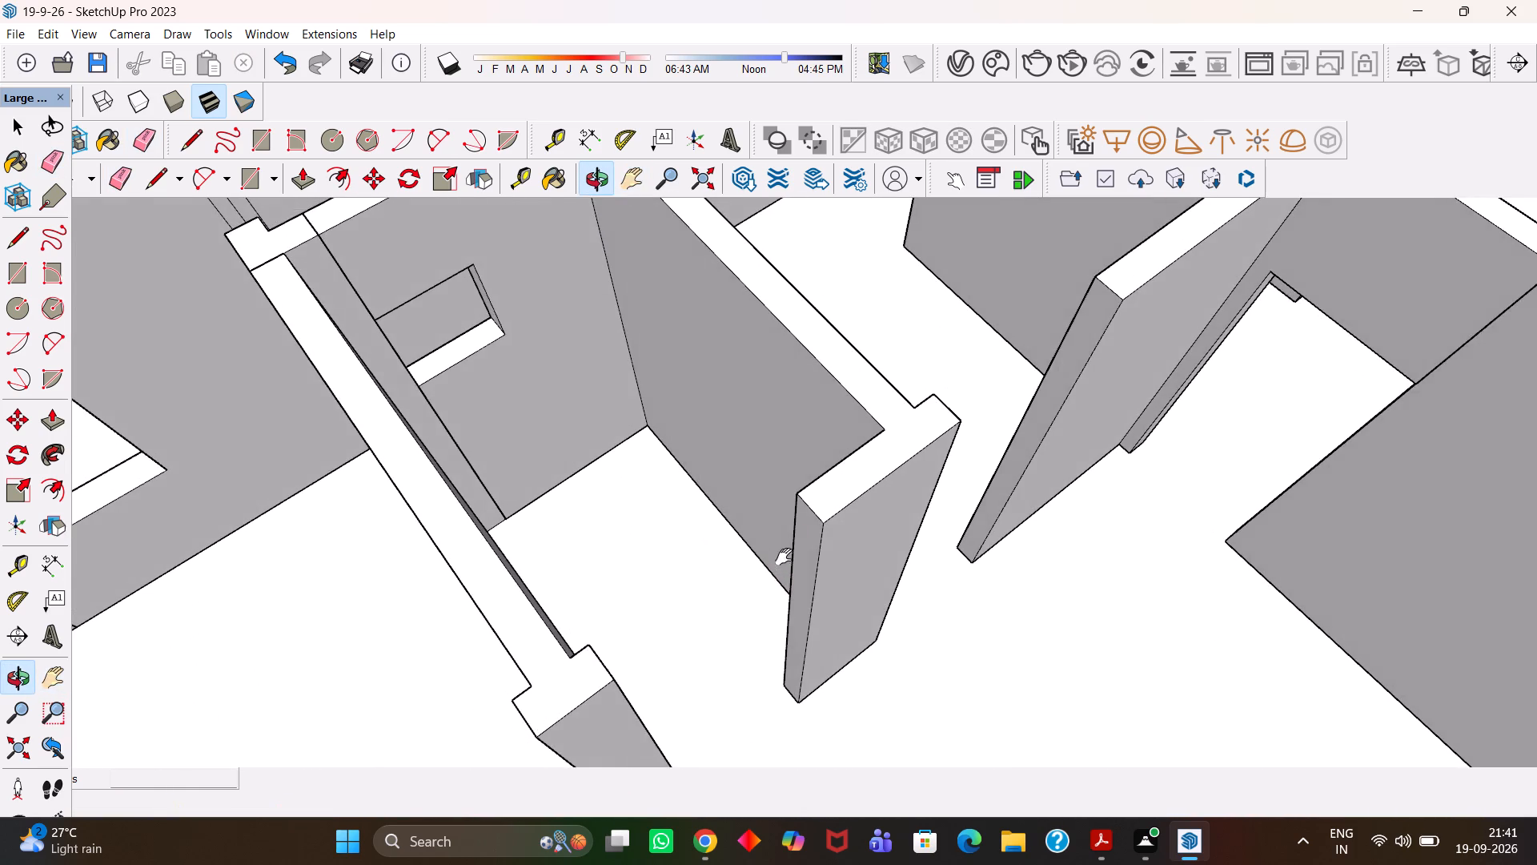
pyautogui.press('t')
pyautogui.scroll(3, 790, 550)
pyautogui.doubleClick(820, 492)
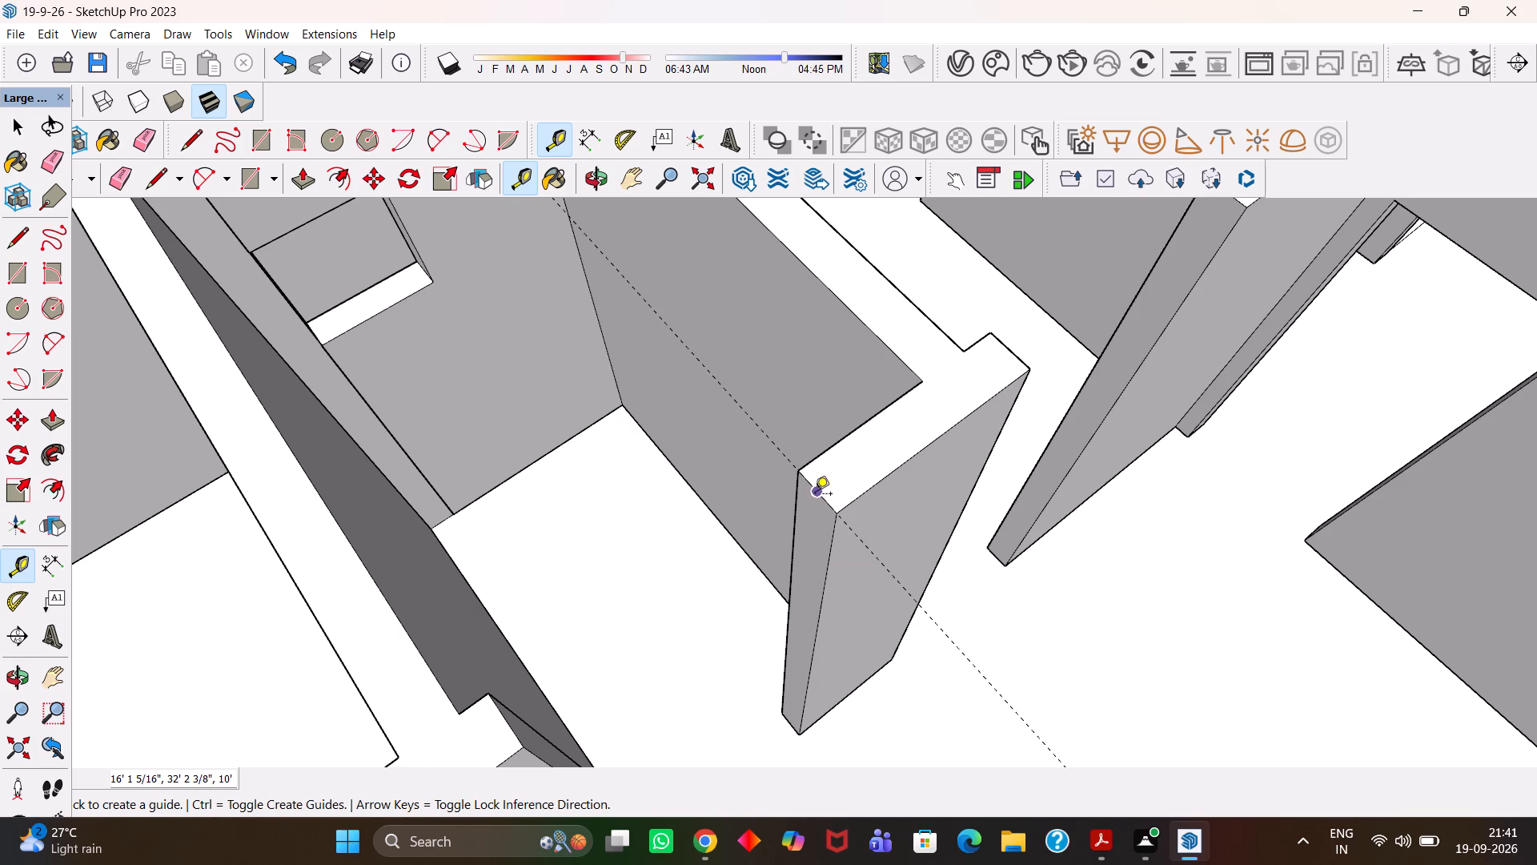
pyautogui.click(816, 493)
pyautogui.write("3'")
pyautogui.press('Return')
# Open the wall group, draw a line across the pier's end face along the 3' guide, and erase its overshooting segment.
pyautogui.press('h')
pyautogui.scroll(3, 820, 601)
pyautogui.moveTo(820, 601); pyautogui.dragTo(881, 513)
pyautogui.scroll(-4, 877, 513)
pyautogui.press('space')
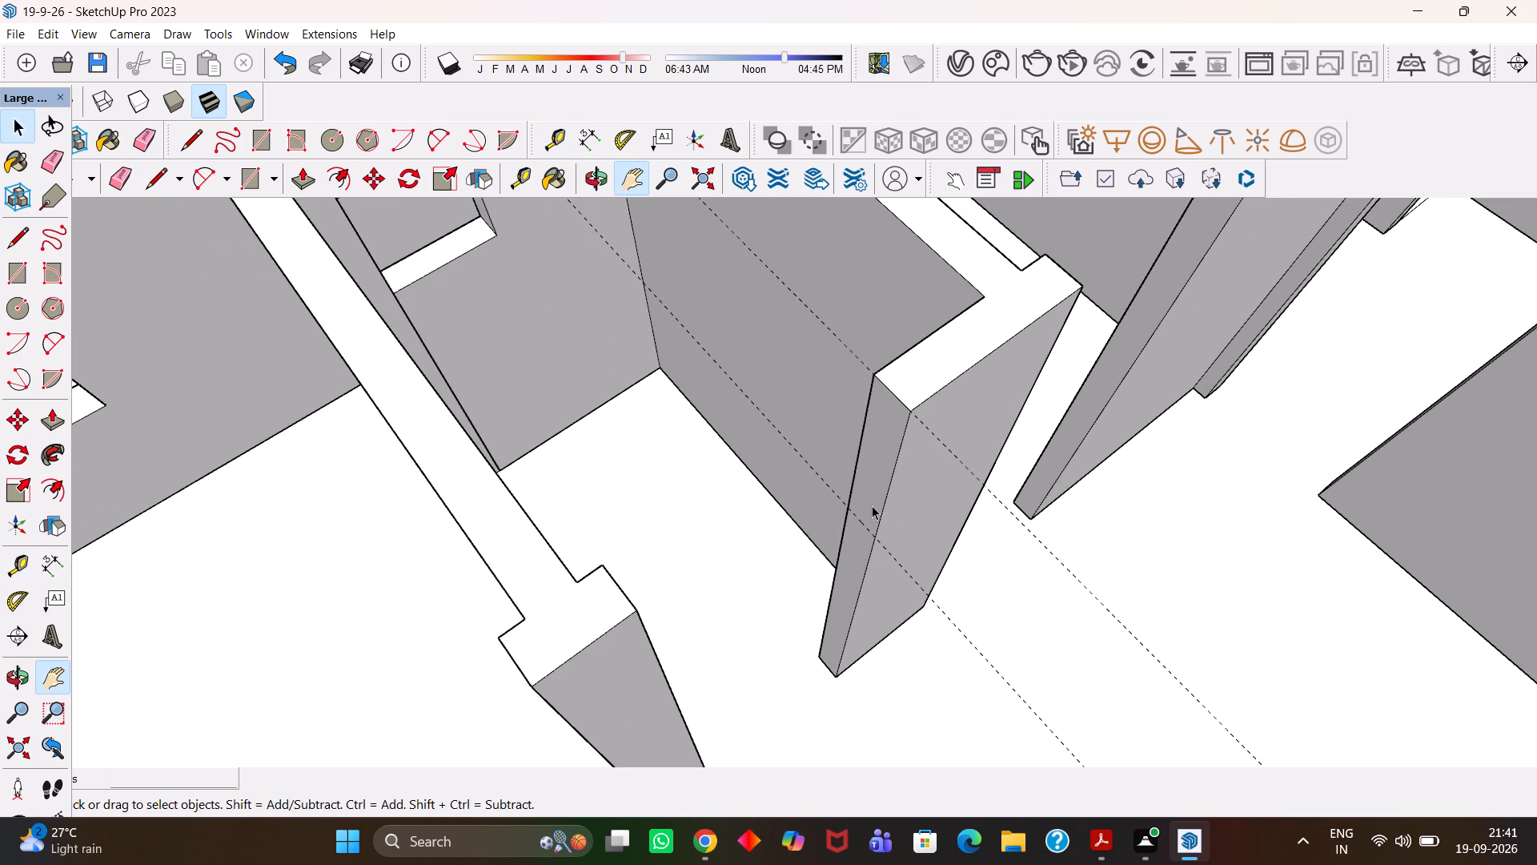
pyautogui.doubleClick(871, 505)
pyautogui.scroll(2, 871, 505)
pyautogui.press('l')
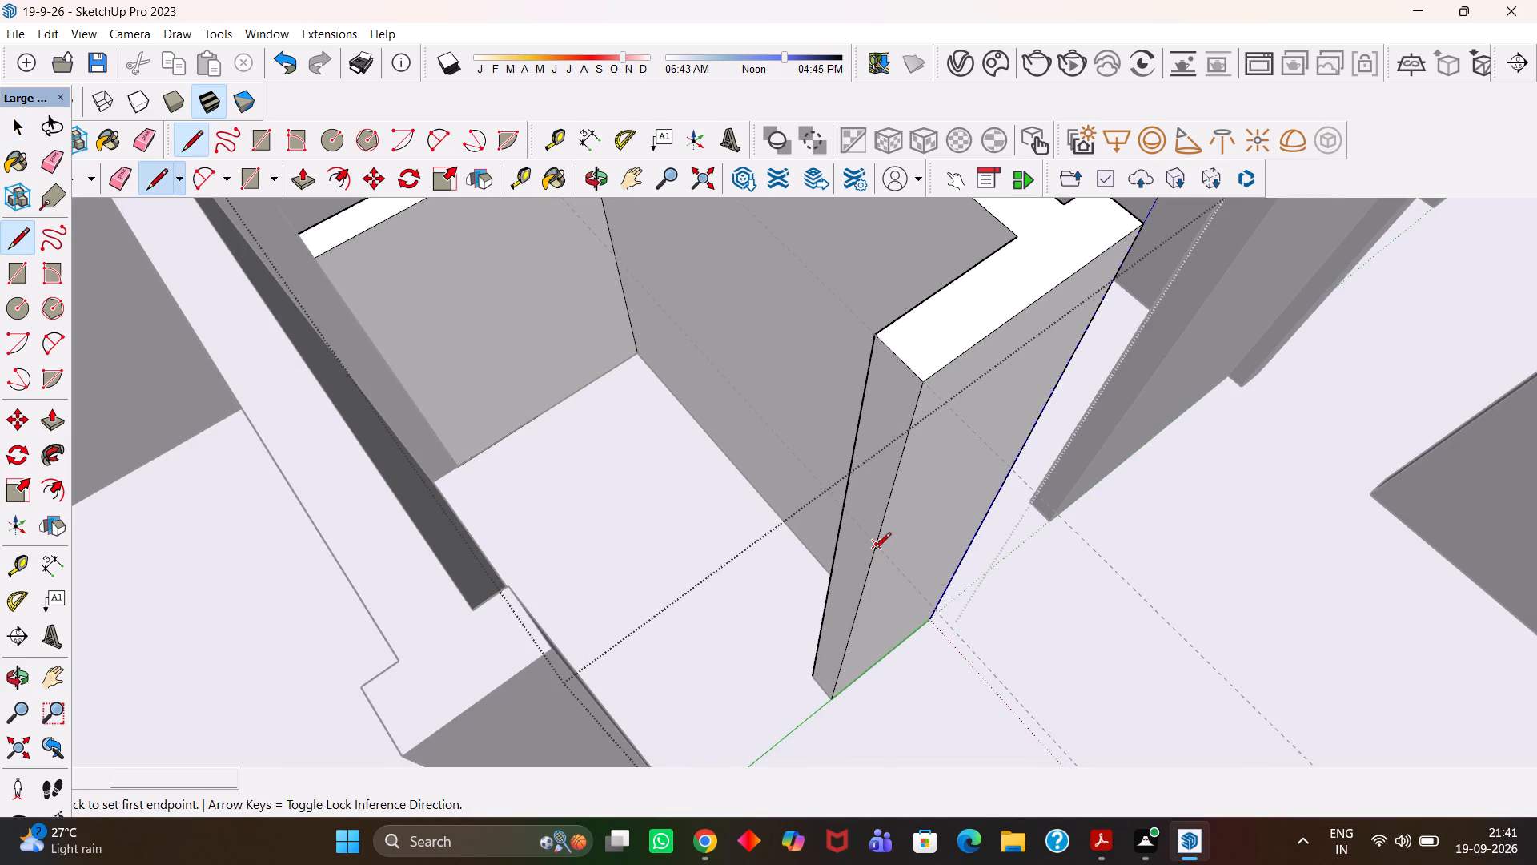
pyautogui.click(874, 550)
pyautogui.click(833, 505)
pyautogui.press('space')
pyautogui.scroll(6, 852, 515)
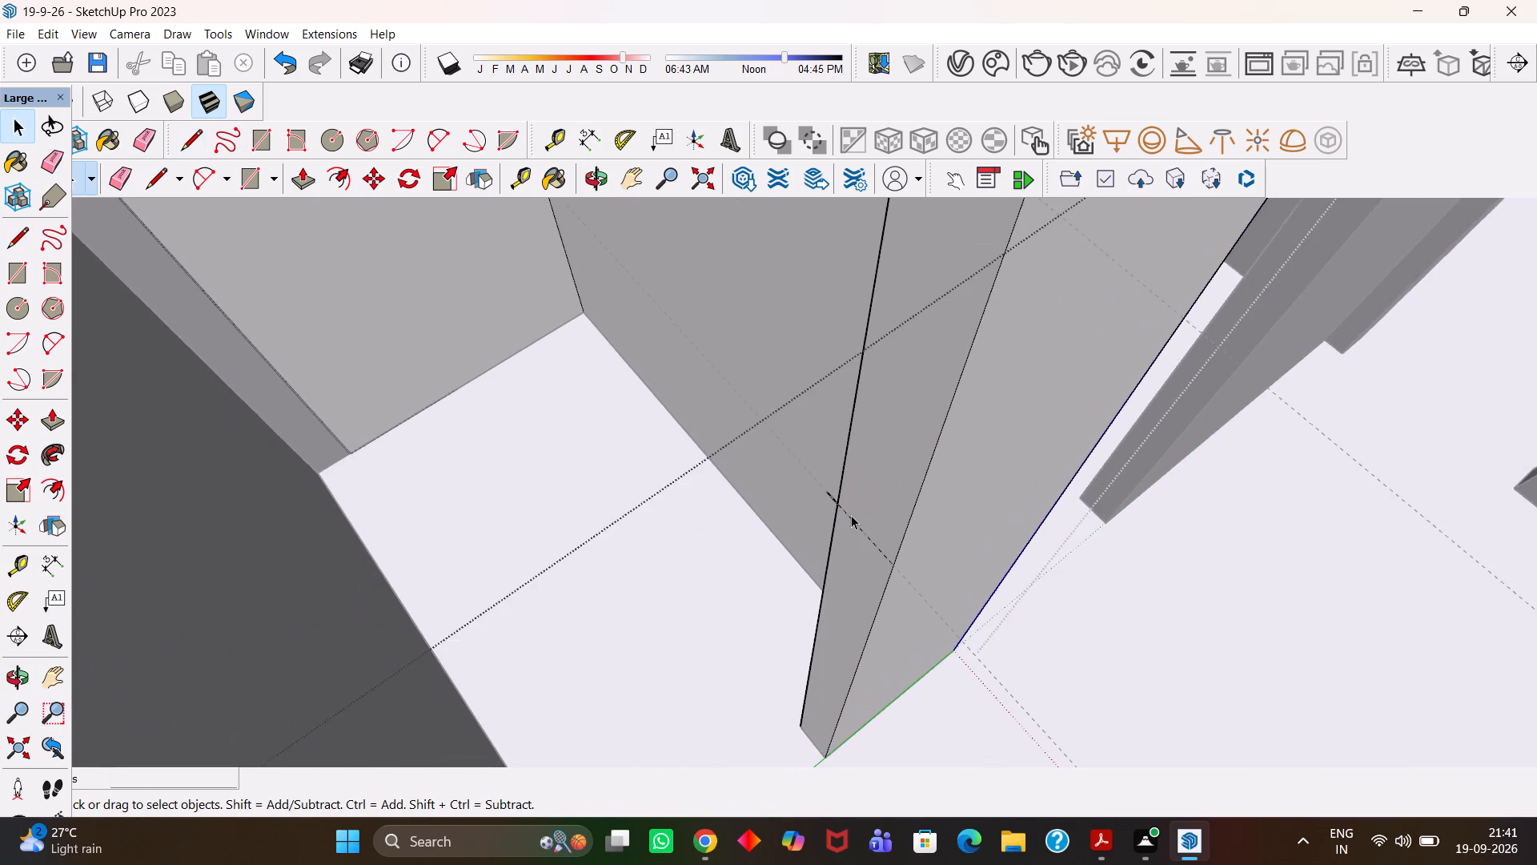
pyautogui.scroll(2, 851, 515)
pyautogui.press('e')
pyautogui.click(820, 487)
# Push/Pull the pier face above the line to the opposite pier to form the small room's door lintel, and close the group.
pyautogui.scroll(-5, 821, 484)
pyautogui.press('space')
pyautogui.click(863, 485)
pyautogui.scroll(-2, 863, 485)
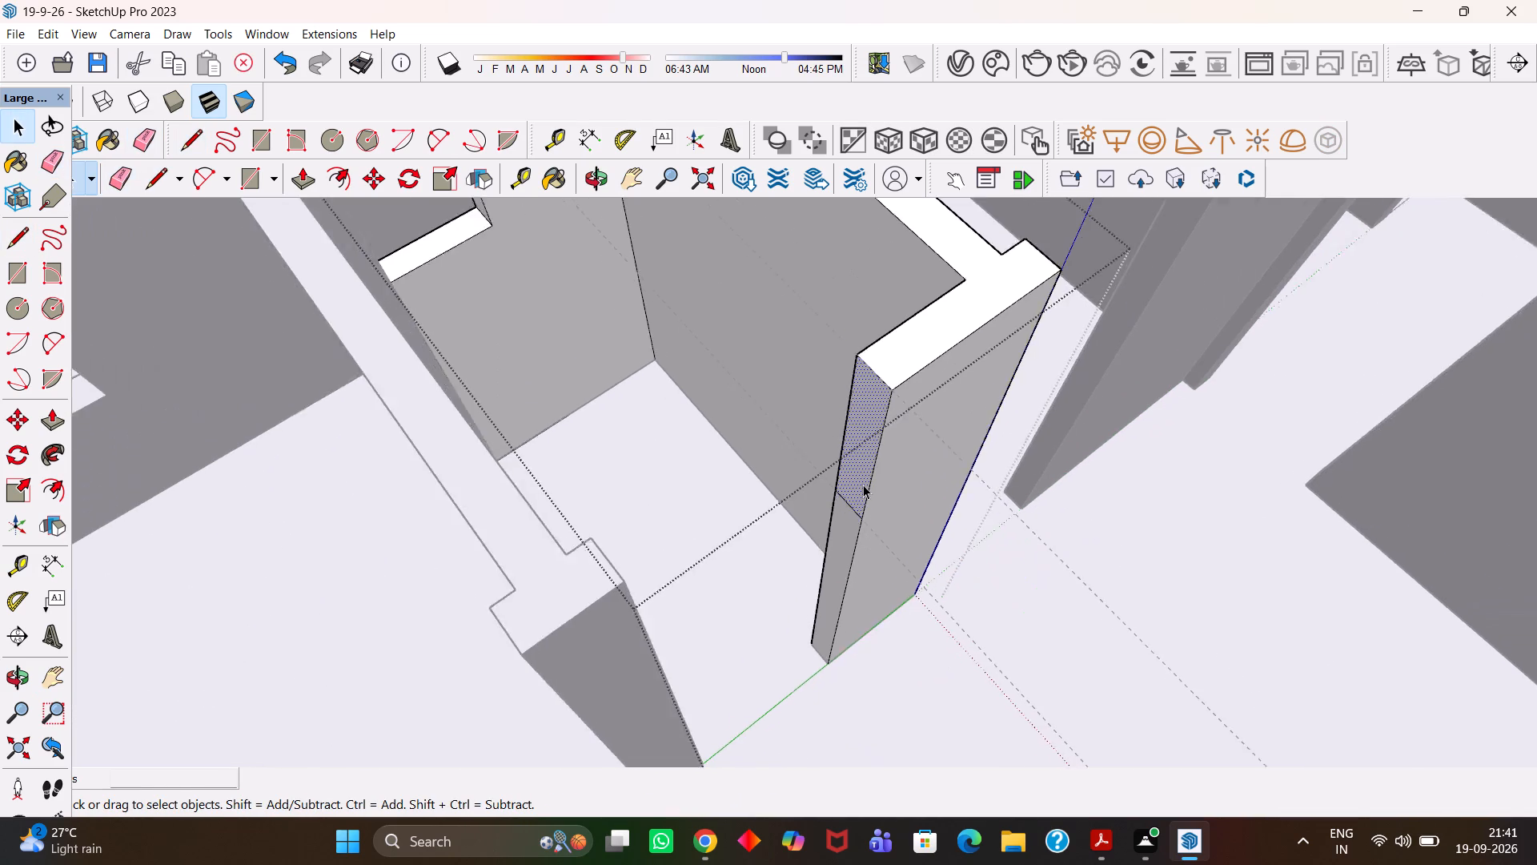
pyautogui.scroll(-3, 863, 485)
pyautogui.press('p')
pyautogui.click(863, 485)
pyautogui.click(672, 556)
pyautogui.press('h')
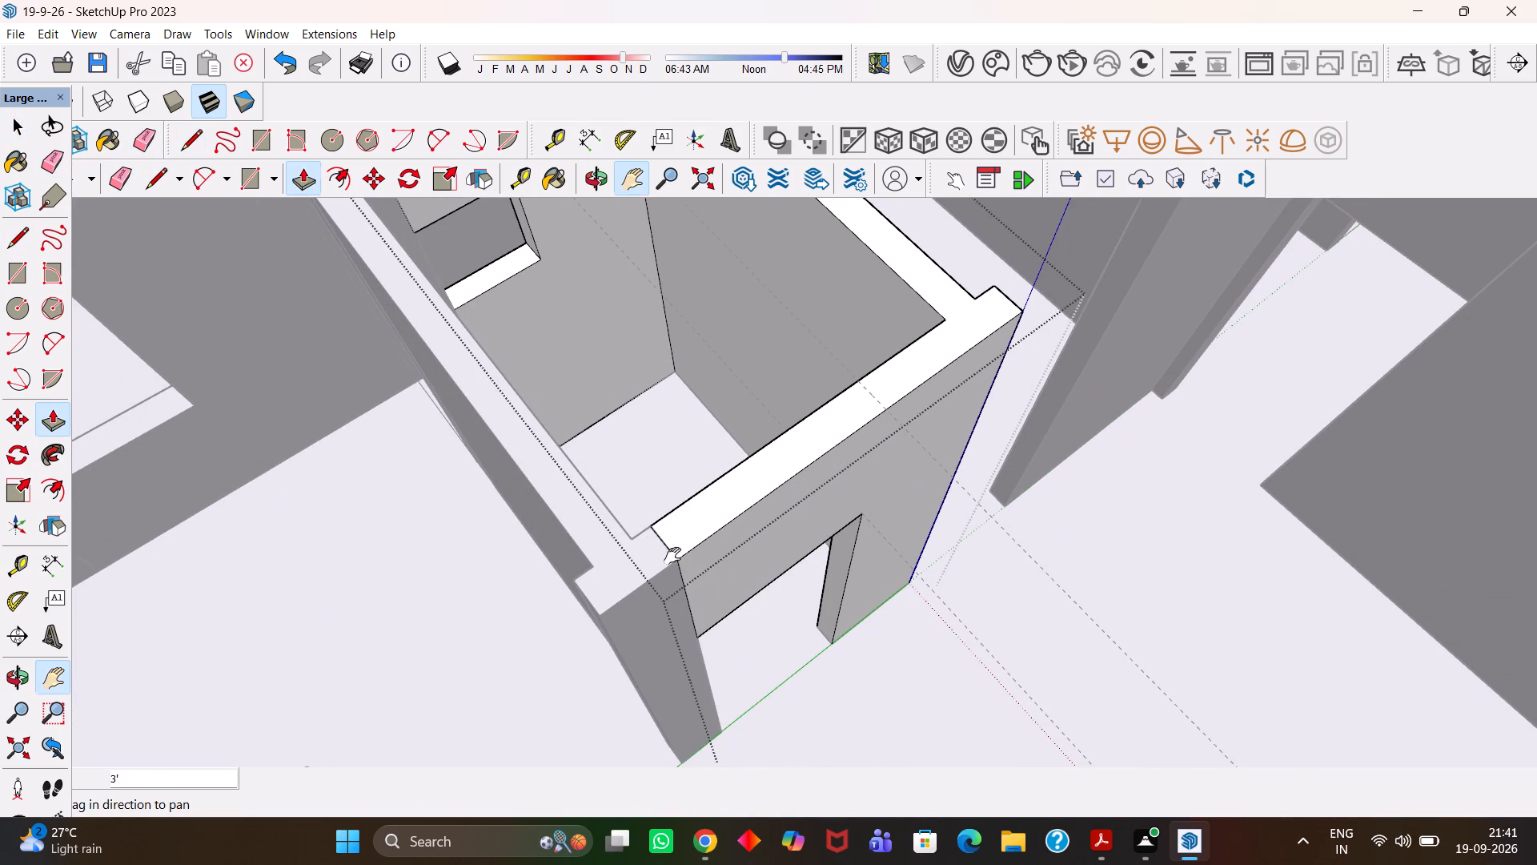
pyautogui.scroll(-9, 672, 556)
pyautogui.moveTo(736, 577); pyautogui.dragTo(684, 585, button='middle')
pyautogui.scroll(-2, 684, 585)
pyautogui.press('space')
pyautogui.click(908, 611)
pyautogui.scroll(1, 763, 594)
pyautogui.moveTo(764, 594); pyautogui.dragTo(688, 601, button='middle')
pyautogui.scroll(-3, 688, 601)
pyautogui.press('h')
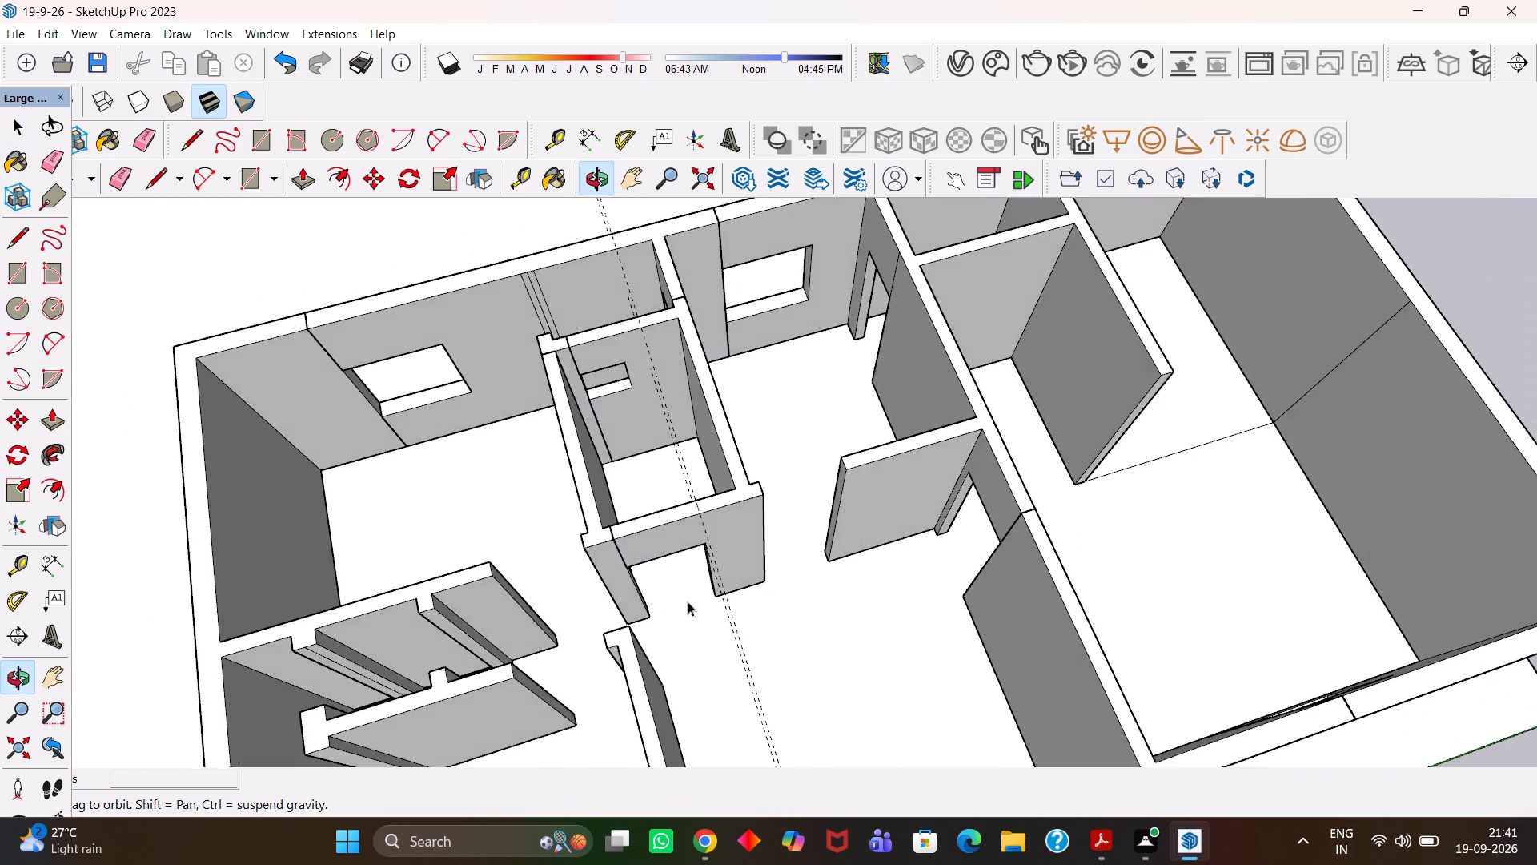
# Place a construction guide 3' below the top edge of the pier end at the doorway of the large-windowed room.
pyautogui.moveTo(541, 573); pyautogui.dragTo(744, 545)
pyautogui.scroll(9, 795, 561)
pyautogui.scroll(-6, 801, 549)
pyautogui.scroll(1, 805, 565)
pyautogui.moveTo(845, 557); pyautogui.dragTo(957, 524, button='middle')
pyautogui.scroll(1, 957, 524)
pyautogui.moveTo(911, 496); pyautogui.dragTo(903, 507)
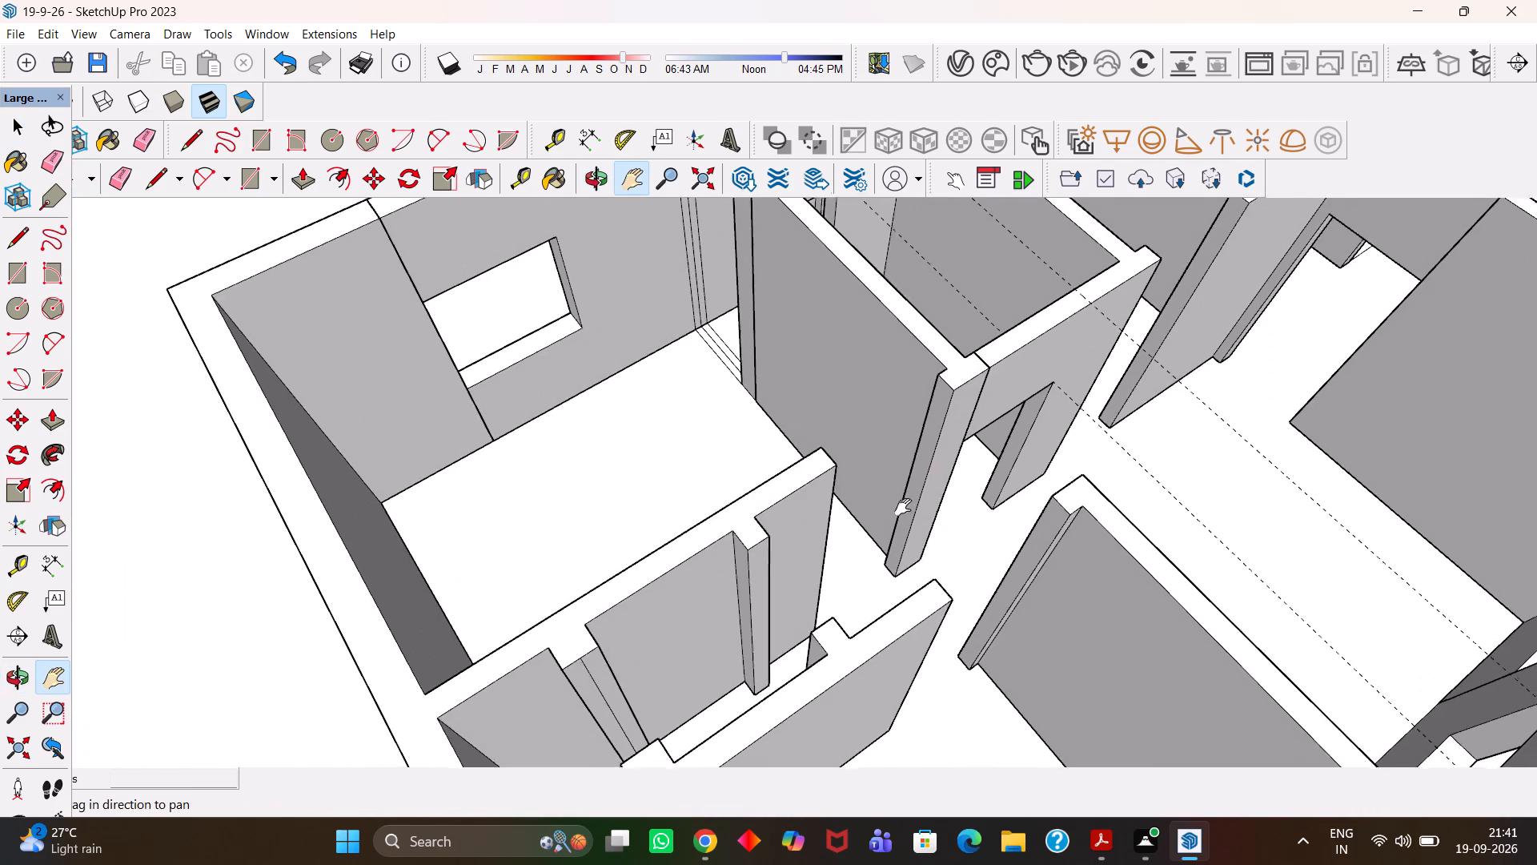
pyautogui.moveTo(903, 507); pyautogui.dragTo(891, 536)
pyautogui.scroll(1, 856, 513)
pyautogui.moveTo(869, 512); pyautogui.dragTo(902, 521, button='middle')
pyautogui.scroll(1, 909, 520)
pyautogui.moveTo(908, 497); pyautogui.dragTo(907, 541)
pyautogui.moveTo(840, 518); pyautogui.dragTo(877, 521, button='middle')
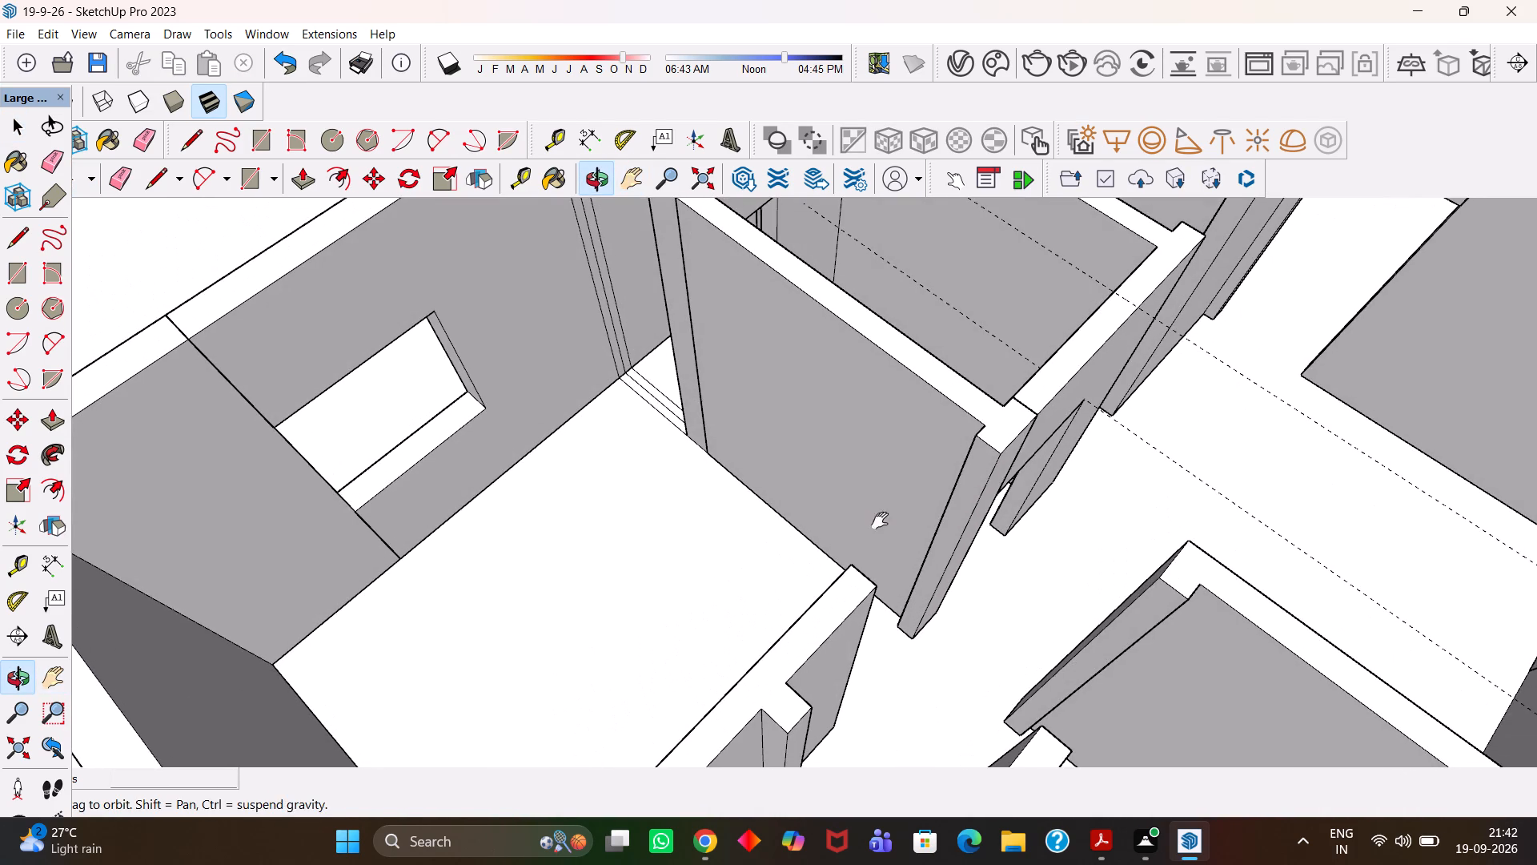
pyautogui.press('t')
pyautogui.scroll(5, 909, 503)
pyautogui.doubleClick(1067, 405)
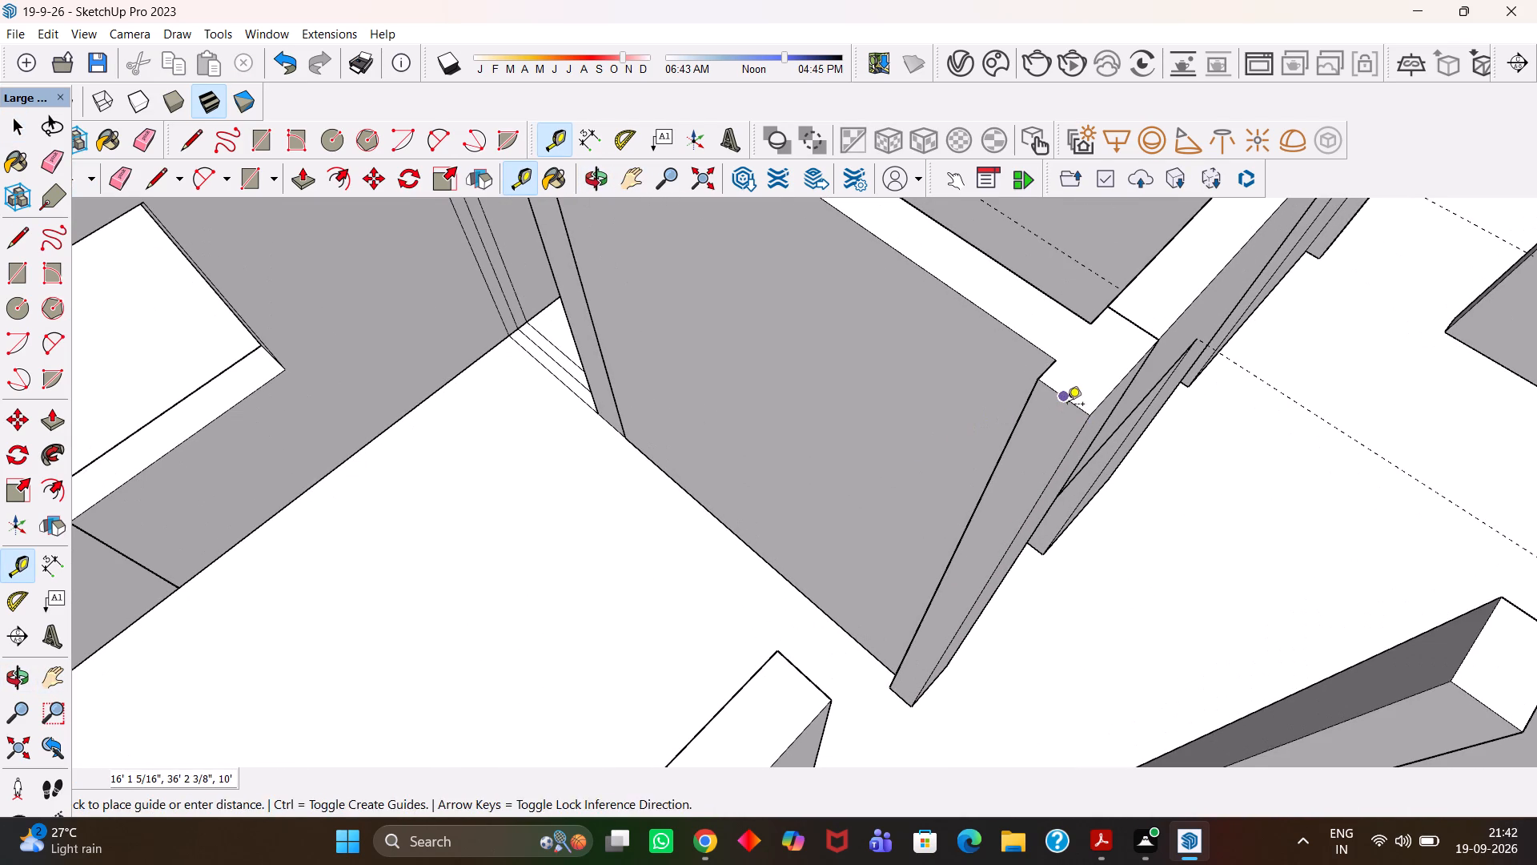
pyautogui.click(1067, 404)
pyautogui.write("3'")
pyautogui.press('Return')
# Open the wall group and draw a line across the doorway pier's end face along the 3' guide.
pyautogui.press('h')
pyautogui.scroll(3, 1005, 510)
pyautogui.moveTo(997, 513); pyautogui.dragTo(956, 485)
pyautogui.press('space')
pyautogui.doubleClick(961, 496)
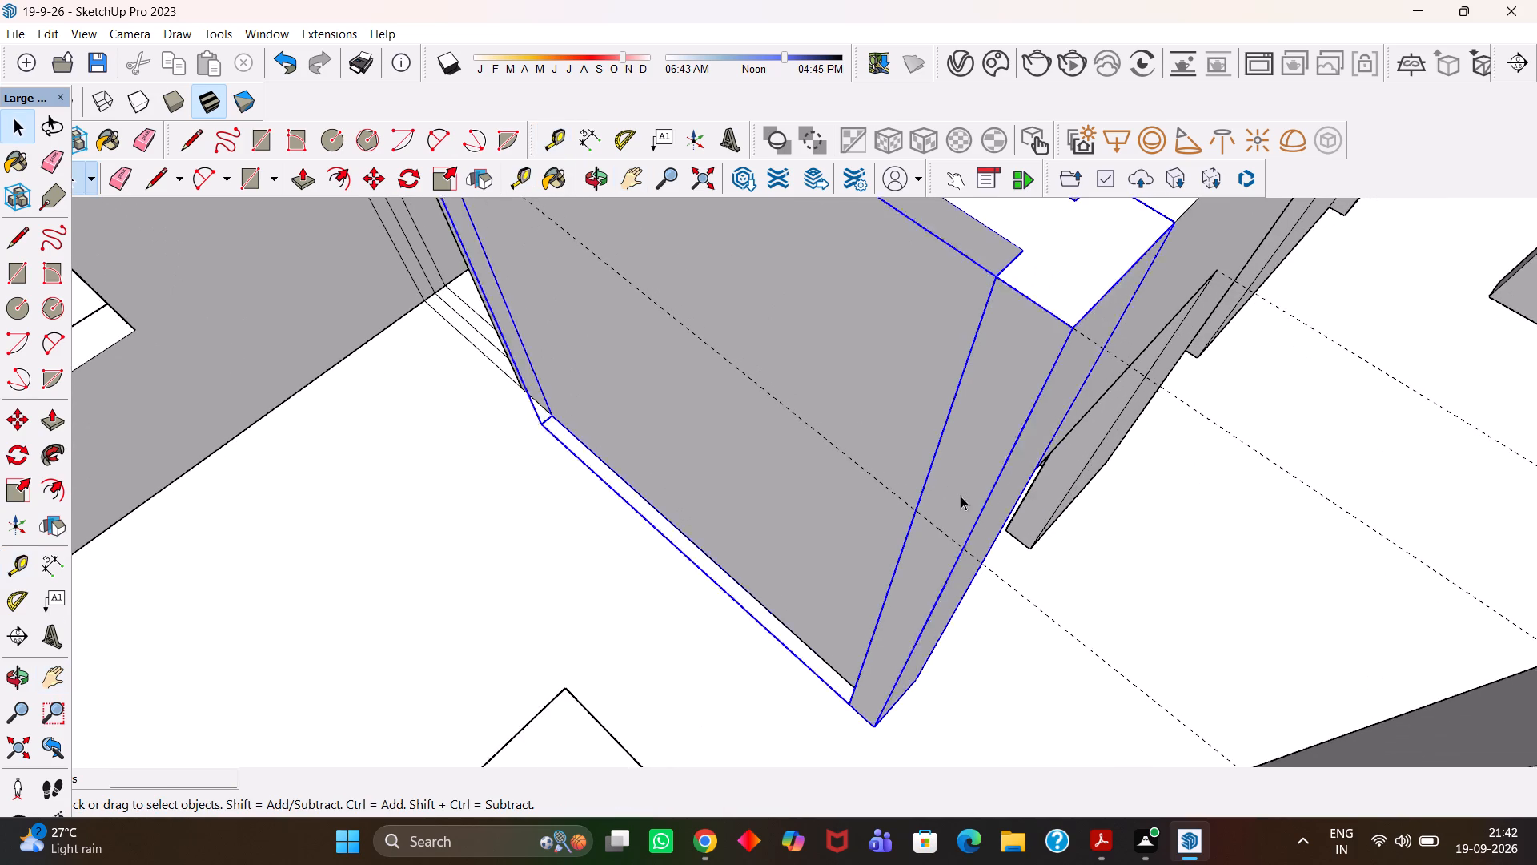
pyautogui.scroll(1, 961, 496)
pyautogui.press('l')
pyautogui.click(963, 549)
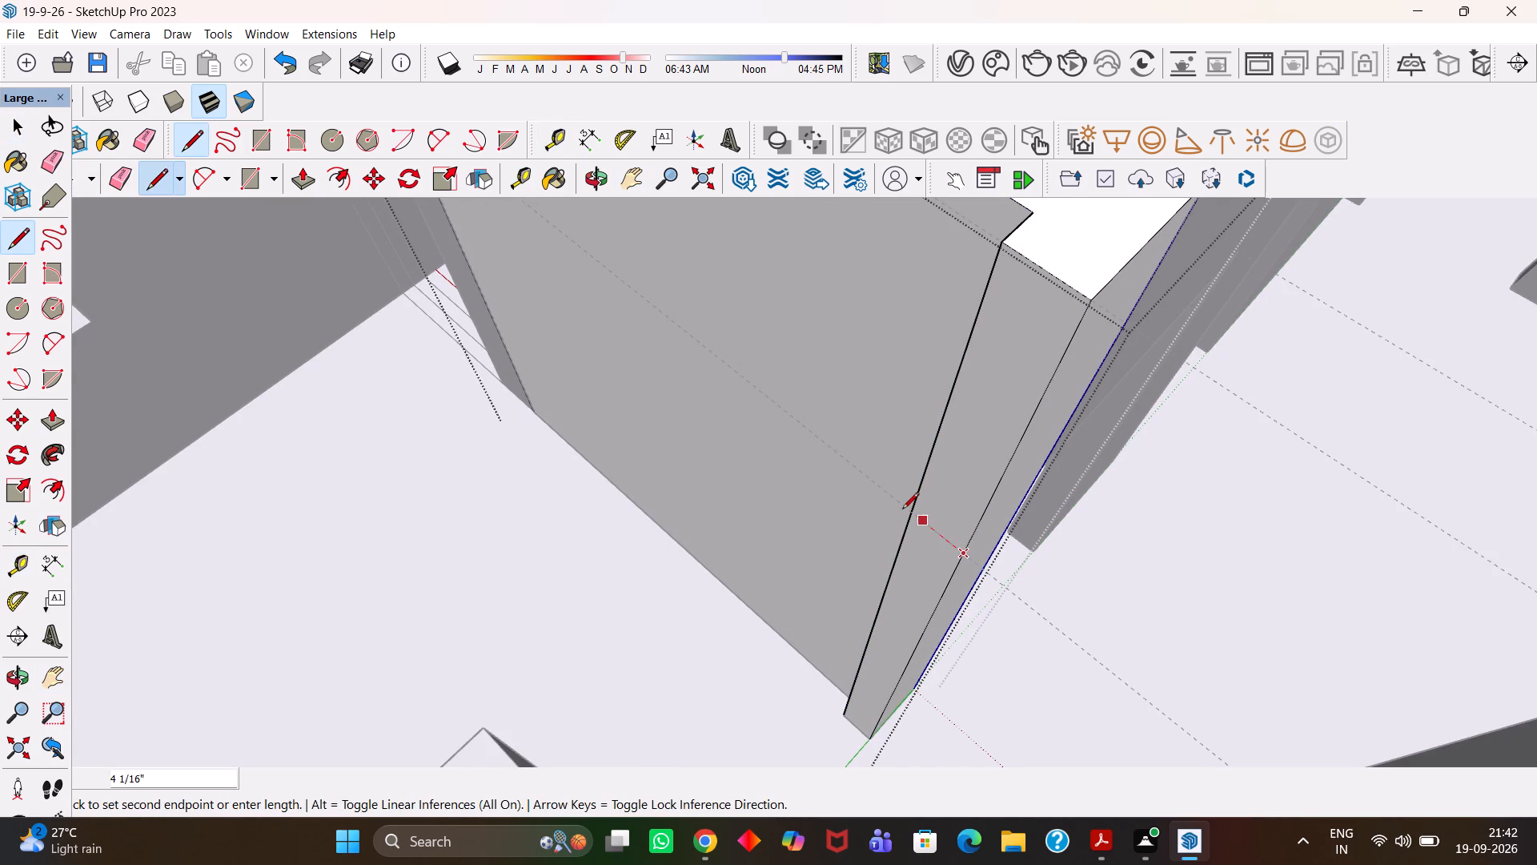
pyautogui.click(915, 507)
pyautogui.press('space')
# Push/Pull the pier face above the line 3' 1" to the opposite wall end to form the door lintel, and close the group.
pyautogui.scroll(-3, 917, 509)
pyautogui.click(949, 493)
pyautogui.scroll(-4, 949, 493)
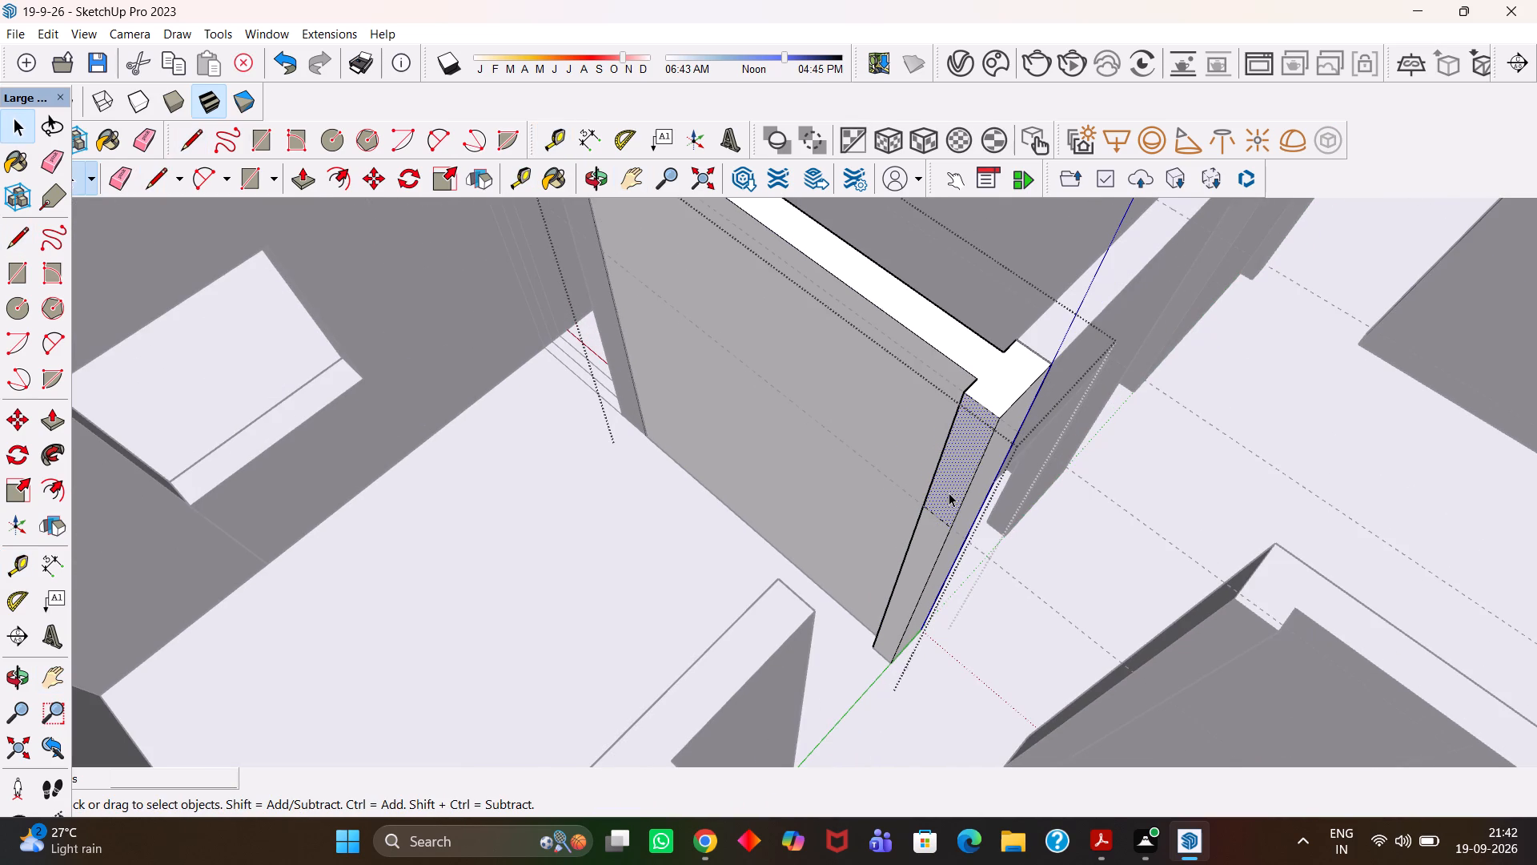
pyautogui.press('p')
pyautogui.click(957, 493)
pyautogui.click(809, 617)
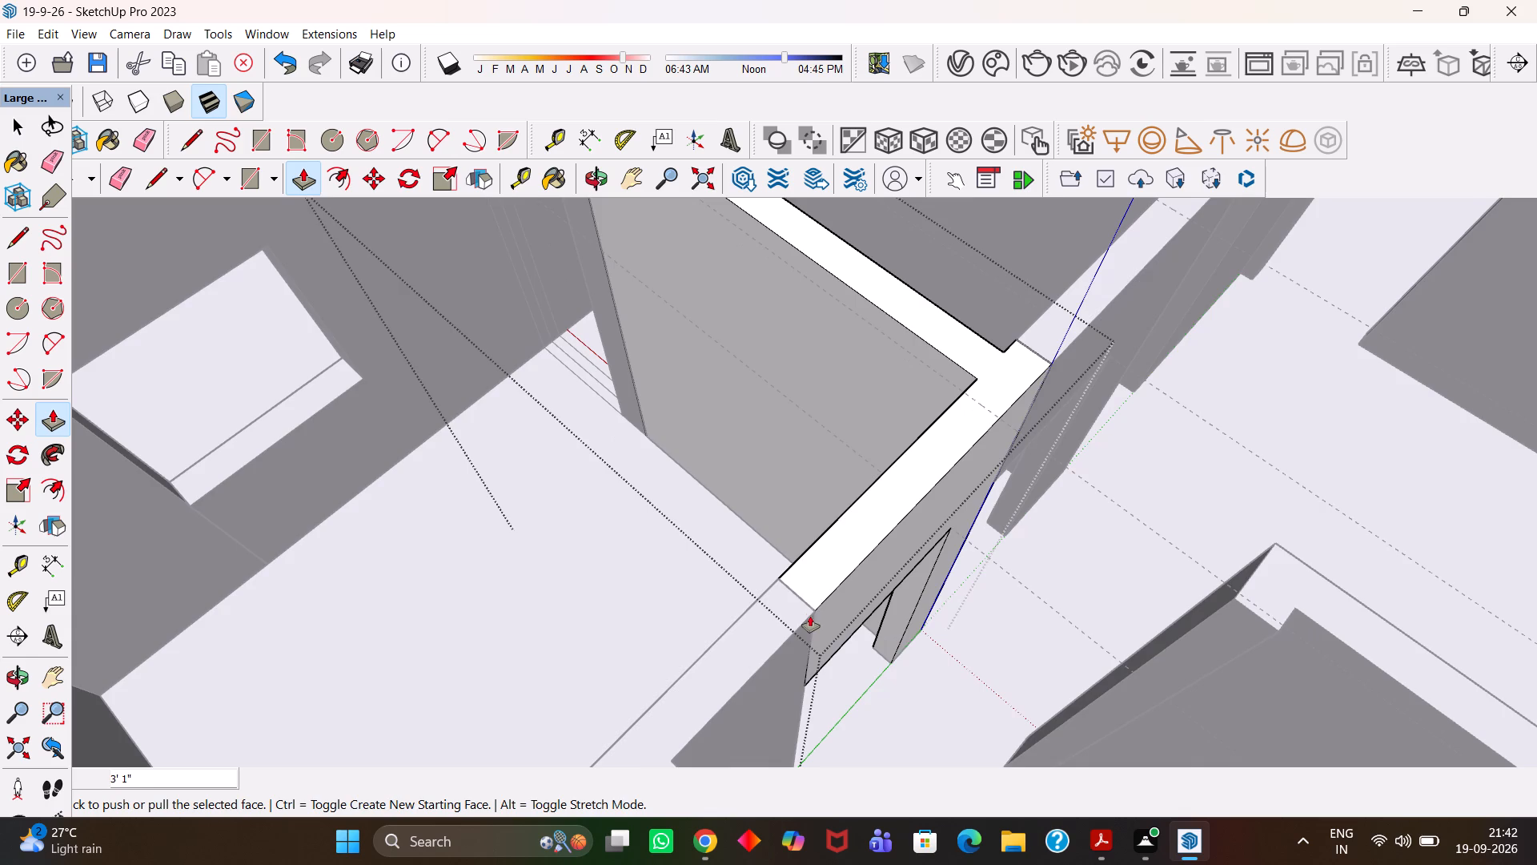
pyautogui.scroll(-16, 793, 593)
pyautogui.press('h')
pyautogui.scroll(1, 841, 615)
pyautogui.scroll(-8, 653, 631)
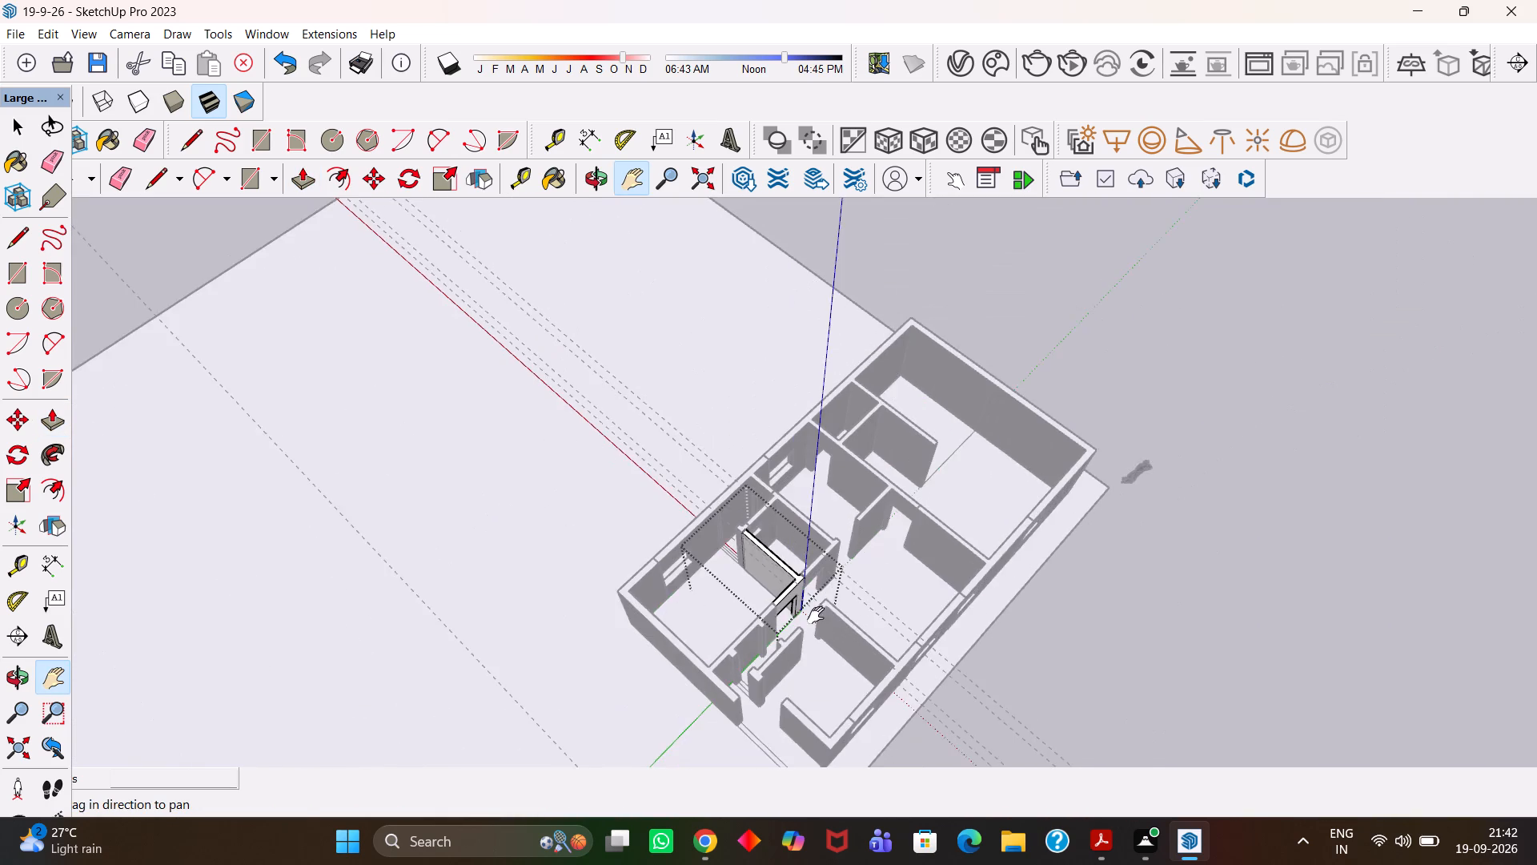
pyautogui.moveTo(816, 615); pyautogui.dragTo(731, 621, button='middle')
pyautogui.scroll(2, 731, 621)
pyautogui.press('space')
pyautogui.click(1097, 658)
# Place construction guides along the top edge of the projecting pier nearest the outer side wall and 3' from that edge.
pyautogui.scroll(3, 820, 604)
pyautogui.moveTo(810, 602); pyautogui.dragTo(697, 588, button='middle')
pyautogui.scroll(4, 691, 600)
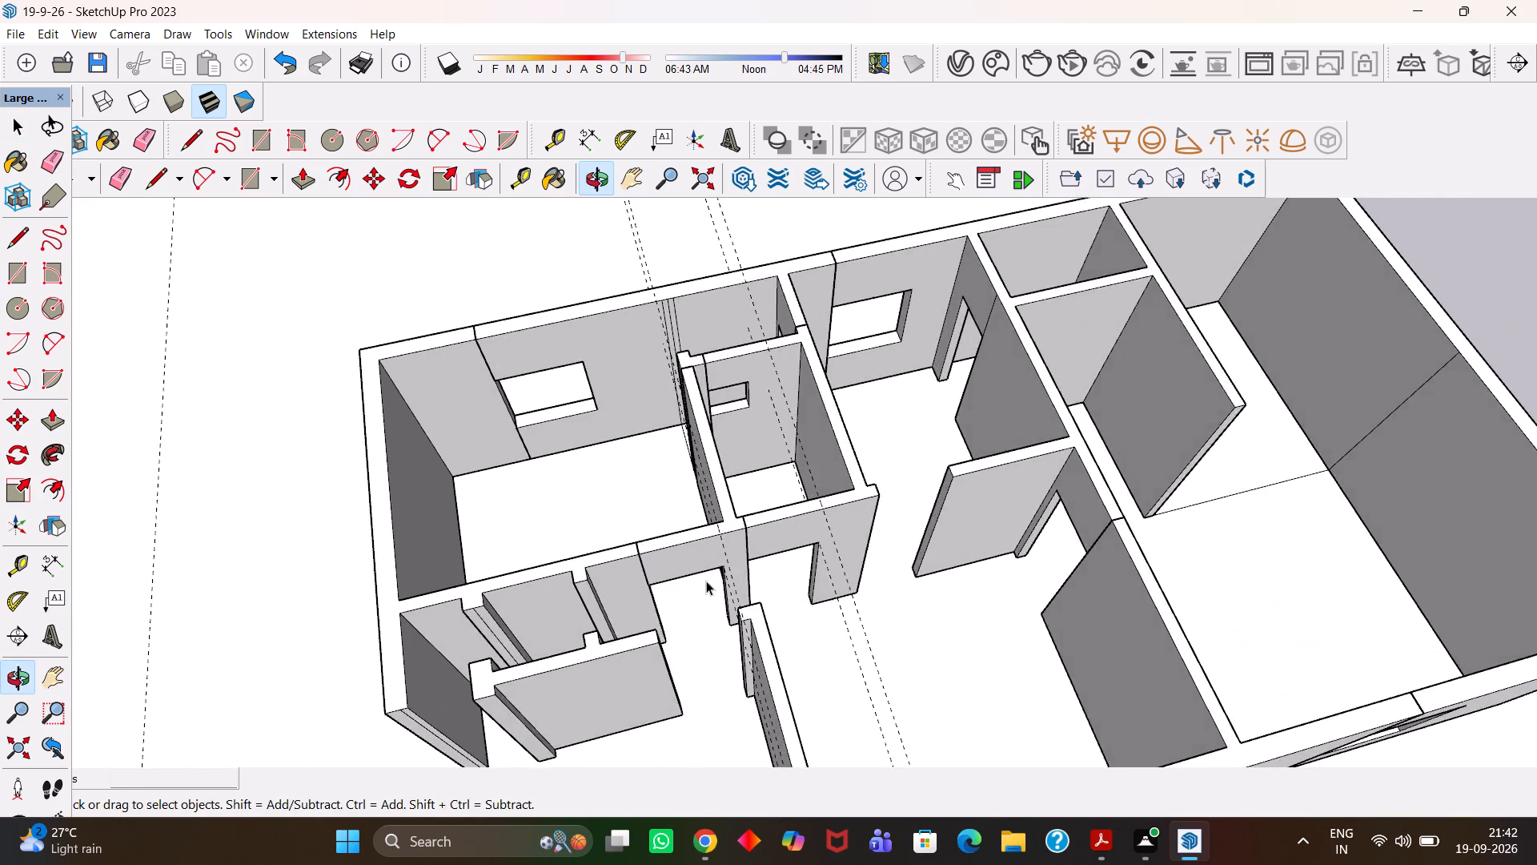
pyautogui.scroll(4, 706, 581)
pyautogui.scroll(-6, 706, 581)
pyautogui.press('h')
pyautogui.moveTo(779, 606); pyautogui.dragTo(600, 621, button='middle')
pyautogui.scroll(5, 640, 621)
pyautogui.moveTo(537, 561); pyautogui.dragTo(874, 642)
pyautogui.scroll(3, 648, 506)
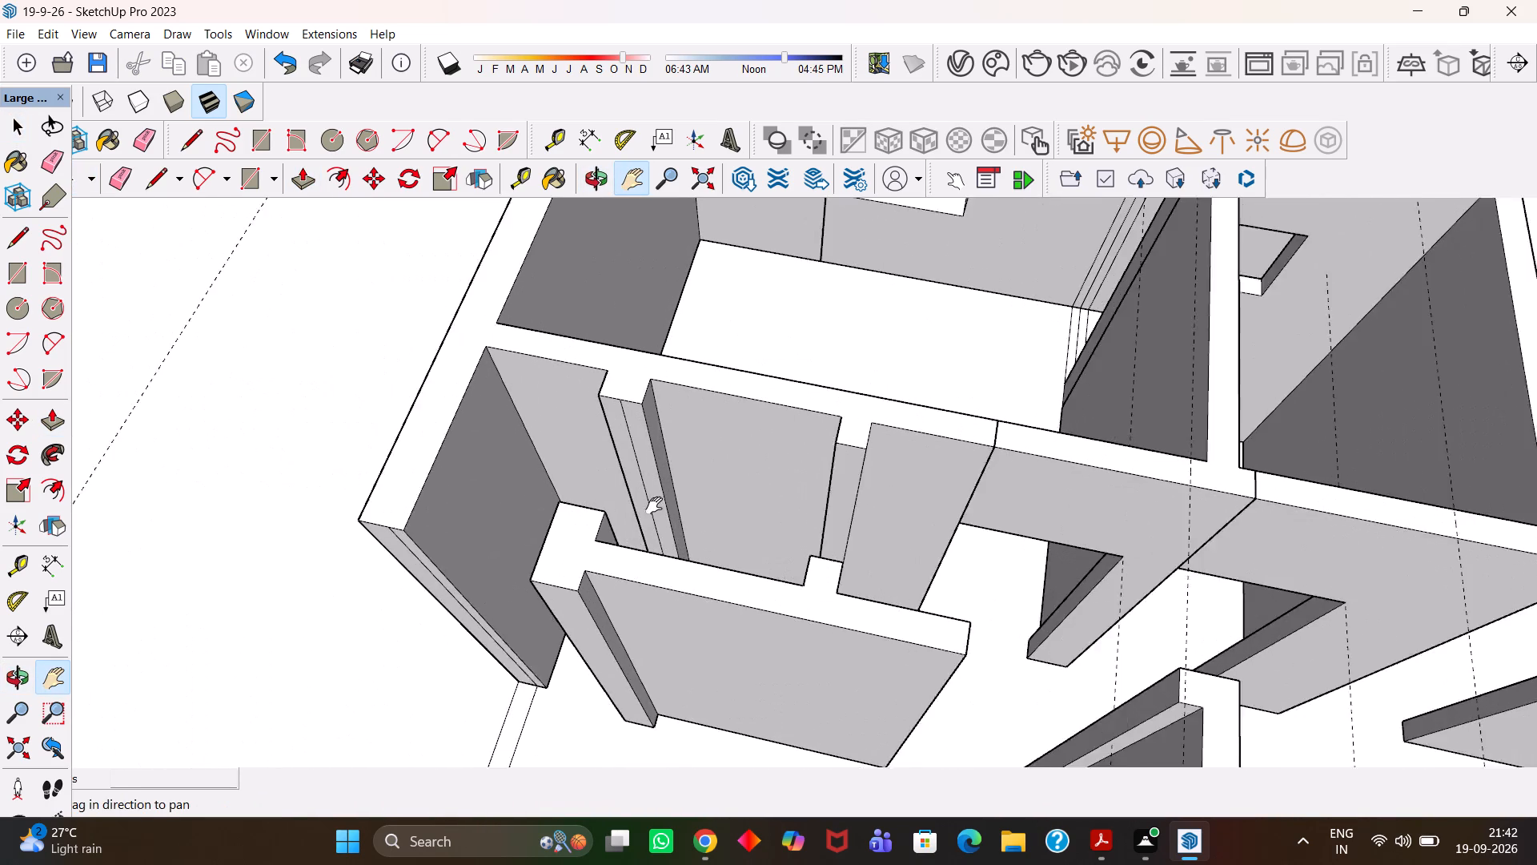
pyautogui.moveTo(700, 542); pyautogui.dragTo(726, 605, button='middle')
pyautogui.scroll(1, 718, 586)
pyautogui.moveTo(703, 601); pyautogui.dragTo(862, 609)
pyautogui.moveTo(821, 610); pyautogui.dragTo(829, 579, button='middle')
pyautogui.scroll(3, 821, 610)
pyautogui.moveTo(871, 556); pyautogui.dragTo(826, 629)
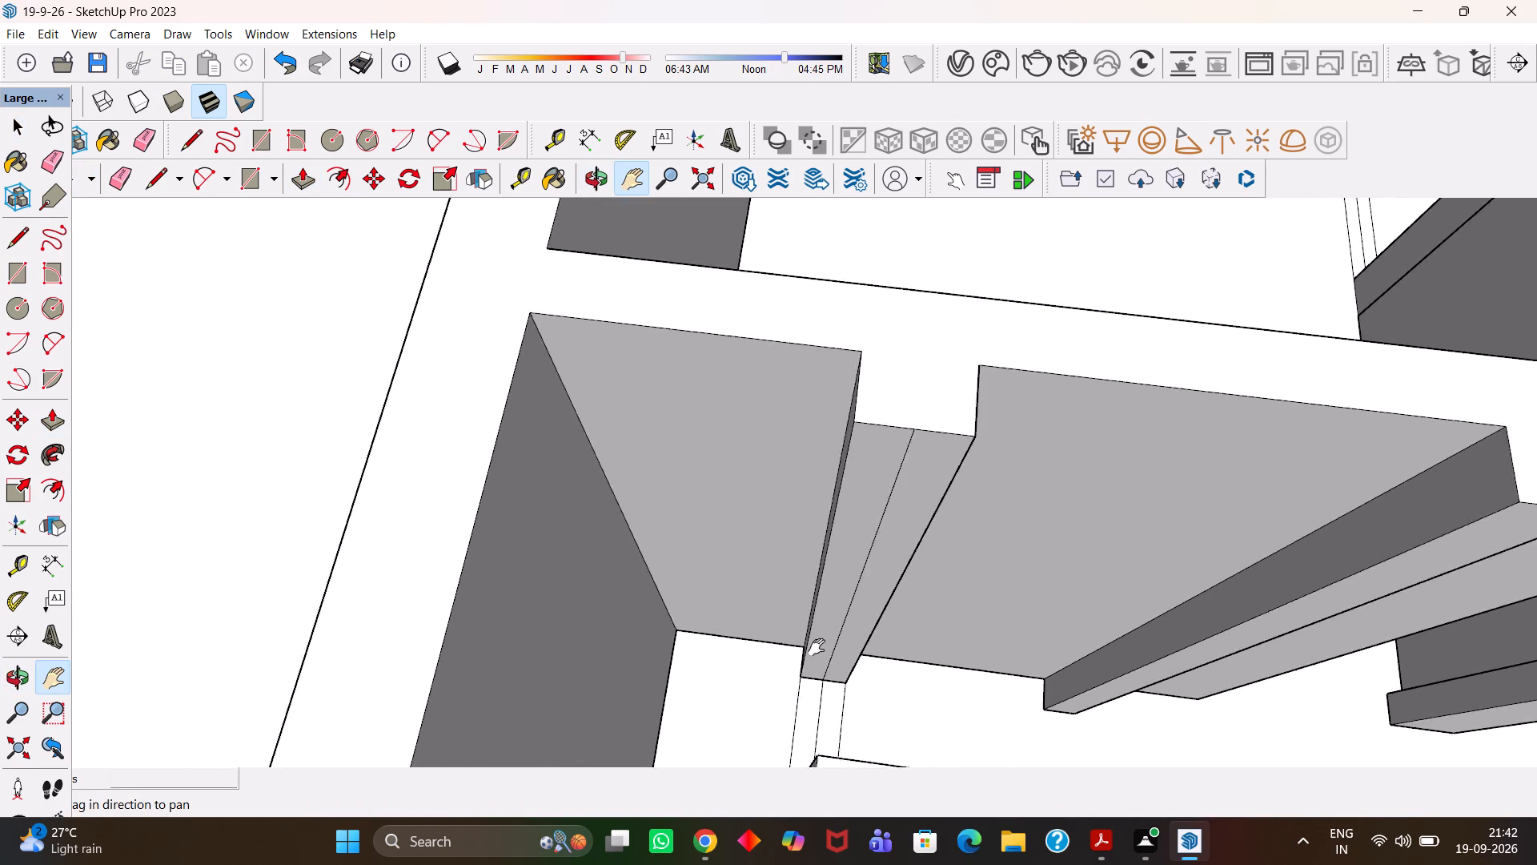
pyautogui.scroll(-7, 817, 647)
pyautogui.scroll(1, 840, 641)
pyautogui.moveTo(840, 641); pyautogui.dragTo(879, 565, button='middle')
pyautogui.scroll(1, 879, 566)
pyautogui.moveTo(875, 526); pyautogui.dragTo(805, 610)
pyautogui.scroll(-4, 801, 610)
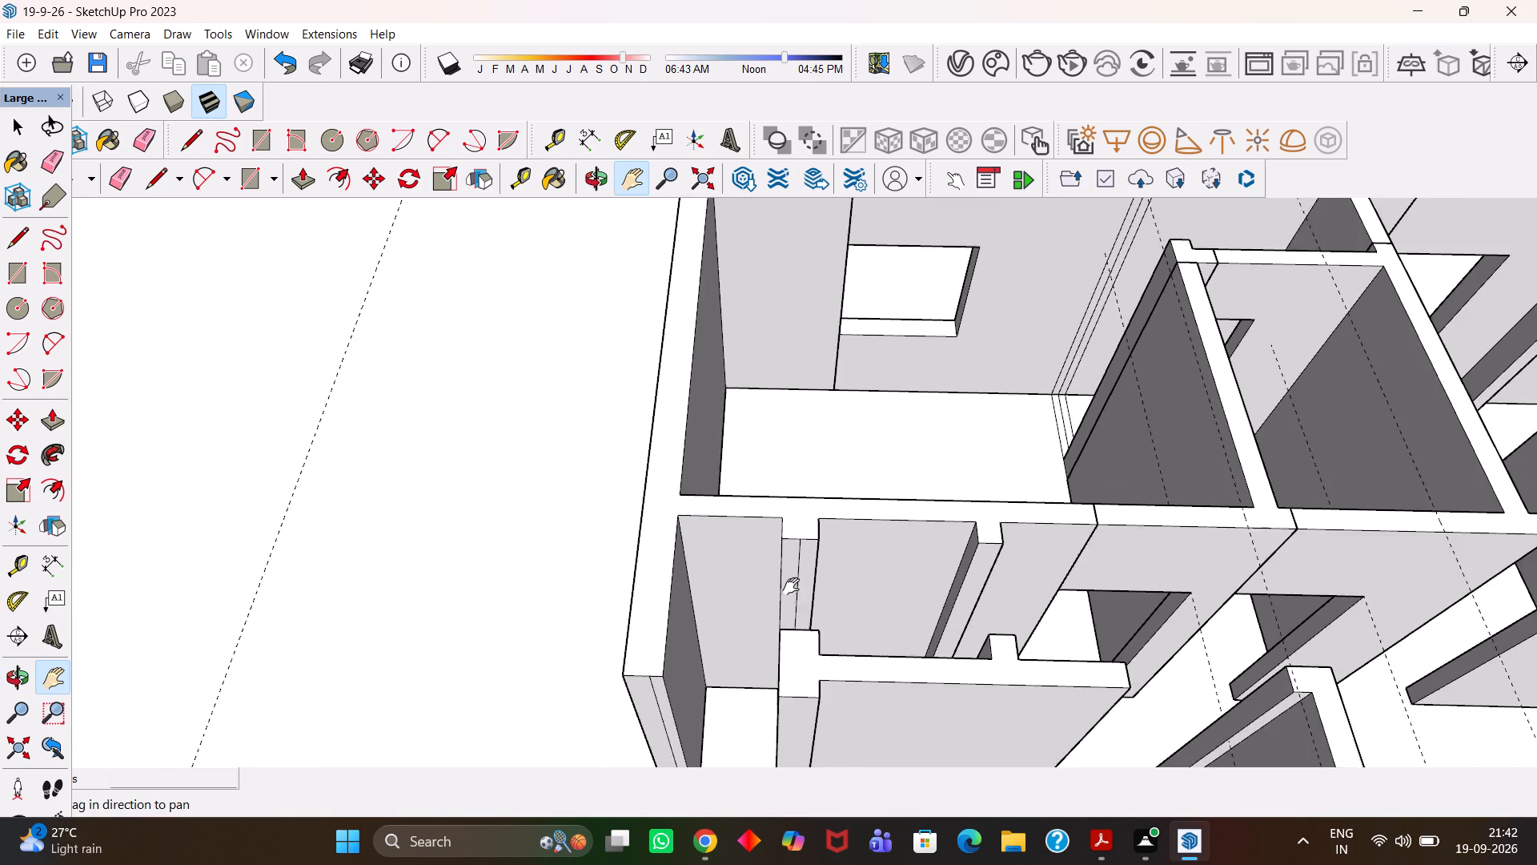
pyautogui.middleClick(791, 586)
pyautogui.scroll(7, 794, 585)
pyautogui.press('t')
pyautogui.scroll(3, 781, 529)
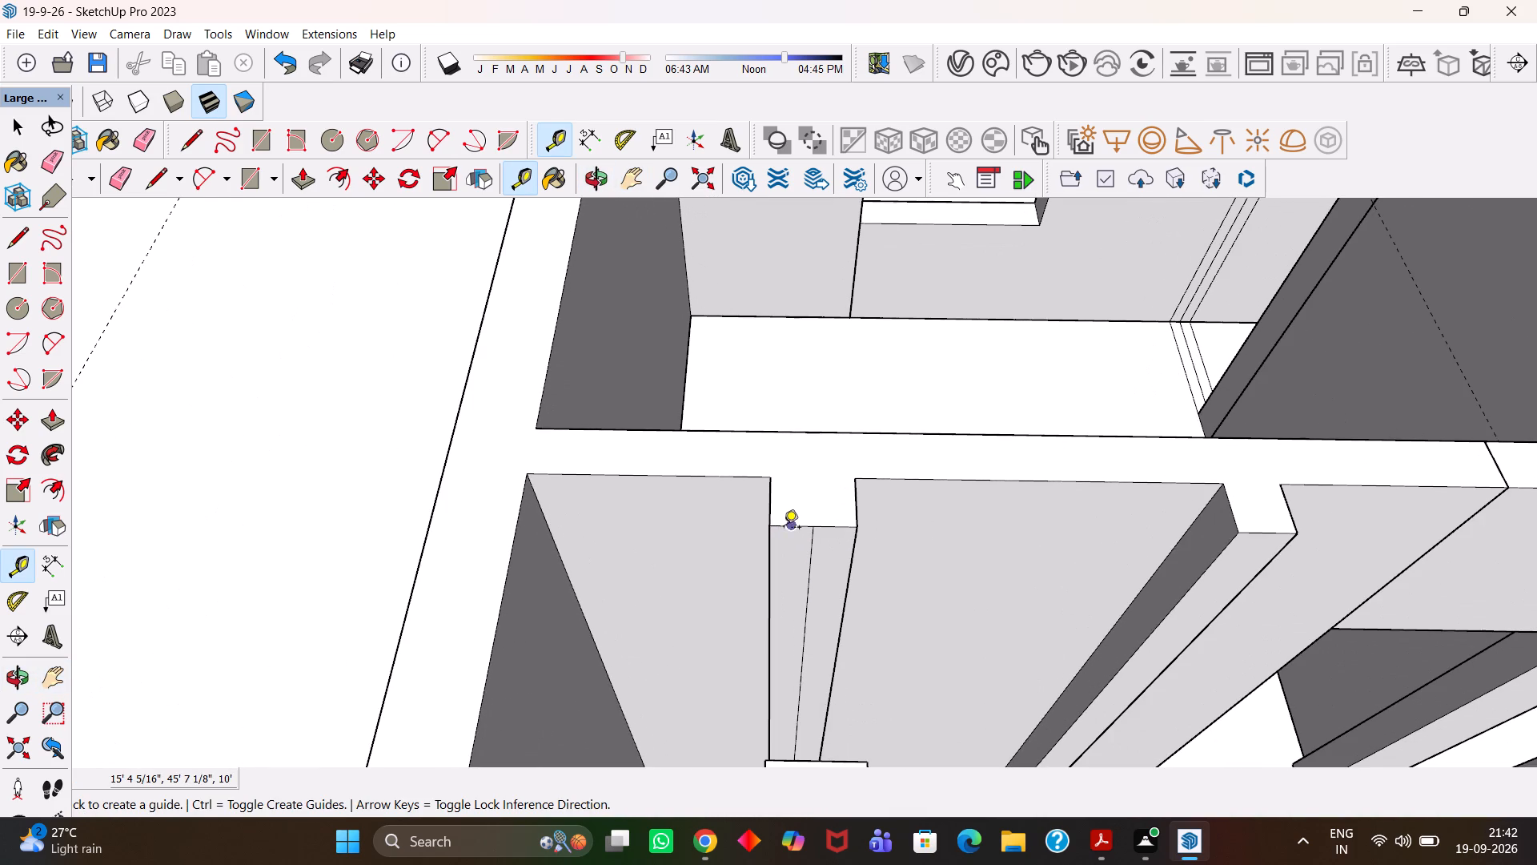
pyautogui.doubleClick(793, 525)
pyautogui.click(786, 525)
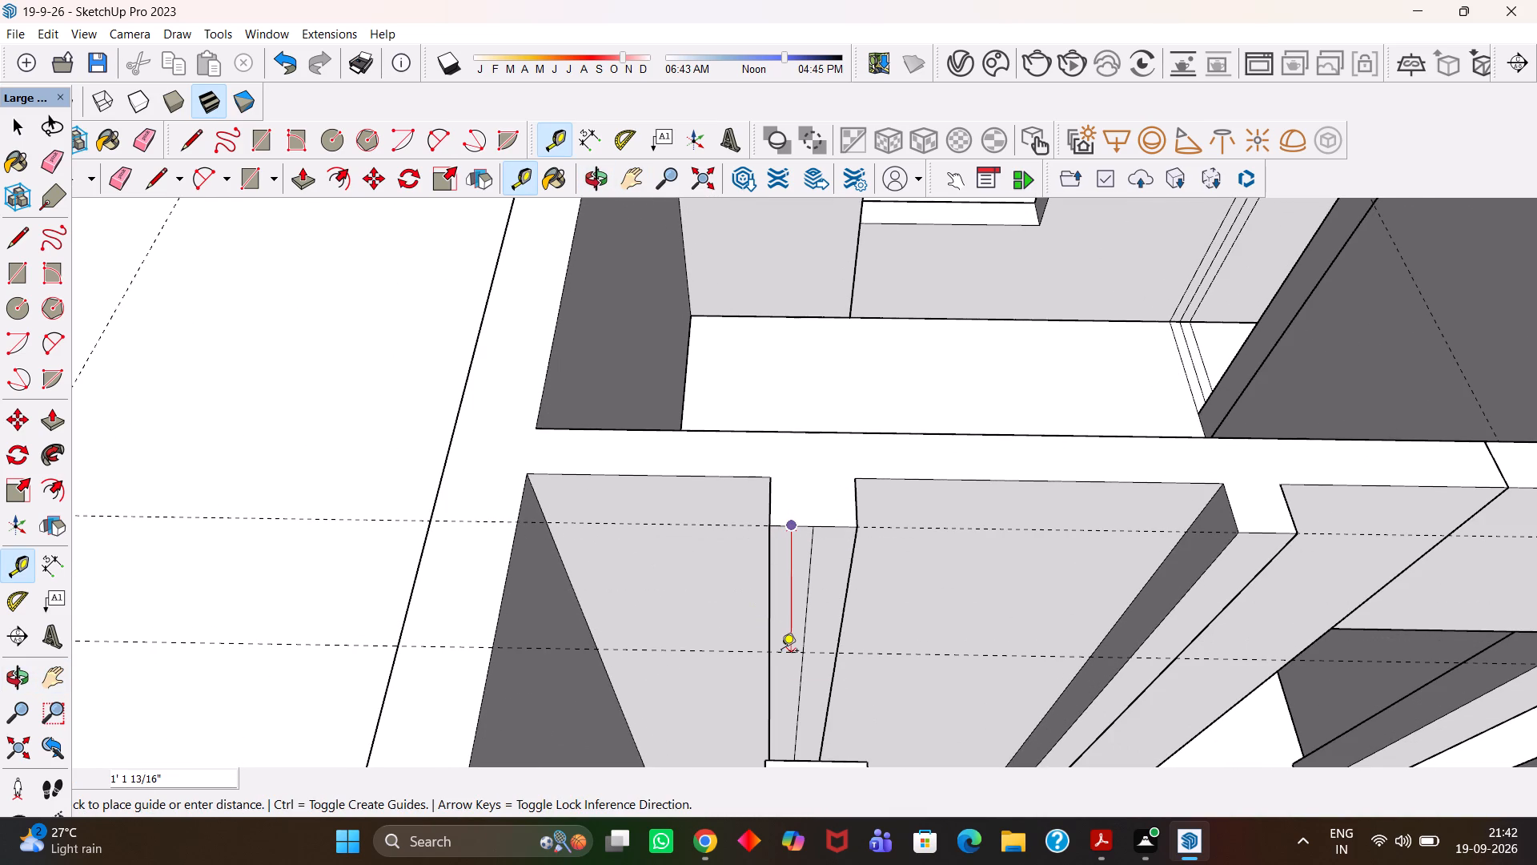
pyautogui.write("3'")
pyautogui.press('Return')
# Place a construction guide on the same pier's end face, 3' below its top edge.
pyautogui.scroll(3, 781, 652)
pyautogui.press('h')
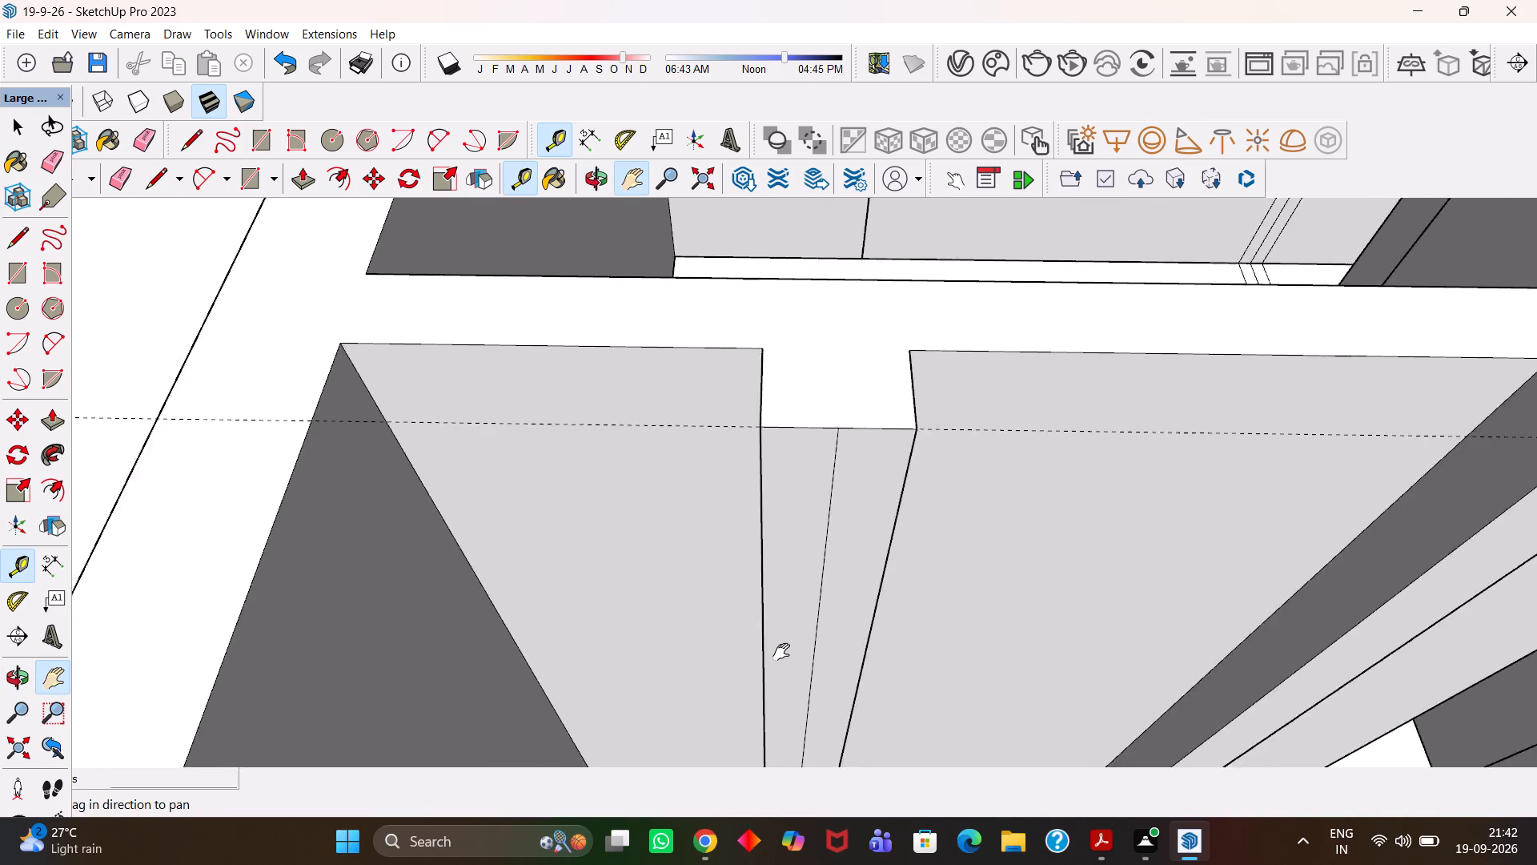
pyautogui.scroll(2, 781, 652)
pyautogui.scroll(-6, 781, 652)
pyautogui.moveTo(777, 604); pyautogui.dragTo(789, 682, button='middle')
pyautogui.moveTo(796, 689); pyautogui.dragTo(819, 583)
pyautogui.moveTo(805, 641); pyautogui.dragTo(821, 577, button='middle')
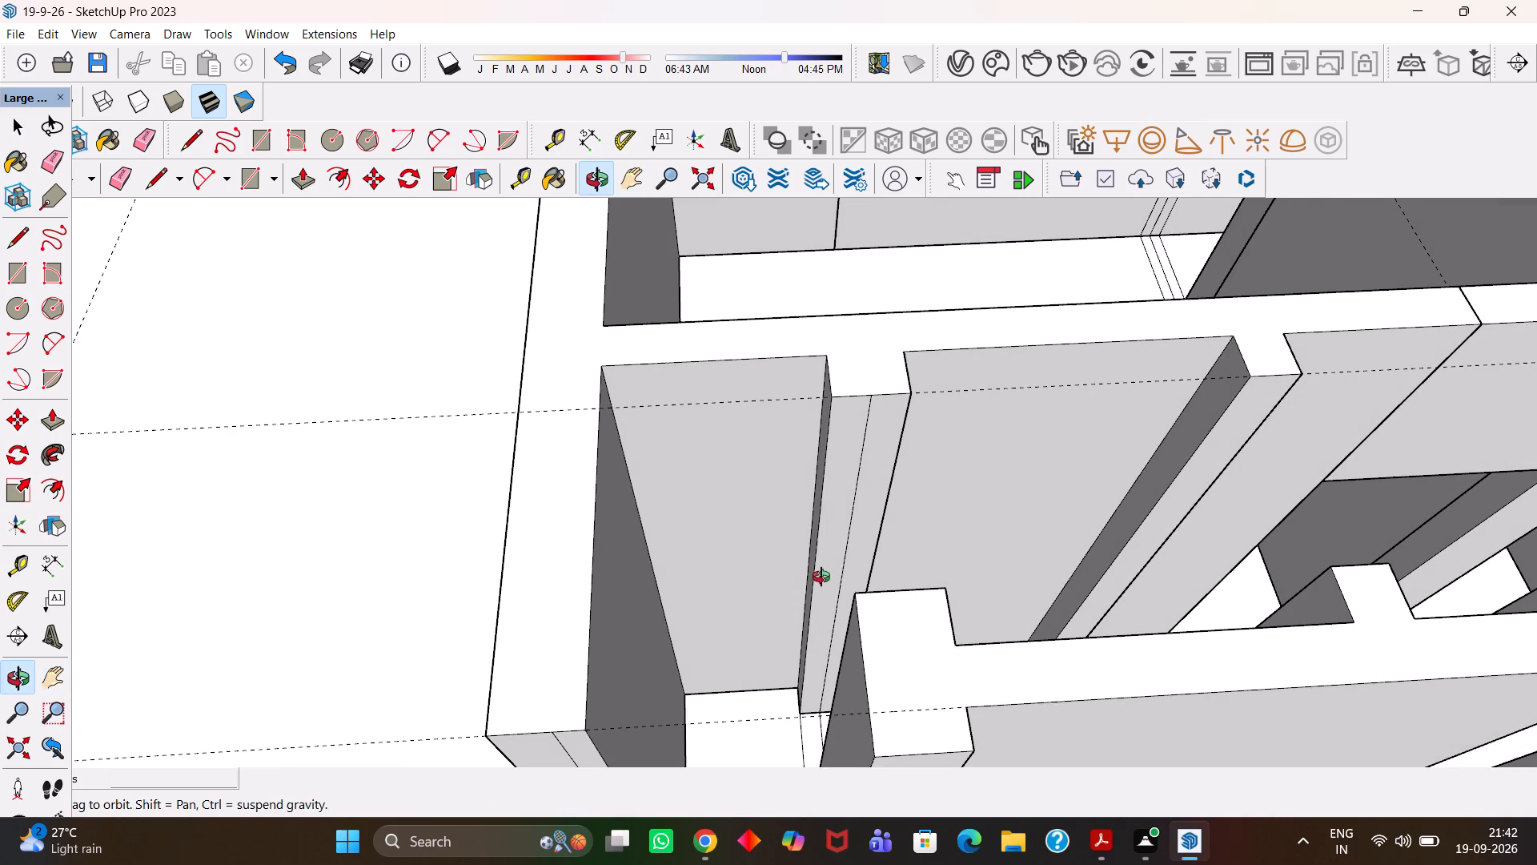
pyautogui.moveTo(821, 577); pyautogui.dragTo(821, 579, button='middle')
pyautogui.press('h')
pyautogui.moveTo(837, 513); pyautogui.dragTo(781, 569)
pyautogui.scroll(2, 791, 505)
pyautogui.press('t')
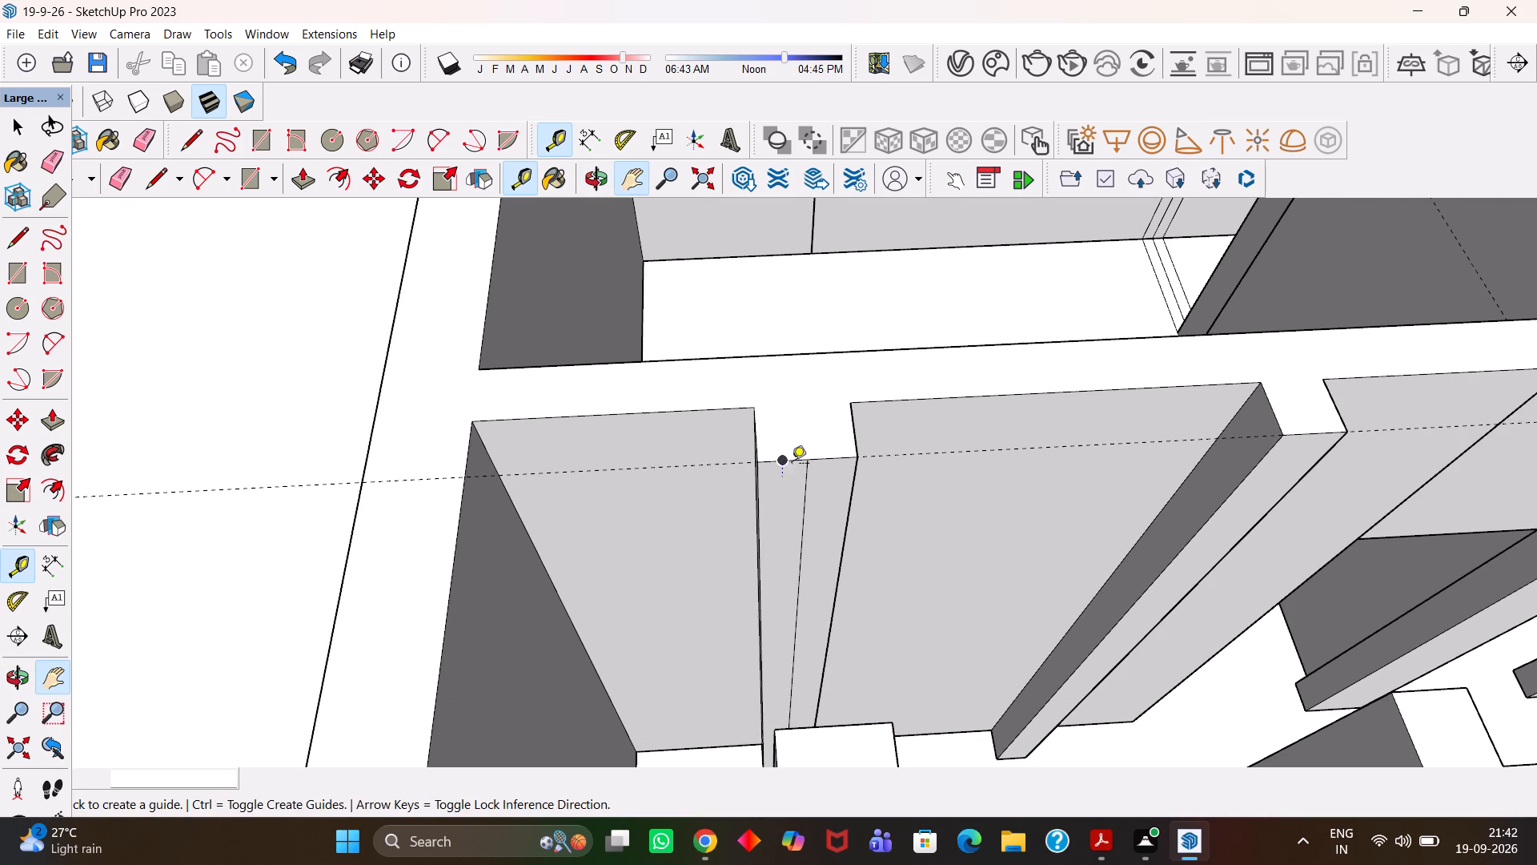
pyautogui.click(781, 461)
pyautogui.write("3'")
pyautogui.press('Return')
# Open the wall group, draw a line across the pier's end face along the 3' guide, and erase the face's vertical dividing line.
pyautogui.press('h')
pyautogui.scroll(6, 789, 566)
pyautogui.moveTo(773, 618); pyautogui.dragTo(764, 555)
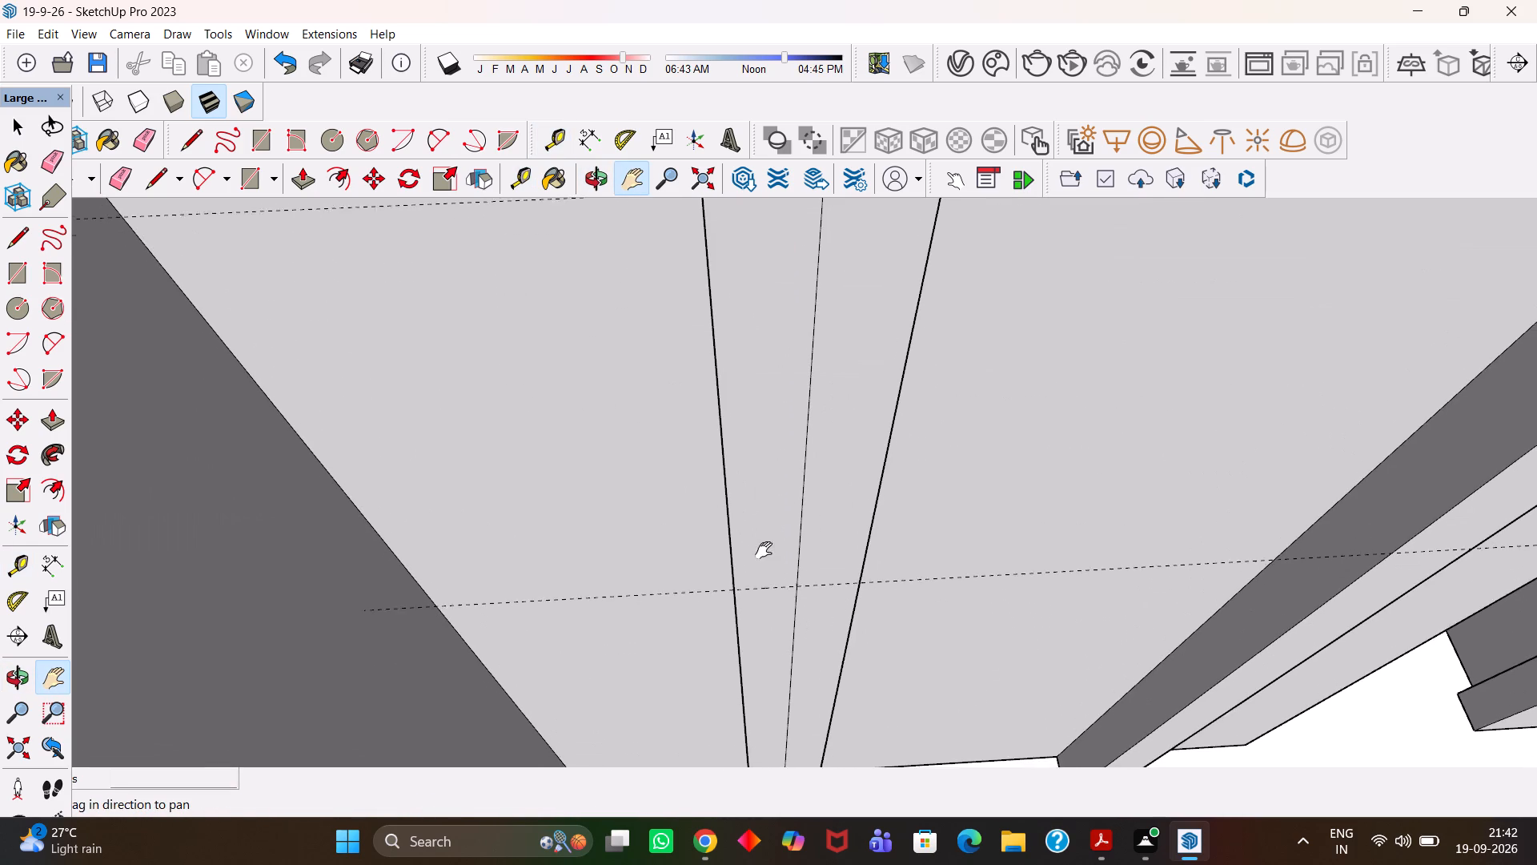
pyautogui.press('space')
pyautogui.doubleClick(764, 550)
pyautogui.scroll(2, 764, 550)
pyautogui.press('l')
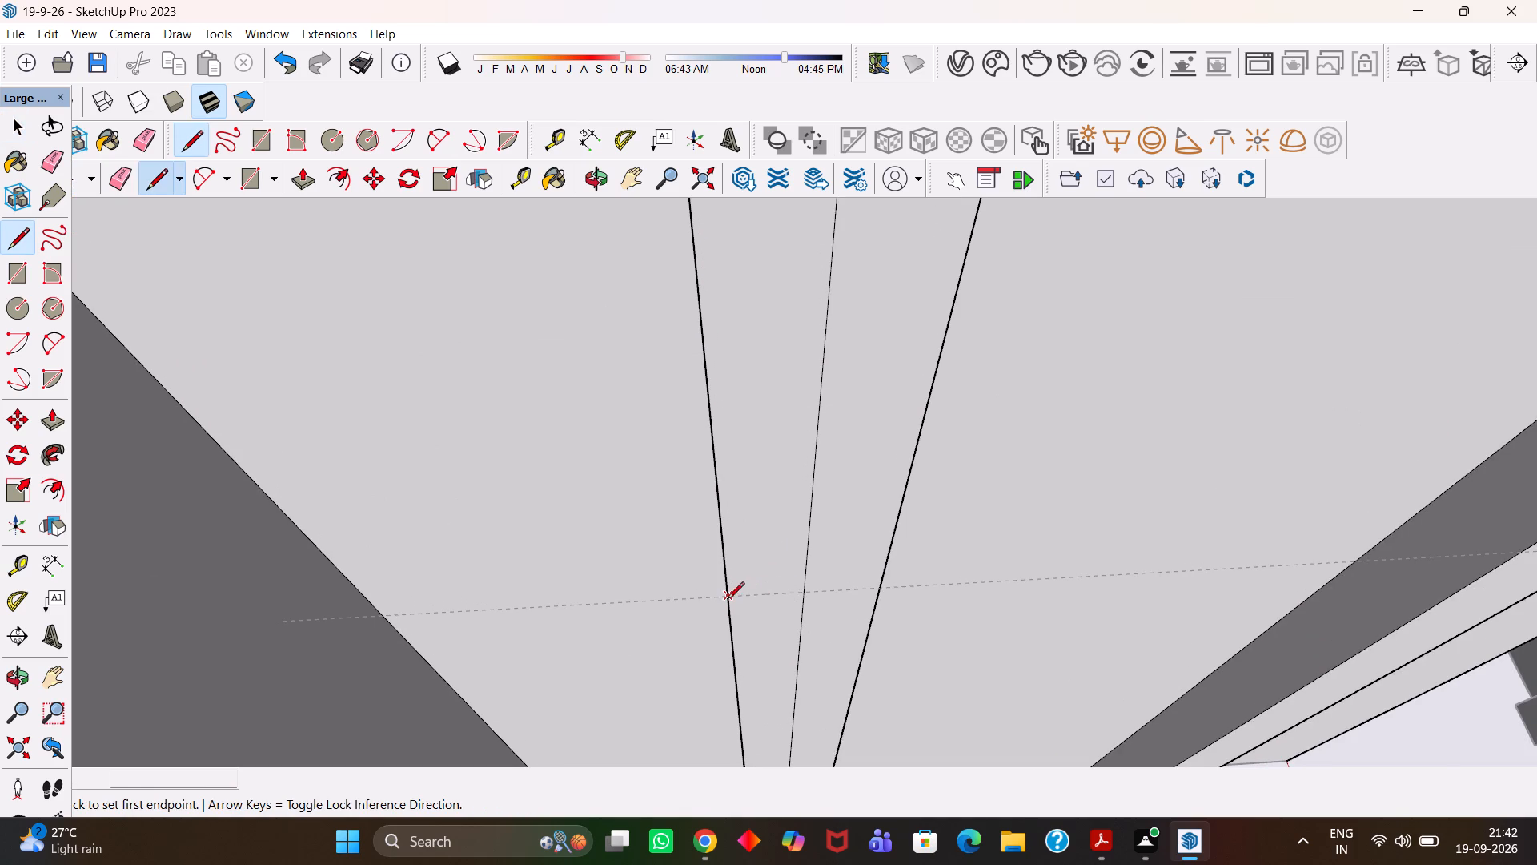
pyautogui.click(728, 600)
pyautogui.click(881, 589)
pyautogui.scroll(-3, 881, 589)
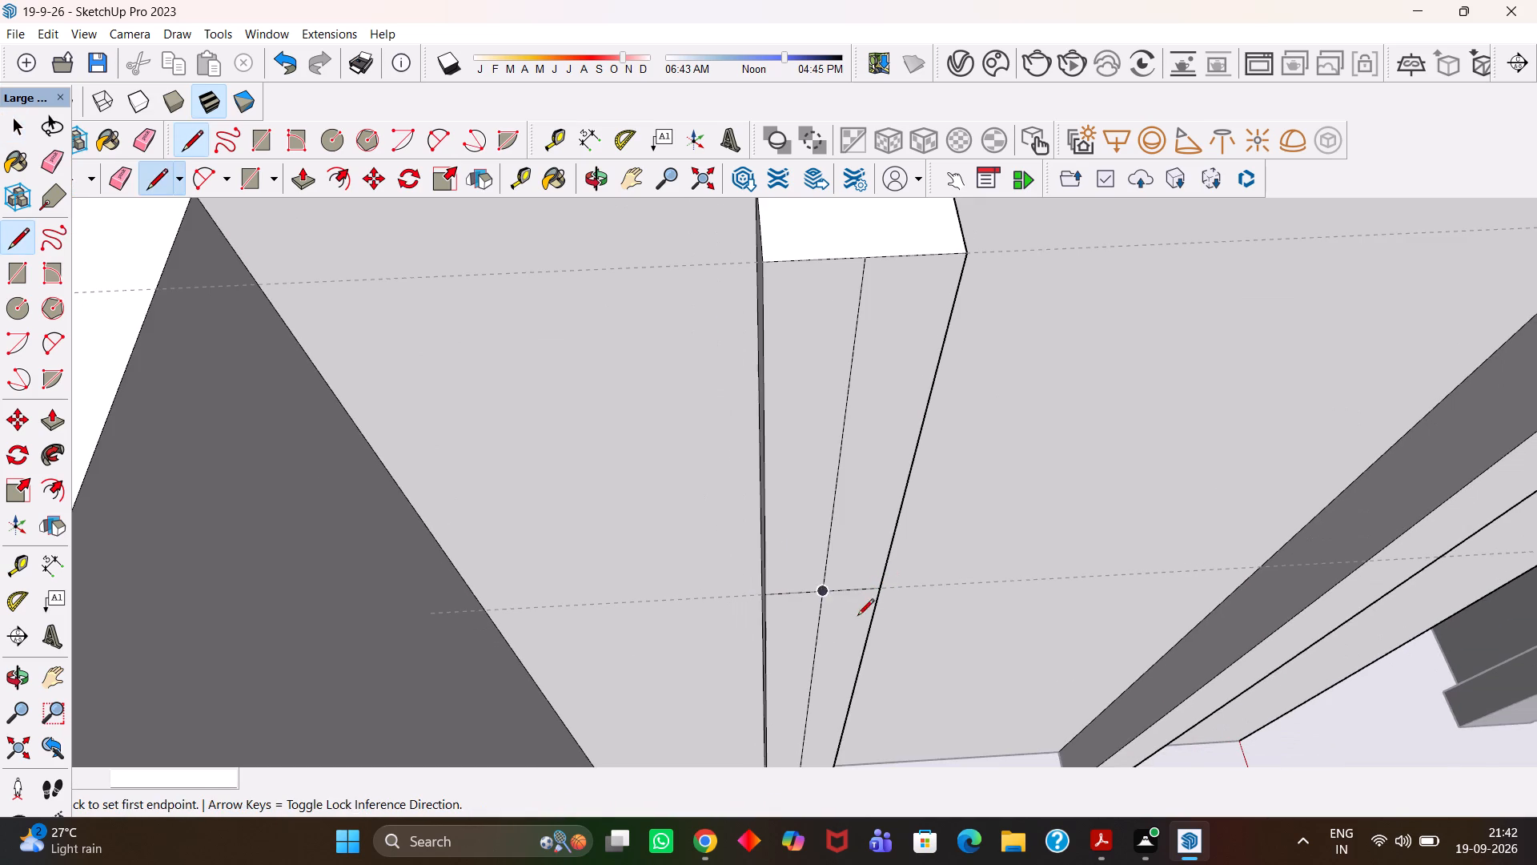
pyautogui.press('e')
pyautogui.moveTo(827, 640); pyautogui.dragTo(812, 642)
pyautogui.click(833, 562)
pyautogui.scroll(-4, 822, 559)
pyautogui.press('space')
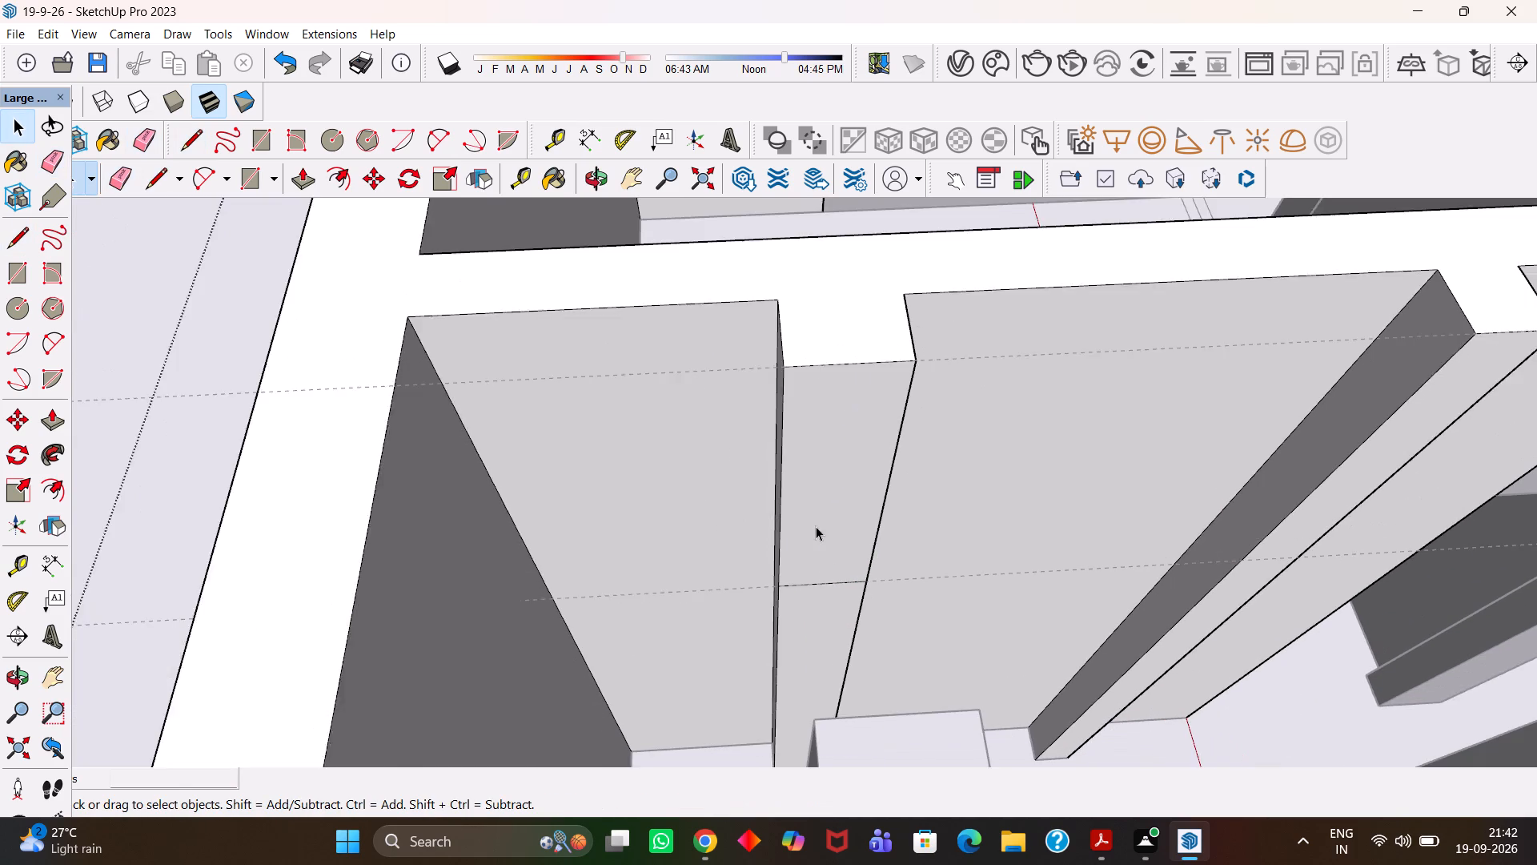
# Place a construction guide 2' below the line drawn on the pier's end face.
pyautogui.click(816, 526)
pyautogui.scroll(3, 815, 570)
pyautogui.press('t')
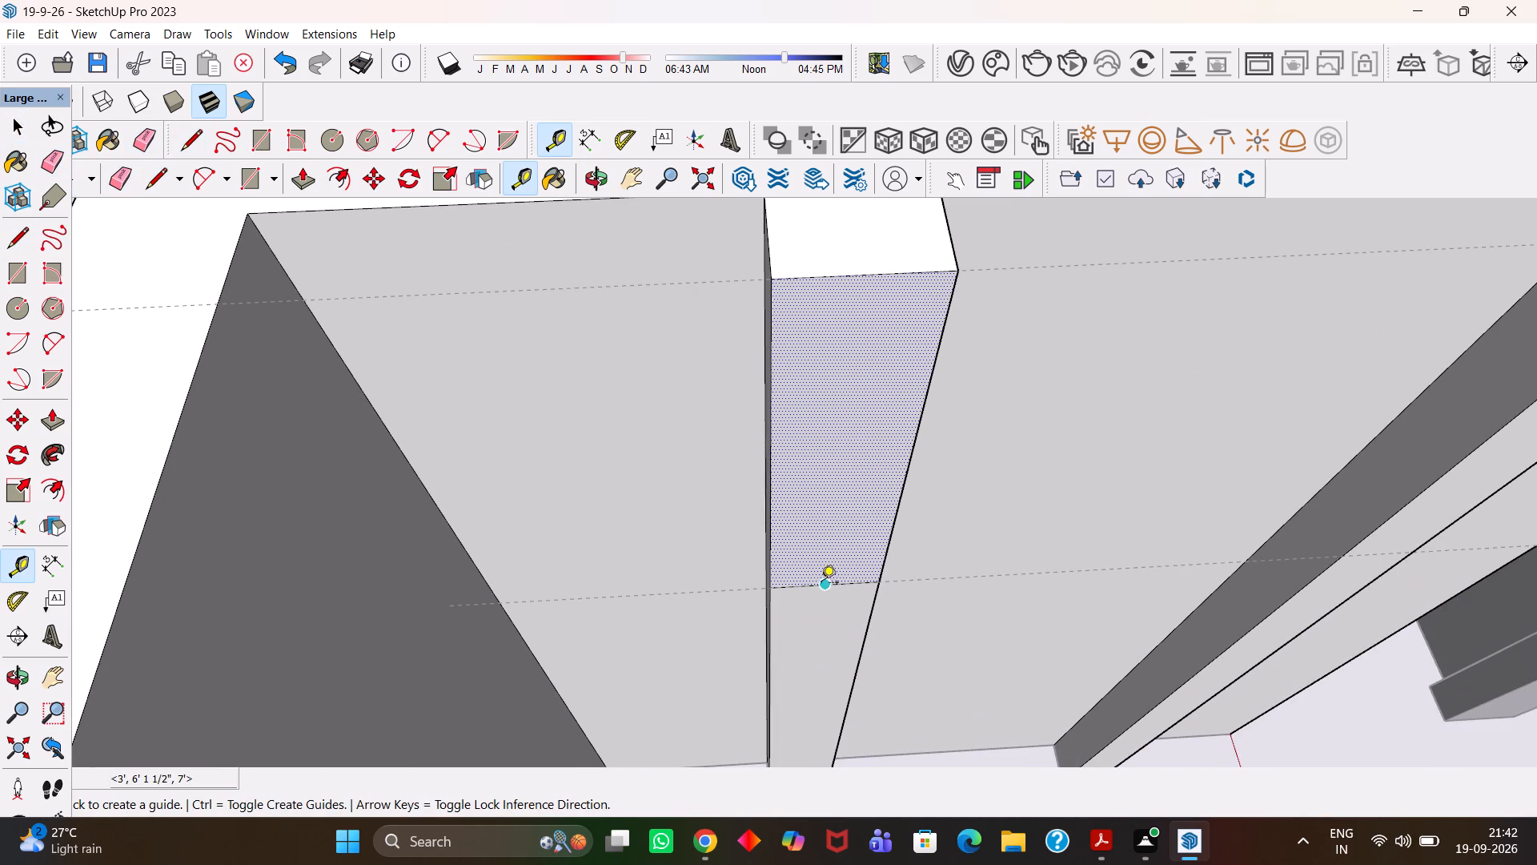
pyautogui.click(821, 584)
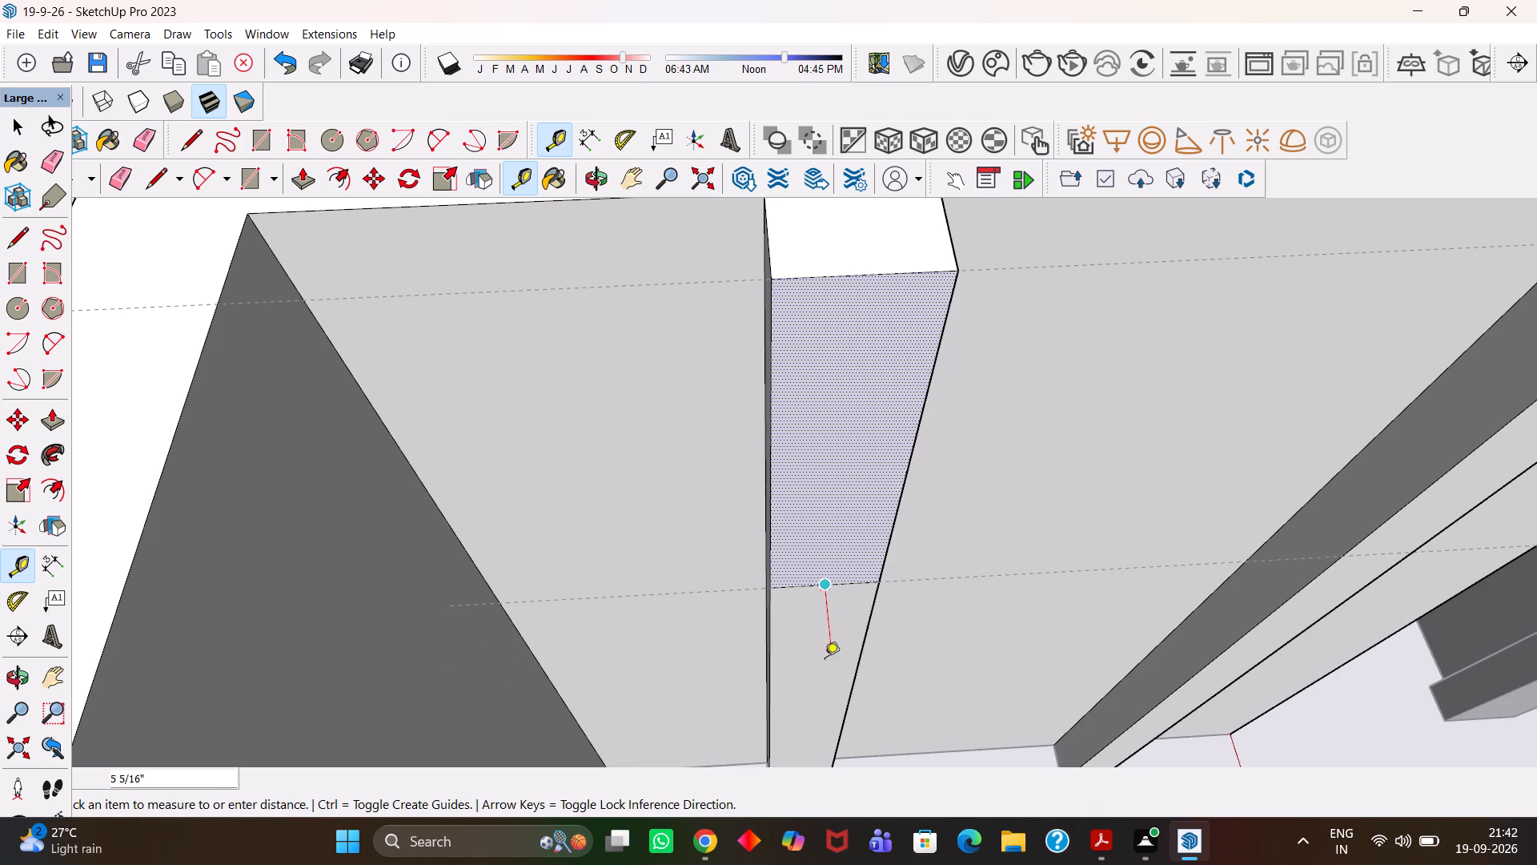
pyautogui.press('t')
pyautogui.scroll(2, 810, 670)
pyautogui.press('h')
pyautogui.scroll(-4, 817, 658)
pyautogui.moveTo(817, 658); pyautogui.dragTo(779, 650)
pyautogui.press('t')
pyautogui.click(855, 581)
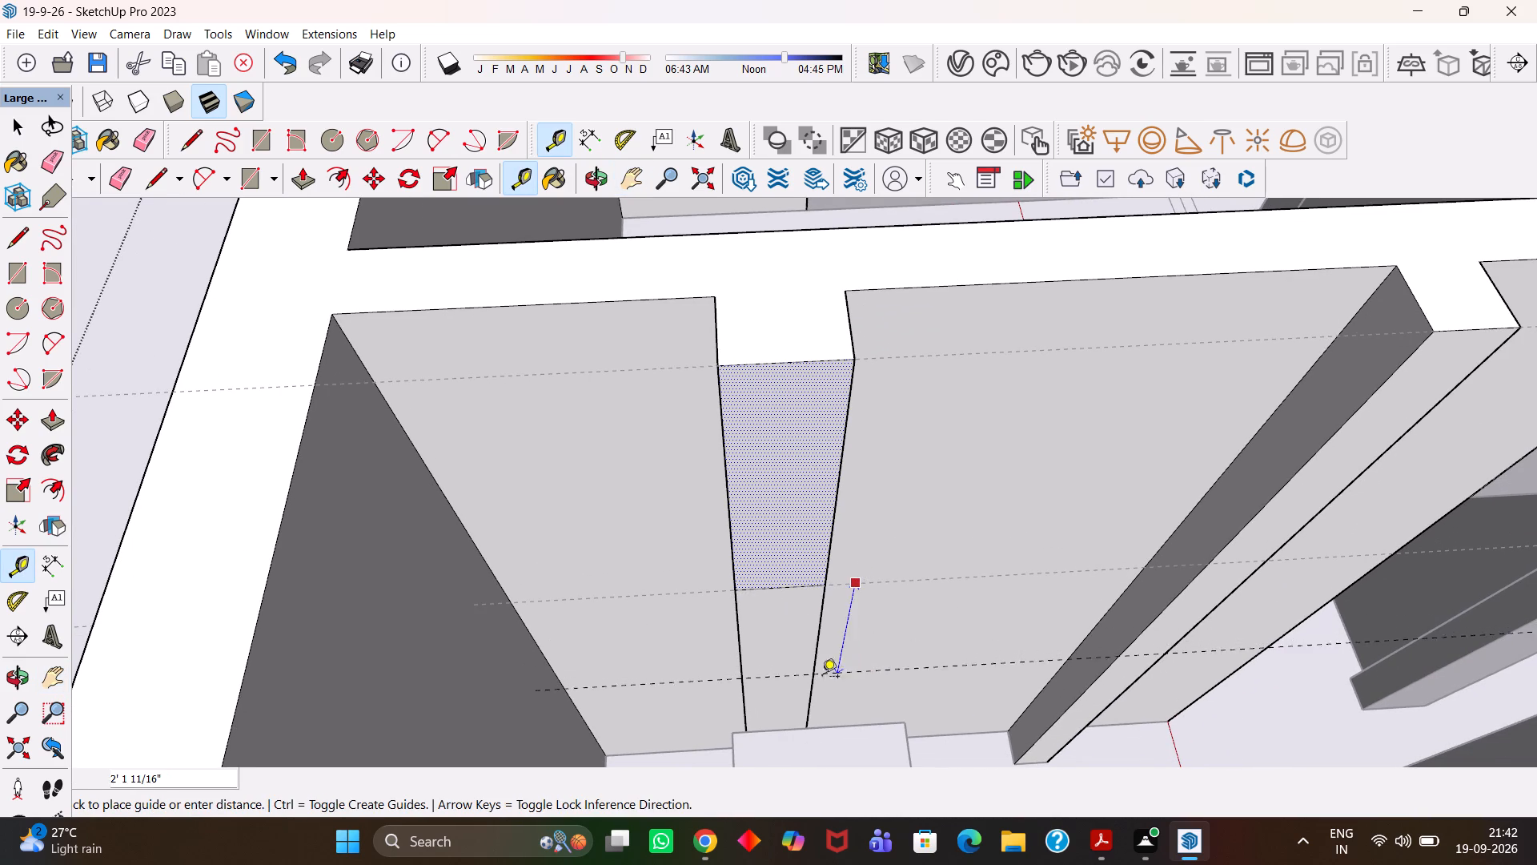
pyautogui.write("2'")
pyautogui.press('Return')
# Draw a rectangle across the pier's end face between the 3' line and the 2' guide.
pyautogui.press('h')
pyautogui.scroll(3, 774, 702)
pyautogui.press('space')
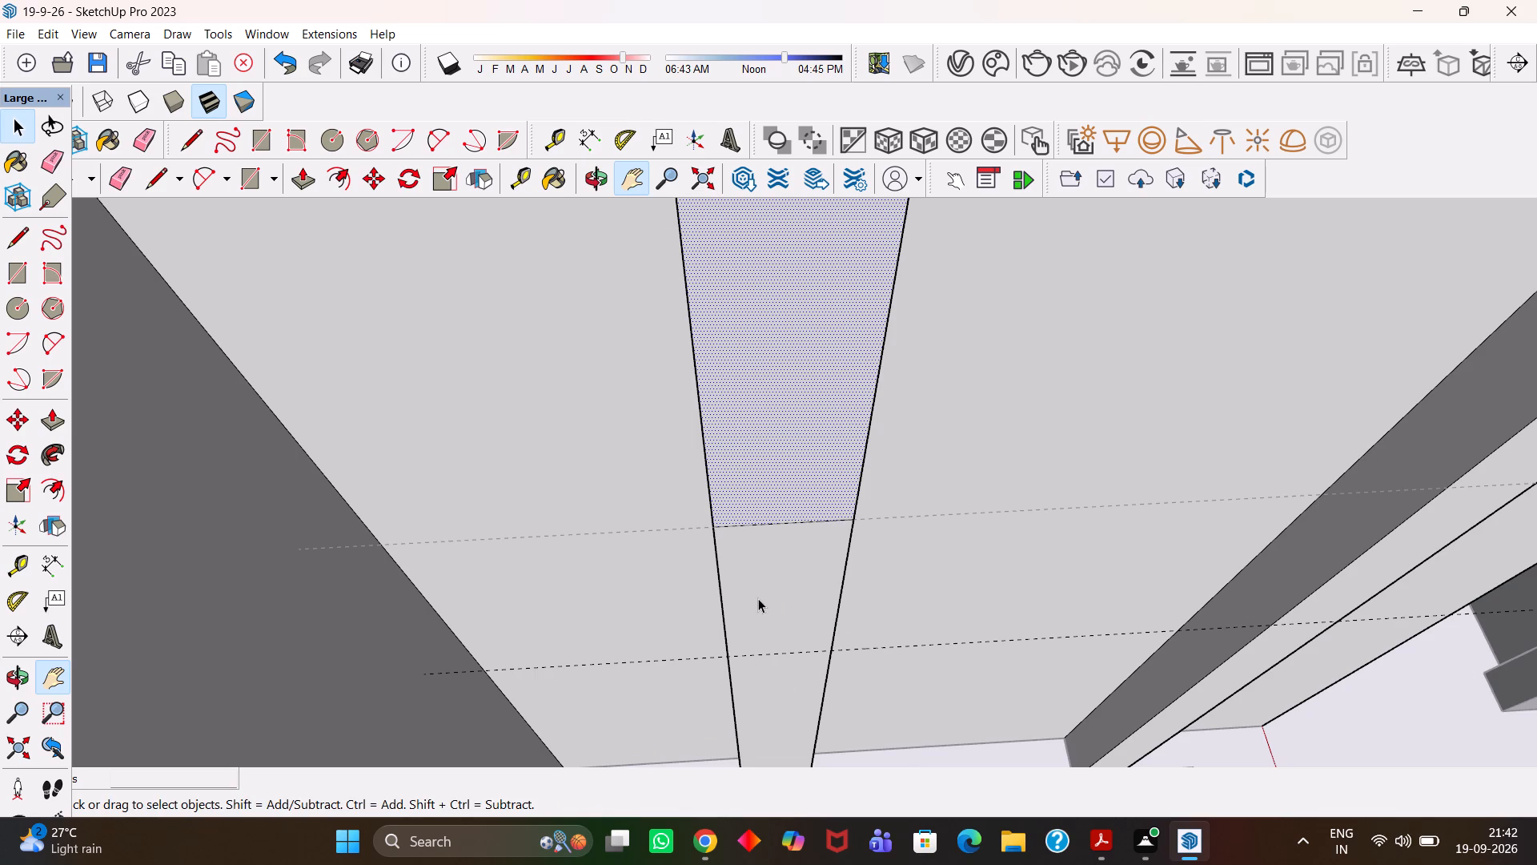
pyautogui.click(758, 598)
pyautogui.press('r')
pyautogui.scroll(1, 731, 623)
pyautogui.click(731, 665)
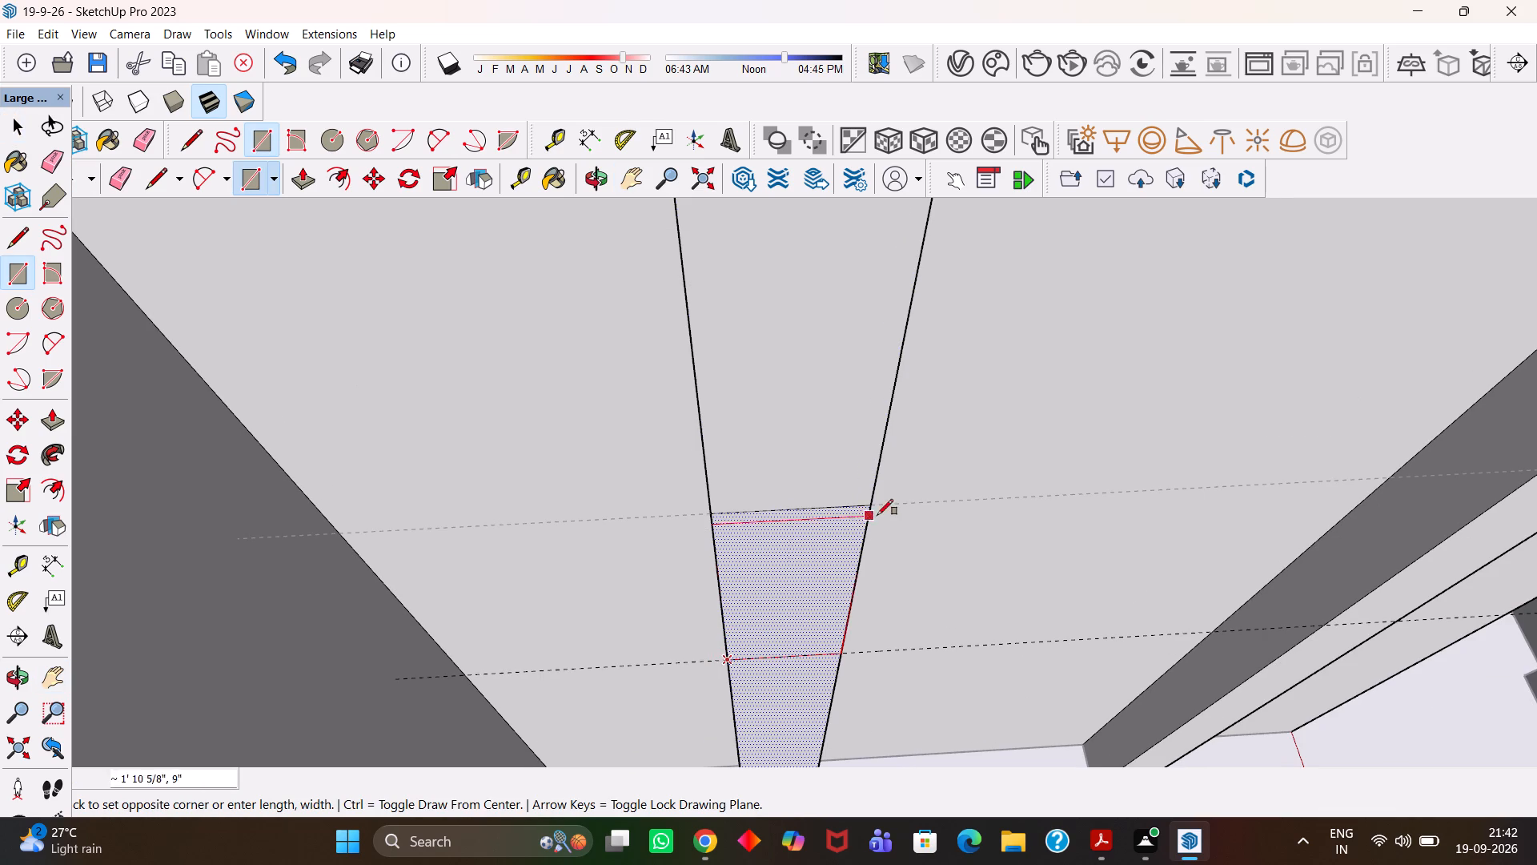
pyautogui.click(865, 513)
pyautogui.scroll(-4, 864, 513)
pyautogui.press('e')
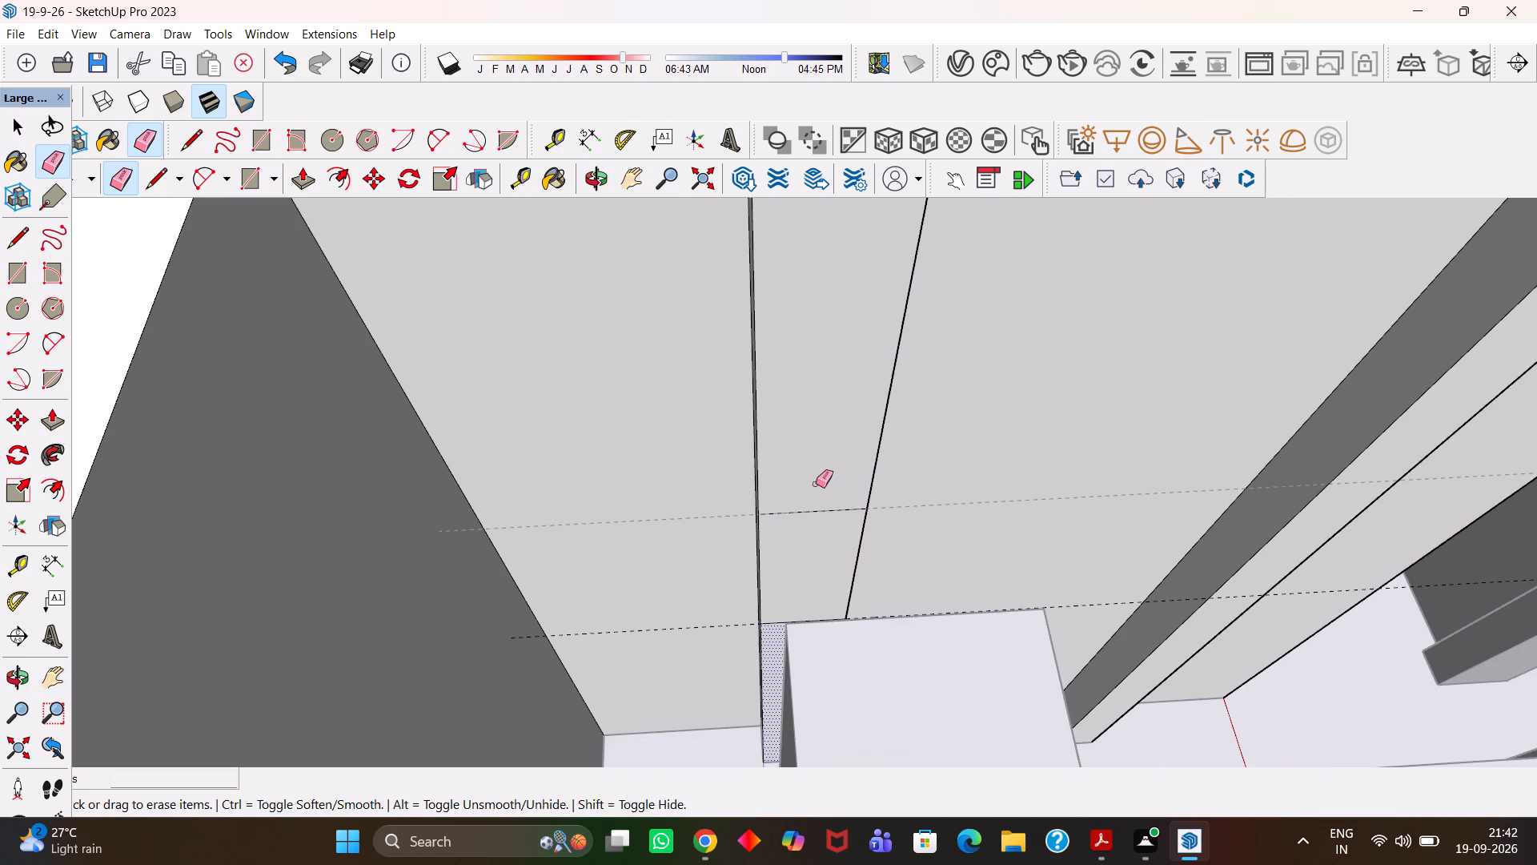
# Push/Pull the pier face above the rectangle 2' to the opposite pier, forming the lintel over the opening.
pyautogui.press('space')
pyautogui.click(817, 470)
pyautogui.press('p')
pyautogui.scroll(-3, 817, 470)
pyautogui.click(817, 469)
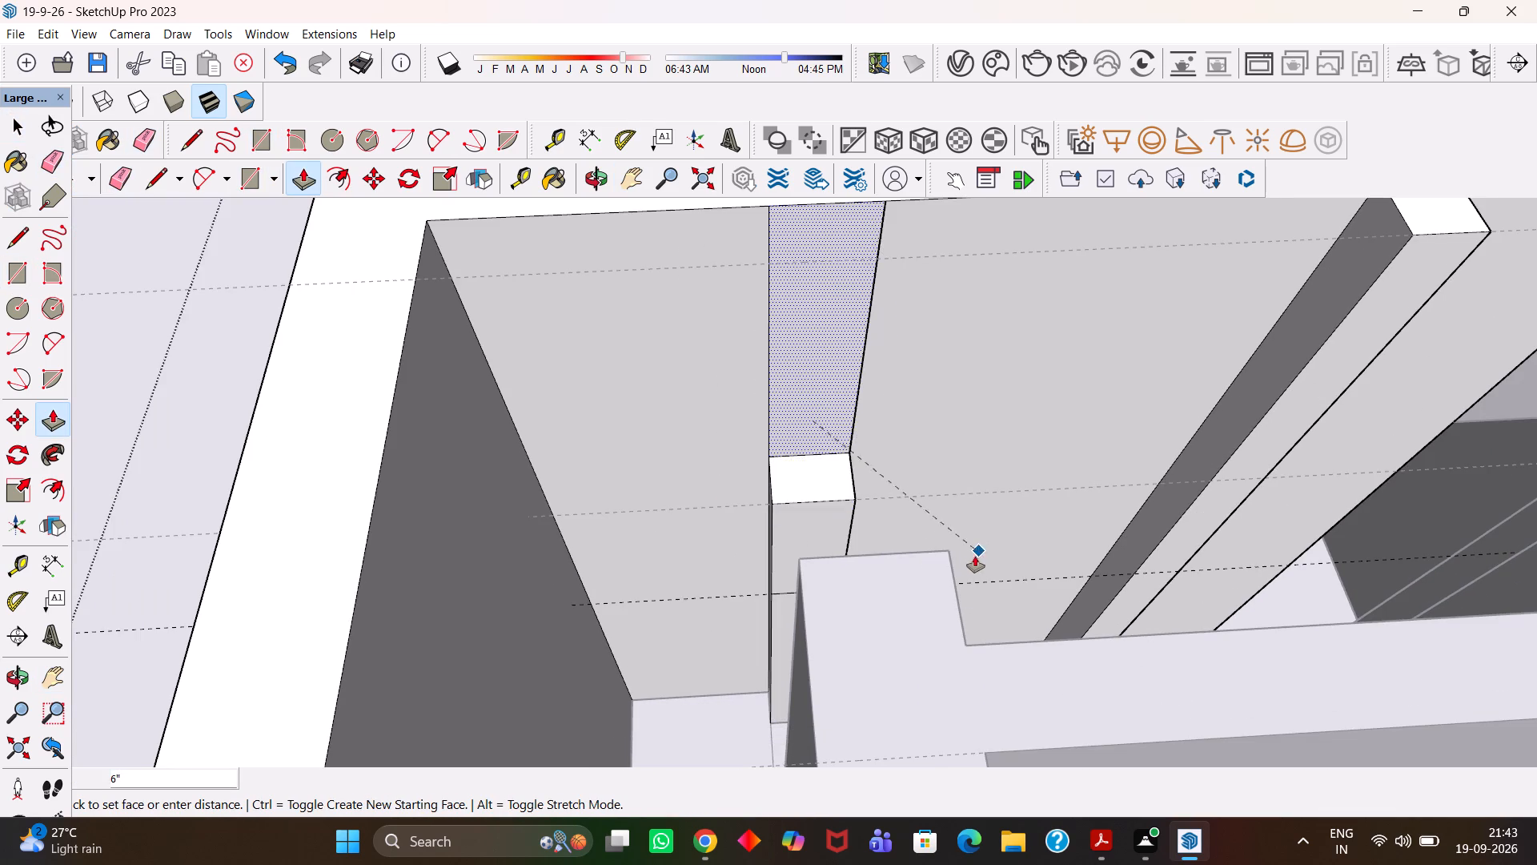
pyautogui.click(952, 553)
# Push/Pull the pier face below the rectangle to the opposite pier, forming the sill of the opening.
pyautogui.moveTo(789, 580); pyautogui.dragTo(897, 561, button='middle')
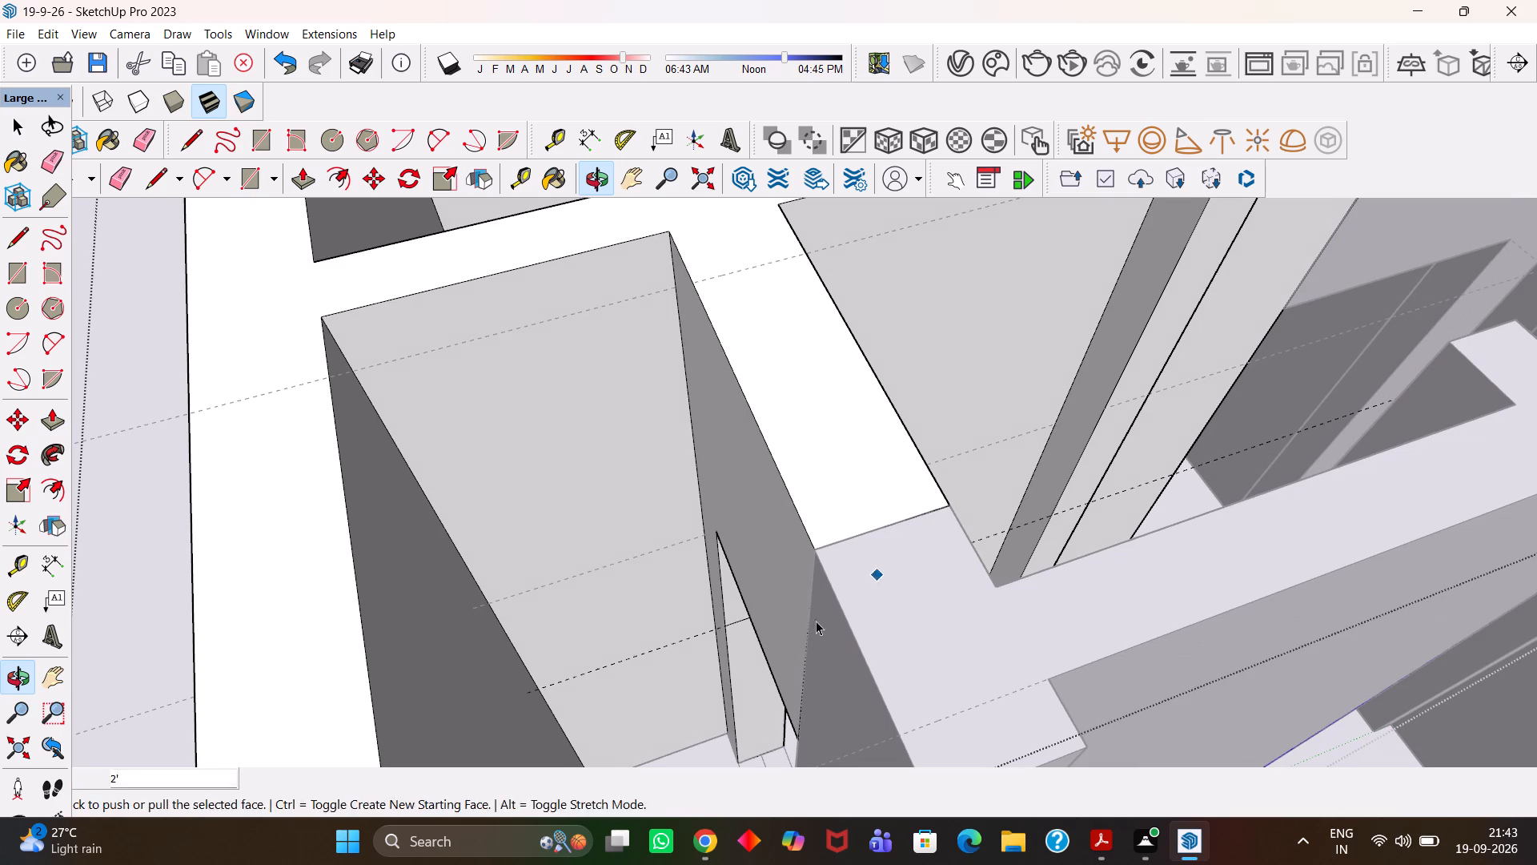
pyautogui.press('space')
pyautogui.click(744, 654)
pyautogui.press('p')
pyautogui.click(744, 654)
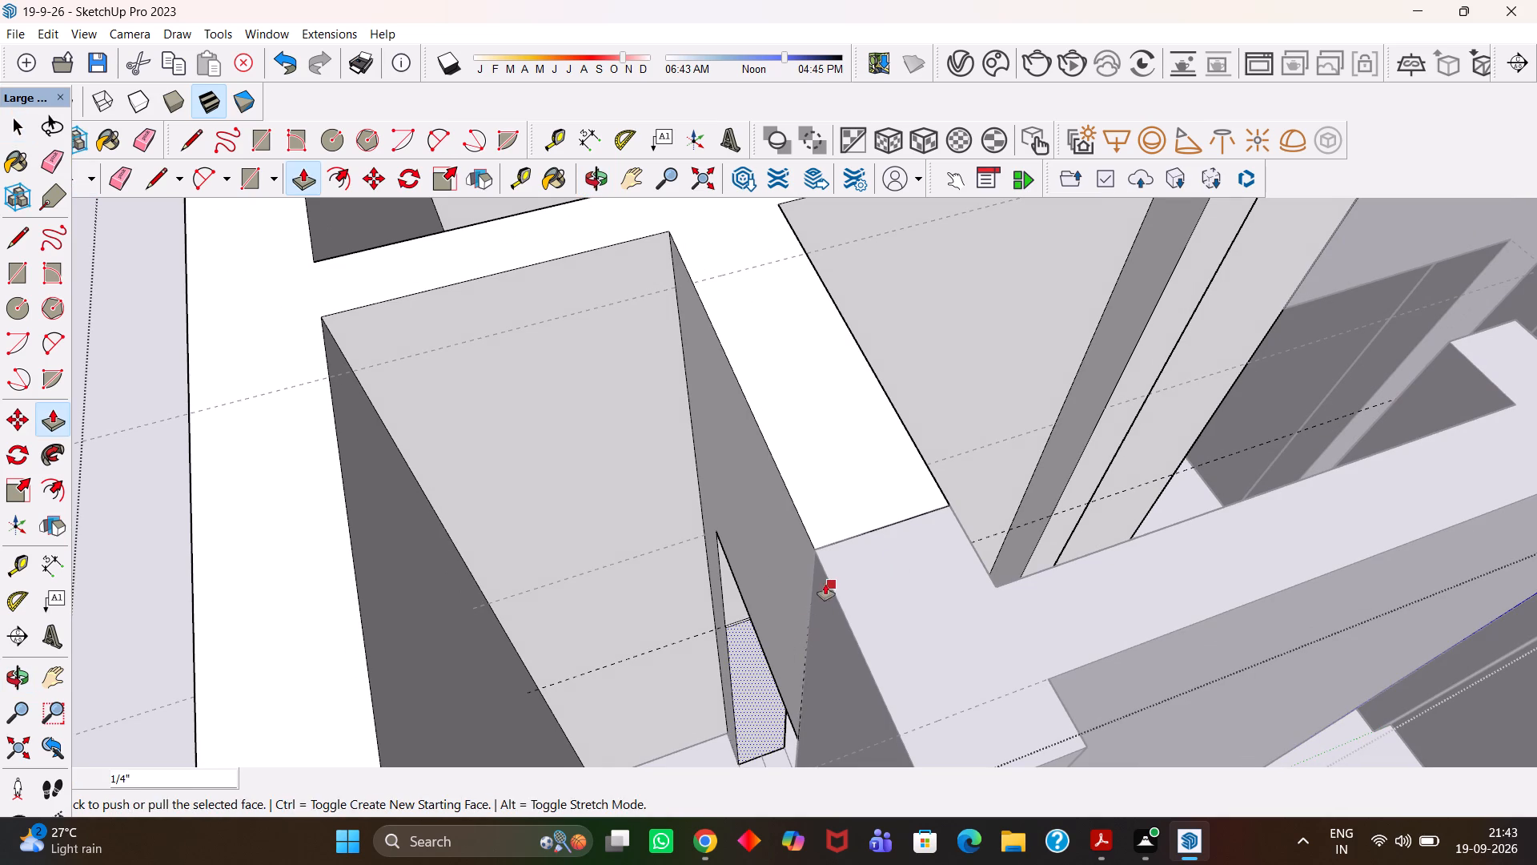
pyautogui.click(751, 665)
pyautogui.click(825, 557)
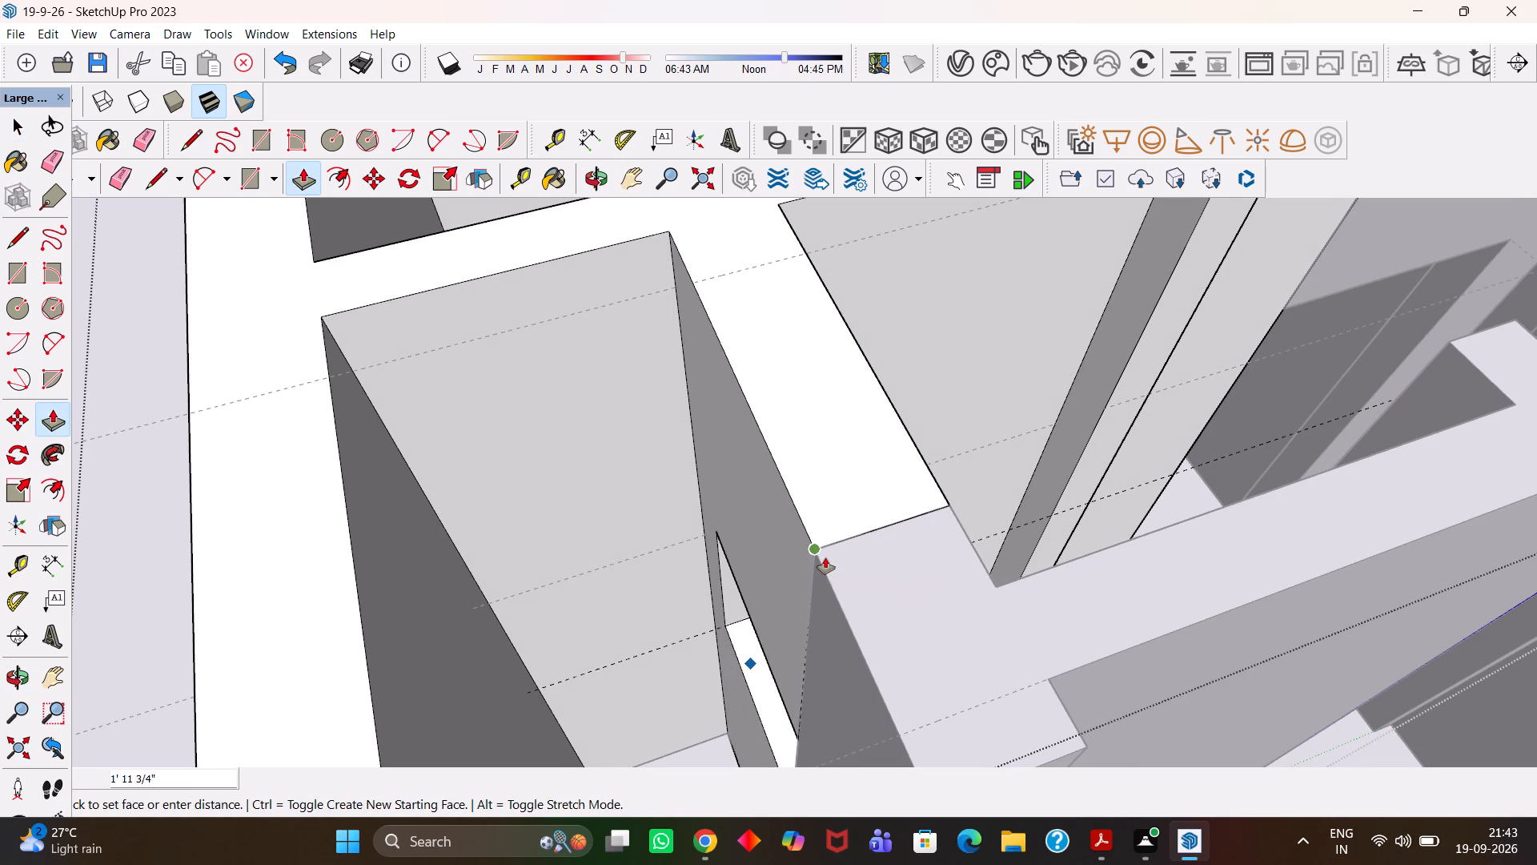
# Draw a line across the end face of the short pier in the adjoining small room, along the 3' guide.
pyautogui.press('h')
pyautogui.scroll(-19, 824, 562)
pyautogui.scroll(1, 905, 585)
pyautogui.moveTo(905, 585); pyautogui.dragTo(804, 620, button='middle')
pyautogui.scroll(-1, 806, 619)
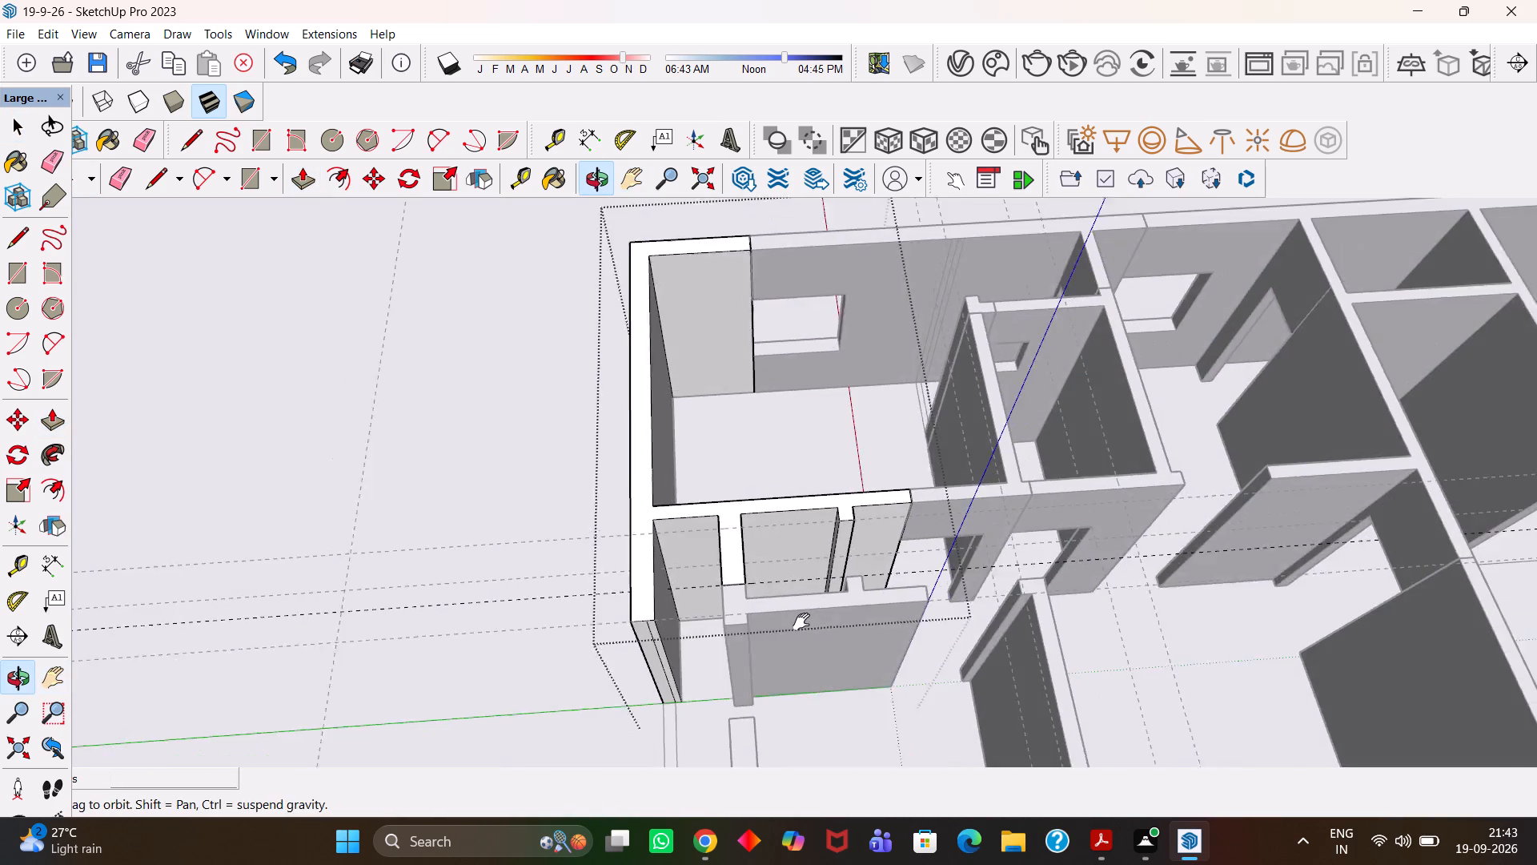
pyautogui.scroll(-1, 801, 622)
pyautogui.press('h')
pyautogui.scroll(11, 833, 579)
pyautogui.moveTo(849, 547); pyautogui.dragTo(811, 554, button='middle')
pyautogui.scroll(2, 813, 554)
pyautogui.press('space')
pyautogui.doubleClick(754, 555)
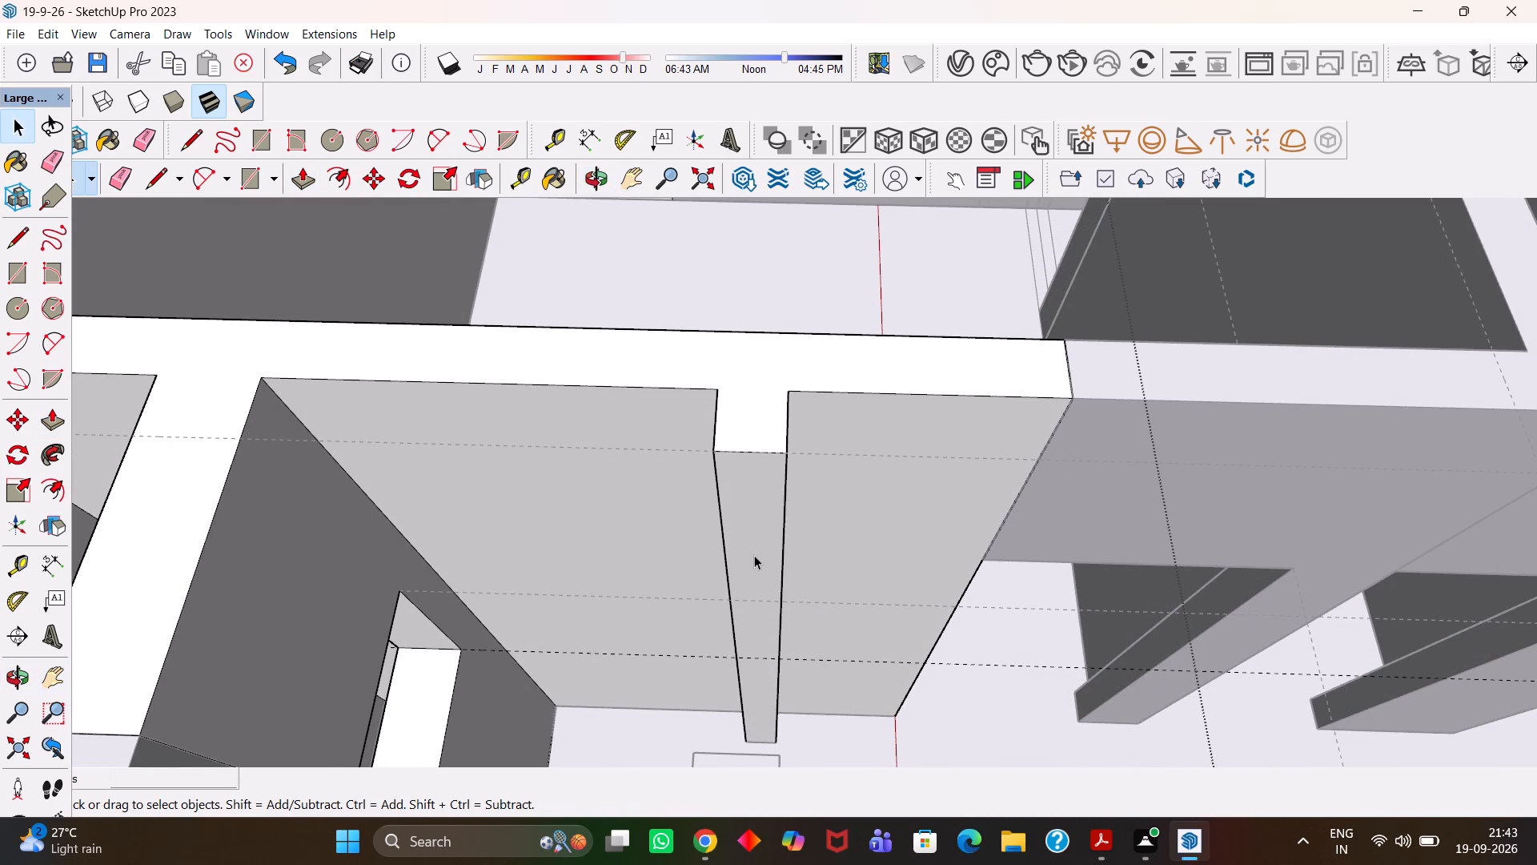
pyautogui.moveTo(752, 555); pyautogui.dragTo(777, 554, button='middle')
pyautogui.scroll(1, 777, 554)
pyautogui.press('l')
pyautogui.click(809, 600)
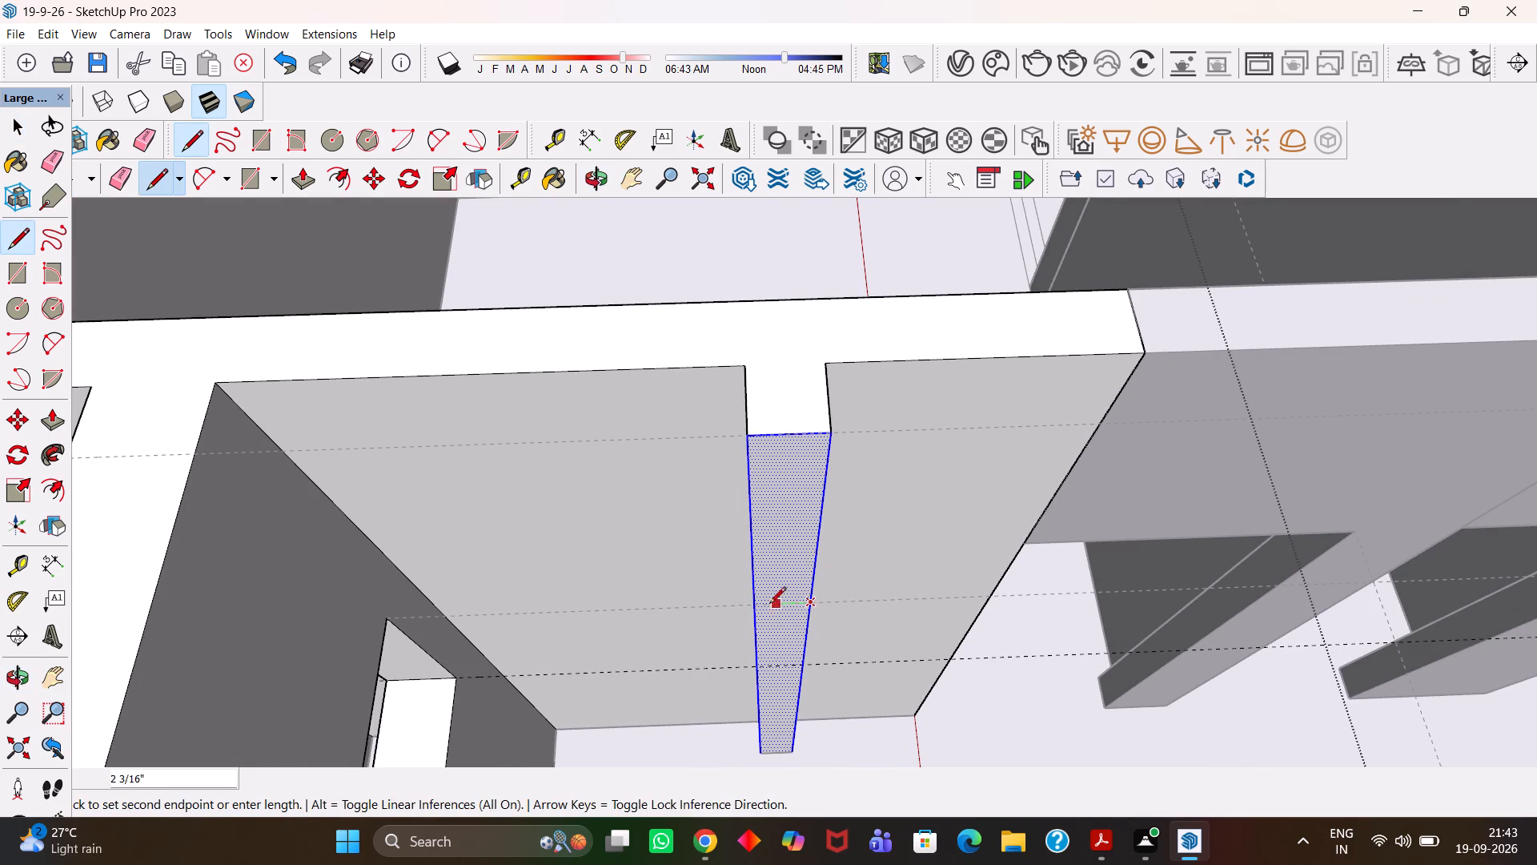
pyautogui.click(752, 606)
# Push/Pull the pier face above the line to the opposite wall, forming the lintel over the opening, and leave the group.
pyautogui.press('space')
pyautogui.click(784, 550)
pyautogui.scroll(-4, 784, 550)
pyautogui.press('p')
pyautogui.click(784, 550)
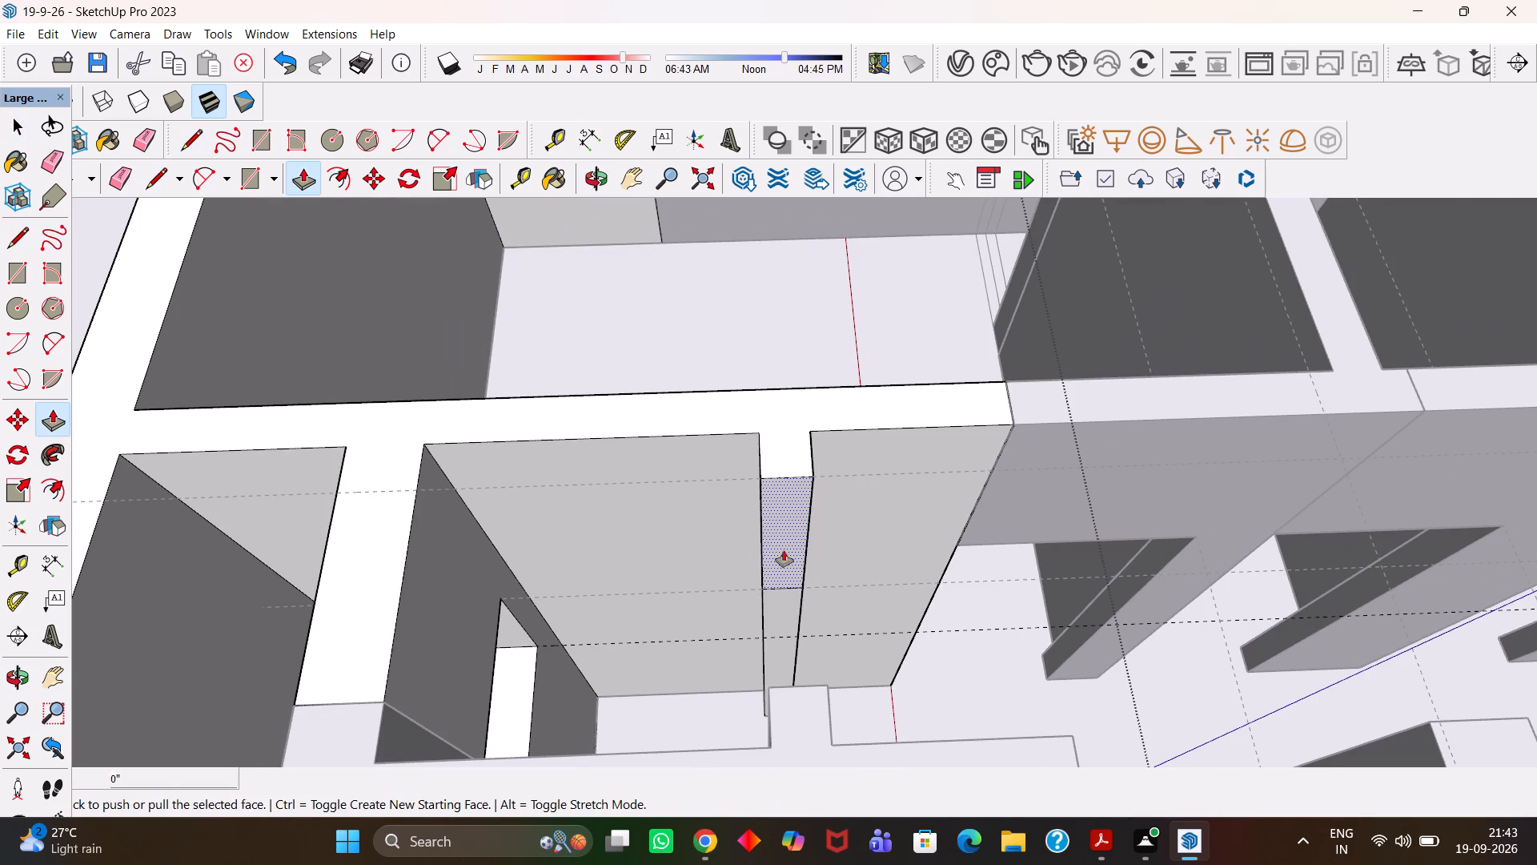
pyautogui.scroll(-5, 803, 636)
pyautogui.click(815, 666)
pyautogui.press('h')
pyautogui.scroll(-4, 773, 643)
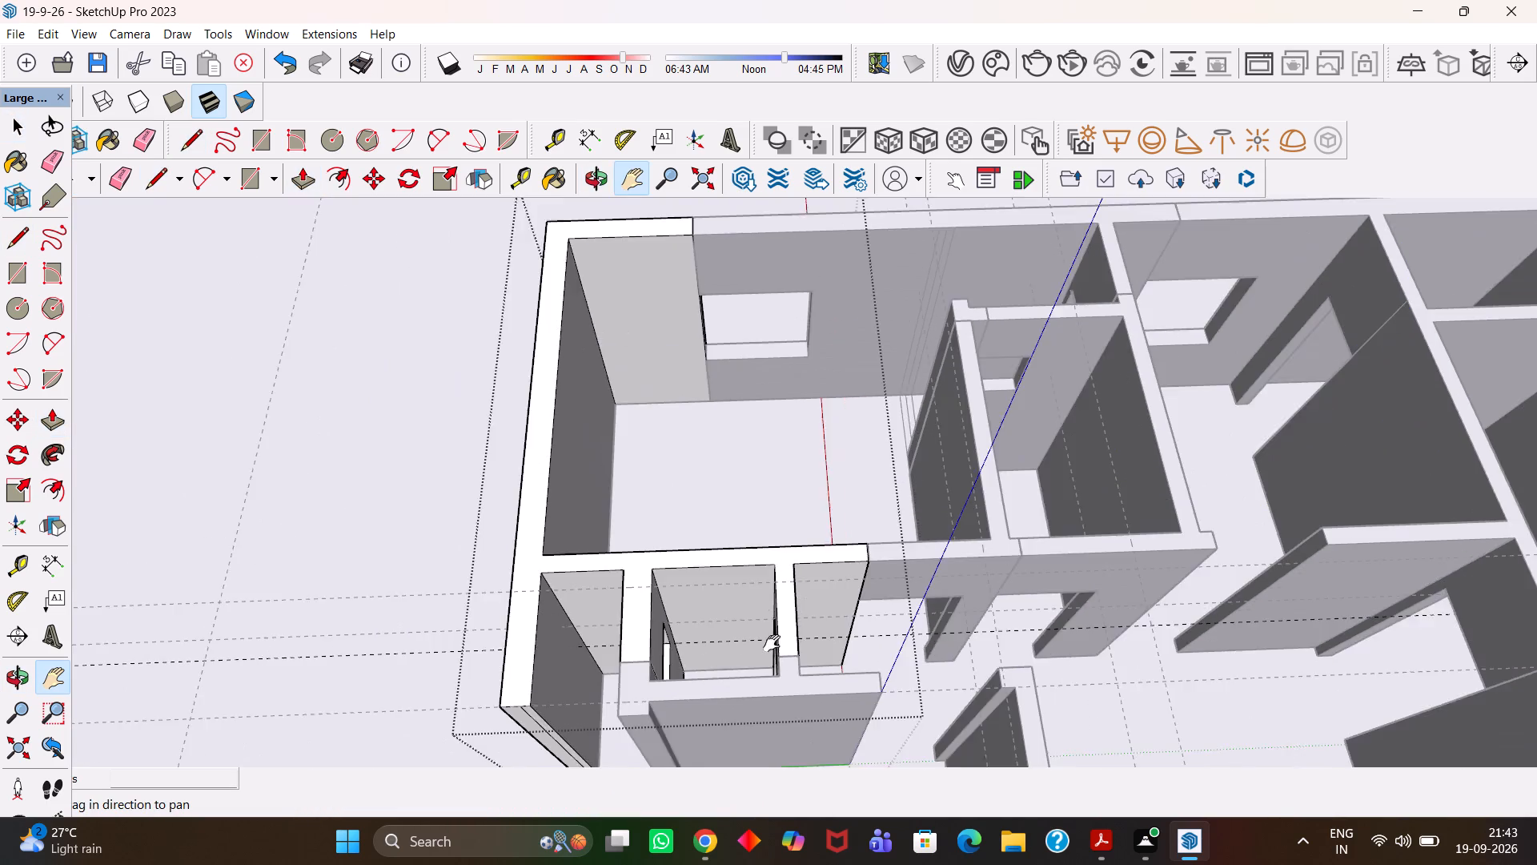
pyautogui.scroll(-6, 772, 643)
pyautogui.moveTo(764, 654); pyautogui.dragTo(750, 614, button='middle')
pyautogui.scroll(-1, 750, 613)
pyautogui.press('space')
pyautogui.click(540, 510)
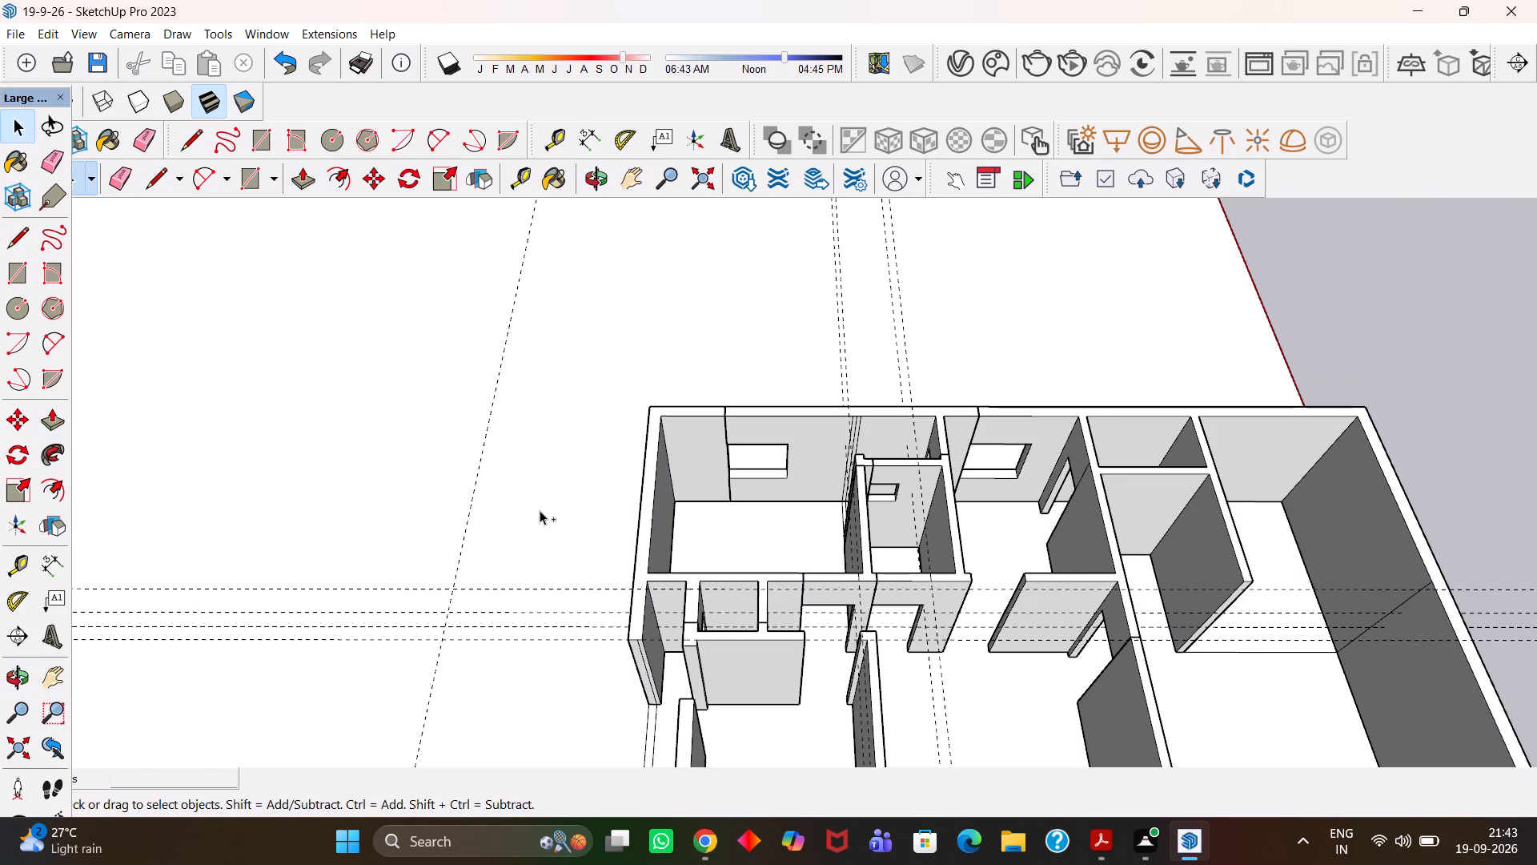
# Save the model.
pyautogui.hotkey('ctrl', 's')
# Examine the doorways and wall ends around the corridor and middle rooms for openings still without a lintel.
pyautogui.scroll(7, 804, 605)
pyautogui.press('h')
pyautogui.moveTo(793, 593); pyautogui.dragTo(820, 630, button='middle')
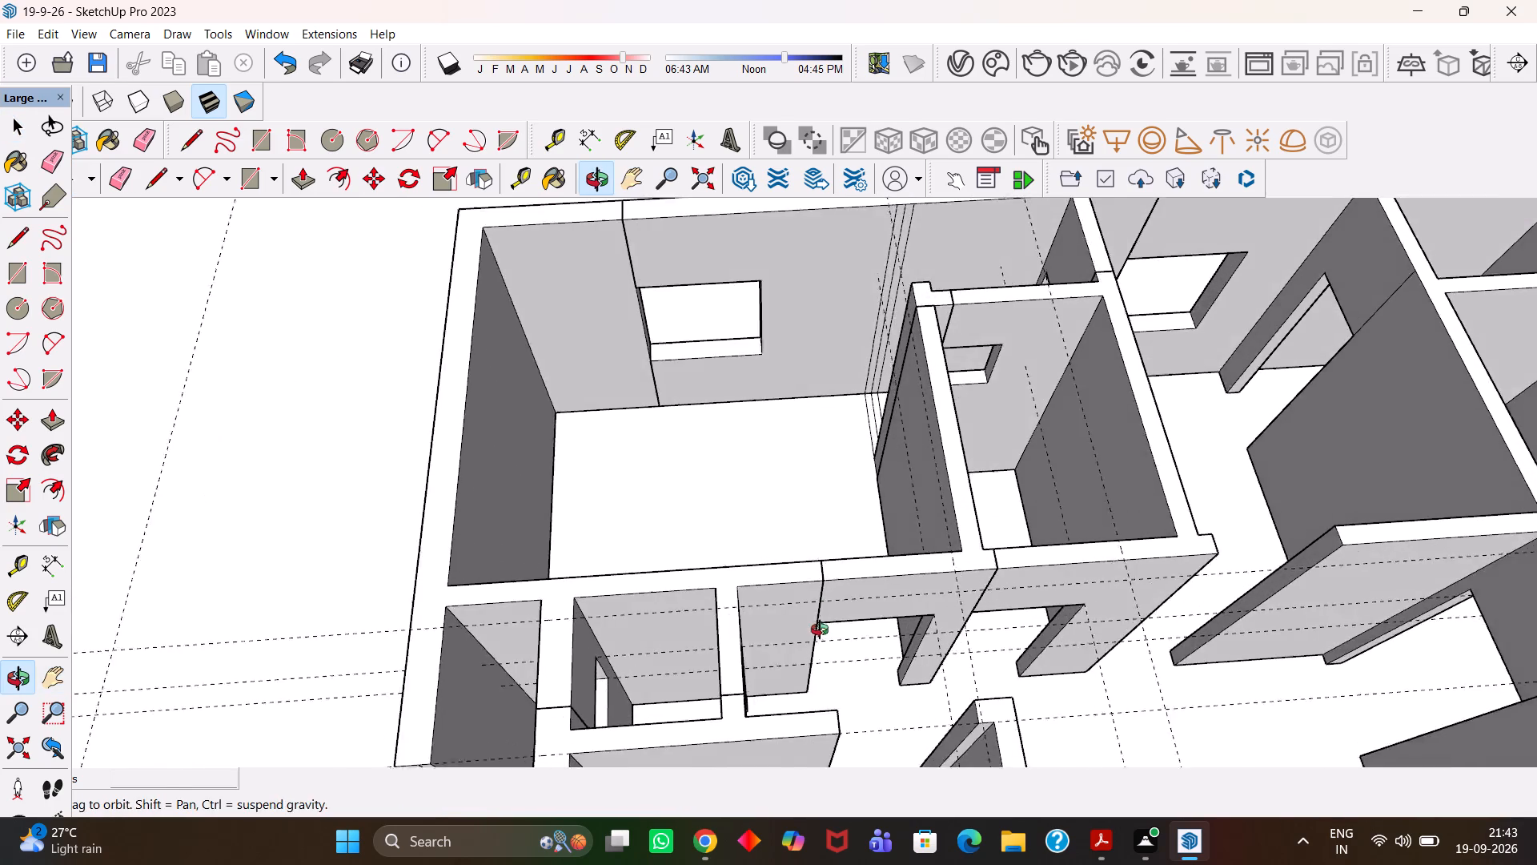
pyautogui.moveTo(820, 630); pyautogui.dragTo(821, 630, button='middle')
pyautogui.scroll(2, 820, 630)
pyautogui.press('h')
pyautogui.scroll(-5, 825, 630)
pyautogui.press('h')
pyautogui.moveTo(957, 649); pyautogui.dragTo(715, 541)
pyautogui.scroll(6, 616, 532)
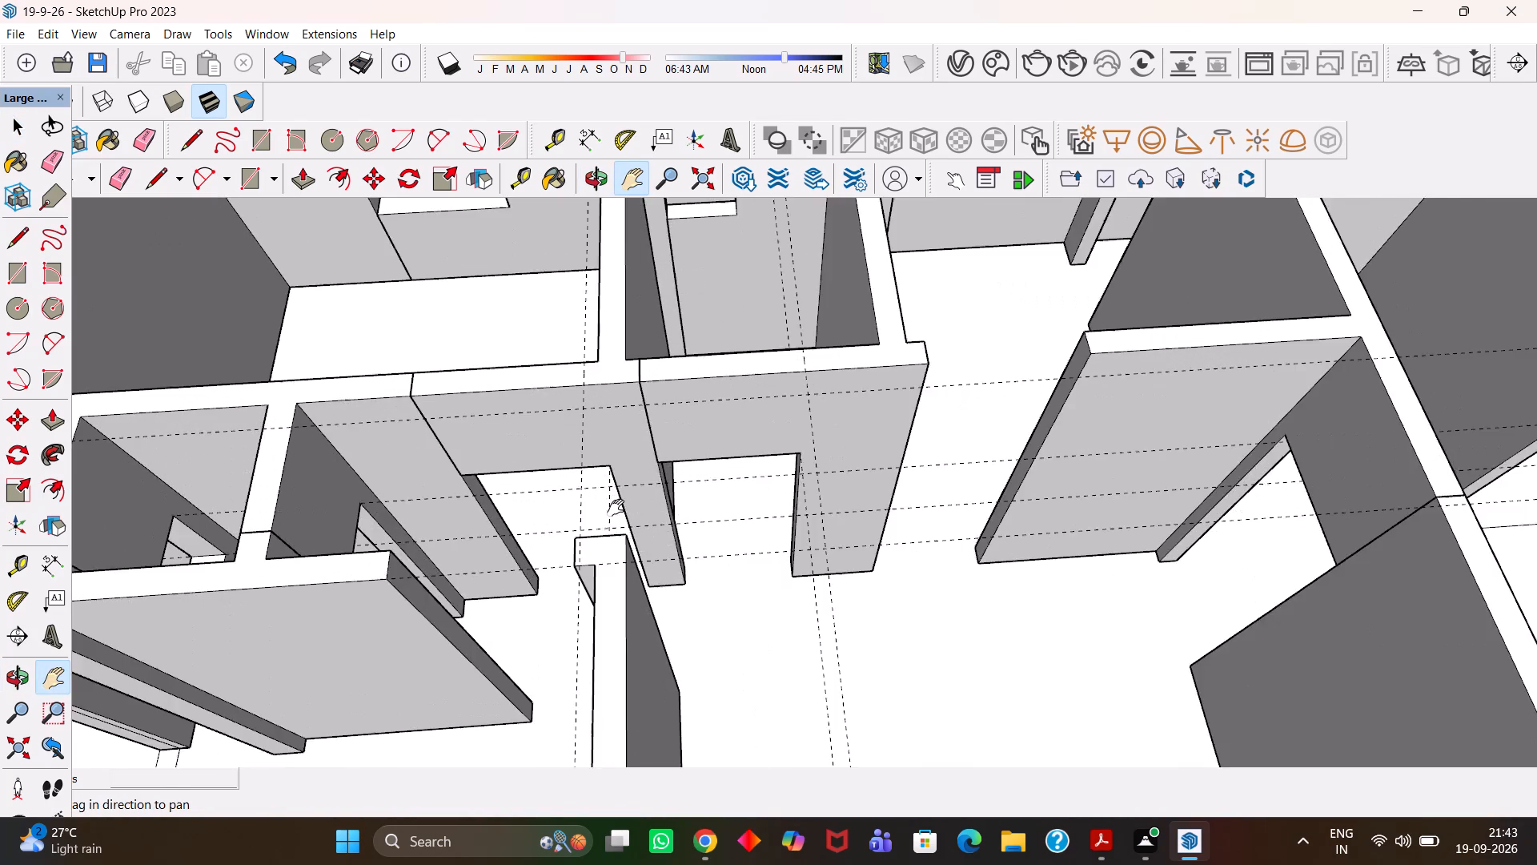
pyautogui.moveTo(612, 506); pyautogui.dragTo(789, 550)
pyautogui.scroll(3, 783, 597)
pyautogui.scroll(-4, 783, 604)
pyautogui.moveTo(771, 618); pyautogui.dragTo(966, 584, button='middle')
pyautogui.scroll(3, 960, 585)
pyautogui.moveTo(1021, 577); pyautogui.dragTo(1021, 577)
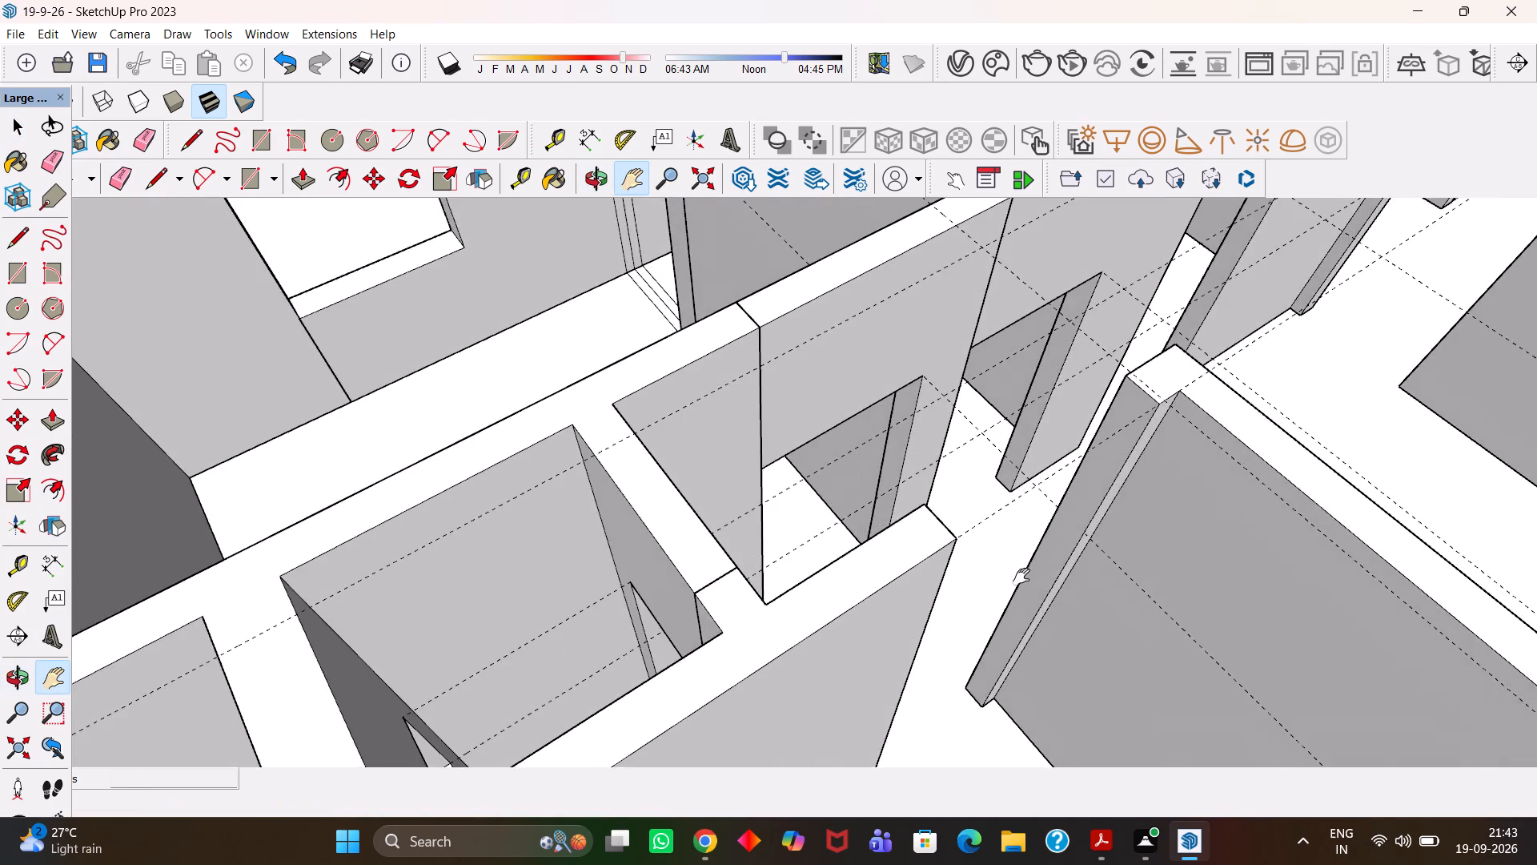
pyautogui.moveTo(1021, 577); pyautogui.dragTo(877, 611)
pyautogui.scroll(-4, 846, 616)
pyautogui.moveTo(803, 604); pyautogui.dragTo(991, 627, button='middle')
pyautogui.scroll(1, 991, 627)
pyautogui.scroll(-3, 991, 627)
pyautogui.moveTo(1043, 557); pyautogui.dragTo(865, 602)
pyautogui.moveTo(822, 605); pyautogui.dragTo(917, 599, button='middle')
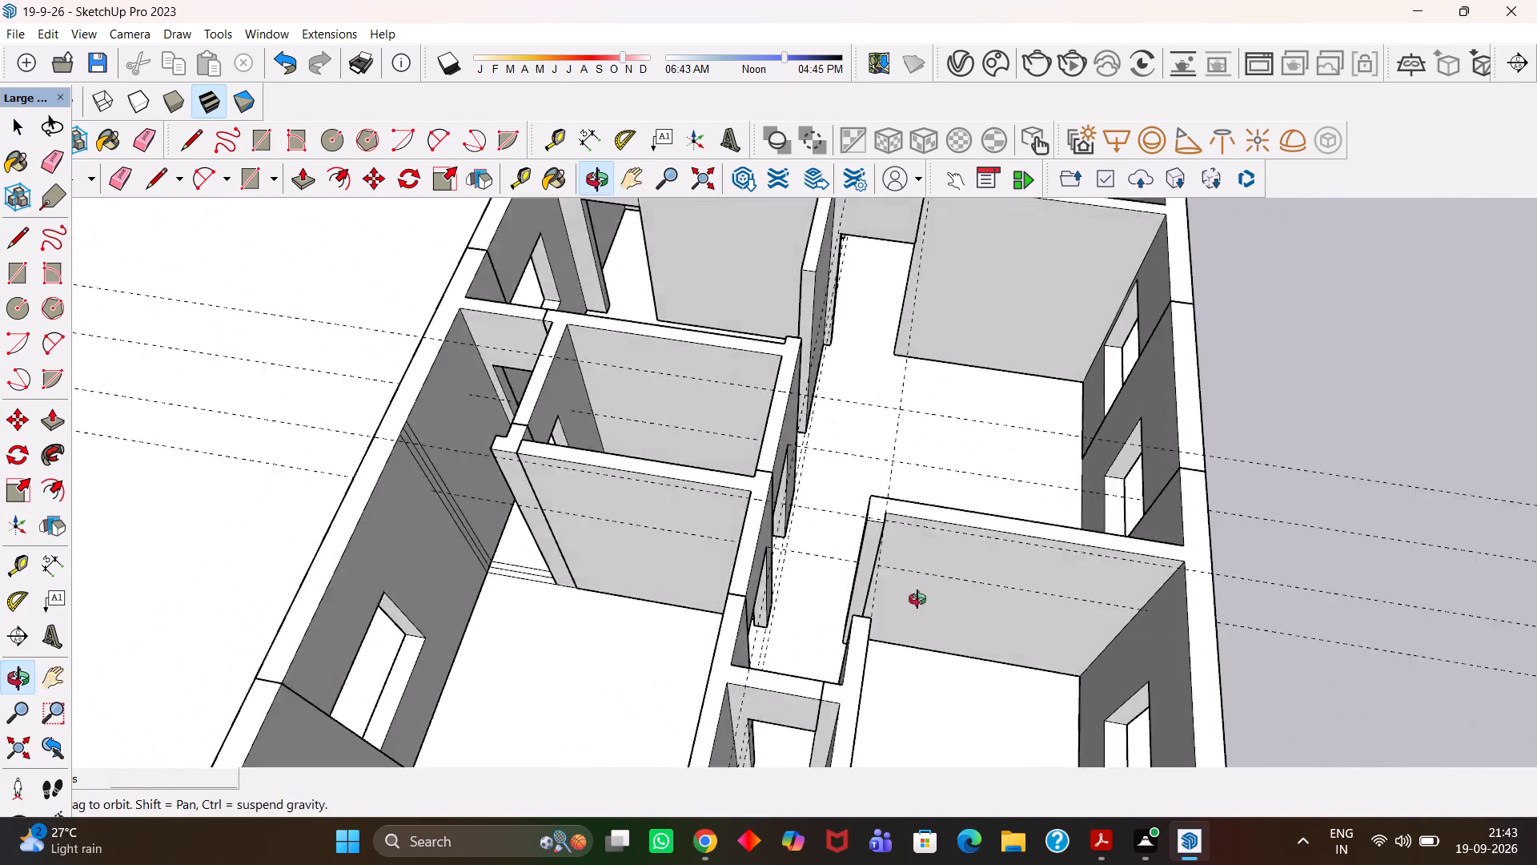
pyautogui.moveTo(917, 599); pyautogui.dragTo(928, 599, button='middle')
# Erase the construction guides running crosswise over the house, plus a lengthwise guide along the corridor.
pyautogui.scroll(-2, 930, 599)
pyautogui.moveTo(885, 587); pyautogui.dragTo(923, 543, button='middle')
pyautogui.scroll(-2, 923, 543)
pyautogui.press('h')
pyautogui.moveTo(893, 481); pyautogui.dragTo(825, 563)
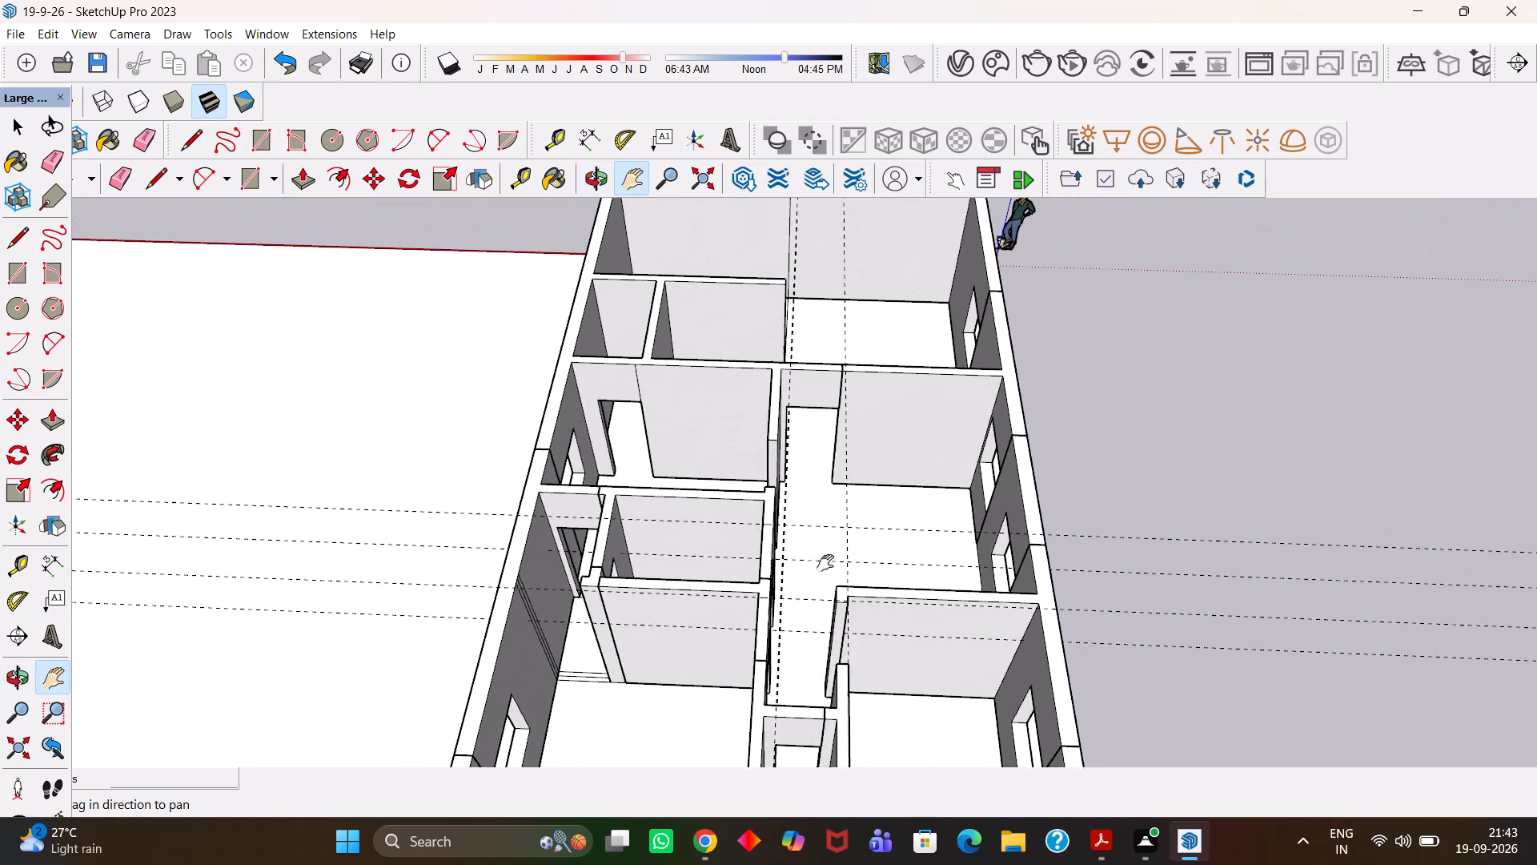
pyautogui.moveTo(825, 563); pyautogui.dragTo(828, 565)
pyautogui.press('e')
pyautogui.moveTo(853, 526); pyautogui.dragTo(814, 573)
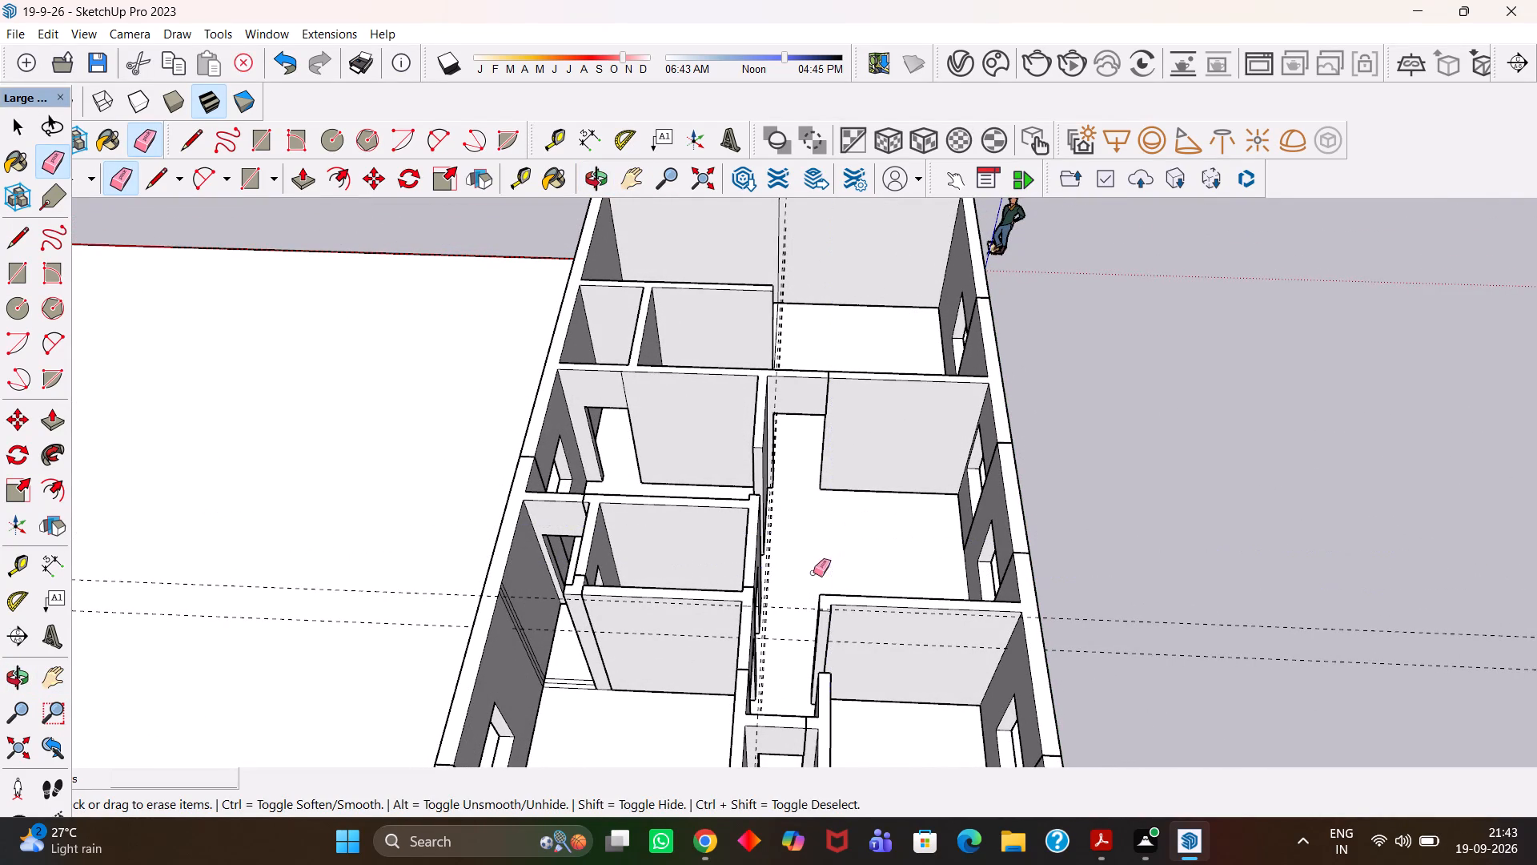
pyautogui.moveTo(1111, 573); pyautogui.dragTo(1130, 666)
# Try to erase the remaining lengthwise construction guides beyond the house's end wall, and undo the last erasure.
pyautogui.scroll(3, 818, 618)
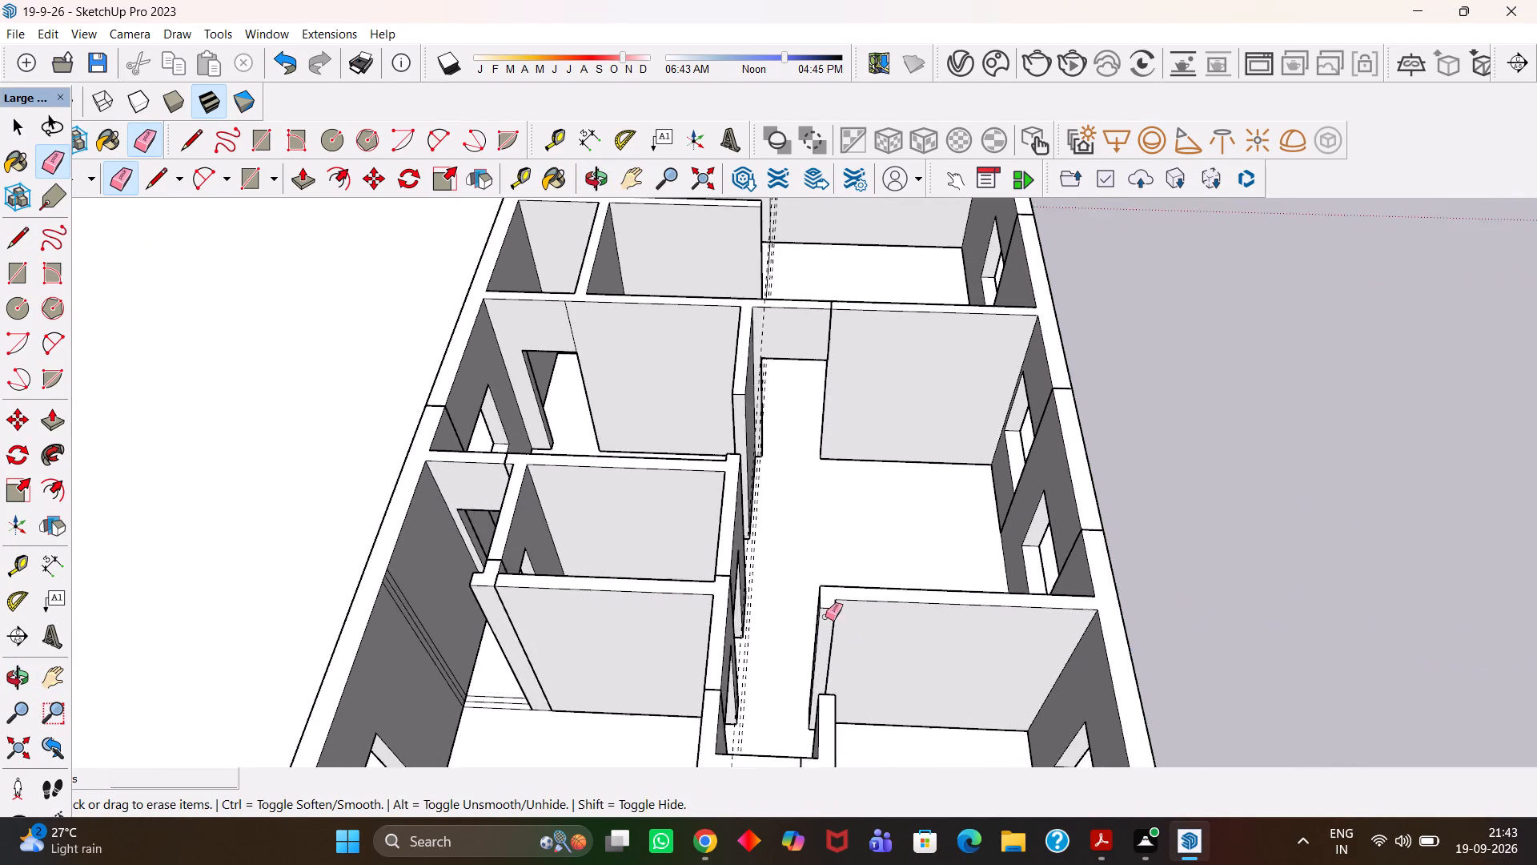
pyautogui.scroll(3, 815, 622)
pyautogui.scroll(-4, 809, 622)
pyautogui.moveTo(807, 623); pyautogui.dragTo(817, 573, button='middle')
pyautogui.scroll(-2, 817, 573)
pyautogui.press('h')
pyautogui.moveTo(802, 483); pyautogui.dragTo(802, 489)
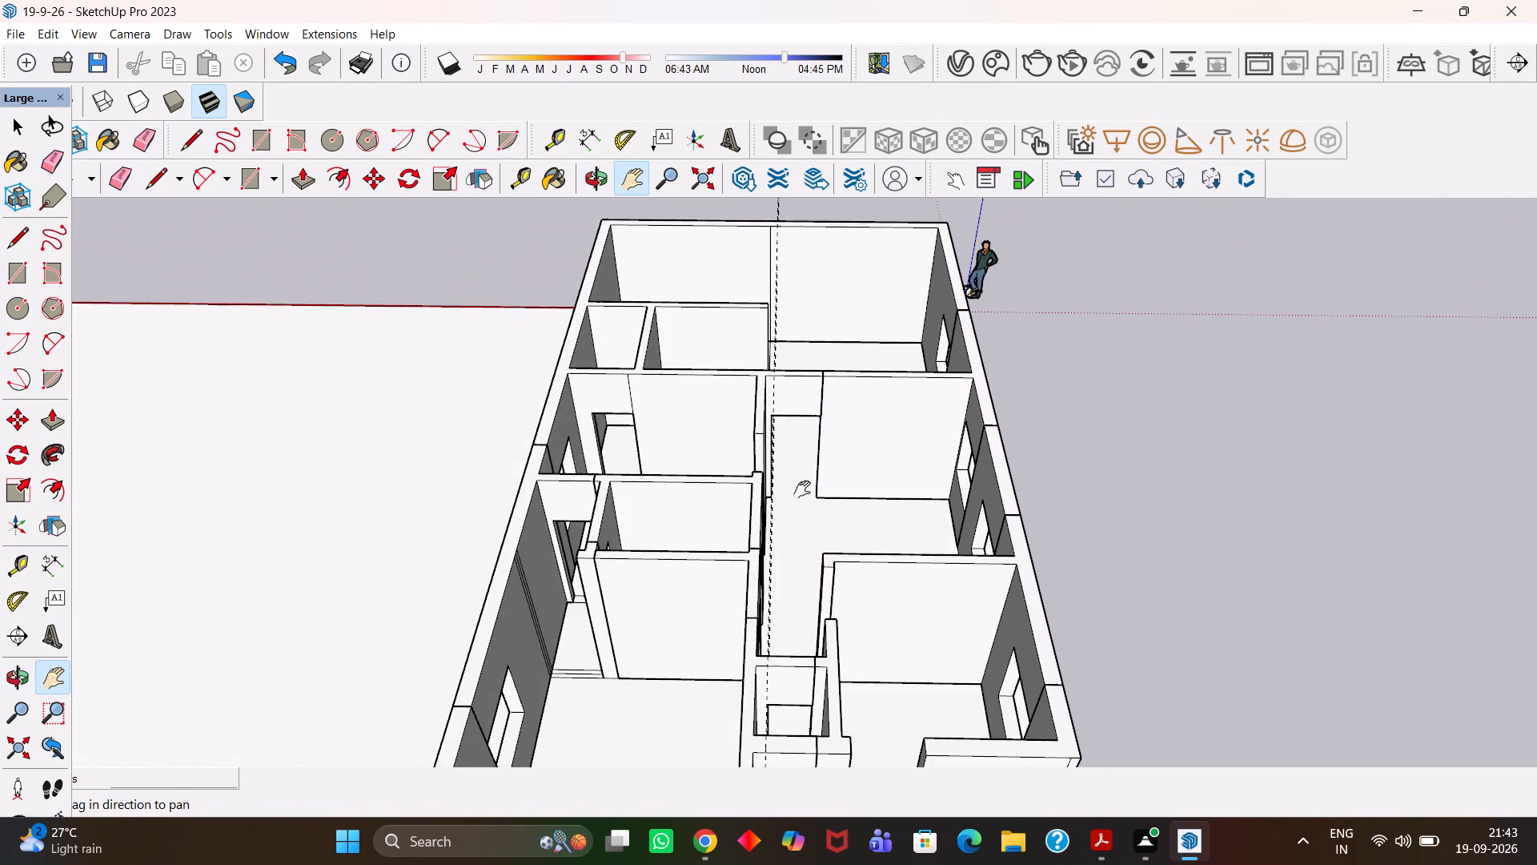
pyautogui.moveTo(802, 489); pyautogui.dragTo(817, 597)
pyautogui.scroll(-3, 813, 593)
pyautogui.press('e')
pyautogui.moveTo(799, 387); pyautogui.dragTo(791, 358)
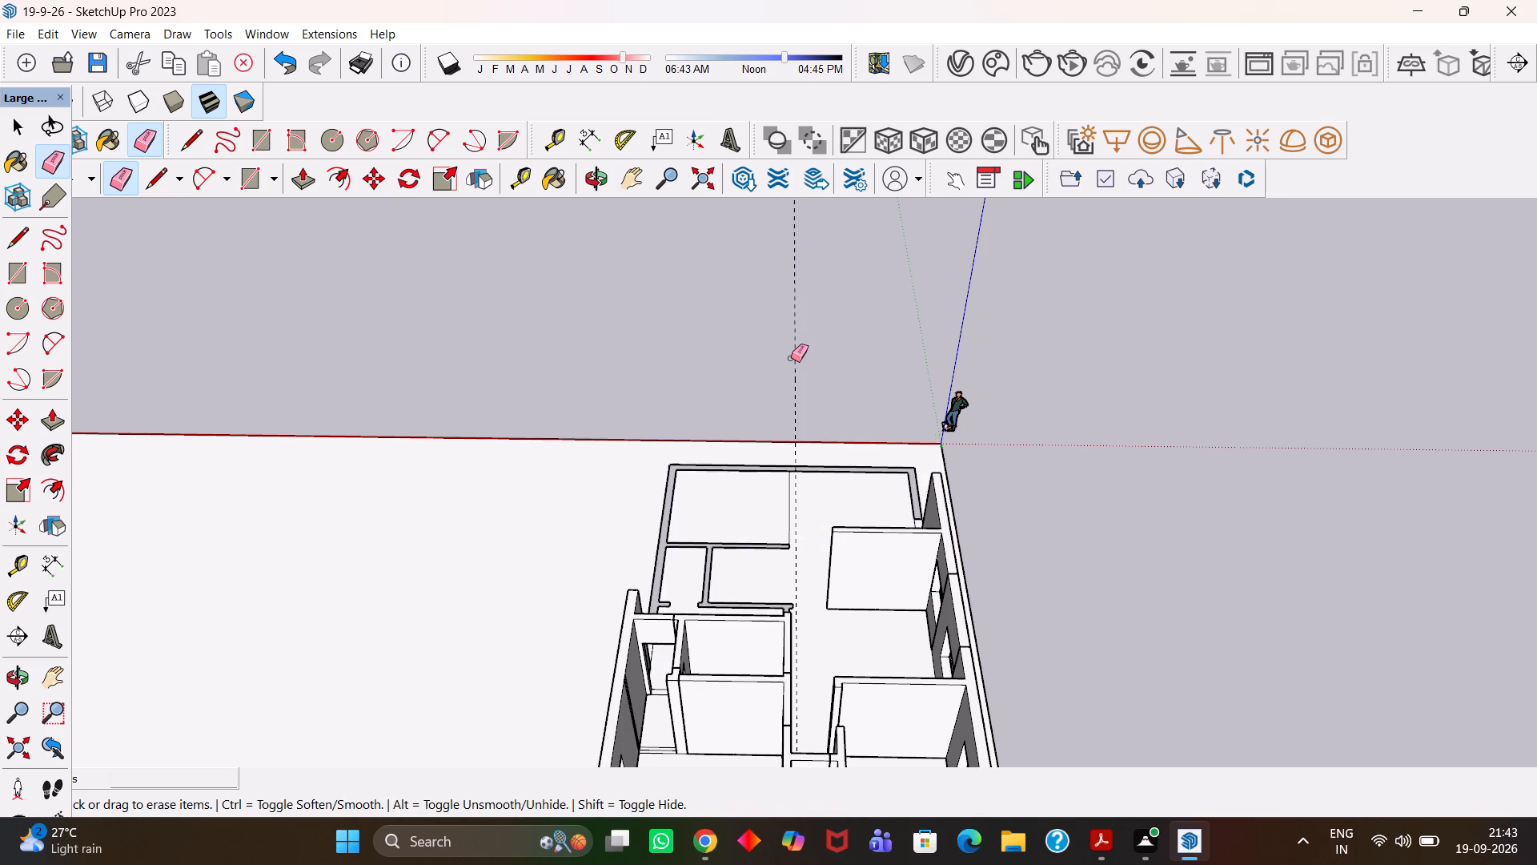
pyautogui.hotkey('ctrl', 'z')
# Erase the lengthwise construction guide where it extends beyond the house's end wall.
pyautogui.scroll(3, 791, 358)
pyautogui.moveTo(797, 356); pyautogui.dragTo(772, 357)
pyautogui.moveTo(804, 357); pyautogui.dragTo(826, 360)
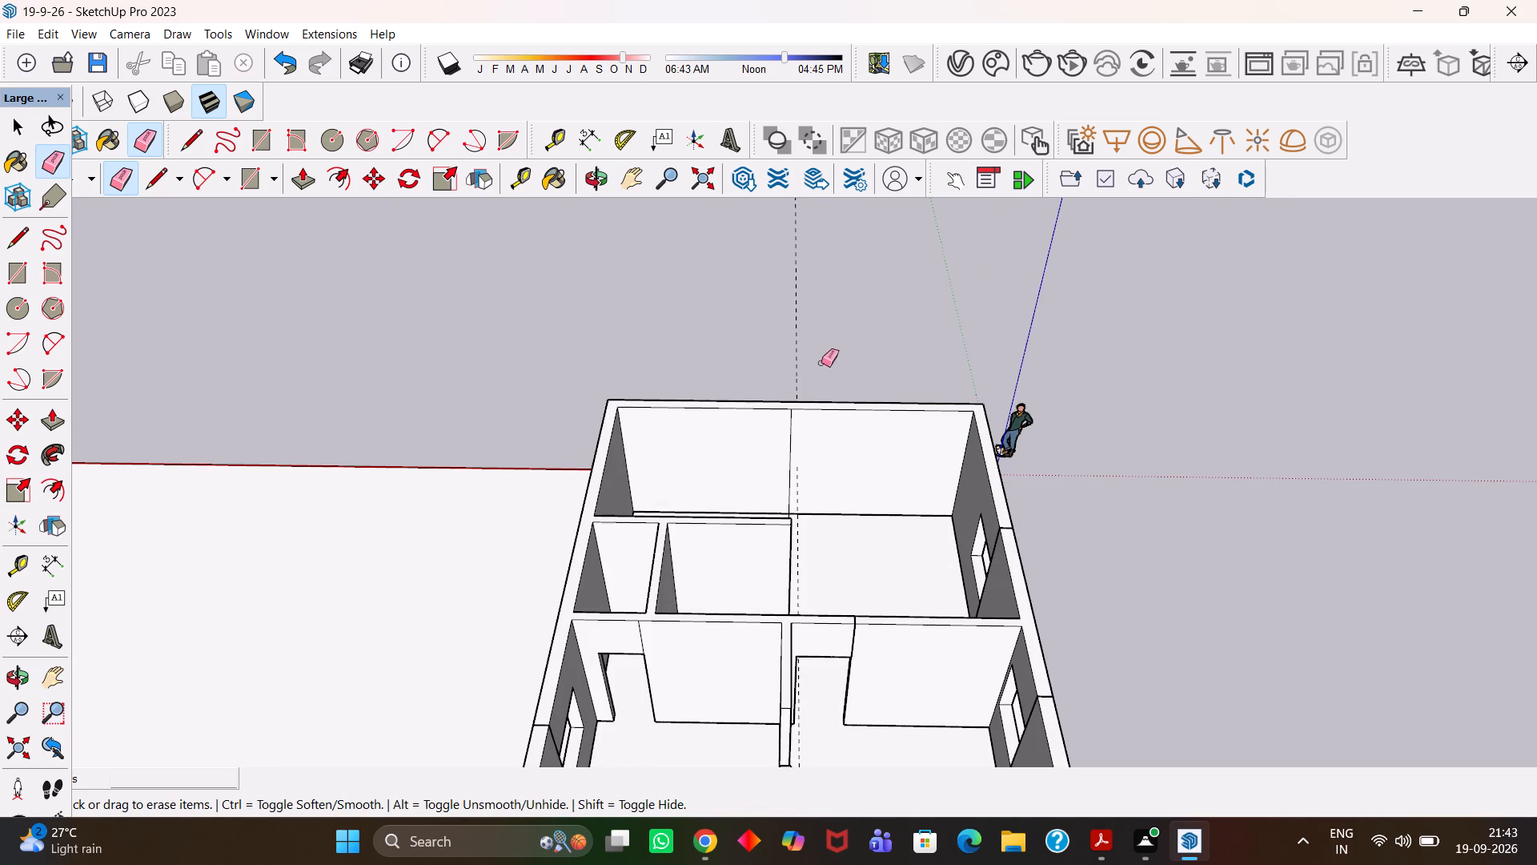
pyautogui.moveTo(808, 366); pyautogui.dragTo(775, 361)
# Place a construction guide 3' from the top edge of the corridor-side pier, across the doorway.
pyautogui.scroll(-3, 775, 364)
pyautogui.press('h')
pyautogui.scroll(5, 903, 558)
pyautogui.moveTo(903, 574); pyautogui.dragTo(891, 424)
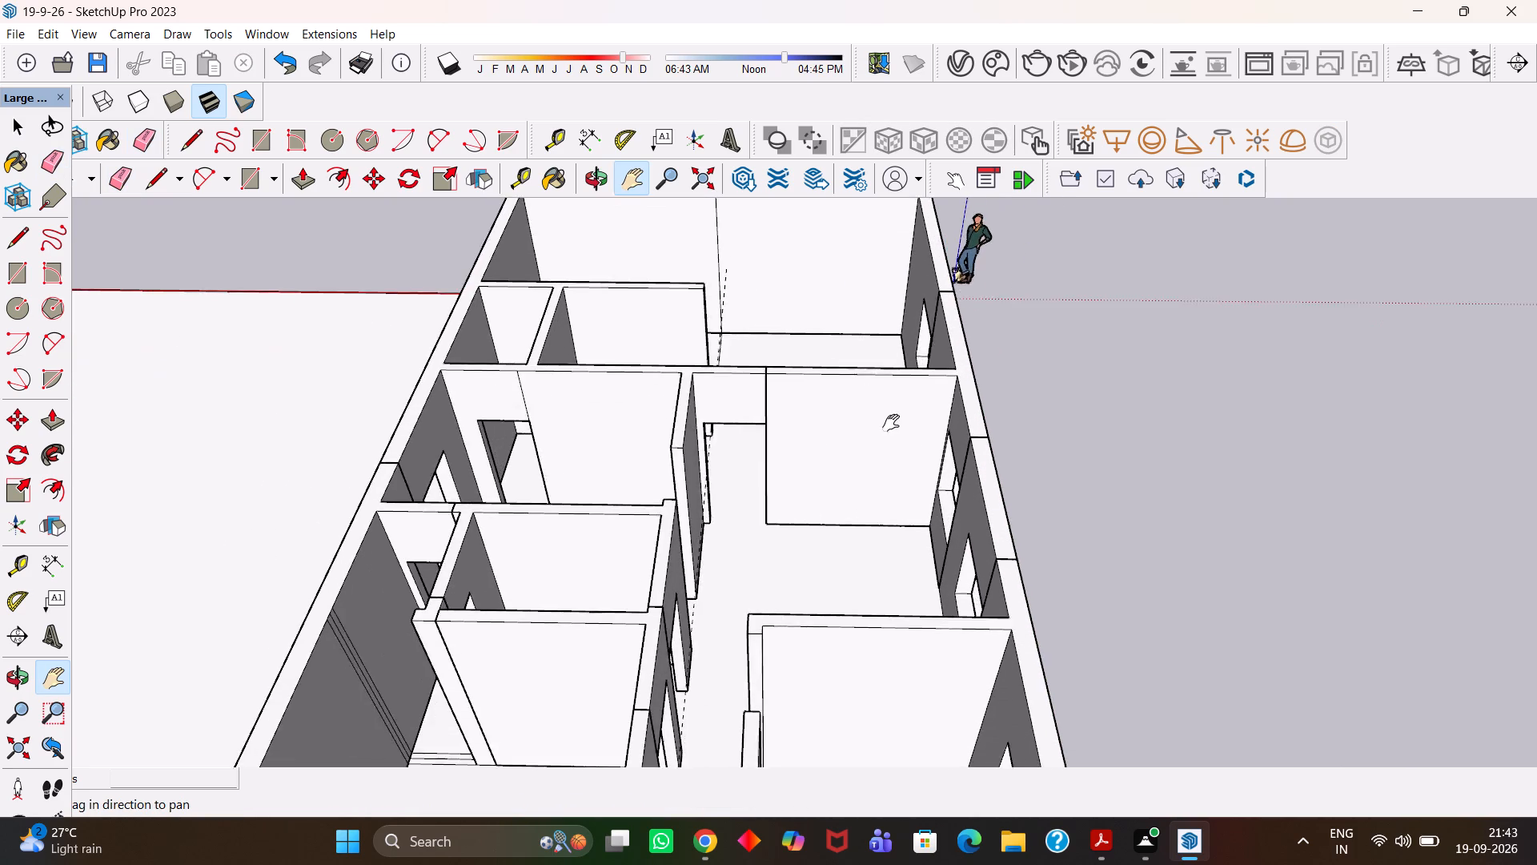
pyautogui.press('h')
pyautogui.scroll(-1, 809, 513)
pyautogui.scroll(4, 779, 595)
pyautogui.moveTo(779, 632); pyautogui.dragTo(820, 540)
pyautogui.moveTo(793, 566); pyautogui.dragTo(802, 634, button='middle')
pyautogui.scroll(3, 802, 634)
pyautogui.moveTo(801, 634); pyautogui.dragTo(773, 541)
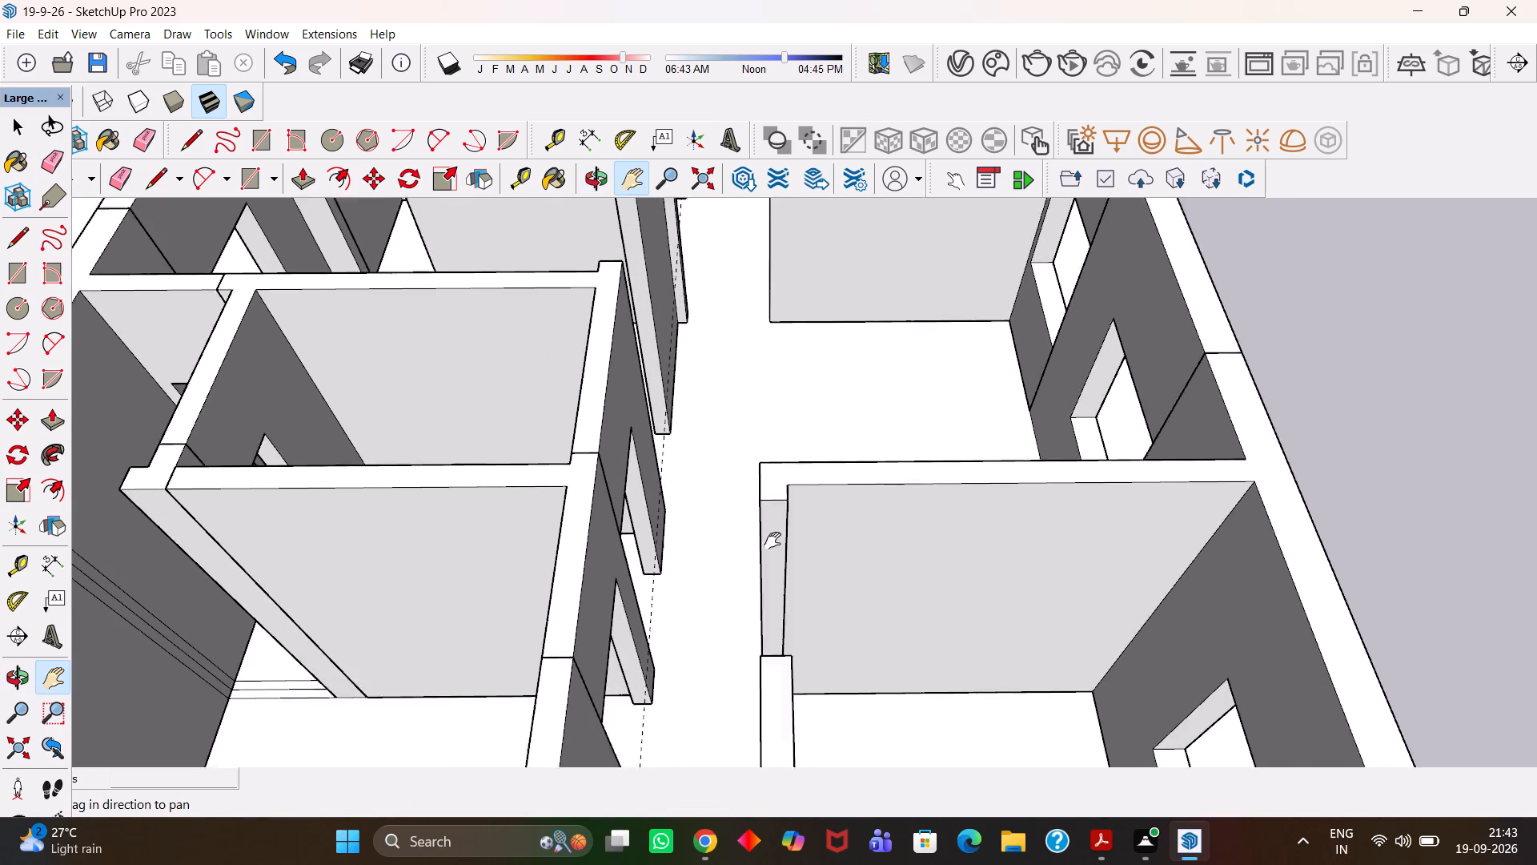
pyautogui.moveTo(773, 541); pyautogui.dragTo(768, 507)
pyautogui.scroll(3, 768, 507)
pyautogui.press('t')
pyautogui.scroll(3, 777, 453)
pyautogui.doubleClick(760, 420)
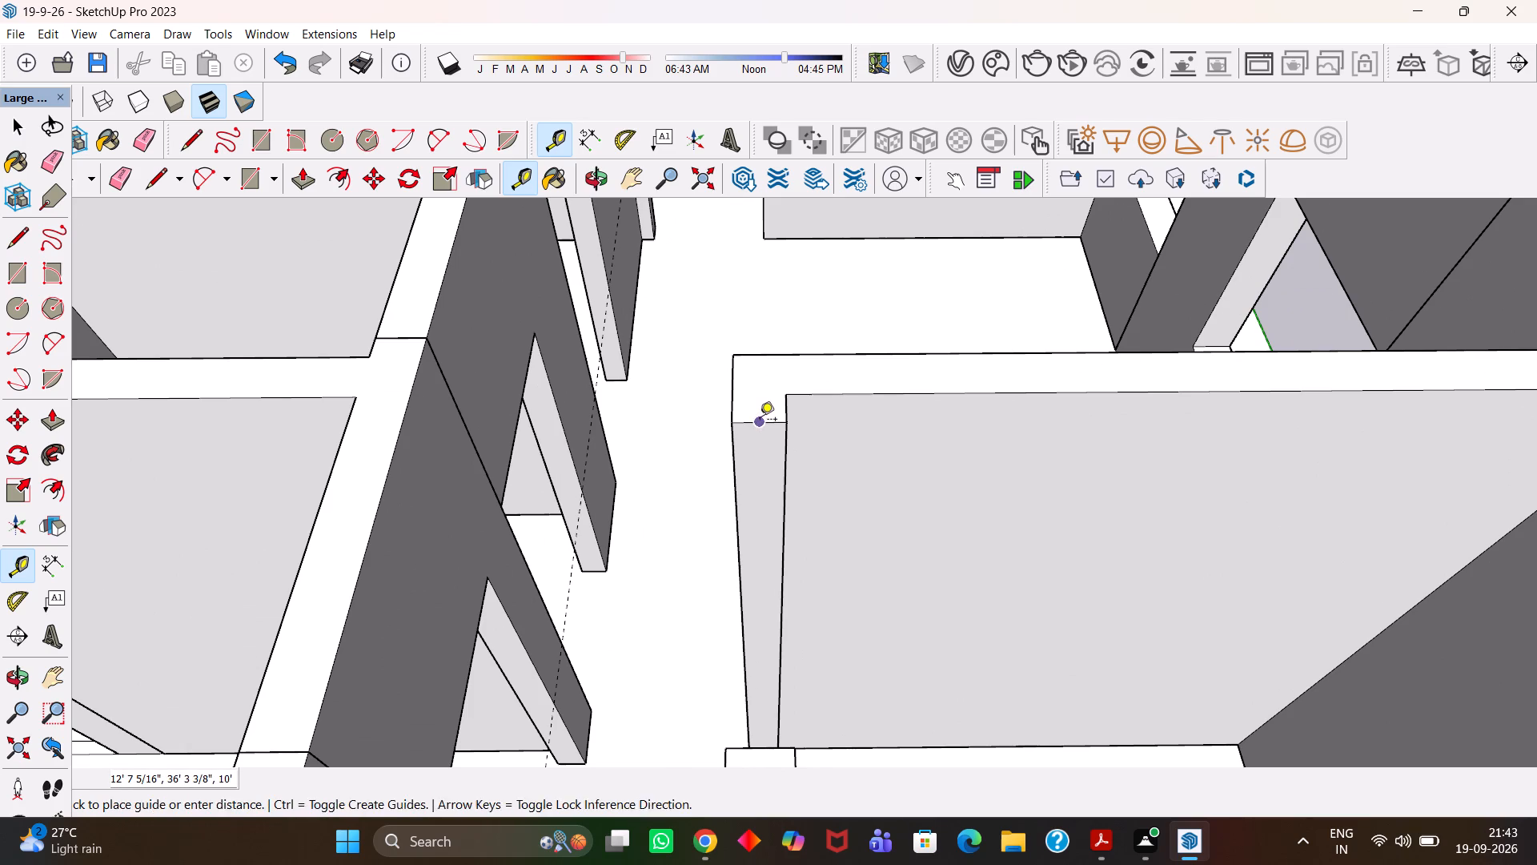
pyautogui.click(754, 420)
pyautogui.write("3'")
pyautogui.press('Return')
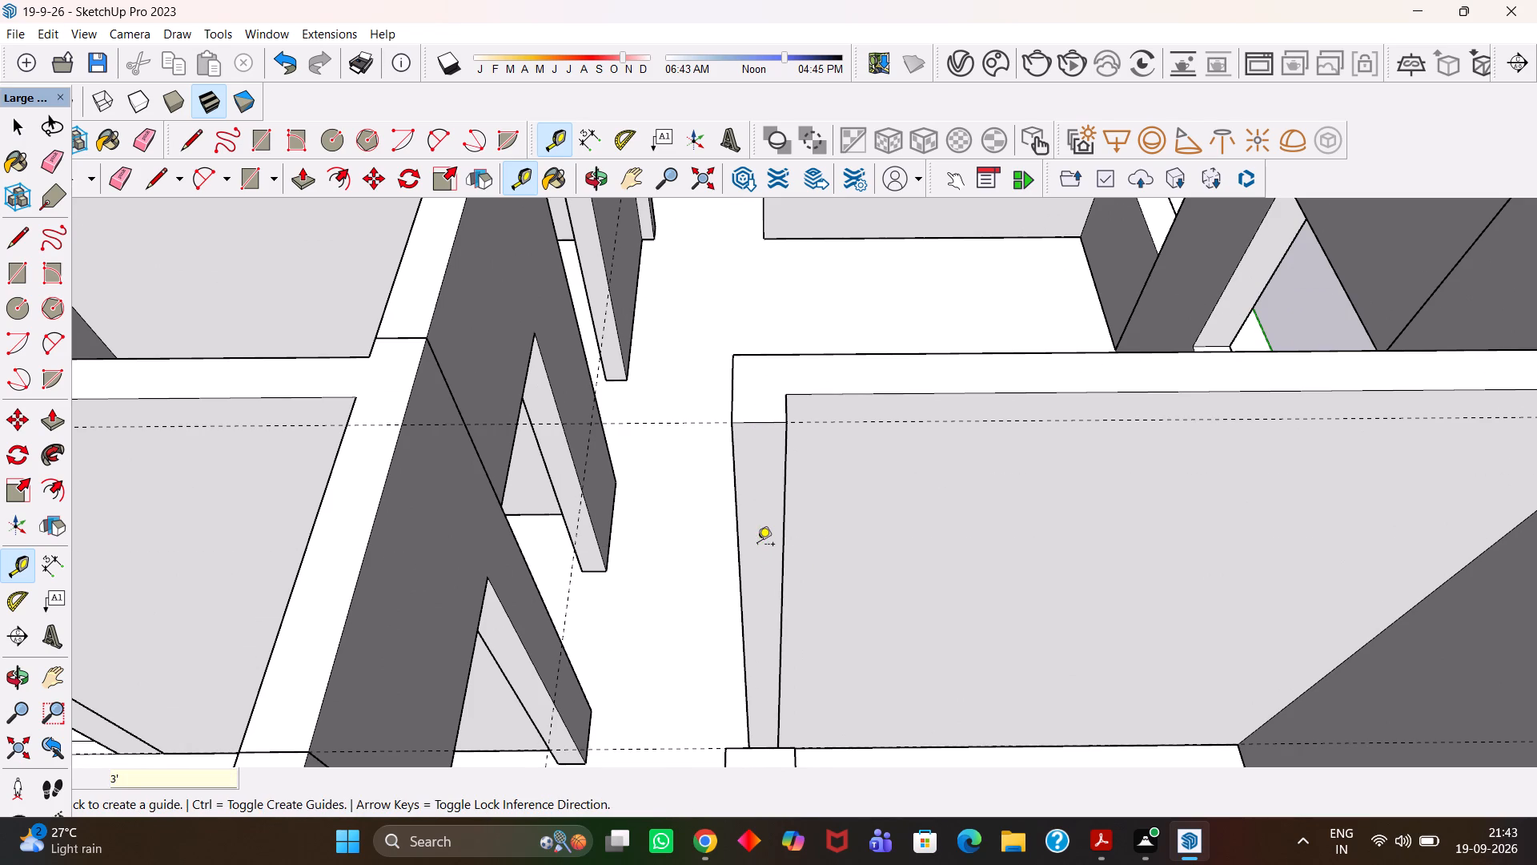
# Place another construction guide 3' from the same top edge of the pier, across the doorway.
pyautogui.scroll(3, 757, 545)
pyautogui.press('t')
pyautogui.click(764, 363)
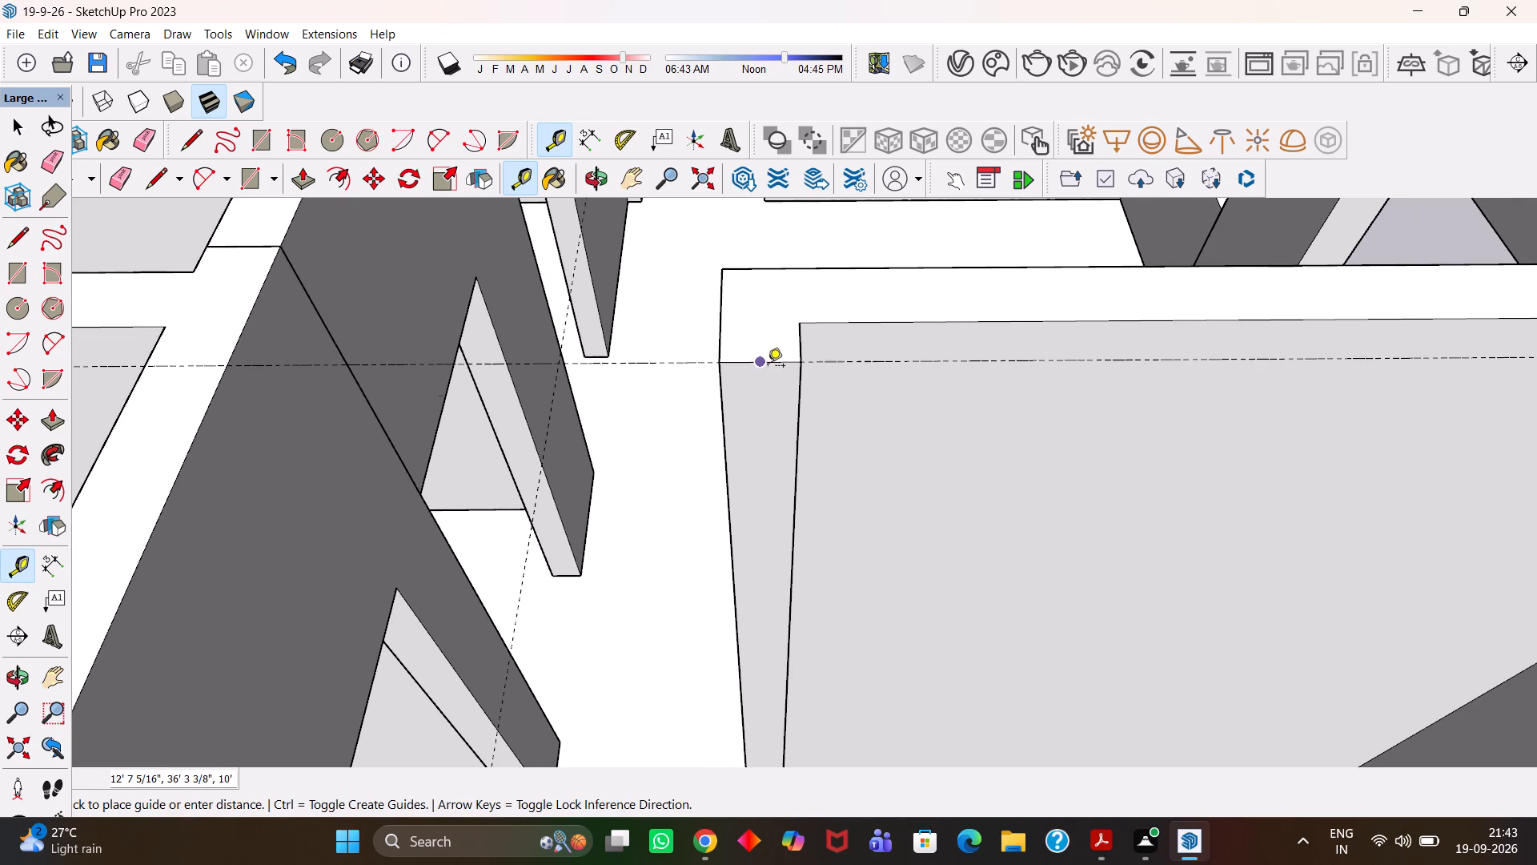
pyautogui.write("3'")
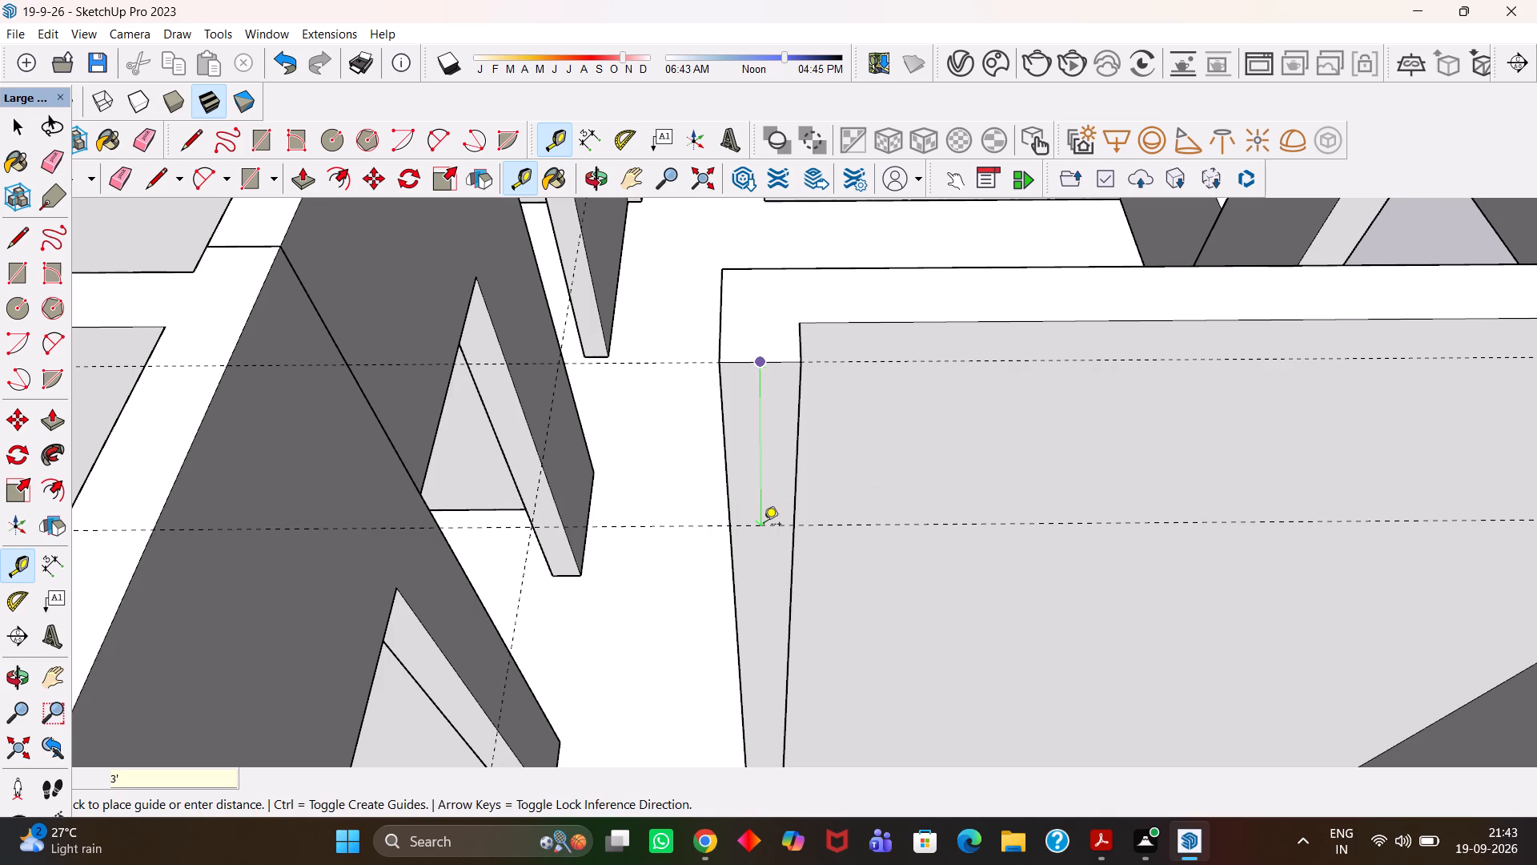
pyautogui.press('Return')
pyautogui.scroll(4, 764, 525)
pyautogui.scroll(-9, 801, 467)
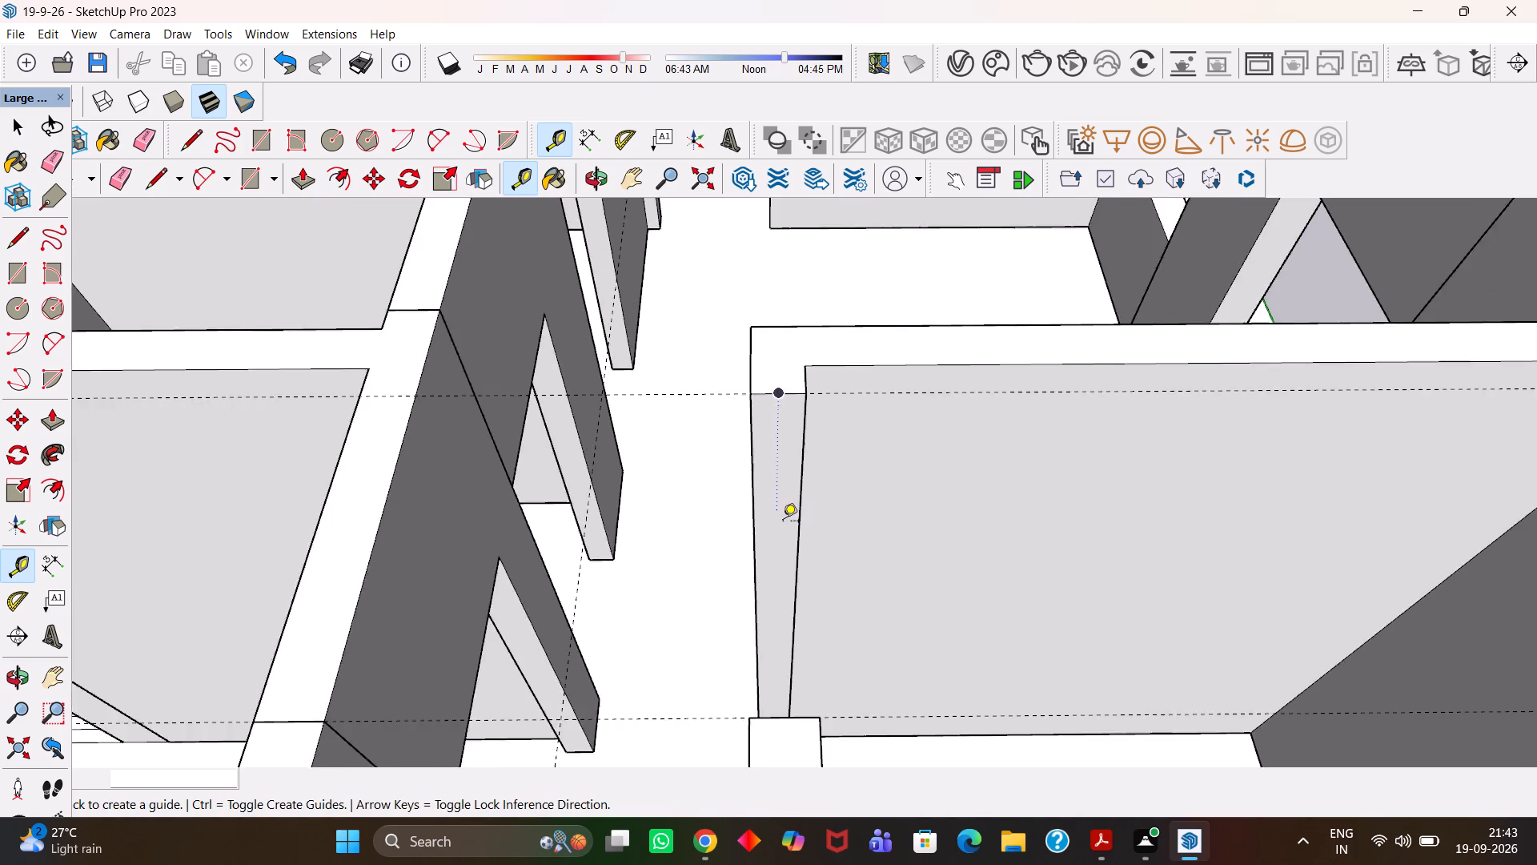
# Place a construction guide 3' below the pier's top edge.
pyautogui.moveTo(764, 530); pyautogui.dragTo(762, 537, button='middle')
pyautogui.click(779, 427)
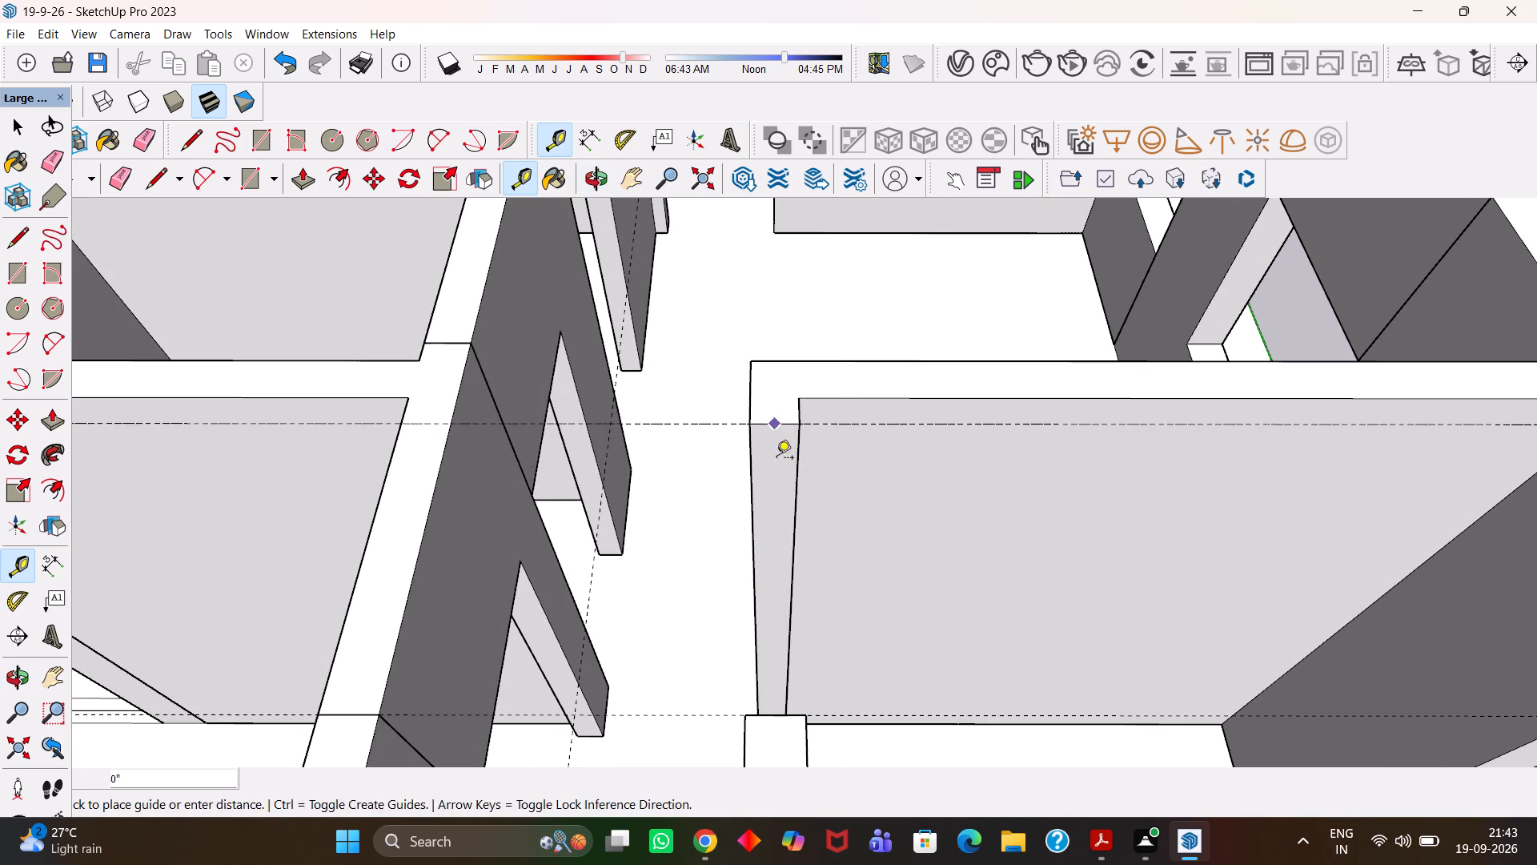
pyautogui.moveTo(791, 508); pyautogui.dragTo(592, 465, button='middle')
pyautogui.write("3'")
pyautogui.press('Return')
# Draw a line across the pier's end face at the 3' guide inside its wall group.
pyautogui.press('h')
pyautogui.scroll(4, 619, 494)
pyautogui.moveTo(588, 477); pyautogui.dragTo(628, 506)
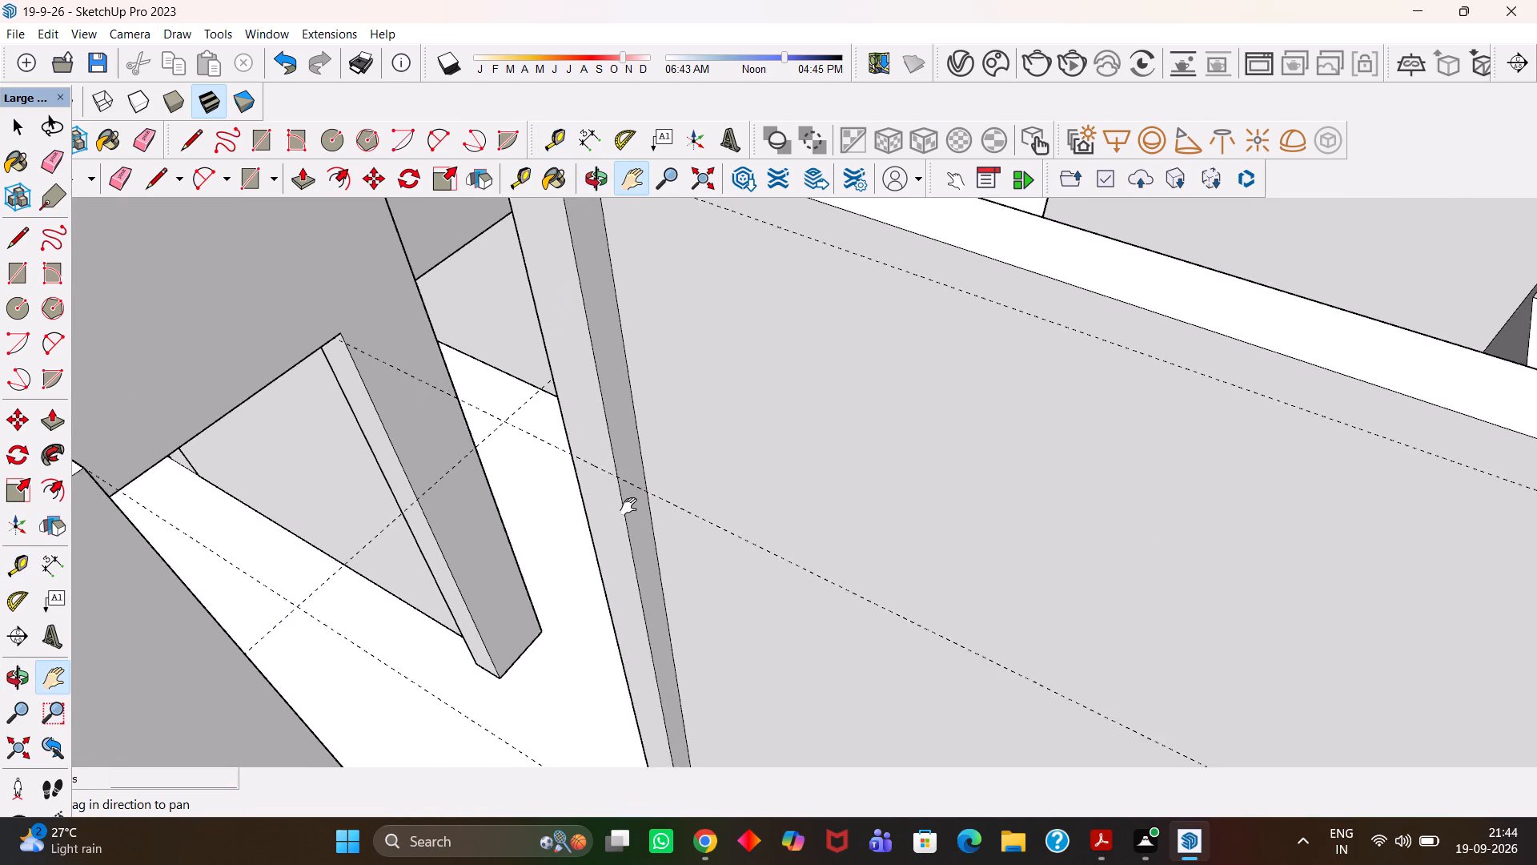
pyautogui.moveTo(628, 506); pyautogui.dragTo(678, 546)
pyautogui.press('space')
pyautogui.doubleClick(680, 505)
pyautogui.click(688, 505)
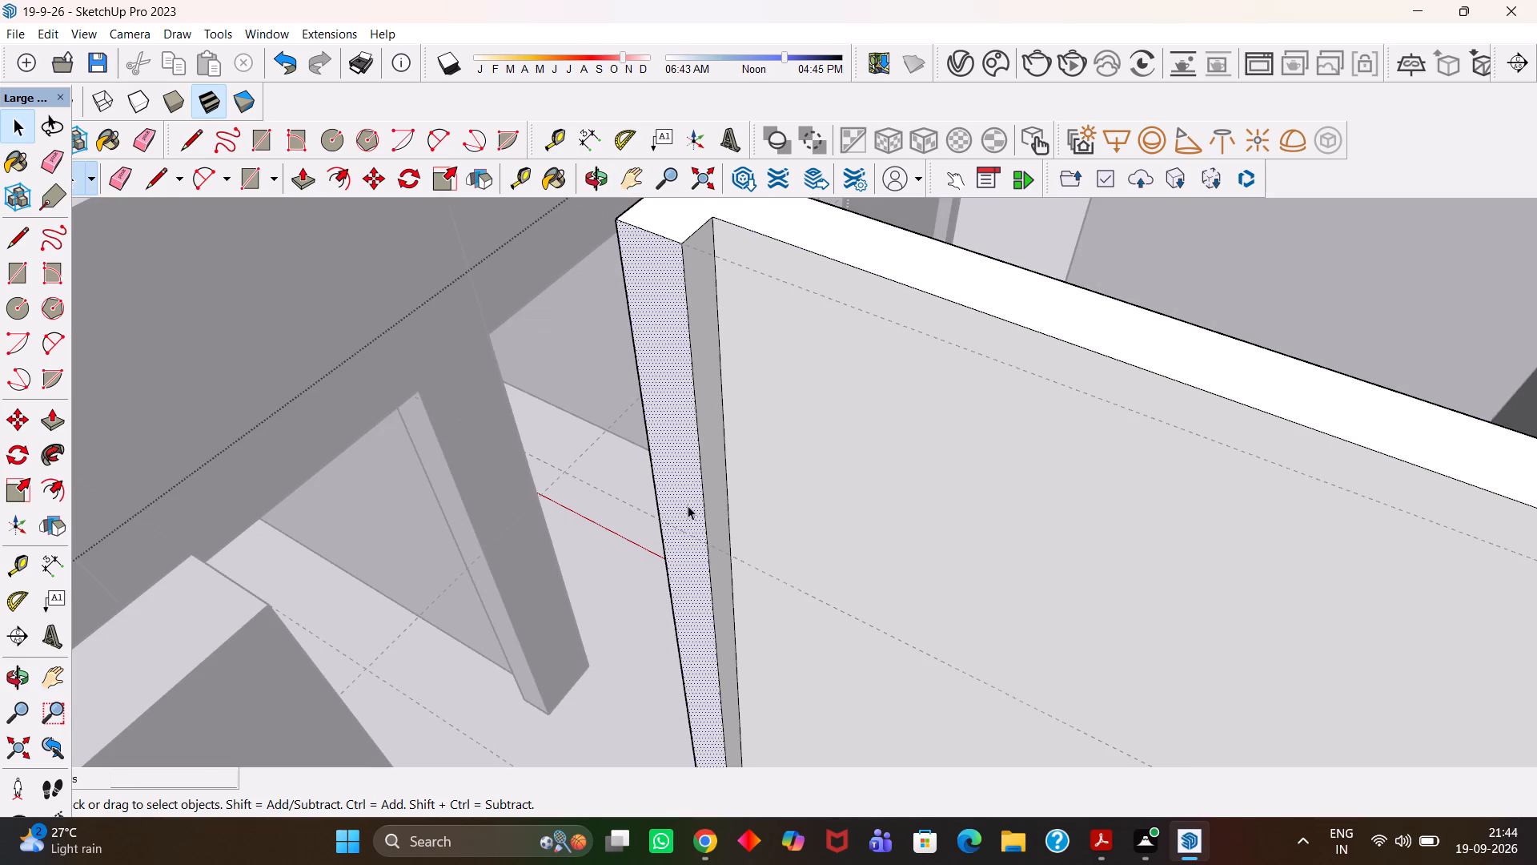
pyautogui.press('l')
pyautogui.click(706, 546)
pyautogui.click(654, 521)
pyautogui.press('space')
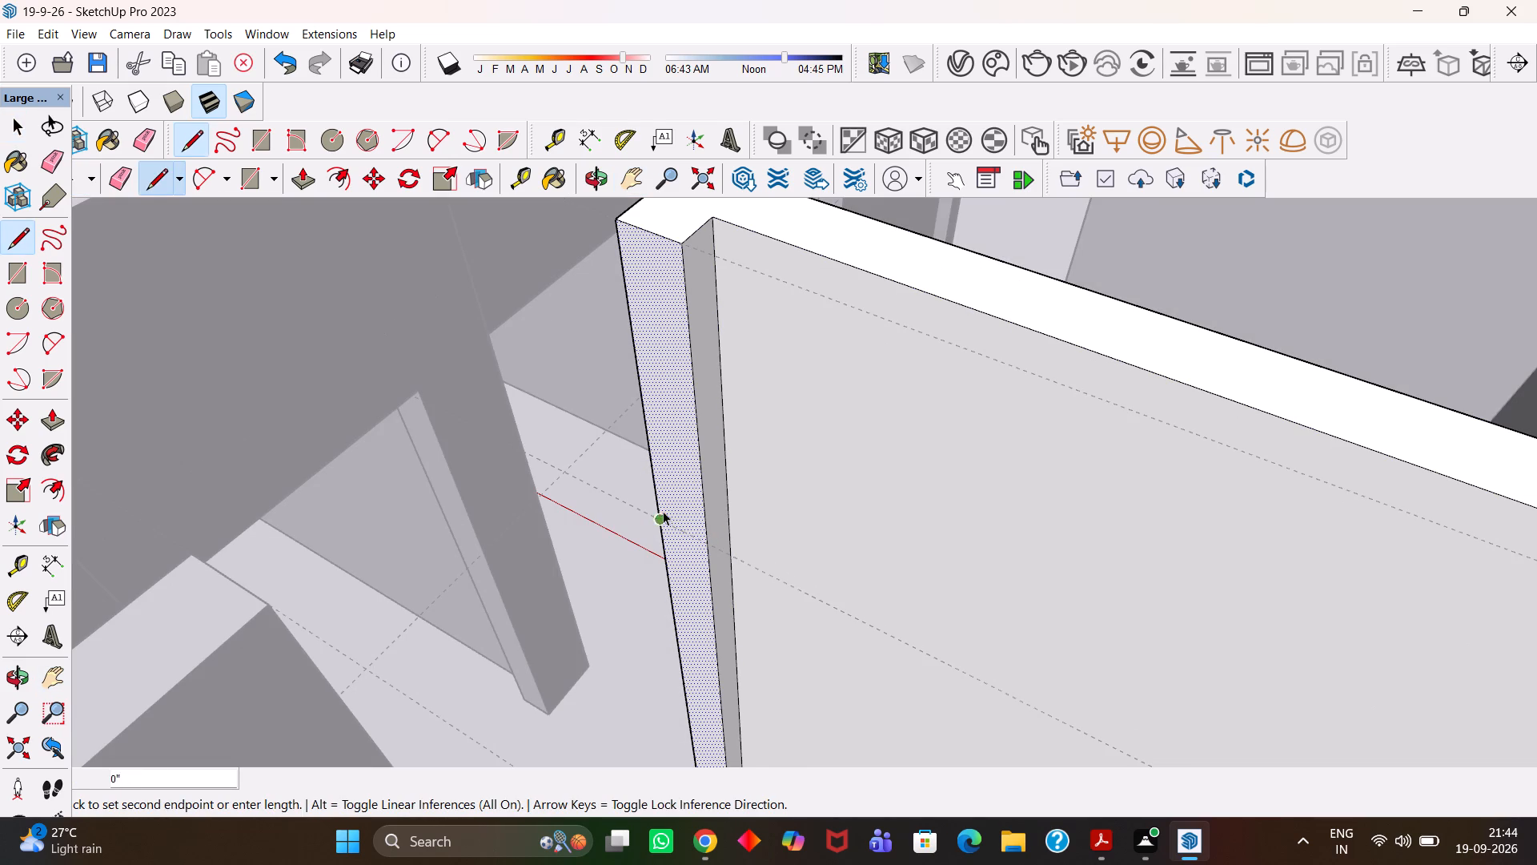
pyautogui.scroll(2, 663, 529)
pyautogui.press('l')
pyautogui.click(659, 520)
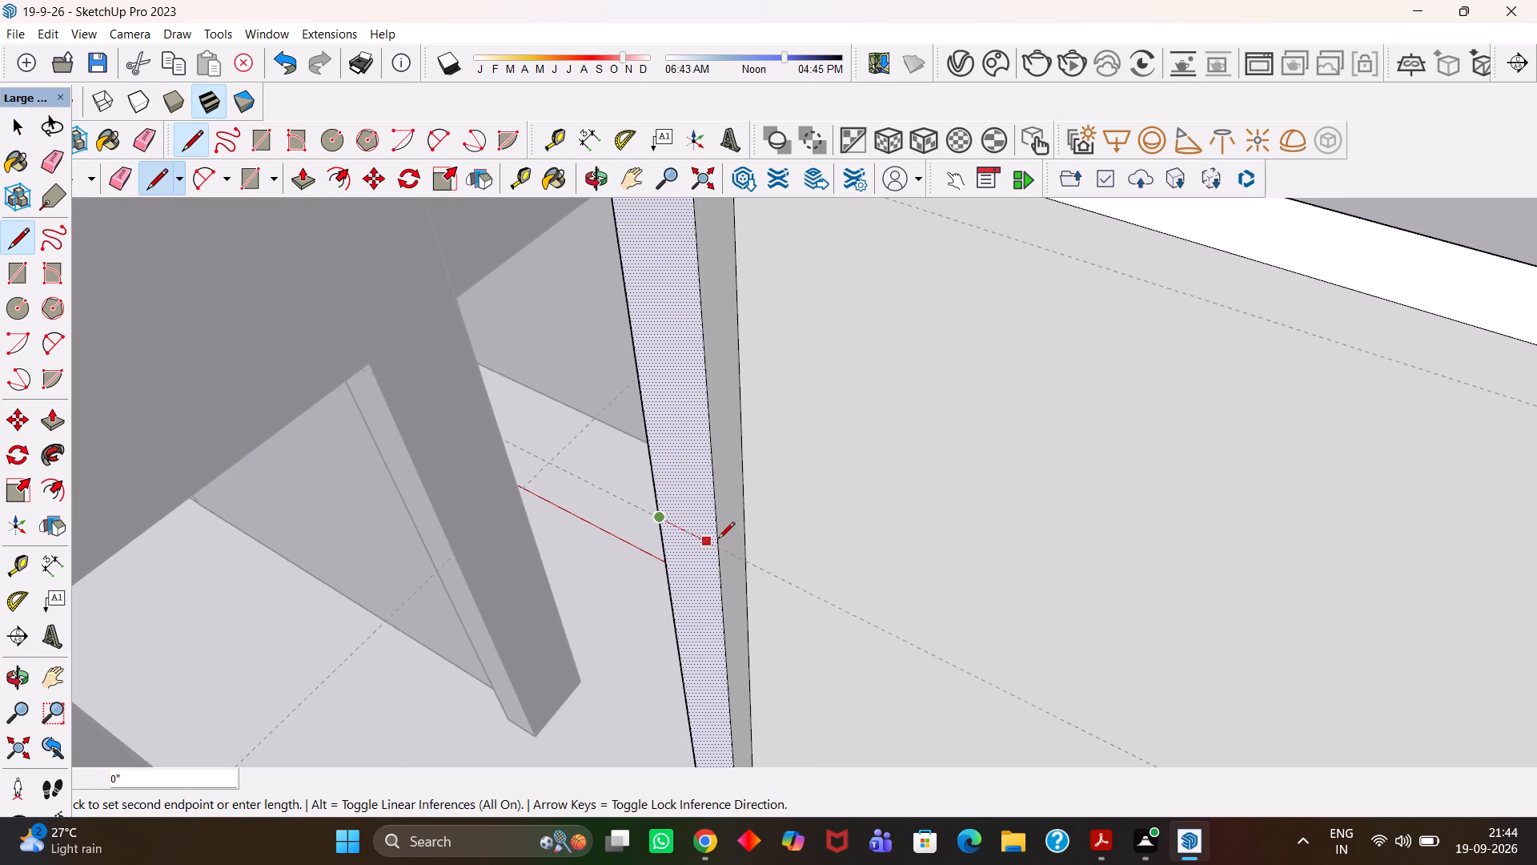
pyautogui.click(718, 540)
# Push/Pull the pier face above the line 3' to the opposite wall, forming the doorway lintel, and leave the group.
pyautogui.press('space')
pyautogui.click(700, 505)
pyautogui.scroll(-4, 700, 505)
pyautogui.press('p')
pyautogui.click(700, 505)
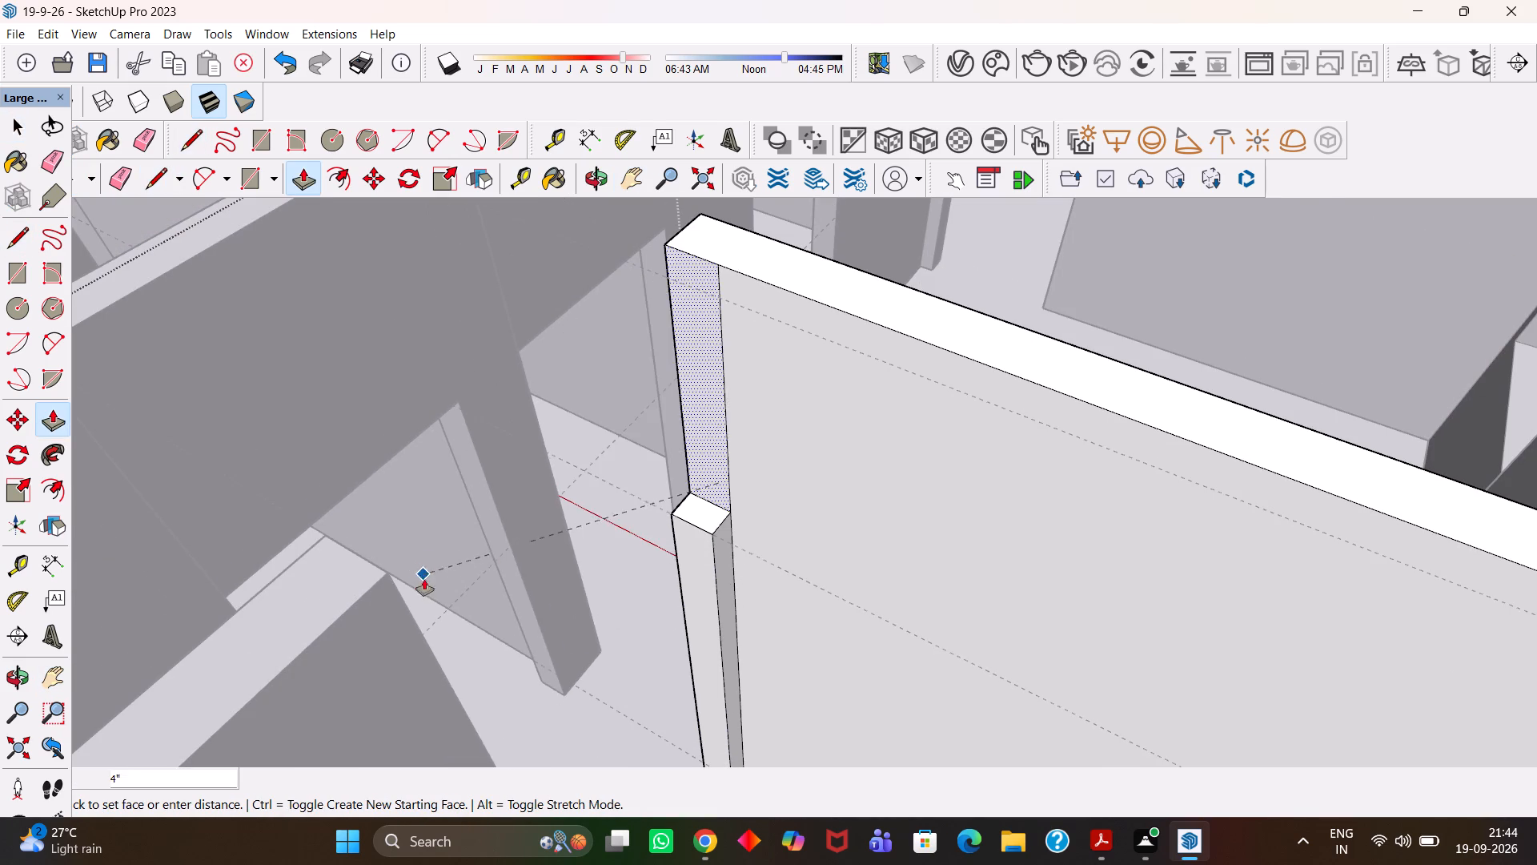
pyautogui.click(399, 591)
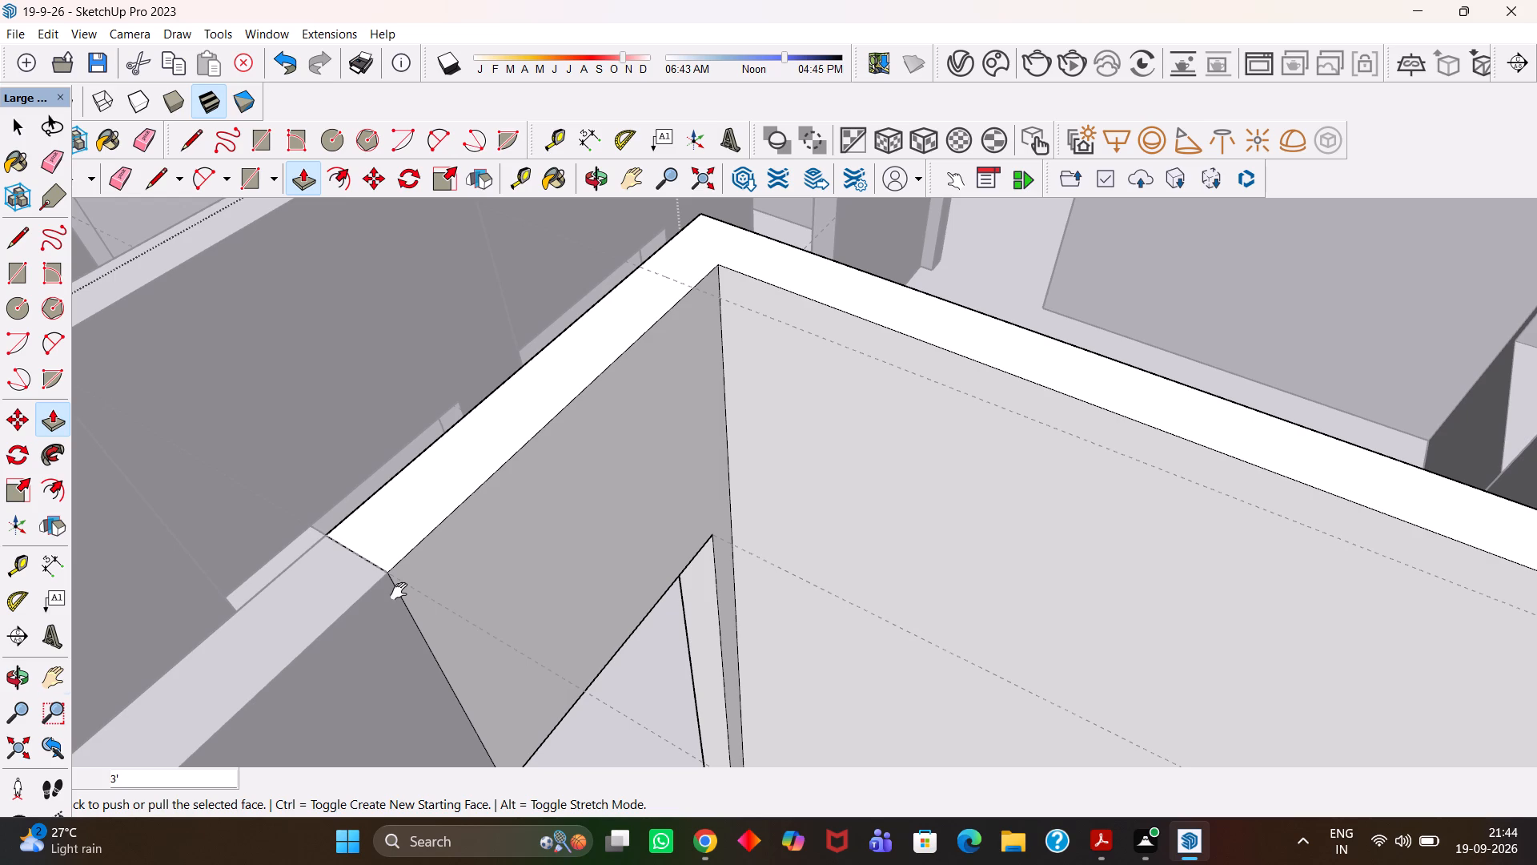
pyautogui.press('h')
pyautogui.press('h')
pyautogui.scroll(-19, 588, 550)
pyautogui.press('h')
pyautogui.press('h')
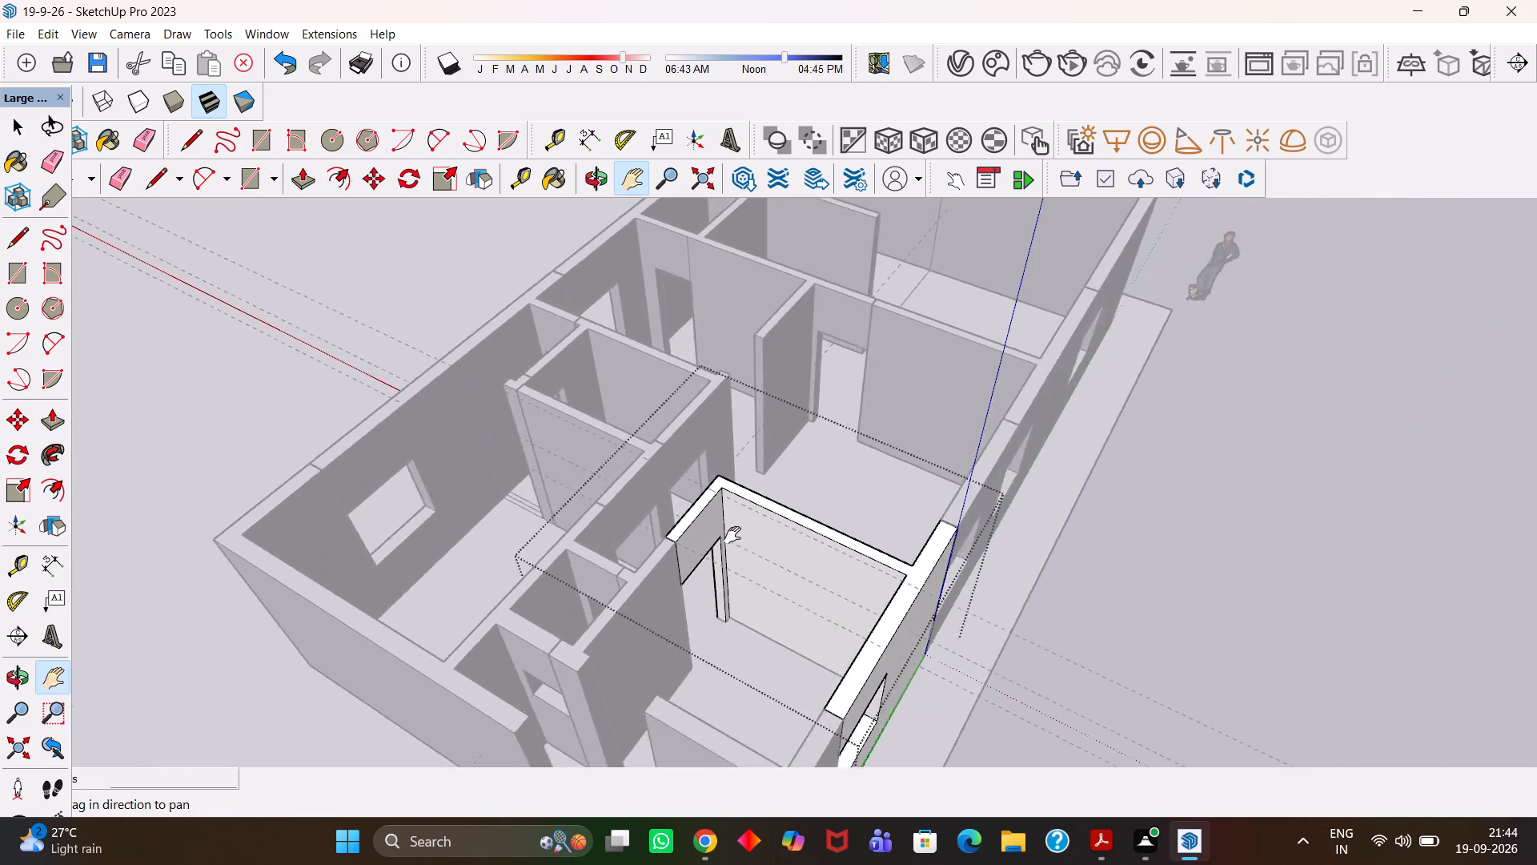
pyautogui.scroll(-11, 732, 535)
pyautogui.moveTo(838, 485); pyautogui.dragTo(738, 508, button='middle')
pyautogui.scroll(1, 738, 508)
pyautogui.press('space')
pyautogui.click(1108, 544)
# Examine the whole house model from above to review the walls and openings.
pyautogui.scroll(3, 881, 501)
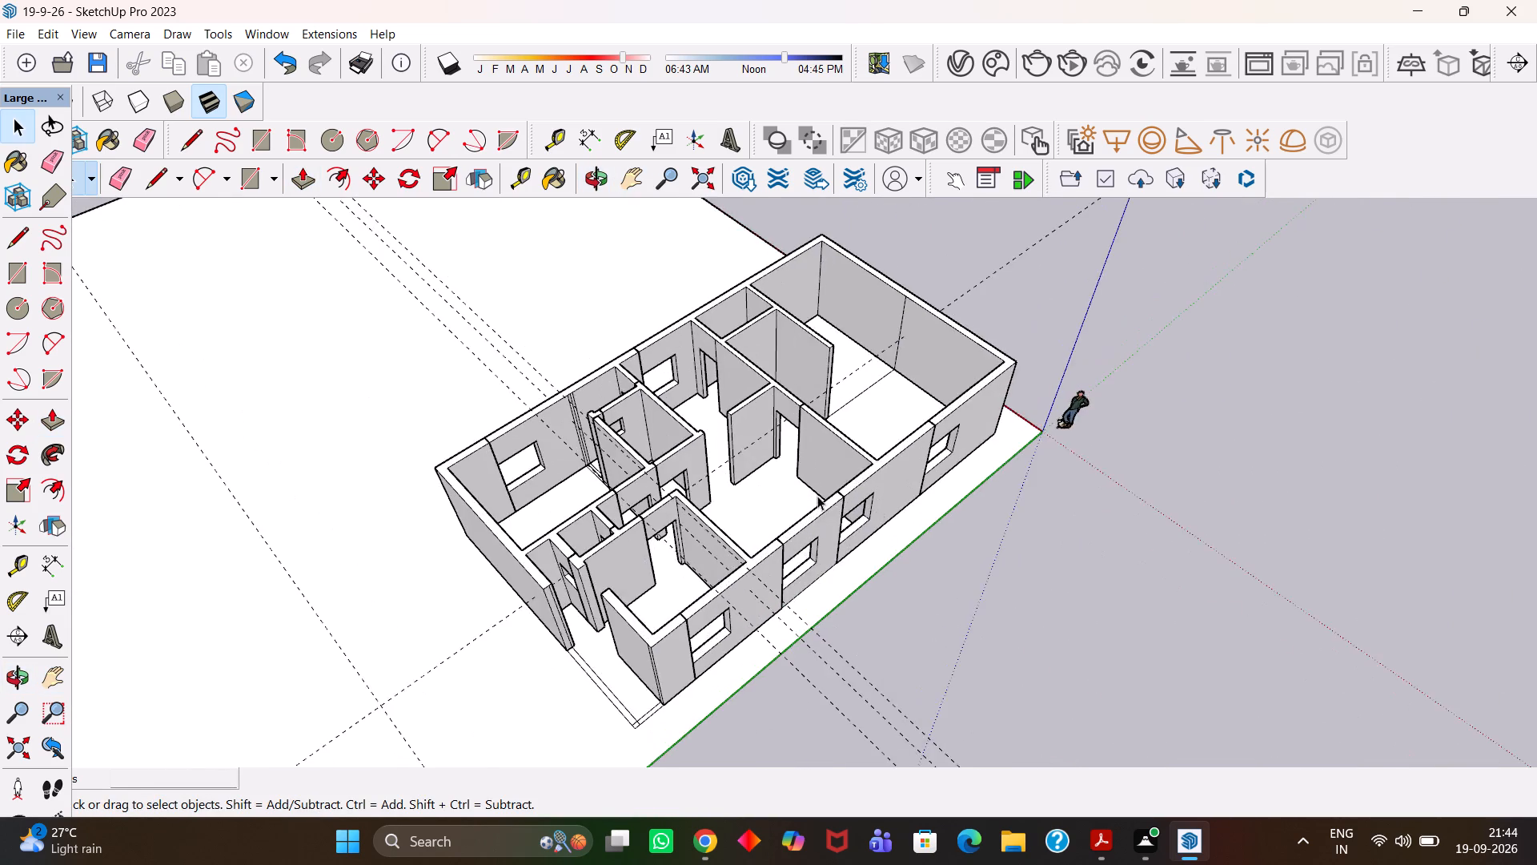
pyautogui.scroll(4, 817, 496)
pyautogui.moveTo(841, 518); pyautogui.dragTo(870, 513, button='middle')
pyautogui.scroll(-8, 870, 513)
pyautogui.press('h')
pyautogui.moveTo(658, 544); pyautogui.dragTo(751, 545, button='middle')
pyautogui.scroll(4, 751, 545)
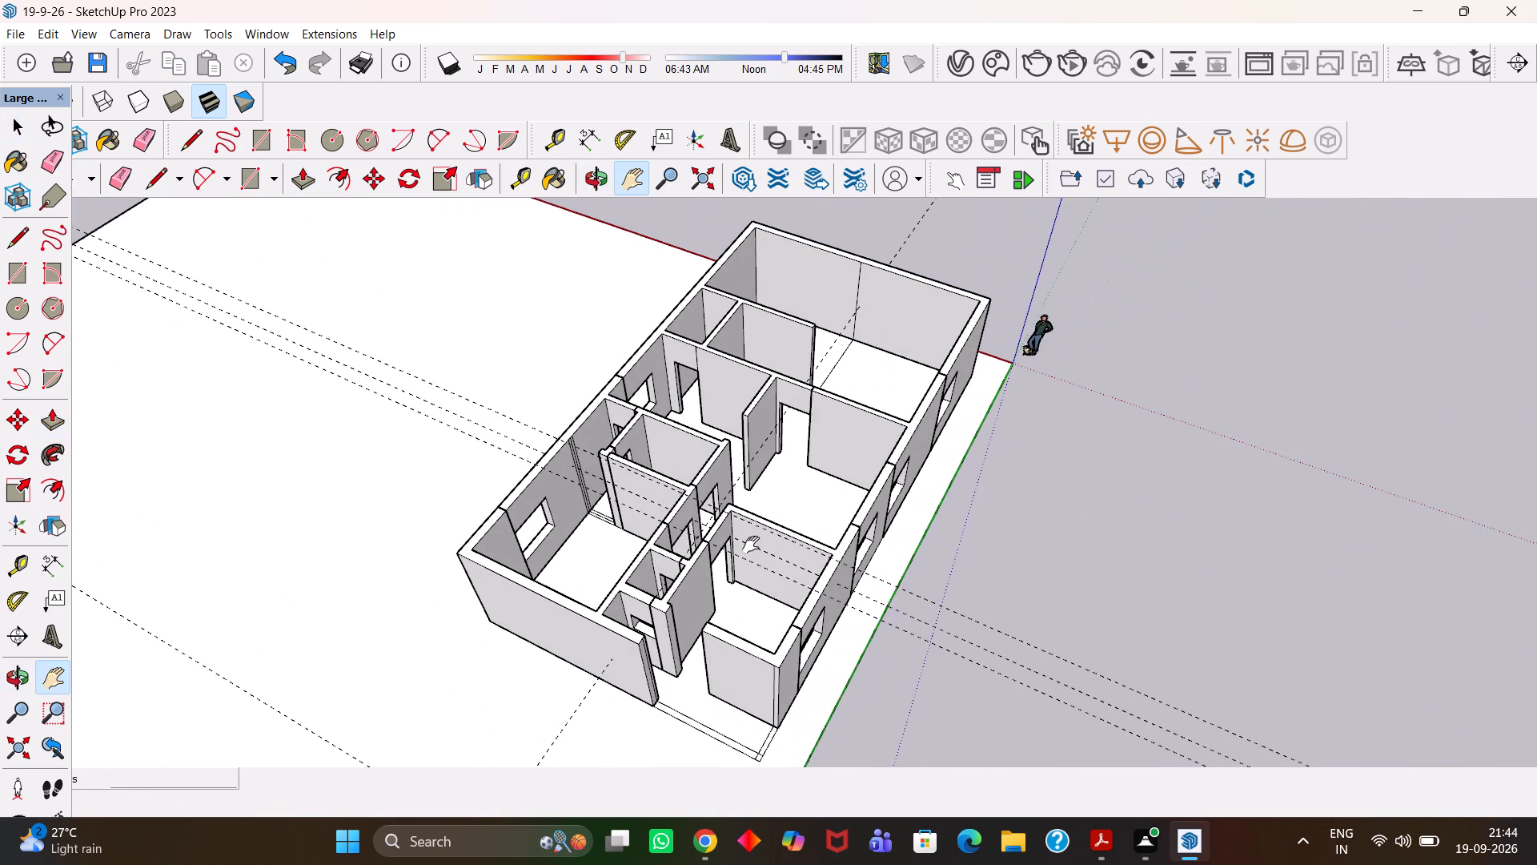
# Save the house model.
pyautogui.hotkey('ctrl', 's')
# Erase the parallel construction guides that run crosswise through the house and extend past its long side wall.
pyautogui.scroll(4, 803, 544)
pyautogui.scroll(-8, 803, 544)
pyautogui.press('h')
pyautogui.scroll(4, 718, 569)
pyautogui.moveTo(764, 578); pyautogui.dragTo(812, 582, button='middle')
pyautogui.press('h')
pyautogui.scroll(-4, 812, 582)
pyautogui.moveTo(801, 581); pyautogui.dragTo(877, 584, button='middle')
pyautogui.scroll(2, 877, 584)
pyautogui.press('e')
pyautogui.moveTo(1040, 545); pyautogui.dragTo(1024, 625)
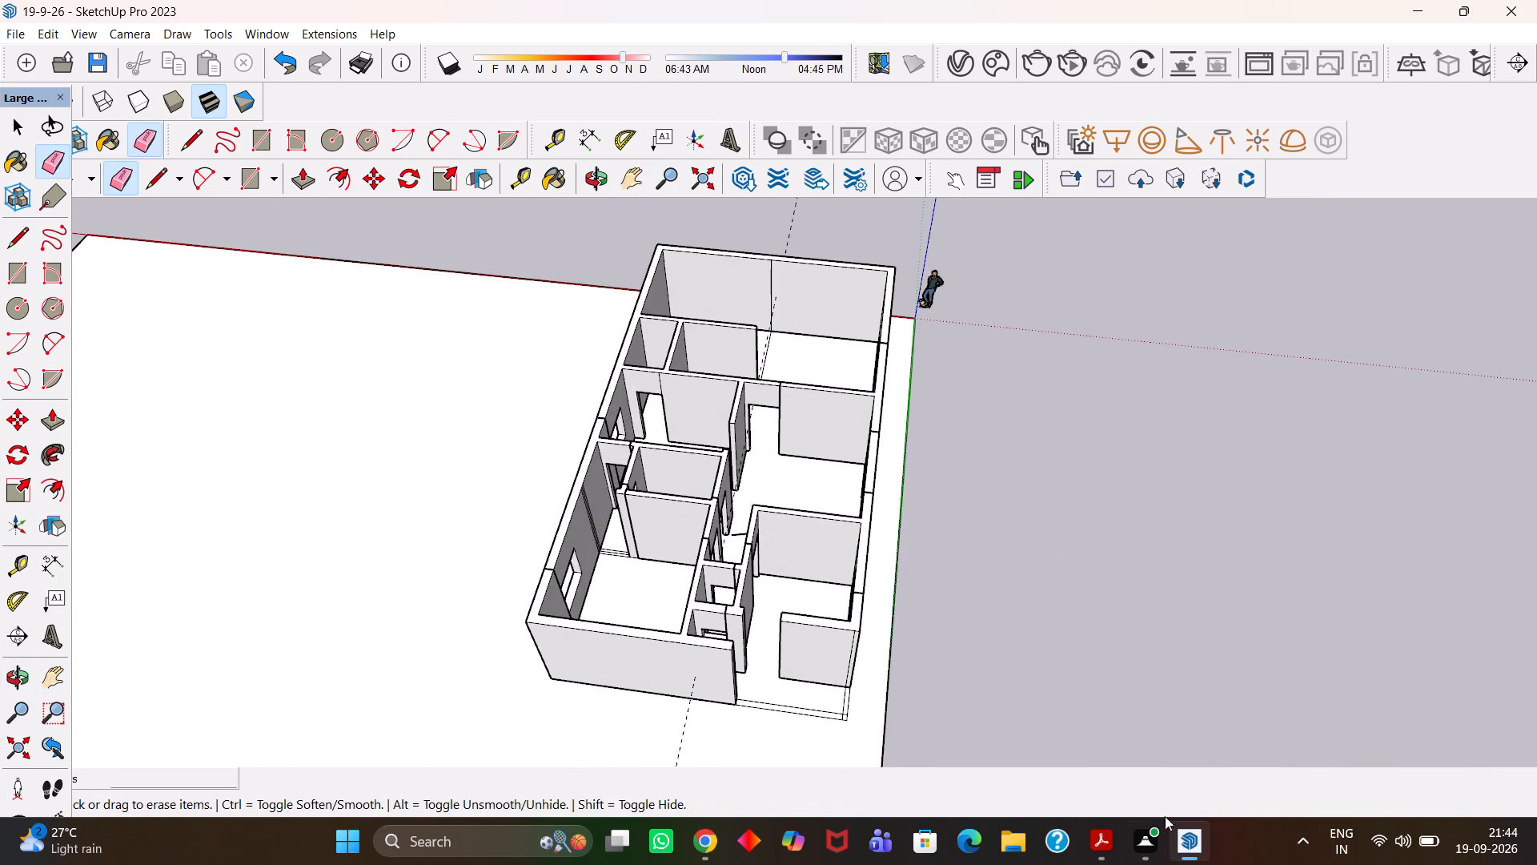
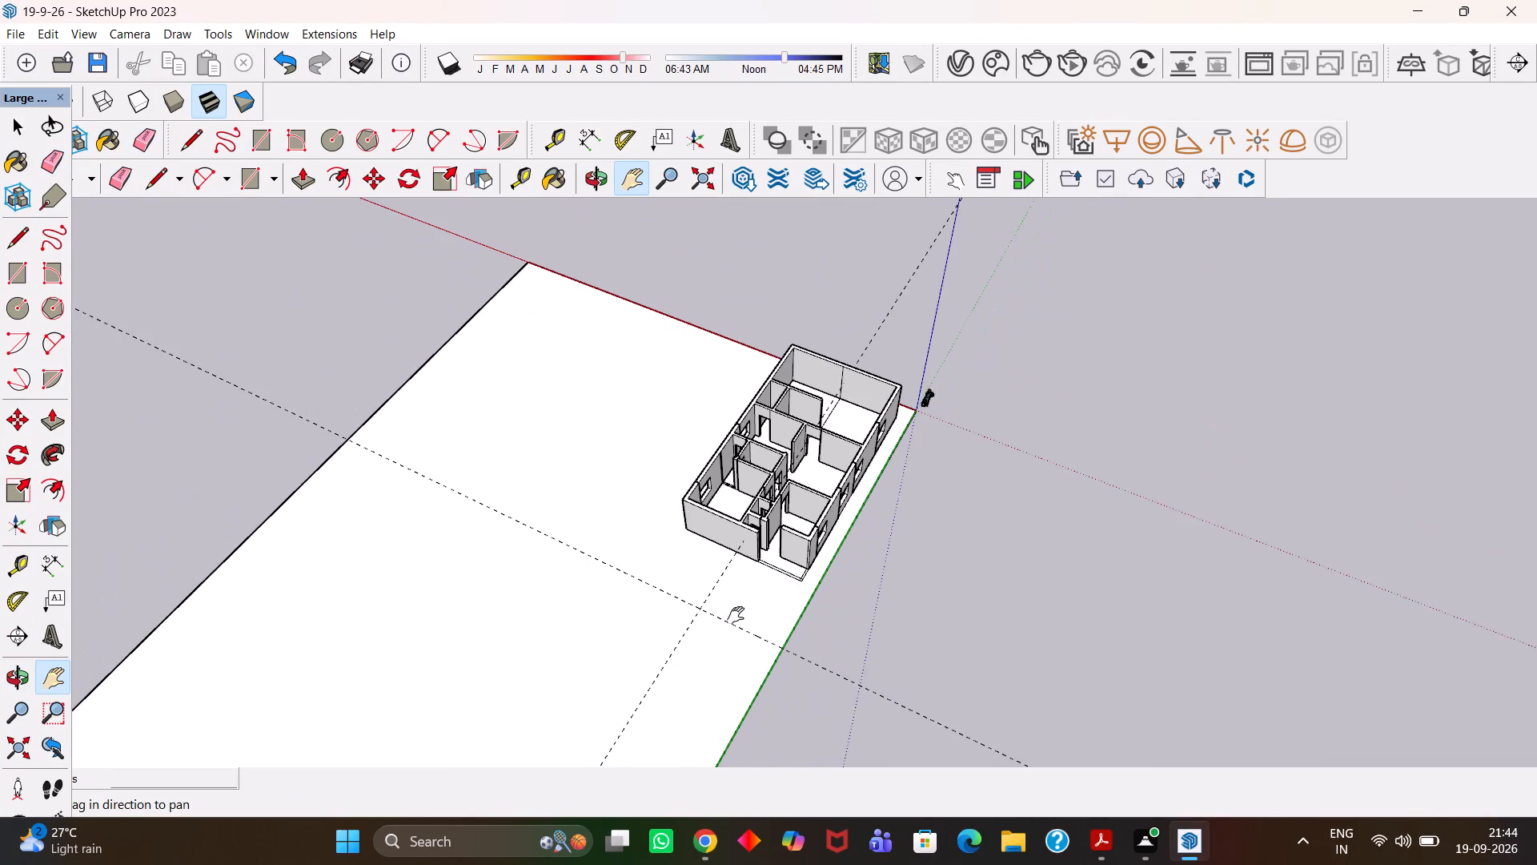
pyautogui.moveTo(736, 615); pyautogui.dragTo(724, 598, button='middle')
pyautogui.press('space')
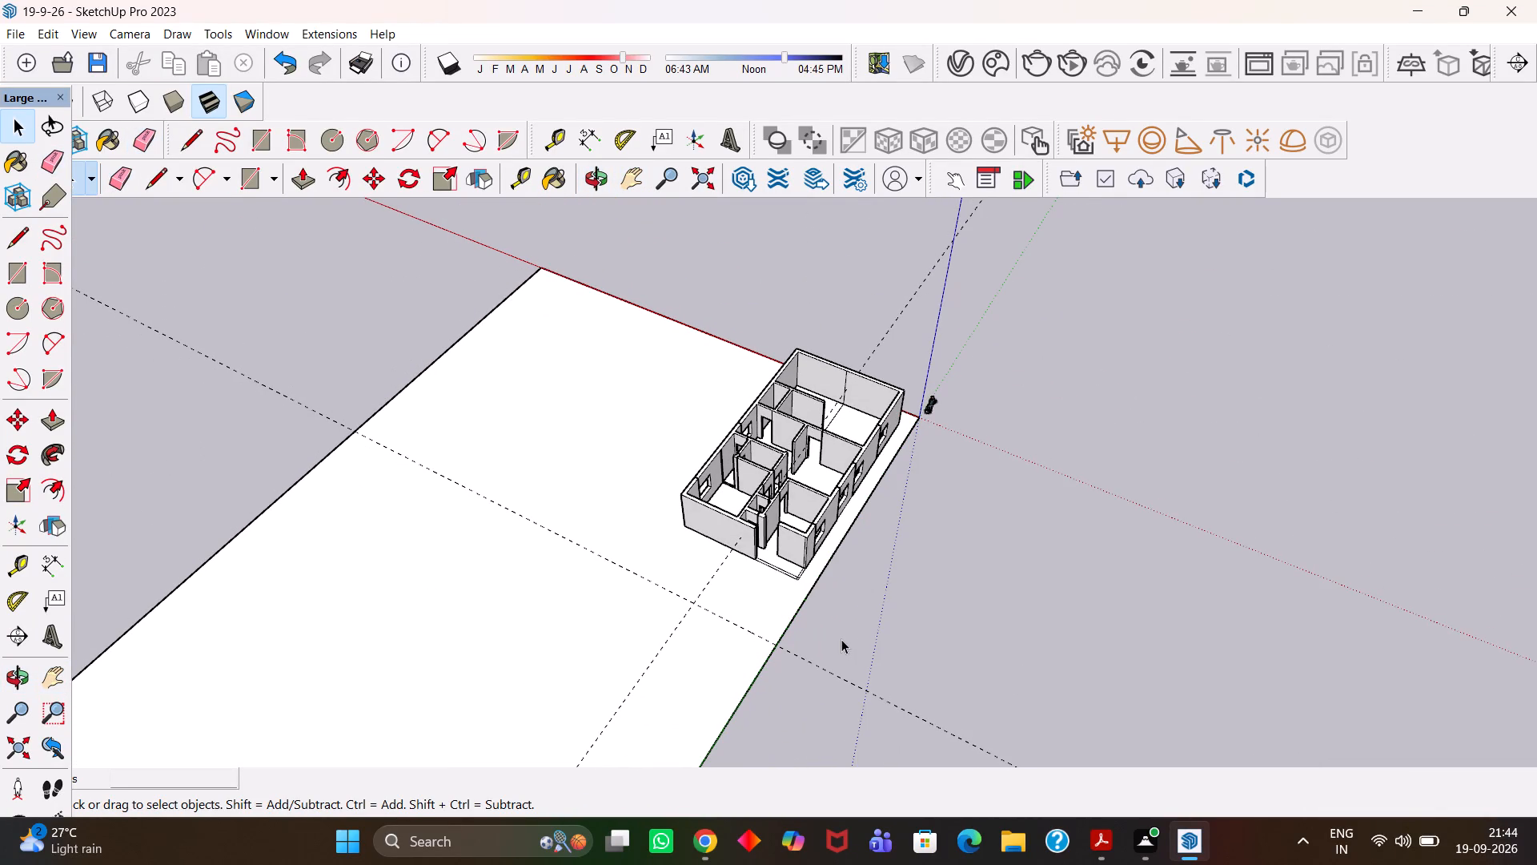
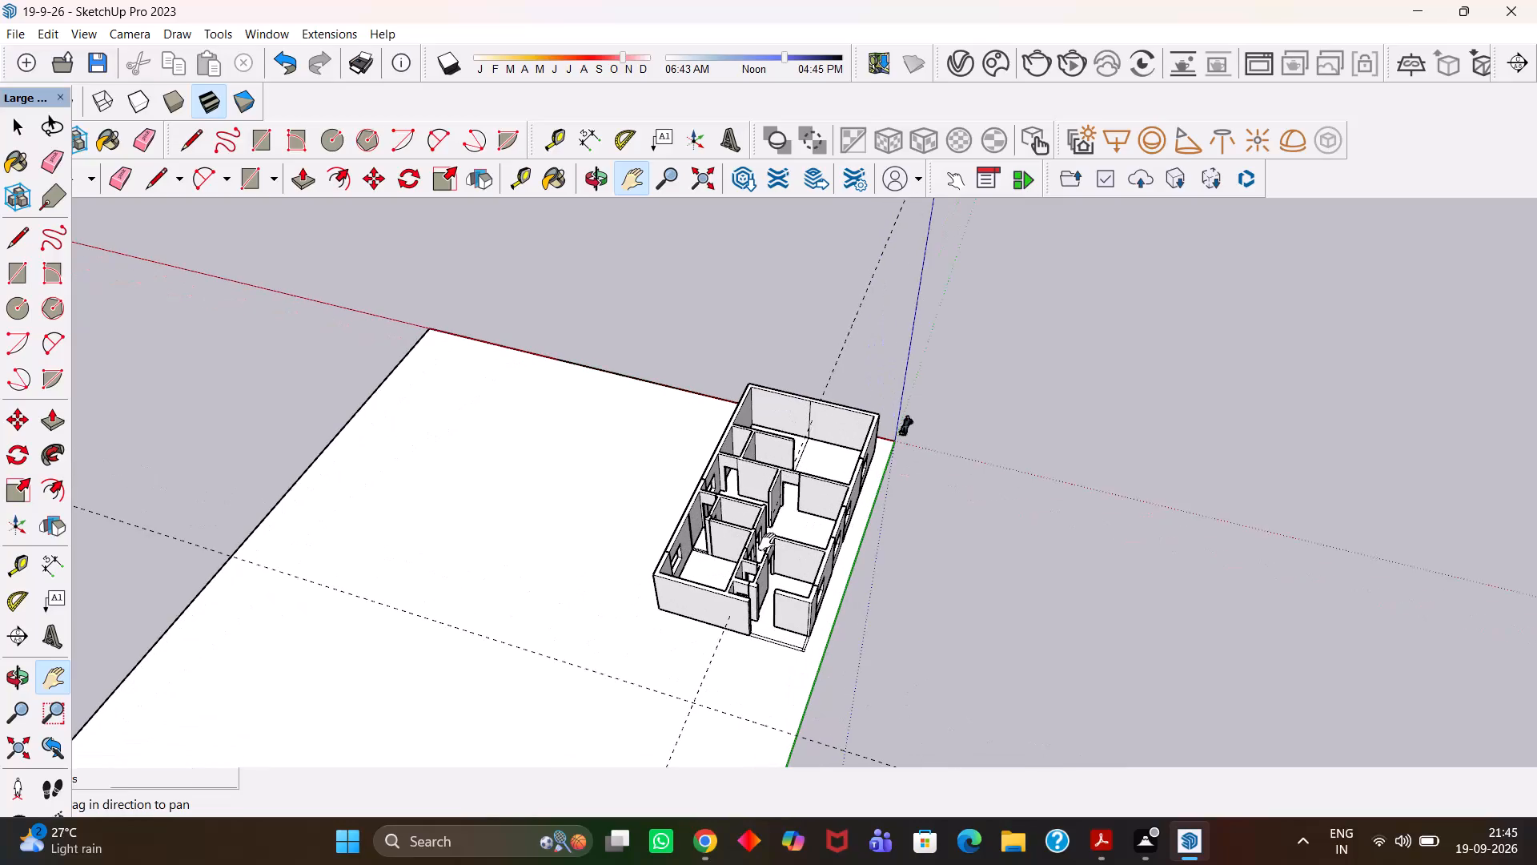
# Save the model.
pyautogui.hotkey('ctrl', 's')
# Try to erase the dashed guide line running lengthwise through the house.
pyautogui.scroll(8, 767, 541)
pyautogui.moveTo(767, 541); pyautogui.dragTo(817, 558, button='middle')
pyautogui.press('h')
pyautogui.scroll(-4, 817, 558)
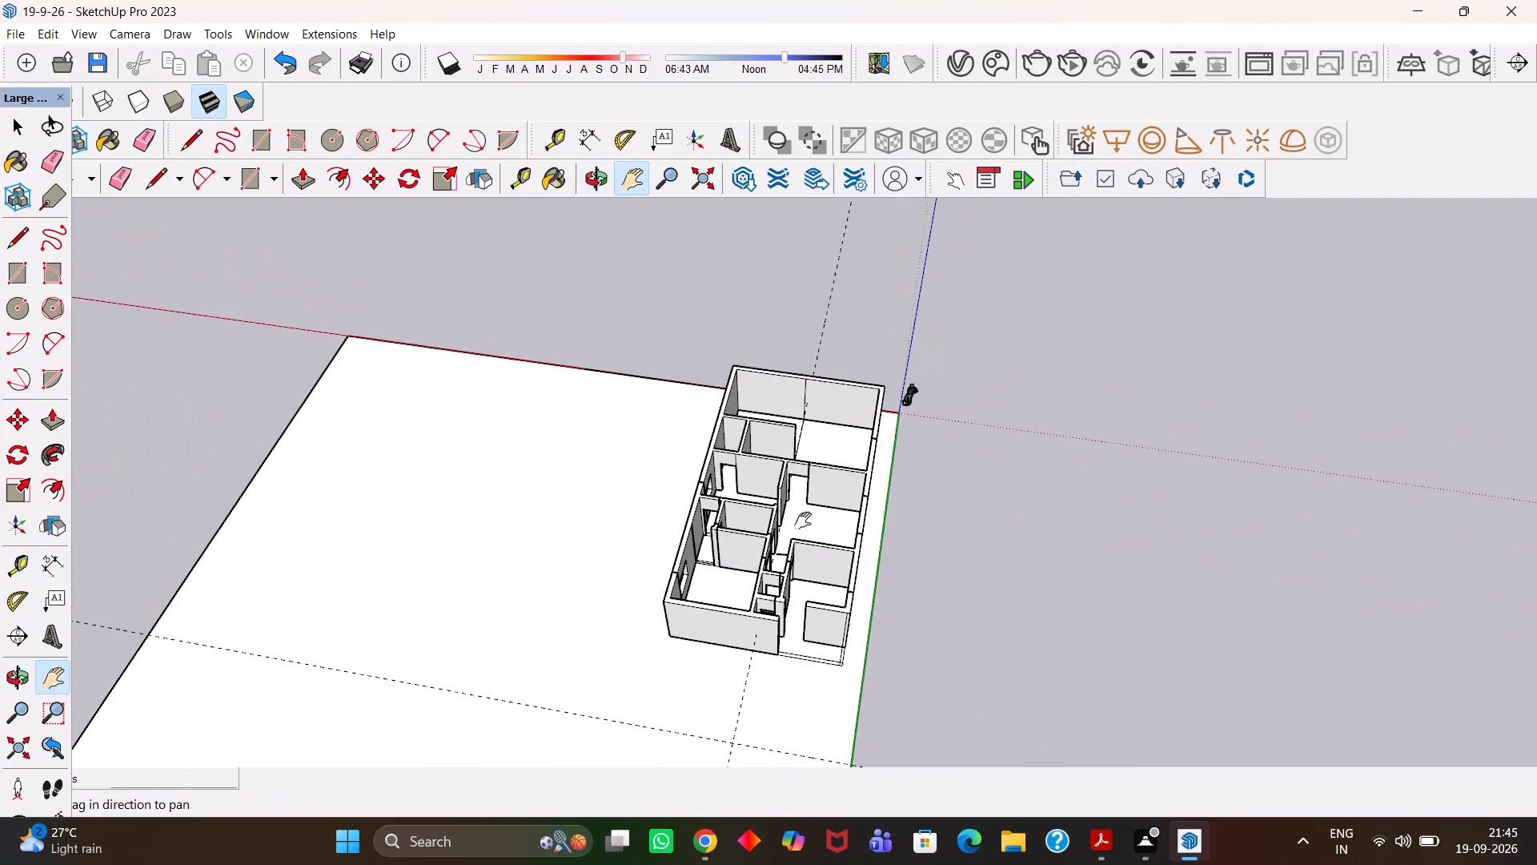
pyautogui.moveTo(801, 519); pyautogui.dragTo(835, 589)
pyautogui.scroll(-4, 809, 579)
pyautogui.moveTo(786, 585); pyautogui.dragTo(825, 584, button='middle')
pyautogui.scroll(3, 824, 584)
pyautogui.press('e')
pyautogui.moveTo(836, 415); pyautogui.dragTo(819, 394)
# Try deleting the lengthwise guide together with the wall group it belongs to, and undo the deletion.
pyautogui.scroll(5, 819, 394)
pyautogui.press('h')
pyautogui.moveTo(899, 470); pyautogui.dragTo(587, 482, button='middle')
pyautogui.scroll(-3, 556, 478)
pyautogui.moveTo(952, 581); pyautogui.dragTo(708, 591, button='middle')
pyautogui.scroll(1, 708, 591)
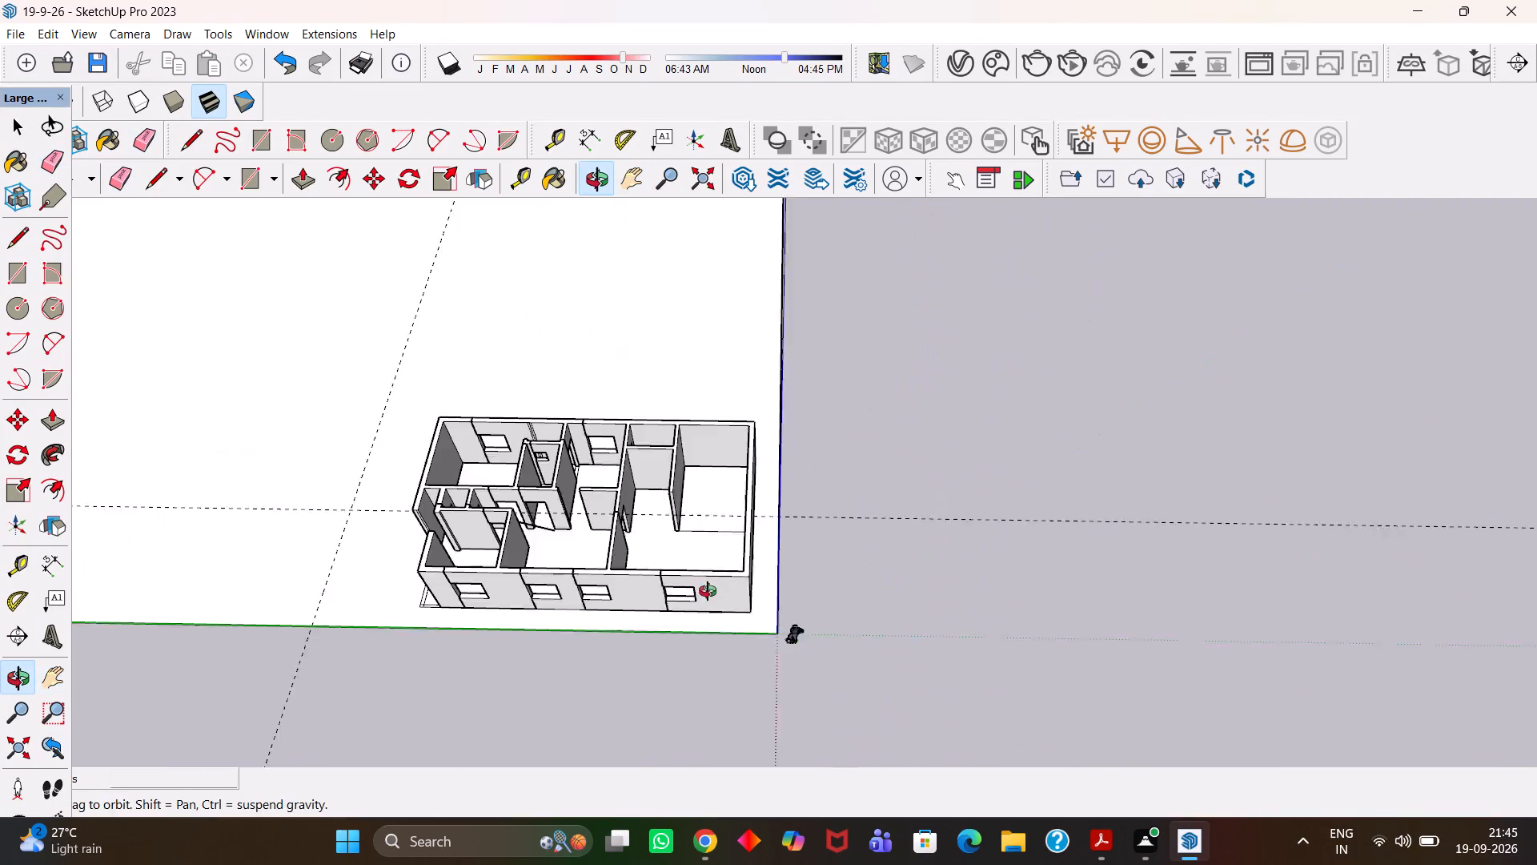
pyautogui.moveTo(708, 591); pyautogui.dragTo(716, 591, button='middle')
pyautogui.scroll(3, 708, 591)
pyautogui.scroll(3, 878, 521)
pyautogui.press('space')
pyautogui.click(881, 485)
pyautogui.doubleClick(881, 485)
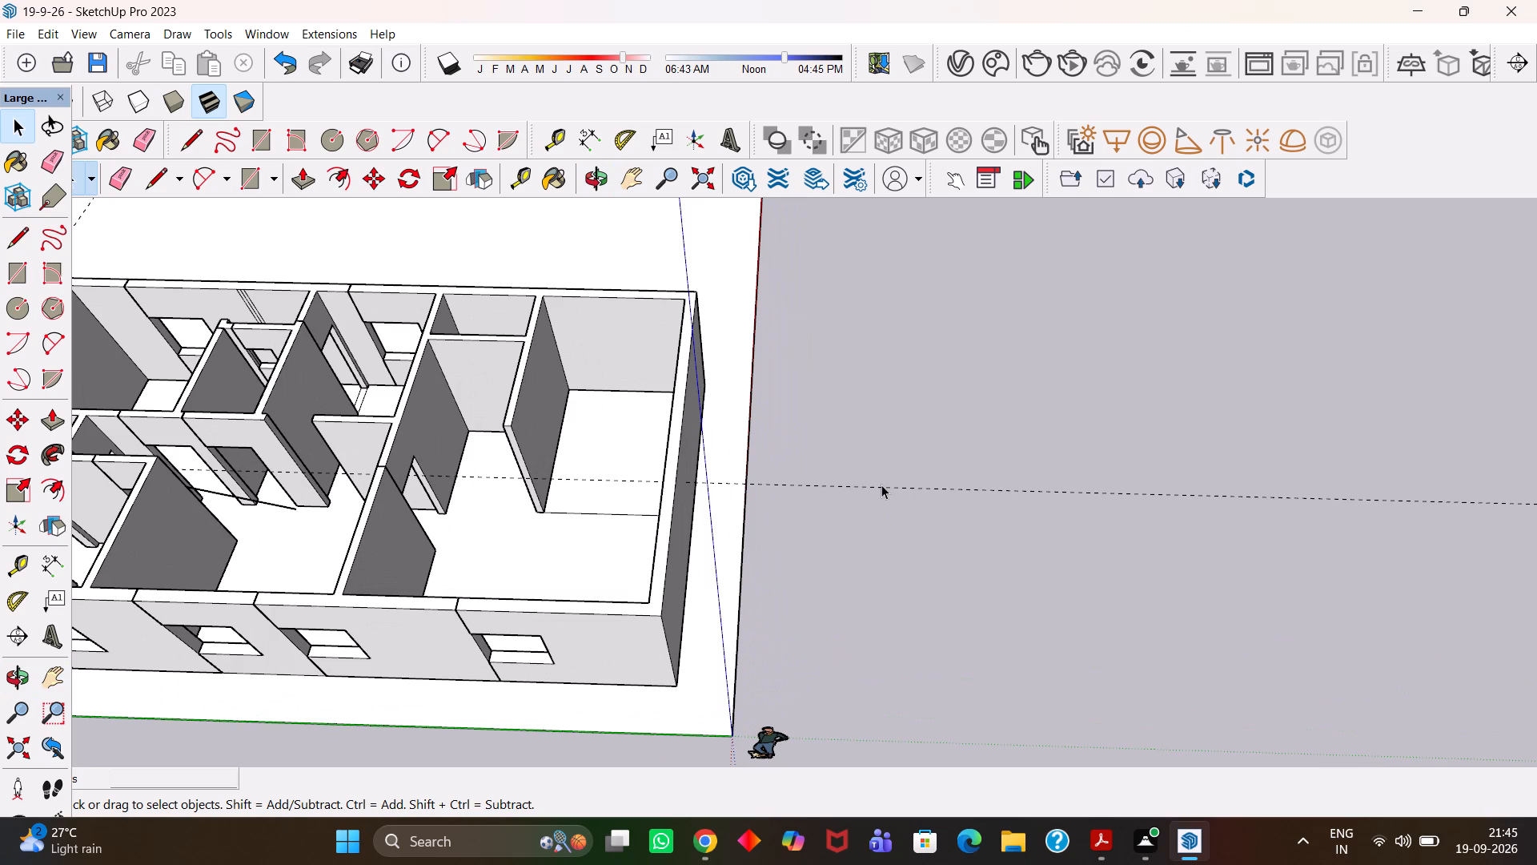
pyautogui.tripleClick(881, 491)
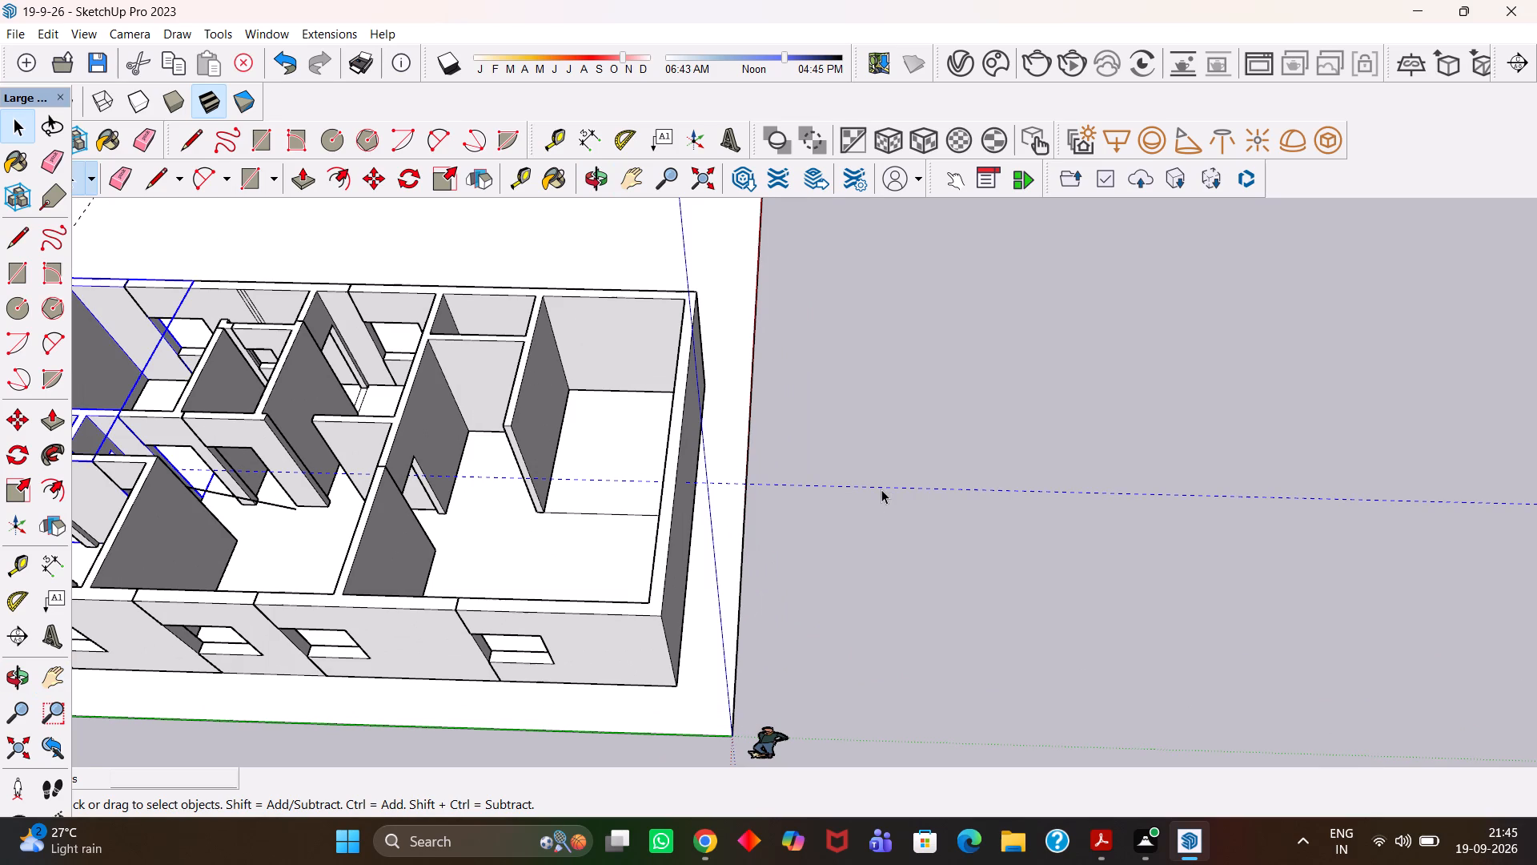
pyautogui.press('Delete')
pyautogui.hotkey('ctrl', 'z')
# Open the wall group containing the lengthwise guide, delete only the guide line, and close the group.
pyautogui.scroll(2, 881, 489)
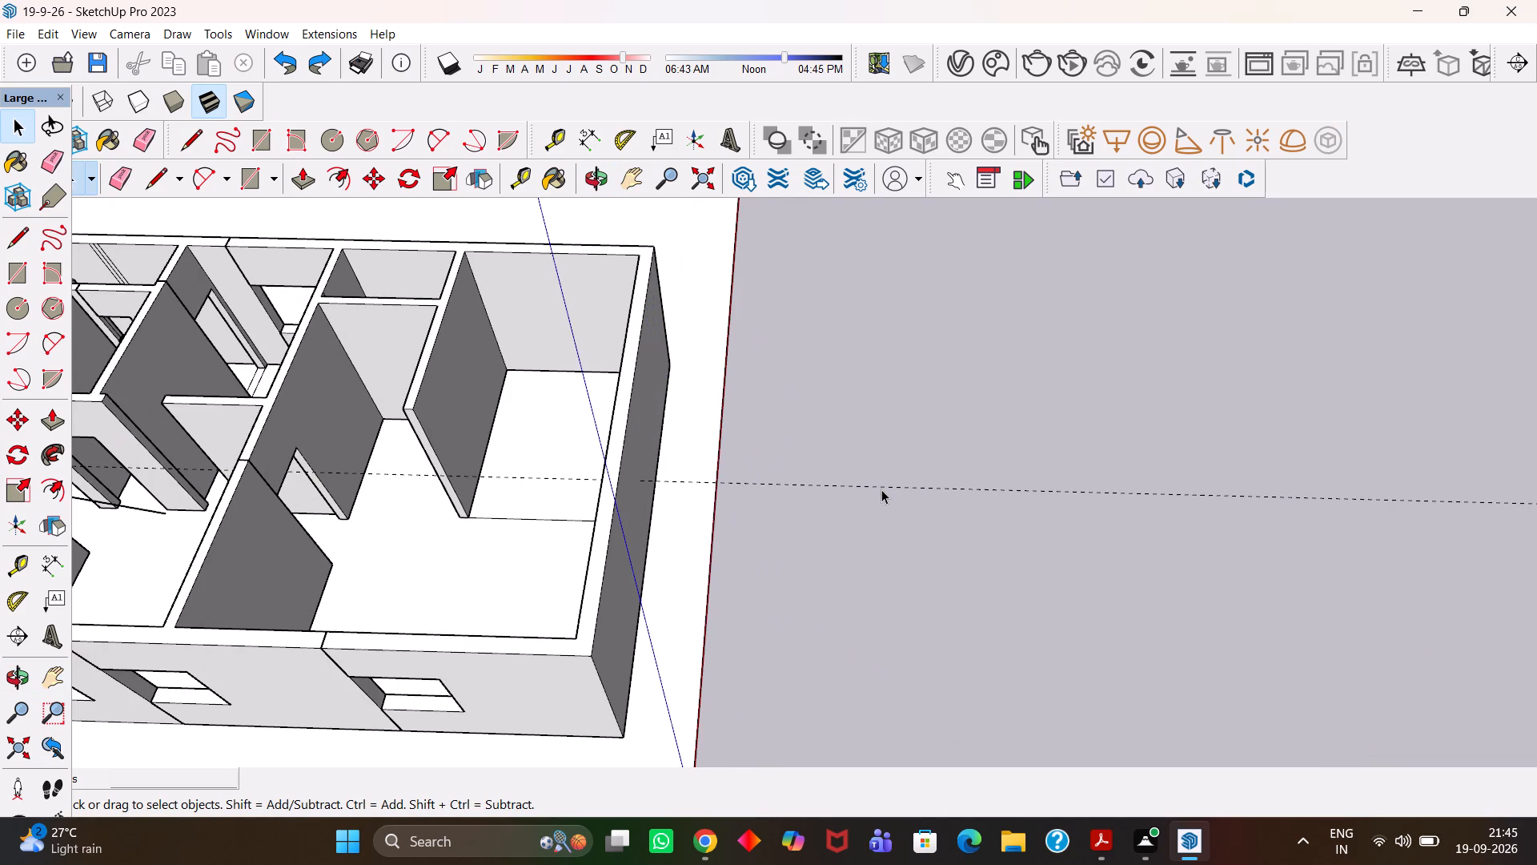
pyautogui.click(881, 489)
pyautogui.doubleClick(881, 489)
pyautogui.scroll(-8, 881, 489)
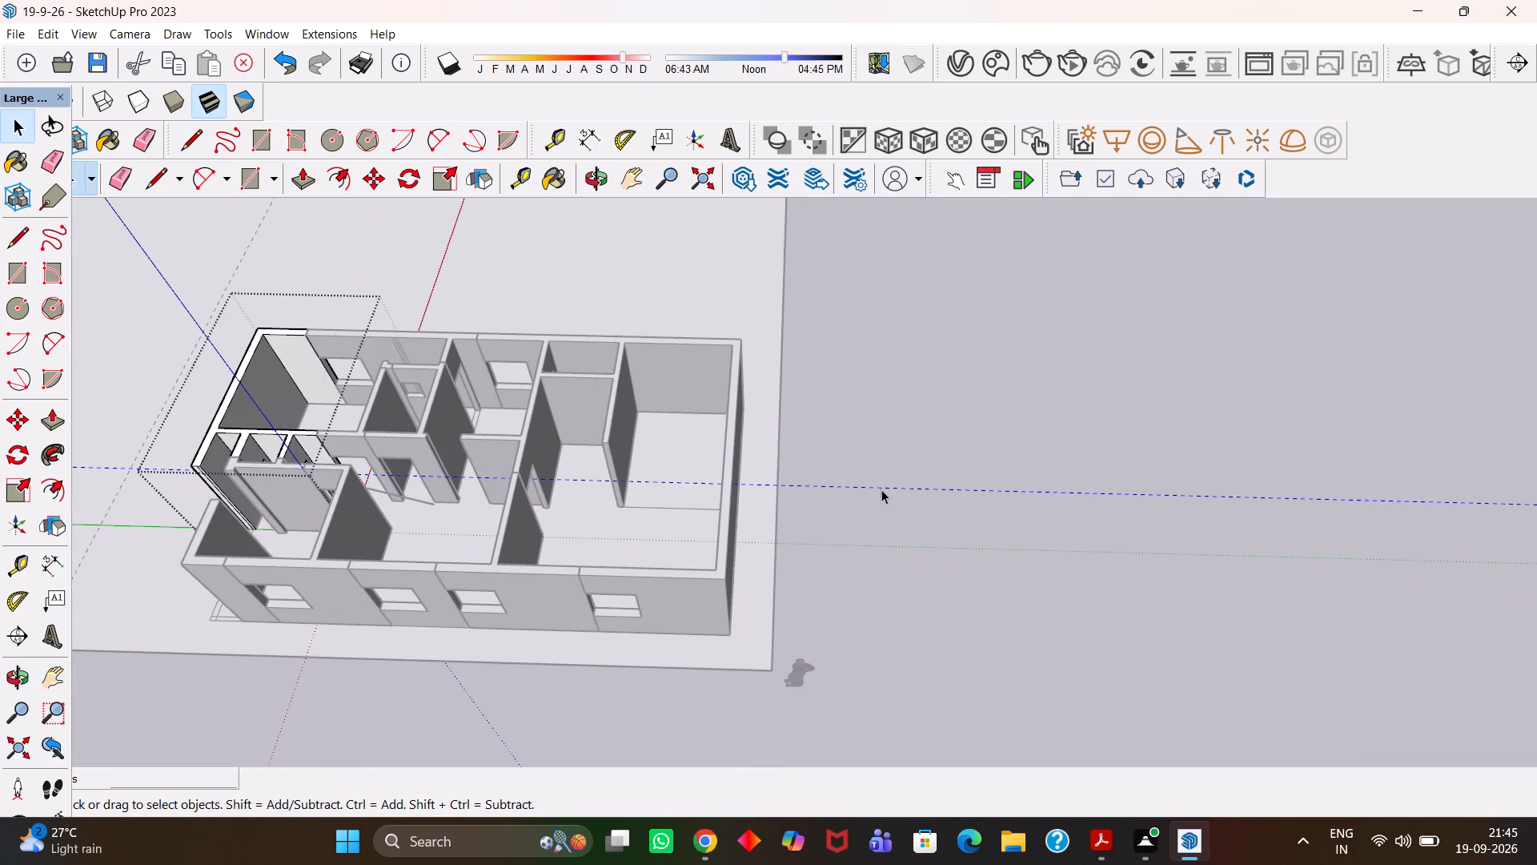
pyautogui.press('Delete')
pyautogui.click(937, 489)
# Erase the remaining dashed guide line that crosses the base plane beyond the end of the house.
pyautogui.scroll(-5, 944, 496)
pyautogui.press('h')
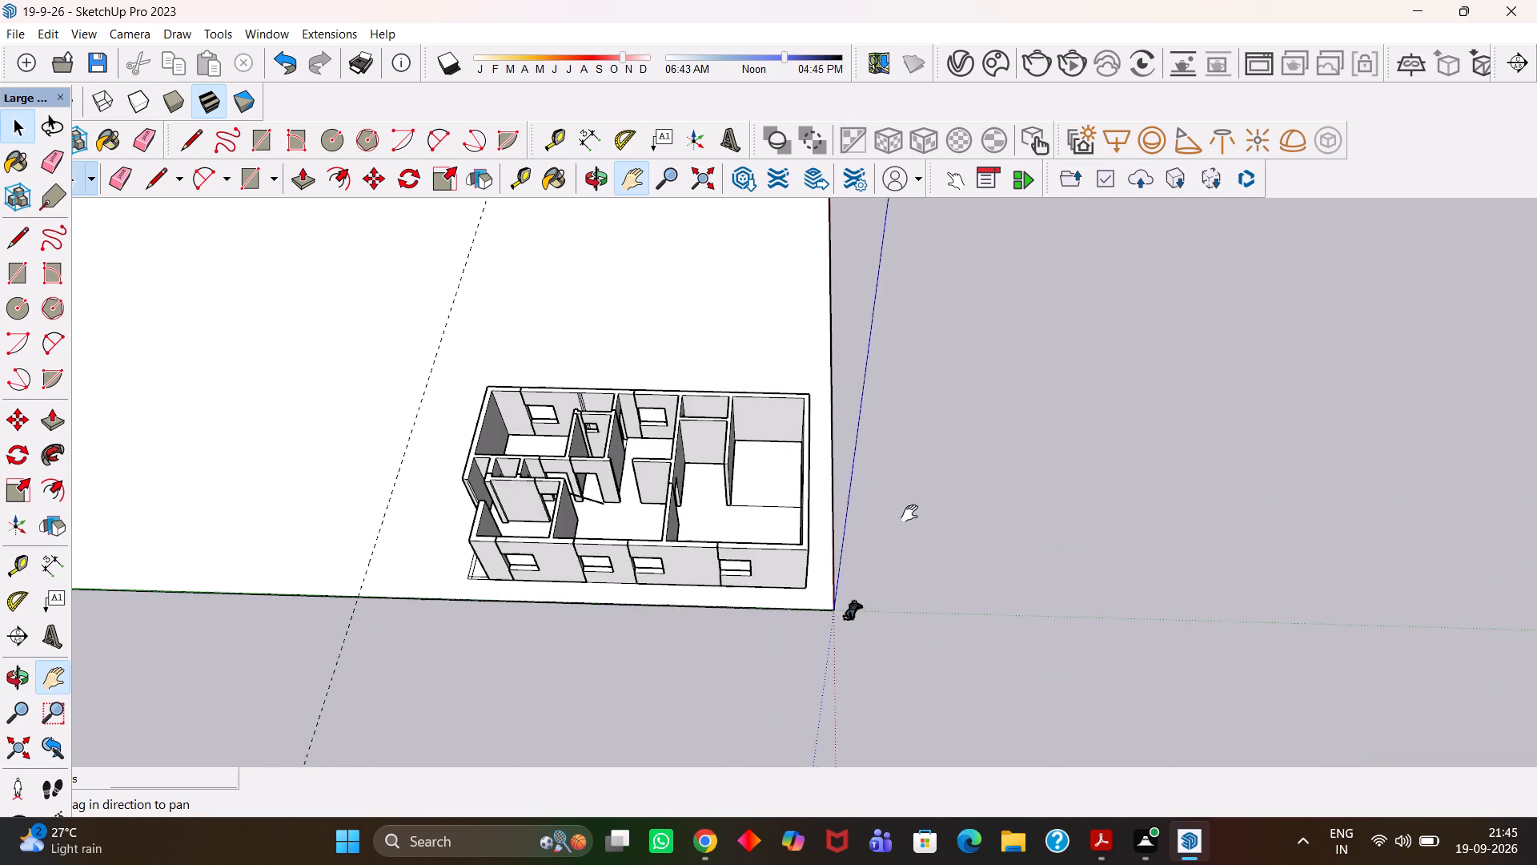
pyautogui.moveTo(688, 484); pyautogui.dragTo(973, 518)
pyautogui.scroll(4, 719, 509)
pyautogui.press('e')
pyautogui.moveTo(672, 512); pyautogui.dragTo(632, 519)
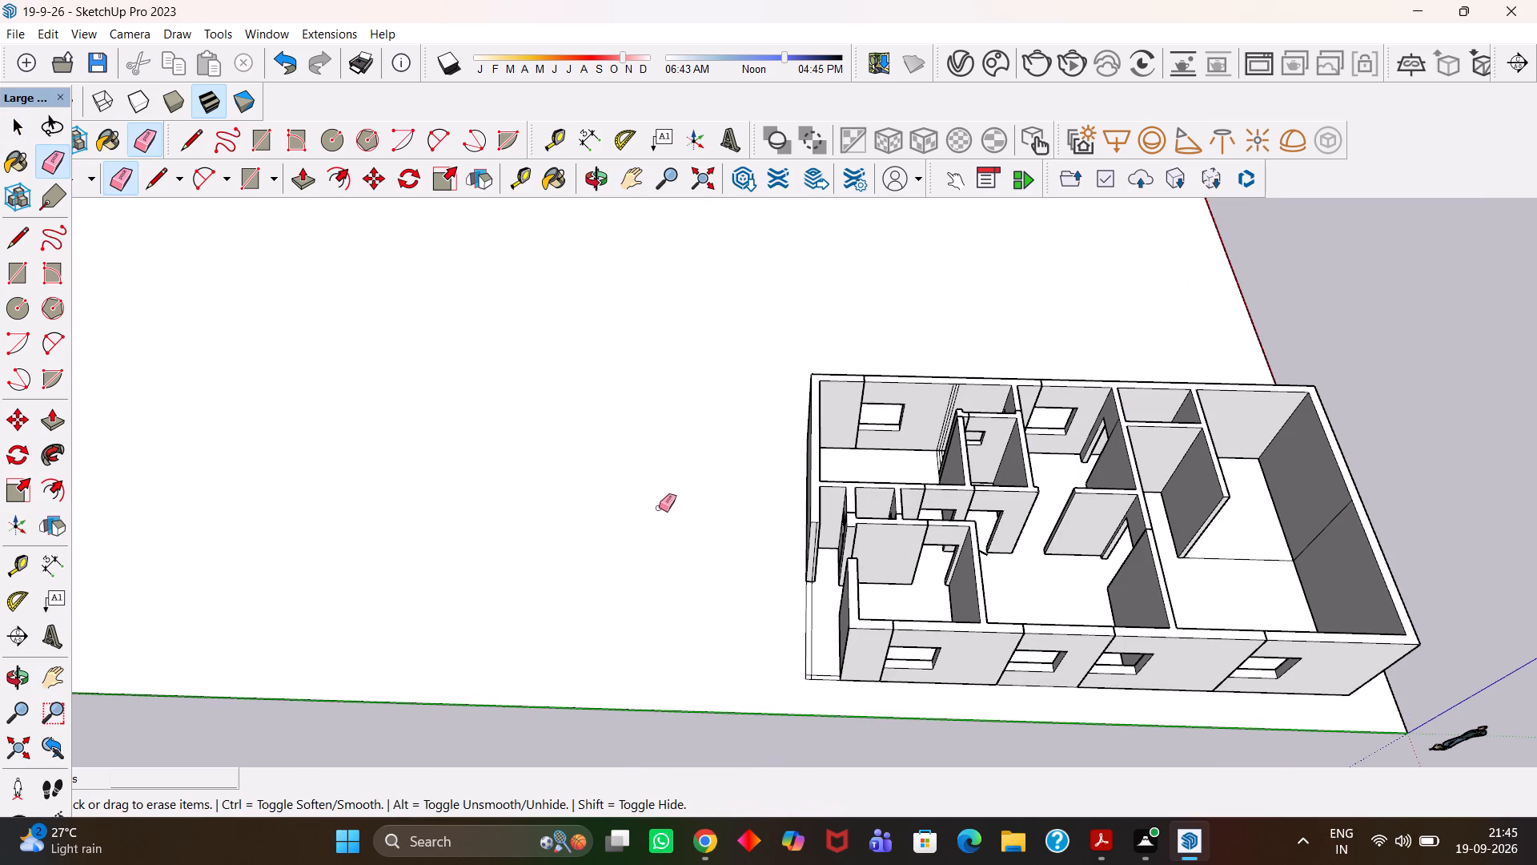
# Delete the stray line on the floor beside the interior door openings from inside its wall group, and close the group.
pyautogui.scroll(-7, 664, 508)
pyautogui.press('h')
pyautogui.scroll(7, 829, 553)
pyautogui.press('h')
pyautogui.moveTo(985, 553); pyautogui.dragTo(728, 559)
pyautogui.scroll(3, 847, 521)
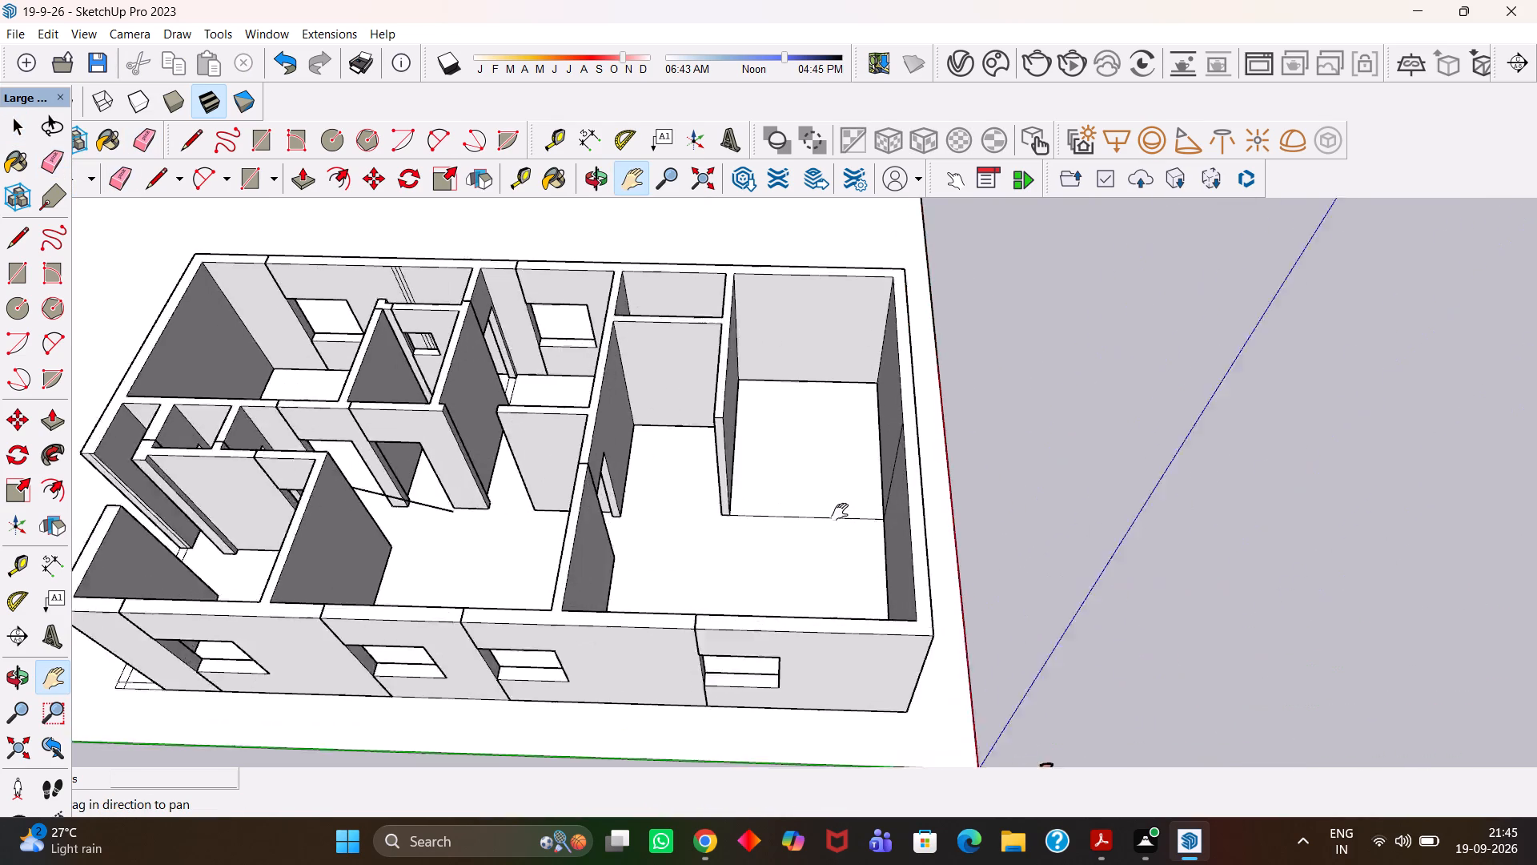
pyautogui.scroll(1, 840, 512)
pyautogui.scroll(-5, 824, 500)
pyautogui.moveTo(720, 445); pyautogui.dragTo(728, 597, button='middle')
pyautogui.scroll(4, 753, 591)
pyautogui.press('h')
pyautogui.moveTo(550, 473); pyautogui.dragTo(867, 530)
pyautogui.scroll(4, 680, 517)
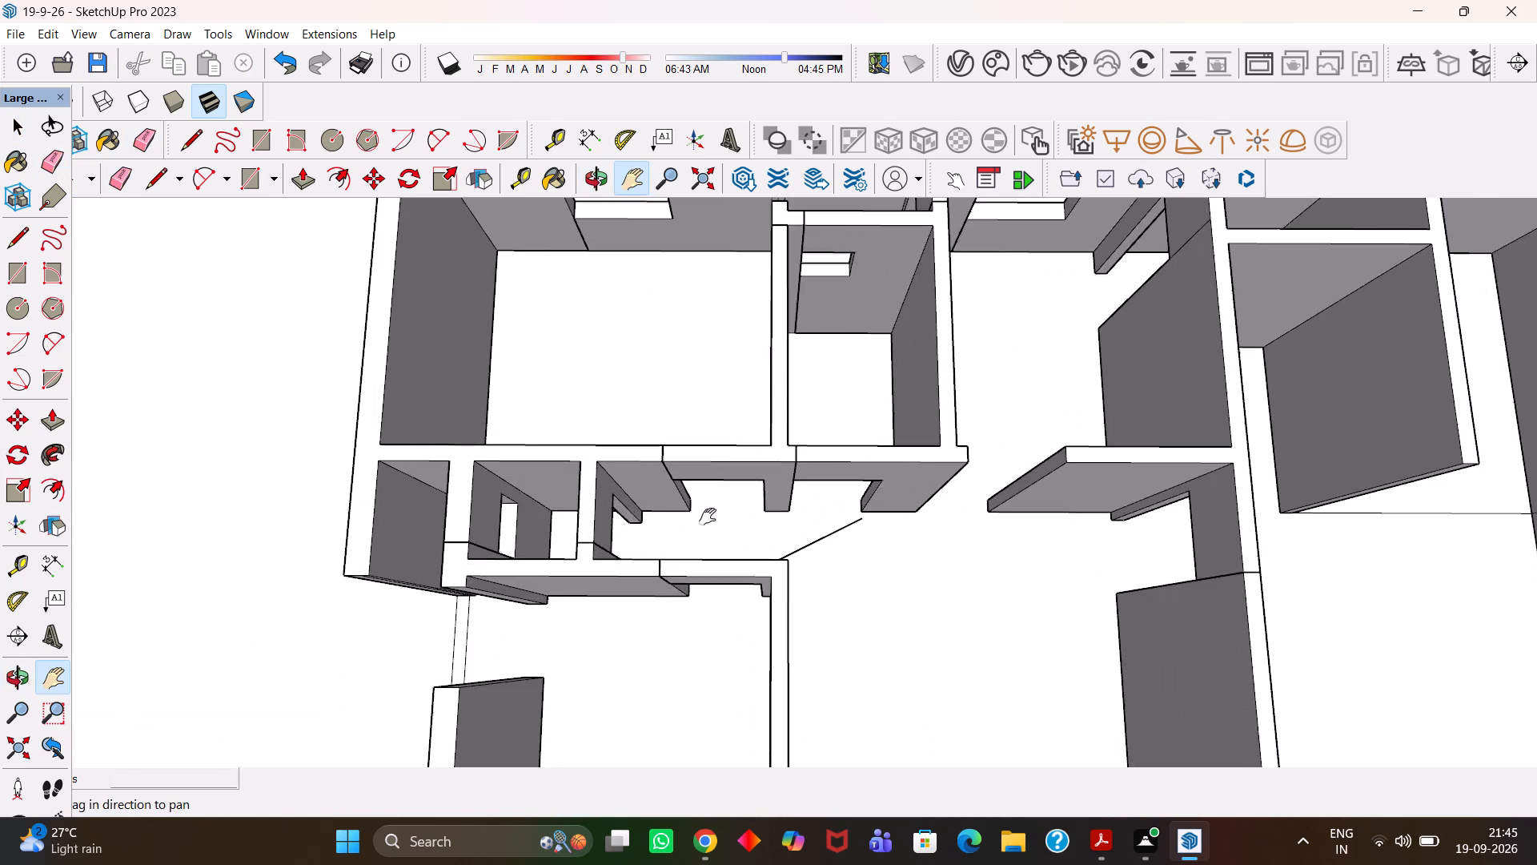
pyautogui.scroll(3, 708, 517)
pyautogui.moveTo(529, 515); pyautogui.dragTo(495, 509, button='middle')
pyautogui.scroll(1, 495, 509)
pyautogui.moveTo(879, 605); pyautogui.dragTo(560, 449, button='middle')
pyautogui.moveTo(744, 514); pyautogui.dragTo(795, 593)
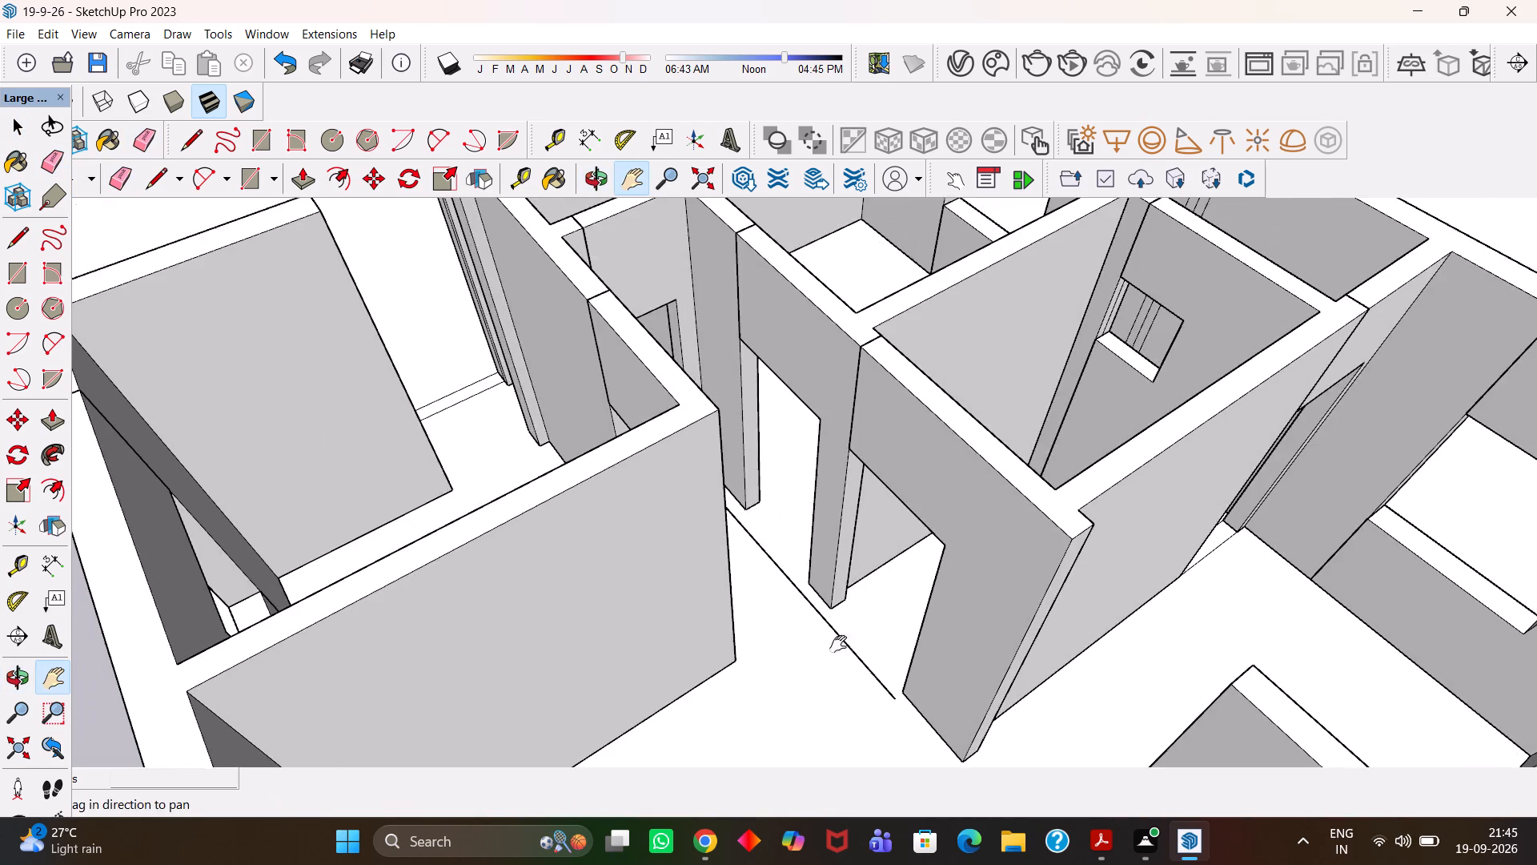
pyautogui.moveTo(851, 656); pyautogui.dragTo(813, 667, button='middle')
pyautogui.scroll(-1, 812, 671)
pyautogui.scroll(4, 811, 672)
pyautogui.press('space')
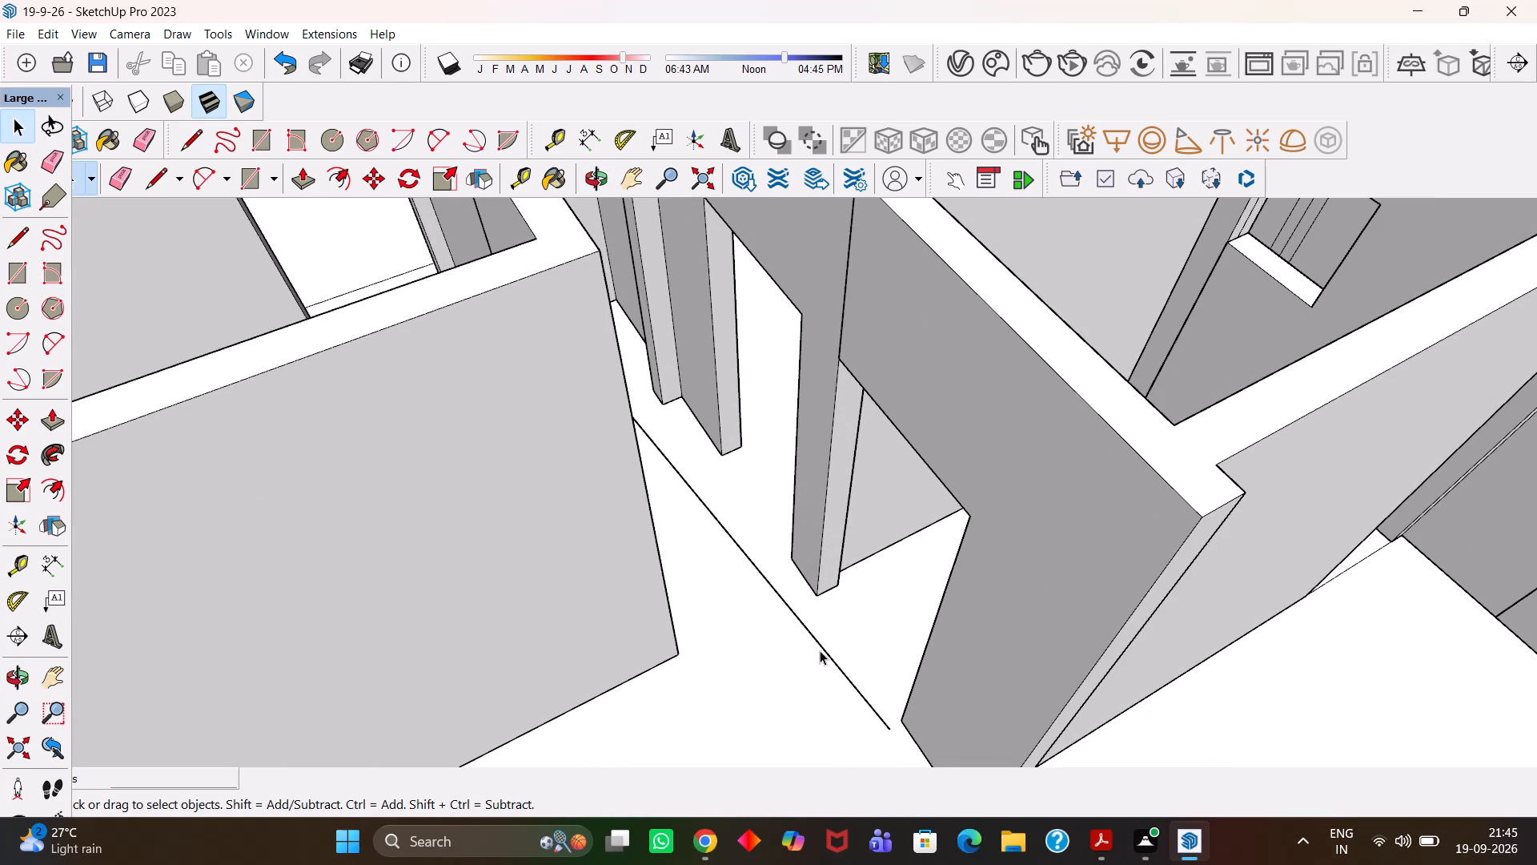
pyautogui.click(820, 650)
pyautogui.click(823, 649)
pyautogui.click(823, 649)
pyautogui.click(824, 649)
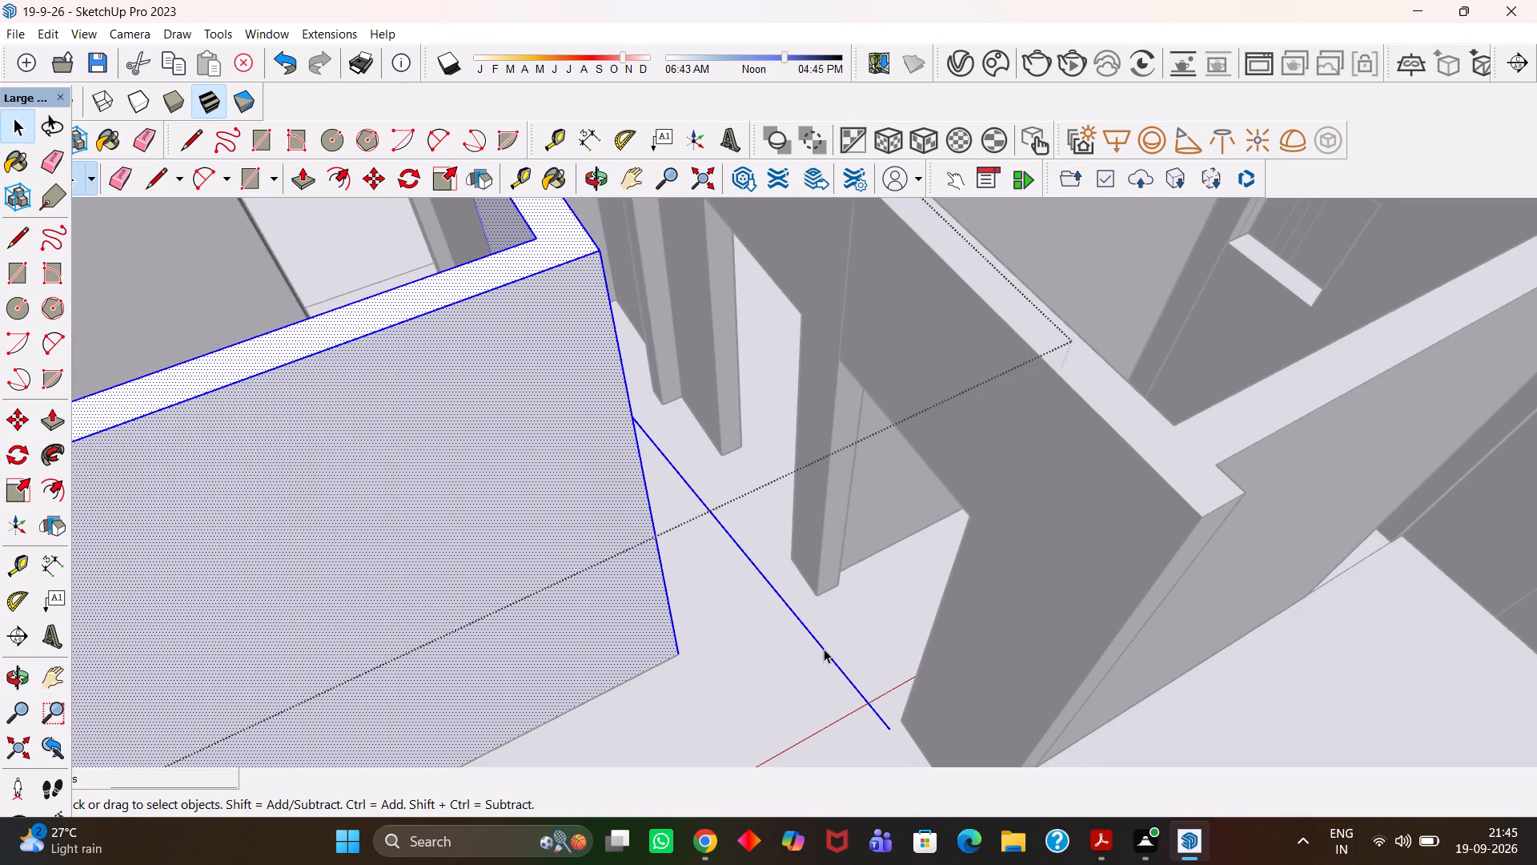
pyautogui.click(824, 649)
pyautogui.click(824, 649)
pyautogui.click(824, 649)
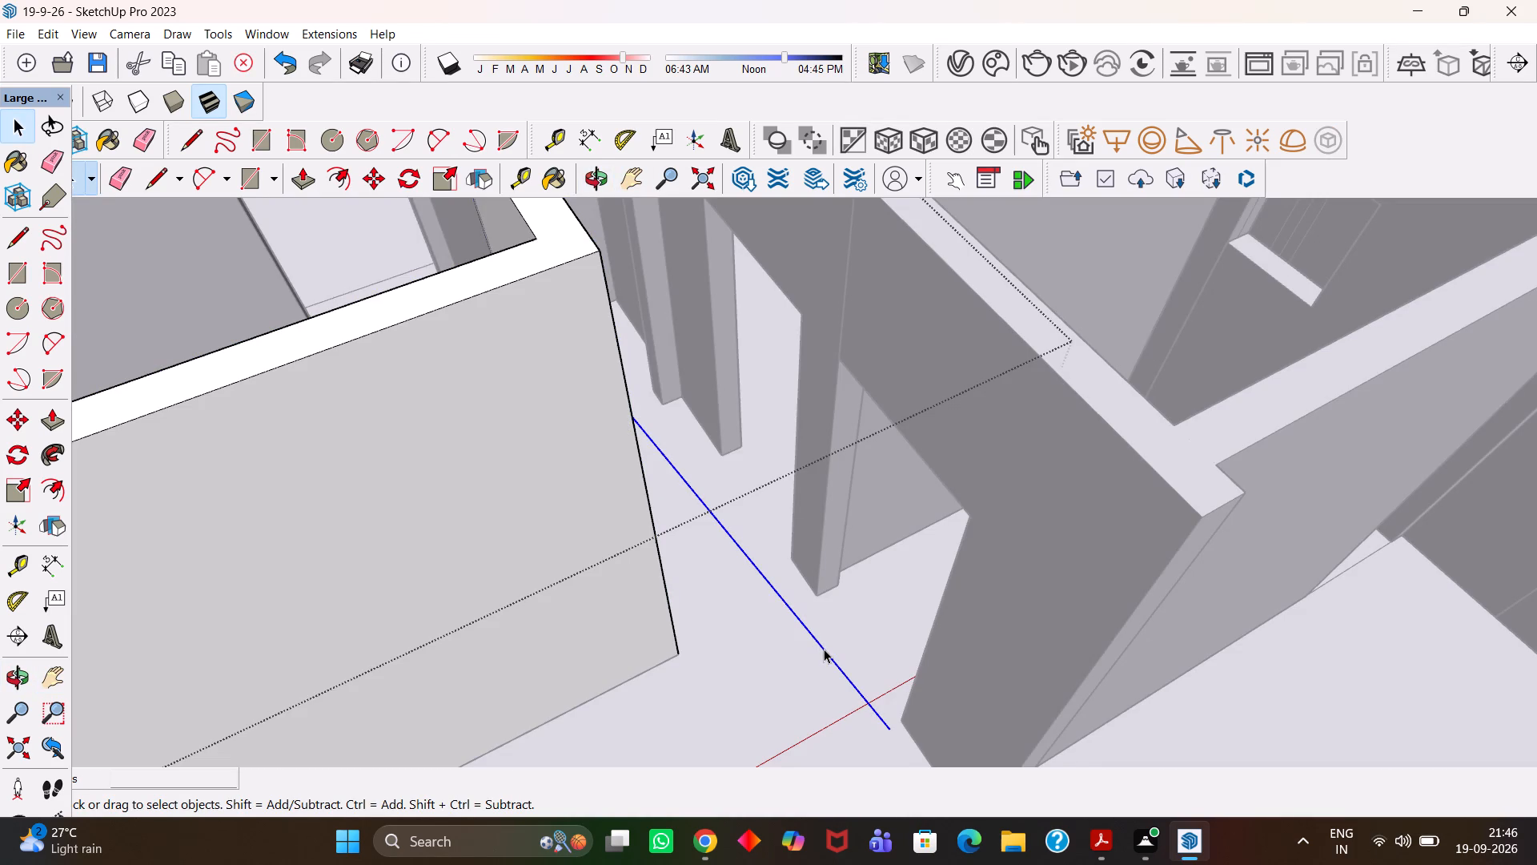
pyautogui.press('Delete')
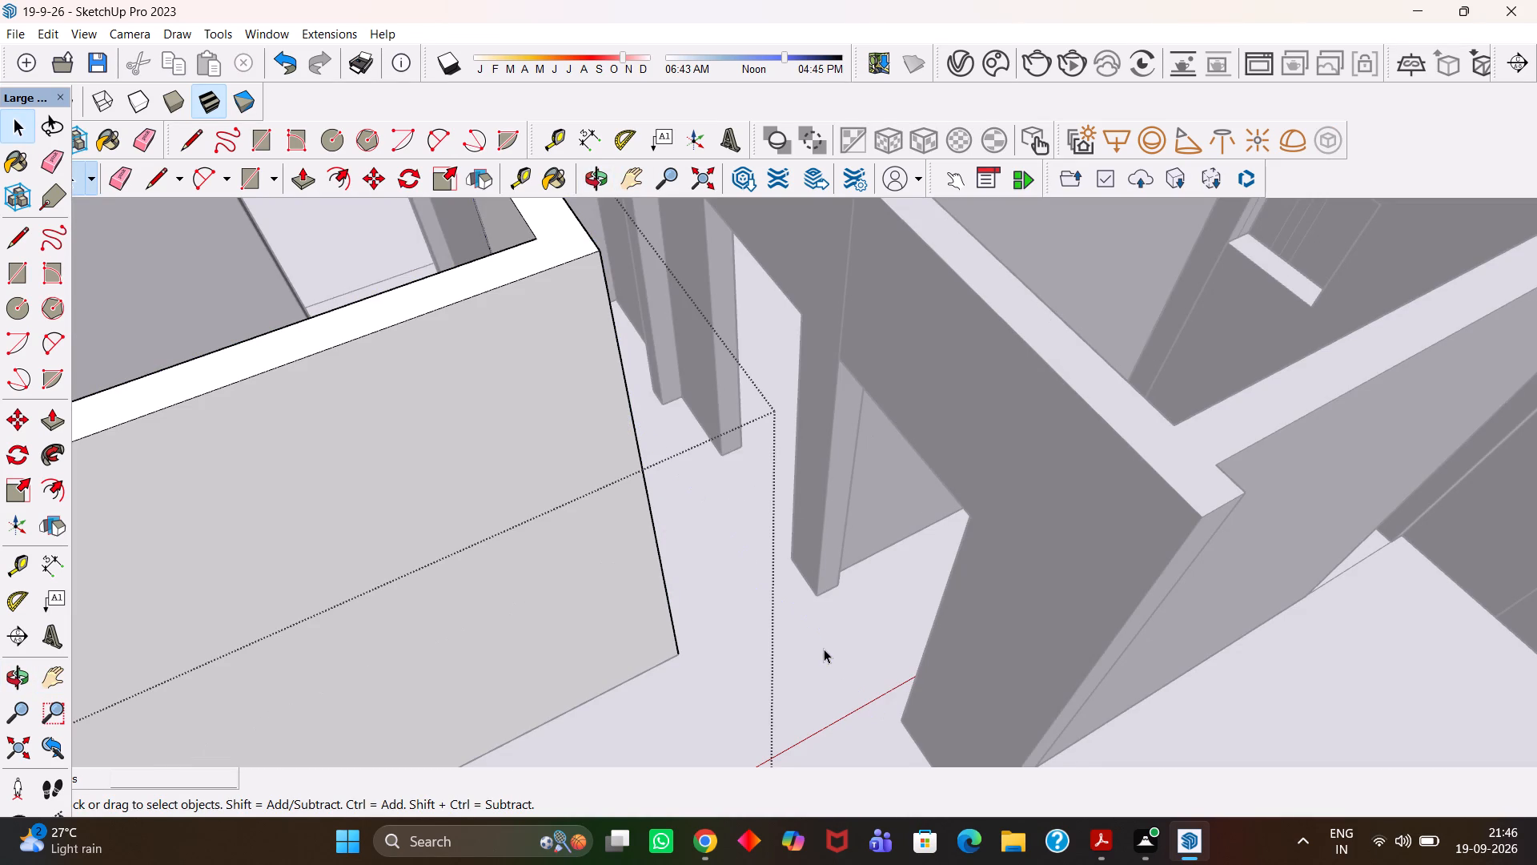
pyautogui.press('Right')
pyautogui.scroll(2, 824, 649)
pyautogui.scroll(-16, 631, 533)
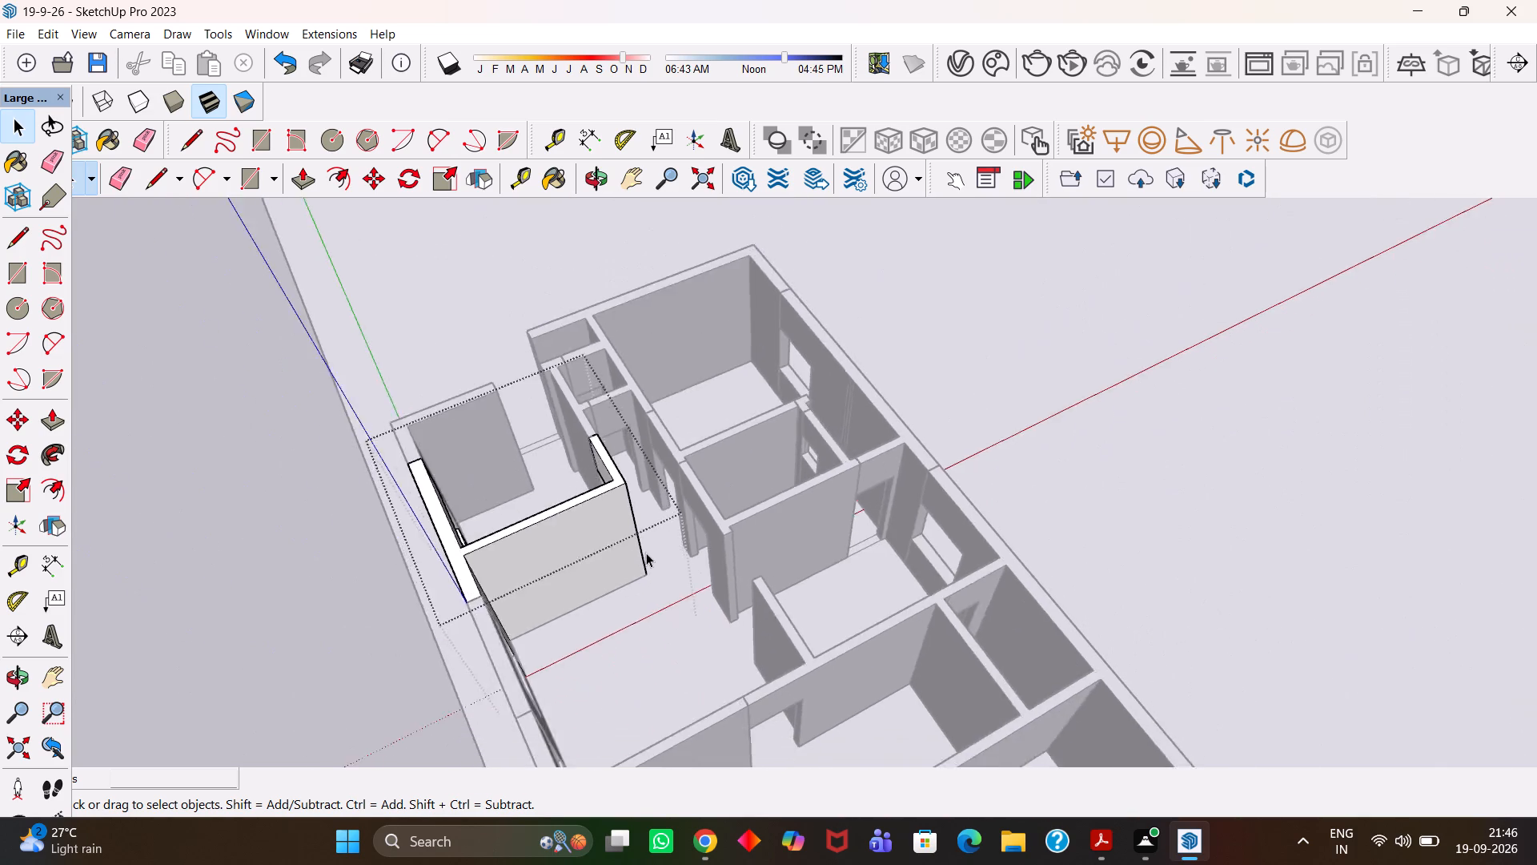
pyautogui.scroll(-2, 646, 553)
pyautogui.press('space')
pyautogui.click(1342, 714)
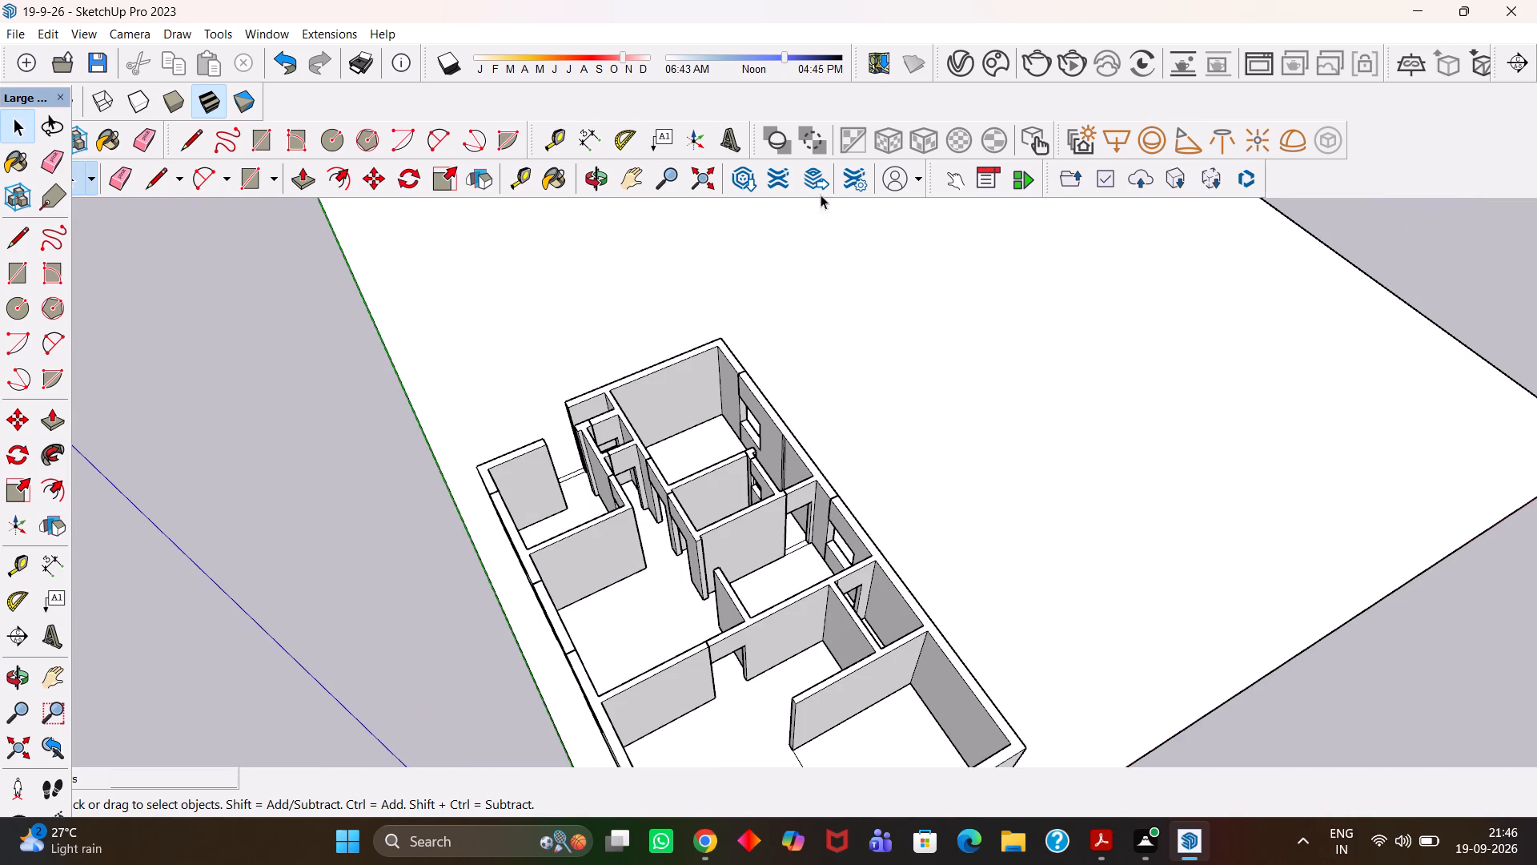
# Open the Chaos Cosmos asset browser.
pyautogui.click(993, 62)
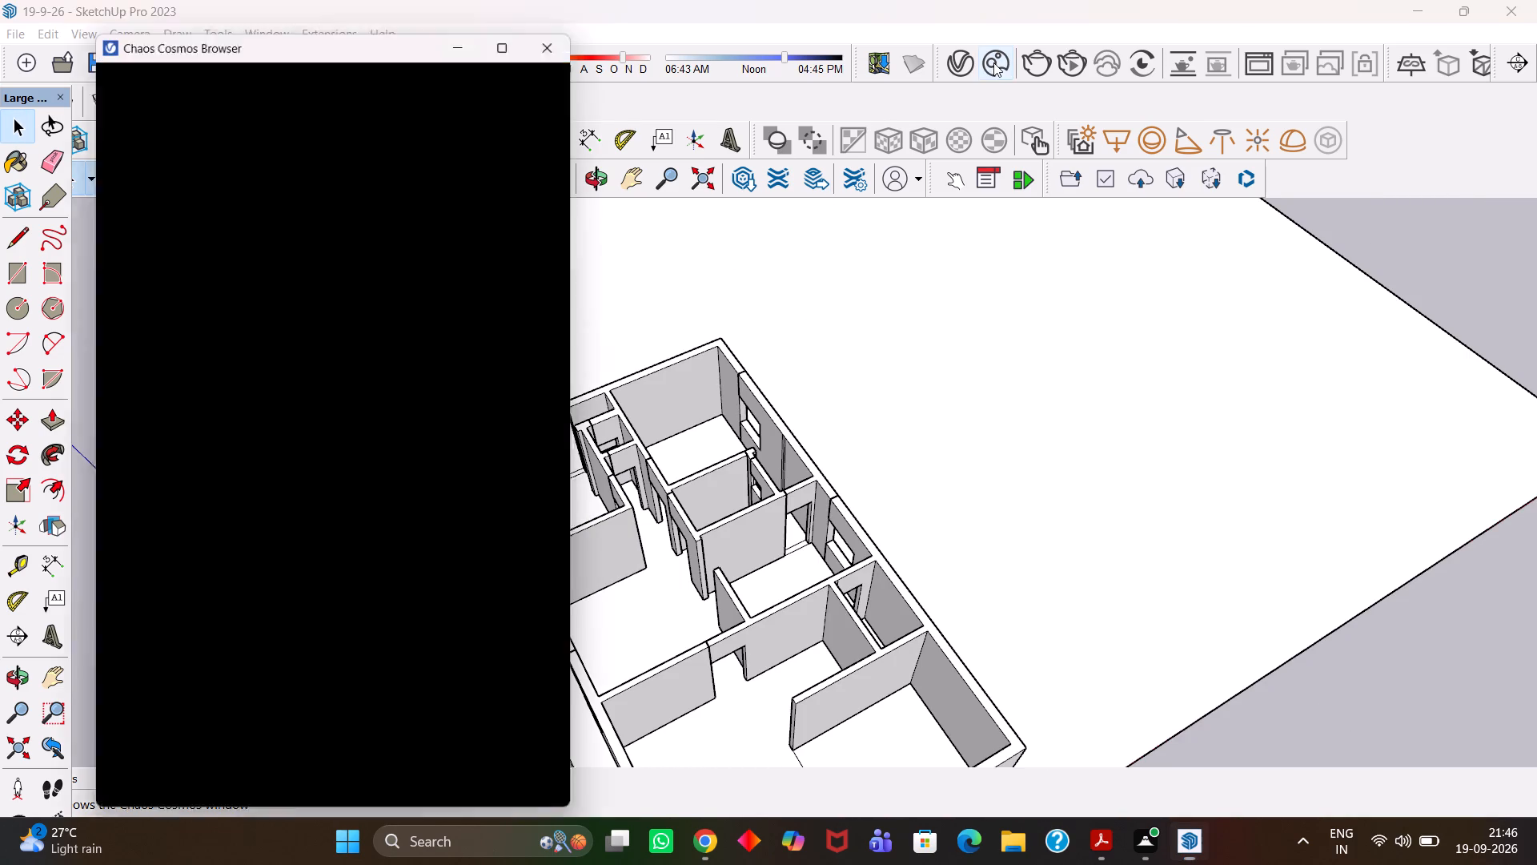
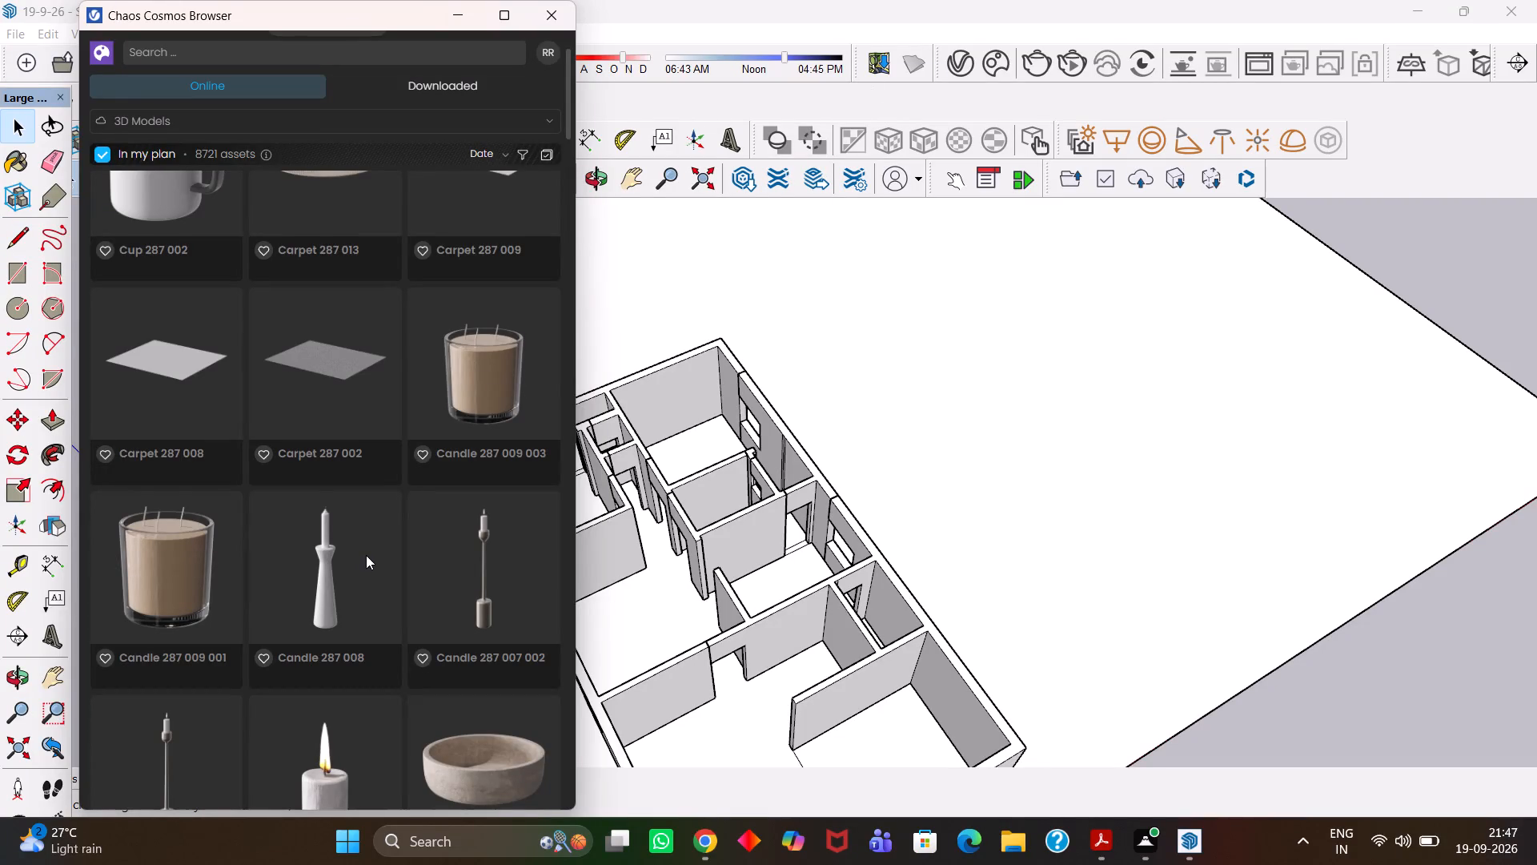
# Browse the online 3D model assets in the Chaos Cosmos library for items to use in the house.
pyautogui.scroll(5, 366, 555)
pyautogui.scroll(-6, 366, 555)
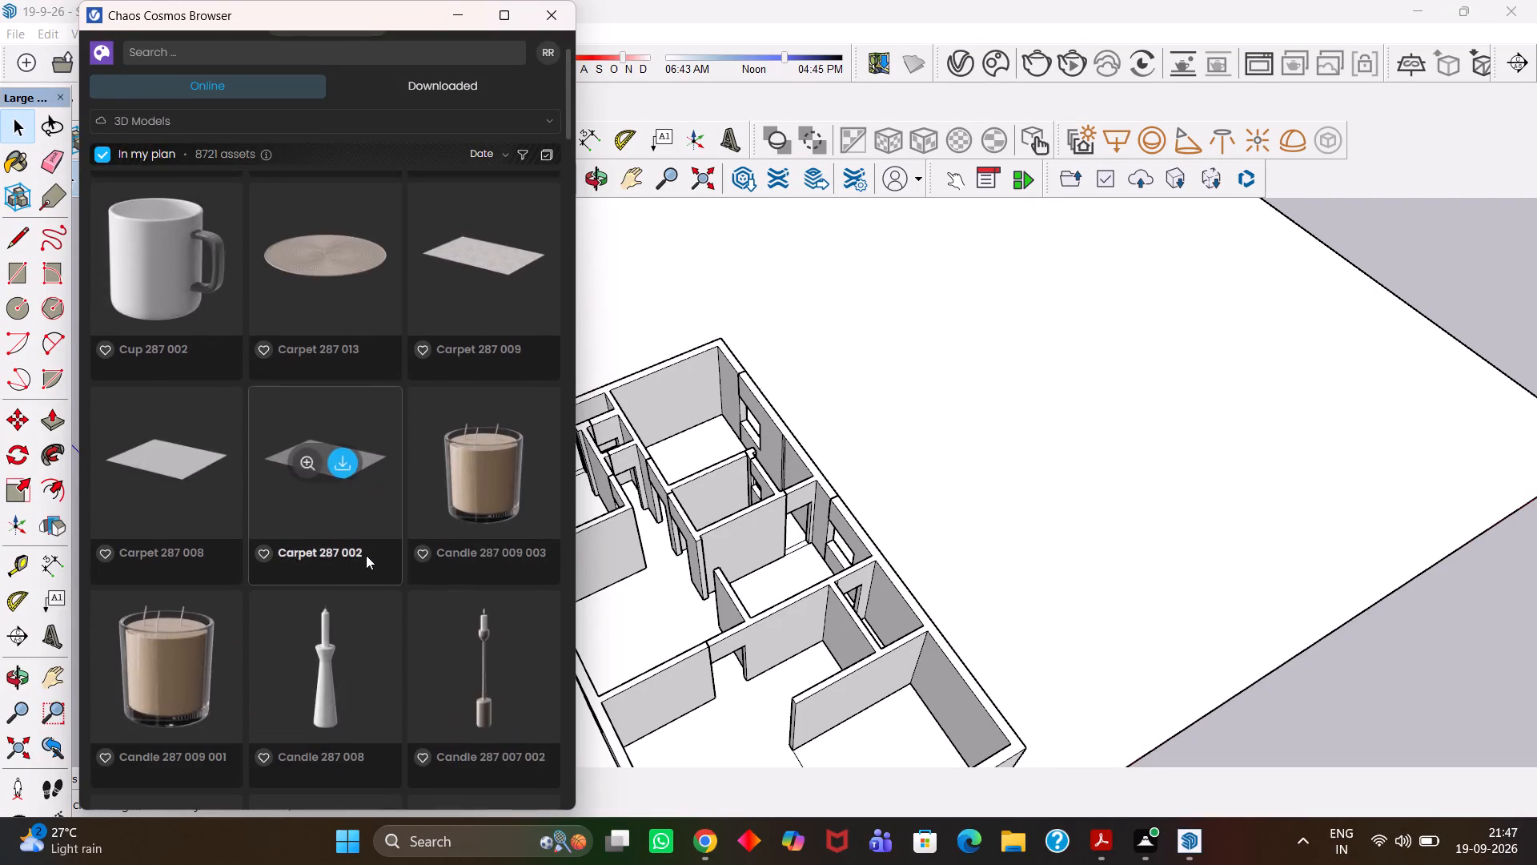
pyautogui.scroll(-16, 366, 555)
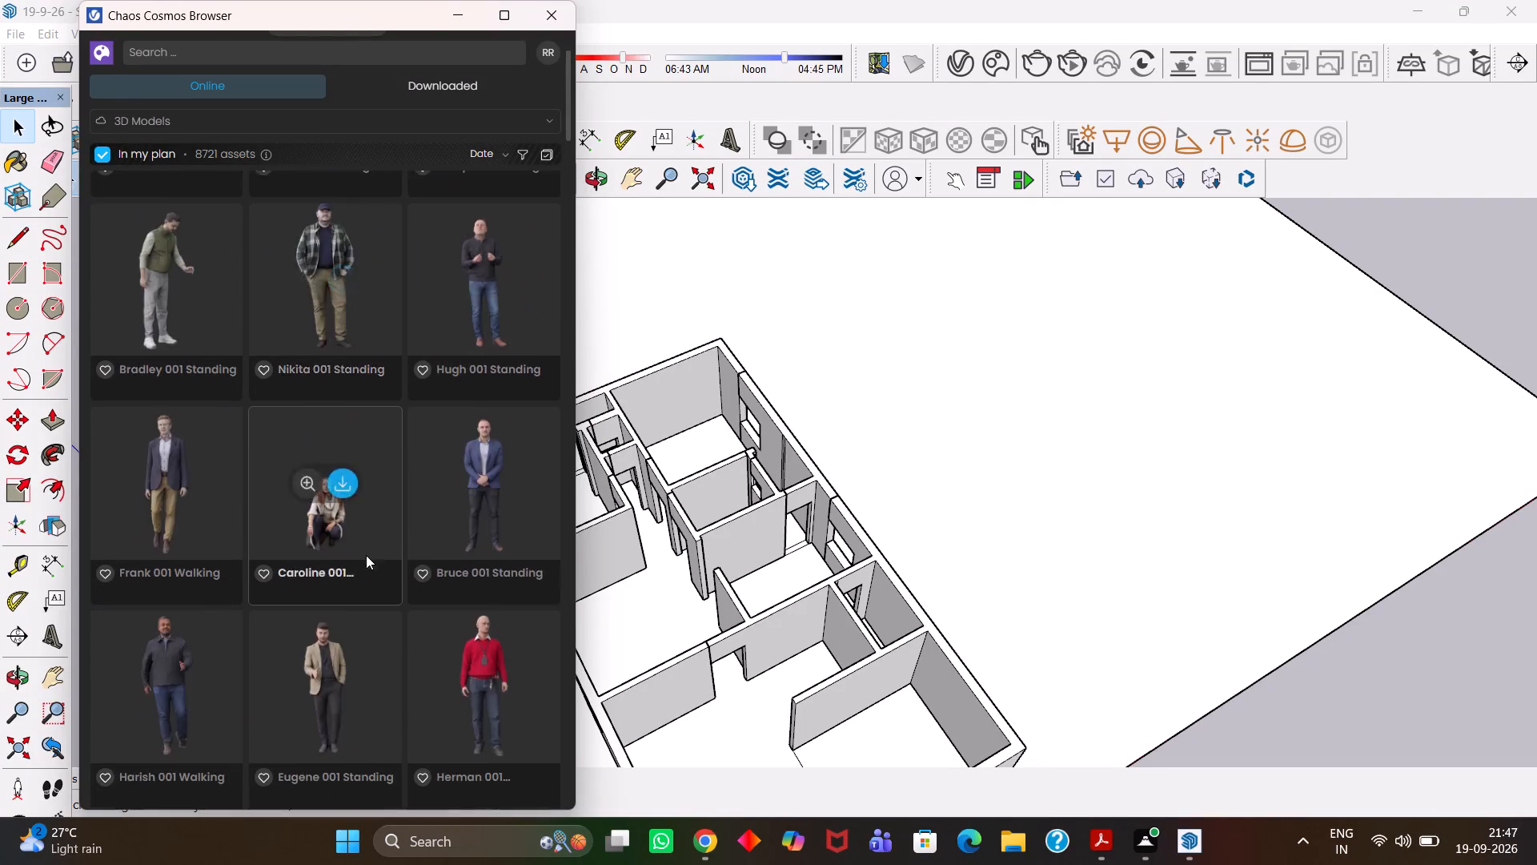
pyautogui.scroll(-4, 366, 555)
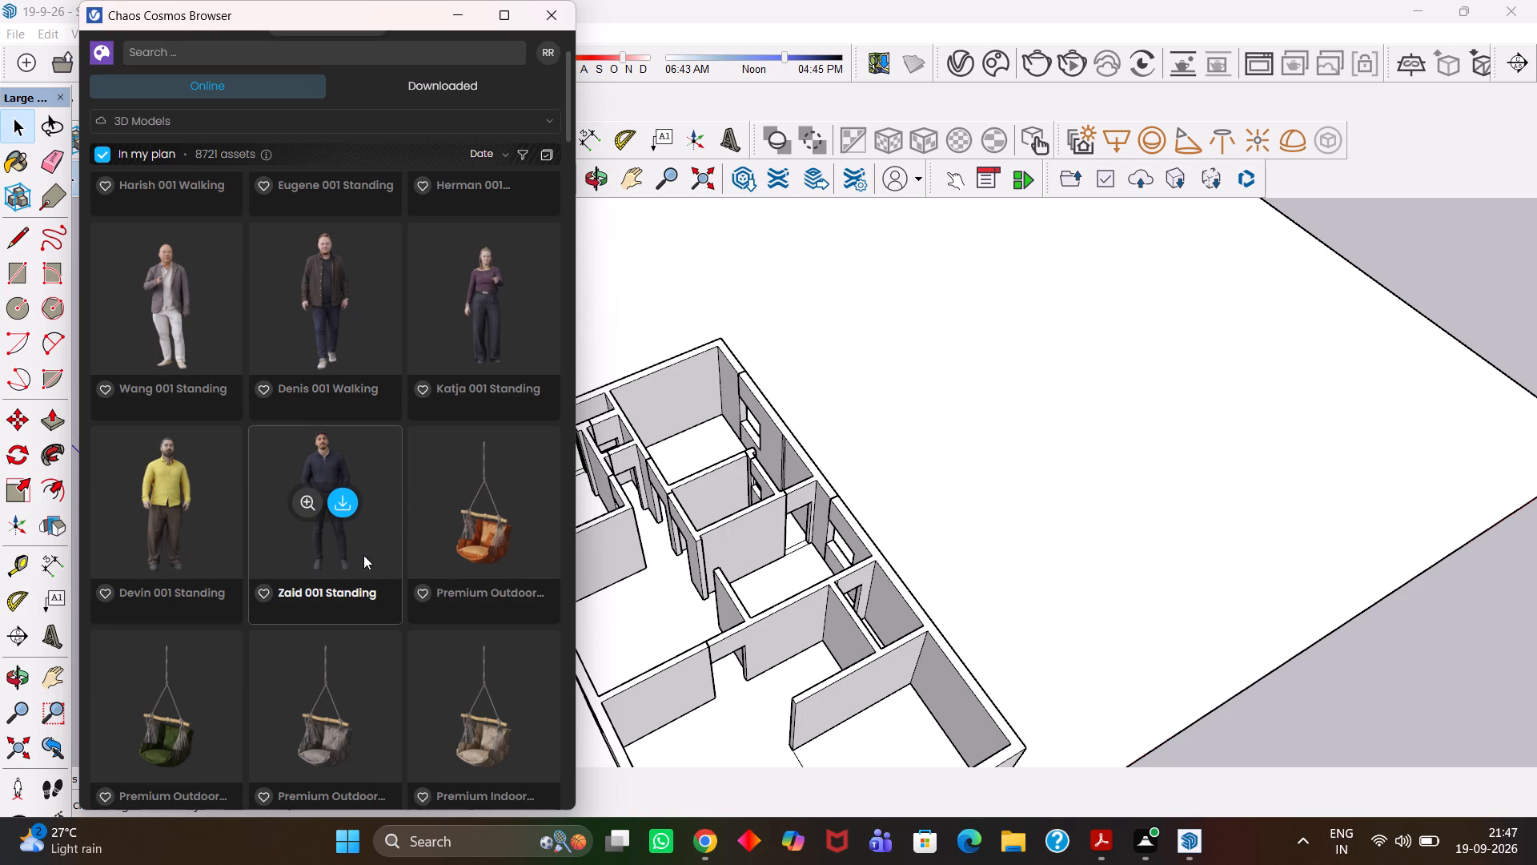
pyautogui.scroll(-12, 363, 555)
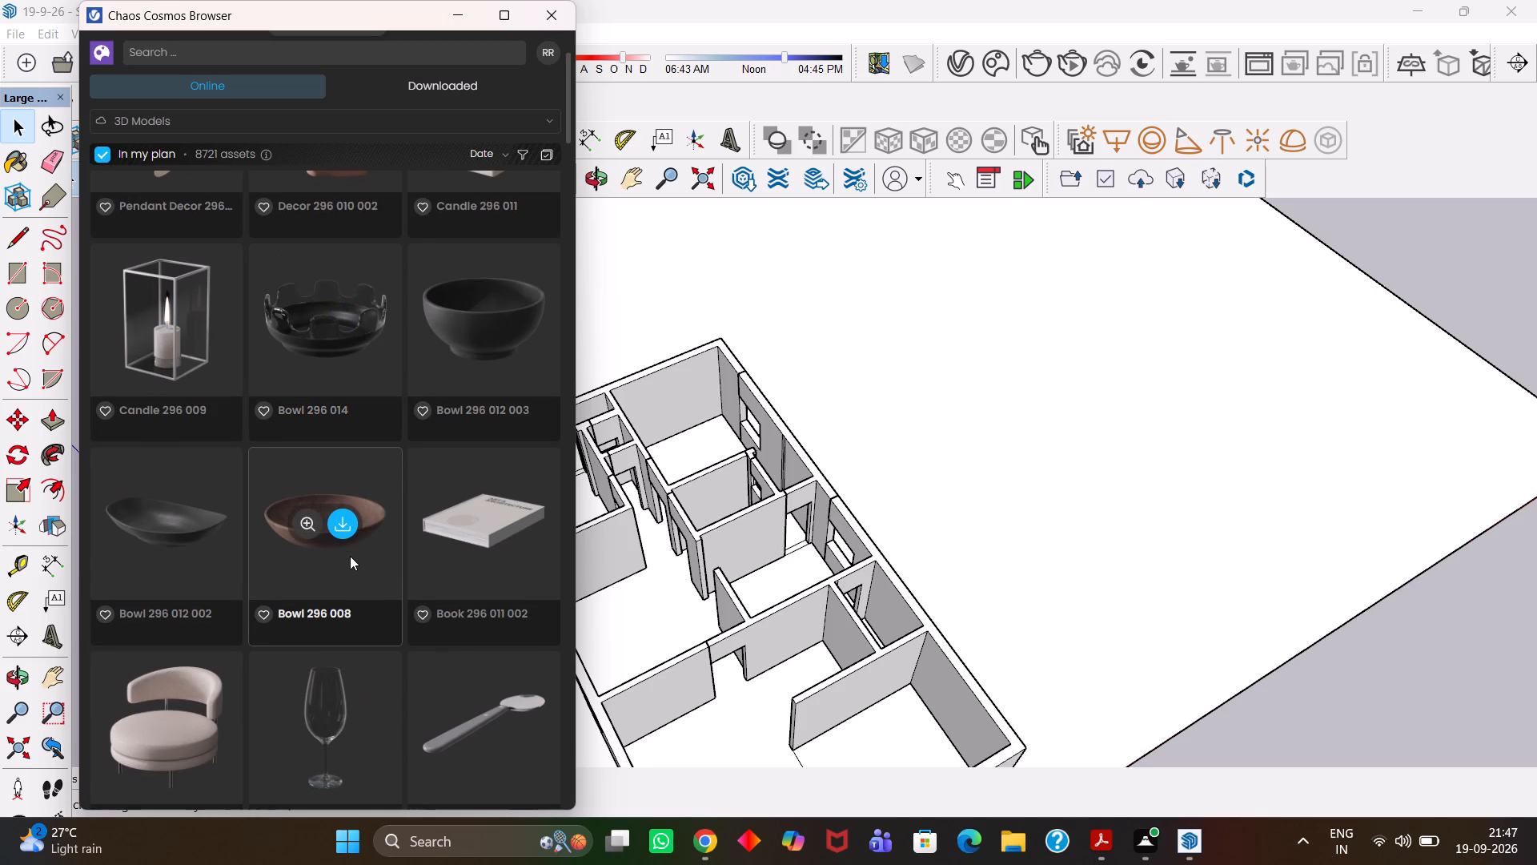
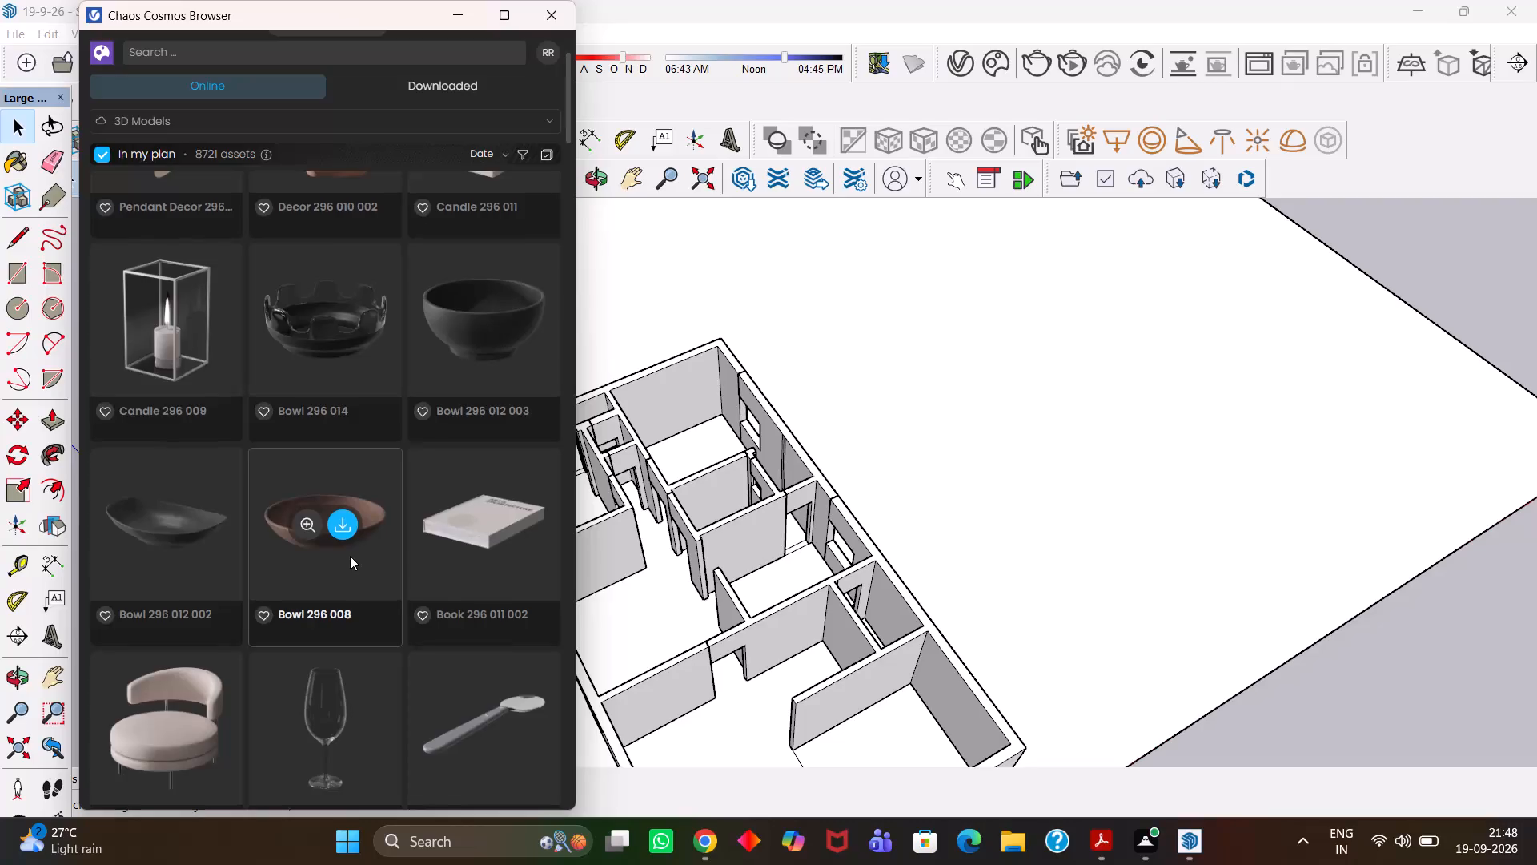
# Look back through the already browsed online 3D models, checking the furniture, decor and plant assets for the house.
pyautogui.scroll(4, 350, 556)
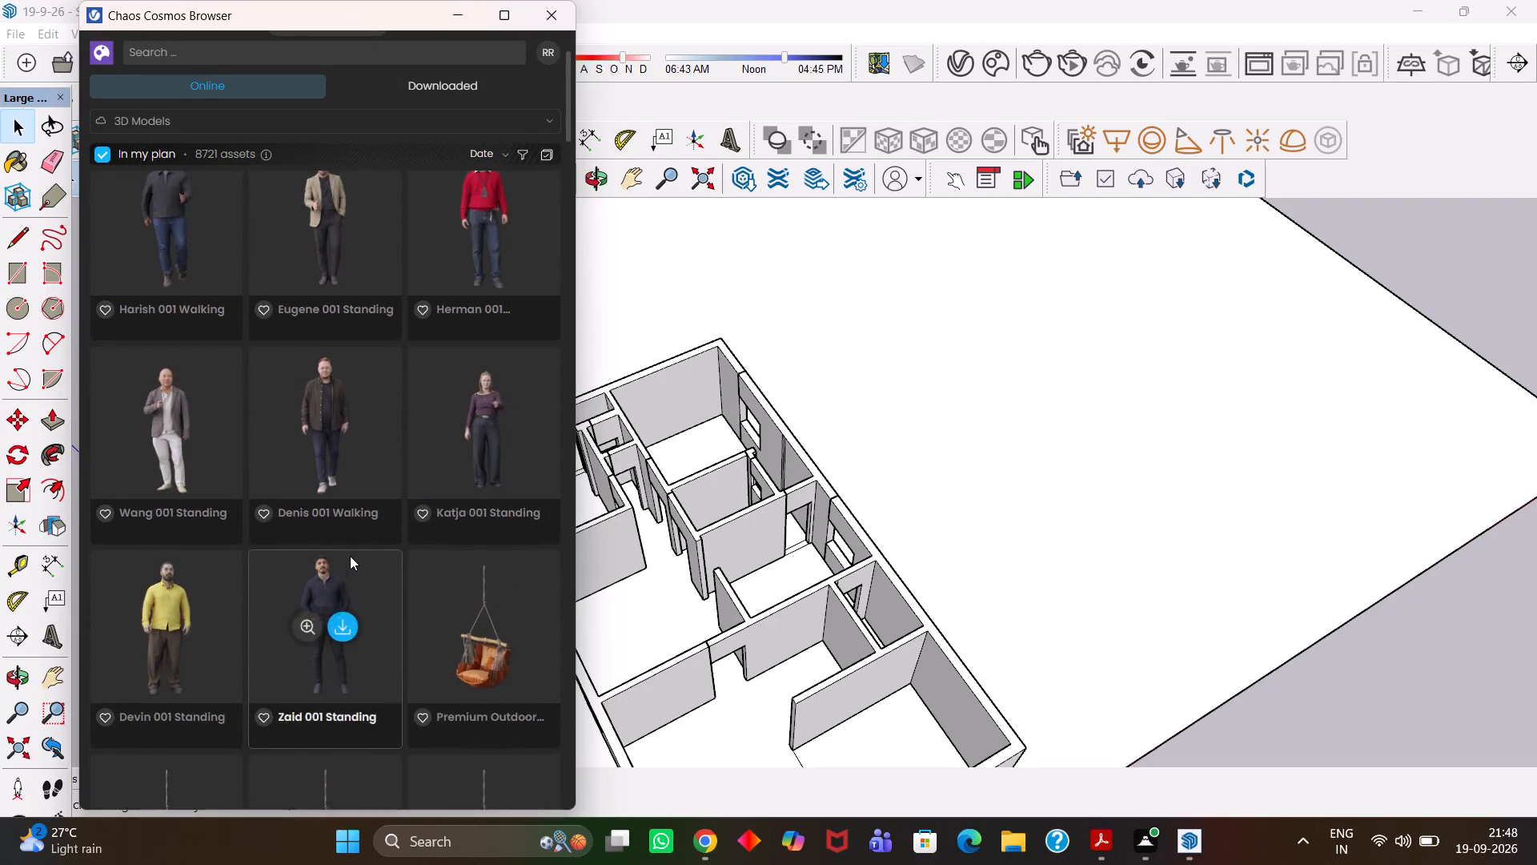
pyautogui.scroll(14, 350, 556)
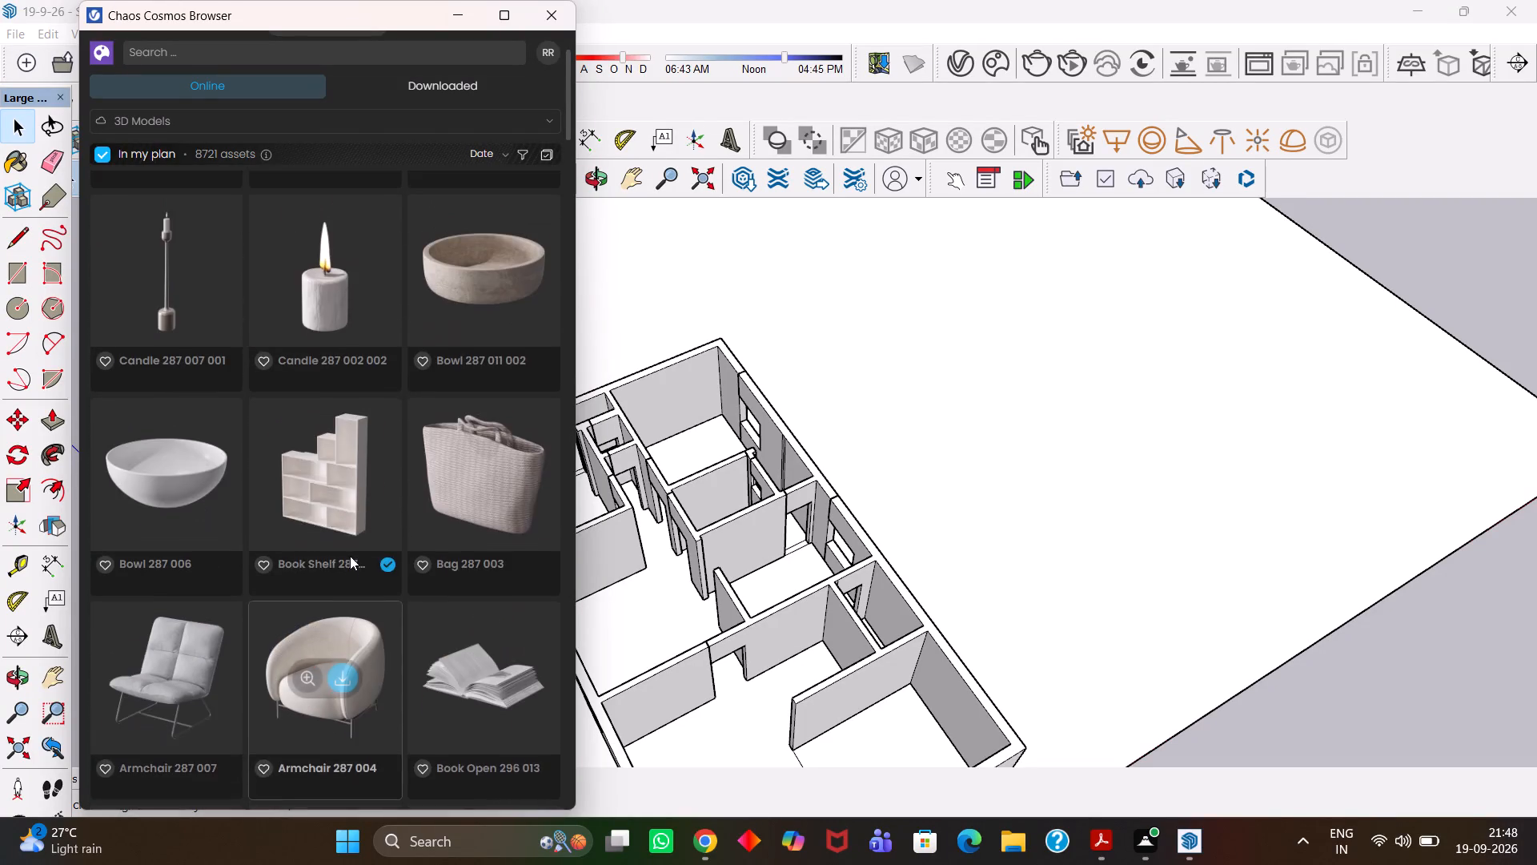
pyautogui.scroll(15, 350, 556)
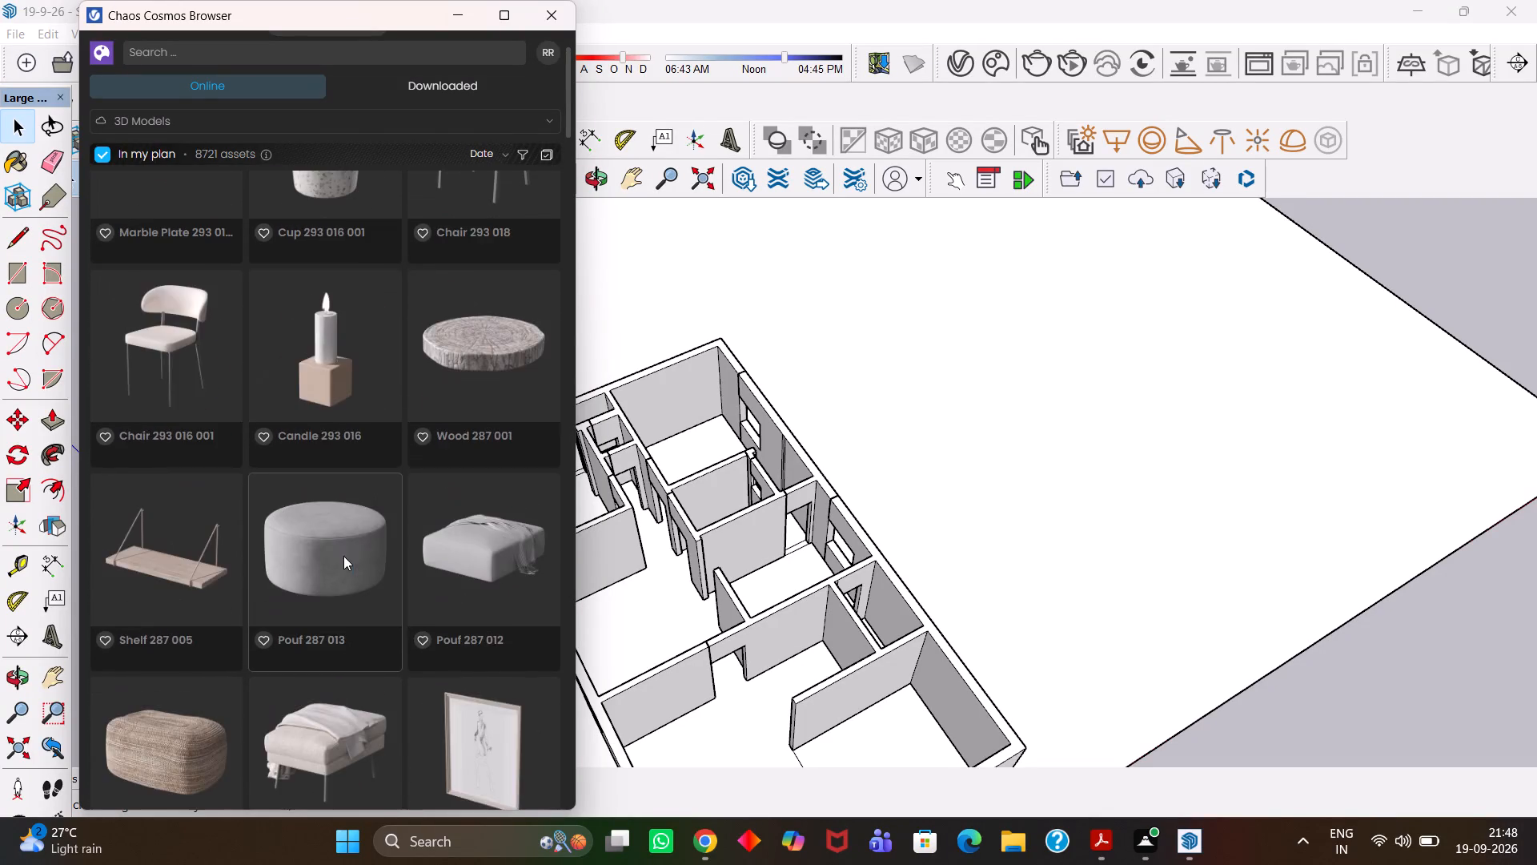
pyautogui.scroll(18, 343, 556)
pyautogui.scroll(8, 328, 556)
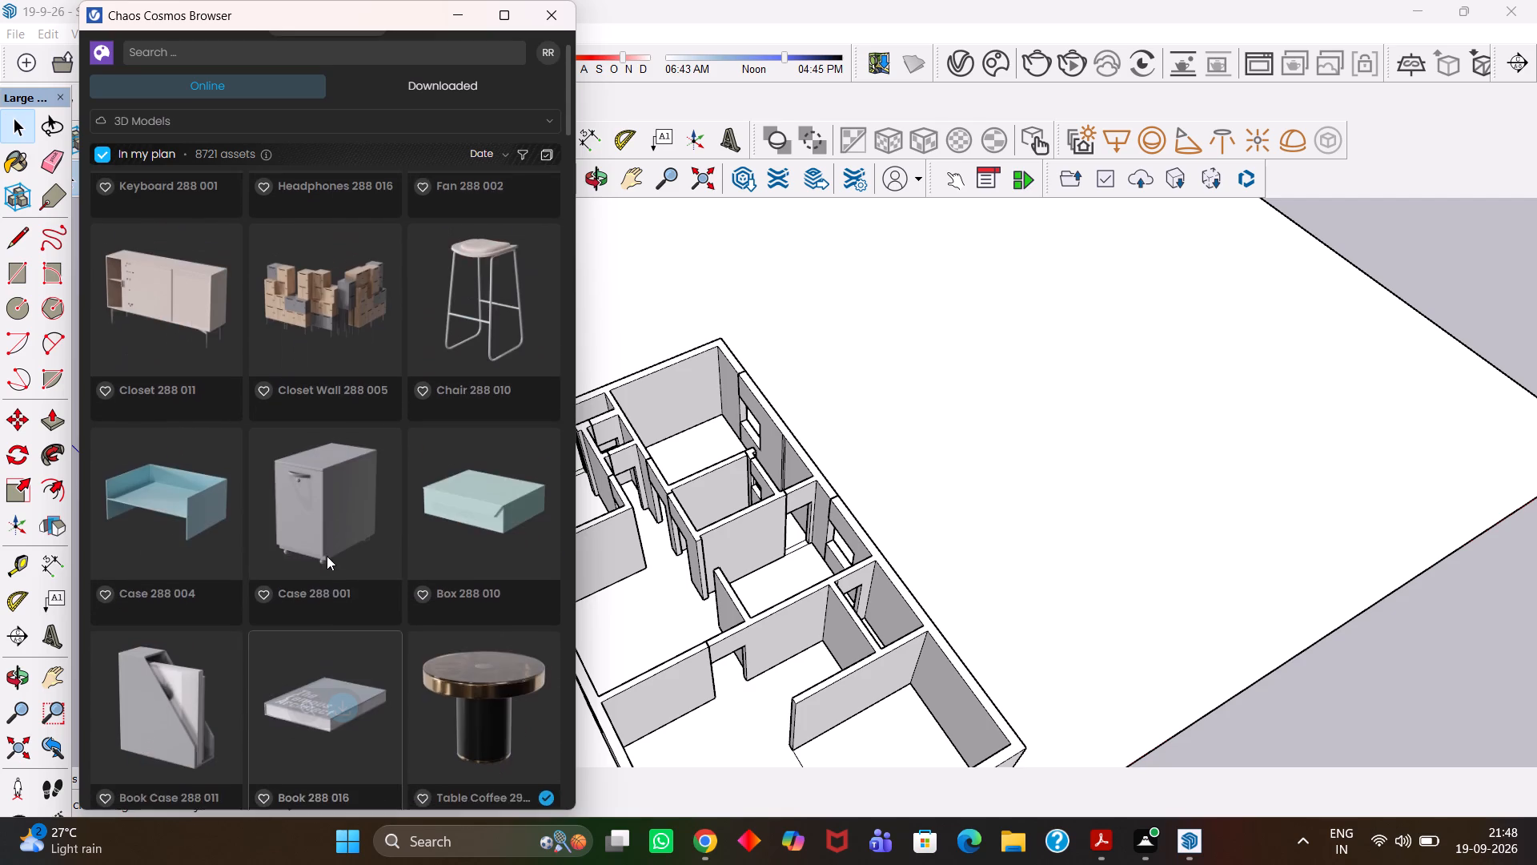
pyautogui.scroll(12, 327, 556)
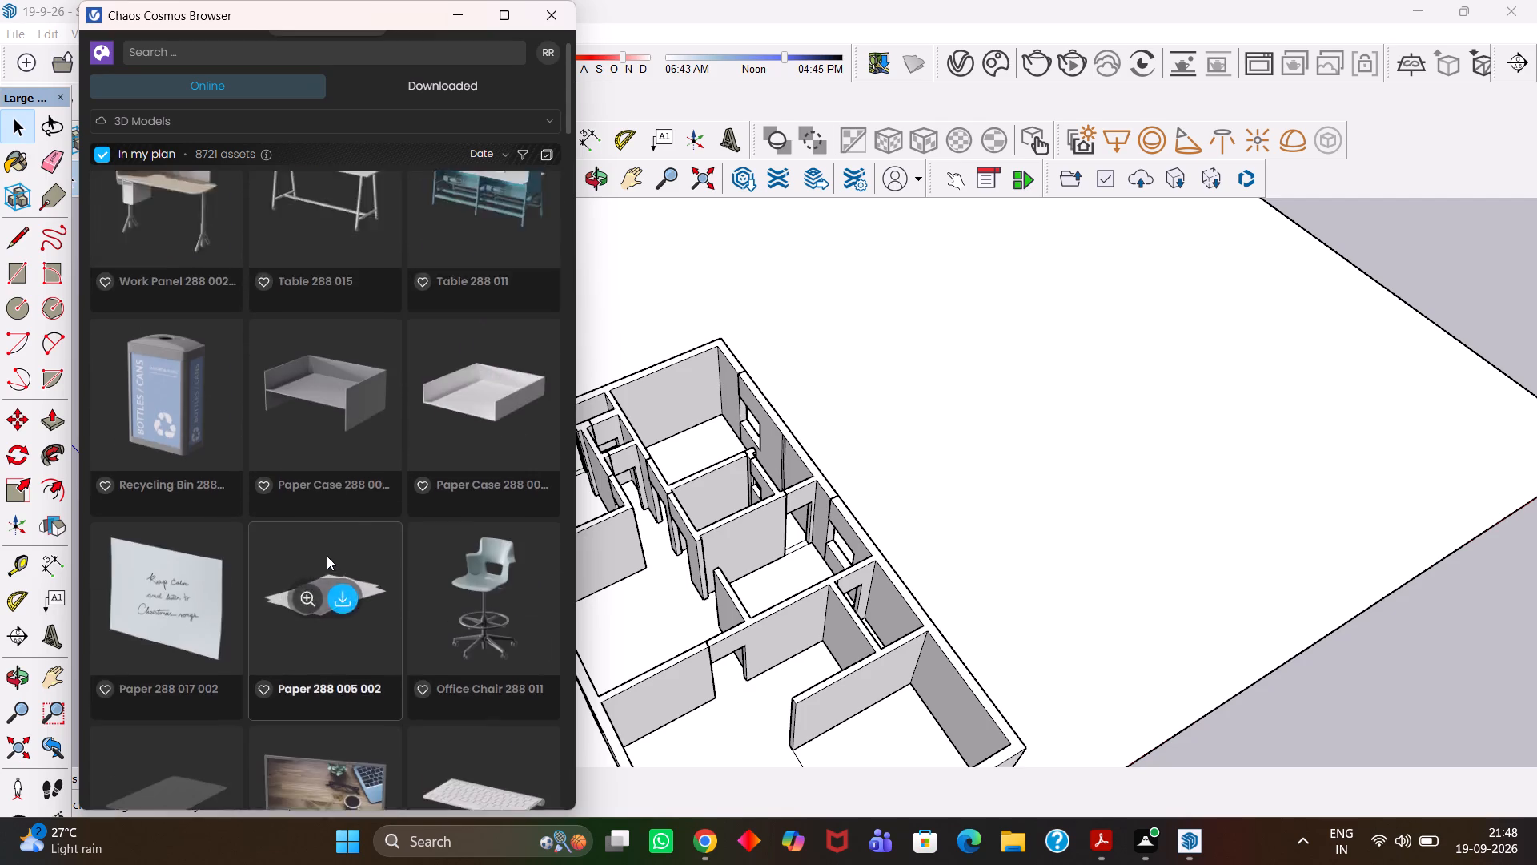
pyautogui.scroll(16, 327, 556)
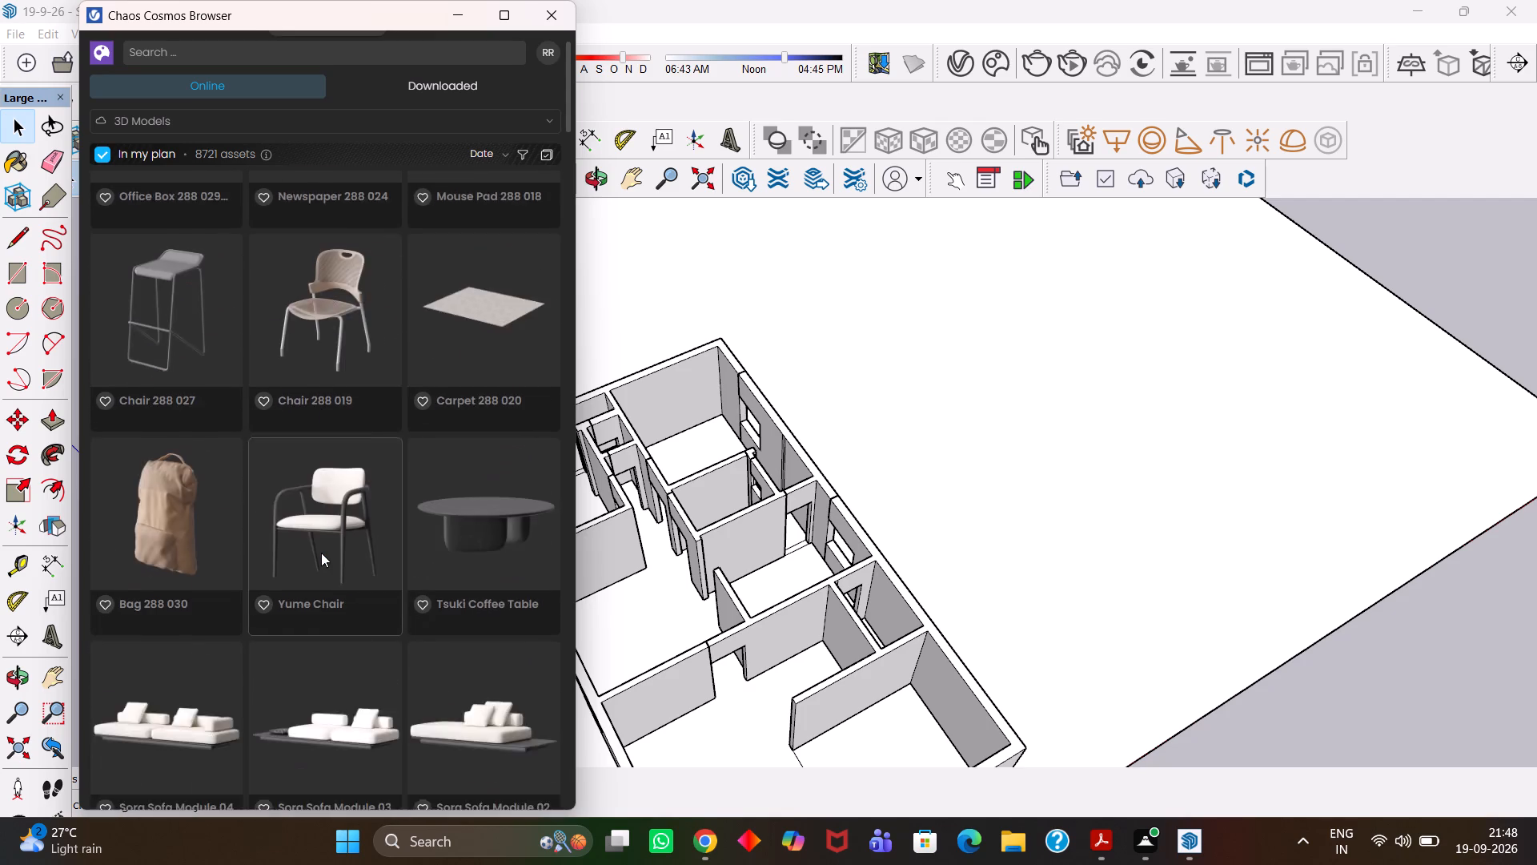
pyautogui.scroll(14, 321, 553)
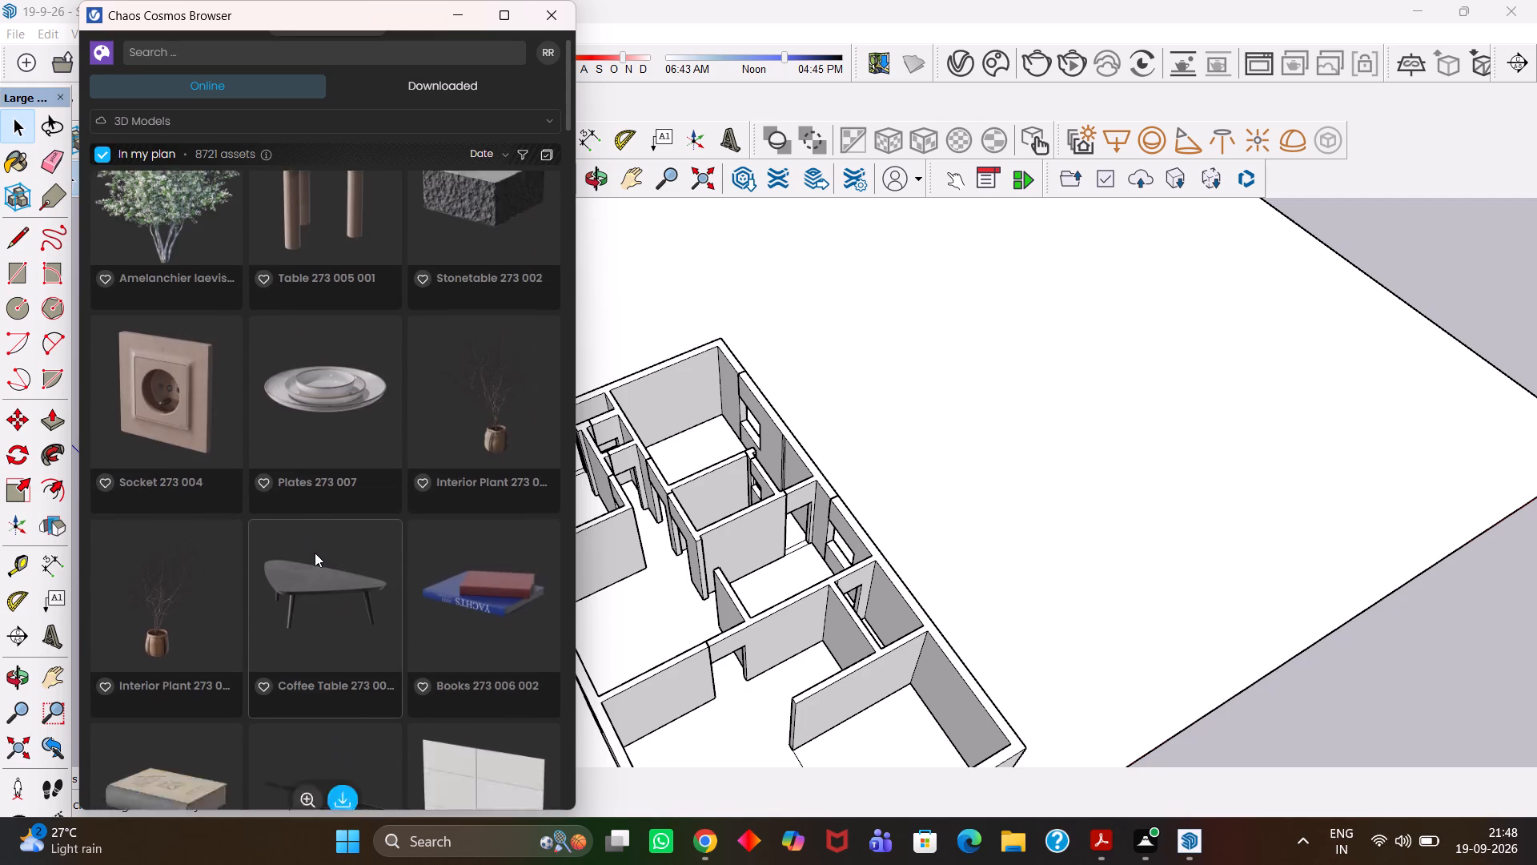
pyautogui.scroll(6, 315, 553)
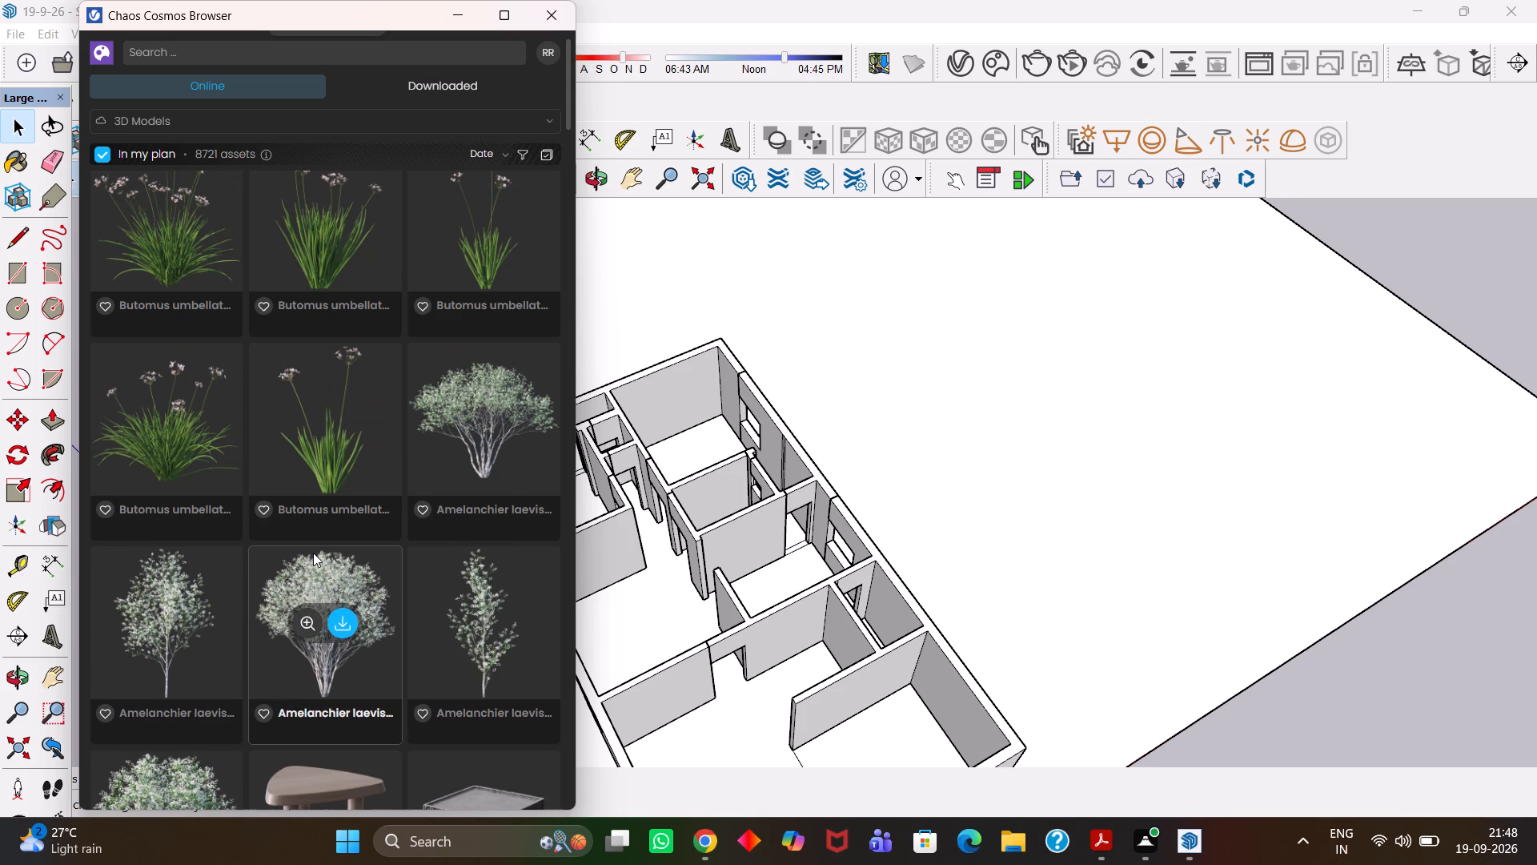
pyautogui.scroll(17, 313, 553)
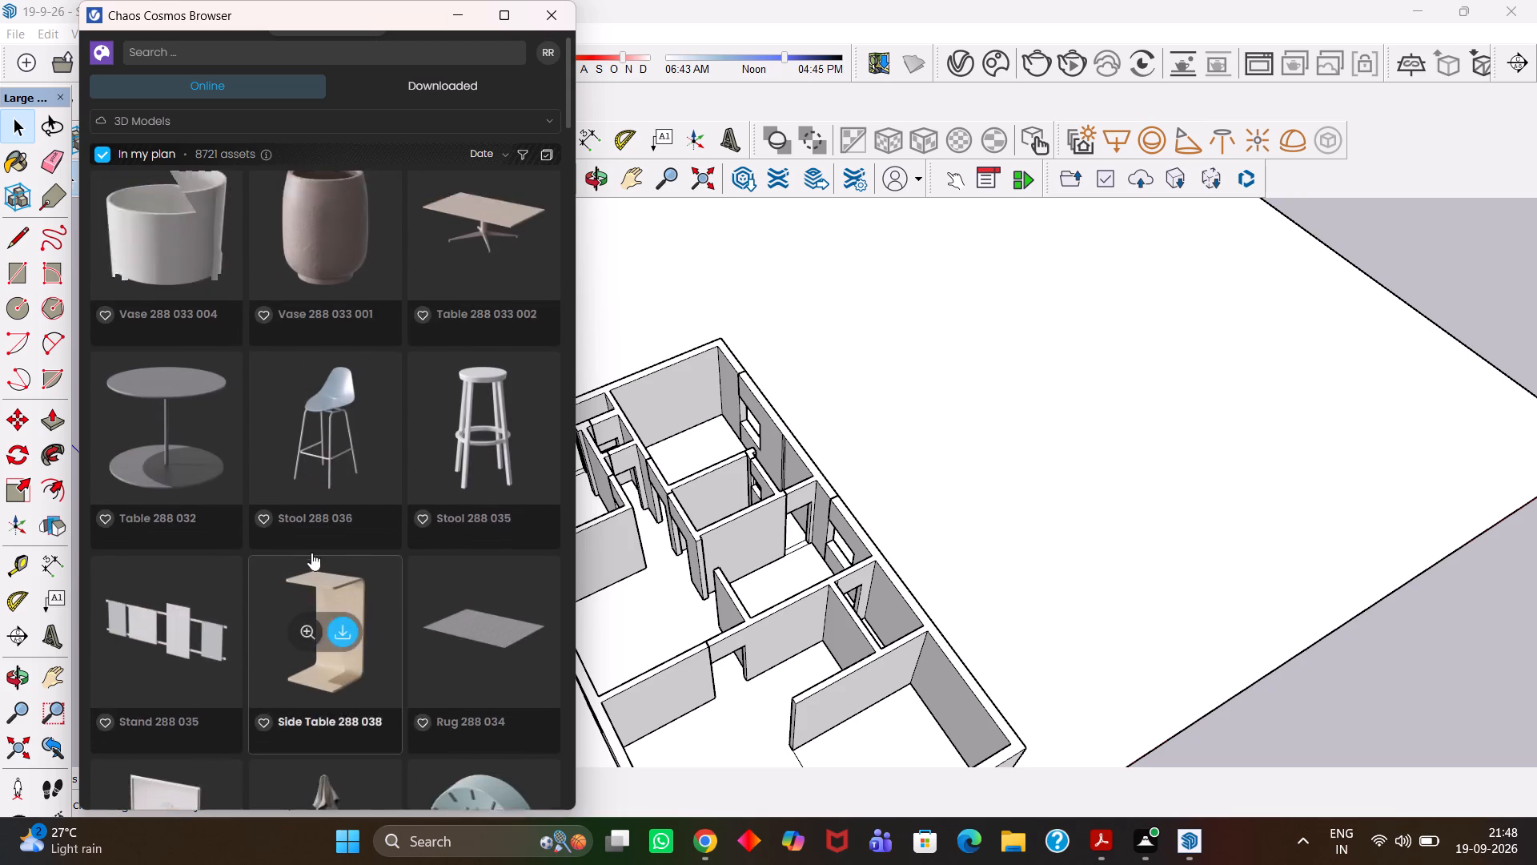
pyautogui.scroll(3, 310, 553)
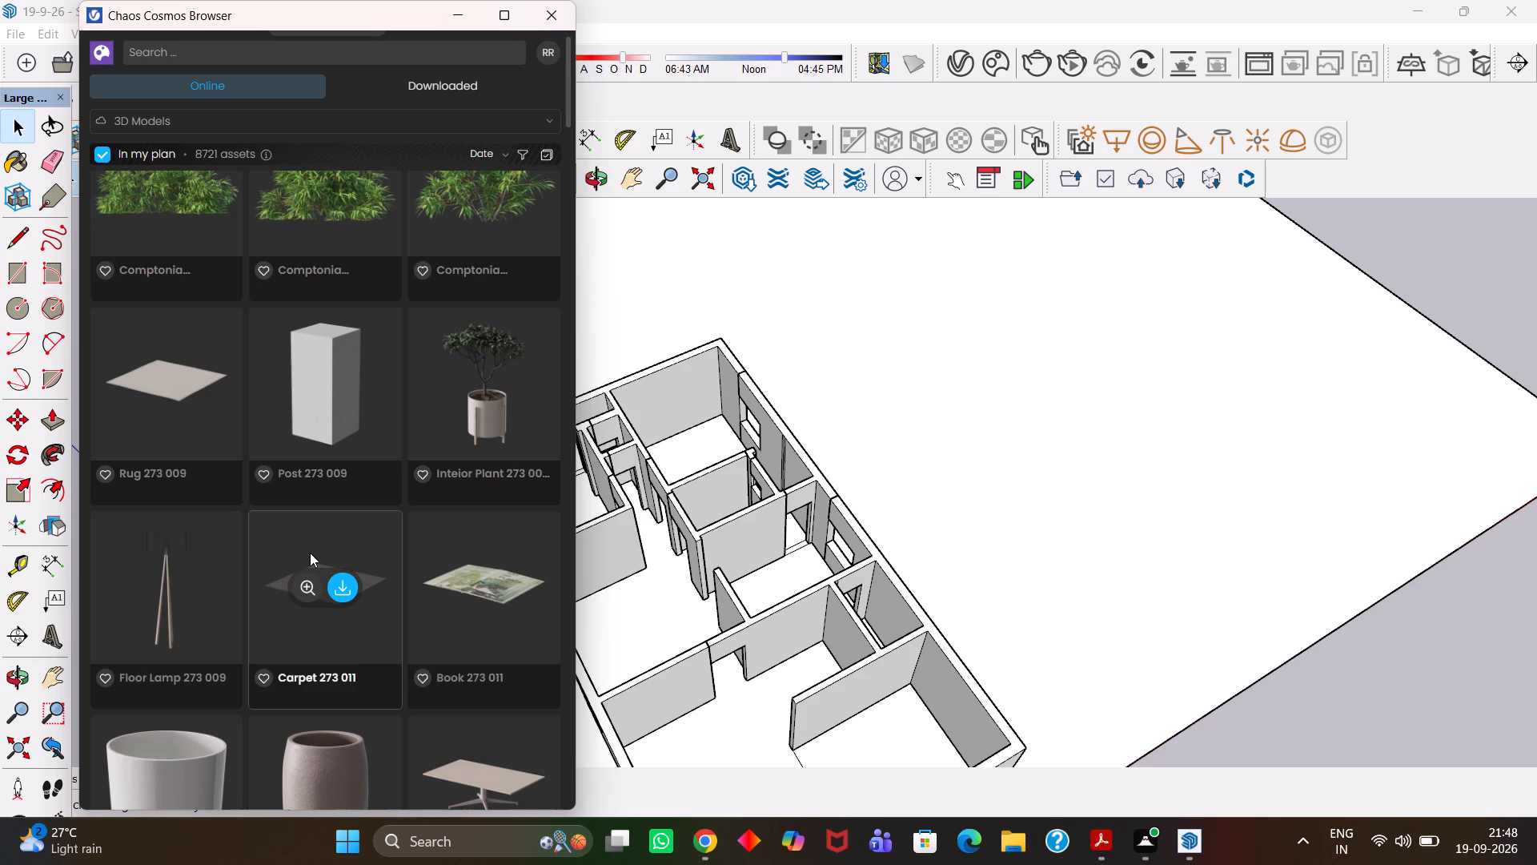
pyautogui.scroll(3, 310, 553)
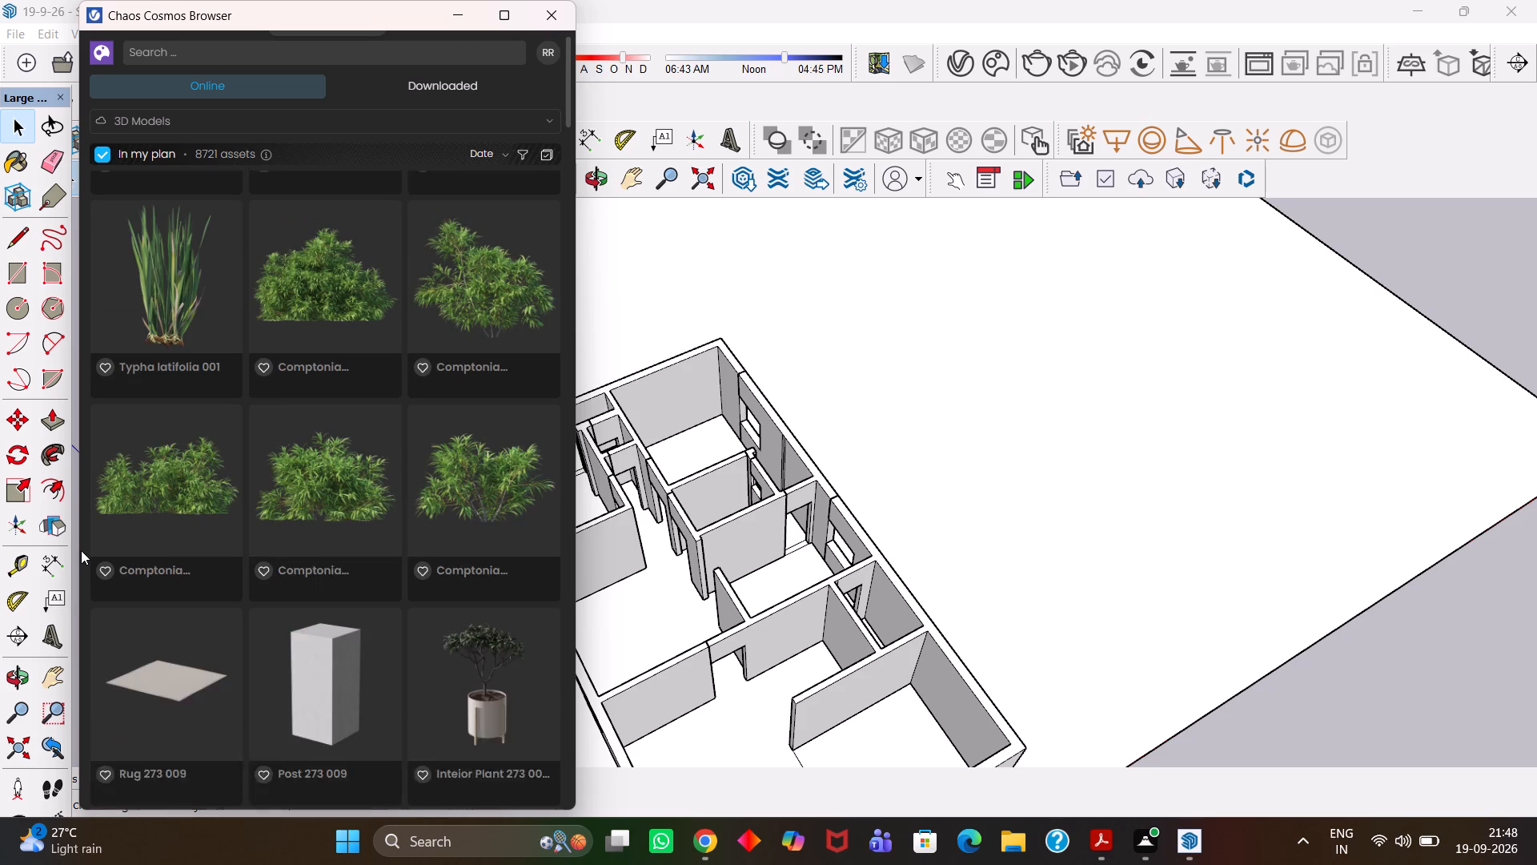
pyautogui.scroll(1, 81, 550)
pyautogui.scroll(2, 192, 528)
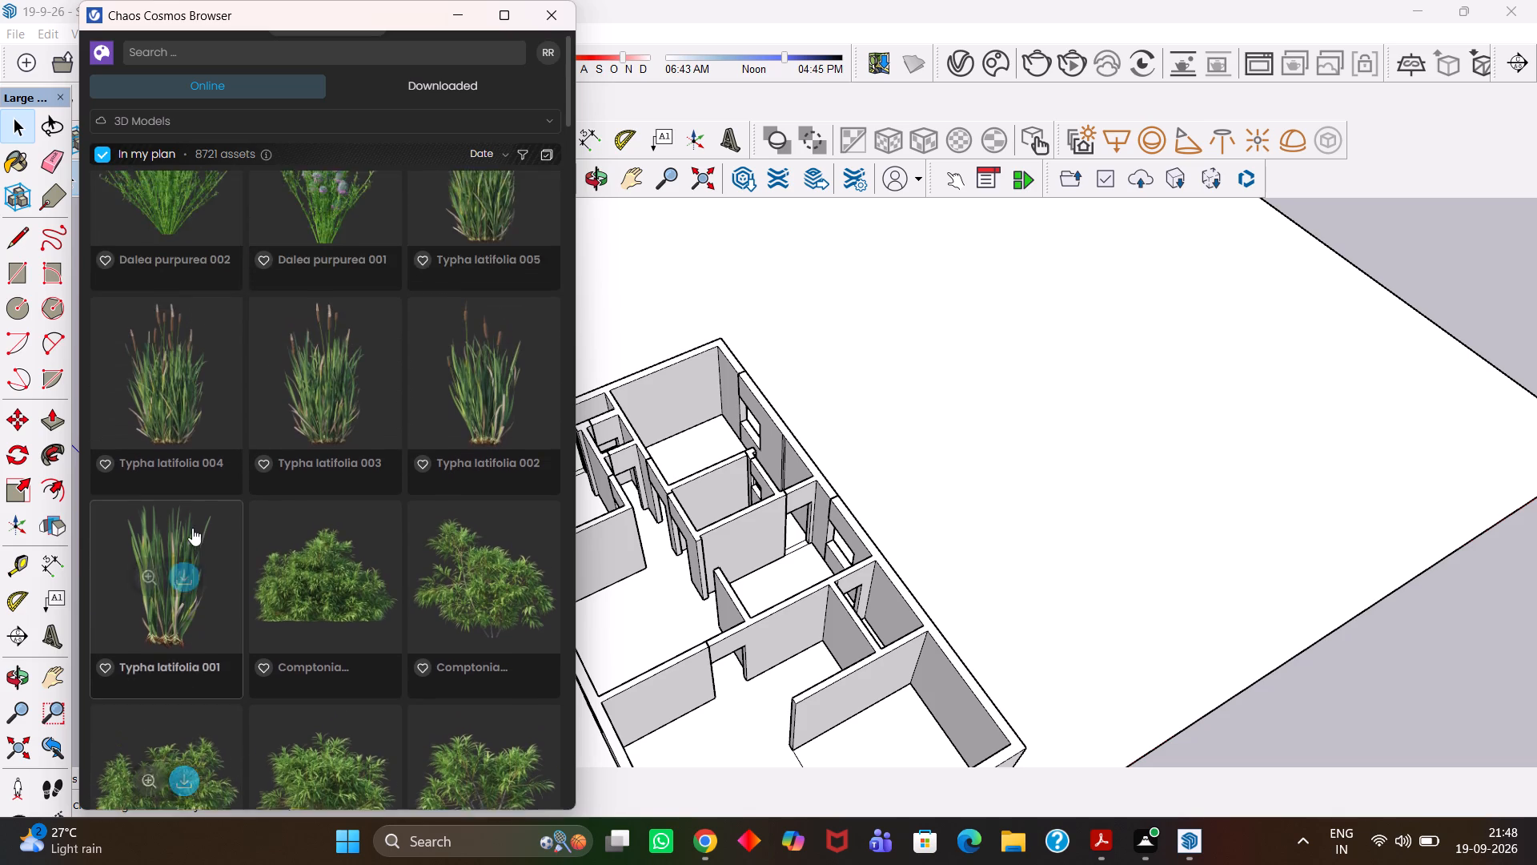
pyautogui.scroll(12, 192, 528)
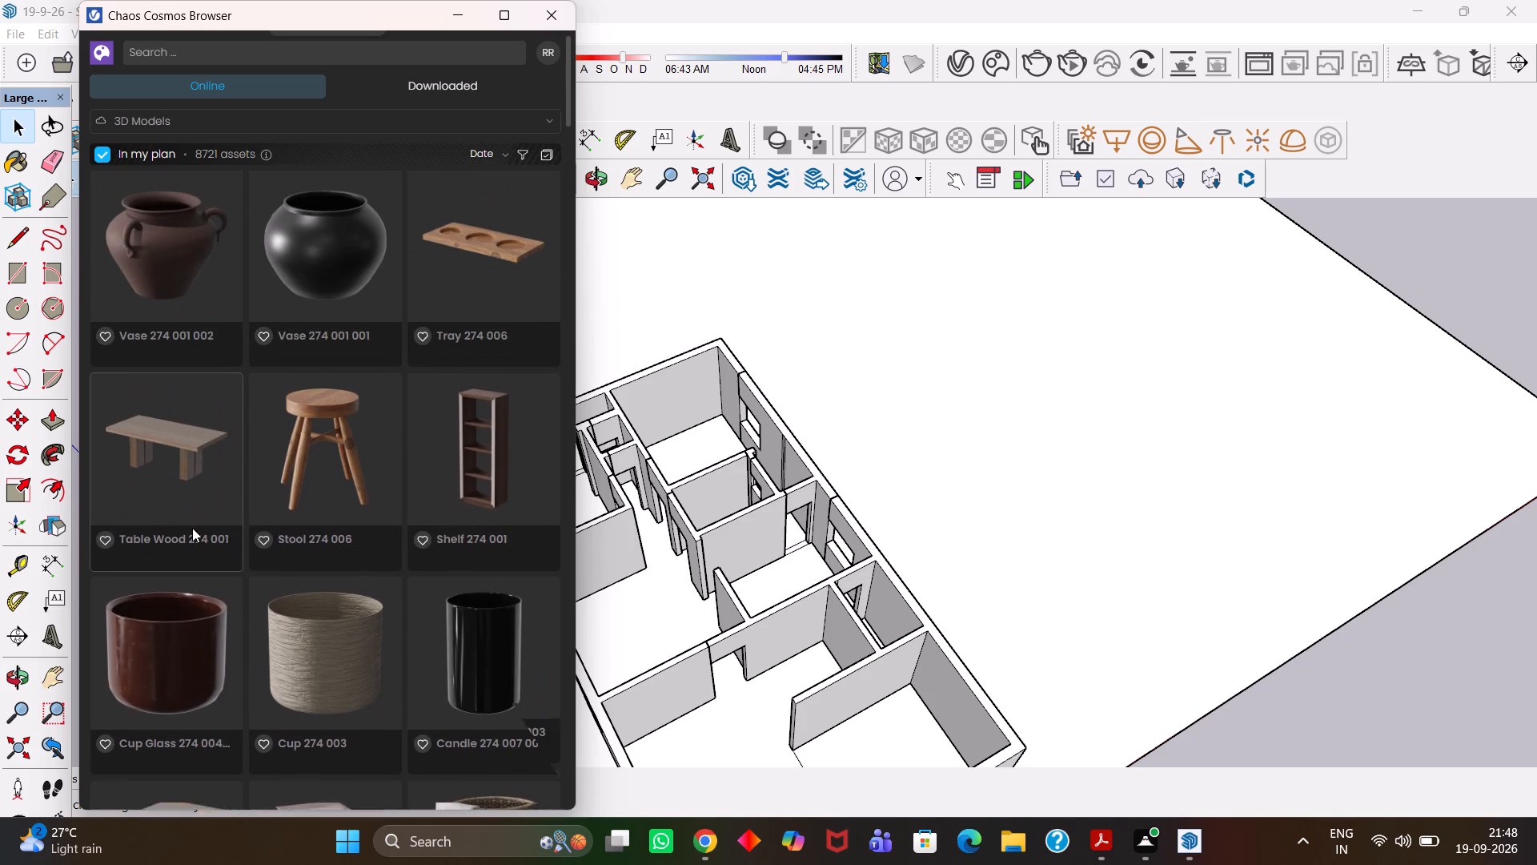
pyautogui.scroll(6, 192, 528)
# Browse further down the online 3D models, examining tables, sofas, chairs, storage and decor assets for the house interior.
pyautogui.scroll(-2, 192, 528)
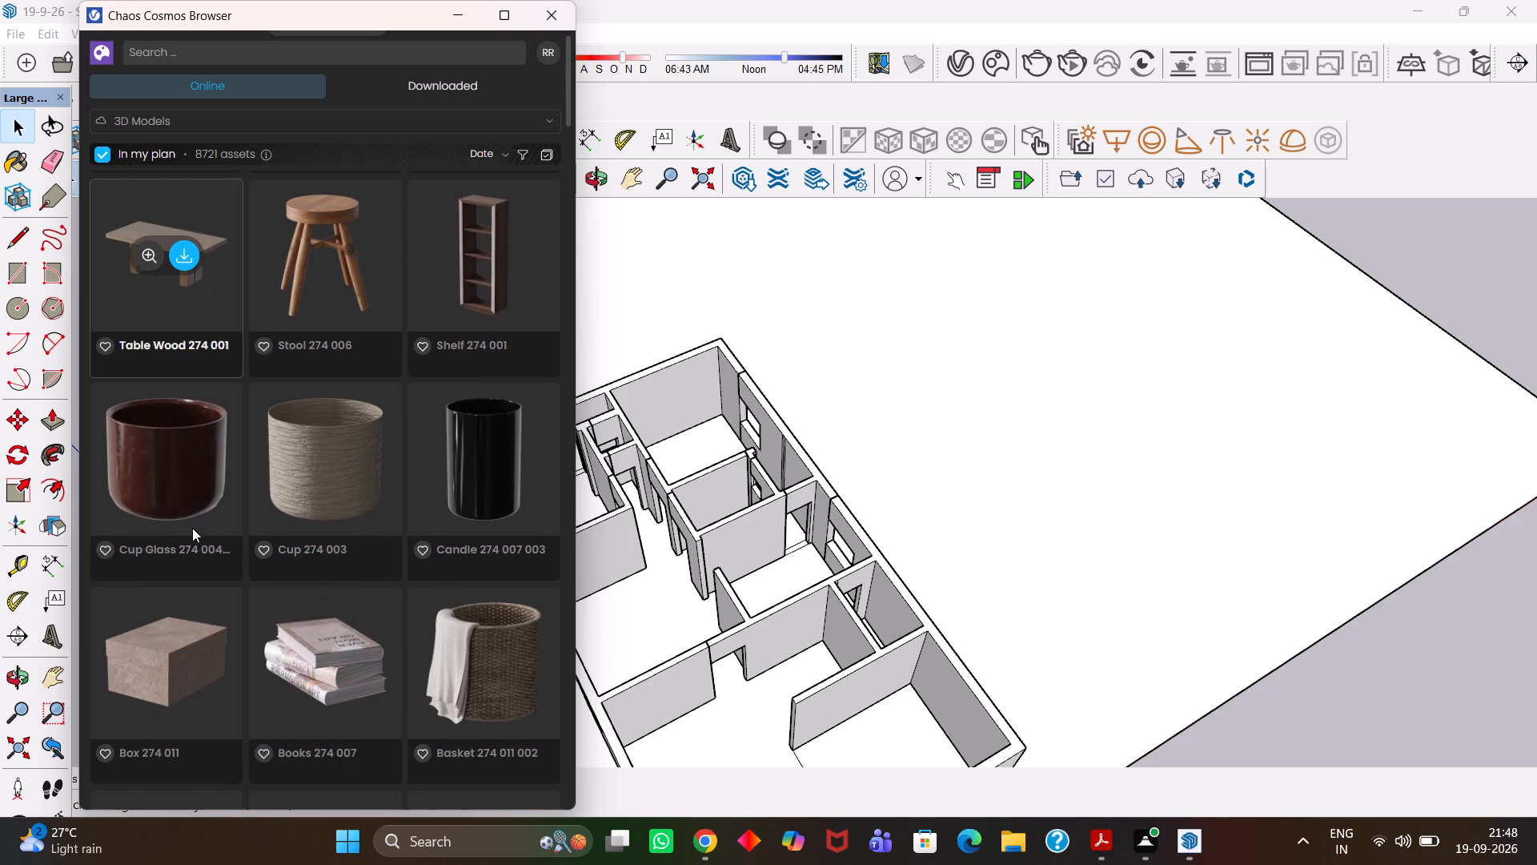
pyautogui.scroll(-12, 180, 531)
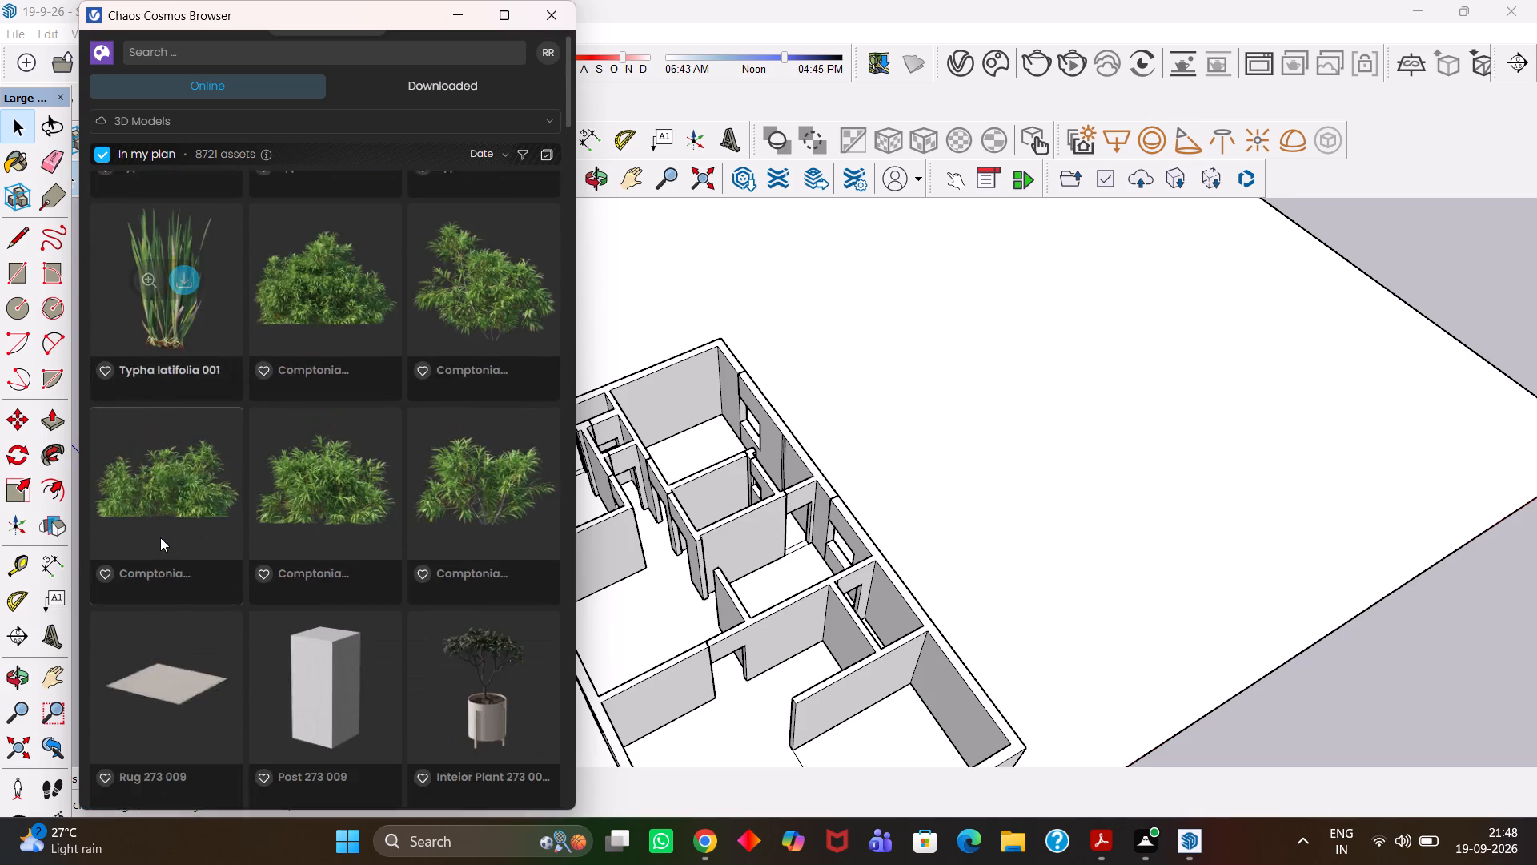
pyautogui.scroll(-18, 160, 537)
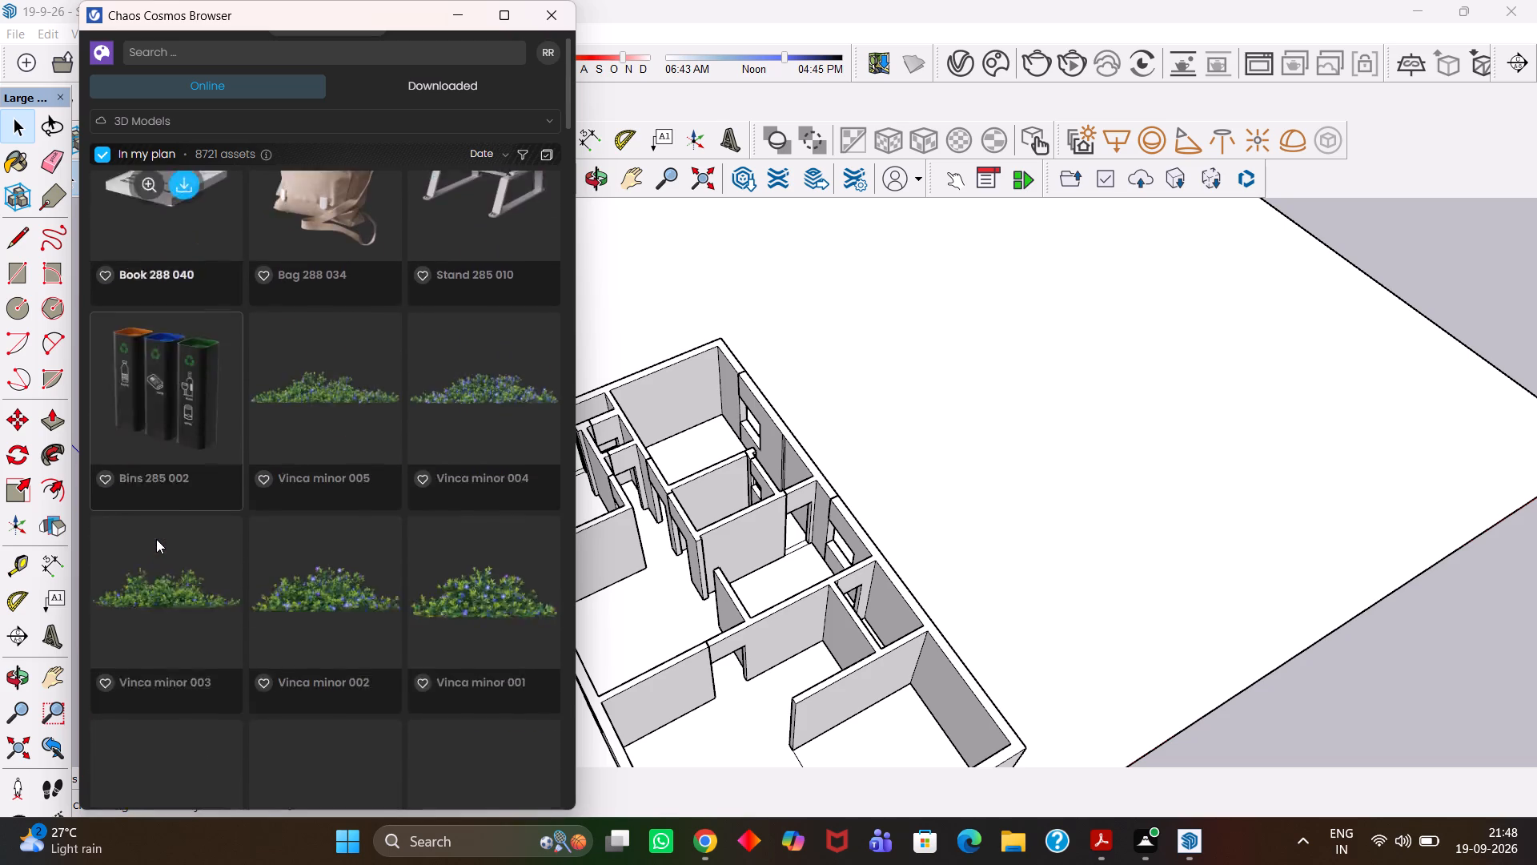
pyautogui.scroll(-7, 156, 539)
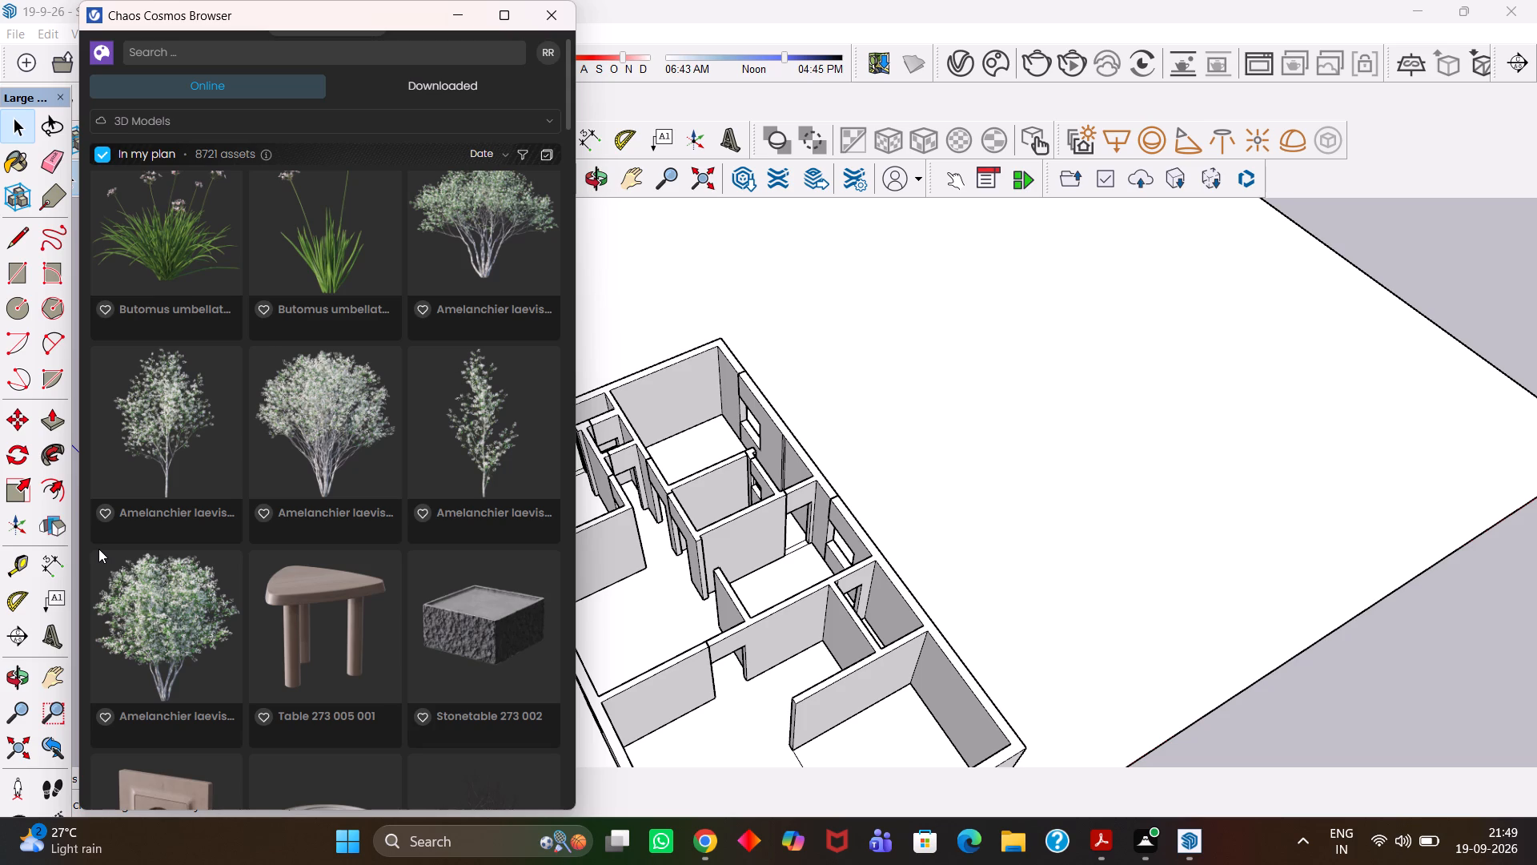
pyautogui.scroll(-8, 379, 484)
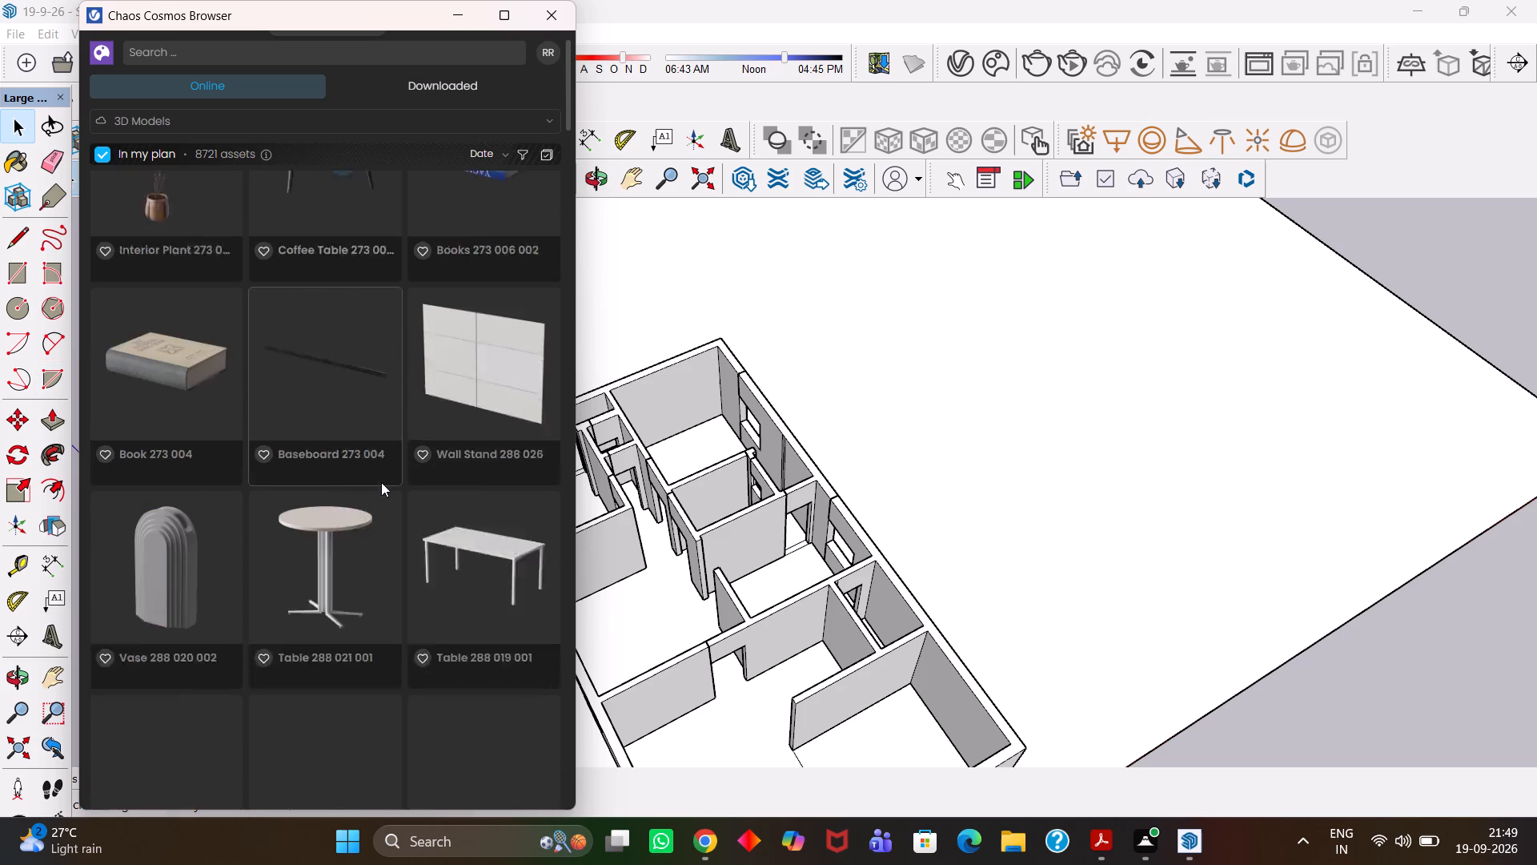
pyautogui.scroll(-8, 381, 482)
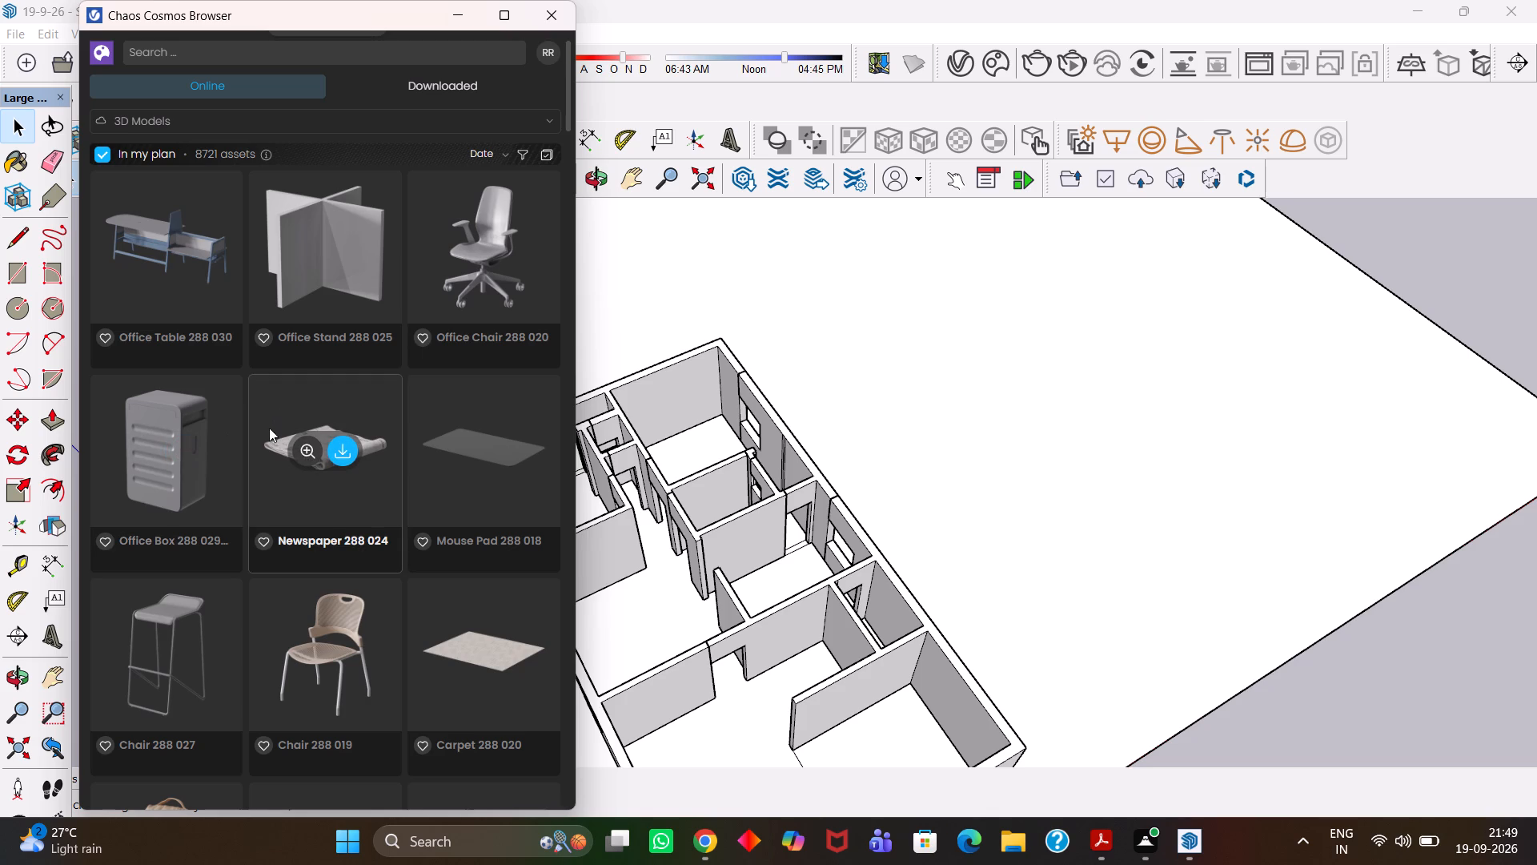
pyautogui.scroll(-5, 278, 438)
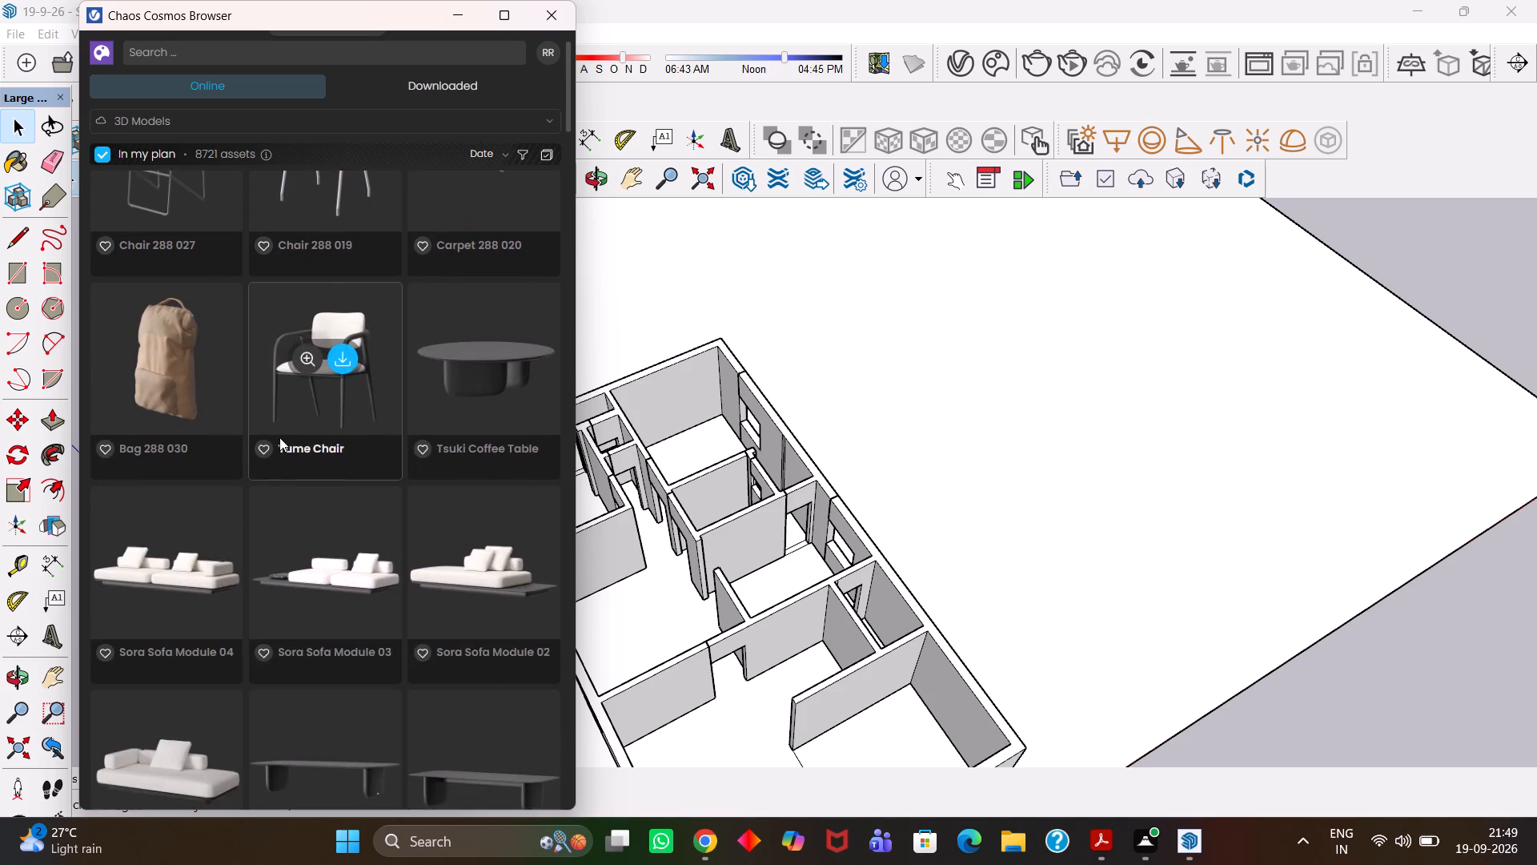
pyautogui.scroll(-5, 279, 437)
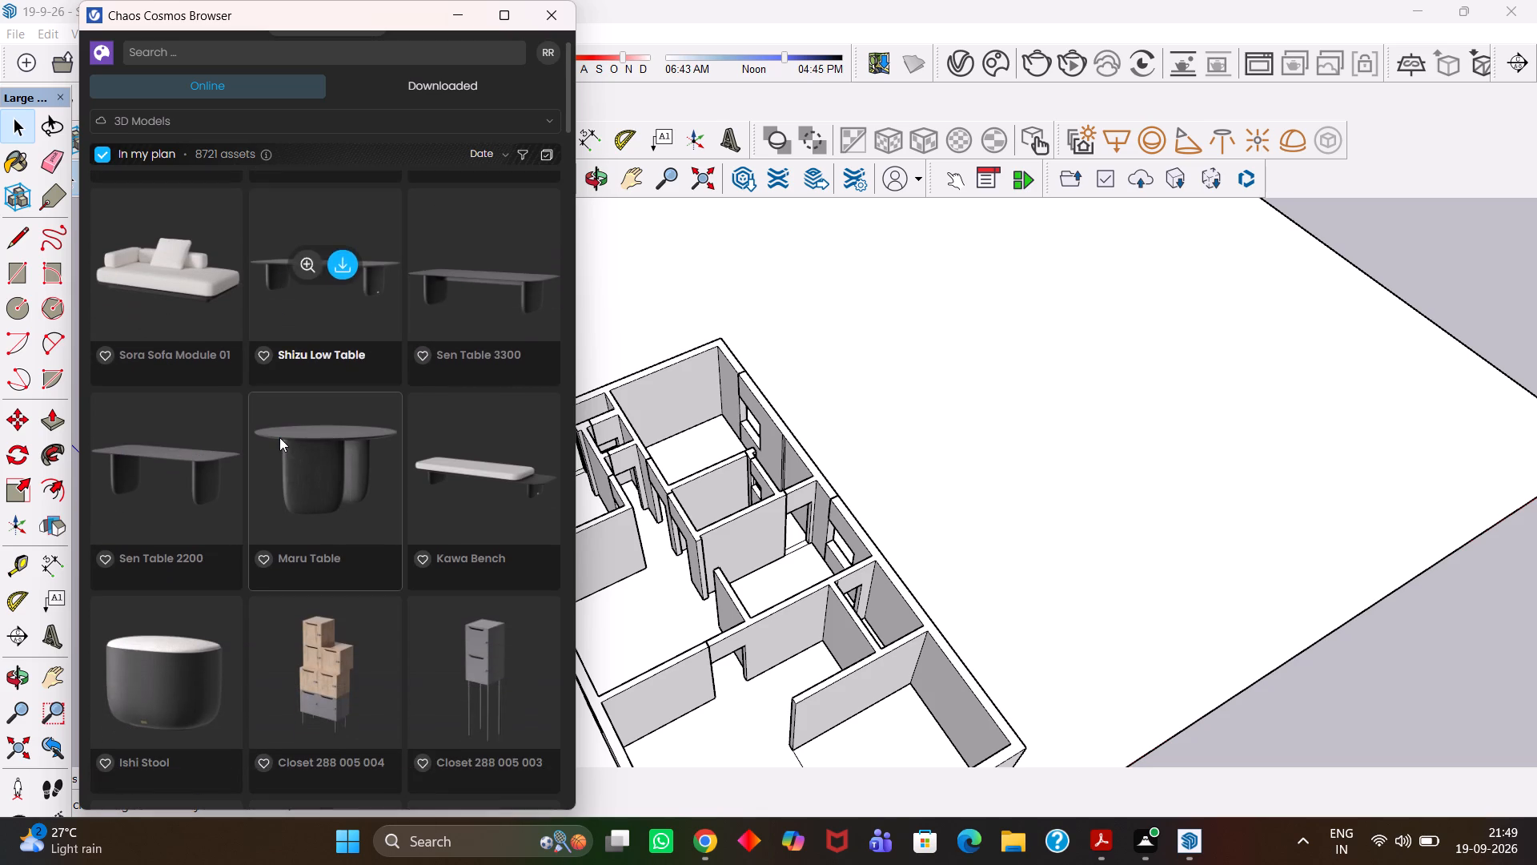
pyautogui.scroll(-6, 279, 437)
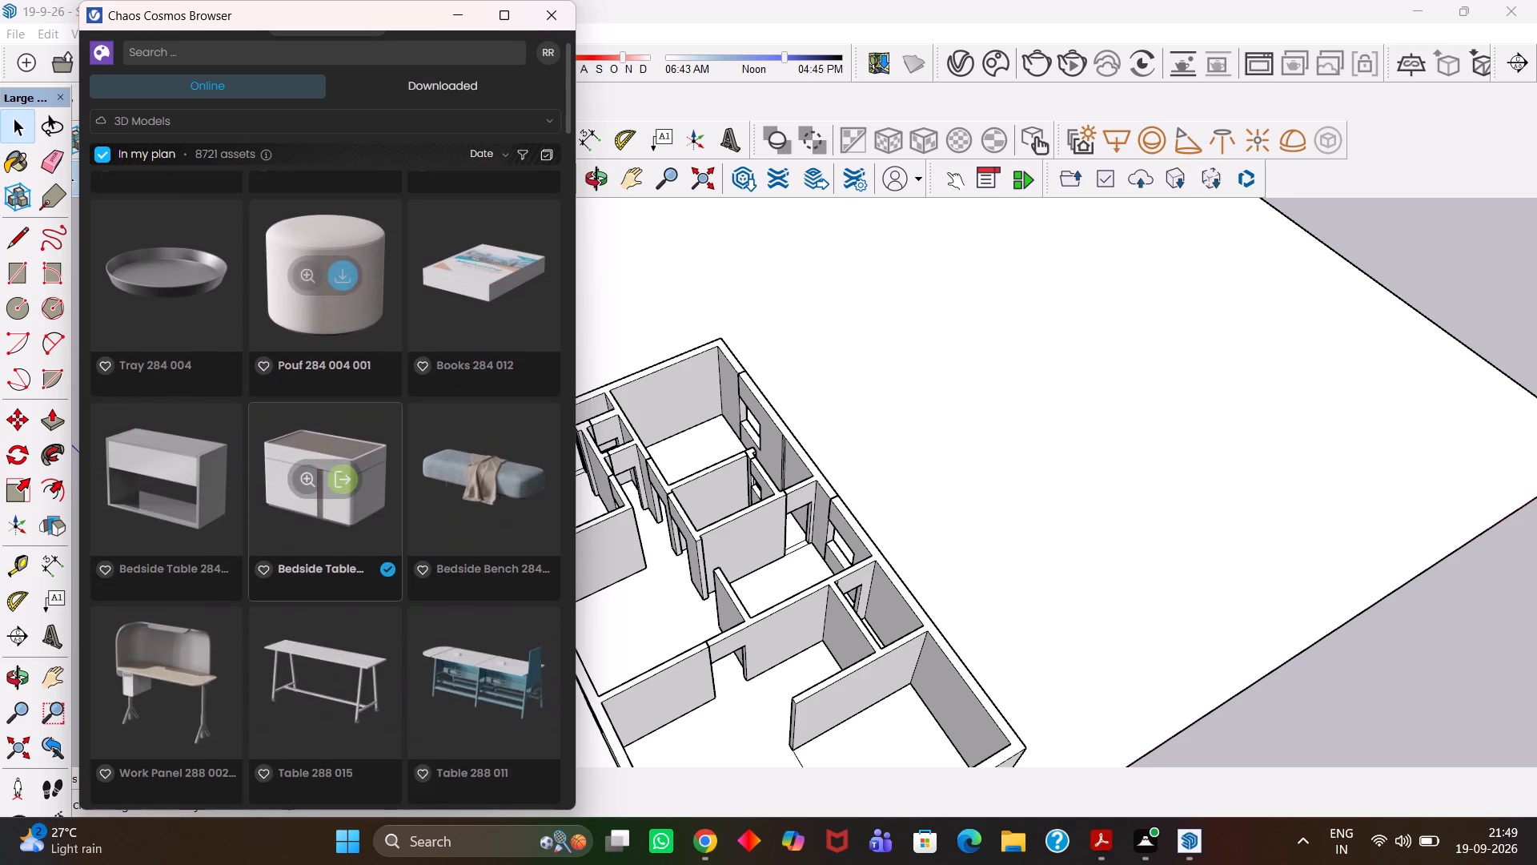
pyautogui.scroll(-9, 279, 437)
pyautogui.scroll(1, 279, 437)
pyautogui.scroll(-3, 279, 437)
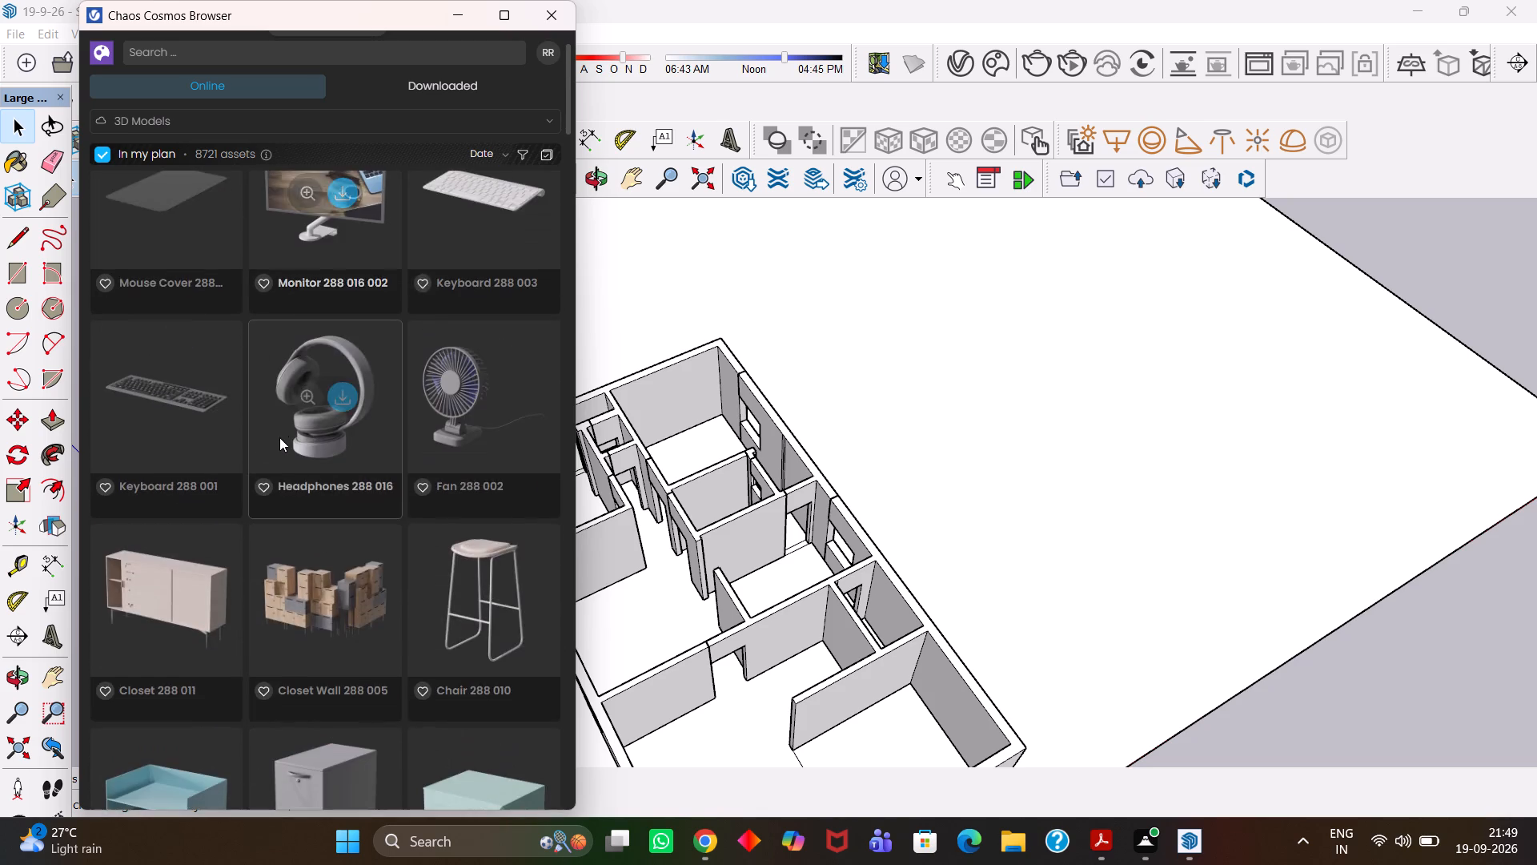
pyautogui.scroll(-12, 279, 437)
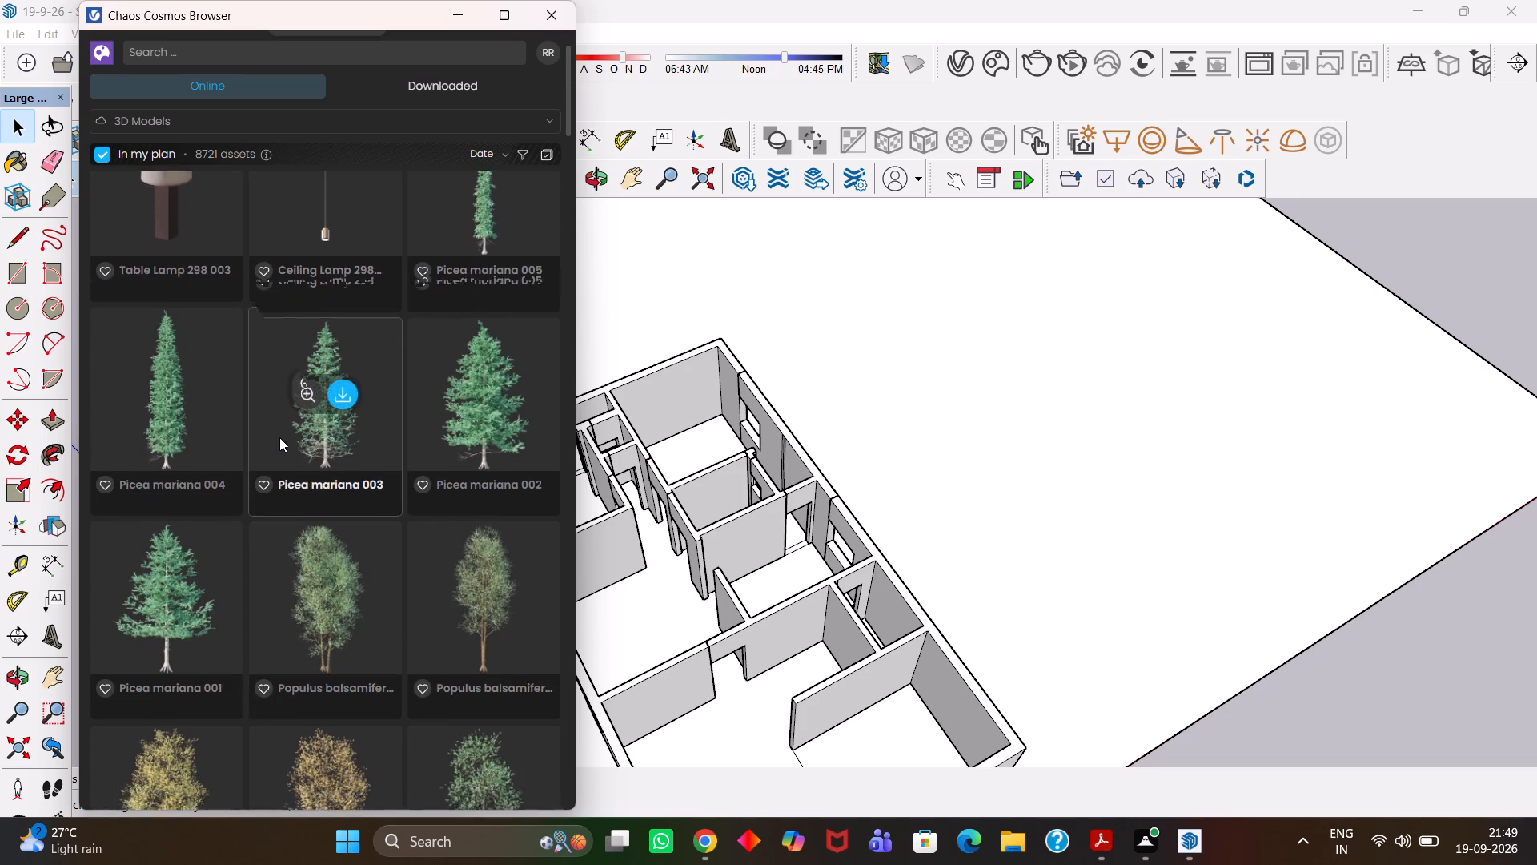
pyautogui.scroll(-12, 279, 437)
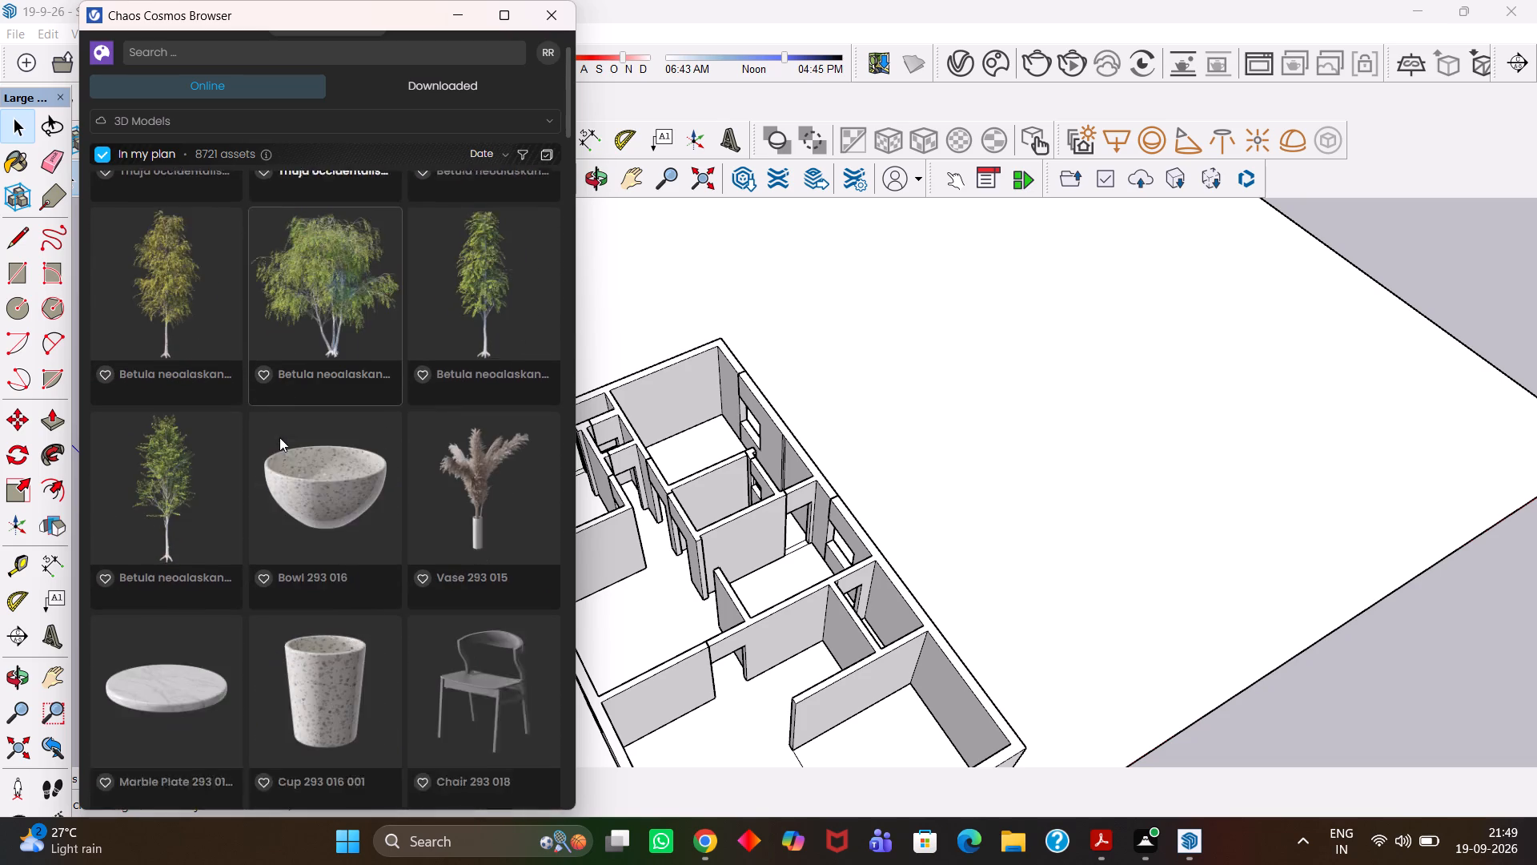
pyautogui.scroll(-7, 279, 437)
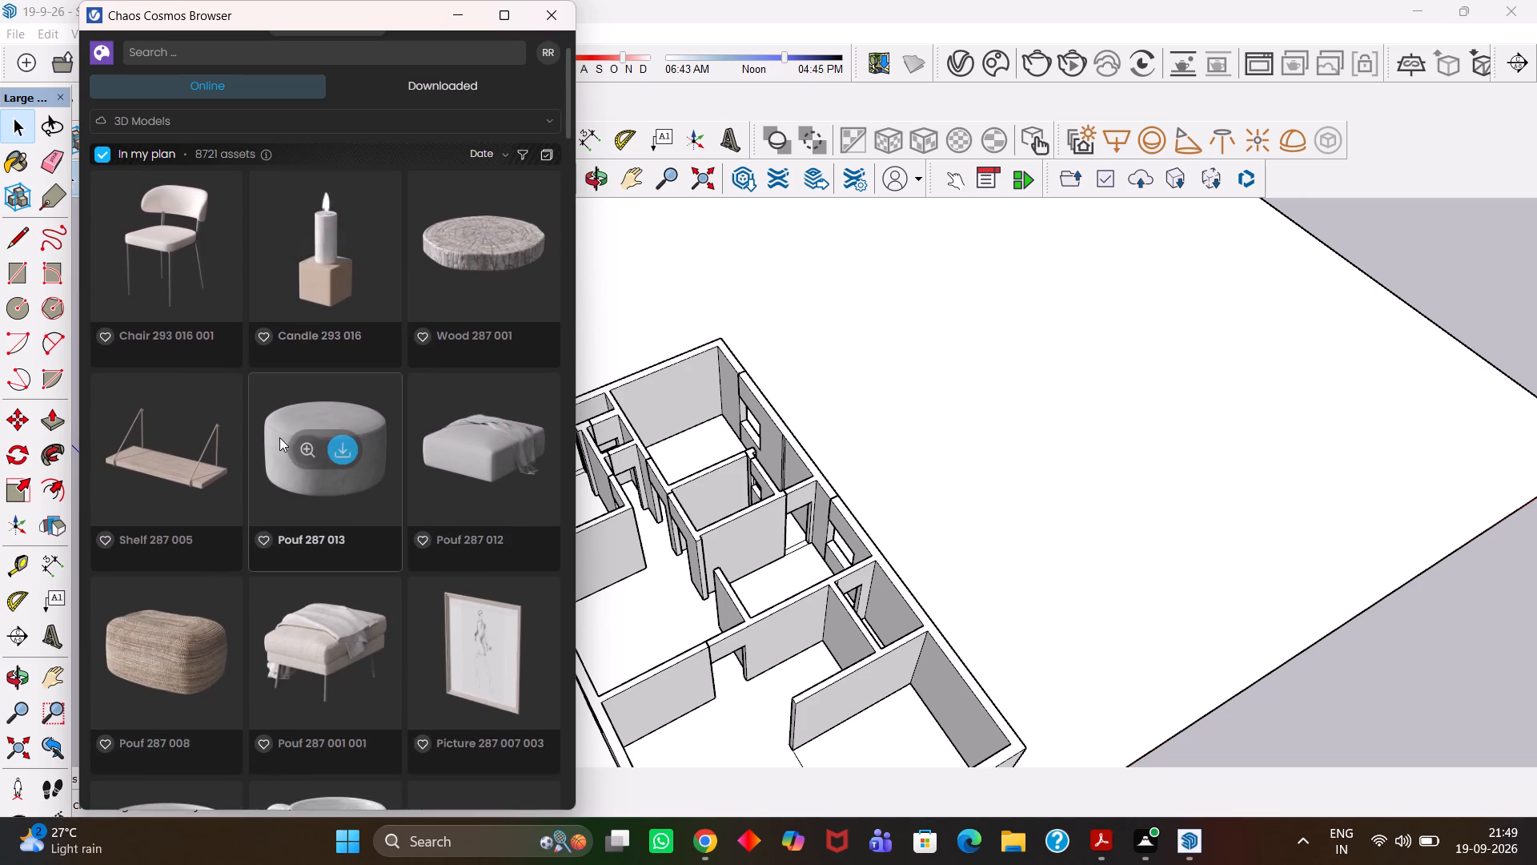
pyautogui.scroll(-10, 279, 437)
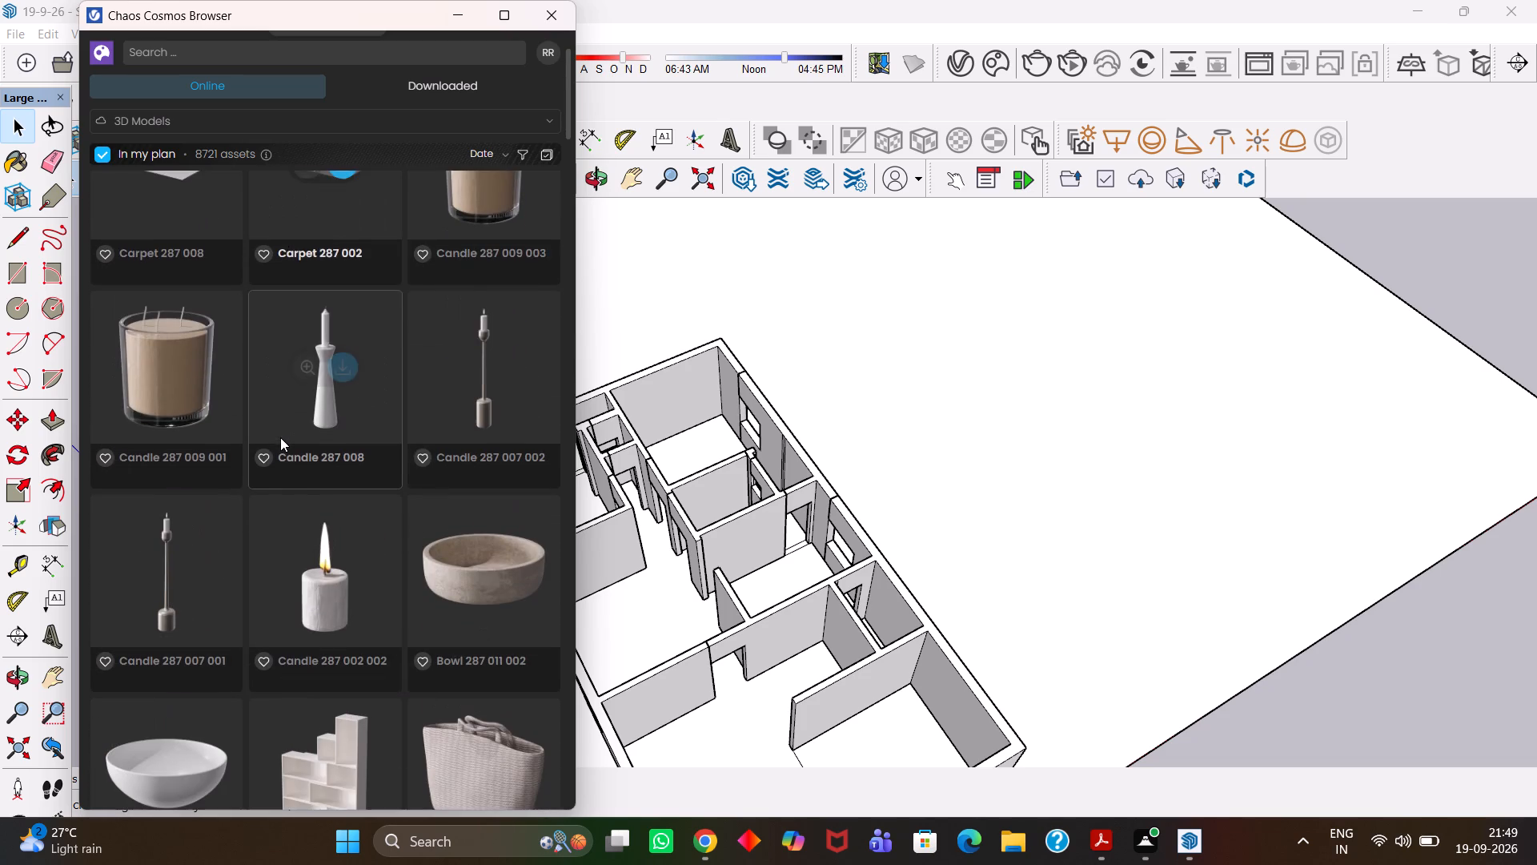
pyautogui.scroll(-6, 280, 437)
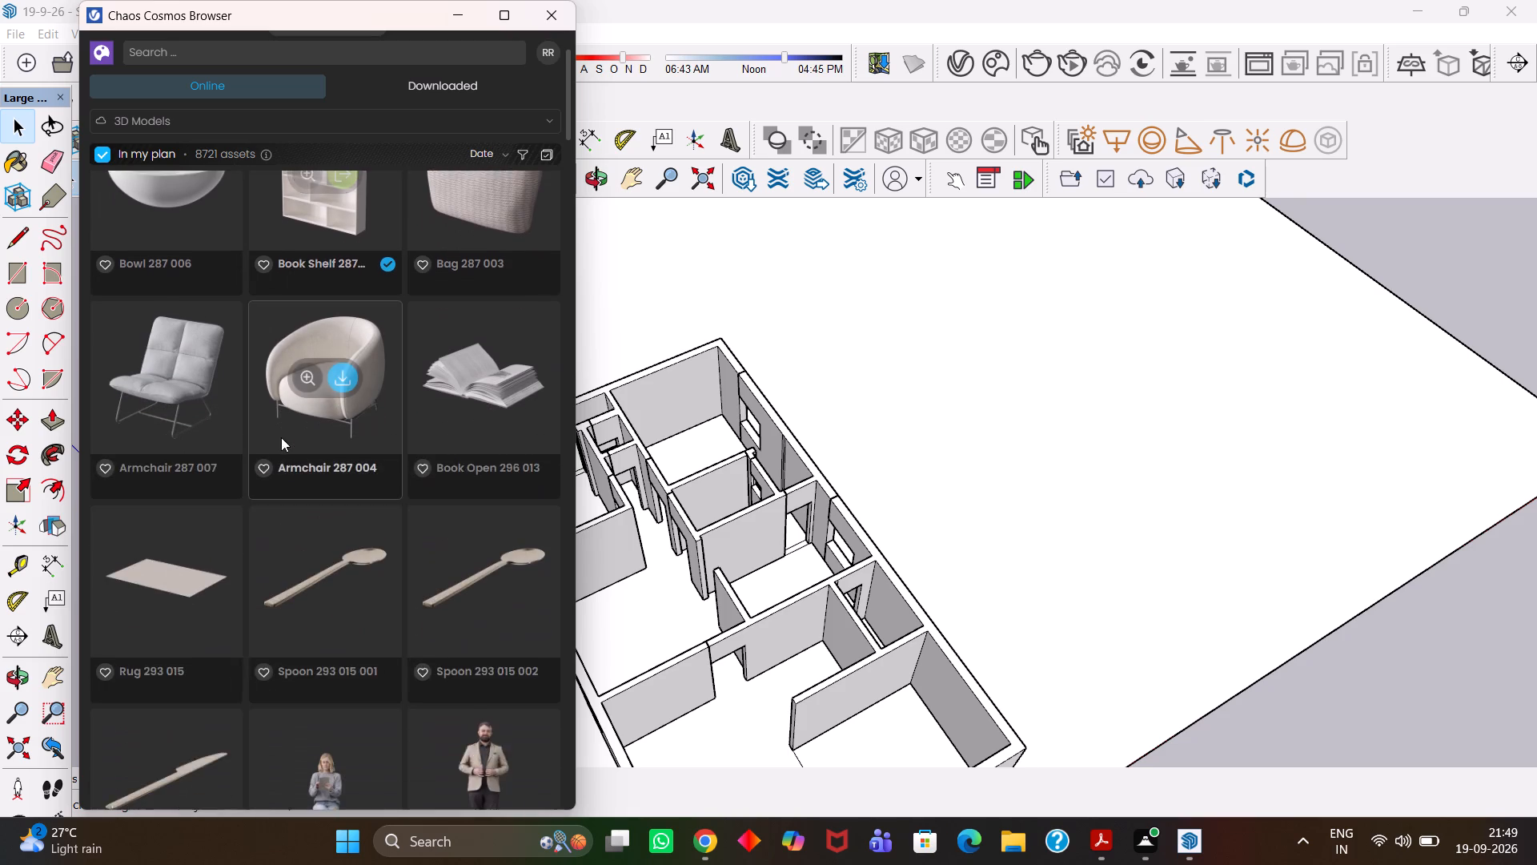
pyautogui.scroll(-11, 281, 437)
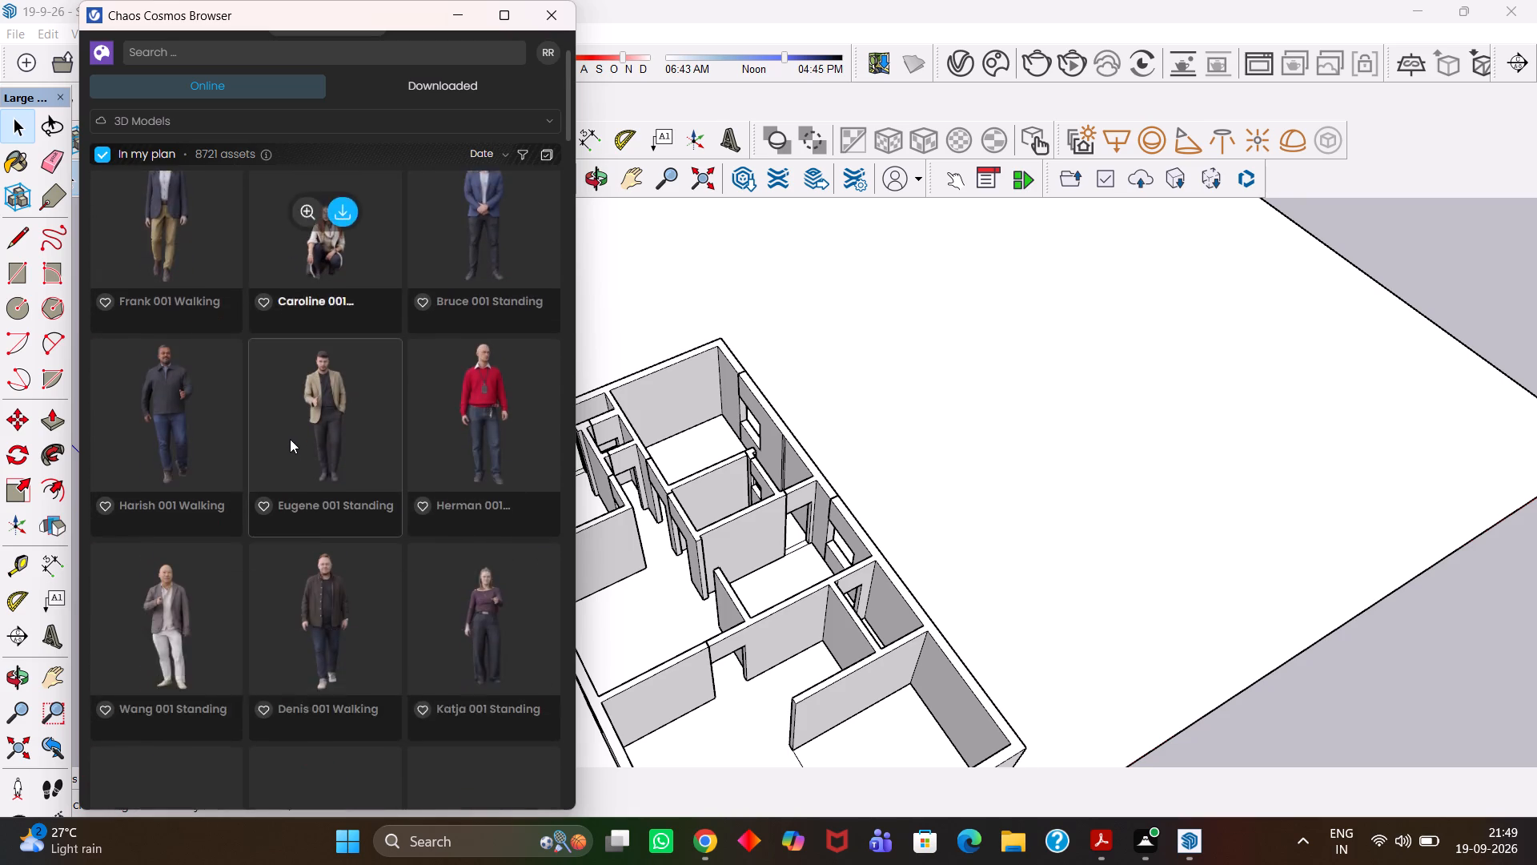
pyautogui.scroll(-1, 290, 439)
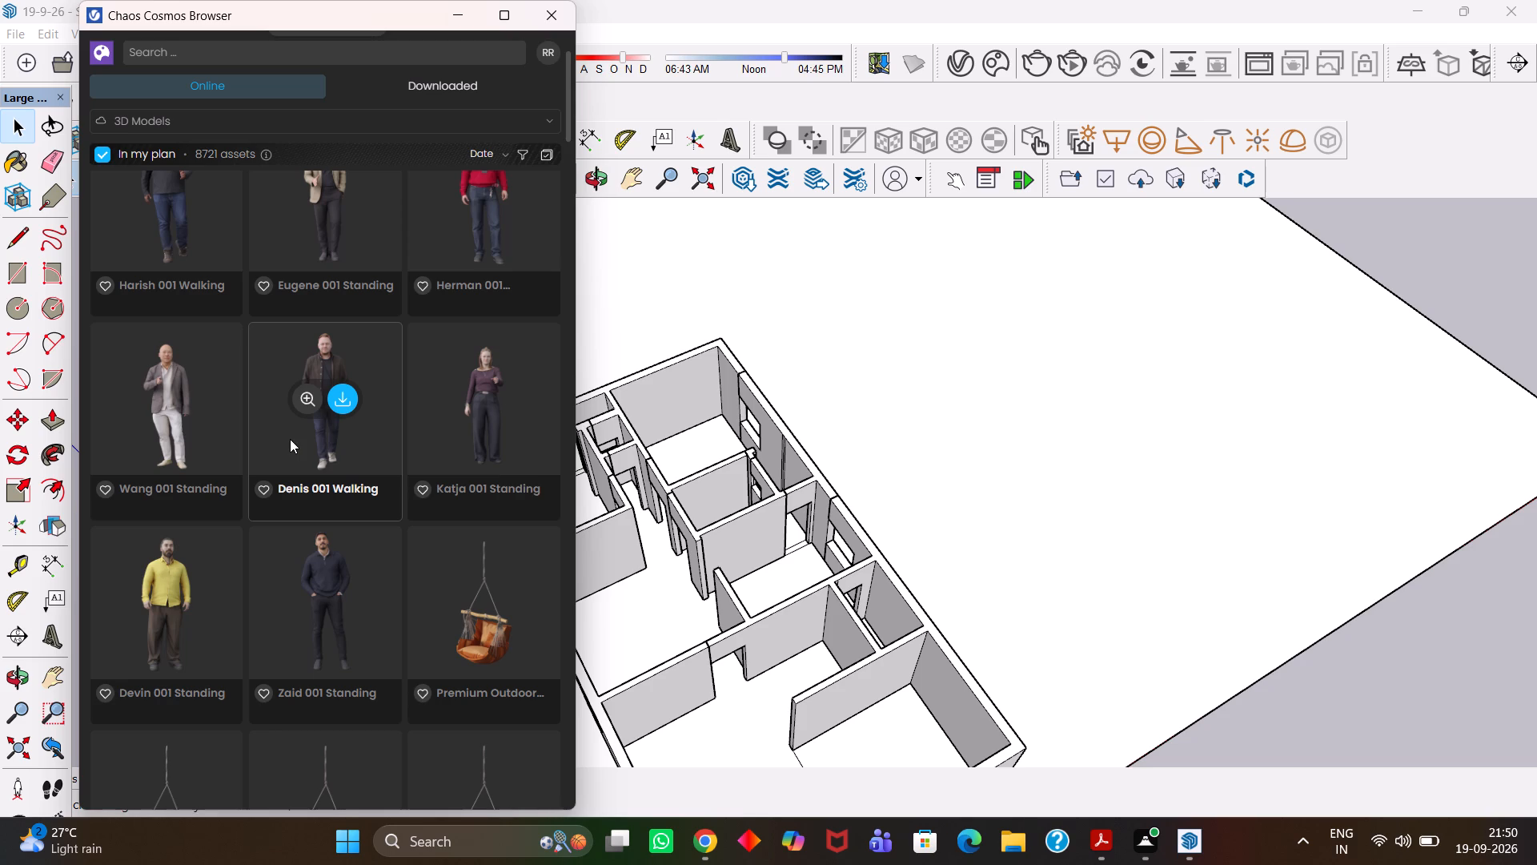
pyautogui.scroll(-2, 291, 439)
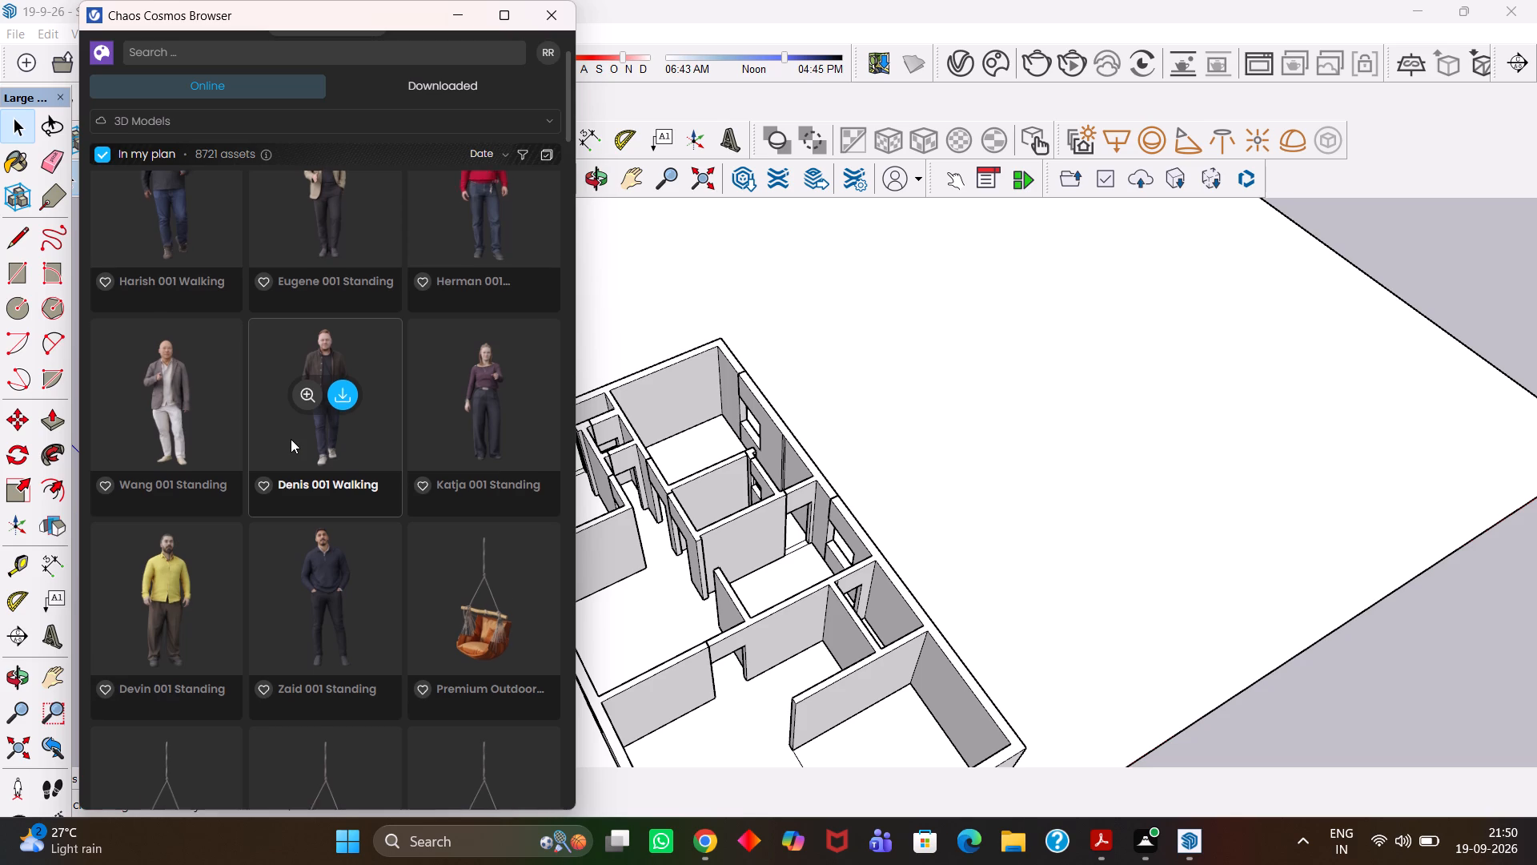
pyautogui.scroll(-13, 291, 439)
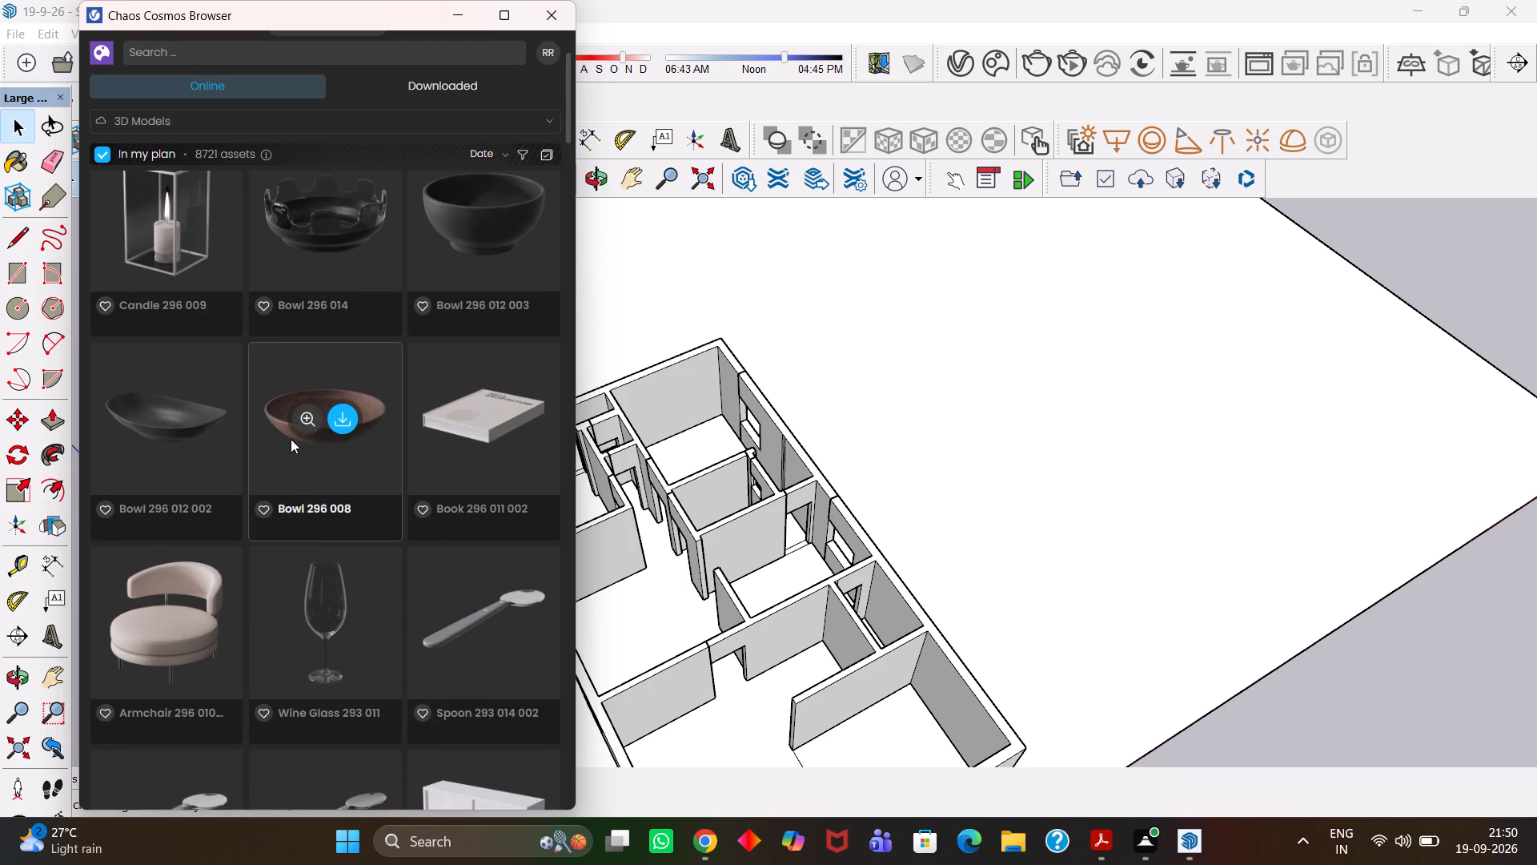
pyautogui.scroll(-13, 291, 439)
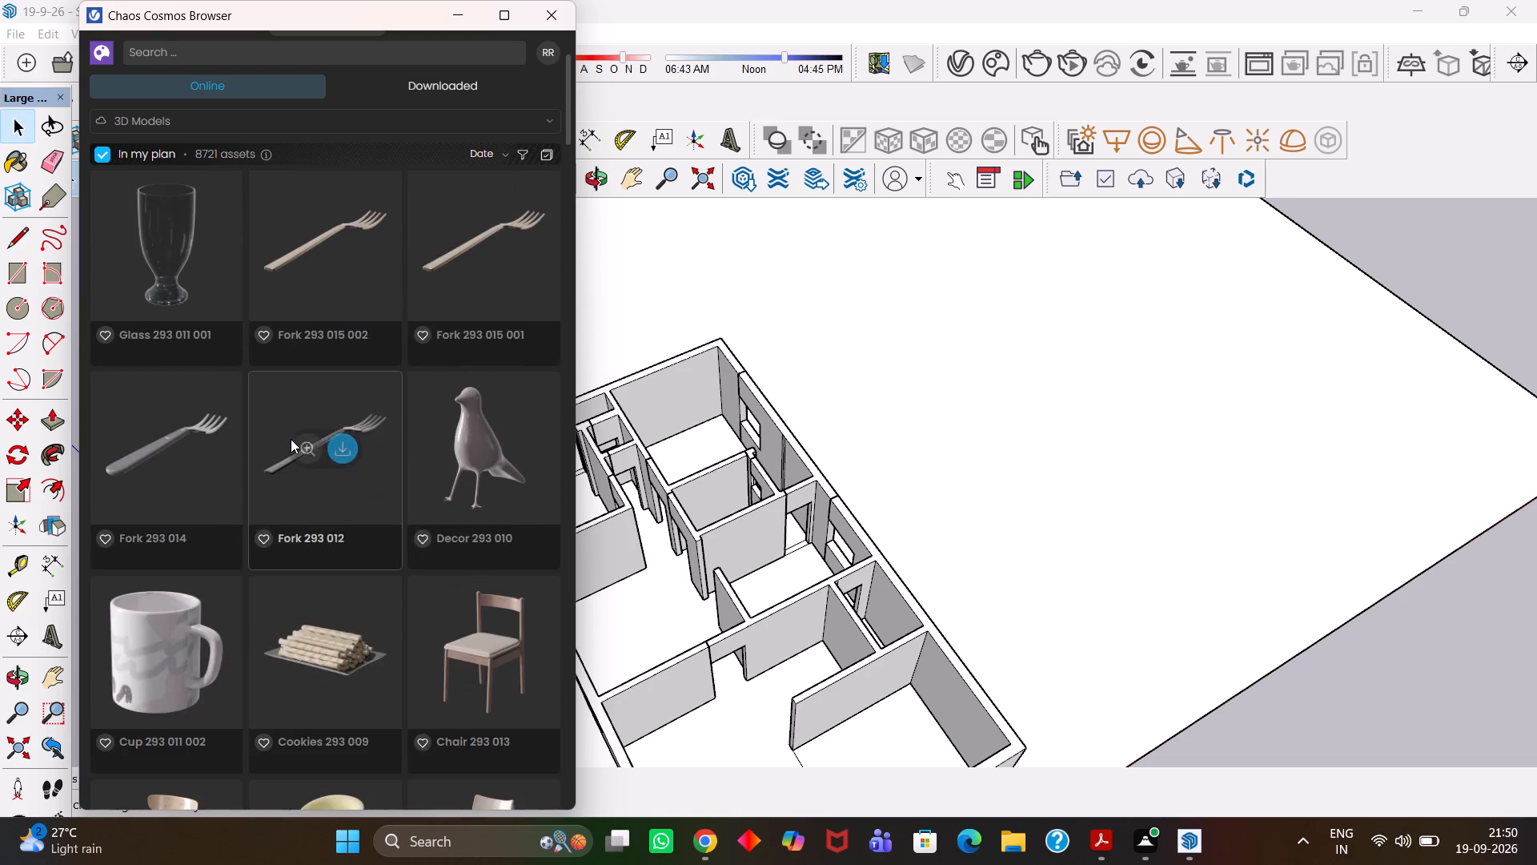
pyautogui.scroll(-13, 291, 439)
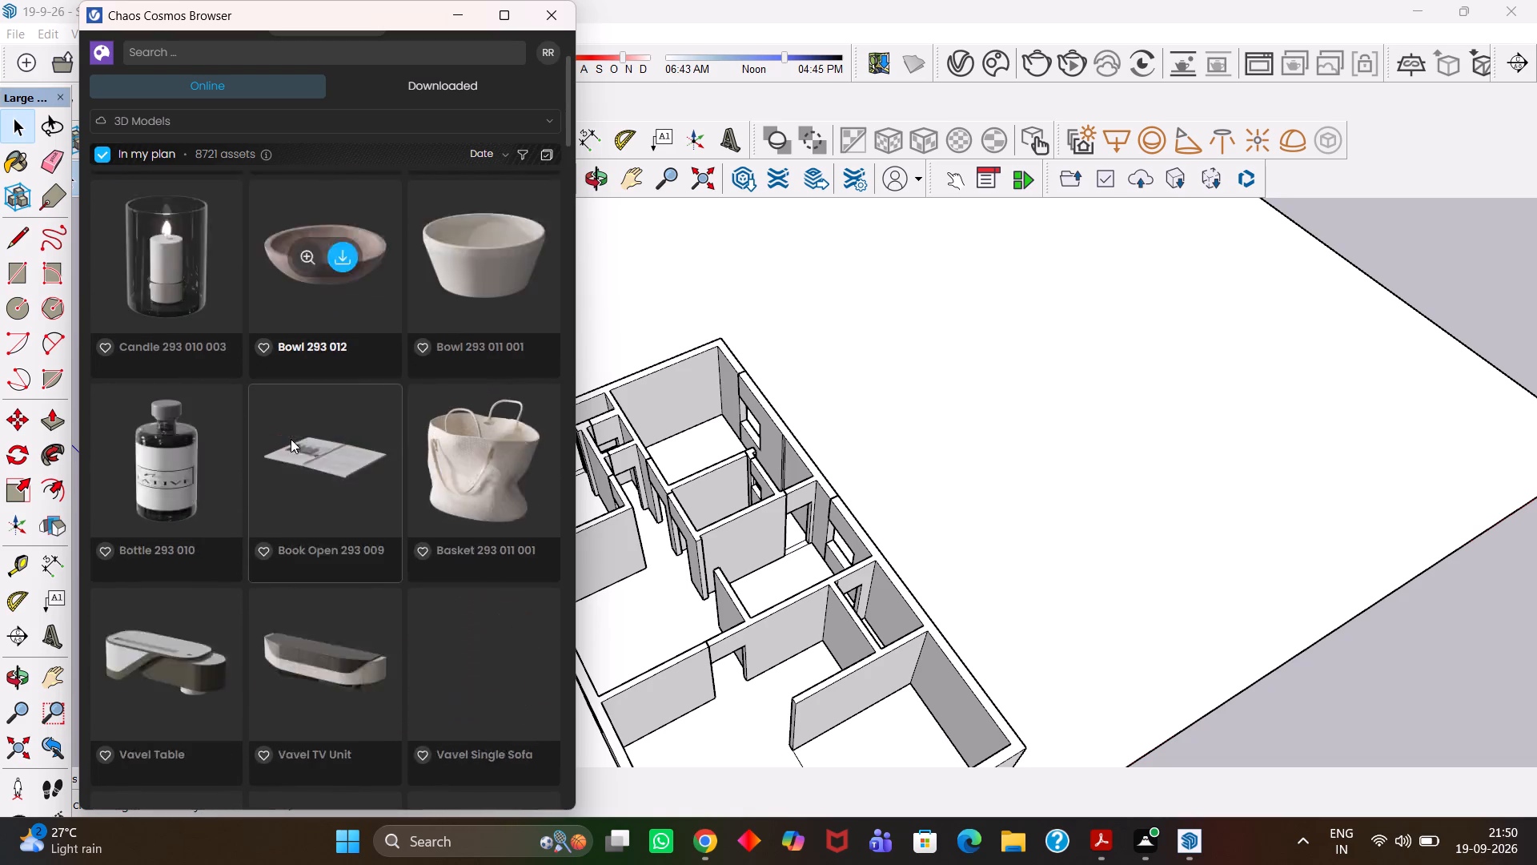
pyautogui.scroll(-15, 291, 439)
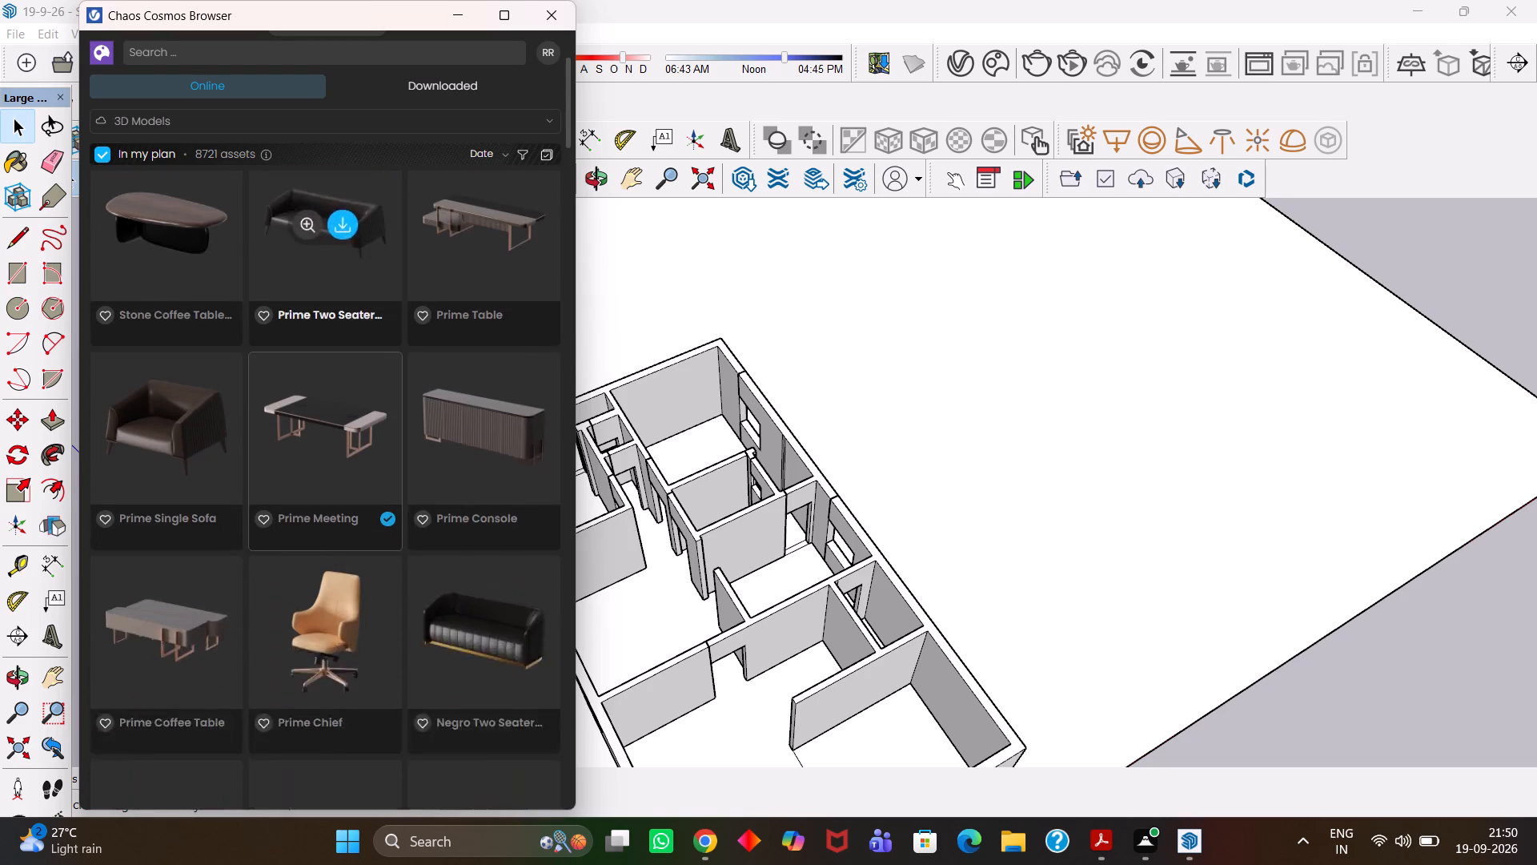
# Look through the online 3D furniture and decor models once more, and put the Chaos Cosmos browser away.
pyautogui.scroll(12, 291, 439)
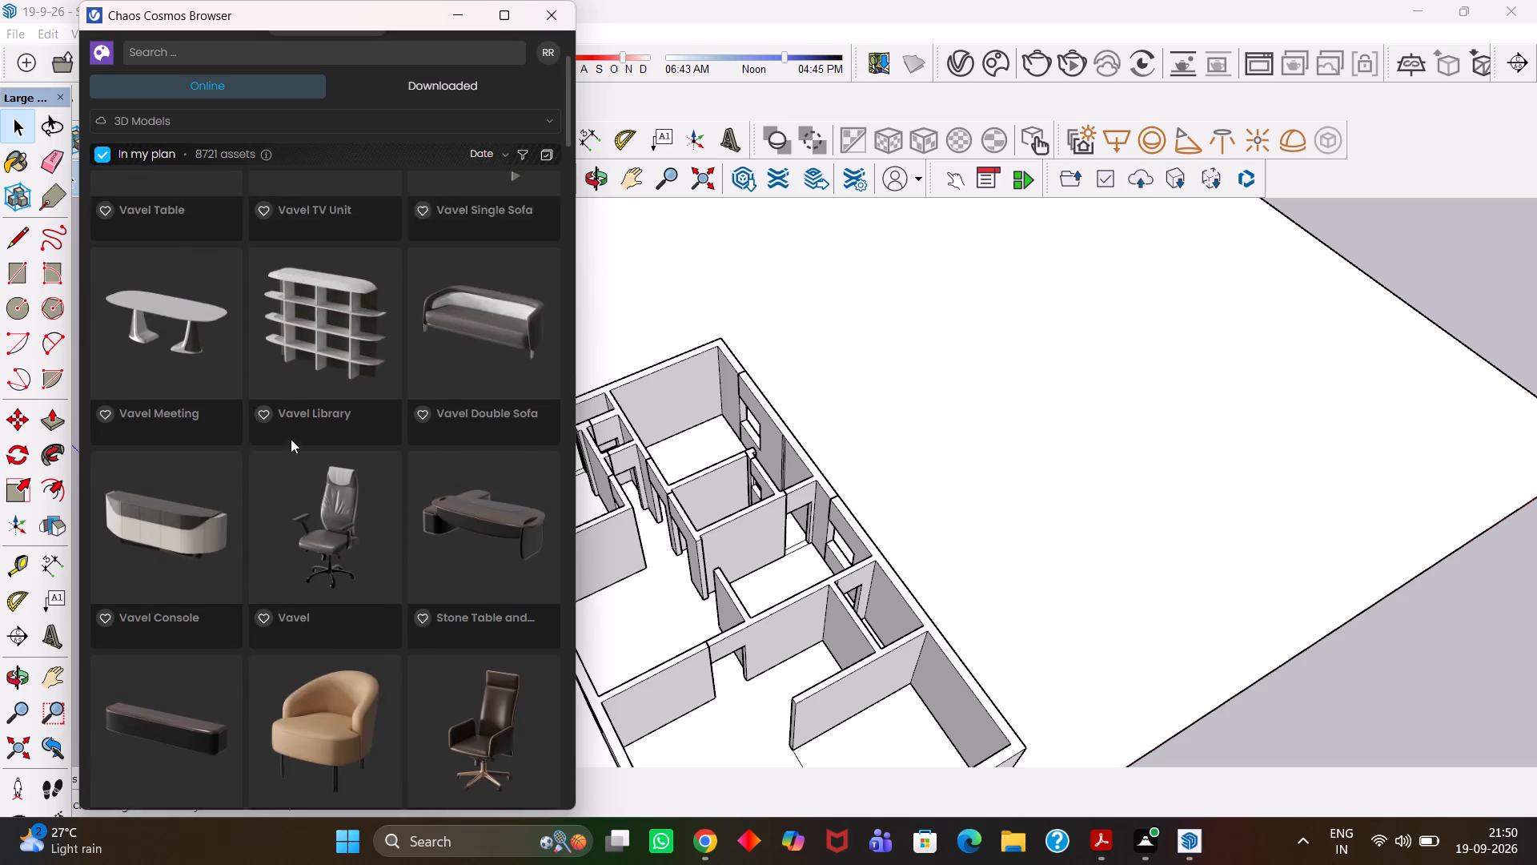
pyautogui.scroll(12, 291, 439)
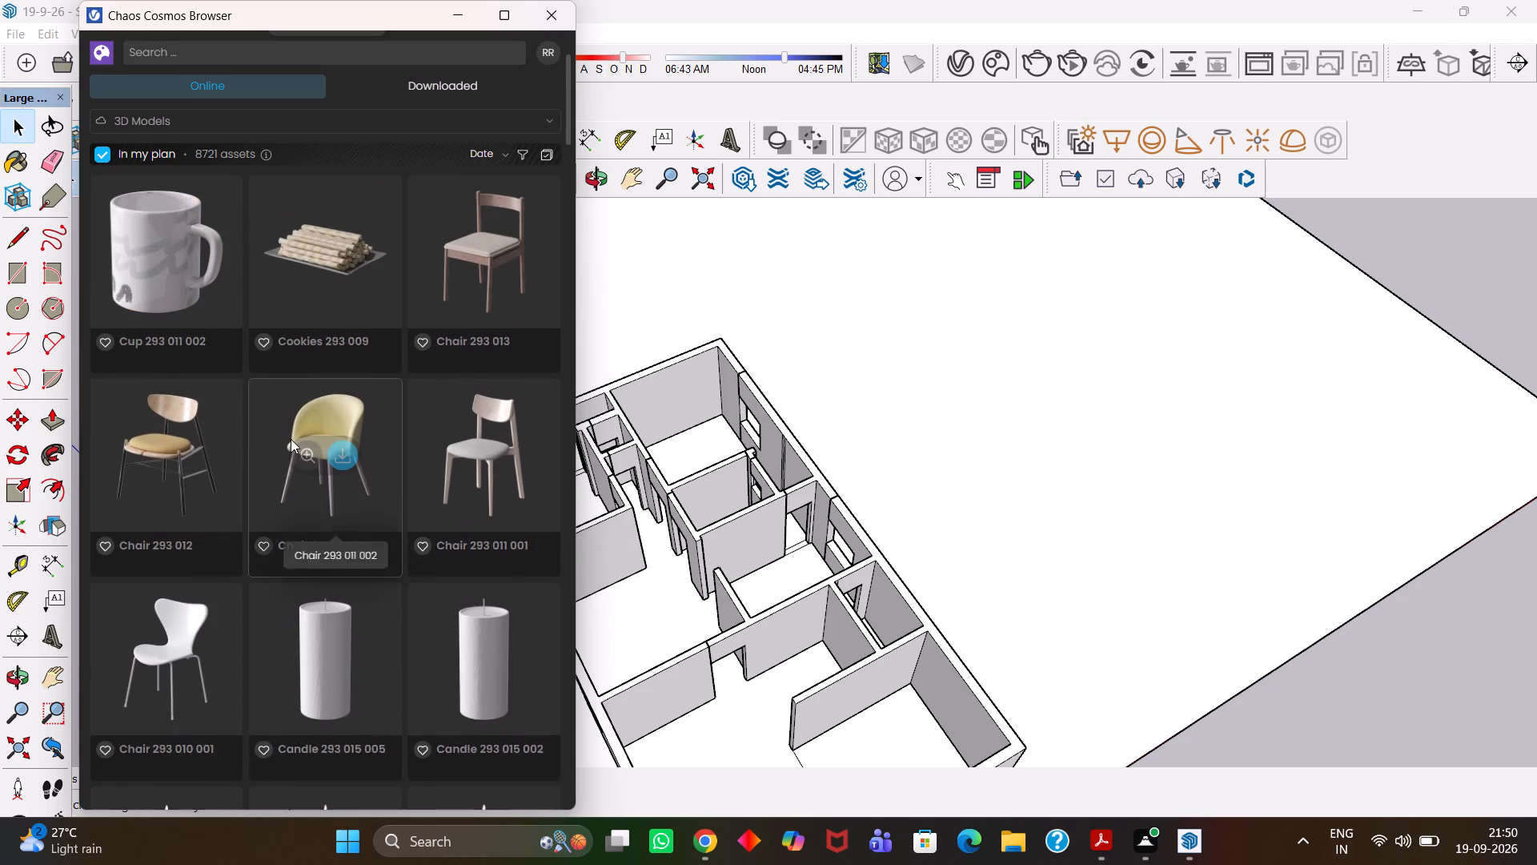
pyautogui.scroll(3, 291, 439)
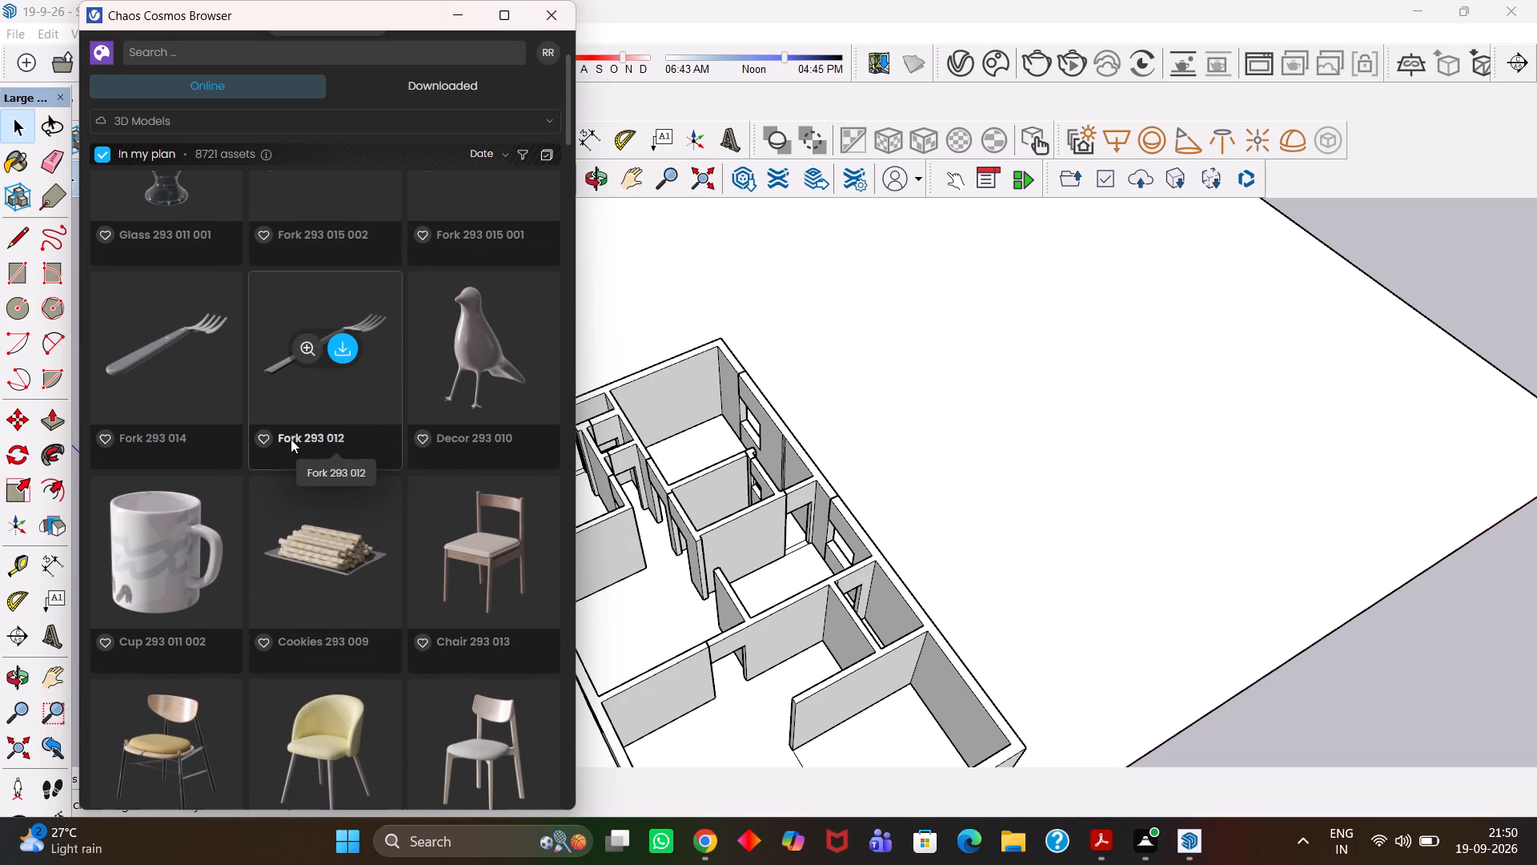
pyautogui.scroll(-14, 291, 439)
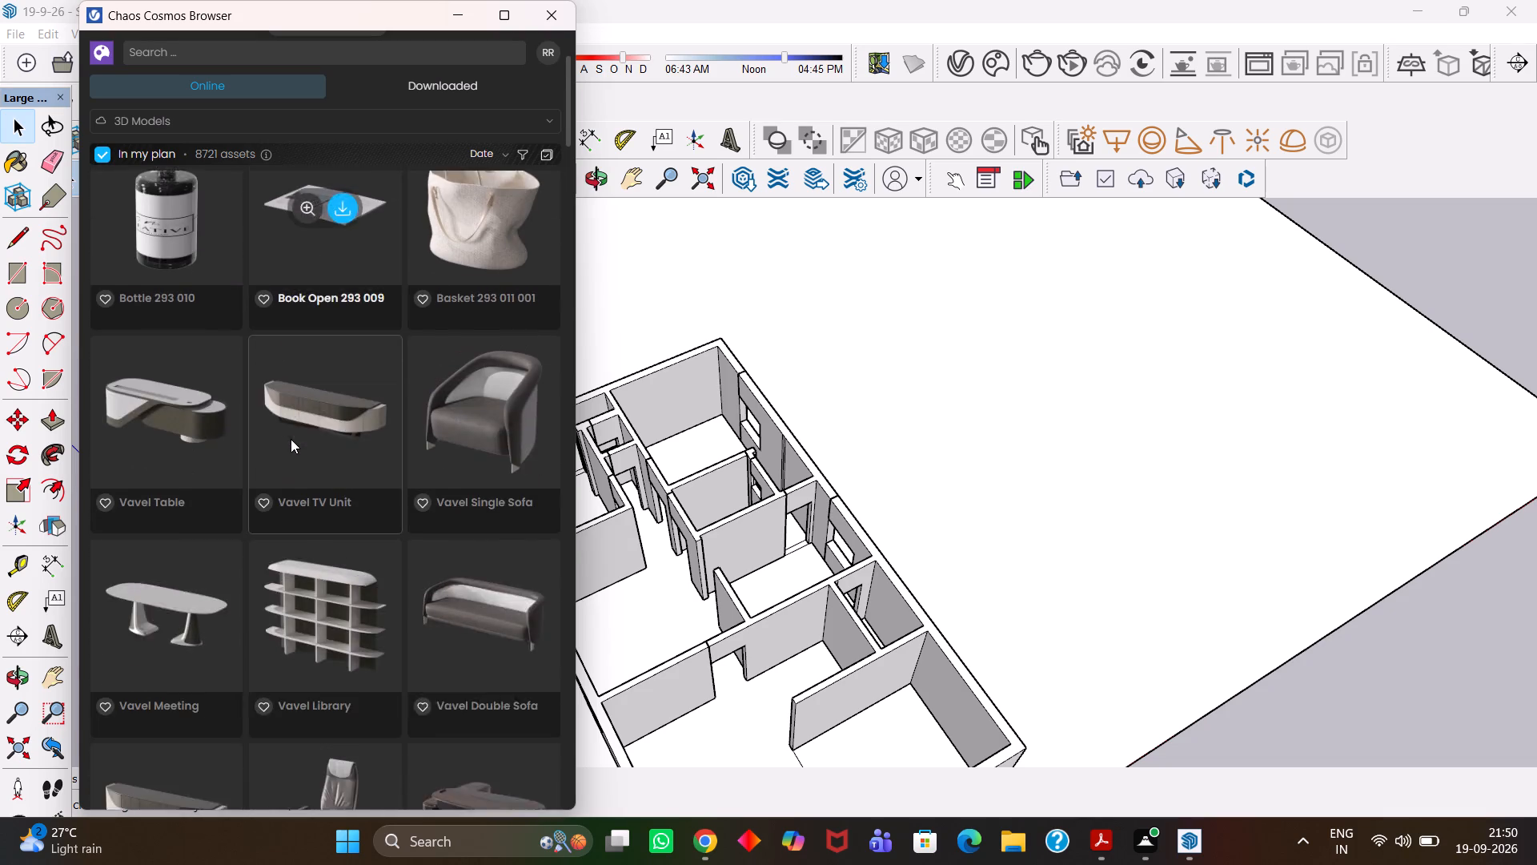
pyautogui.scroll(-16, 291, 439)
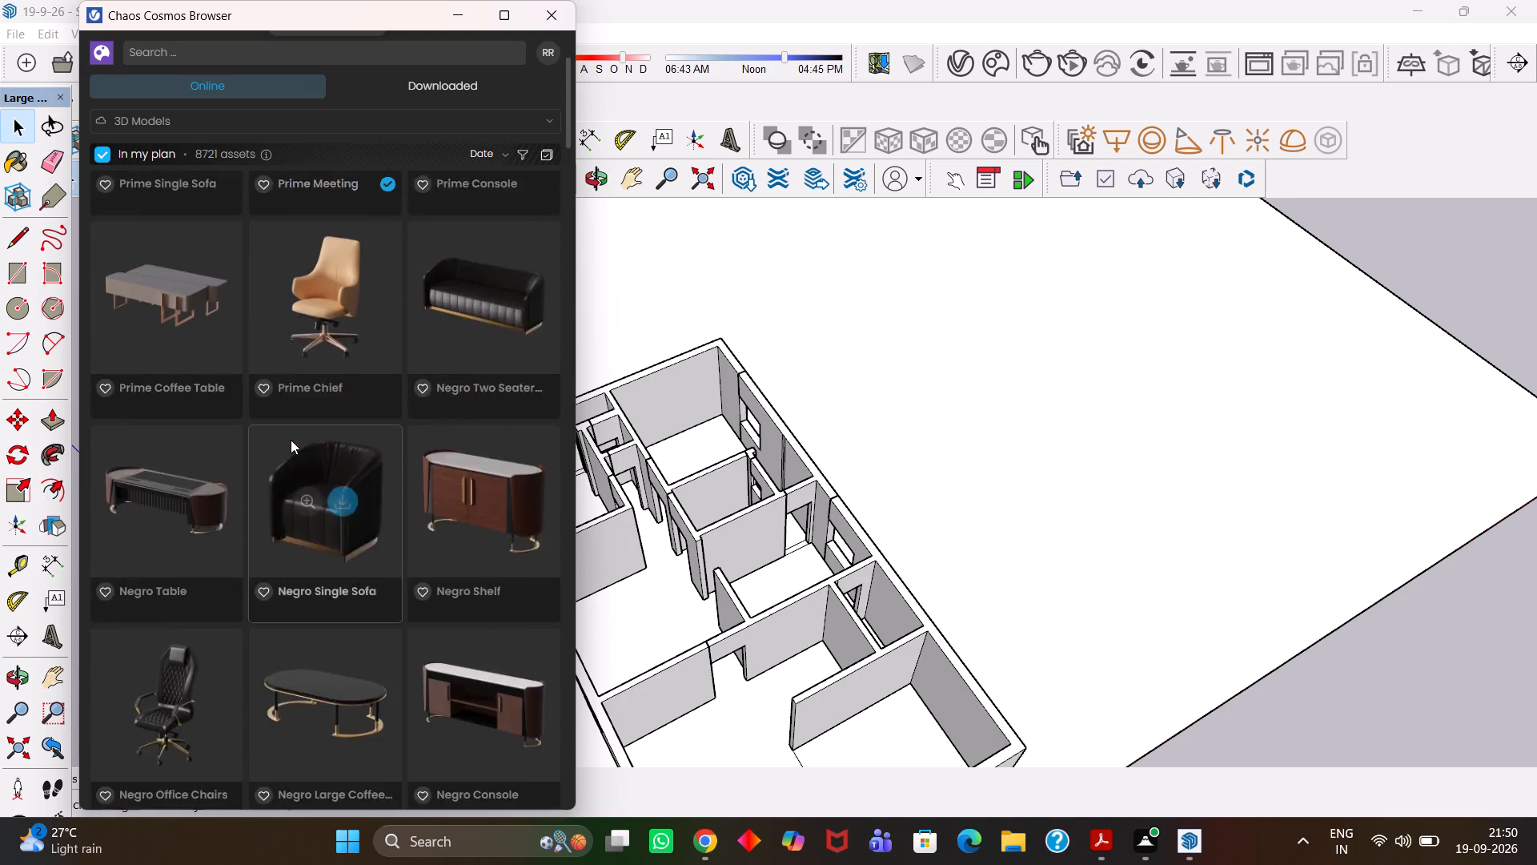
pyautogui.scroll(-3, 291, 440)
pyautogui.click(444, 6)
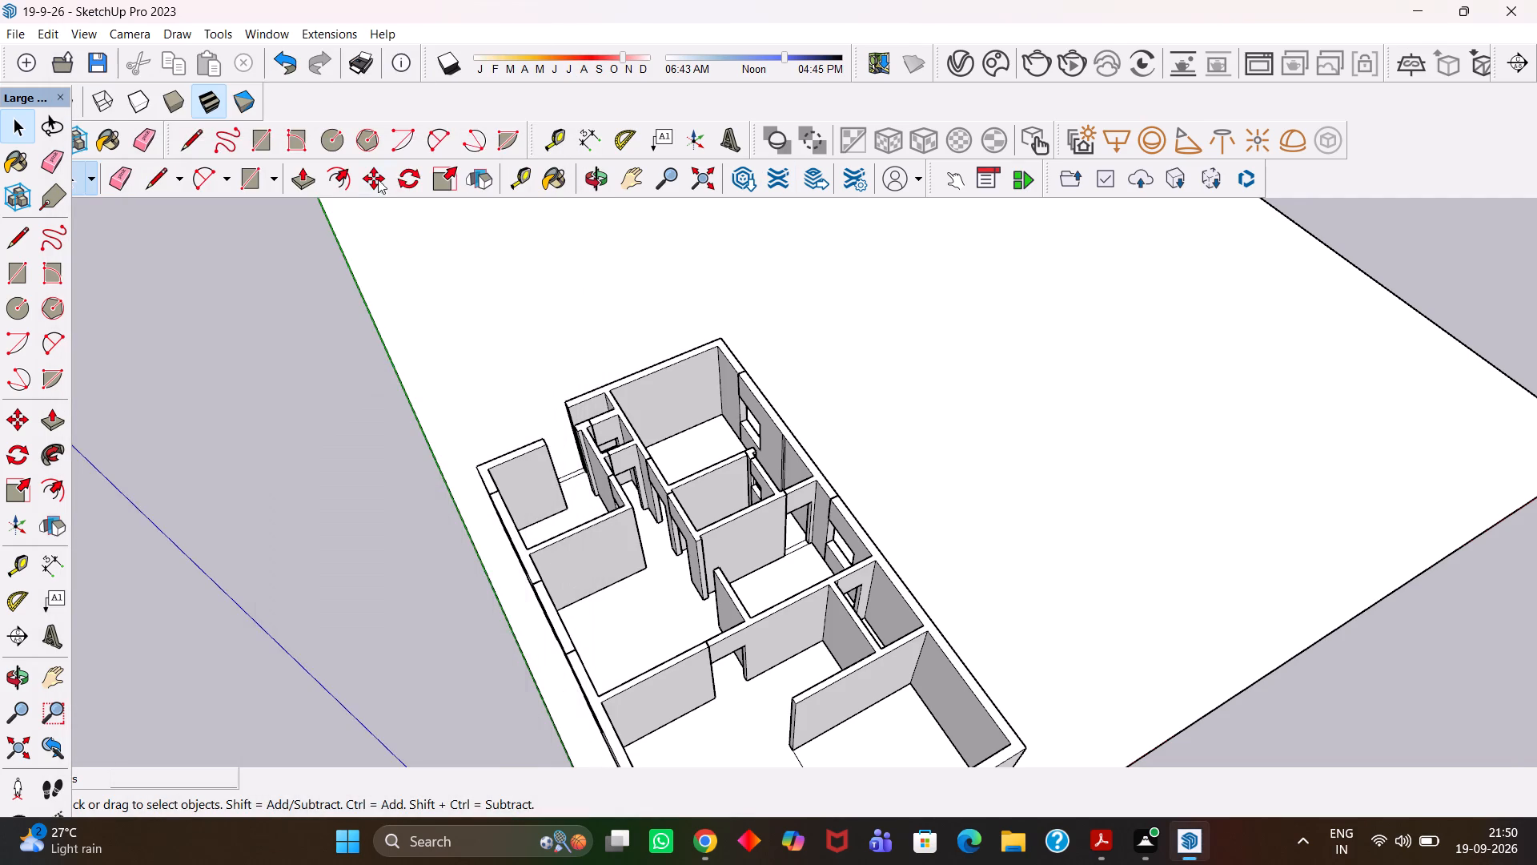
# Examine the wall outline lines on the floor around the open corner outside the small end room.
pyautogui.scroll(3, 616, 446)
pyautogui.moveTo(718, 517); pyautogui.dragTo(583, 553, button='middle')
pyautogui.scroll(2, 583, 553)
pyautogui.scroll(-5, 583, 553)
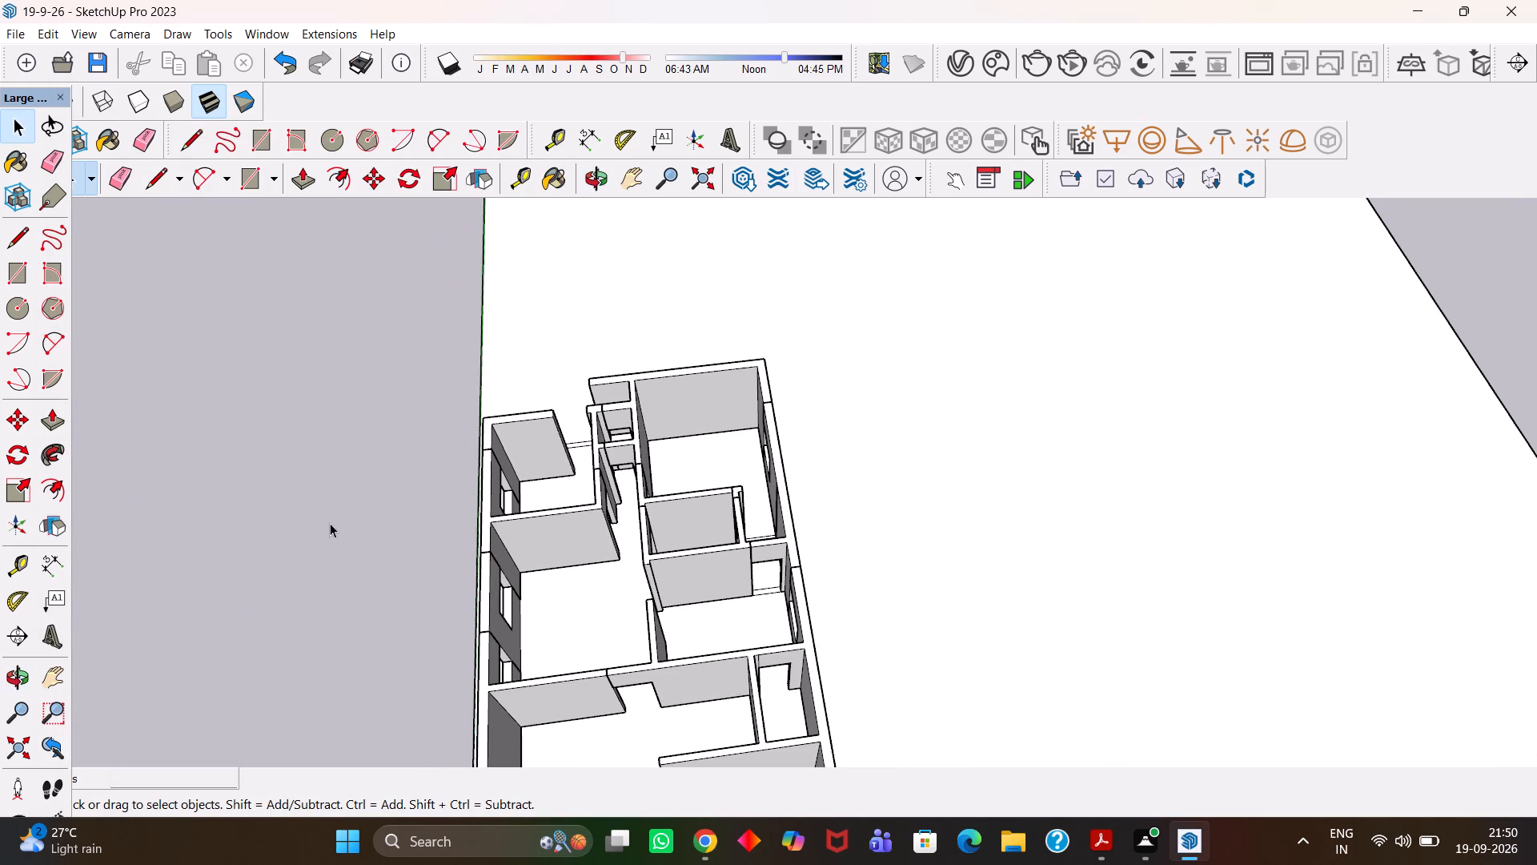
pyautogui.click(58, 677)
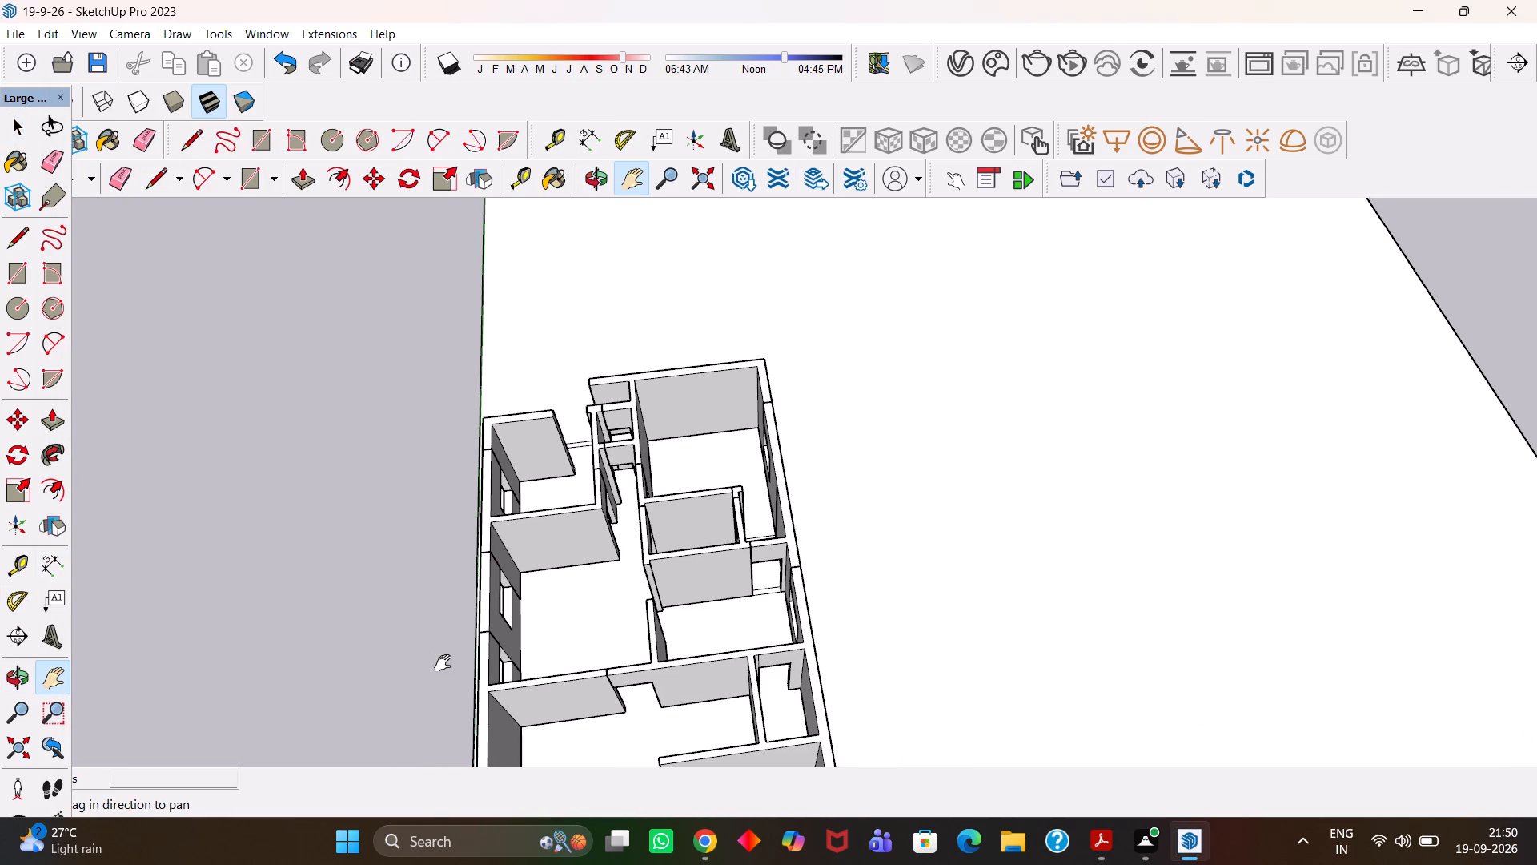
pyautogui.moveTo(443, 663); pyautogui.dragTo(675, 445)
pyautogui.scroll(-4, 675, 438)
pyautogui.moveTo(881, 416); pyautogui.dragTo(875, 573, button='middle')
pyautogui.scroll(3, 875, 573)
pyautogui.moveTo(798, 390); pyautogui.dragTo(817, 574)
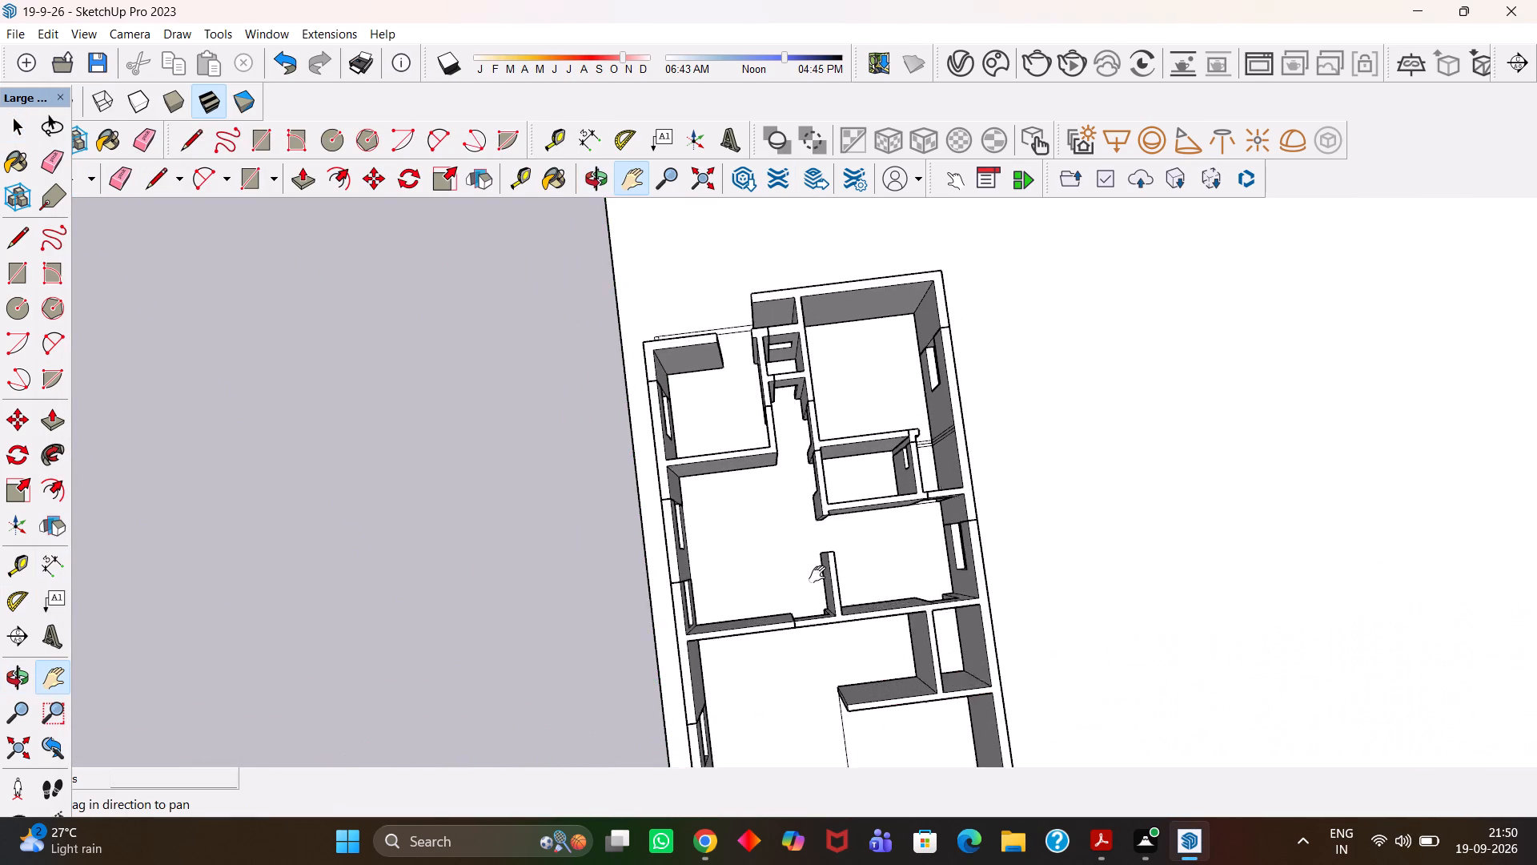
pyautogui.moveTo(817, 574); pyautogui.dragTo(817, 575)
pyautogui.scroll(8, 657, 427)
pyautogui.scroll(-6, 728, 413)
pyautogui.scroll(5, 820, 388)
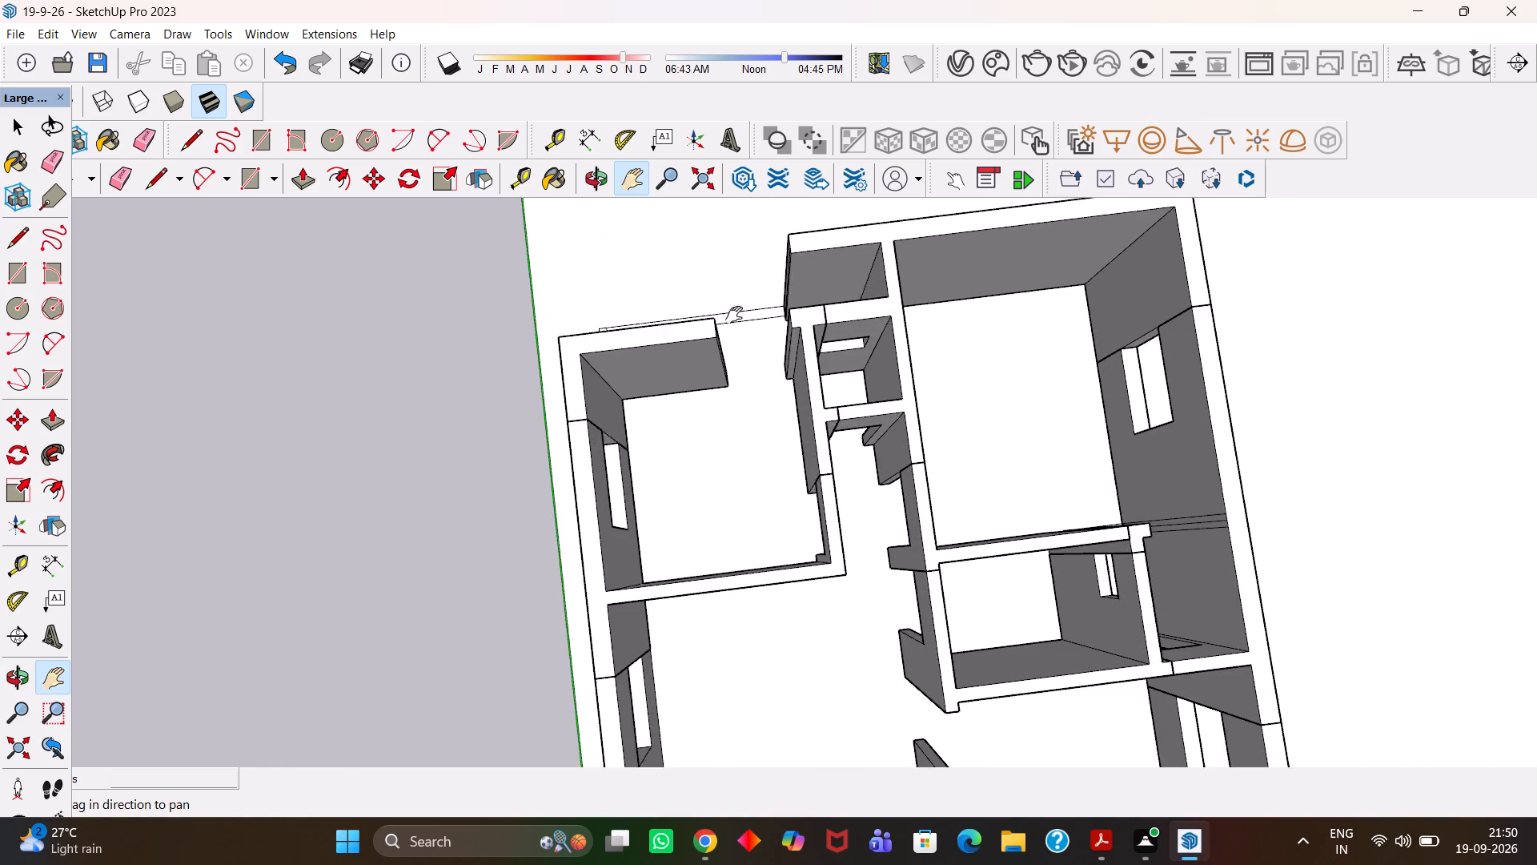
pyautogui.moveTo(712, 306); pyautogui.dragTo(839, 469)
pyautogui.scroll(12, 836, 504)
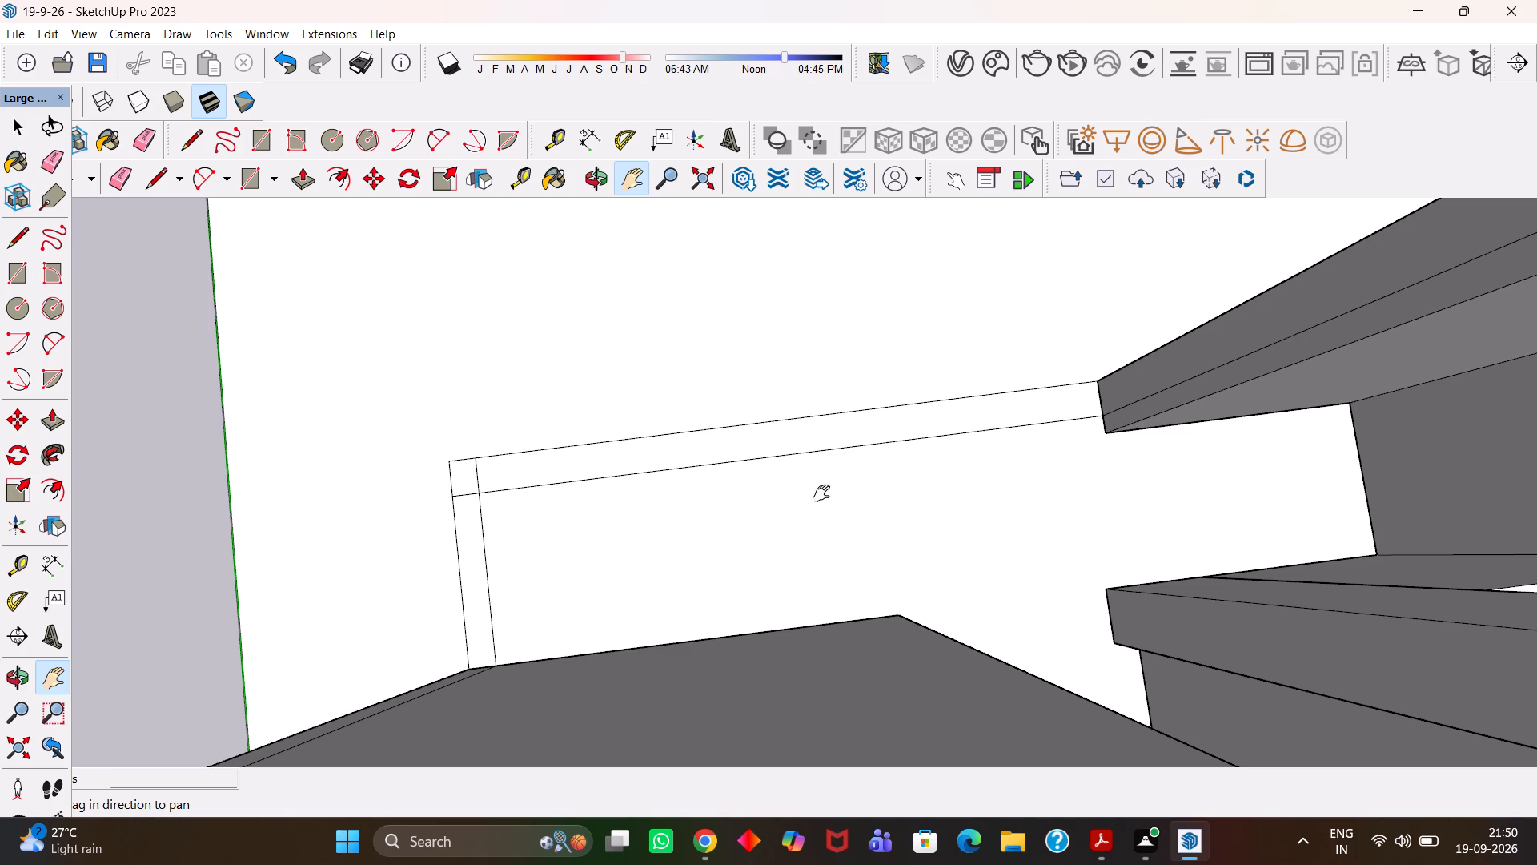
pyautogui.scroll(-8, 863, 433)
pyautogui.moveTo(889, 496); pyautogui.dragTo(886, 409, button='middle')
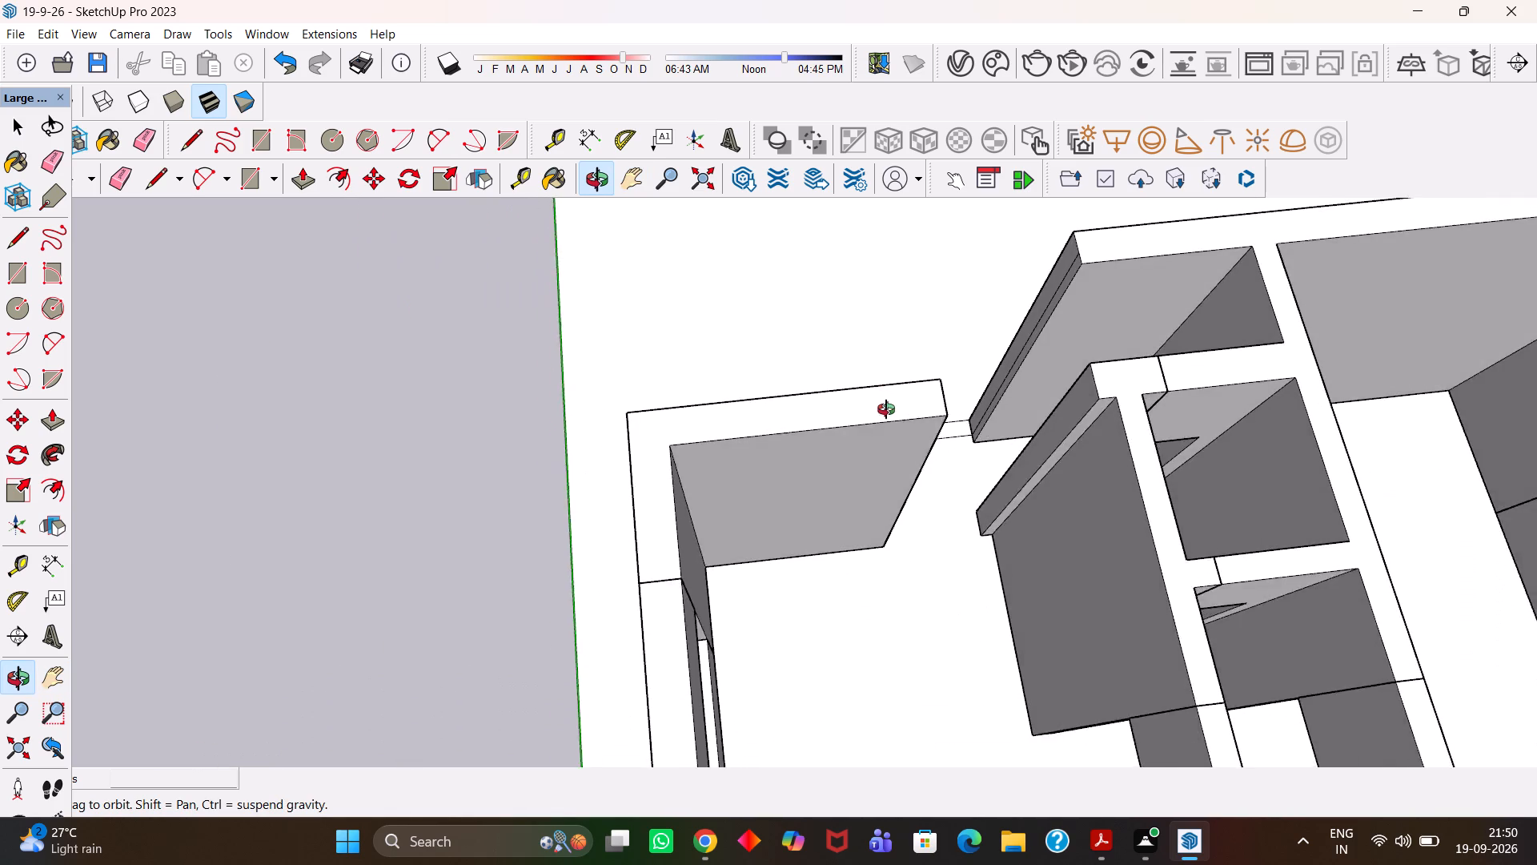
pyautogui.moveTo(886, 409); pyautogui.dragTo(865, 408, button='middle')
pyautogui.scroll(5, 886, 409)
pyautogui.scroll(1, 1148, 429)
pyautogui.moveTo(1004, 469); pyautogui.dragTo(836, 547)
pyautogui.moveTo(687, 457); pyautogui.dragTo(708, 518, button='middle')
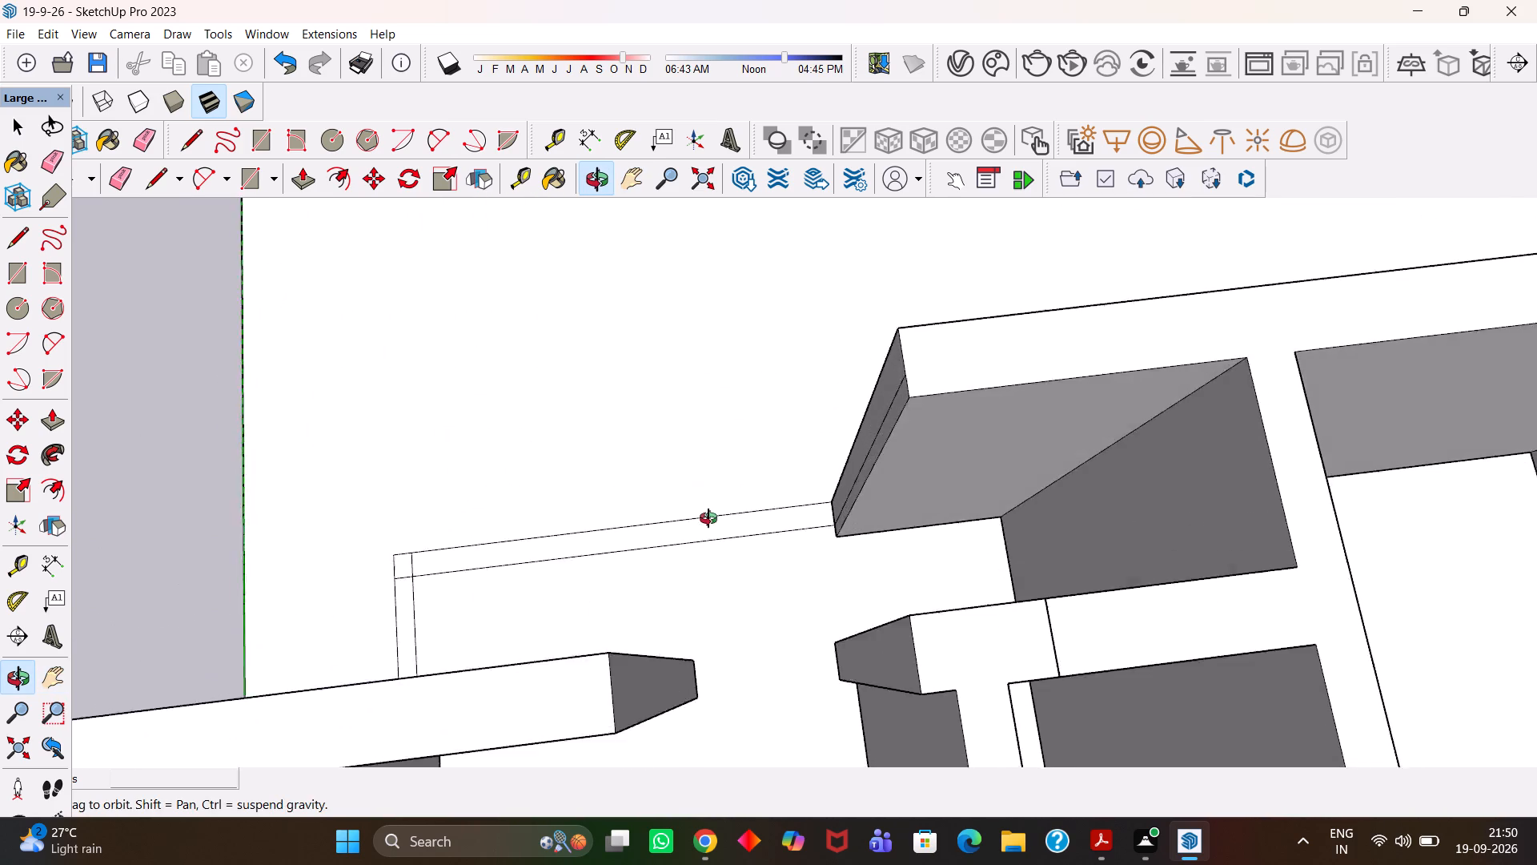
pyautogui.moveTo(708, 518); pyautogui.dragTo(688, 534, button='middle')
pyautogui.scroll(4, 688, 534)
pyautogui.scroll(-6, 688, 534)
pyautogui.moveTo(612, 482); pyautogui.dragTo(808, 463)
pyautogui.scroll(5, 713, 493)
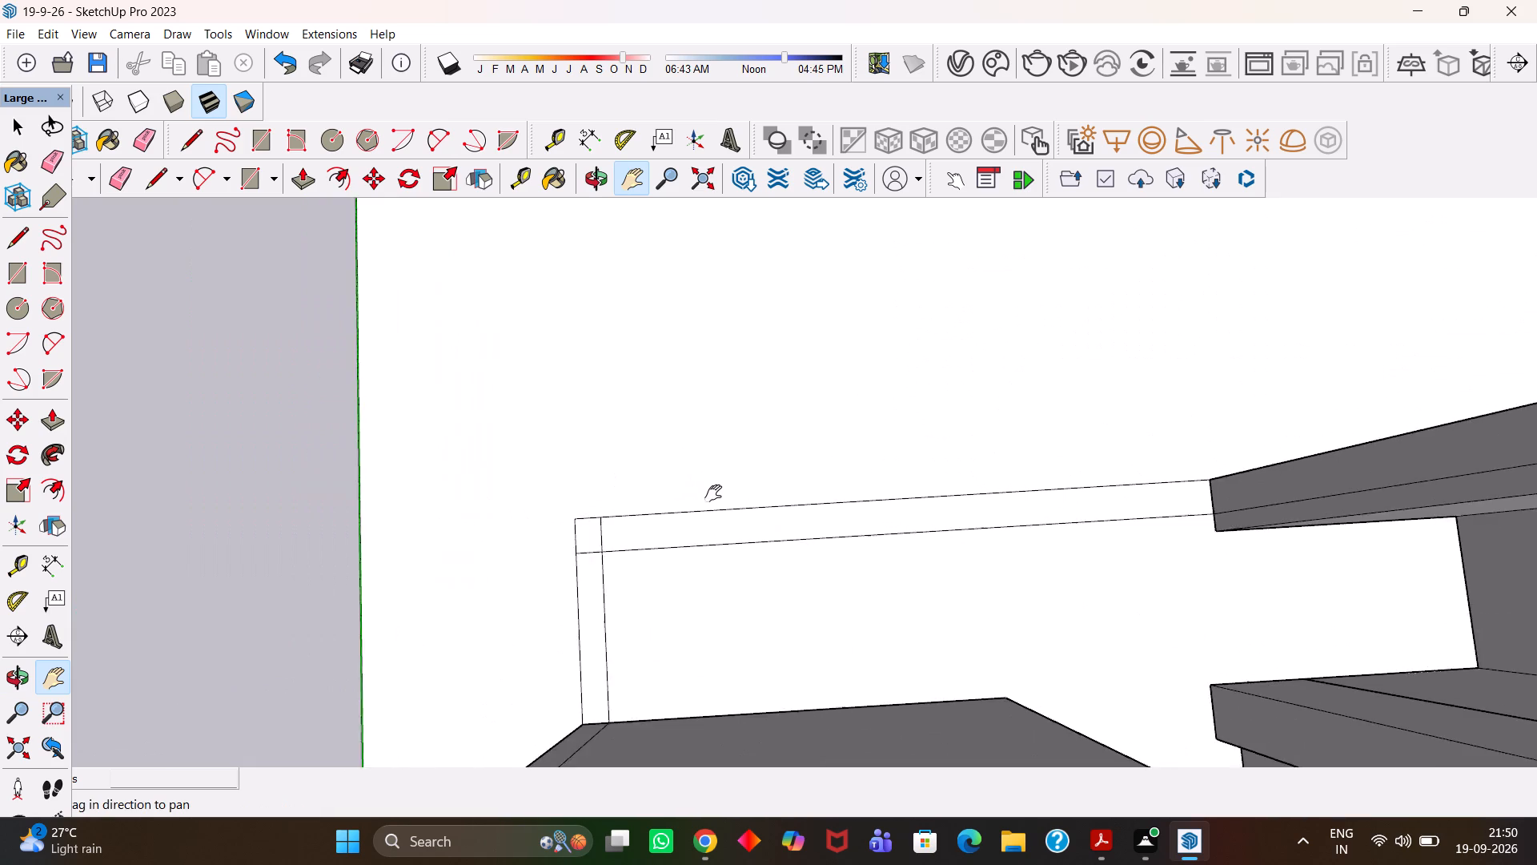
pyautogui.scroll(-5, 713, 493)
pyautogui.moveTo(712, 514); pyautogui.dragTo(732, 464)
pyautogui.scroll(7, 732, 473)
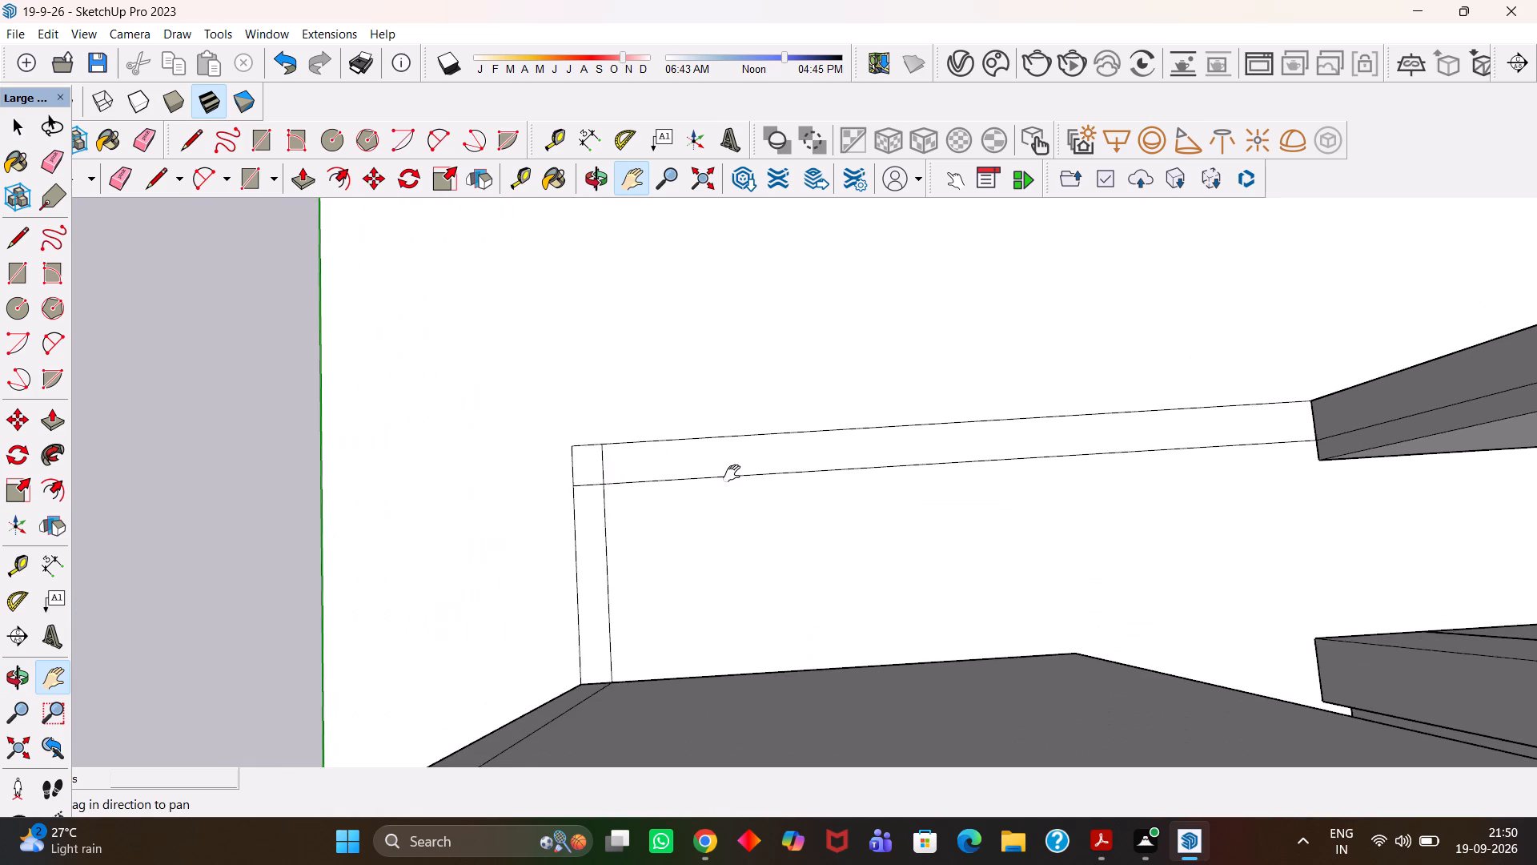
pyautogui.scroll(-4, 768, 478)
pyautogui.moveTo(1128, 536); pyautogui.dragTo(868, 571)
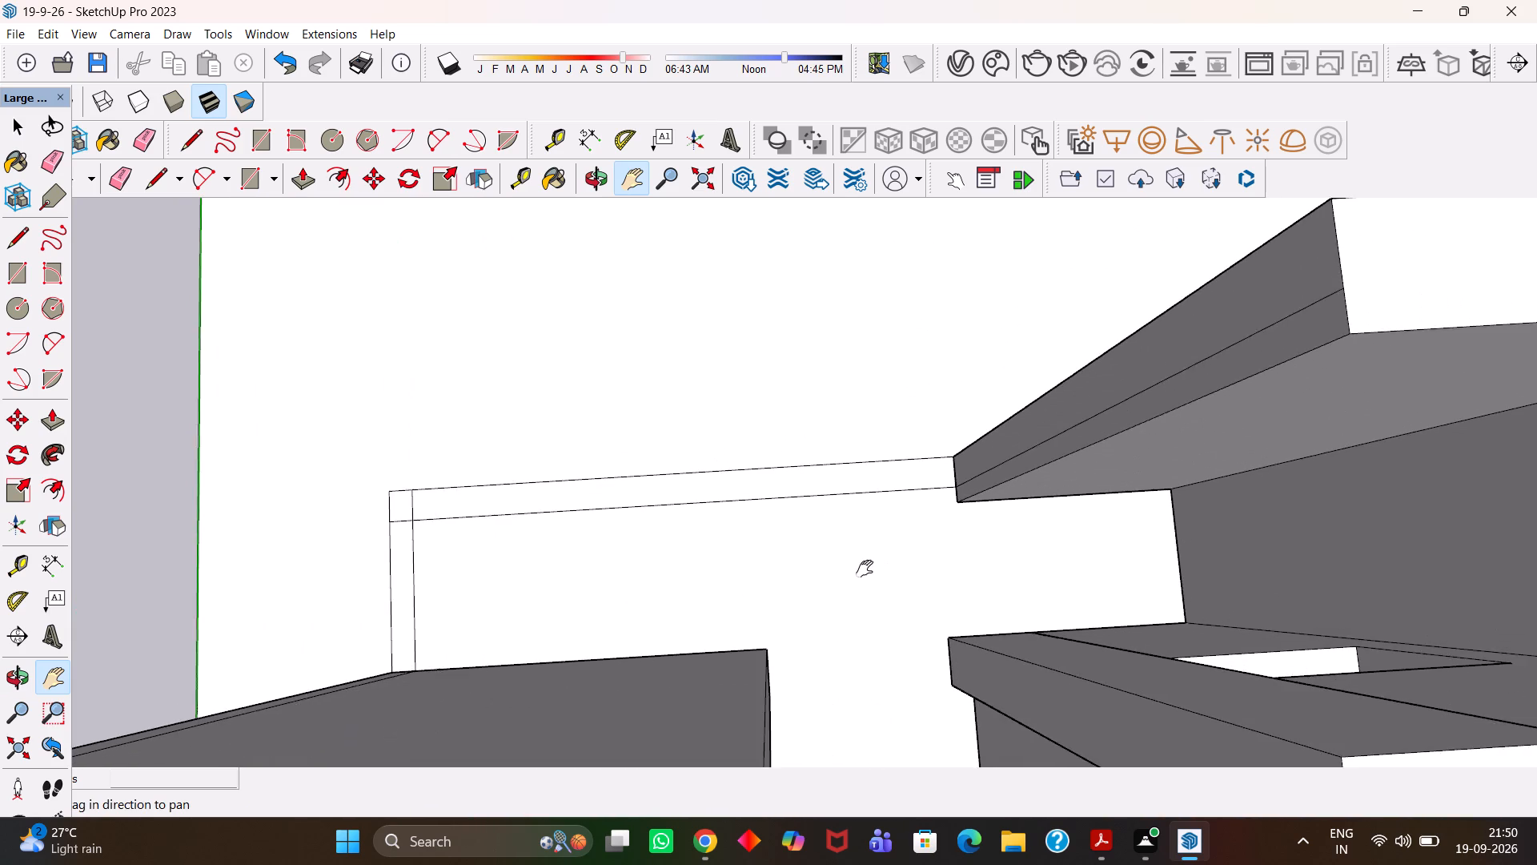
# Inspect the inside of the house, following the central passage and its door openings between the rooms.
pyautogui.scroll(-5, 861, 561)
pyautogui.scroll(3, 885, 566)
pyautogui.scroll(-4, 908, 570)
pyautogui.moveTo(914, 586); pyautogui.dragTo(917, 448, button='middle')
pyautogui.scroll(6, 917, 448)
pyautogui.scroll(-6, 917, 448)
pyautogui.moveTo(895, 495); pyautogui.dragTo(779, 313)
pyautogui.scroll(-5, 767, 313)
pyautogui.scroll(1, 736, 336)
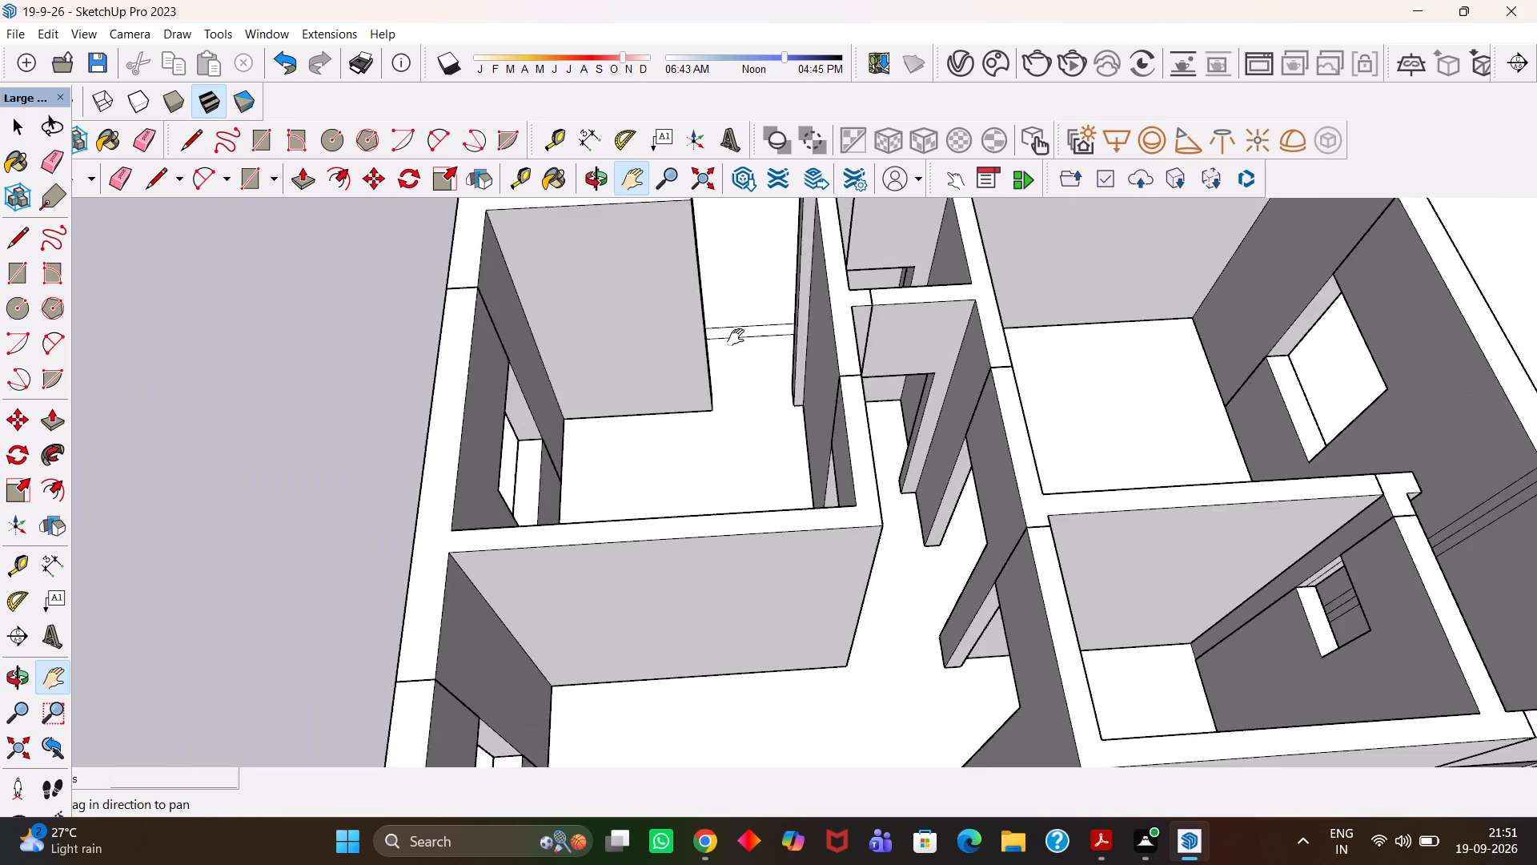
pyautogui.scroll(-3, 735, 346)
pyautogui.scroll(4, 744, 404)
pyautogui.scroll(-4, 744, 404)
pyautogui.moveTo(704, 395); pyautogui.dragTo(704, 300, button='middle')
pyautogui.scroll(1, 704, 300)
pyautogui.scroll(-3, 704, 303)
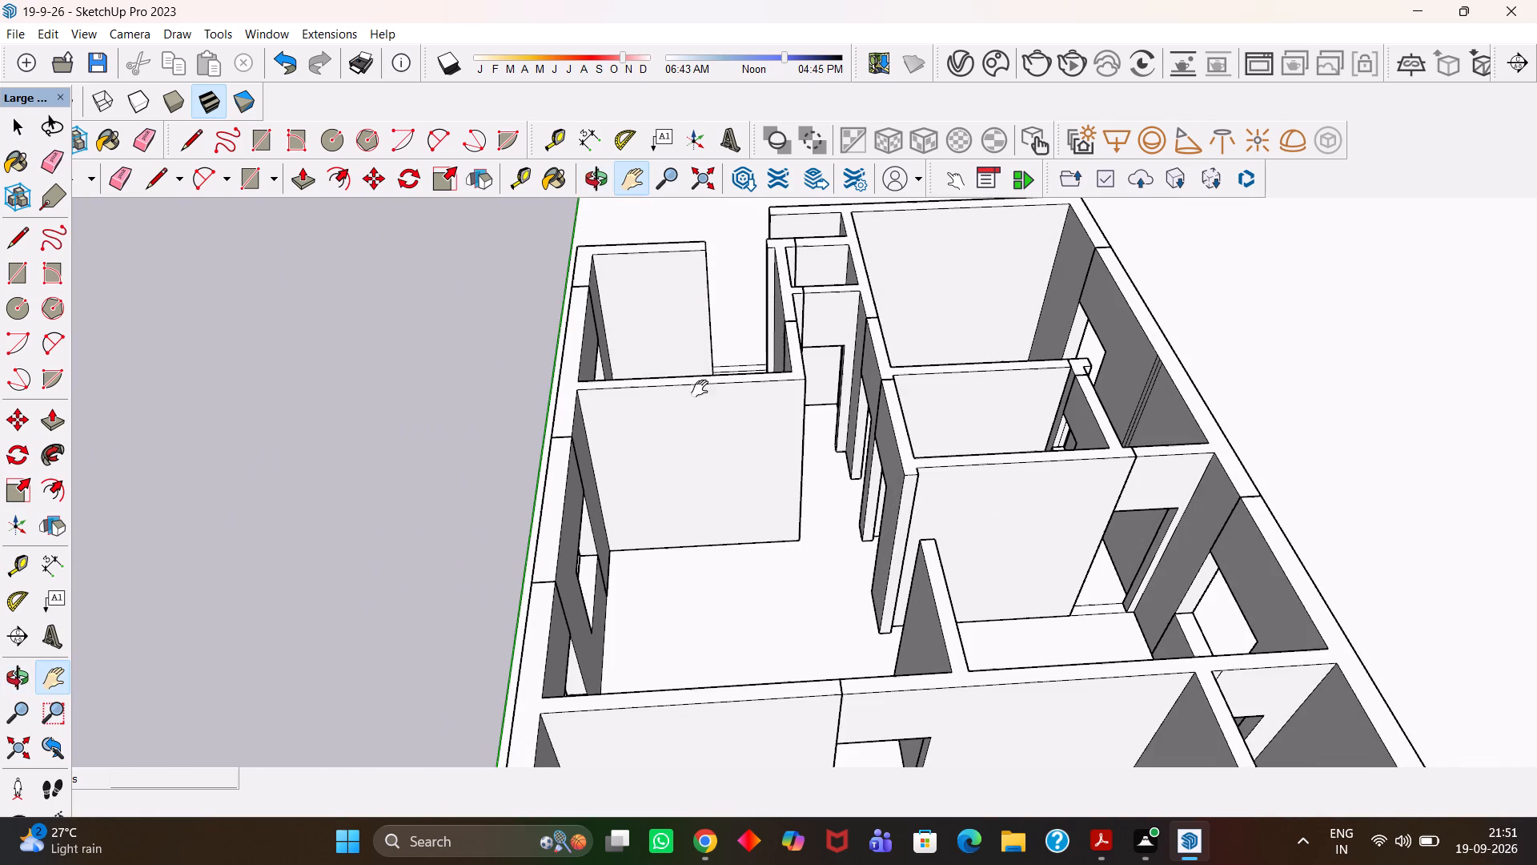
pyautogui.moveTo(657, 432); pyautogui.dragTo(642, 299, button='middle')
pyautogui.scroll(3, 642, 299)
pyautogui.scroll(2, 722, 428)
pyautogui.scroll(-4, 736, 436)
pyautogui.moveTo(734, 472); pyautogui.dragTo(656, 300)
pyautogui.moveTo(777, 481); pyautogui.dragTo(766, 450, button='middle')
pyautogui.scroll(3, 766, 450)
pyautogui.scroll(7, 885, 501)
pyautogui.moveTo(947, 558); pyautogui.dragTo(1000, 582, button='middle')
pyautogui.scroll(1, 941, 578)
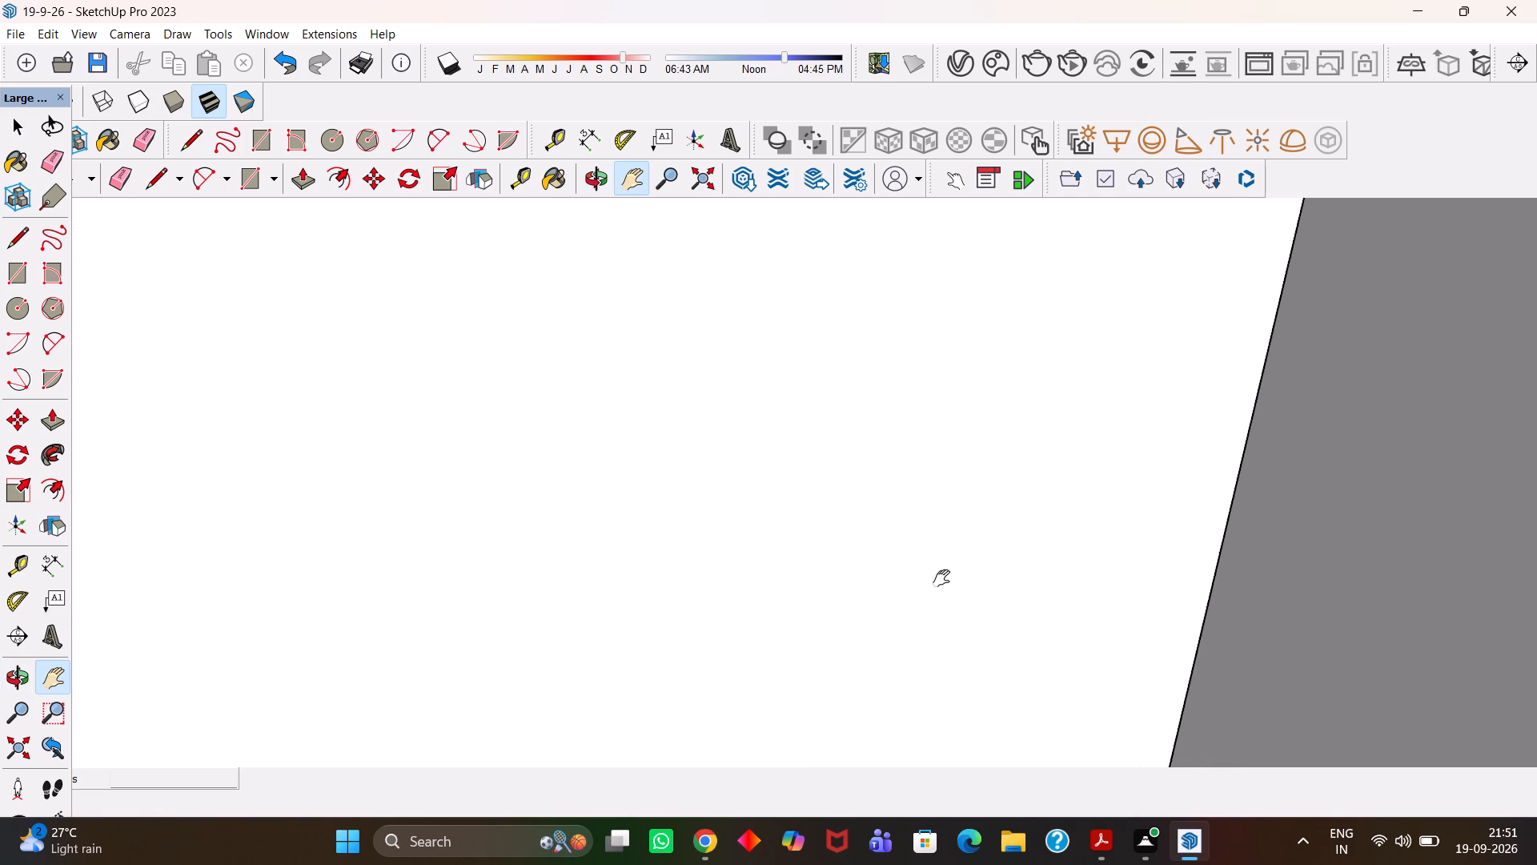
pyautogui.scroll(2, 941, 578)
pyautogui.moveTo(951, 579); pyautogui.dragTo(811, 577, button='middle')
pyautogui.moveTo(1077, 607); pyautogui.dragTo(652, 513)
pyautogui.moveTo(1009, 557); pyautogui.dragTo(852, 548)
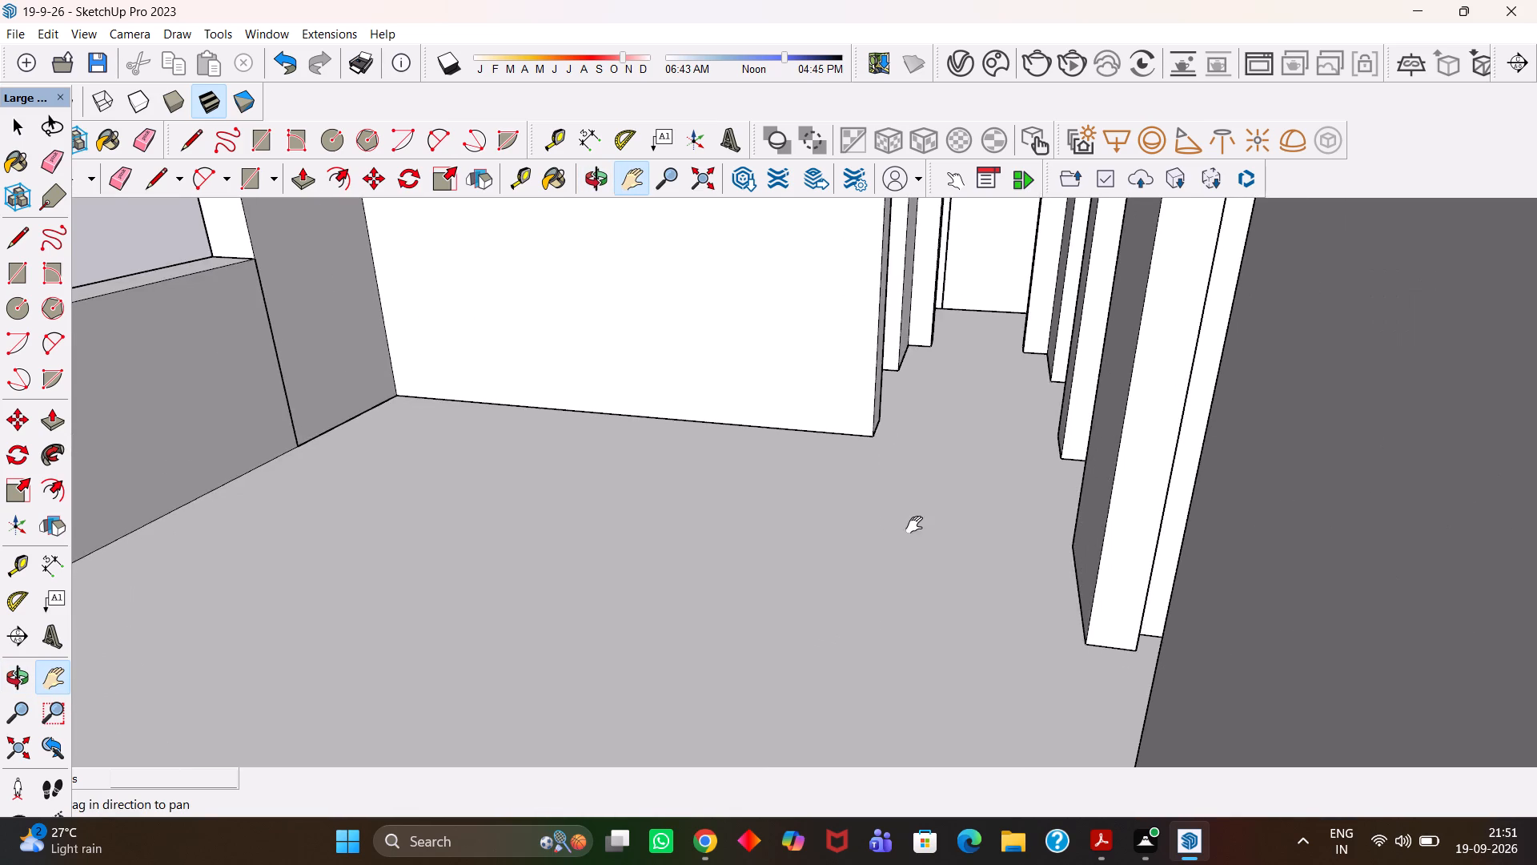
pyautogui.scroll(3, 914, 525)
pyautogui.moveTo(941, 527); pyautogui.dragTo(1013, 556, button='middle')
pyautogui.moveTo(1111, 493); pyautogui.dragTo(1010, 591)
pyautogui.scroll(1, 974, 515)
pyautogui.moveTo(974, 515); pyautogui.dragTo(1065, 585, button='middle')
pyautogui.moveTo(1119, 553); pyautogui.dragTo(1065, 638)
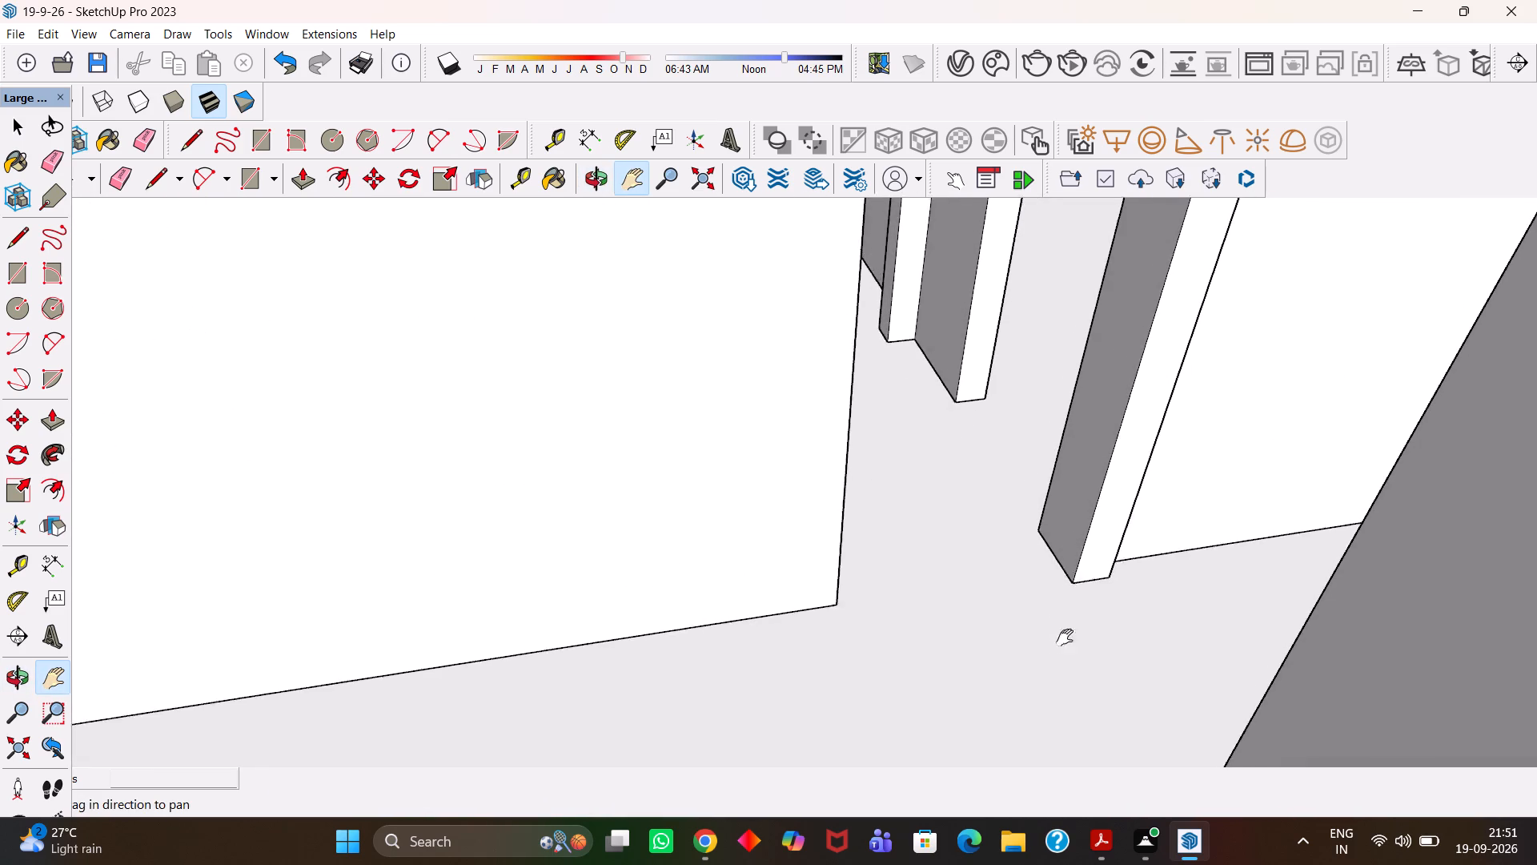
pyautogui.moveTo(1065, 638); pyautogui.dragTo(1058, 645)
pyautogui.scroll(1, 1066, 611)
pyautogui.moveTo(1066, 611); pyautogui.dragTo(1106, 666, button='middle')
pyautogui.scroll(4, 971, 533)
pyautogui.moveTo(1069, 432); pyautogui.dragTo(1048, 597)
pyautogui.scroll(3, 1024, 549)
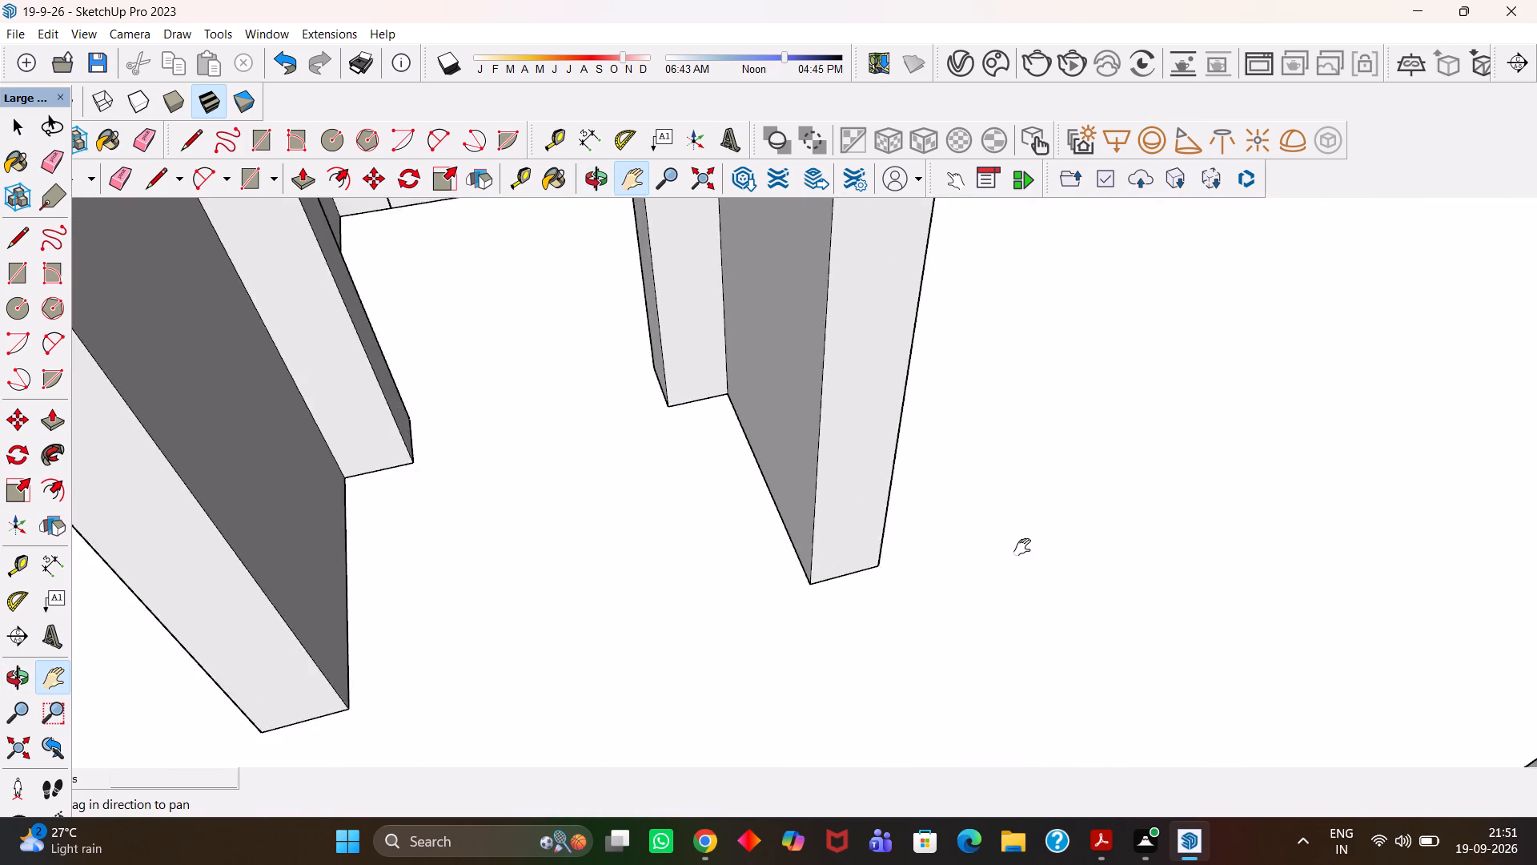
pyautogui.scroll(2, 1022, 547)
pyautogui.moveTo(1045, 537); pyautogui.dragTo(775, 591, button='middle')
pyautogui.scroll(-20, 779, 595)
pyautogui.scroll(-6, 779, 595)
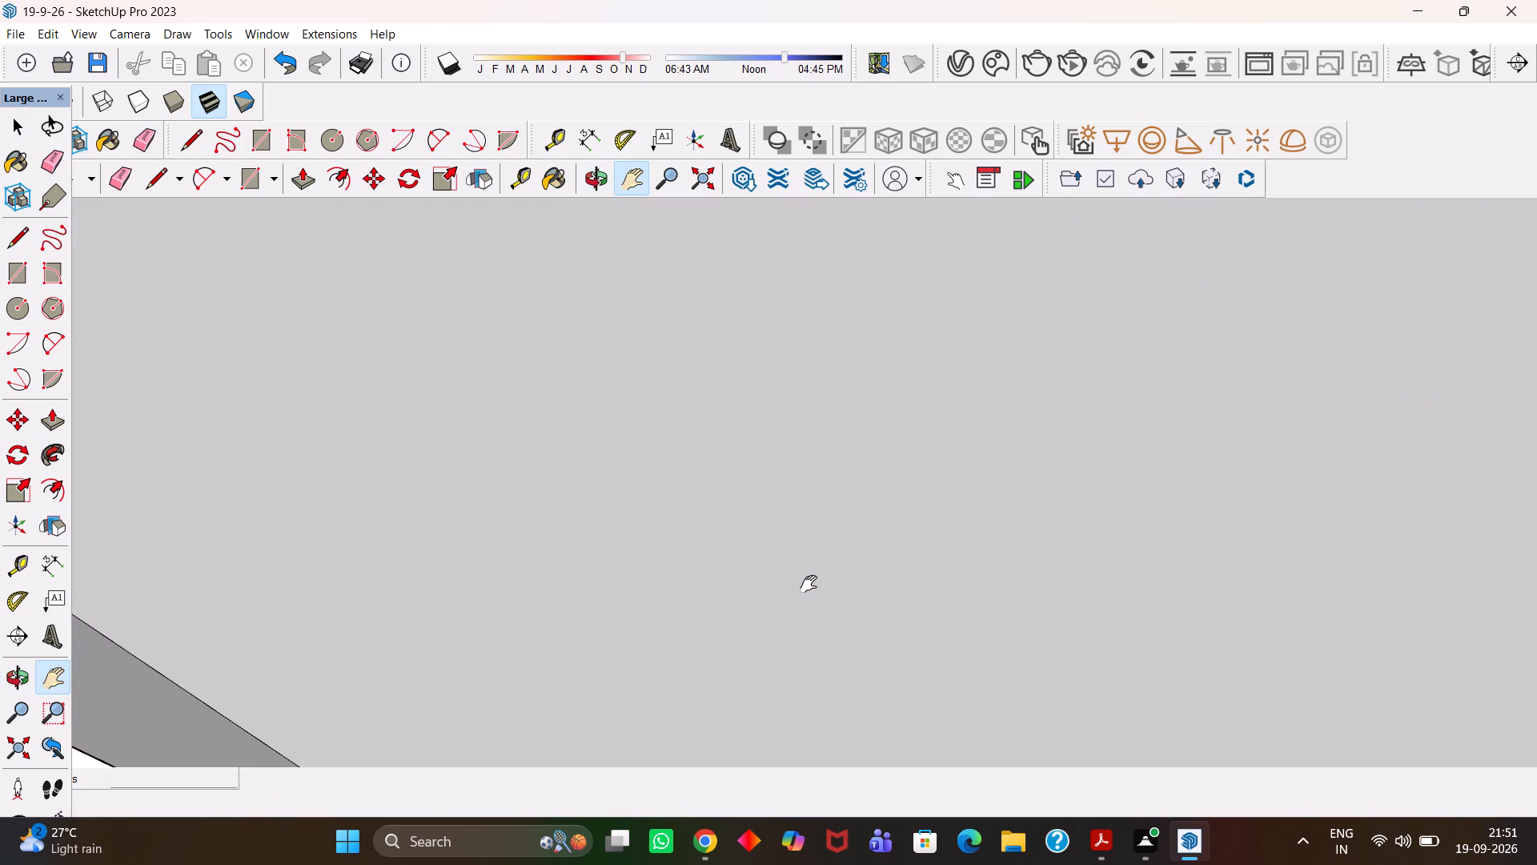
pyautogui.scroll(-12, 809, 584)
pyautogui.scroll(-13, 814, 585)
pyautogui.scroll(-7, 854, 511)
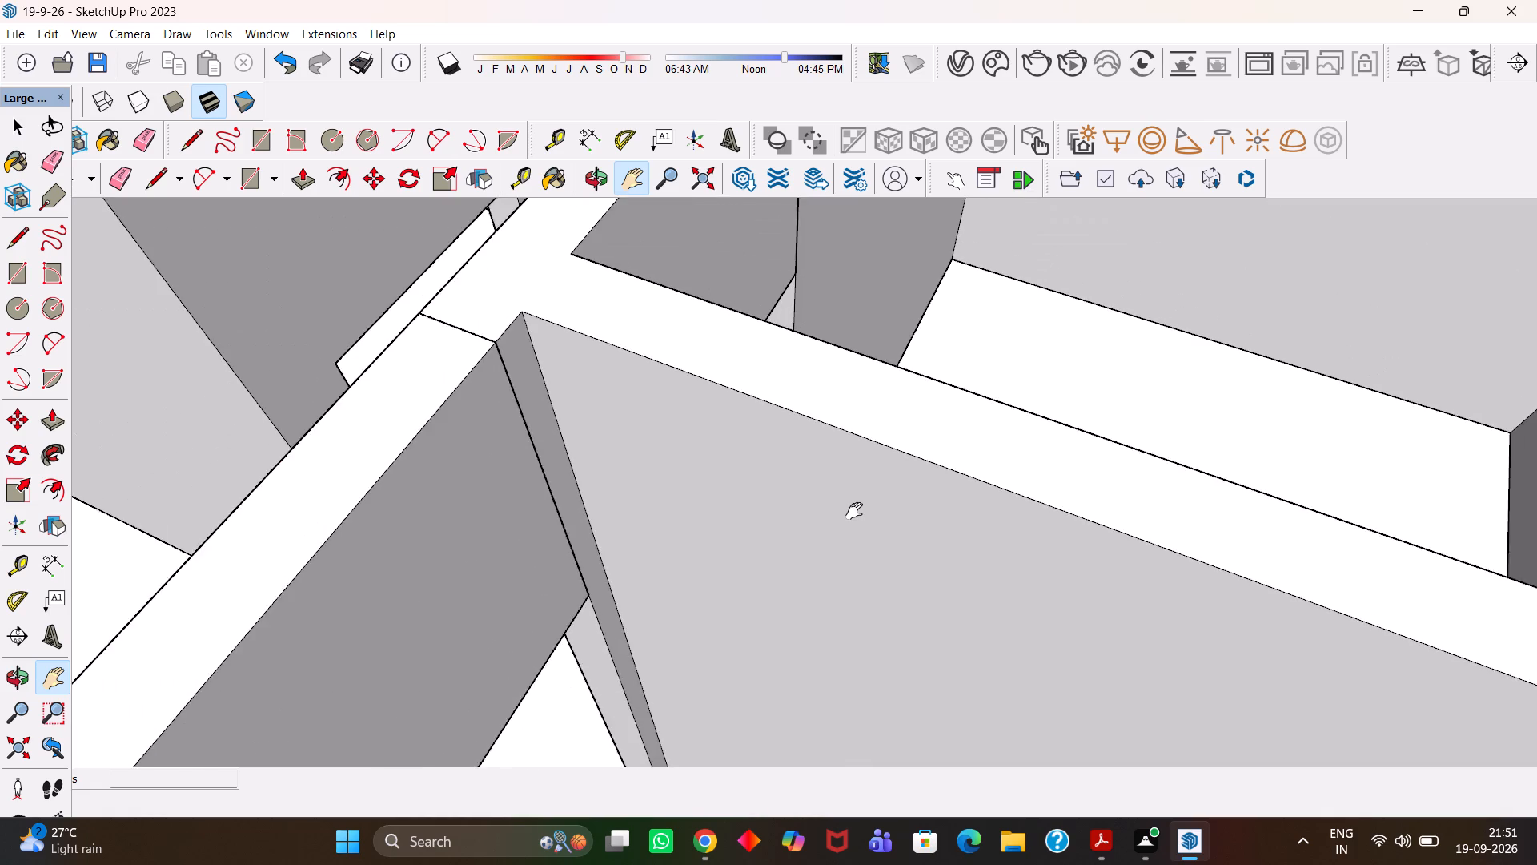
pyautogui.scroll(-20, 854, 511)
# Examine the whole wall layout from above, checking the windows, partitions and openings of the middle rooms.
pyautogui.moveTo(950, 384); pyautogui.dragTo(660, 453, button='middle')
pyautogui.scroll(1, 777, 480)
pyautogui.scroll(3, 646, 439)
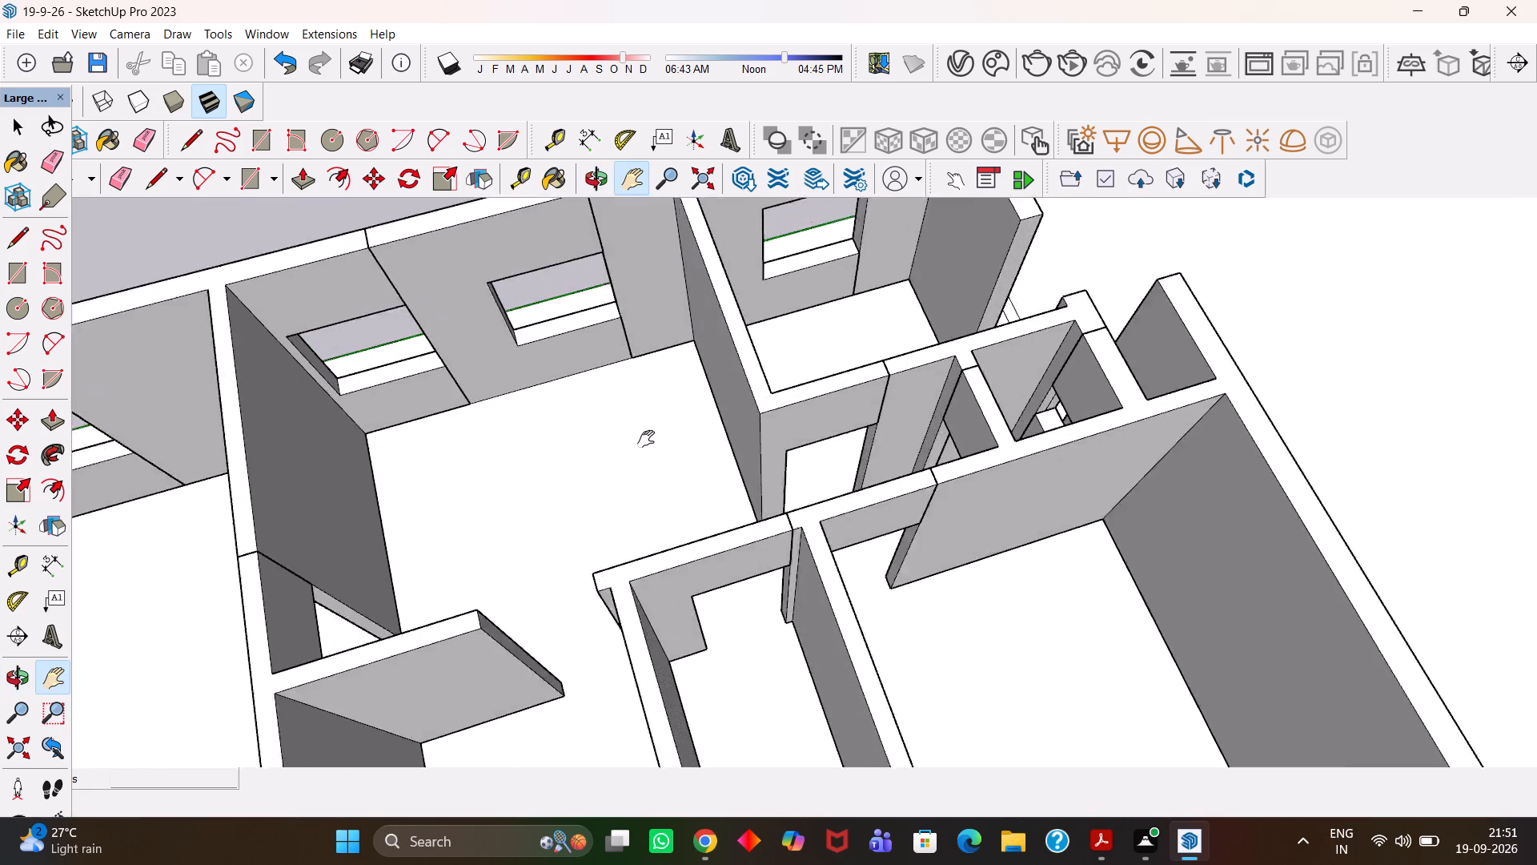
pyautogui.scroll(2, 646, 439)
pyautogui.scroll(-6, 646, 439)
pyautogui.moveTo(851, 581); pyautogui.dragTo(651, 473, button='middle')
pyautogui.scroll(-1, 651, 474)
pyautogui.moveTo(556, 469); pyautogui.dragTo(802, 573)
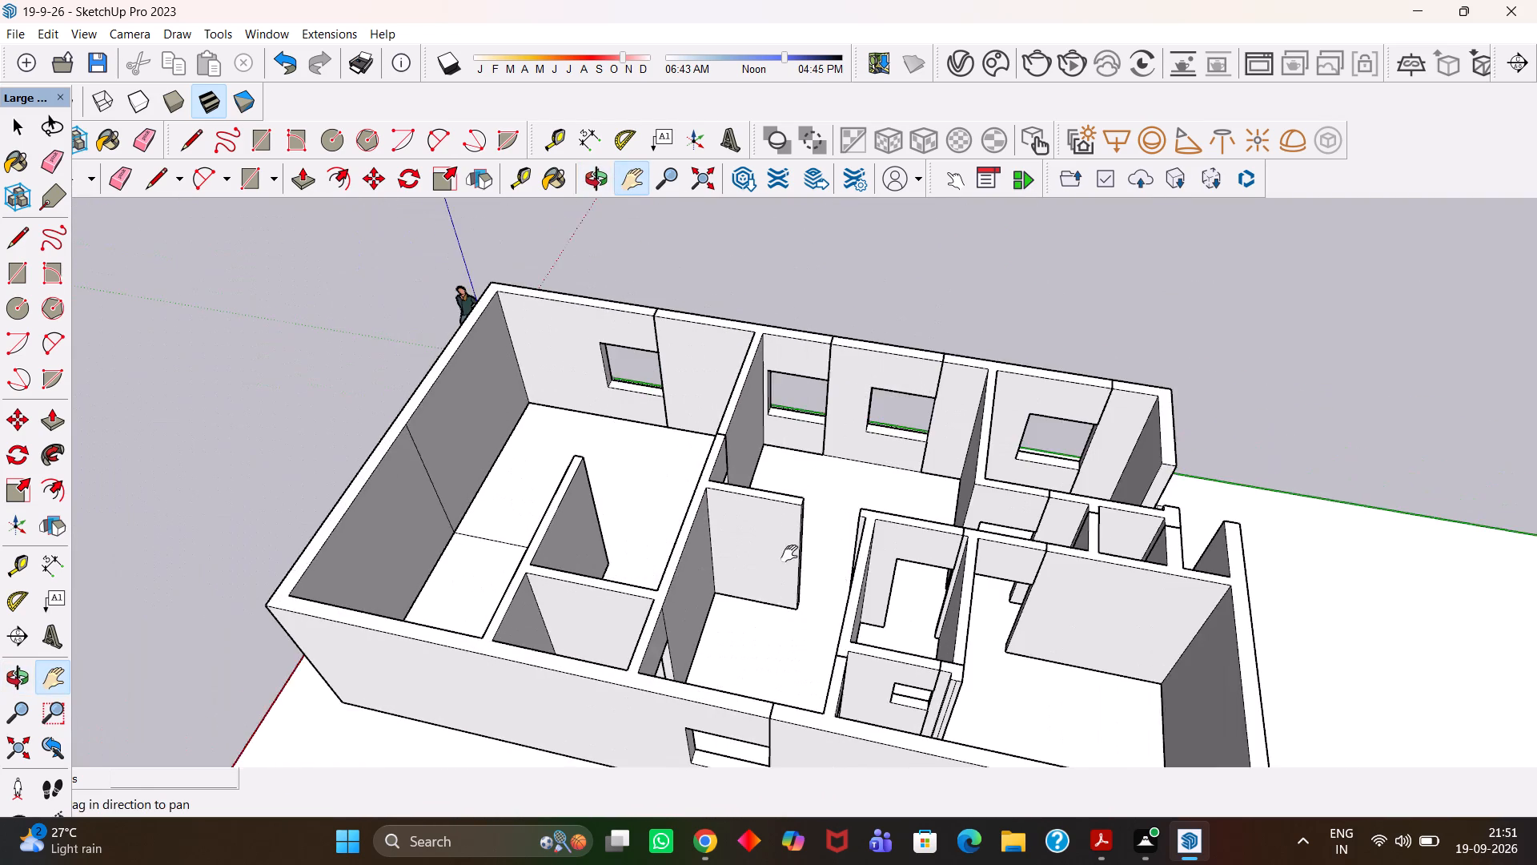
pyautogui.scroll(3, 715, 517)
pyautogui.moveTo(744, 533); pyautogui.dragTo(1069, 630, button='middle')
pyautogui.scroll(5, 1028, 640)
pyautogui.moveTo(889, 457); pyautogui.dragTo(837, 581)
pyautogui.moveTo(829, 585); pyautogui.dragTo(1075, 589, button='middle')
pyautogui.scroll(2, 1090, 614)
pyautogui.moveTo(994, 493); pyautogui.dragTo(949, 571)
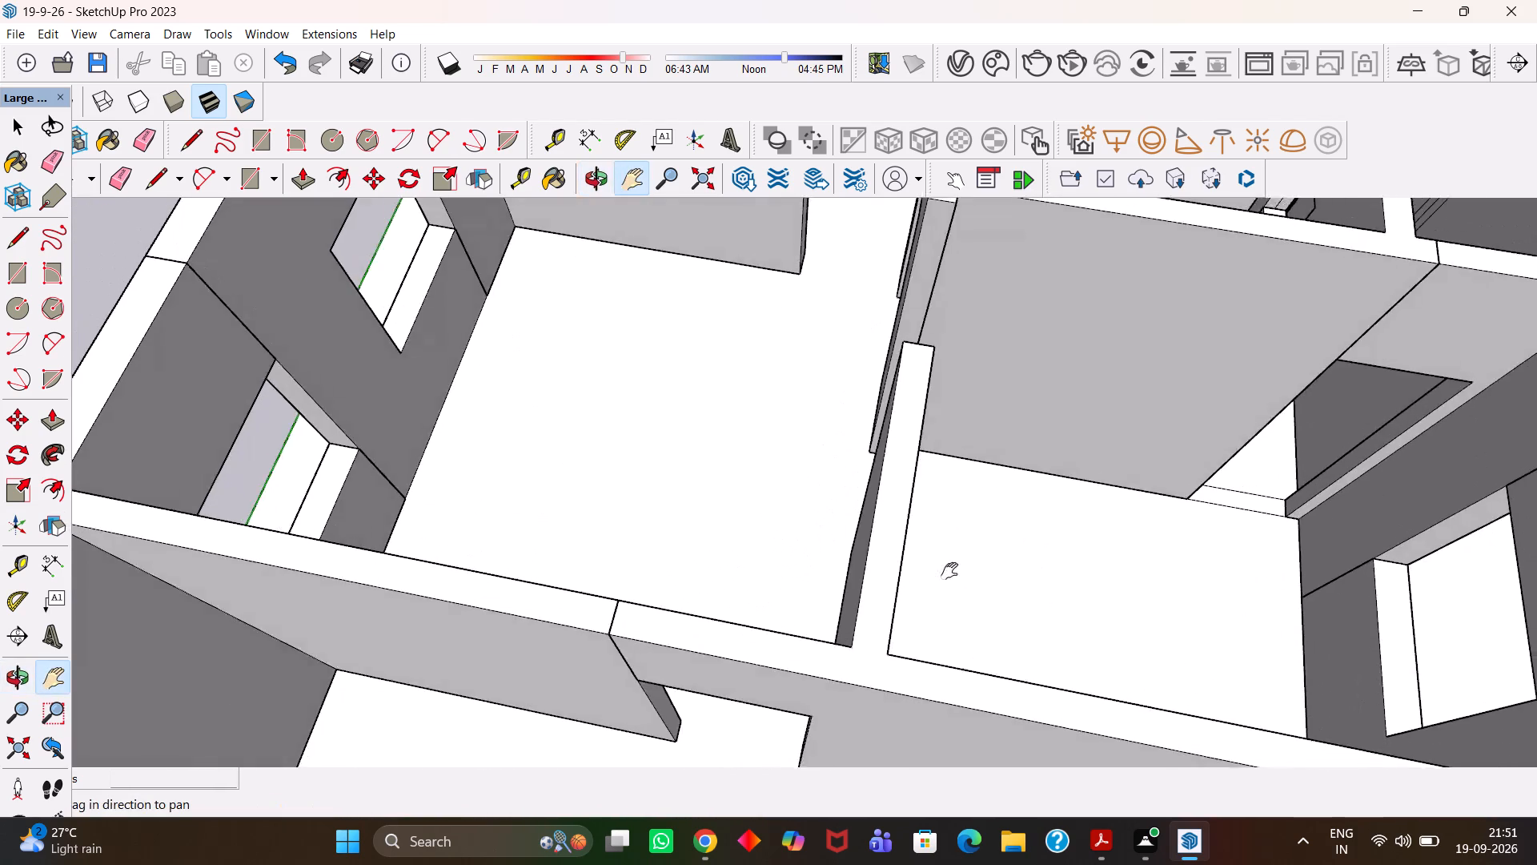
pyautogui.moveTo(949, 571); pyautogui.dragTo(896, 653)
# Place a guide along the top edge of the partition's end face beside the middle-room opening, and another 3' below it.
pyautogui.scroll(-4, 837, 636)
pyautogui.moveTo(797, 598); pyautogui.dragTo(844, 581, button='middle')
pyautogui.scroll(3, 853, 581)
pyautogui.press('space')
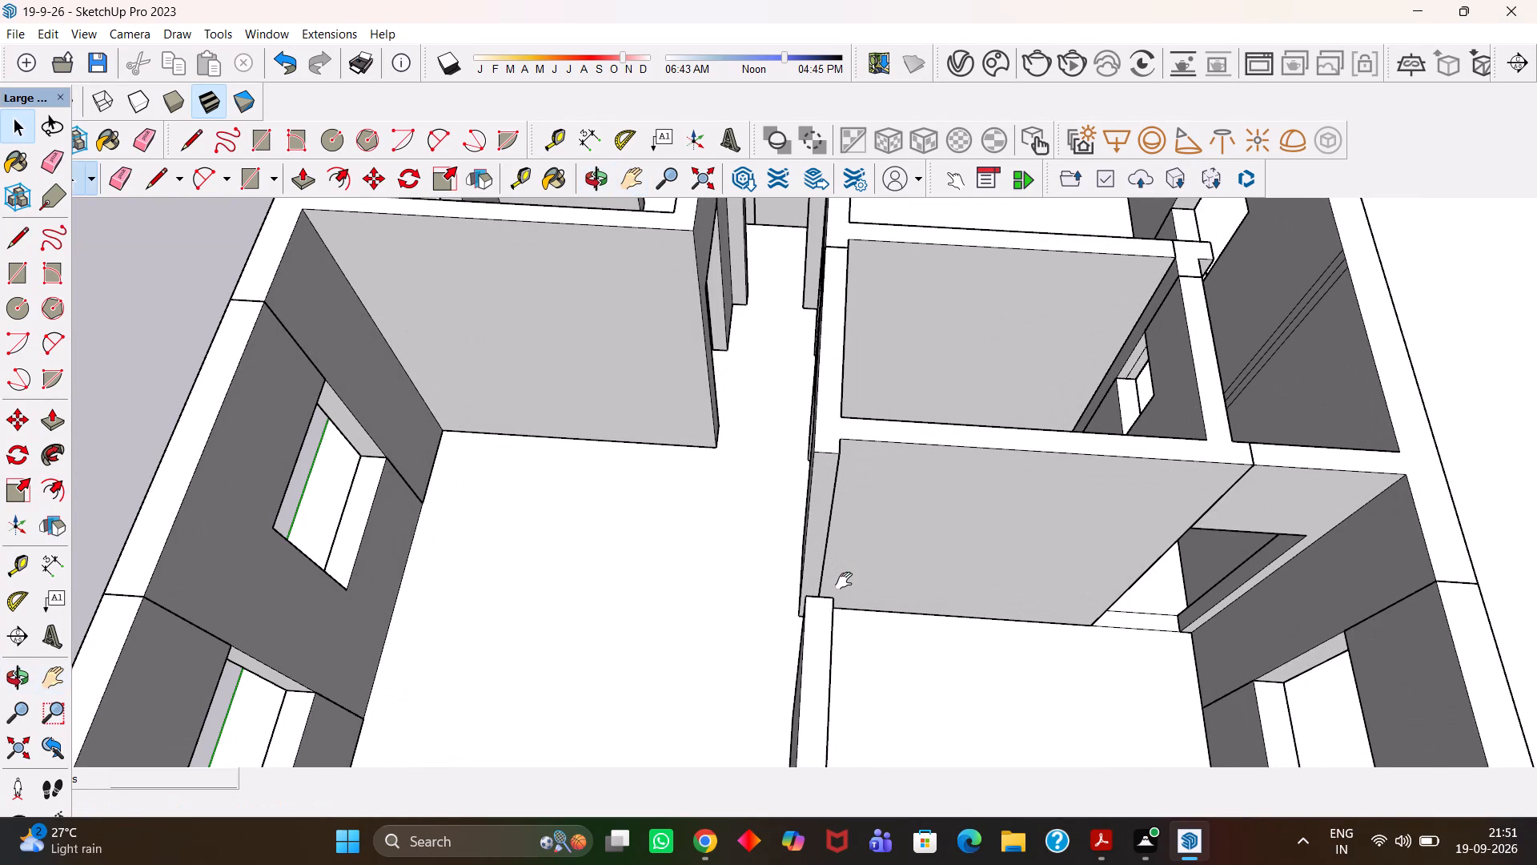
pyautogui.scroll(5, 845, 517)
pyautogui.press('t')
pyautogui.press('Return')
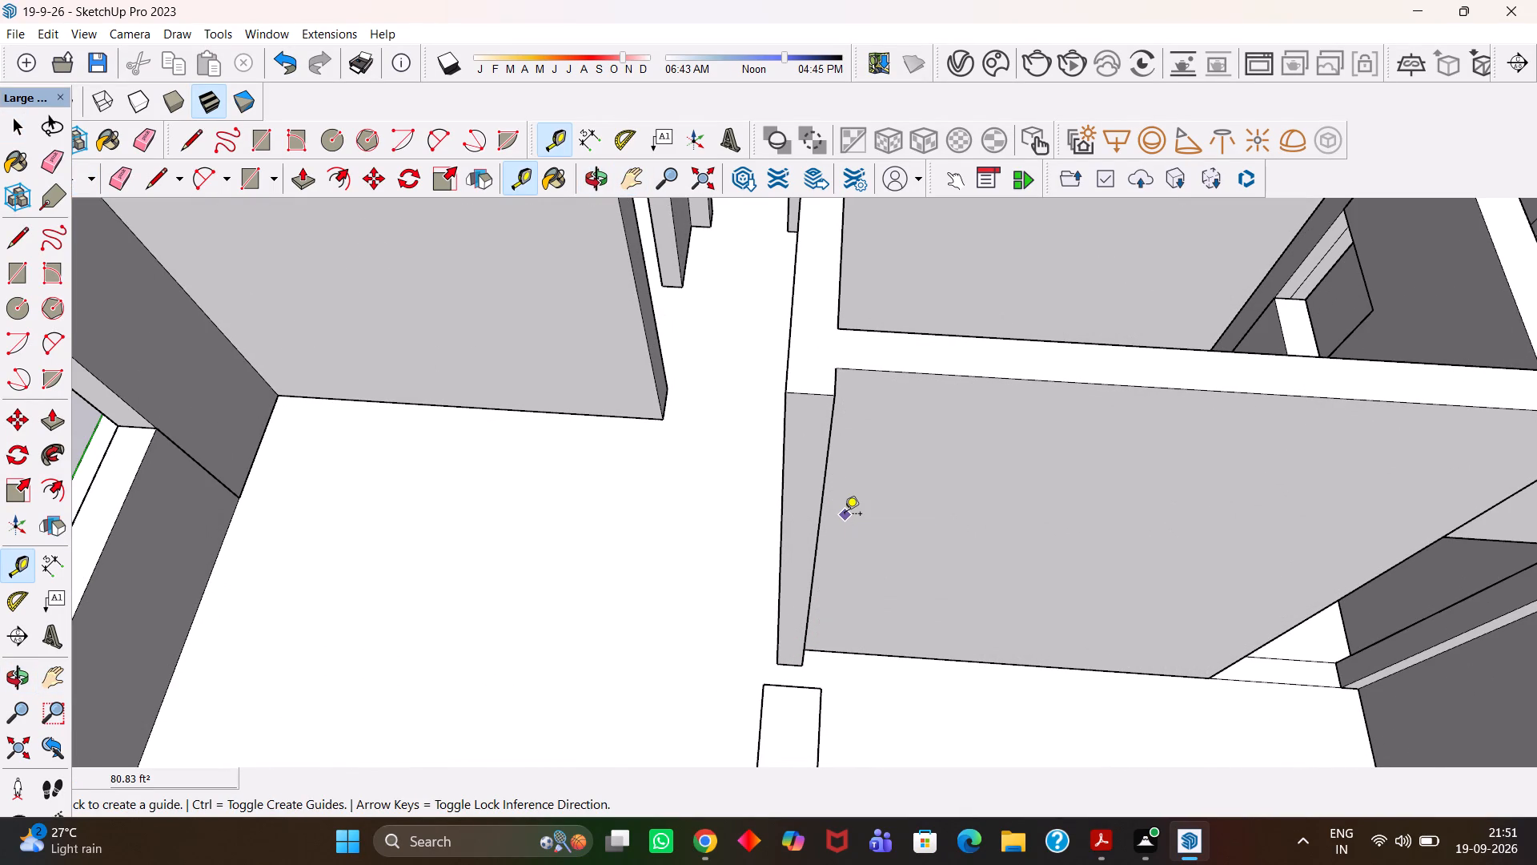
pyautogui.scroll(3, 847, 498)
pyautogui.scroll(-3, 816, 453)
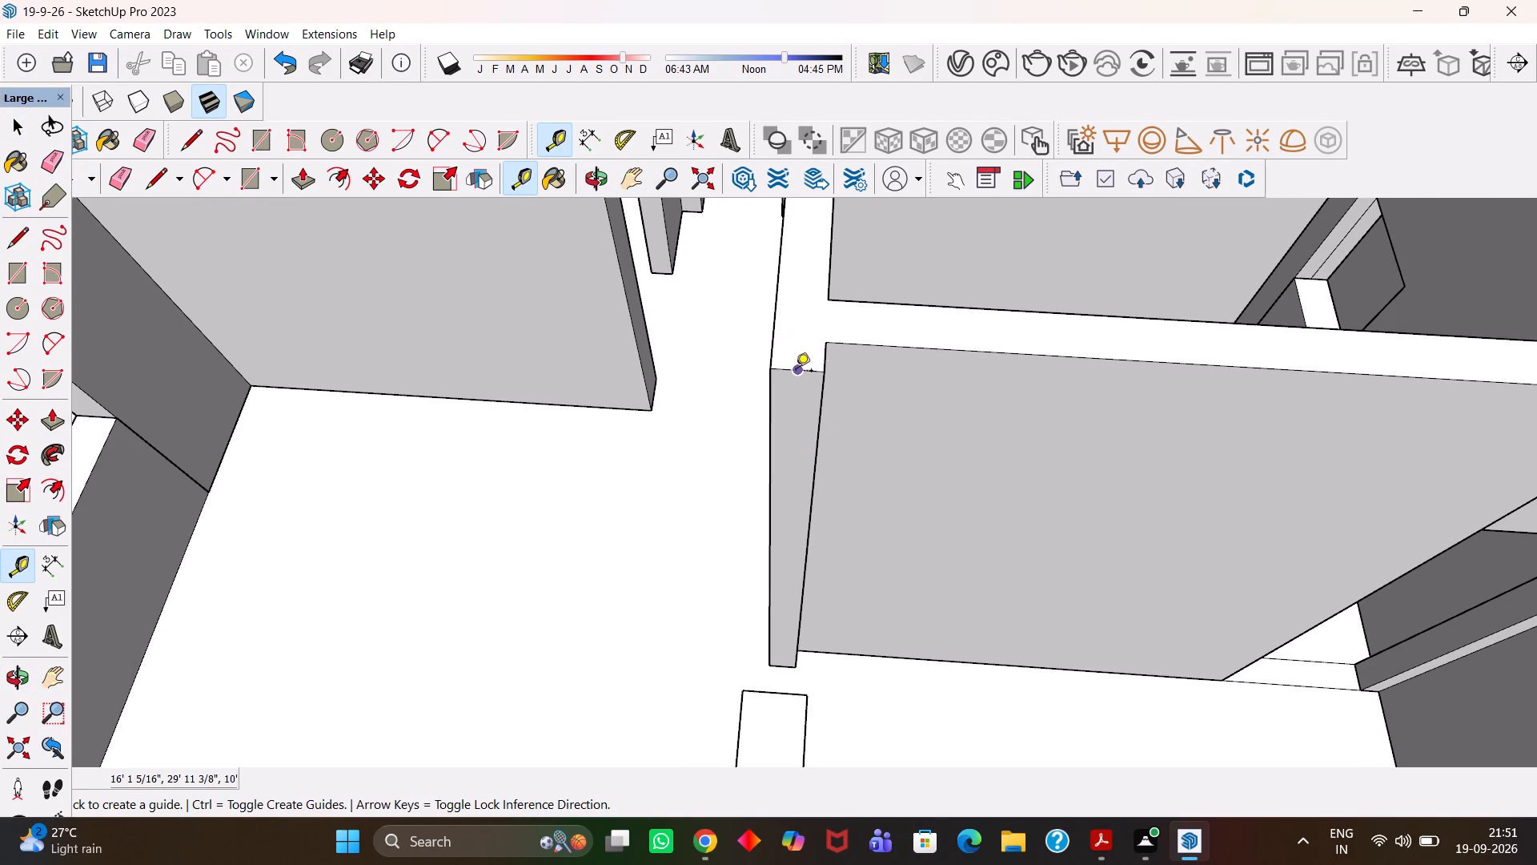
pyautogui.doubleClick(796, 372)
pyautogui.click(801, 368)
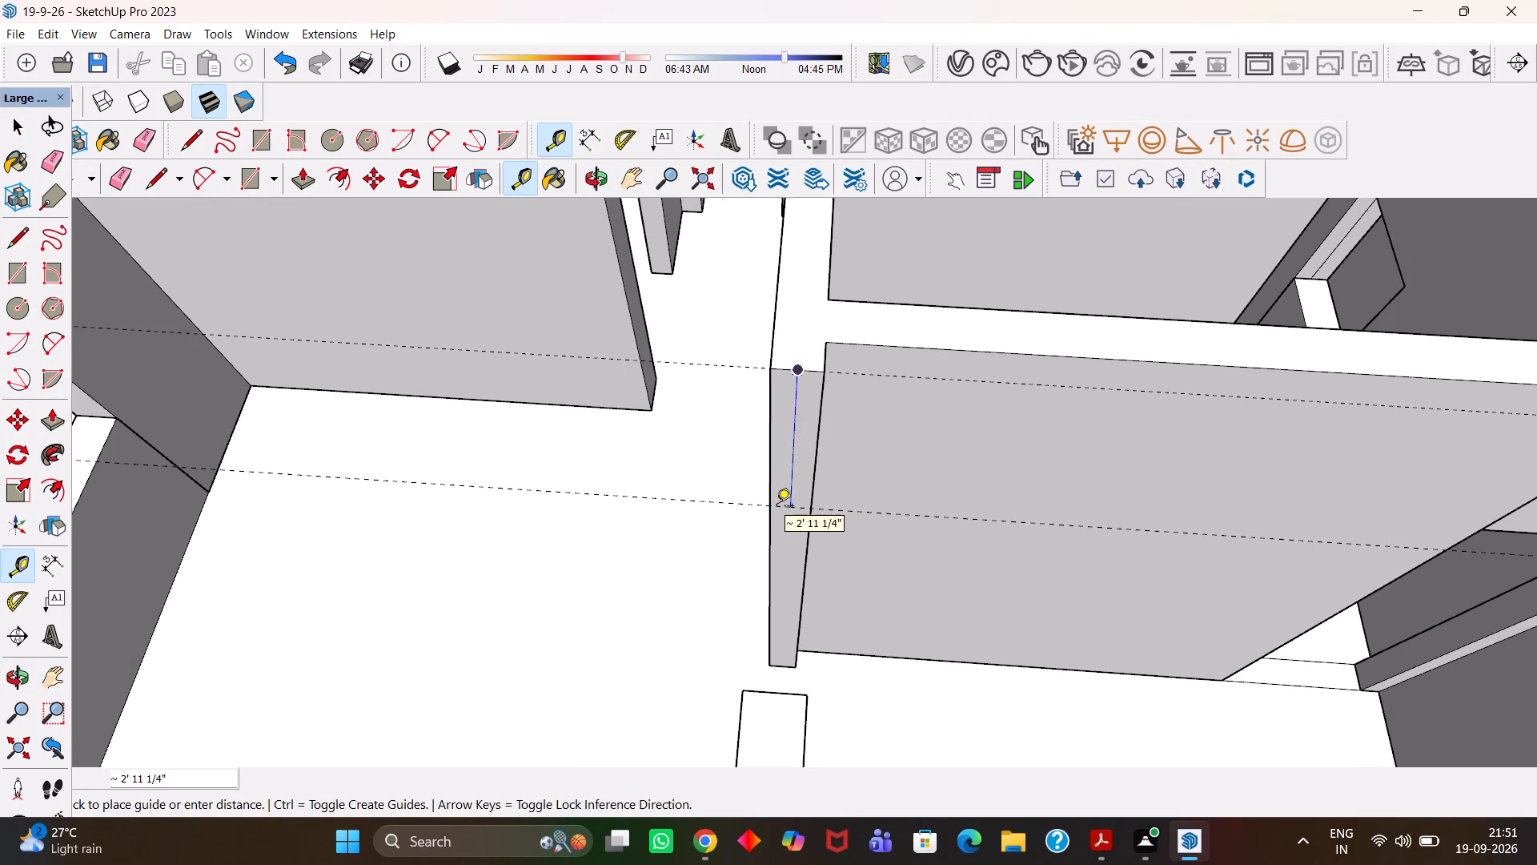
pyautogui.write("3'")
pyautogui.press('Return')
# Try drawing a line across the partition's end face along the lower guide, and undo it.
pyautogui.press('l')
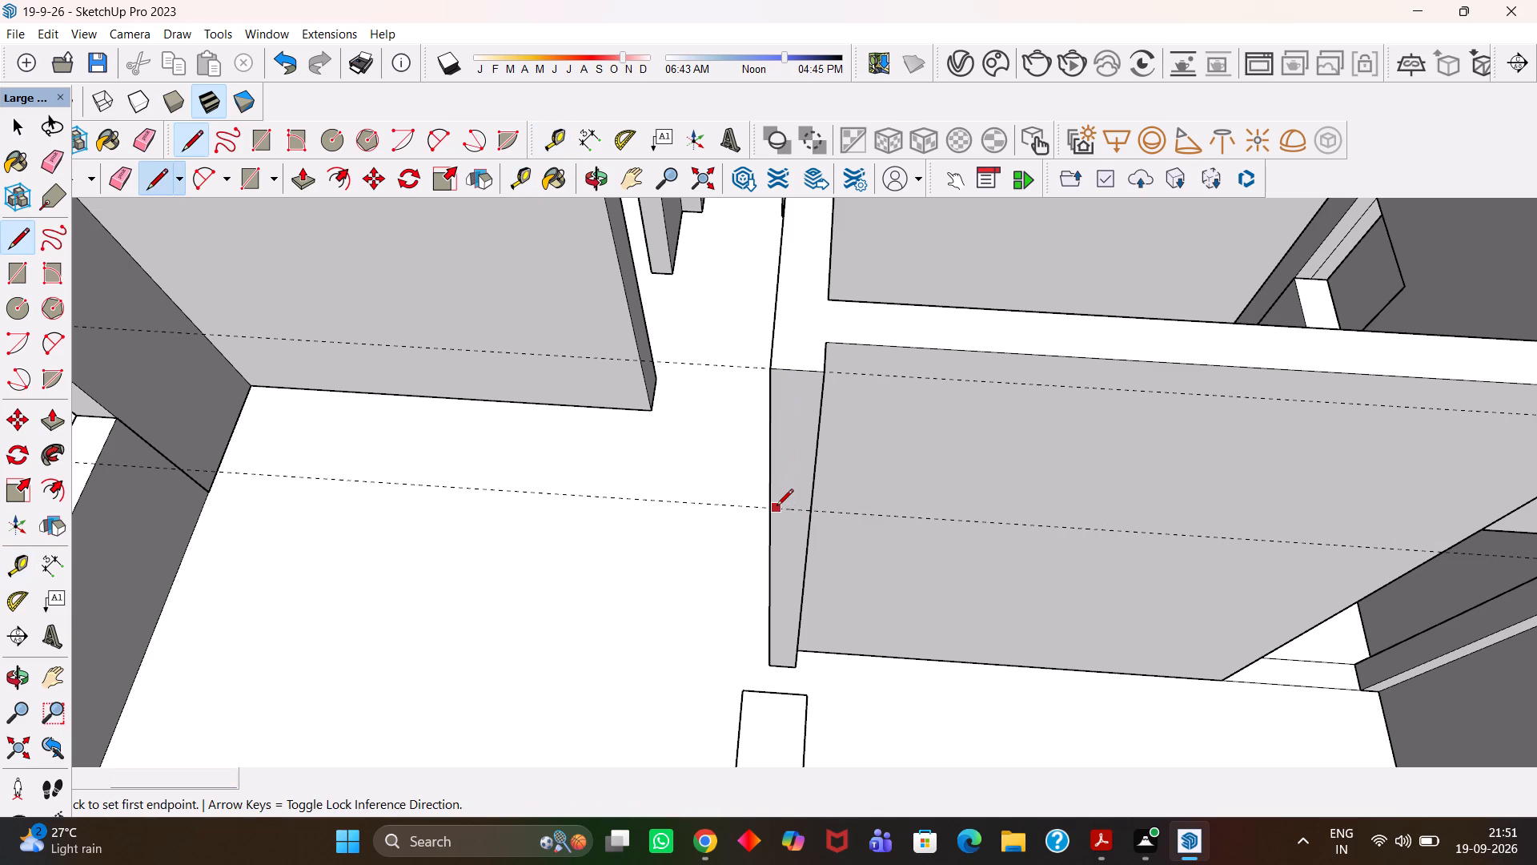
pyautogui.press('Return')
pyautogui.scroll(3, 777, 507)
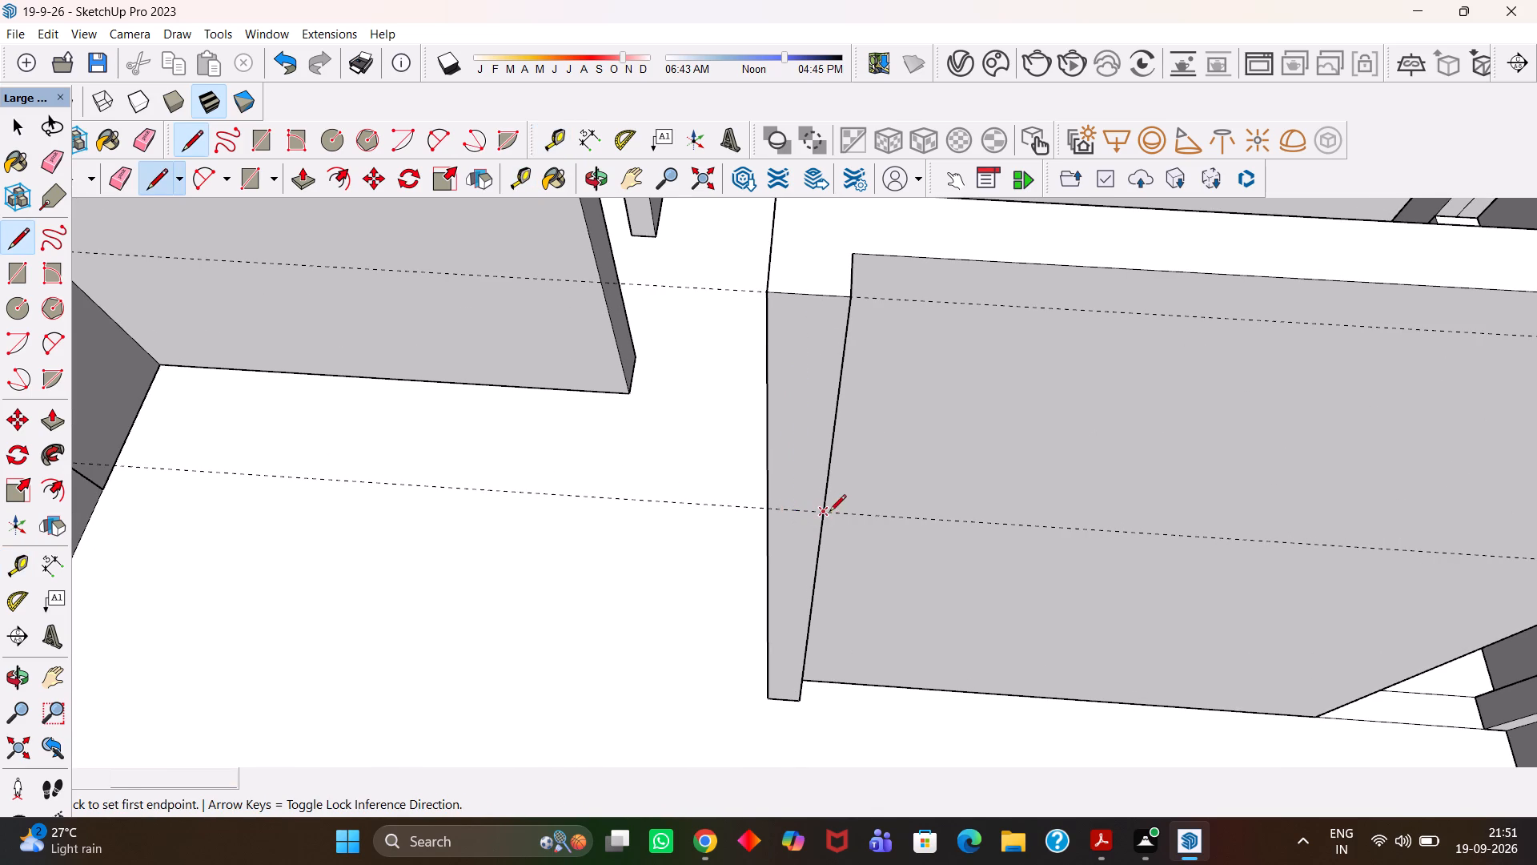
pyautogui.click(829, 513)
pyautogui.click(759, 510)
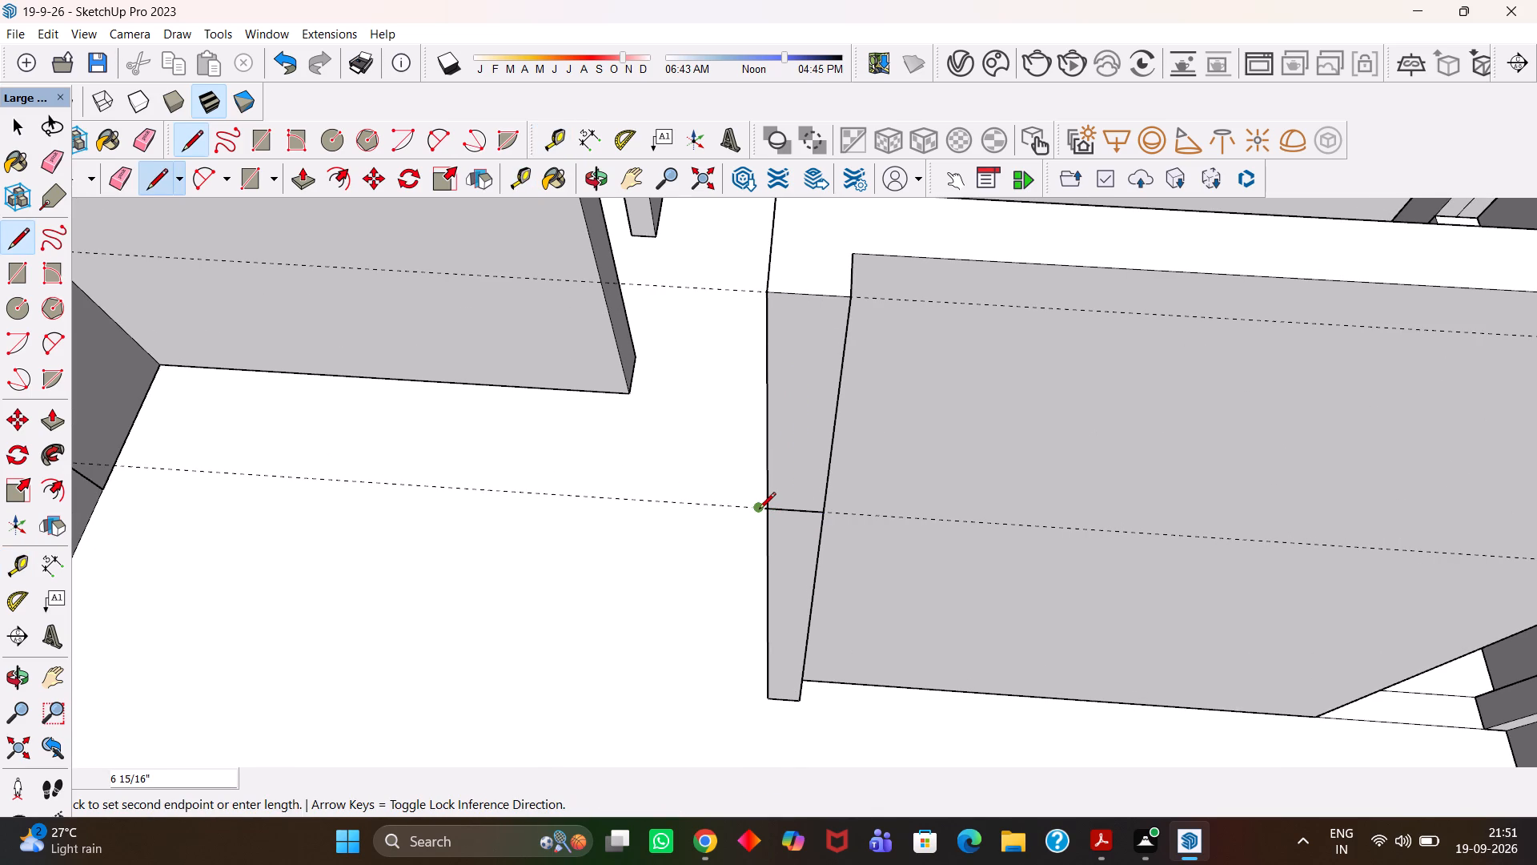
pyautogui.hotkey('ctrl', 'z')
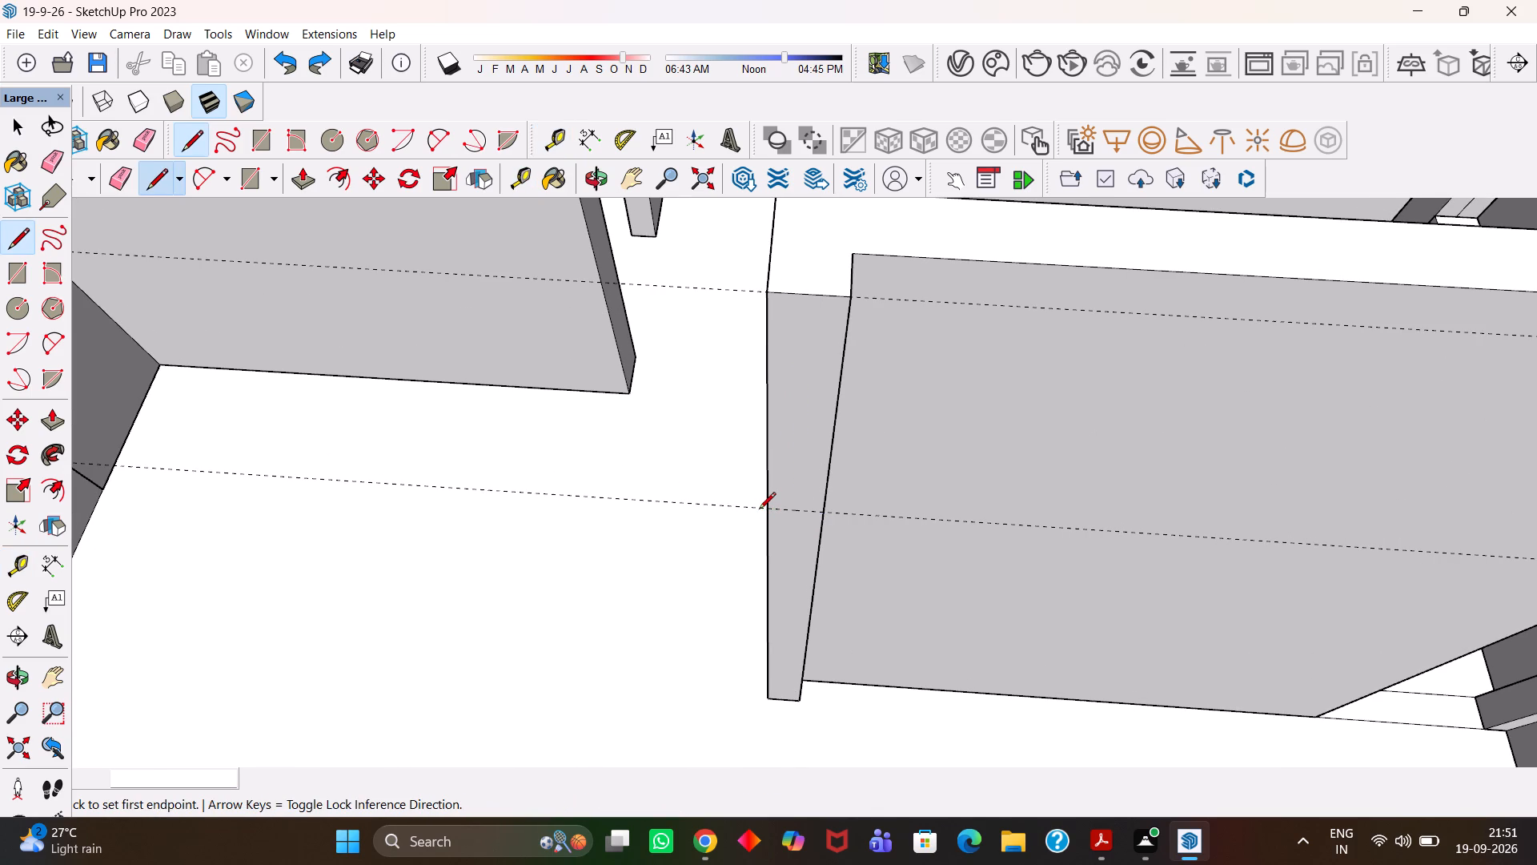
# Draw a line across the partition's end face along the lower guide, inside the wall group.
pyautogui.scroll(3, 769, 509)
pyautogui.press('space')
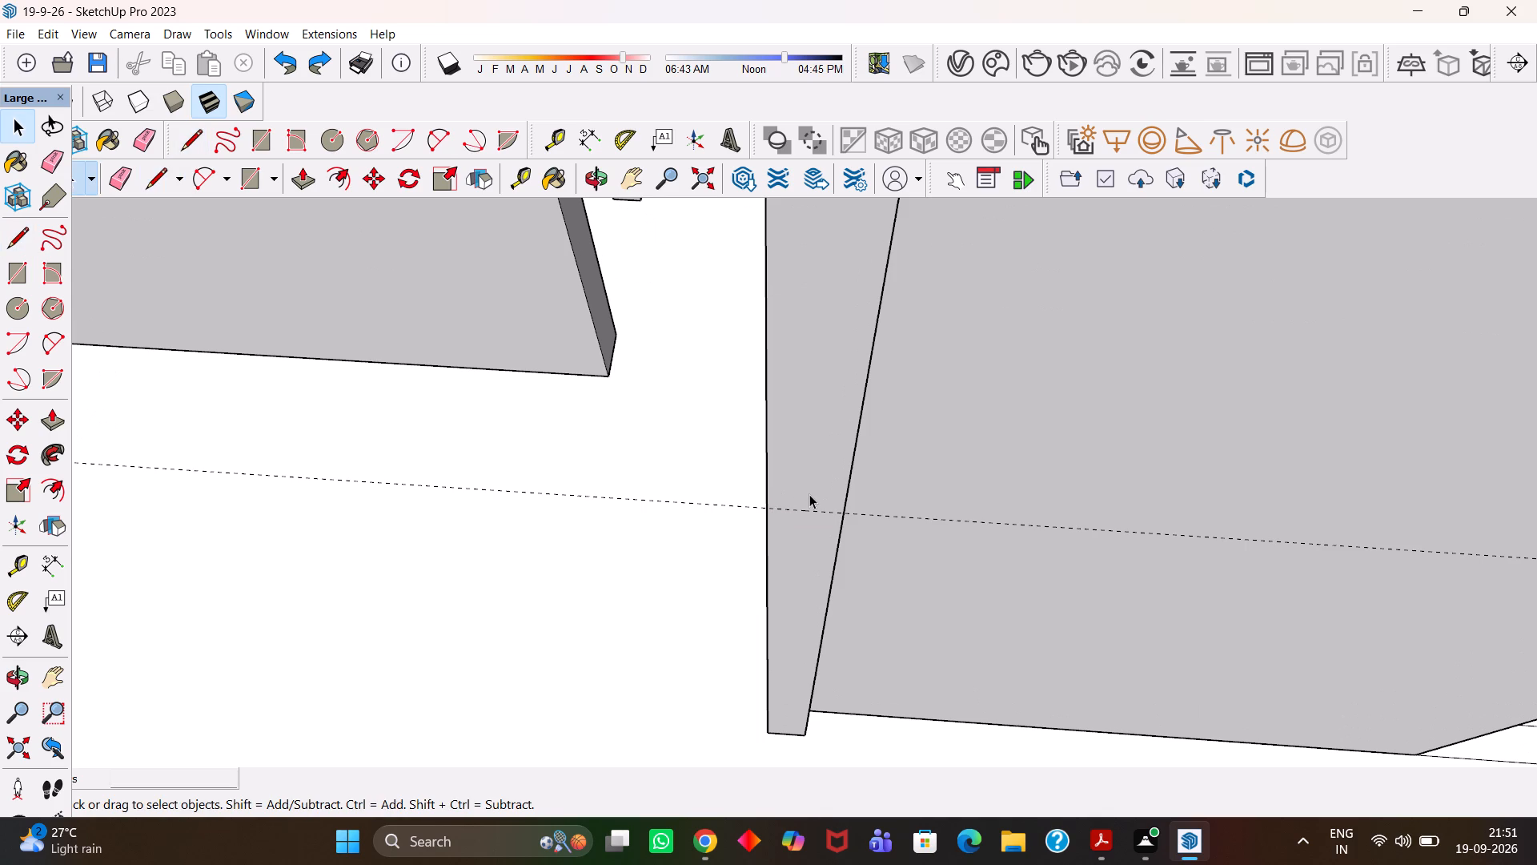
pyautogui.doubleClick(809, 494)
pyautogui.press('l')
pyautogui.press('Return')
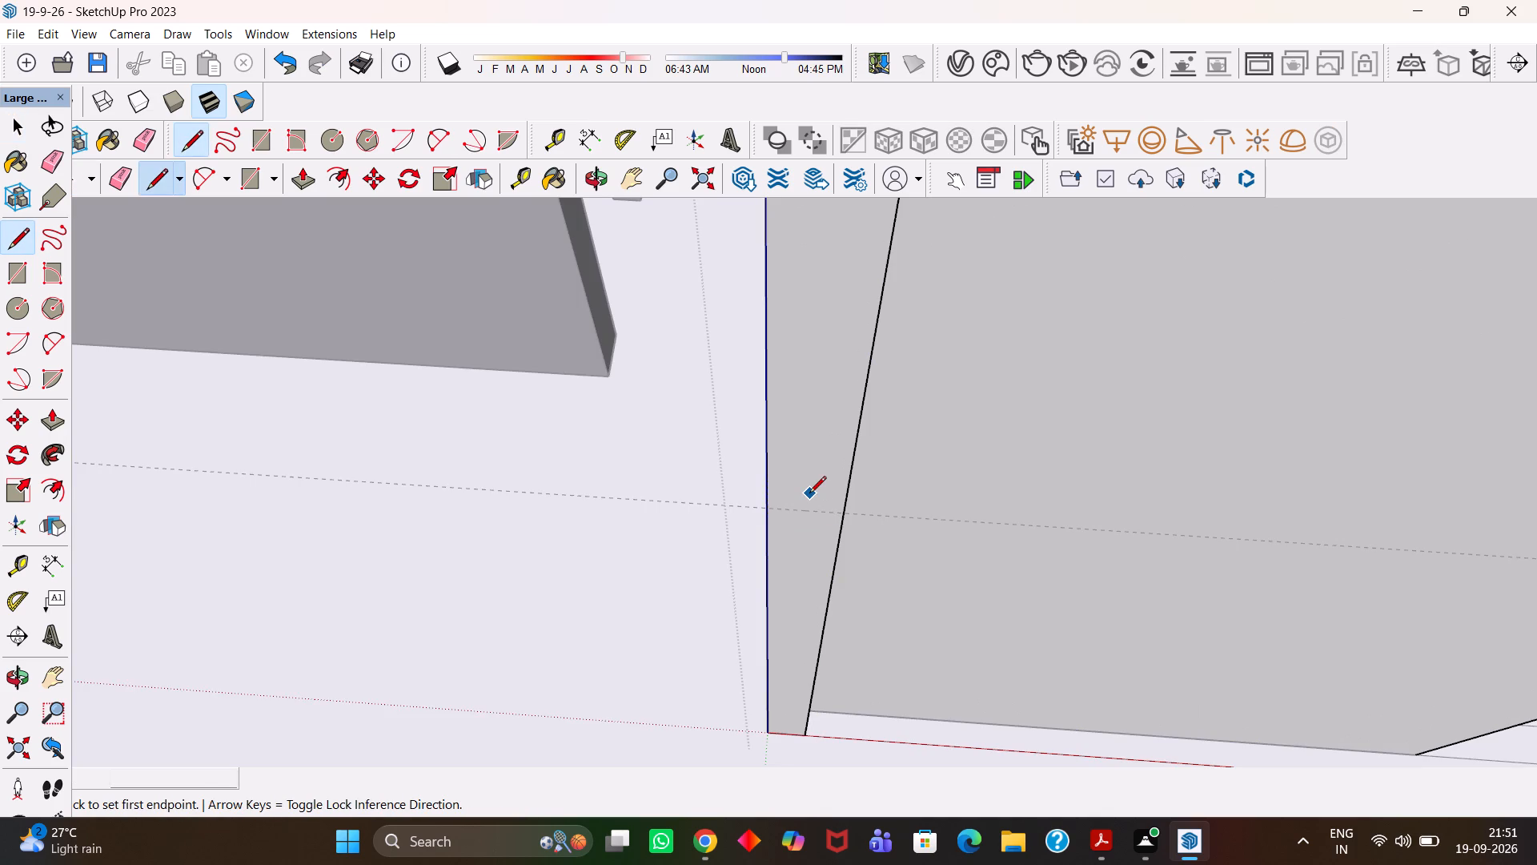
pyautogui.click(845, 517)
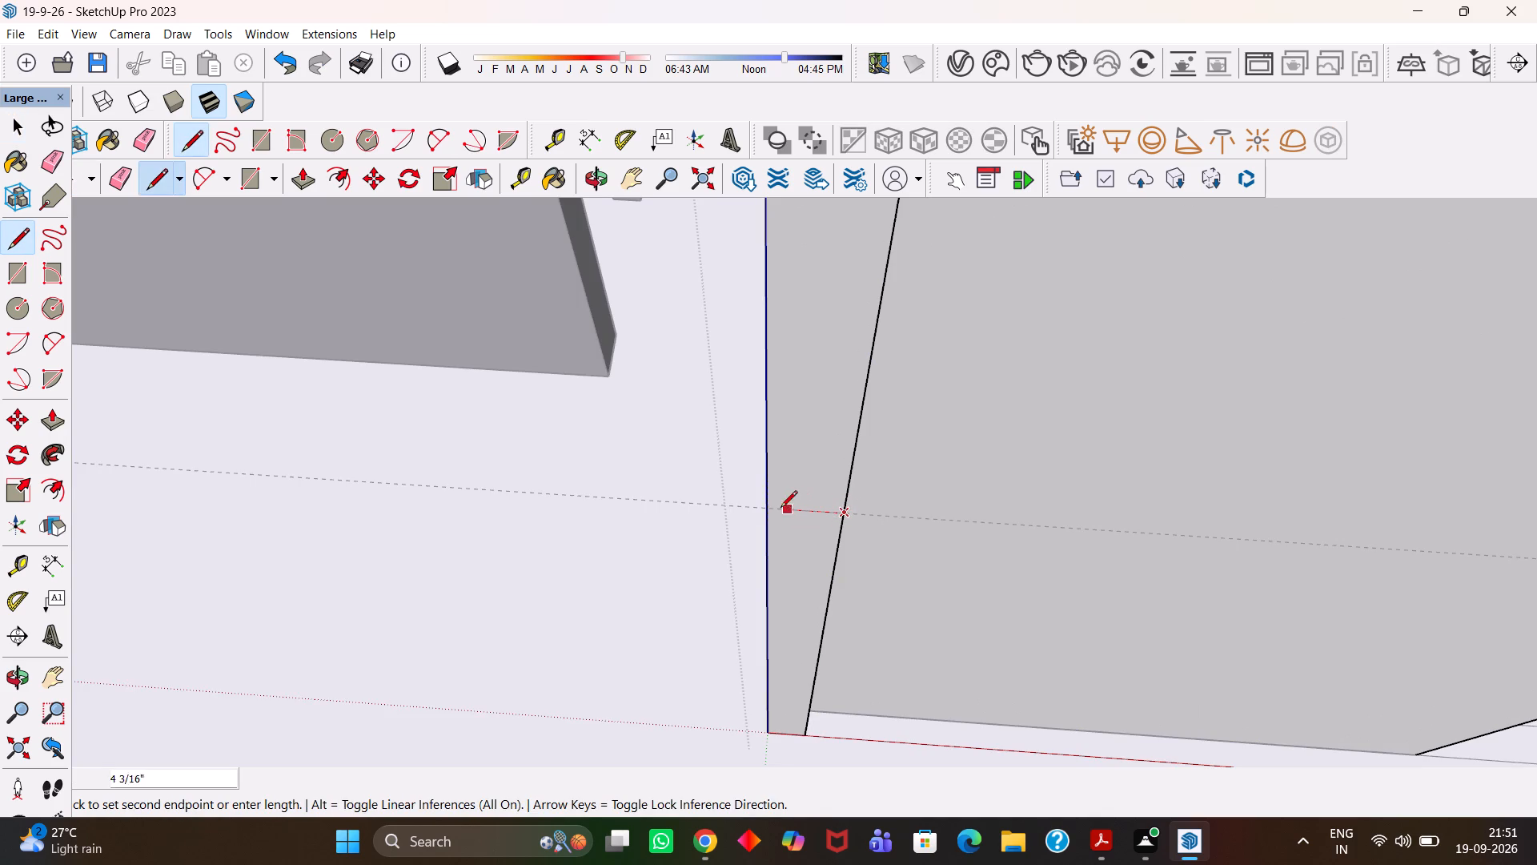
pyautogui.click(764, 507)
pyautogui.press('space')
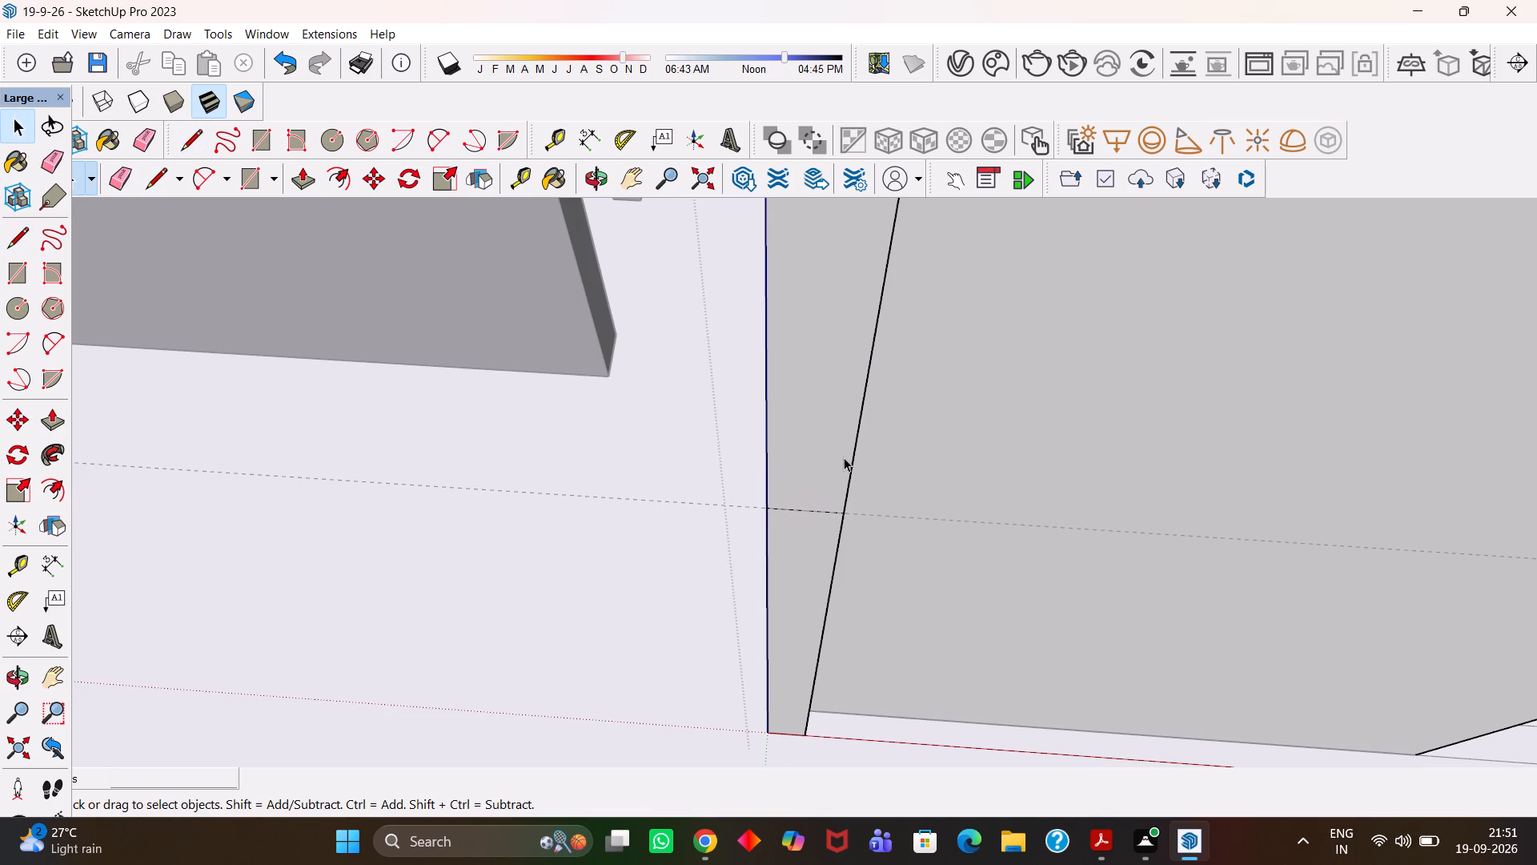
# Push/pull the end face's upper part about 2' 6" across the middle-room opening to the facing wall, forming a lintel, and leave the wall group.
pyautogui.click(844, 457)
pyautogui.scroll(-5, 834, 457)
pyautogui.press('p')
pyautogui.press('Return')
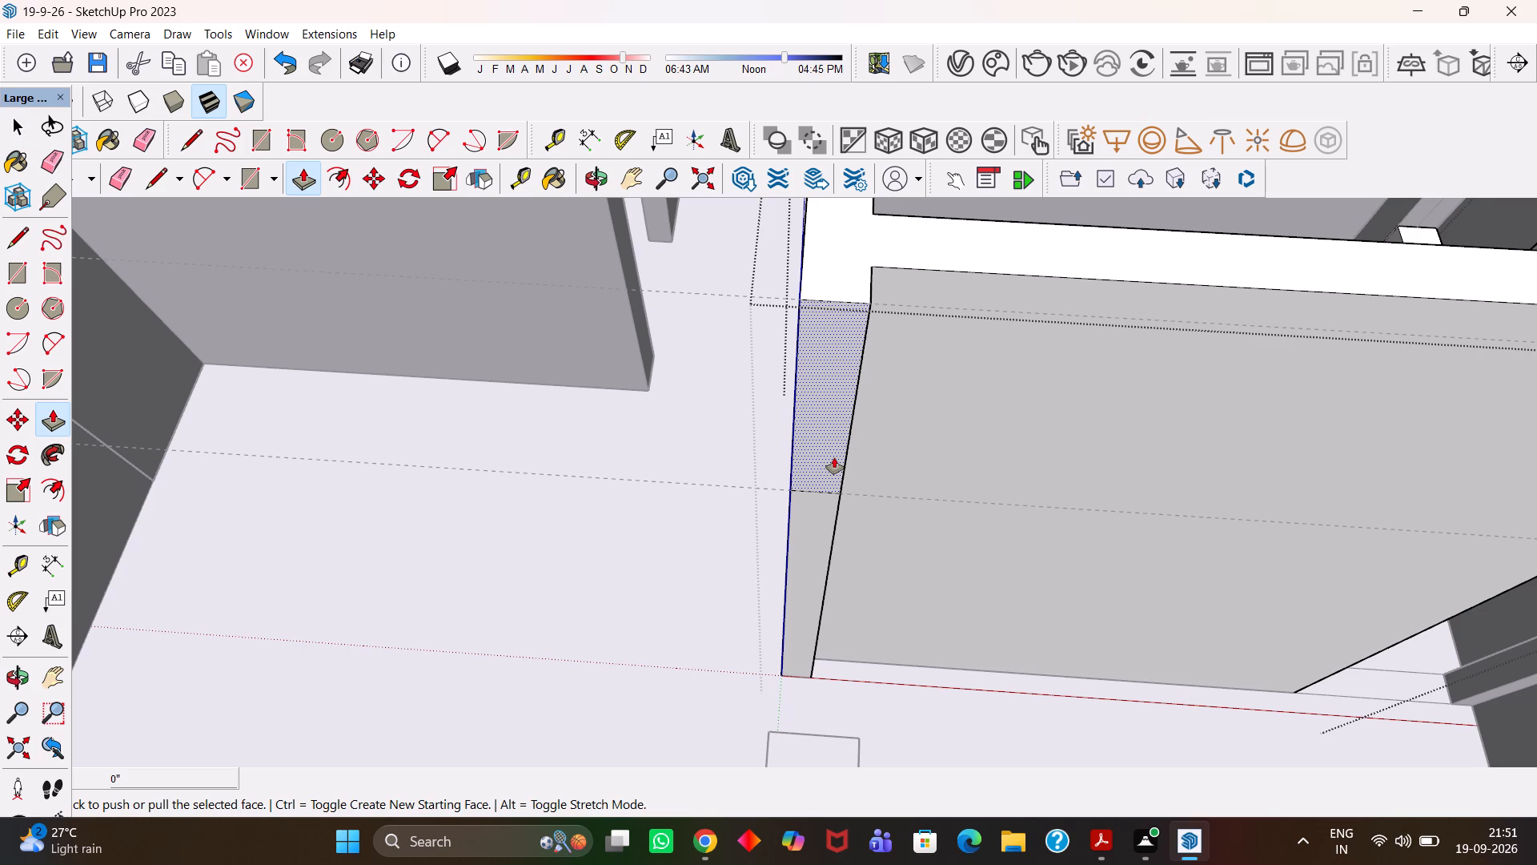
pyautogui.click(834, 457)
pyautogui.scroll(-9, 808, 634)
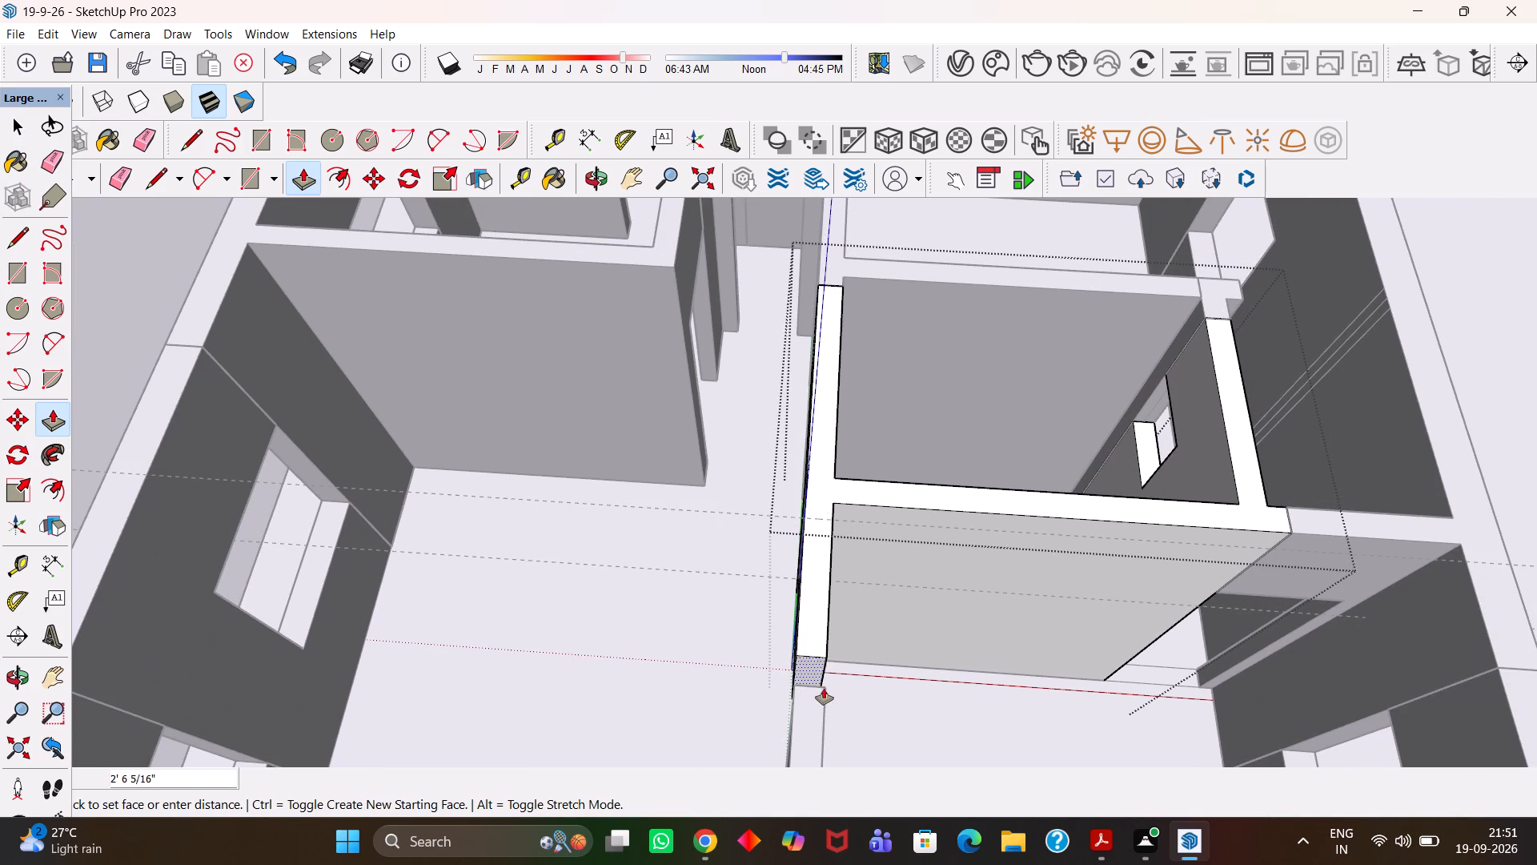
pyautogui.click(824, 688)
pyautogui.scroll(-5, 819, 682)
pyautogui.press('space')
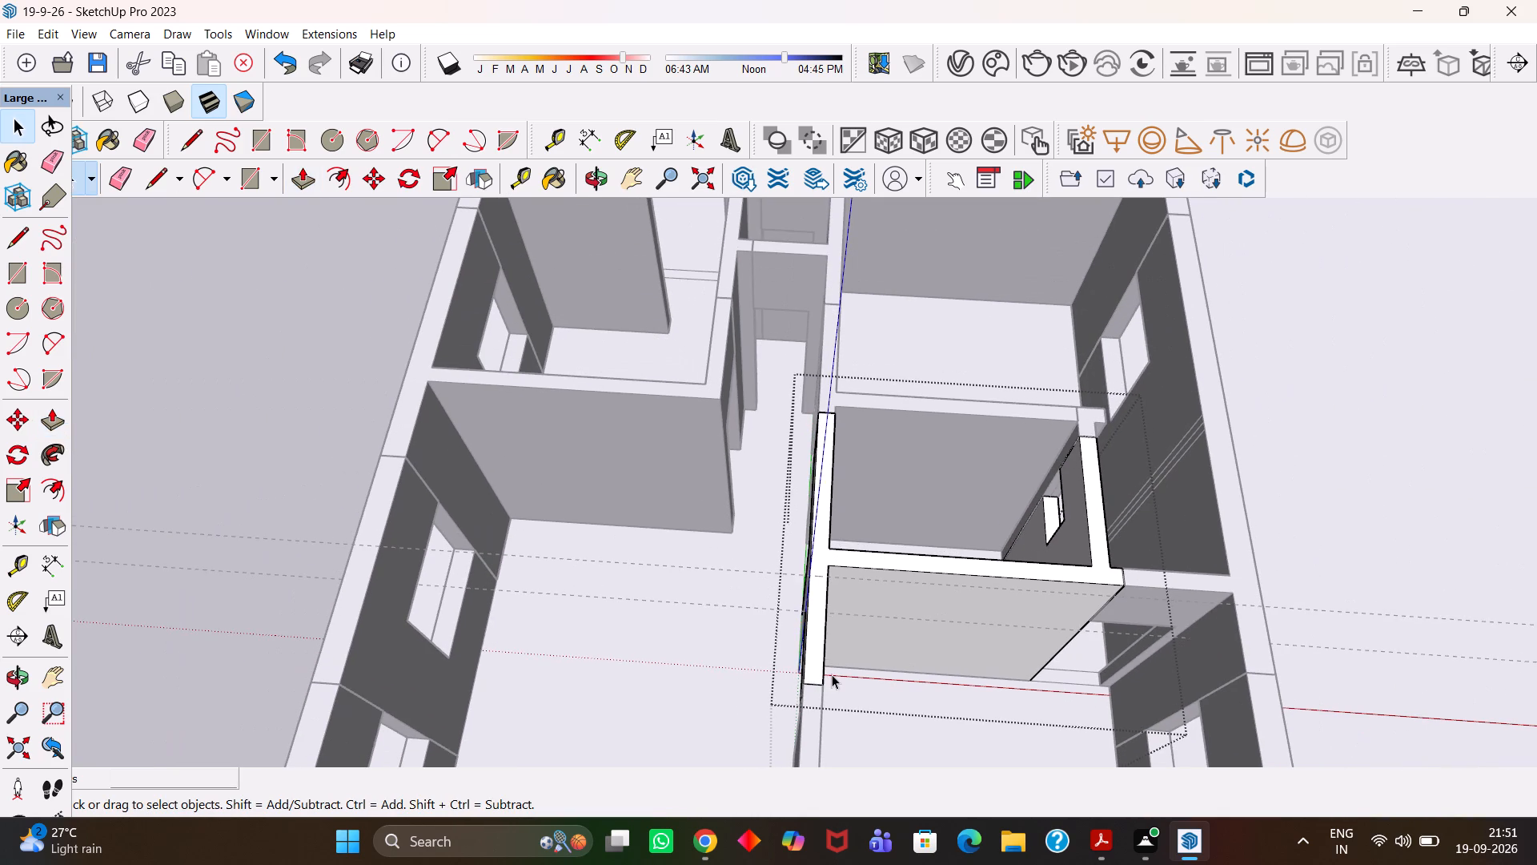
pyautogui.scroll(-17, 837, 575)
pyautogui.scroll(1, 791, 533)
pyautogui.moveTo(791, 535); pyautogui.dragTo(838, 550, button='middle')
pyautogui.doubleClick(610, 400)
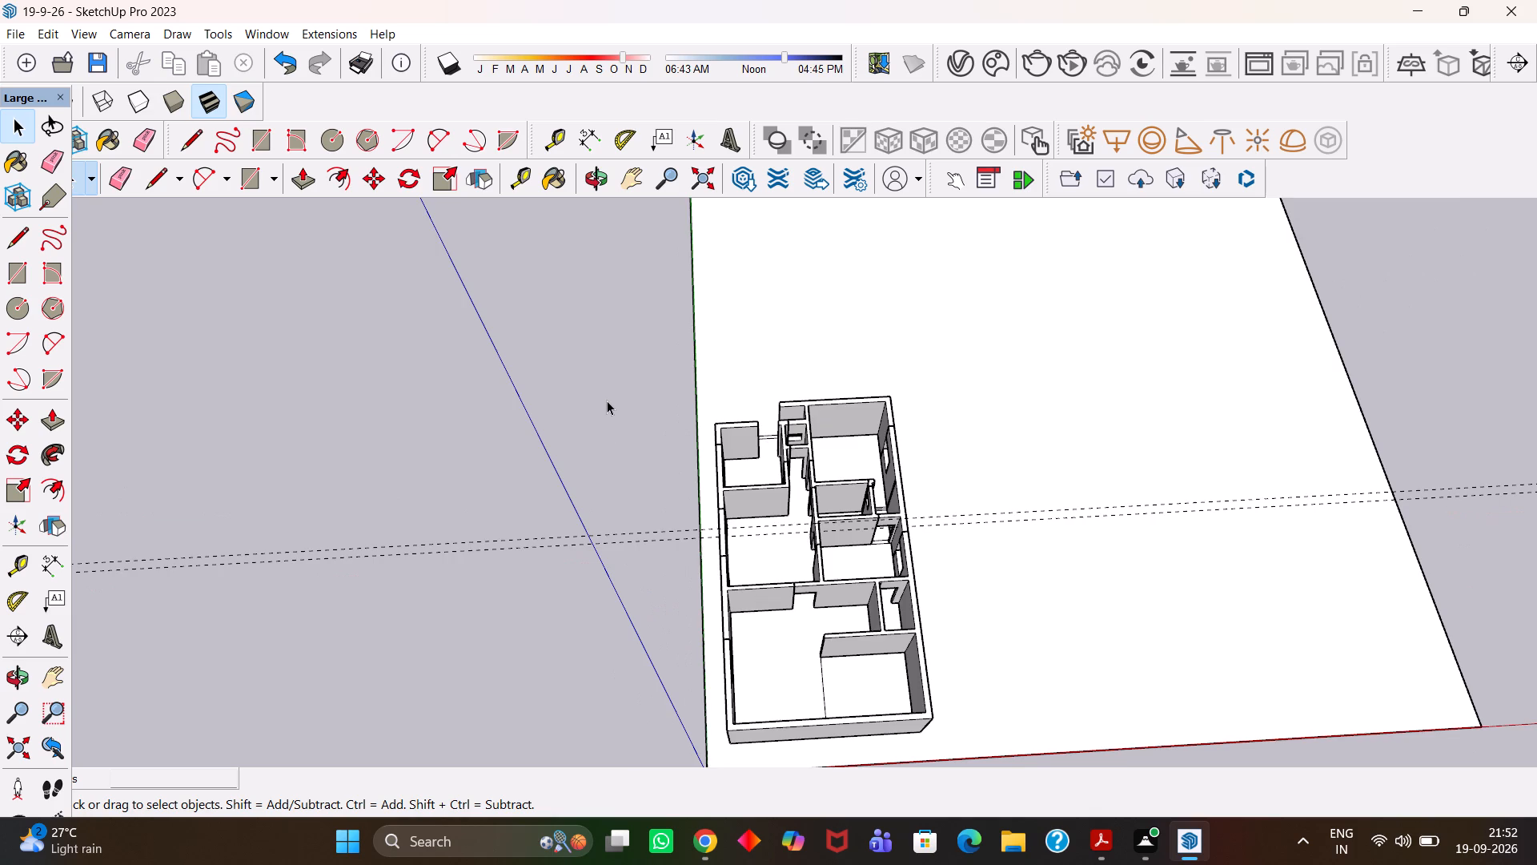
# Save the house model.
pyautogui.scroll(5, 669, 489)
pyautogui.scroll(-11, 668, 496)
pyautogui.moveTo(752, 549); pyautogui.dragTo(744, 589, button='middle')
pyautogui.scroll(4, 750, 576)
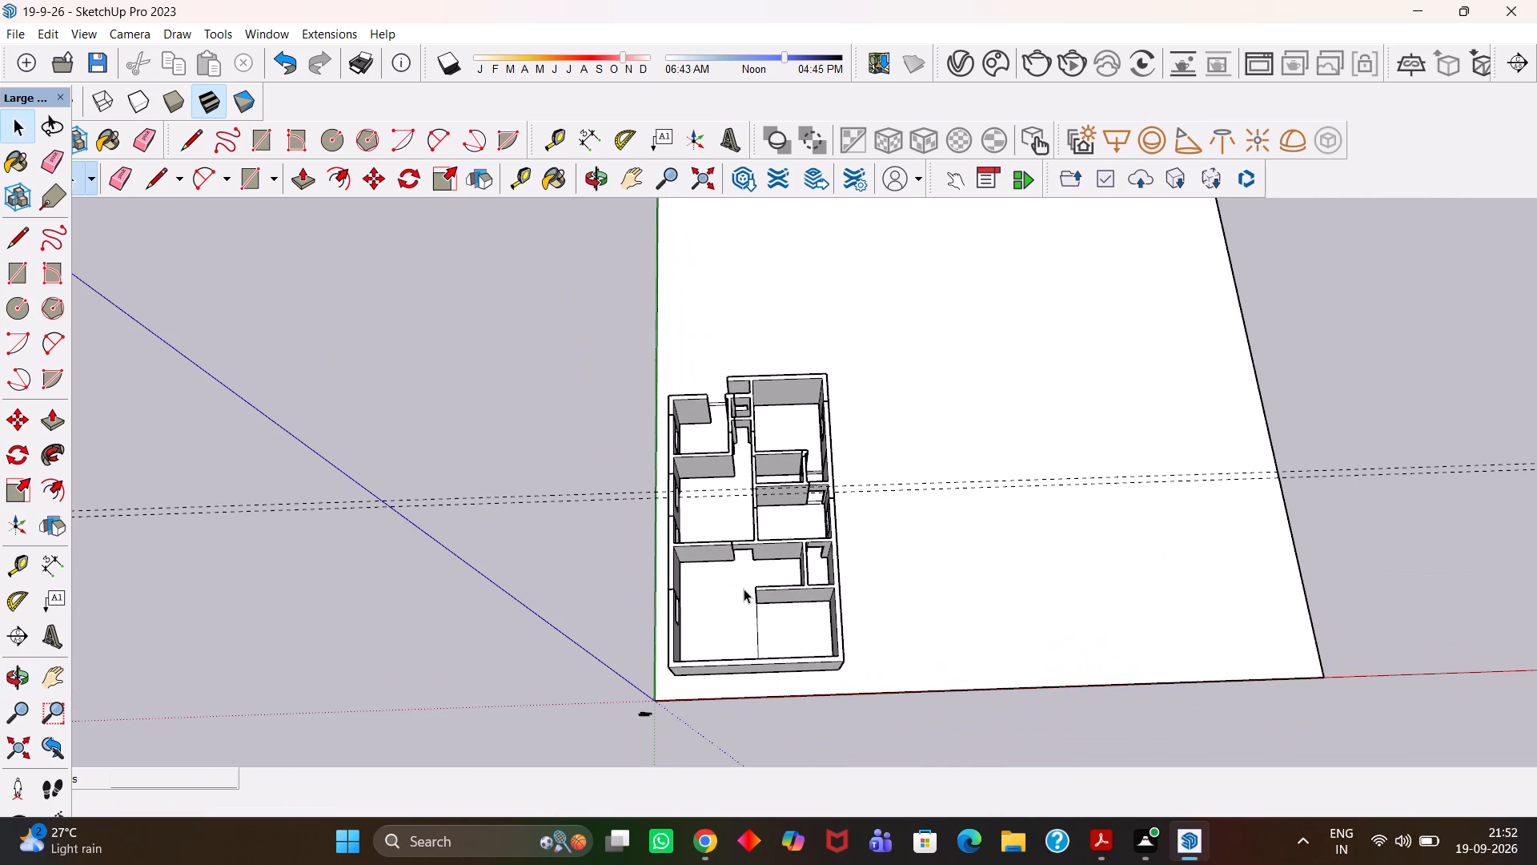
pyautogui.hotkey('ctrl', 's')
# Examine the middle rooms, the central passage and their wall openings from above.
pyautogui.scroll(12, 785, 540)
pyautogui.scroll(-6, 788, 535)
pyautogui.moveTo(753, 541); pyautogui.dragTo(768, 502, button='middle')
pyautogui.scroll(4, 768, 503)
pyautogui.scroll(-5, 766, 500)
pyautogui.scroll(1, 760, 466)
pyautogui.moveTo(760, 465); pyautogui.dragTo(746, 517, button='middle')
pyautogui.press('h')
pyautogui.press('4')
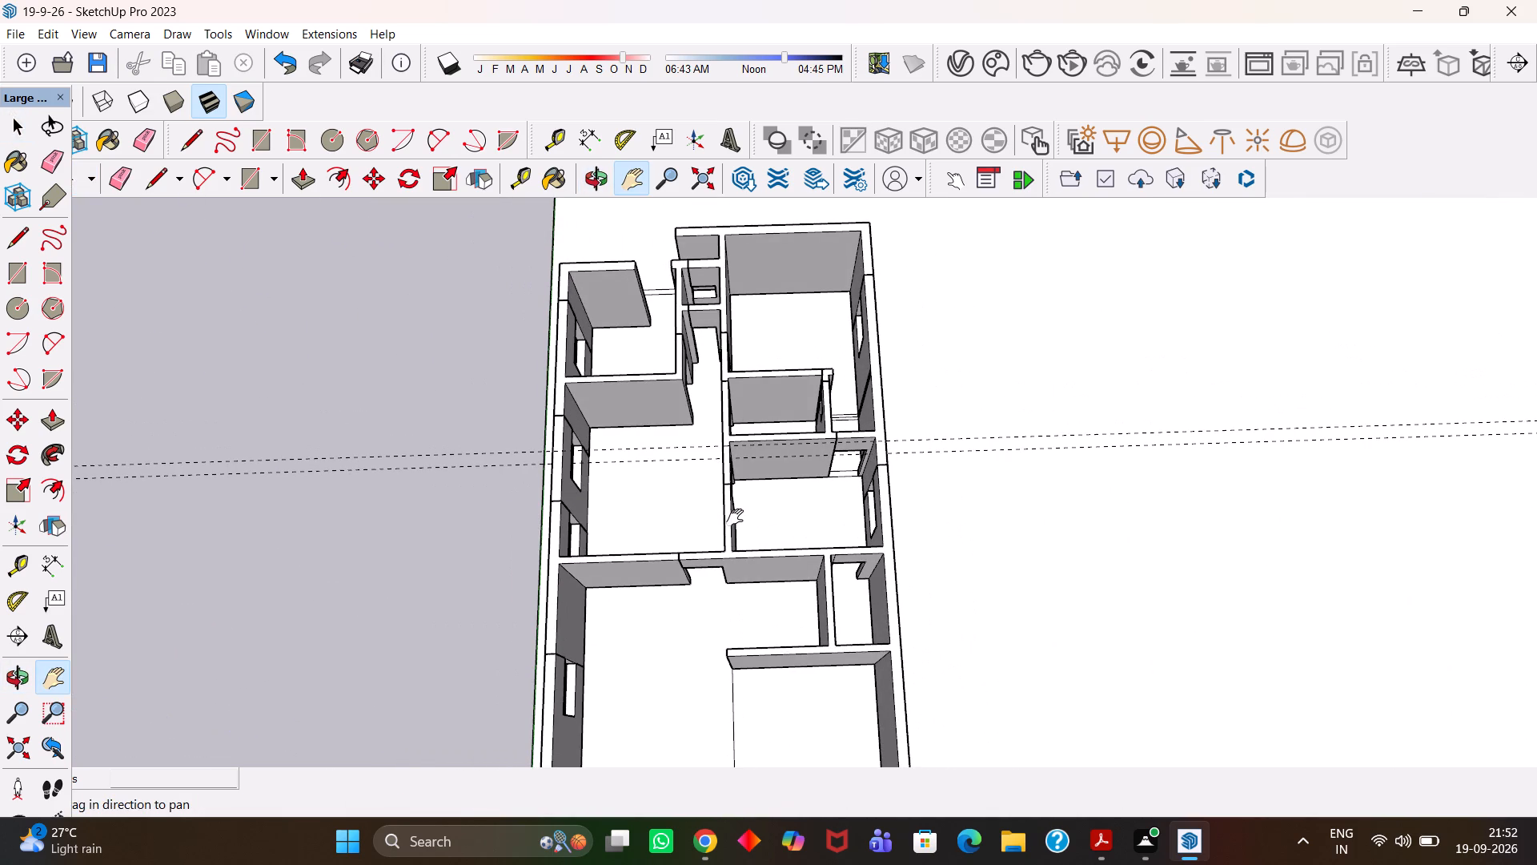
pyautogui.scroll(4, 737, 493)
pyautogui.scroll(-4, 753, 428)
pyautogui.moveTo(800, 365); pyautogui.dragTo(788, 450, button='middle')
pyautogui.scroll(4, 788, 450)
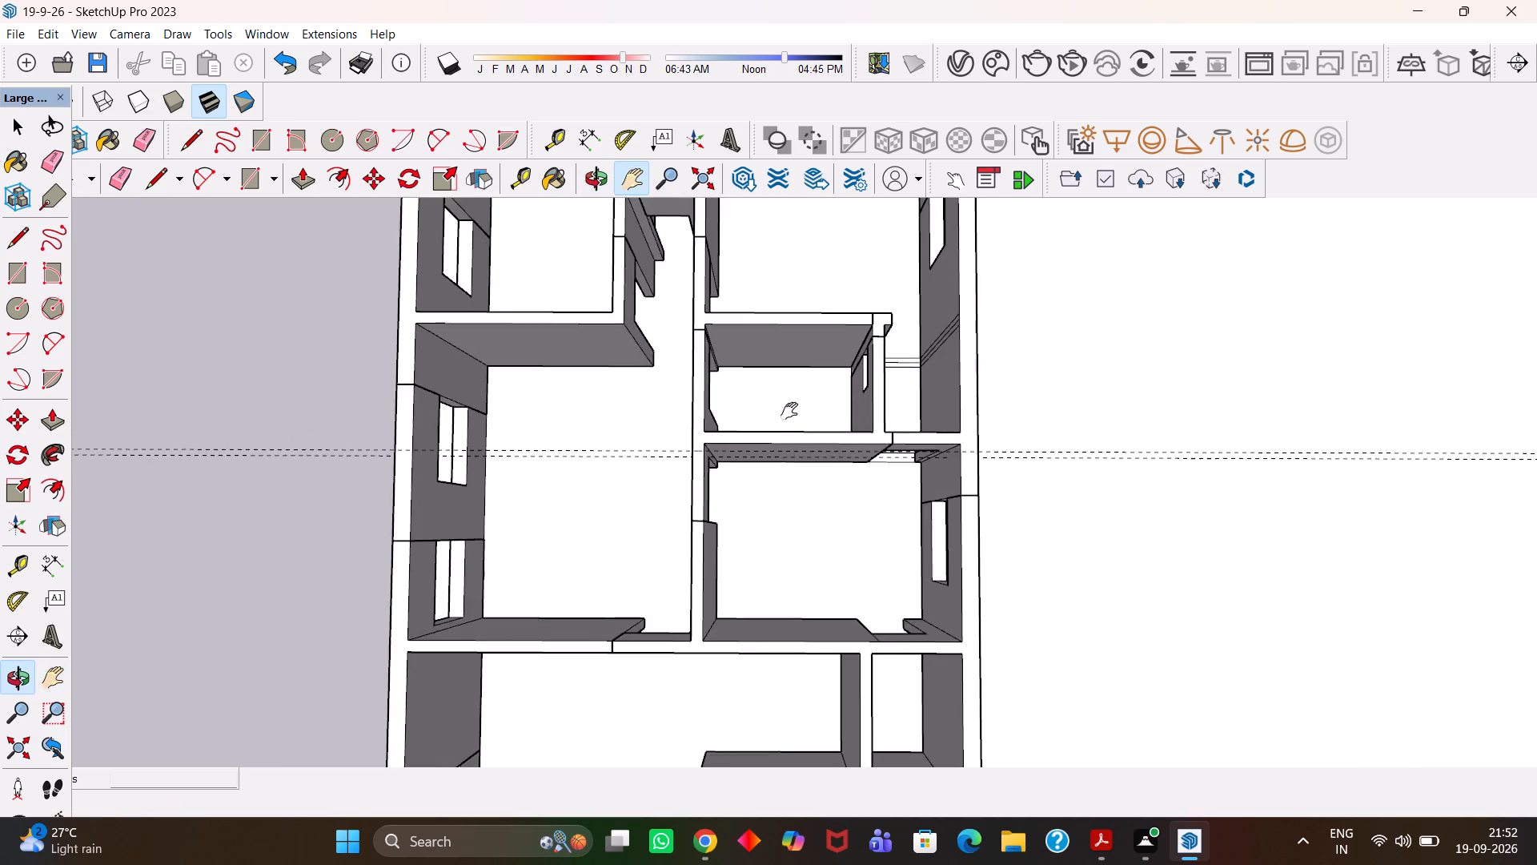
pyautogui.moveTo(785, 404); pyautogui.dragTo(840, 507)
pyautogui.scroll(-5, 827, 498)
pyautogui.moveTo(799, 547); pyautogui.dragTo(812, 436, button='middle')
pyautogui.scroll(-2, 812, 436)
# Examine the whole house at an angle from the windowed long side and the front, checking the walls, windows and door openings.
pyautogui.moveTo(687, 464); pyautogui.dragTo(845, 442)
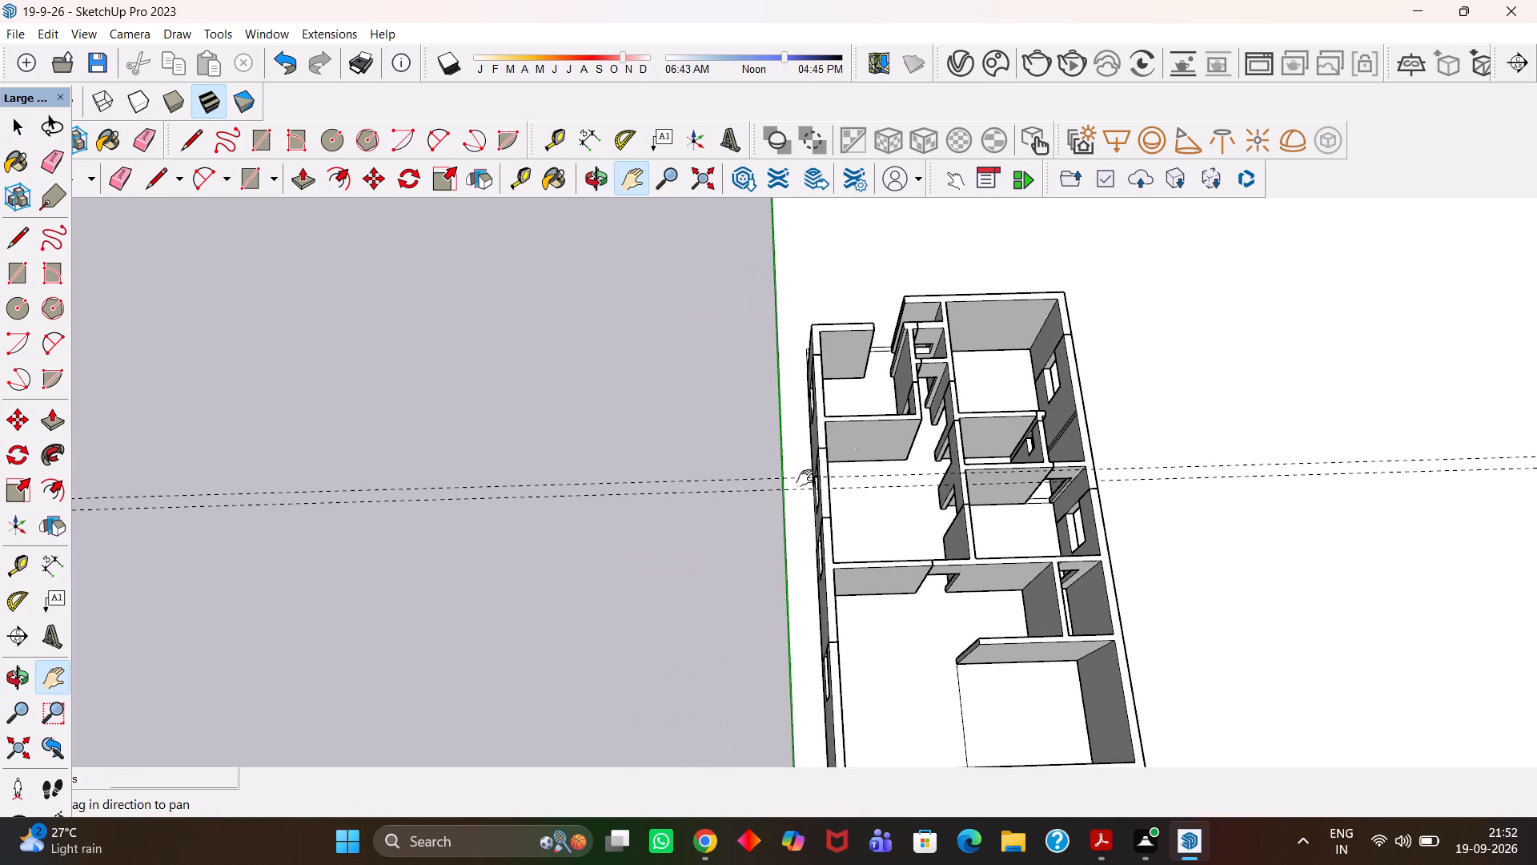
pyautogui.moveTo(761, 505); pyautogui.dragTo(1041, 382, button='middle')
pyautogui.scroll(1, 793, 469)
pyautogui.scroll(6, 1010, 385)
pyautogui.scroll(-6, 1001, 385)
pyautogui.moveTo(1065, 504); pyautogui.dragTo(1031, 517, button='middle')
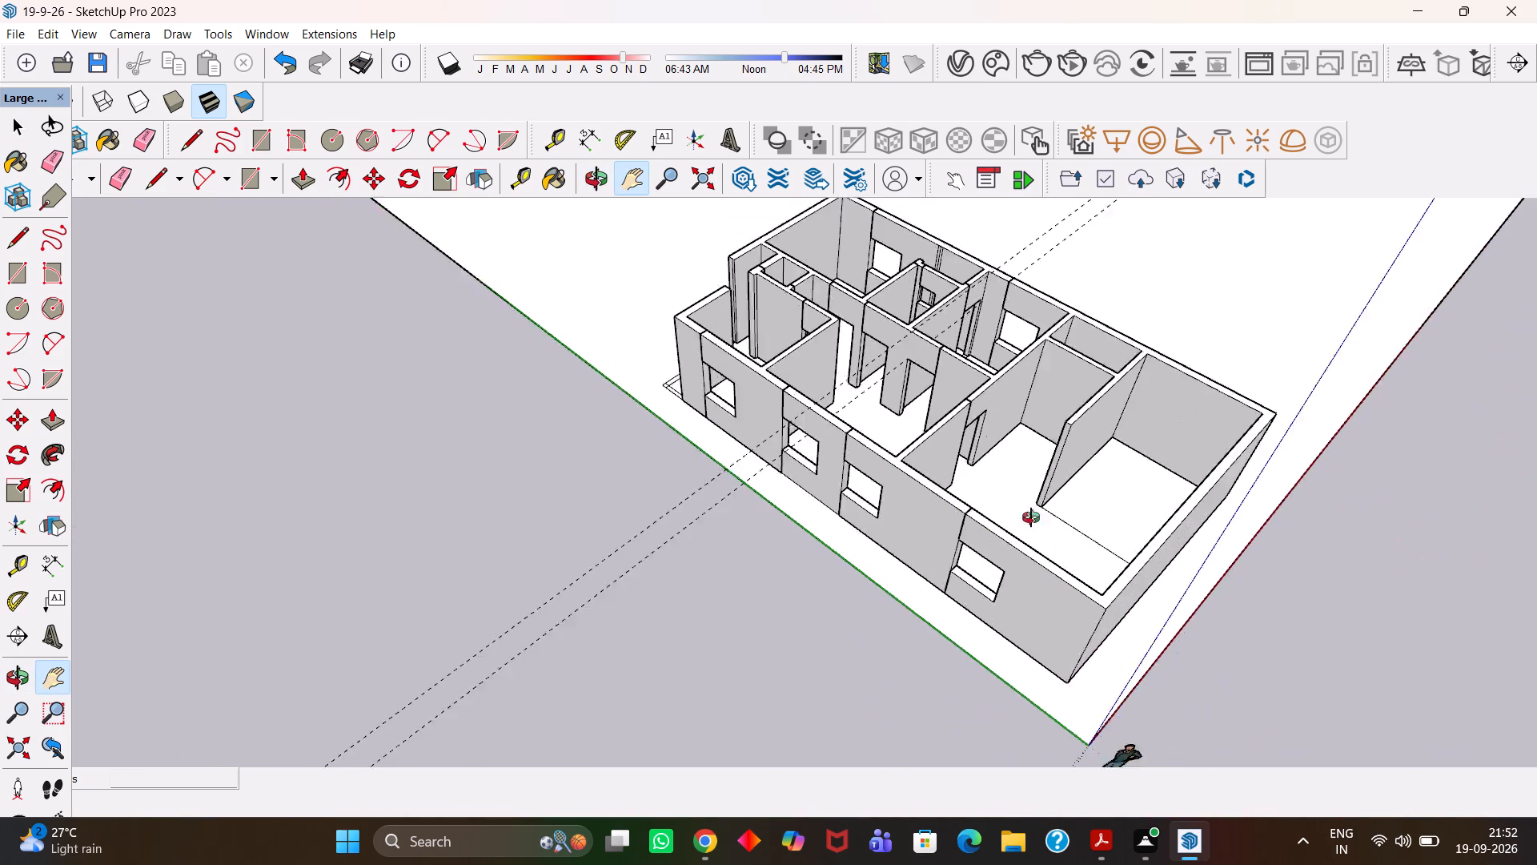
pyautogui.moveTo(1031, 517); pyautogui.dragTo(711, 428, button='middle')
pyautogui.scroll(-4, 781, 482)
pyautogui.moveTo(809, 460); pyautogui.dragTo(932, 549, button='middle')
pyautogui.scroll(6, 905, 549)
pyautogui.scroll(-6, 932, 549)
pyautogui.scroll(7, 932, 549)
pyautogui.scroll(-5, 930, 549)
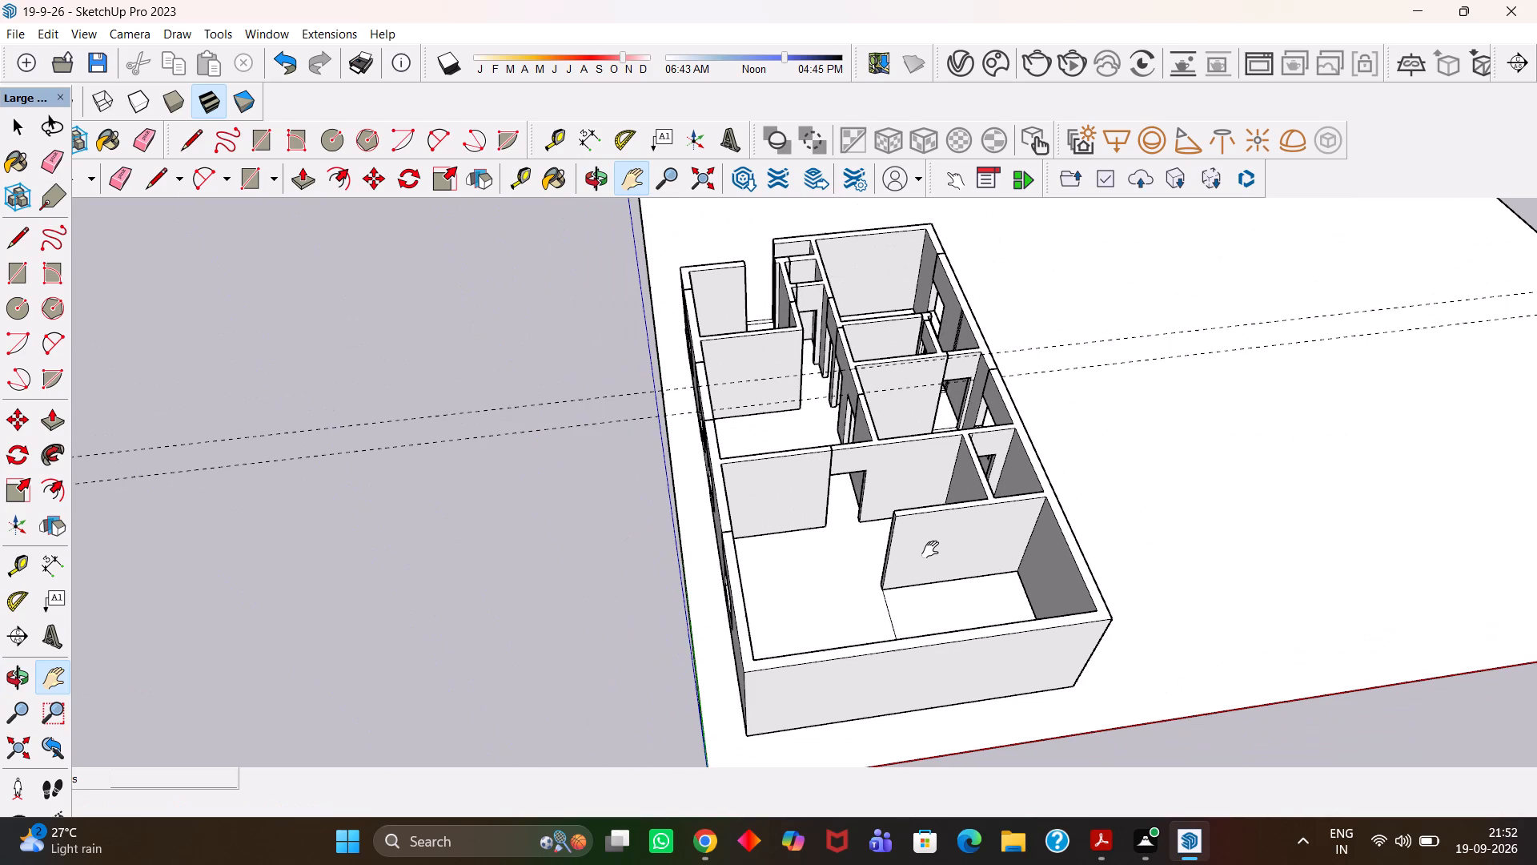
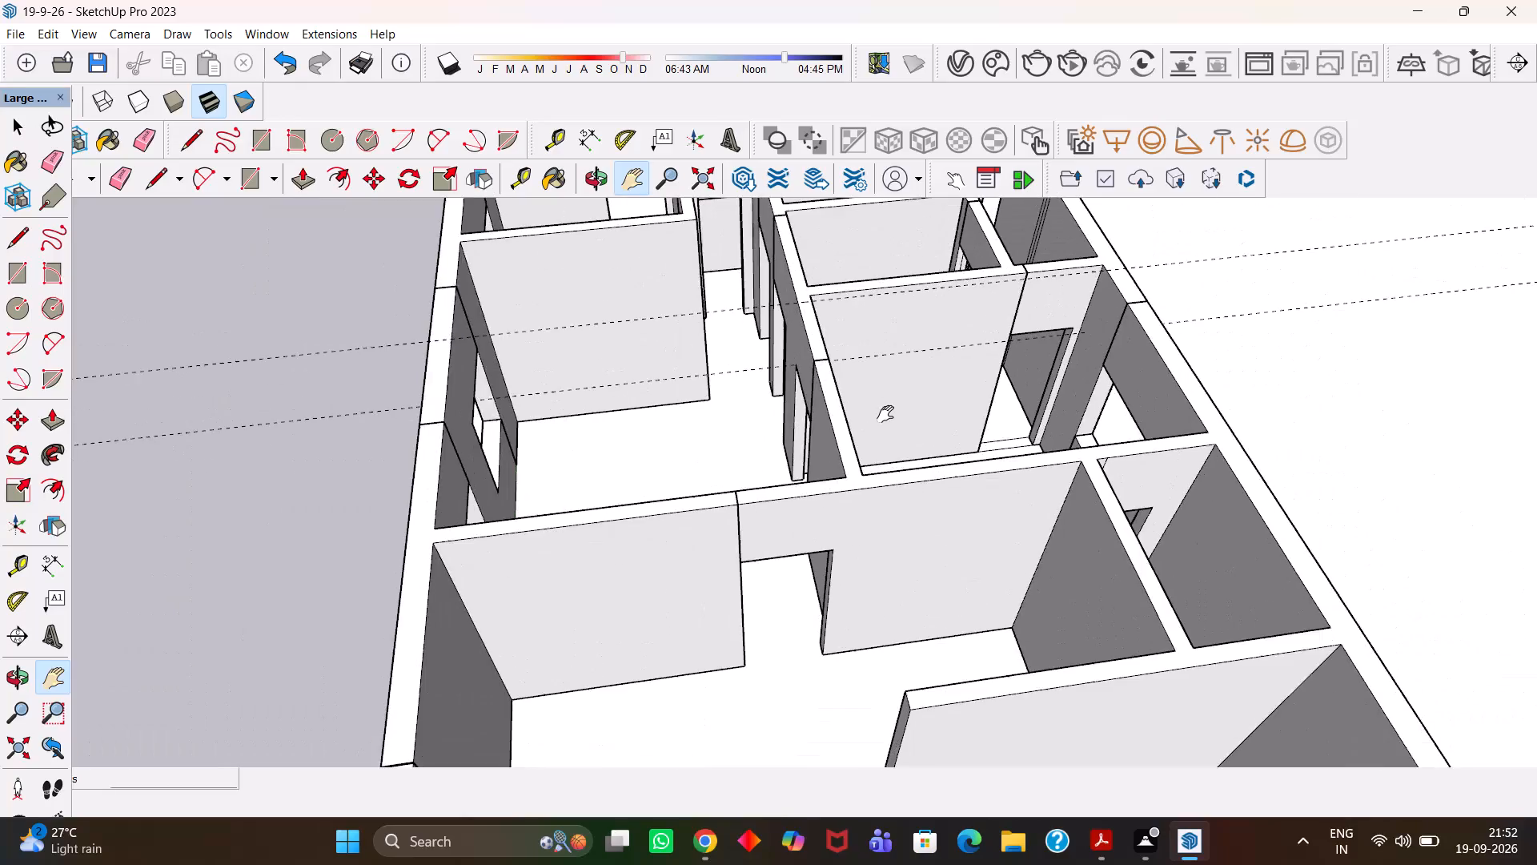
# Erase the two parallel dashed guide lines that run across the middle rooms of the house.
pyautogui.scroll(1, 936, 372)
pyautogui.moveTo(936, 372); pyautogui.dragTo(906, 496, button='middle')
pyautogui.scroll(3, 905, 496)
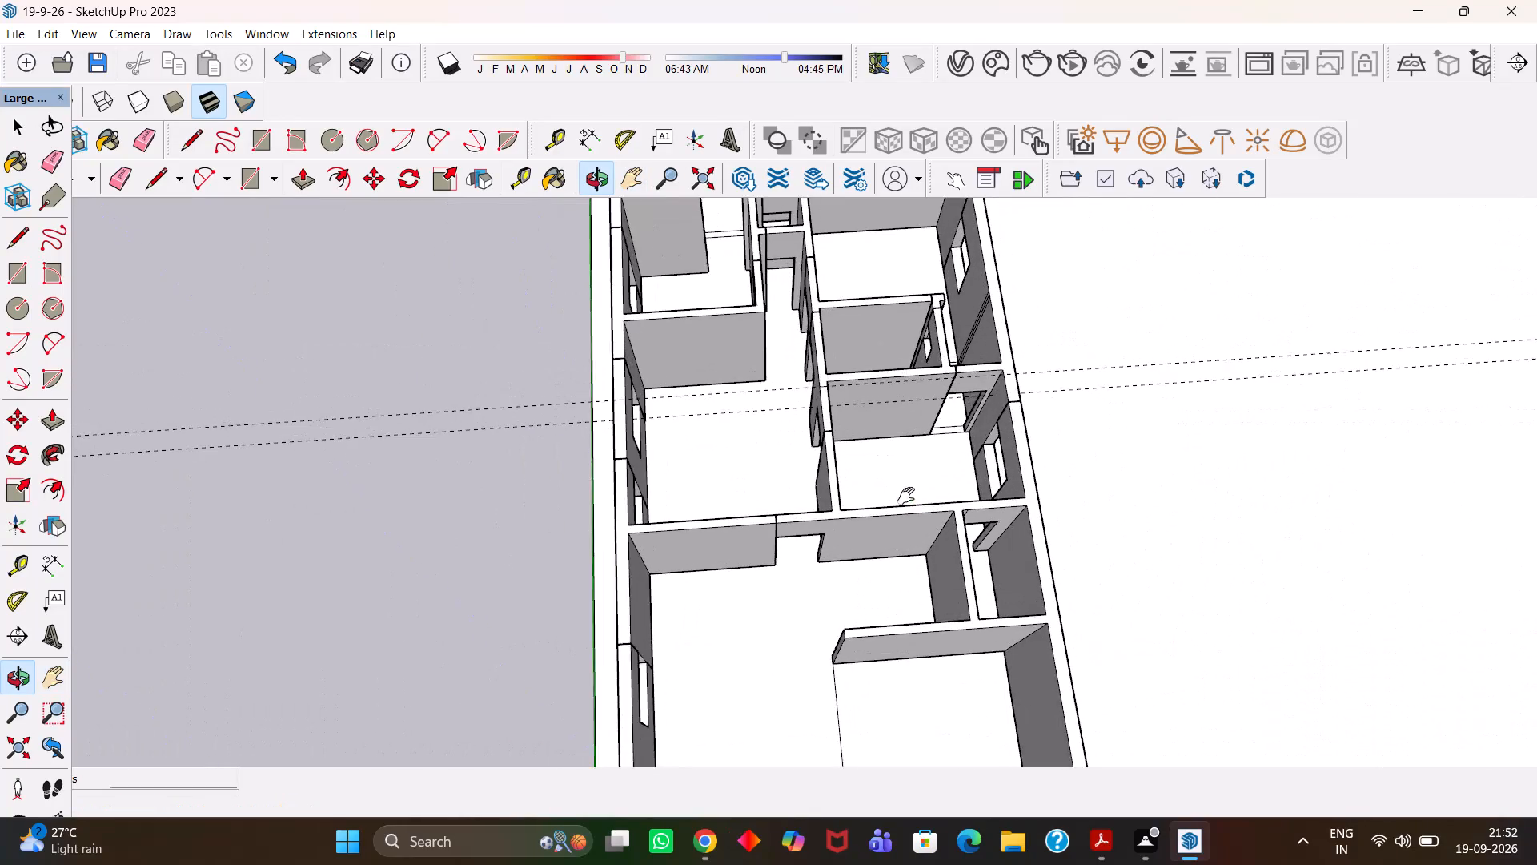
pyautogui.scroll(-4, 906, 496)
pyautogui.moveTo(927, 509); pyautogui.dragTo(828, 509)
pyautogui.scroll(3, 829, 507)
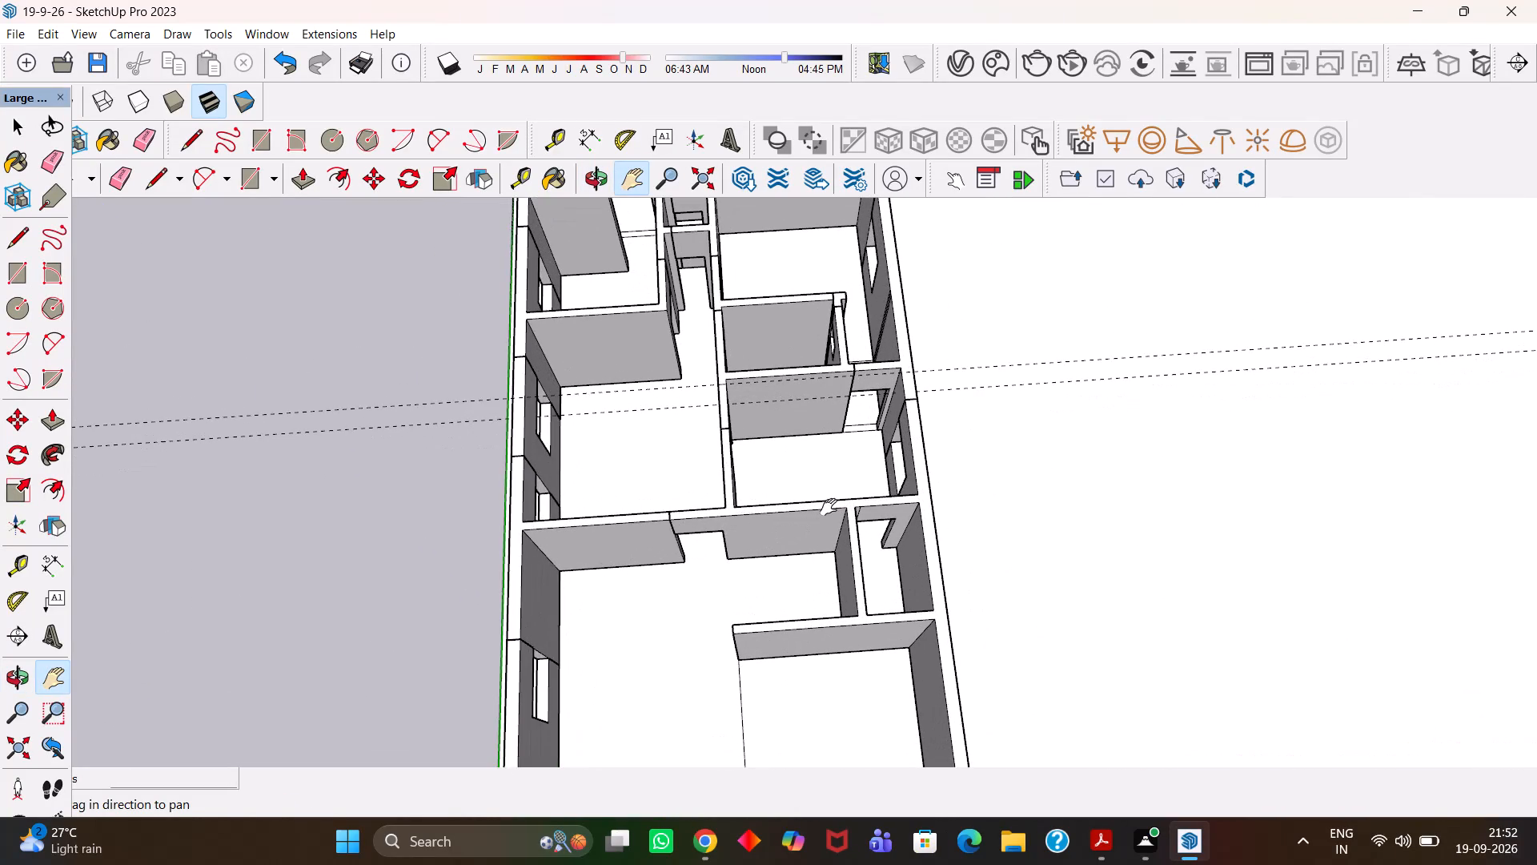
pyautogui.press('e')
pyautogui.press('Return')
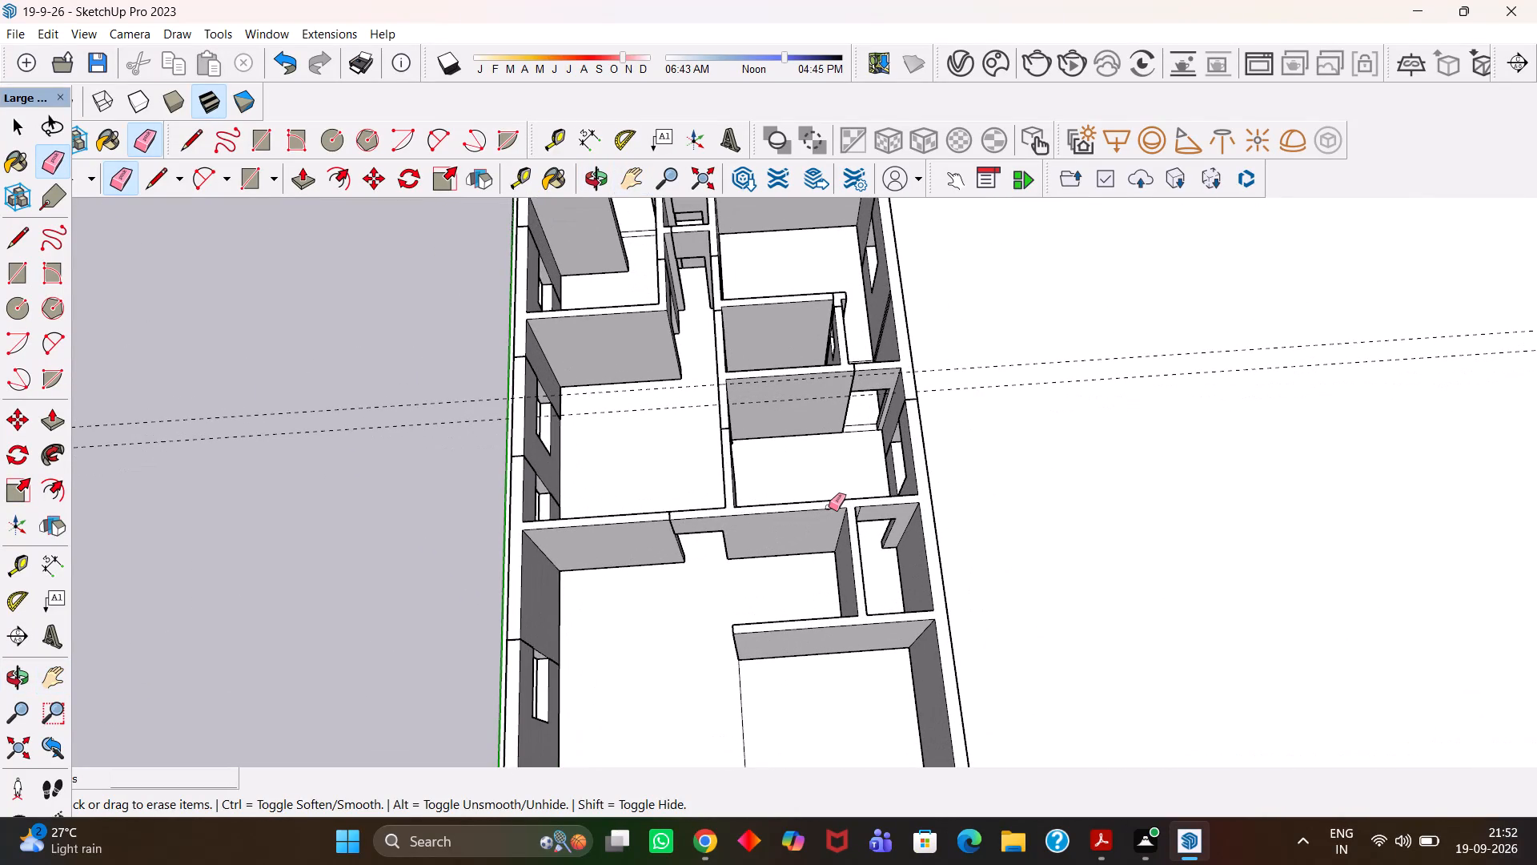
pyautogui.scroll(4, 949, 414)
pyautogui.moveTo(990, 419); pyautogui.dragTo(949, 313)
# Examine the whole house layout from the front and above, checking the rooms, central passage and wall openings.
pyautogui.scroll(-5, 953, 348)
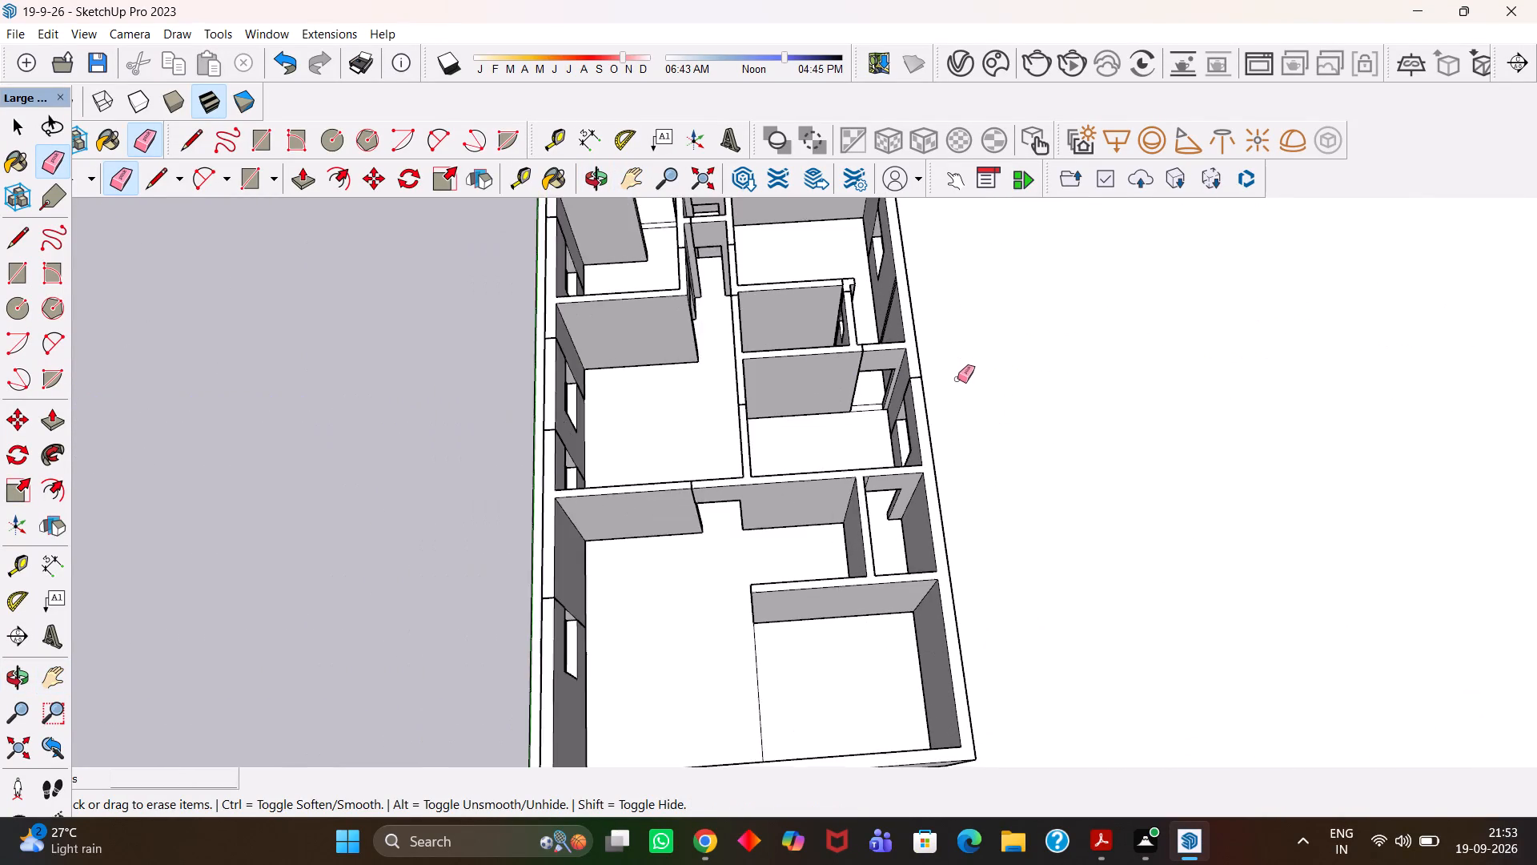
pyautogui.scroll(-9, 960, 410)
pyautogui.scroll(9, 919, 515)
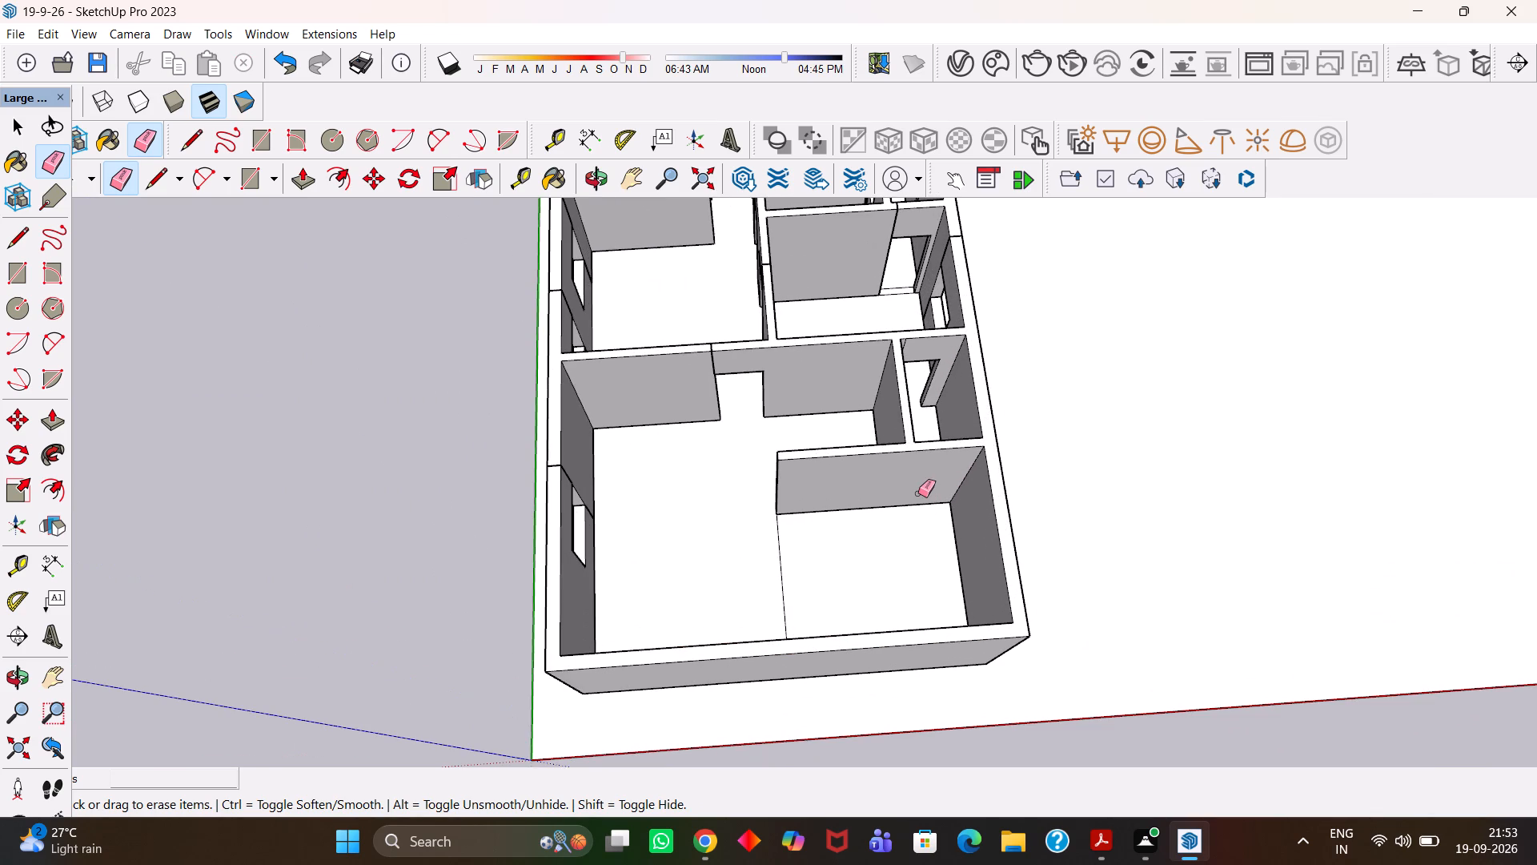
pyautogui.press('h')
pyautogui.press('Return')
pyautogui.scroll(-6, 785, 489)
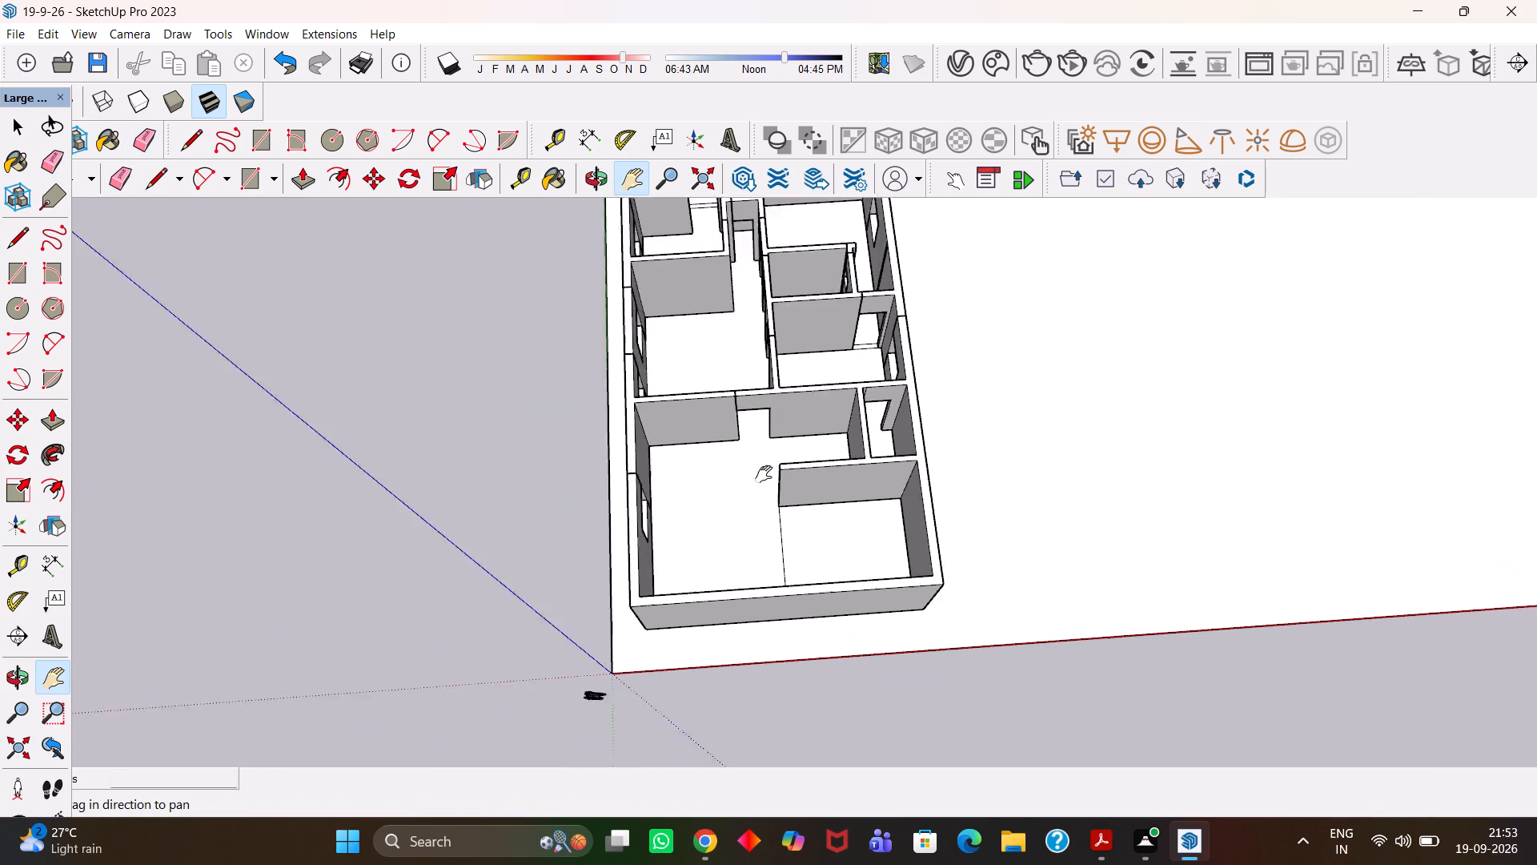
pyautogui.scroll(-3, 764, 474)
pyautogui.moveTo(825, 453); pyautogui.dragTo(664, 533)
pyautogui.scroll(6, 636, 493)
pyautogui.scroll(-5, 636, 493)
pyautogui.moveTo(656, 467); pyautogui.dragTo(628, 553, button='middle')
pyautogui.scroll(6, 628, 553)
pyautogui.scroll(-6, 628, 553)
pyautogui.moveTo(560, 551); pyautogui.dragTo(811, 592)
pyautogui.scroll(6, 823, 592)
pyautogui.scroll(-7, 823, 592)
pyautogui.moveTo(838, 628); pyautogui.dragTo(873, 533, button='middle')
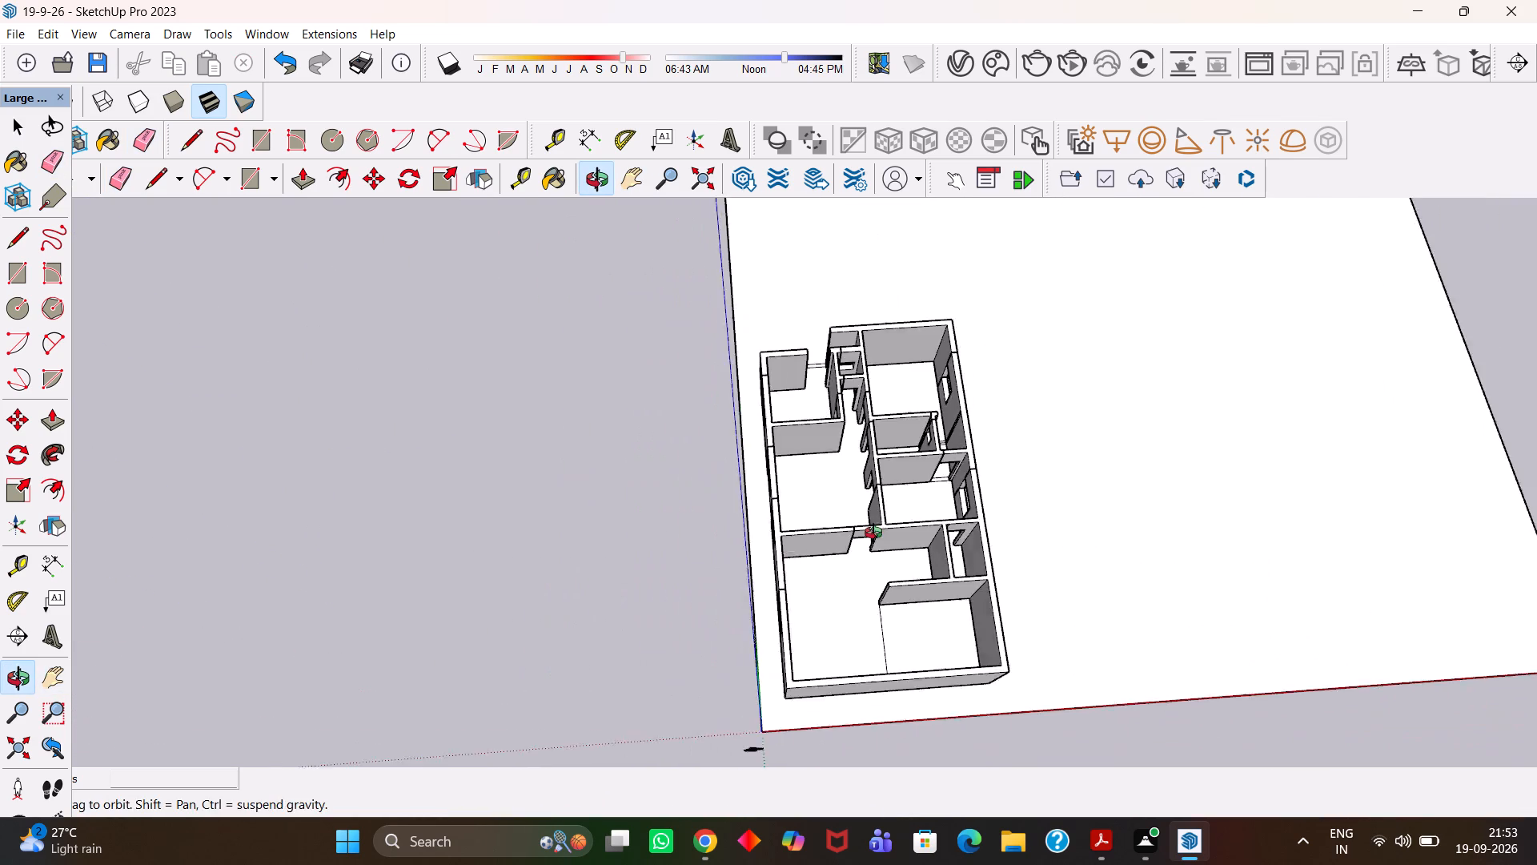
pyautogui.moveTo(873, 533); pyautogui.dragTo(876, 524, button='middle')
pyautogui.scroll(6, 875, 525)
pyautogui.scroll(-7, 874, 523)
pyautogui.moveTo(868, 621); pyautogui.dragTo(841, 482, button='middle')
pyautogui.scroll(5, 841, 482)
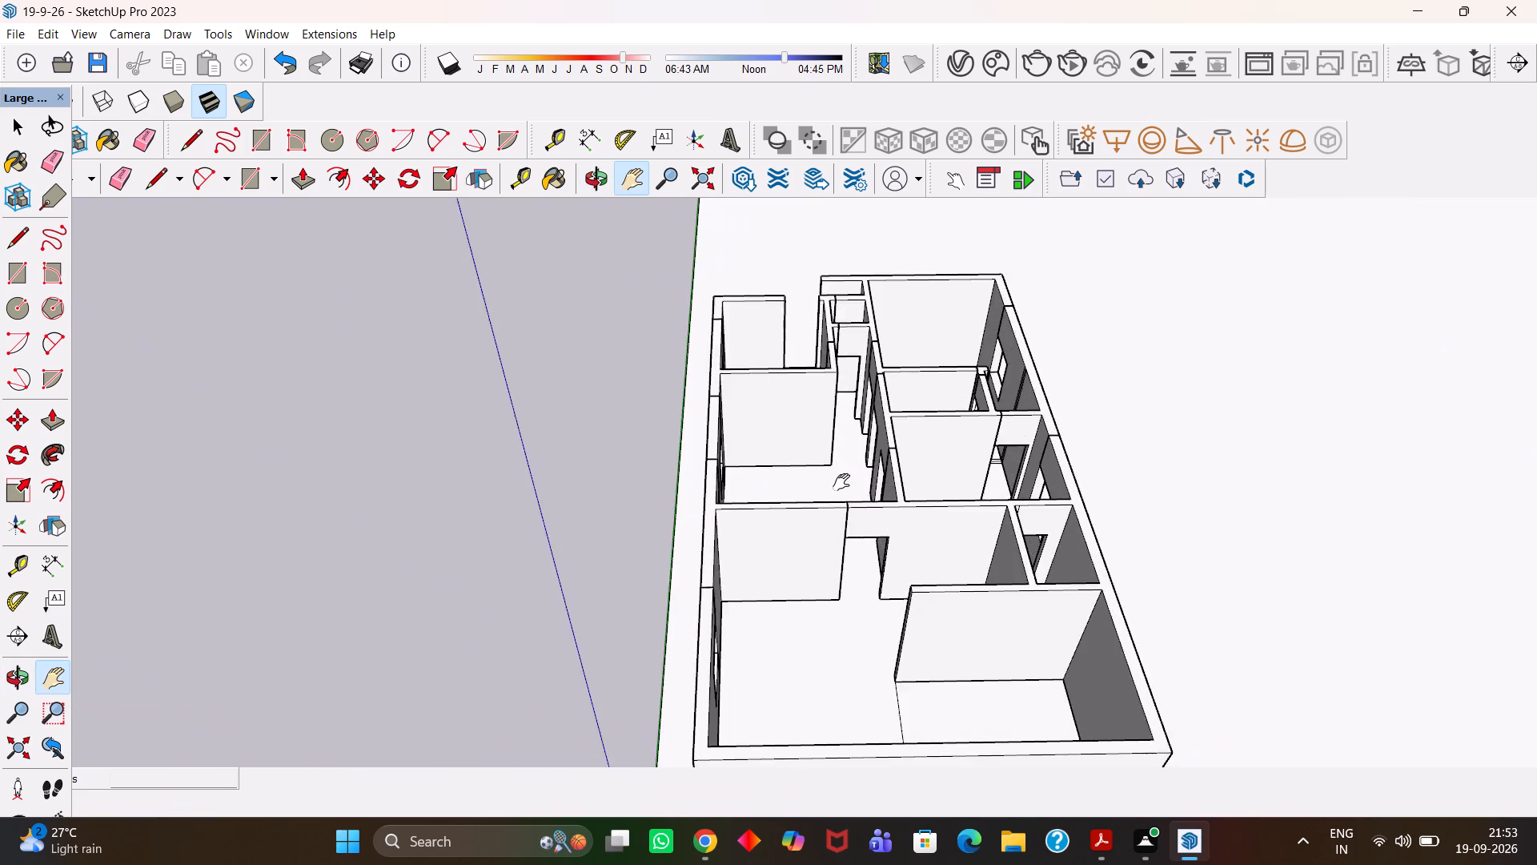
pyautogui.scroll(5, 841, 482)
pyautogui.scroll(-12, 841, 482)
pyautogui.moveTo(1043, 412); pyautogui.dragTo(1042, 576, button='middle')
pyautogui.scroll(1, 1022, 569)
pyautogui.scroll(5, 866, 538)
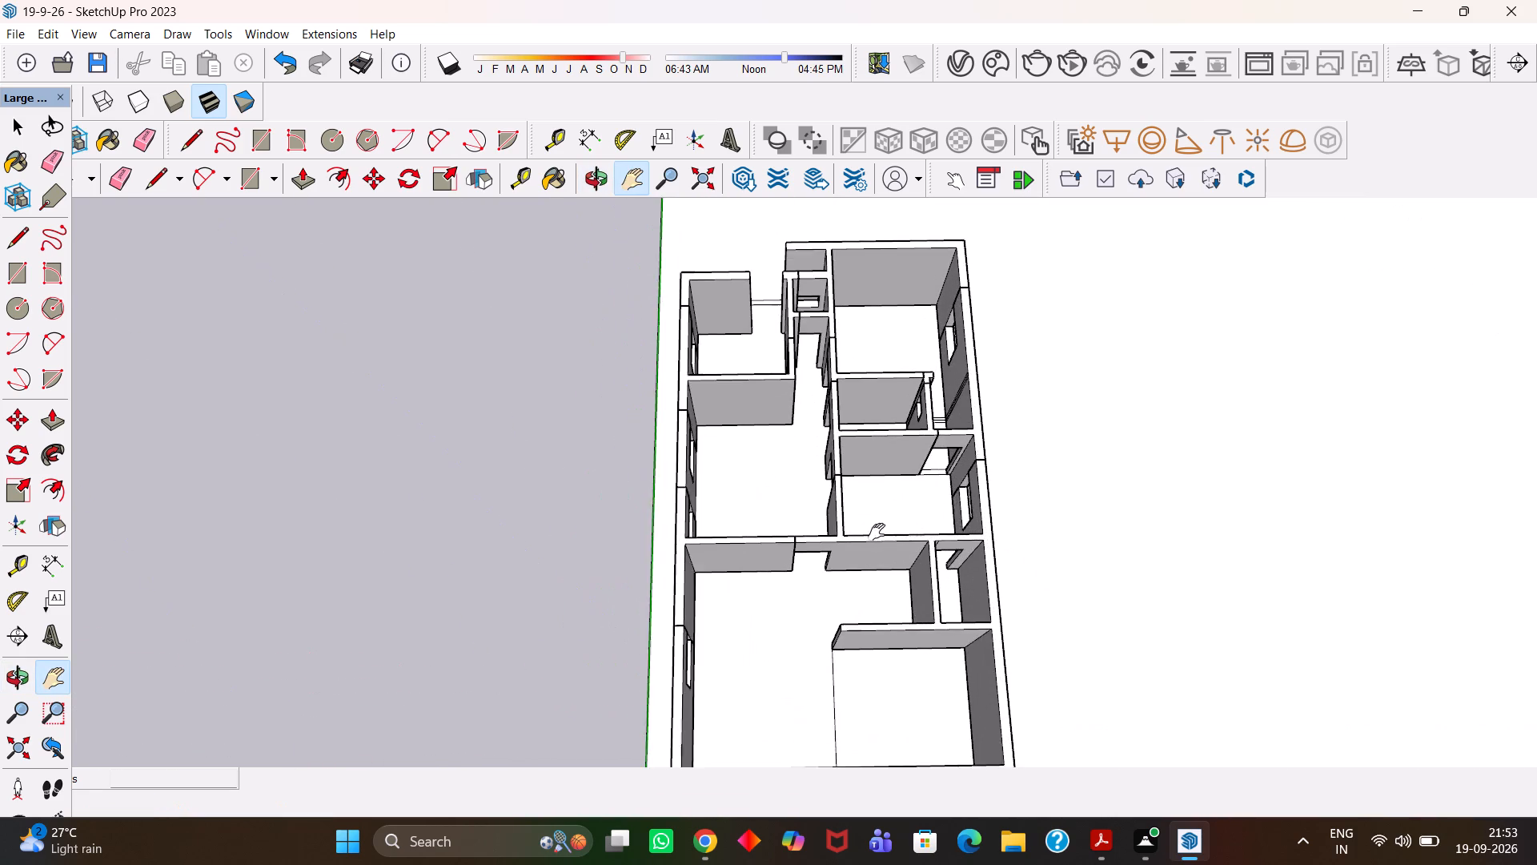
pyautogui.moveTo(905, 528); pyautogui.dragTo(801, 528)
pyautogui.scroll(-3, 789, 524)
pyautogui.moveTo(768, 436); pyautogui.dragTo(783, 533, button='middle')
pyautogui.scroll(4, 783, 533)
pyautogui.scroll(-5, 783, 533)
pyautogui.moveTo(768, 533); pyautogui.dragTo(750, 533, button='middle')
pyautogui.scroll(3, 750, 533)
pyautogui.moveTo(750, 533); pyautogui.dragTo(750, 522)
pyautogui.scroll(-2, 750, 522)
pyautogui.moveTo(756, 521); pyautogui.dragTo(756, 509)
pyautogui.scroll(1, 756, 509)
pyautogui.moveTo(756, 509); pyautogui.dragTo(758, 495)
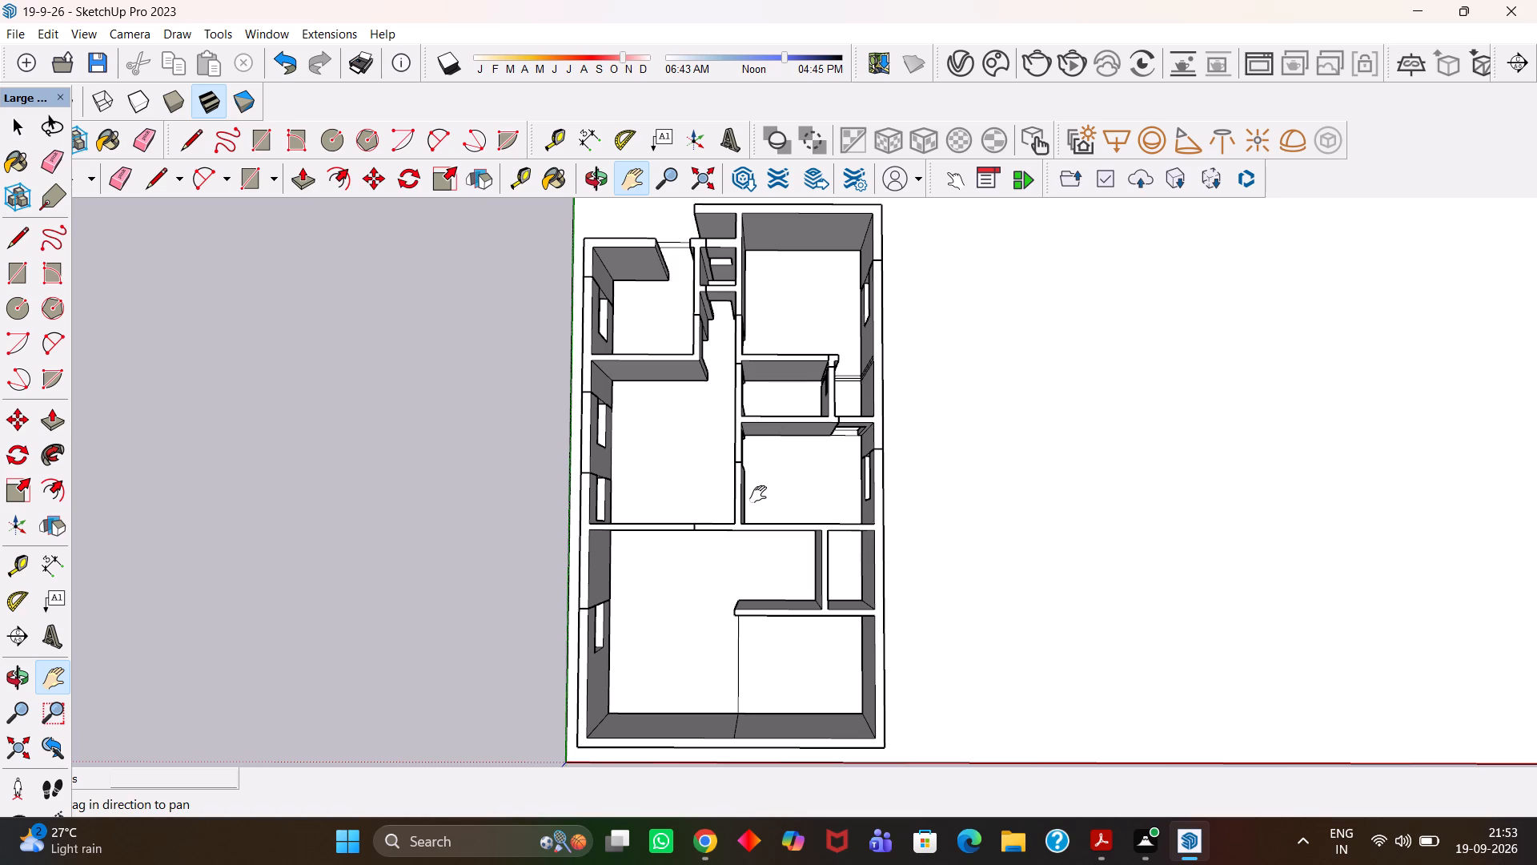
pyautogui.scroll(5, 758, 494)
pyautogui.scroll(-6, 758, 494)
pyautogui.scroll(6, 758, 494)
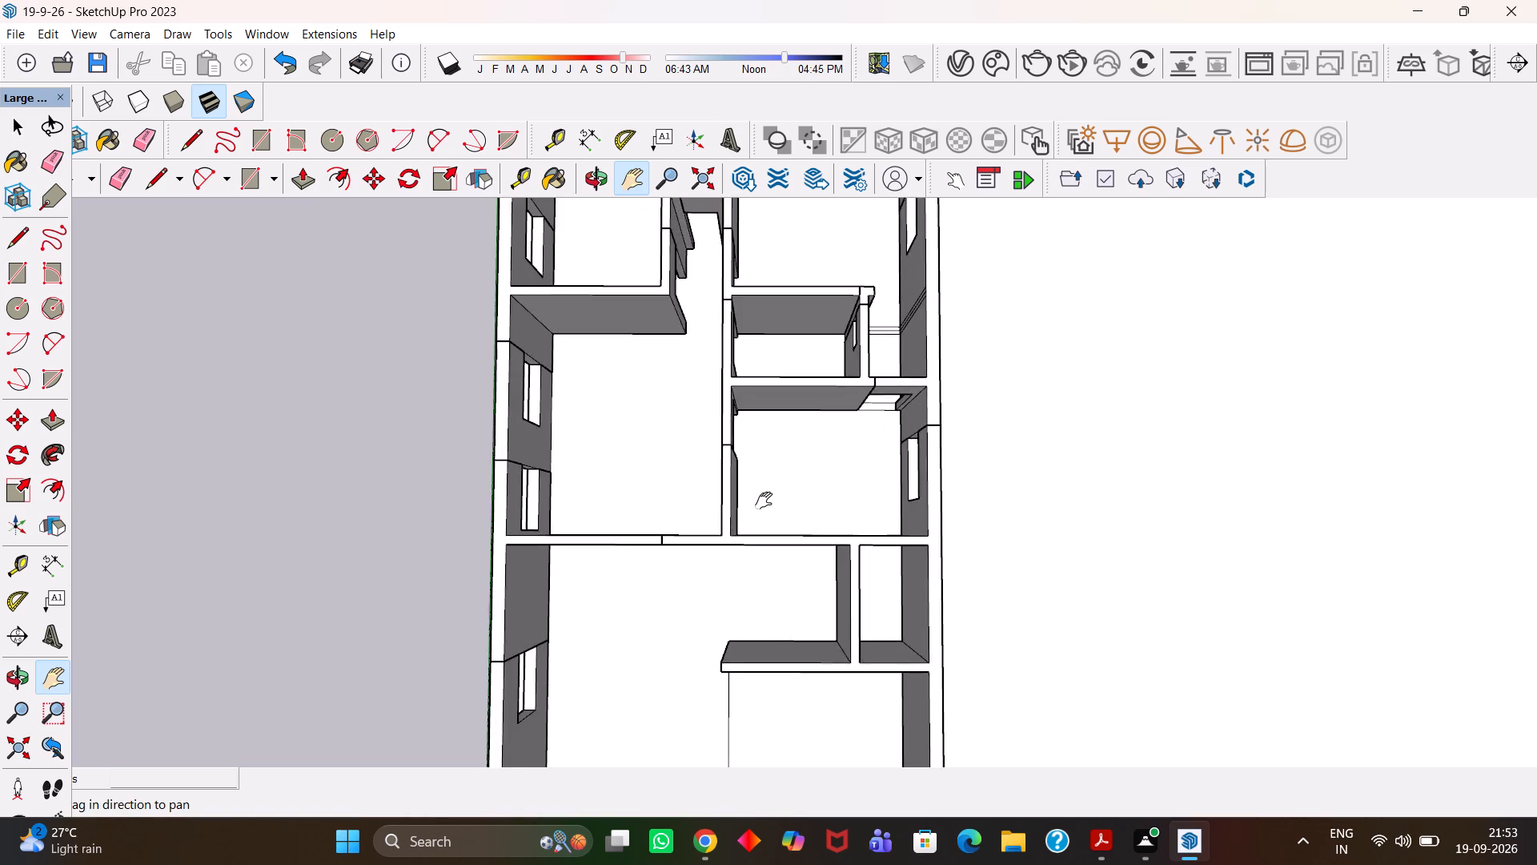
pyautogui.scroll(3, 764, 501)
pyautogui.scroll(-10, 764, 501)
pyautogui.moveTo(723, 543); pyautogui.dragTo(728, 456, button='middle')
pyautogui.scroll(4, 728, 456)
pyautogui.scroll(-5, 728, 456)
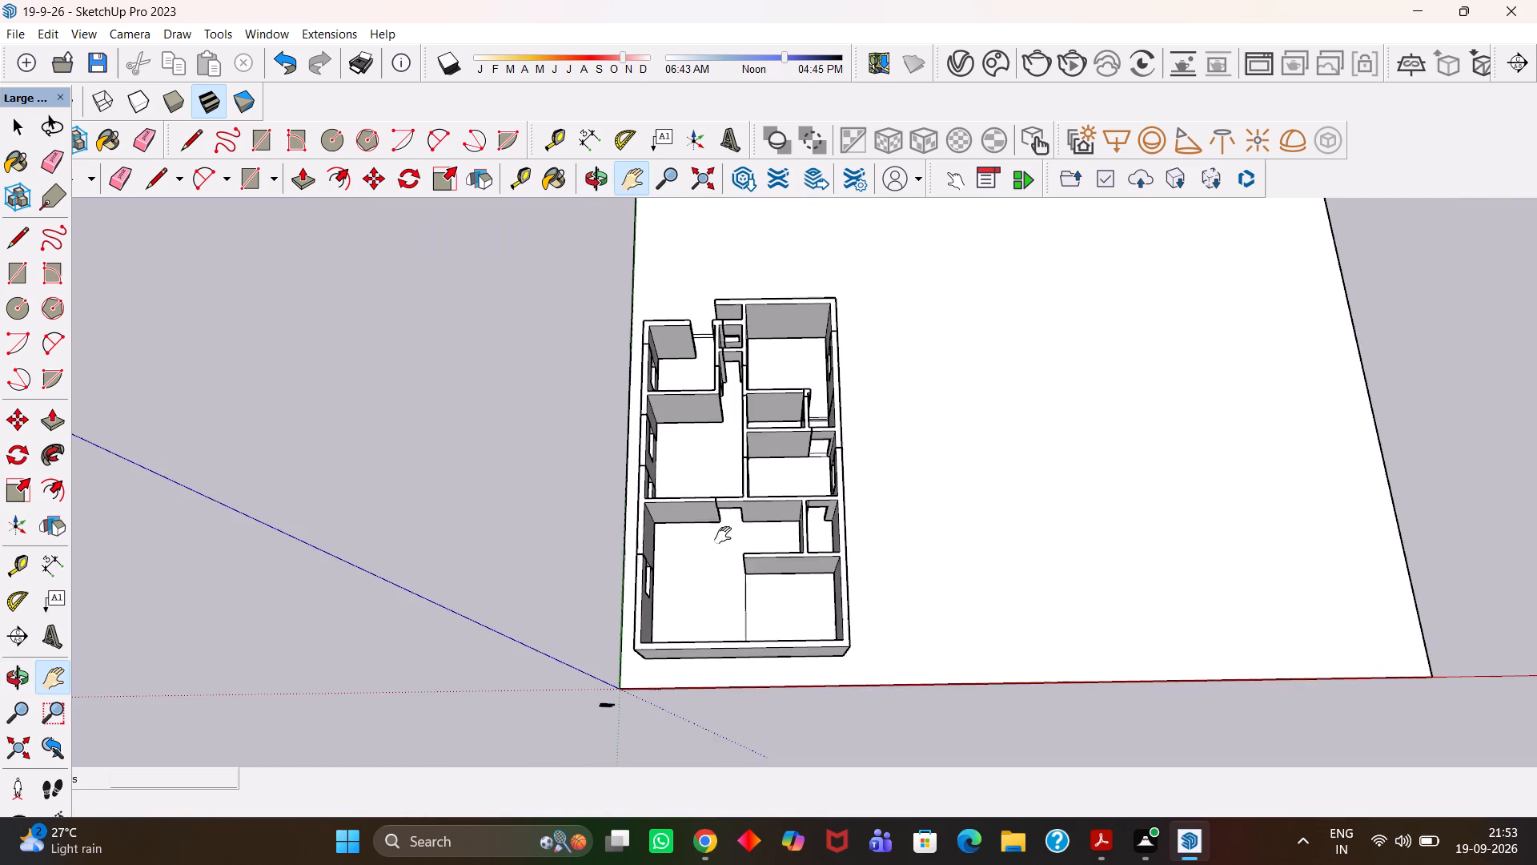
pyautogui.middleClick(709, 476)
pyautogui.scroll(7, 709, 471)
pyautogui.scroll(-6, 743, 529)
# Examine the house at an angle from the windowed long side, checking the windows, door openings and lintels.
pyautogui.moveTo(677, 553); pyautogui.dragTo(962, 513, button='middle')
pyautogui.scroll(4, 962, 513)
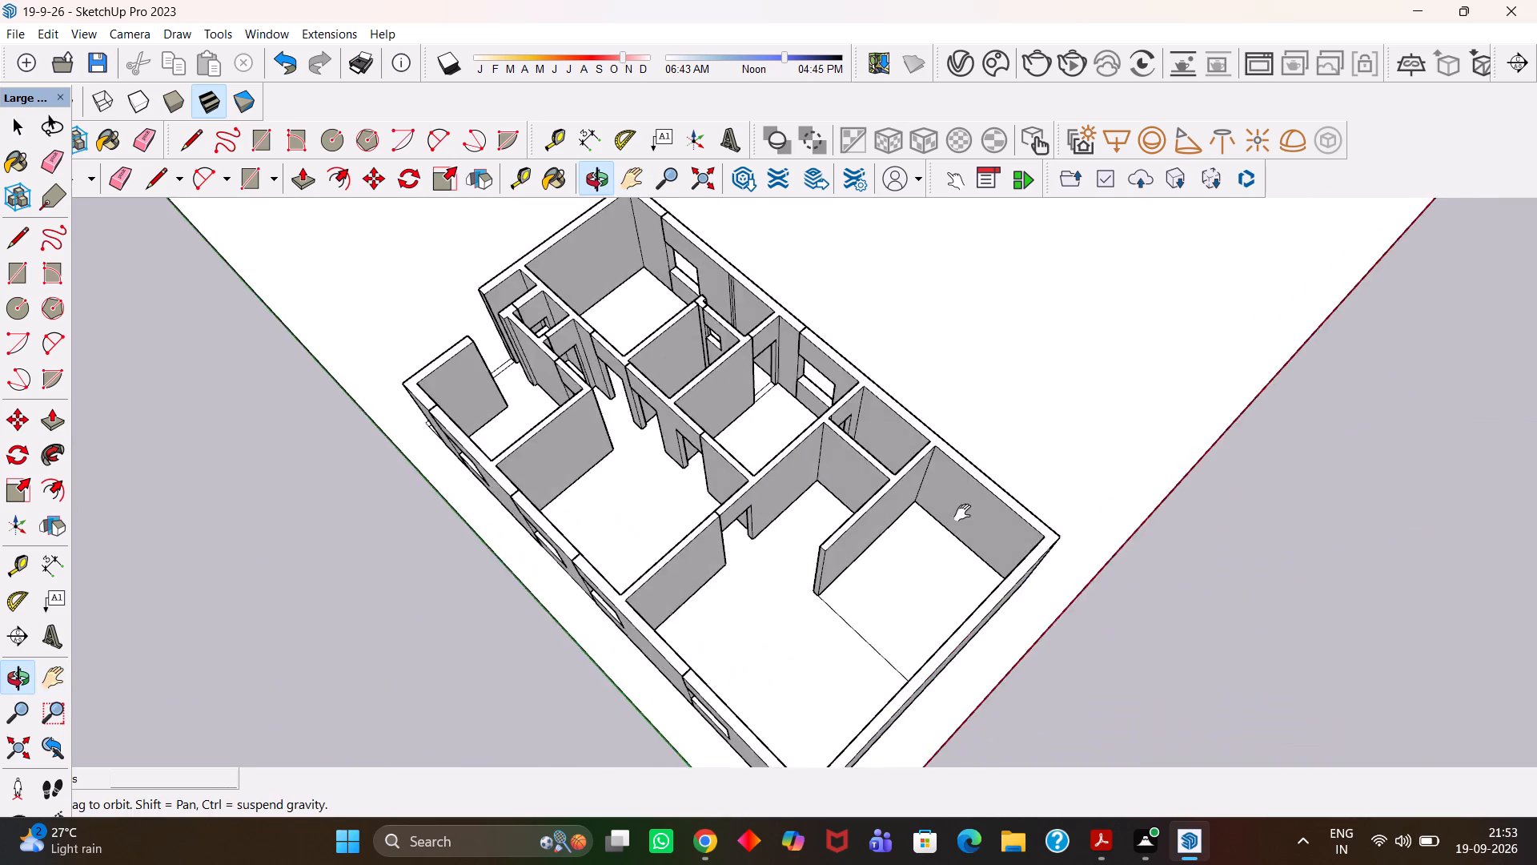
pyautogui.scroll(2, 962, 513)
pyautogui.scroll(-7, 963, 513)
pyautogui.scroll(9, 814, 533)
pyautogui.moveTo(812, 534); pyautogui.dragTo(1150, 537, button='middle')
pyautogui.moveTo(760, 416); pyautogui.dragTo(965, 525)
pyautogui.scroll(-3, 980, 525)
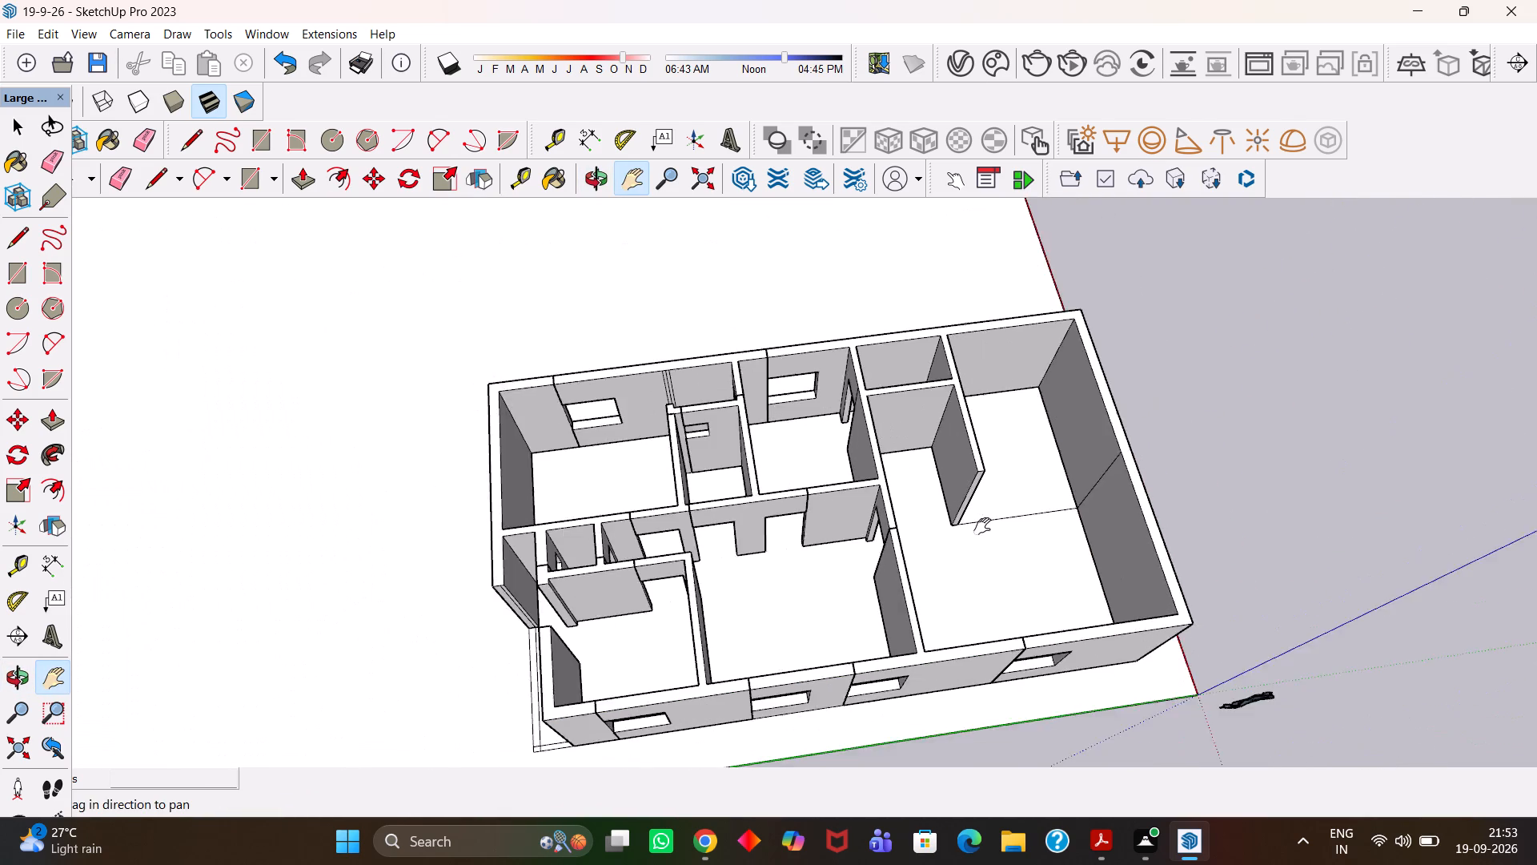
pyautogui.scroll(-2, 982, 526)
pyautogui.moveTo(1001, 545); pyautogui.dragTo(859, 463, button='middle')
pyautogui.scroll(4, 859, 463)
pyautogui.scroll(-6, 854, 464)
pyautogui.scroll(2, 782, 473)
pyautogui.moveTo(760, 490); pyautogui.dragTo(920, 387, button='middle')
pyautogui.scroll(4, 920, 388)
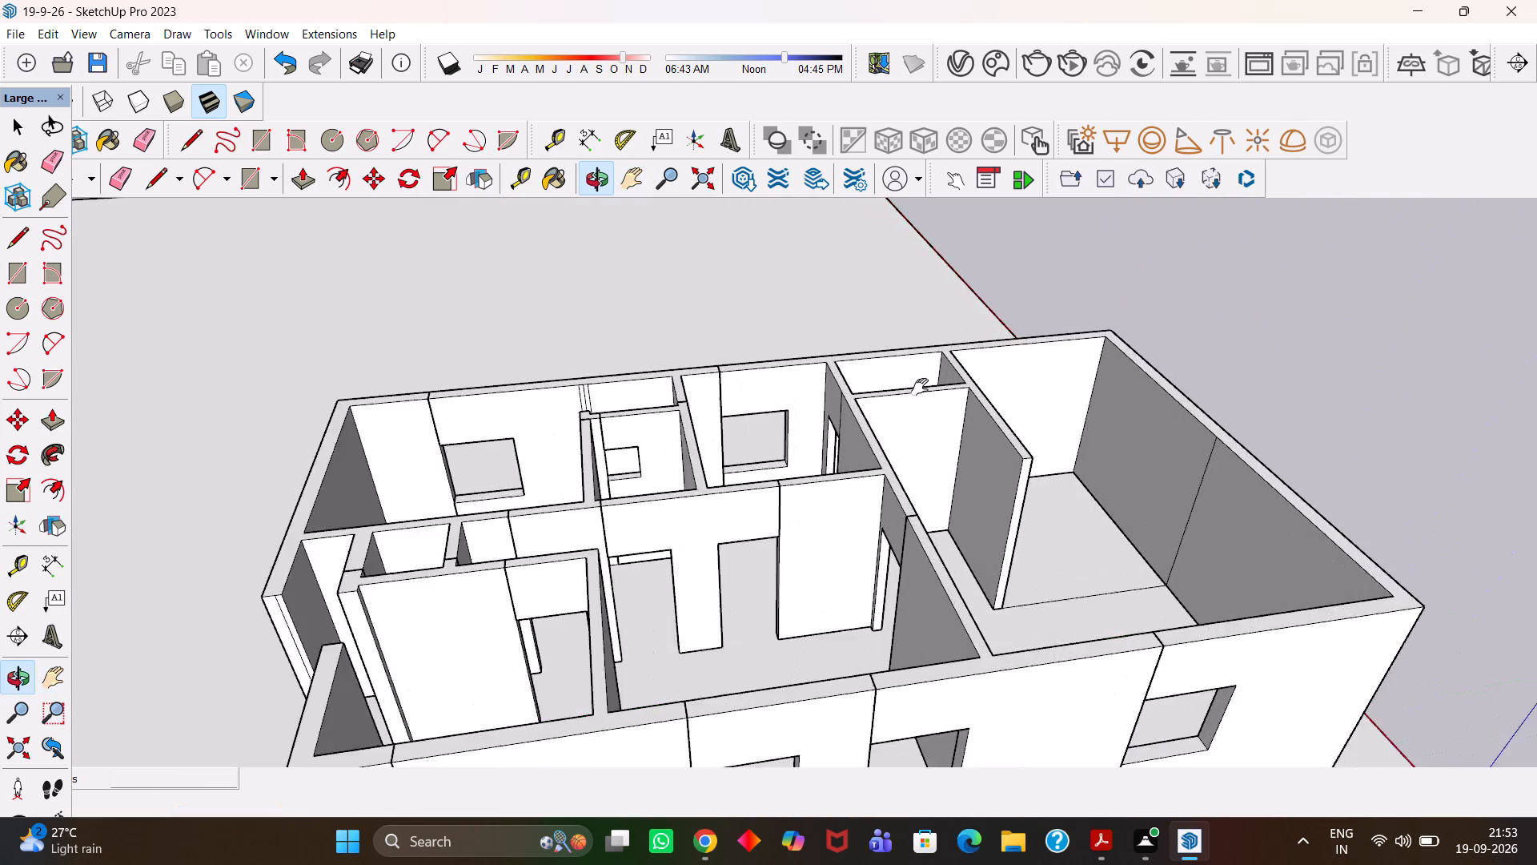
pyautogui.scroll(-6, 918, 388)
pyautogui.moveTo(1089, 469); pyautogui.dragTo(600, 571, button='middle')
pyautogui.scroll(1, 935, 584)
pyautogui.moveTo(822, 497); pyautogui.dragTo(768, 547, button='middle')
pyautogui.scroll(-8, 759, 553)
pyautogui.scroll(1, 878, 482)
pyautogui.moveTo(878, 484); pyautogui.dragTo(772, 627, button='middle')
# Examine the large front room, its partition wall and the lintelled opening to the middle rooms from above.
pyautogui.scroll(3, 772, 627)
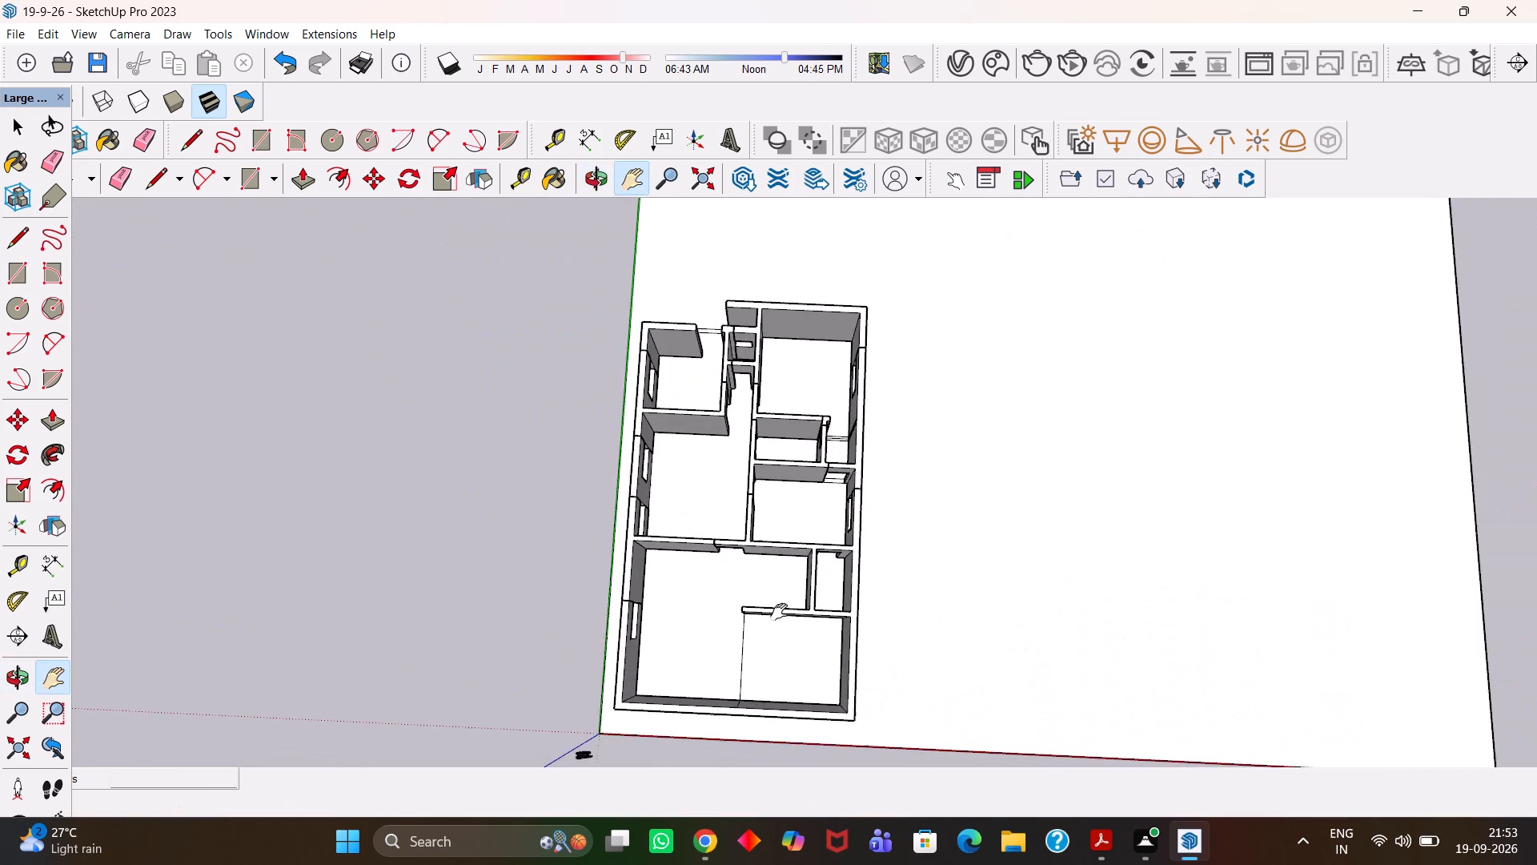
pyautogui.scroll(3, 779, 612)
pyautogui.scroll(-4, 780, 593)
pyautogui.moveTo(767, 569); pyautogui.dragTo(786, 601, button='middle')
pyautogui.scroll(4, 786, 601)
pyautogui.scroll(-5, 788, 601)
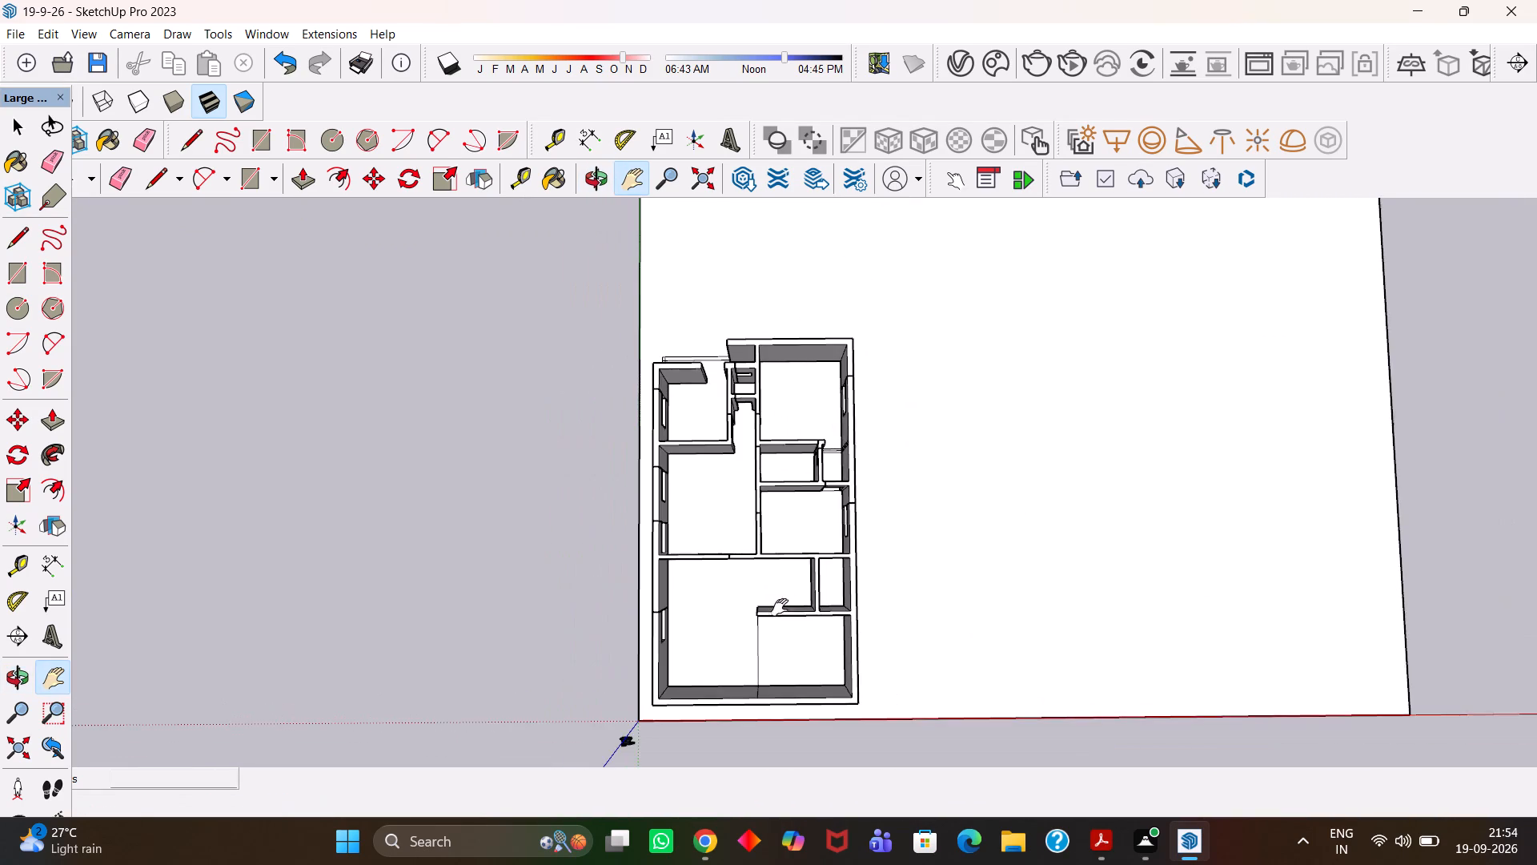
pyautogui.moveTo(780, 607); pyautogui.dragTo(792, 553, button='middle')
pyautogui.scroll(4, 792, 554)
pyautogui.scroll(-11, 792, 553)
pyautogui.scroll(6, 786, 585)
pyautogui.moveTo(798, 582); pyautogui.dragTo(797, 546, button='middle')
pyautogui.scroll(6, 788, 549)
pyautogui.scroll(-5, 735, 553)
pyautogui.moveTo(704, 569); pyautogui.dragTo(759, 507)
pyautogui.scroll(5, 759, 507)
pyautogui.moveTo(772, 505); pyautogui.dragTo(752, 540, button='middle')
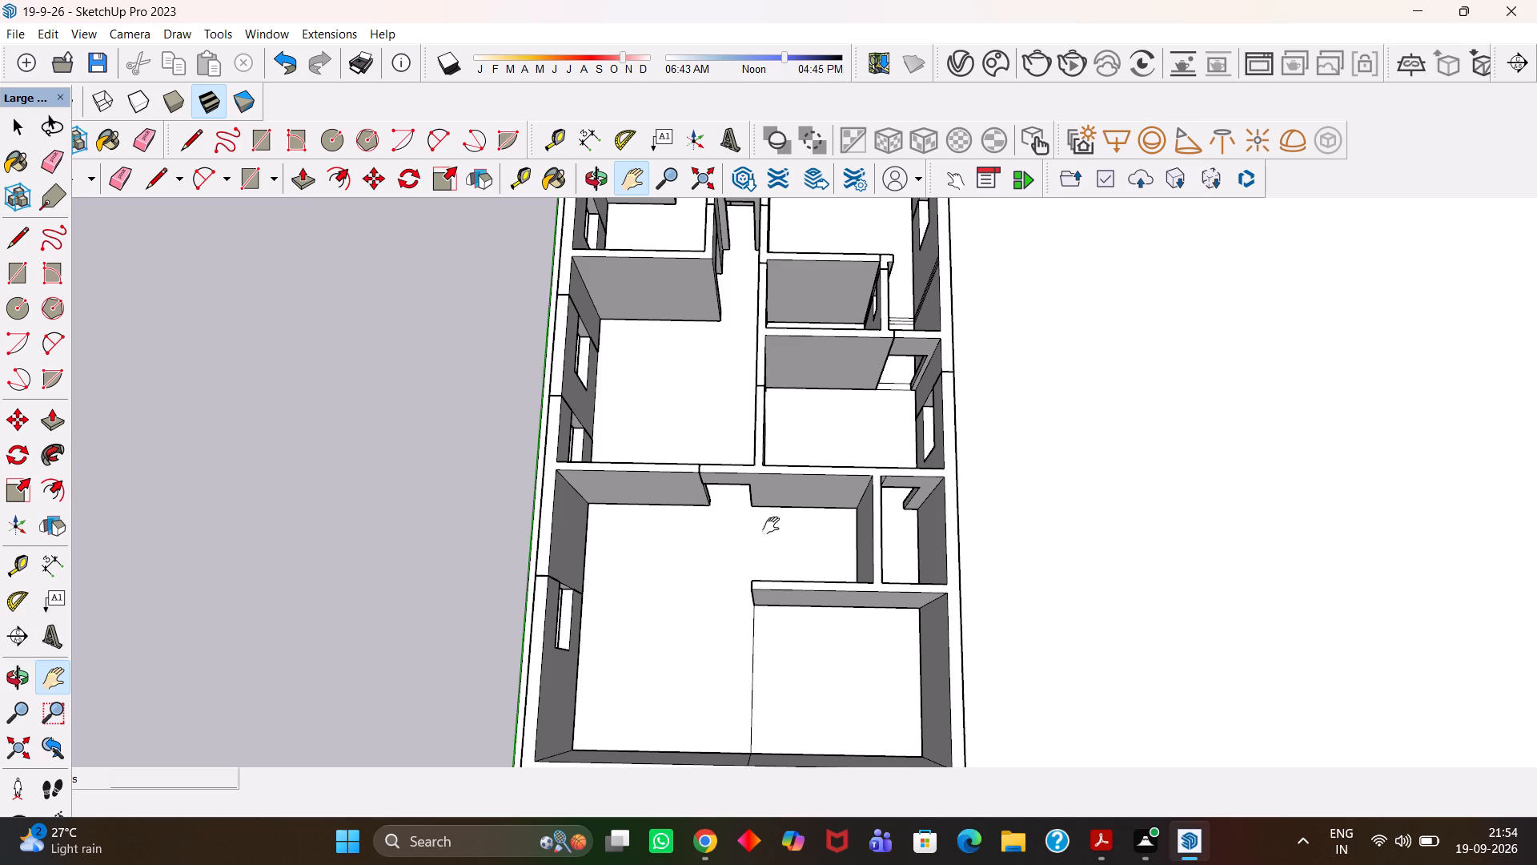
pyautogui.scroll(6, 771, 525)
pyautogui.scroll(-2, 786, 508)
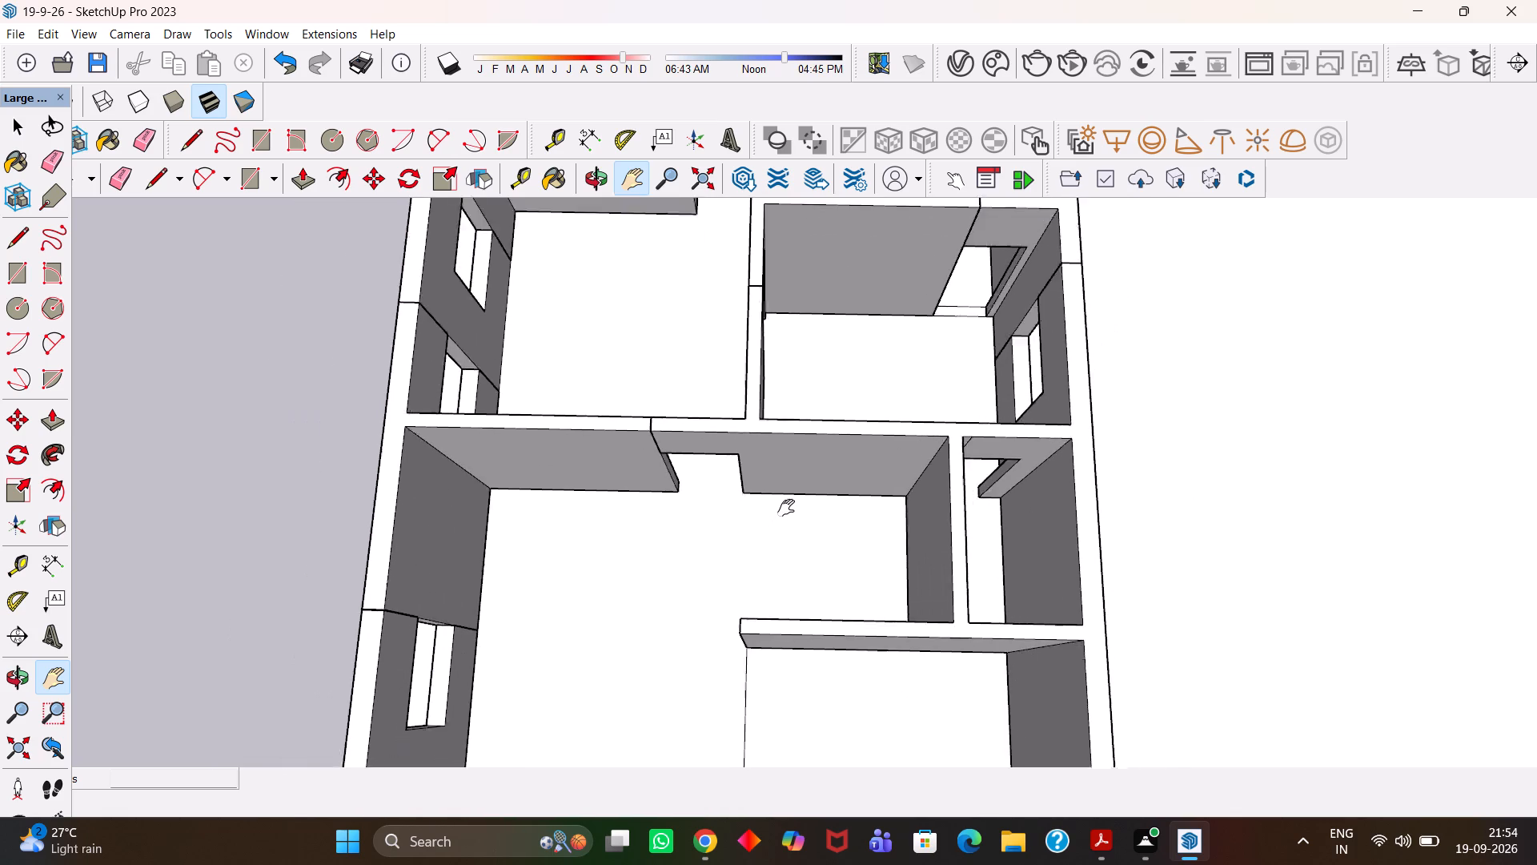
pyautogui.scroll(-4, 786, 508)
pyautogui.scroll(1, 786, 508)
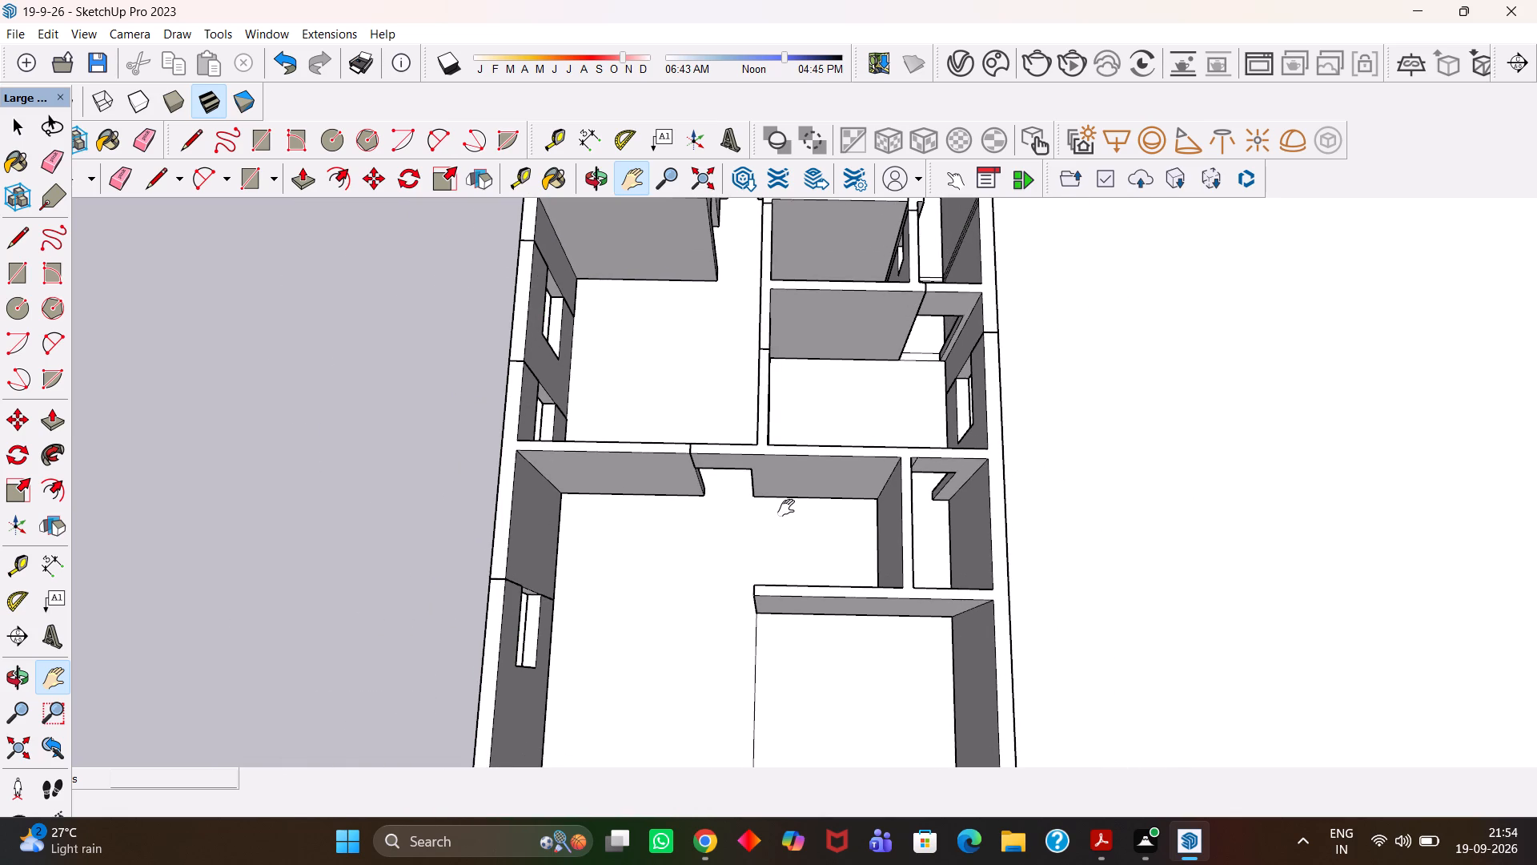
pyautogui.scroll(4, 786, 508)
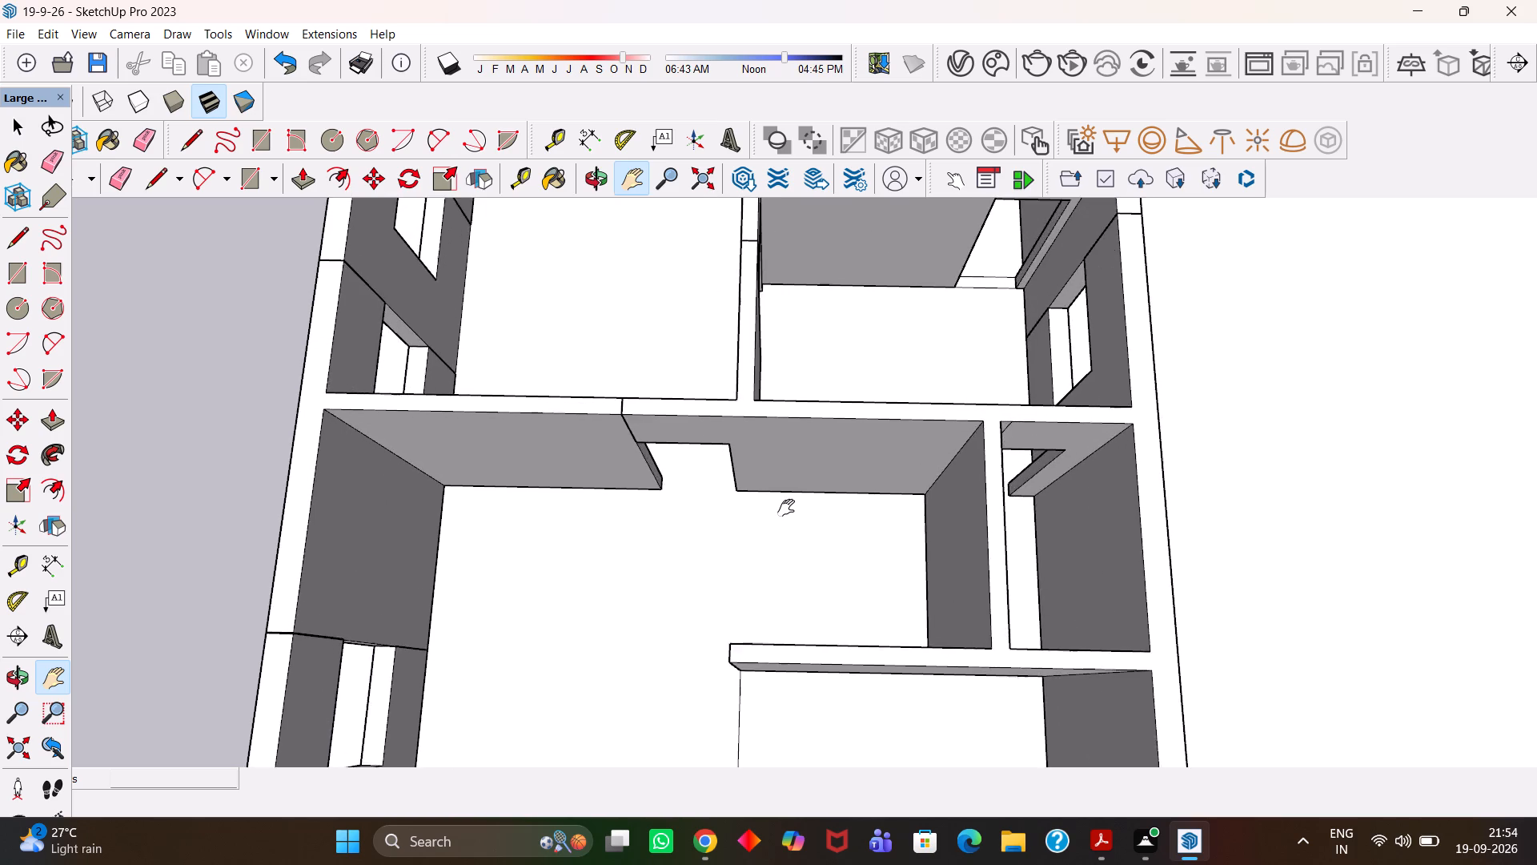
pyautogui.scroll(-9, 786, 508)
pyautogui.moveTo(797, 538); pyautogui.dragTo(771, 430, button='middle')
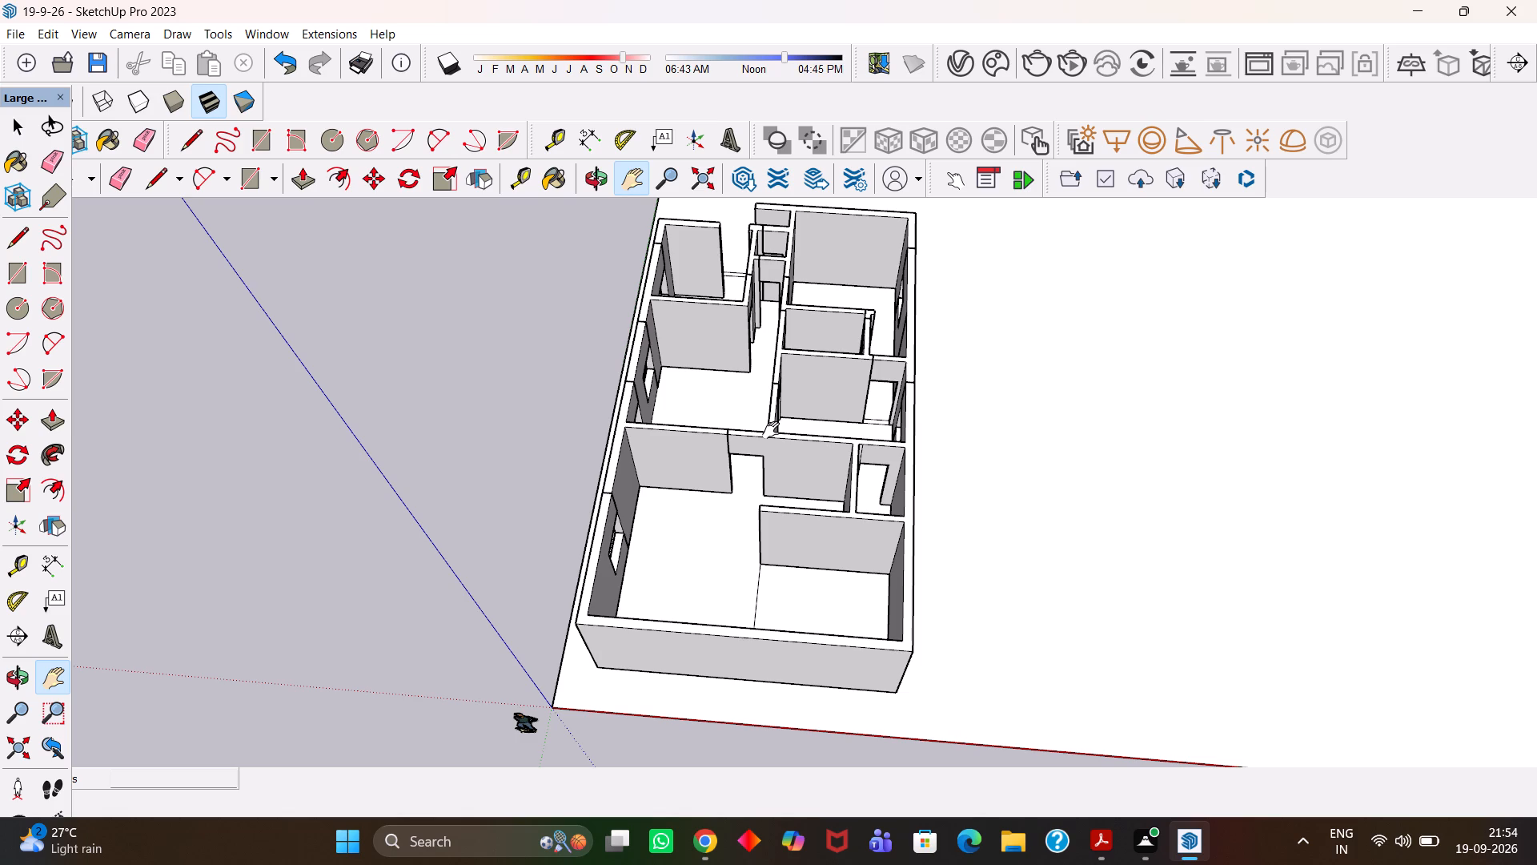
pyautogui.press('h')
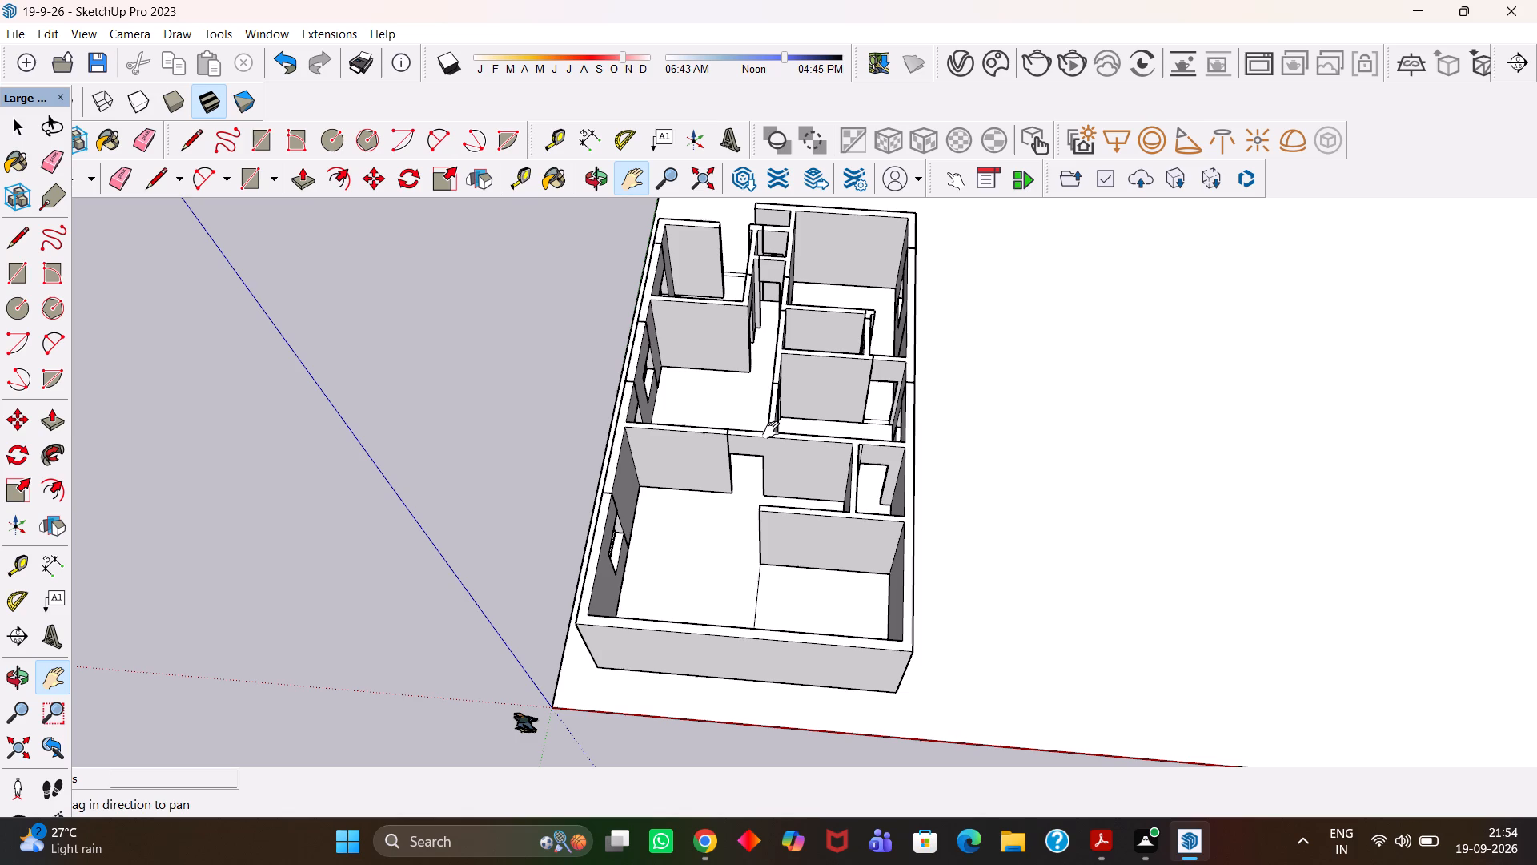
pyautogui.scroll(5, 776, 429)
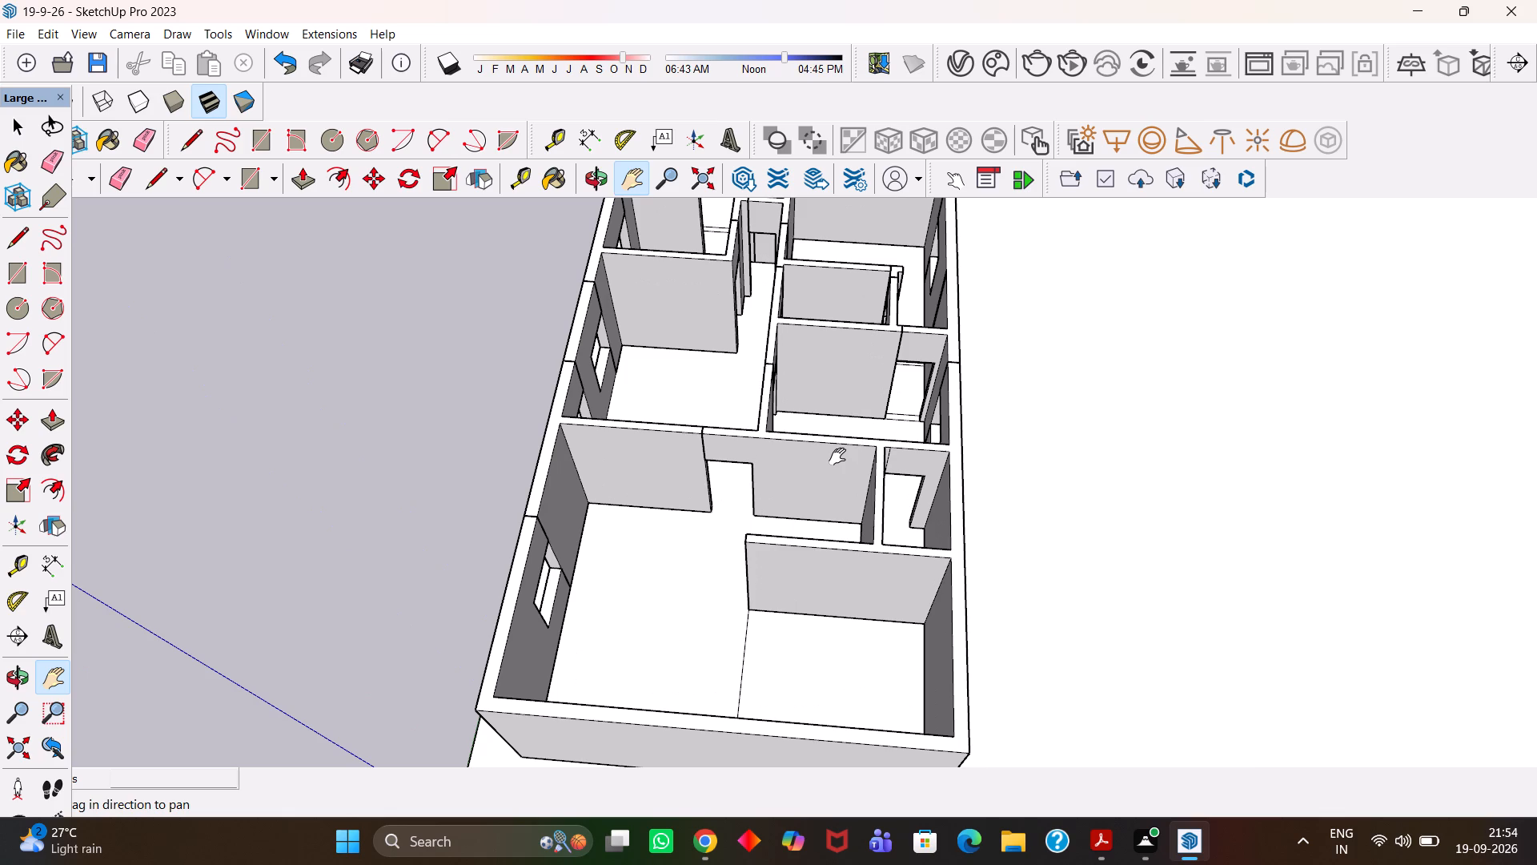
pyautogui.scroll(4, 838, 457)
pyautogui.scroll(-3, 838, 457)
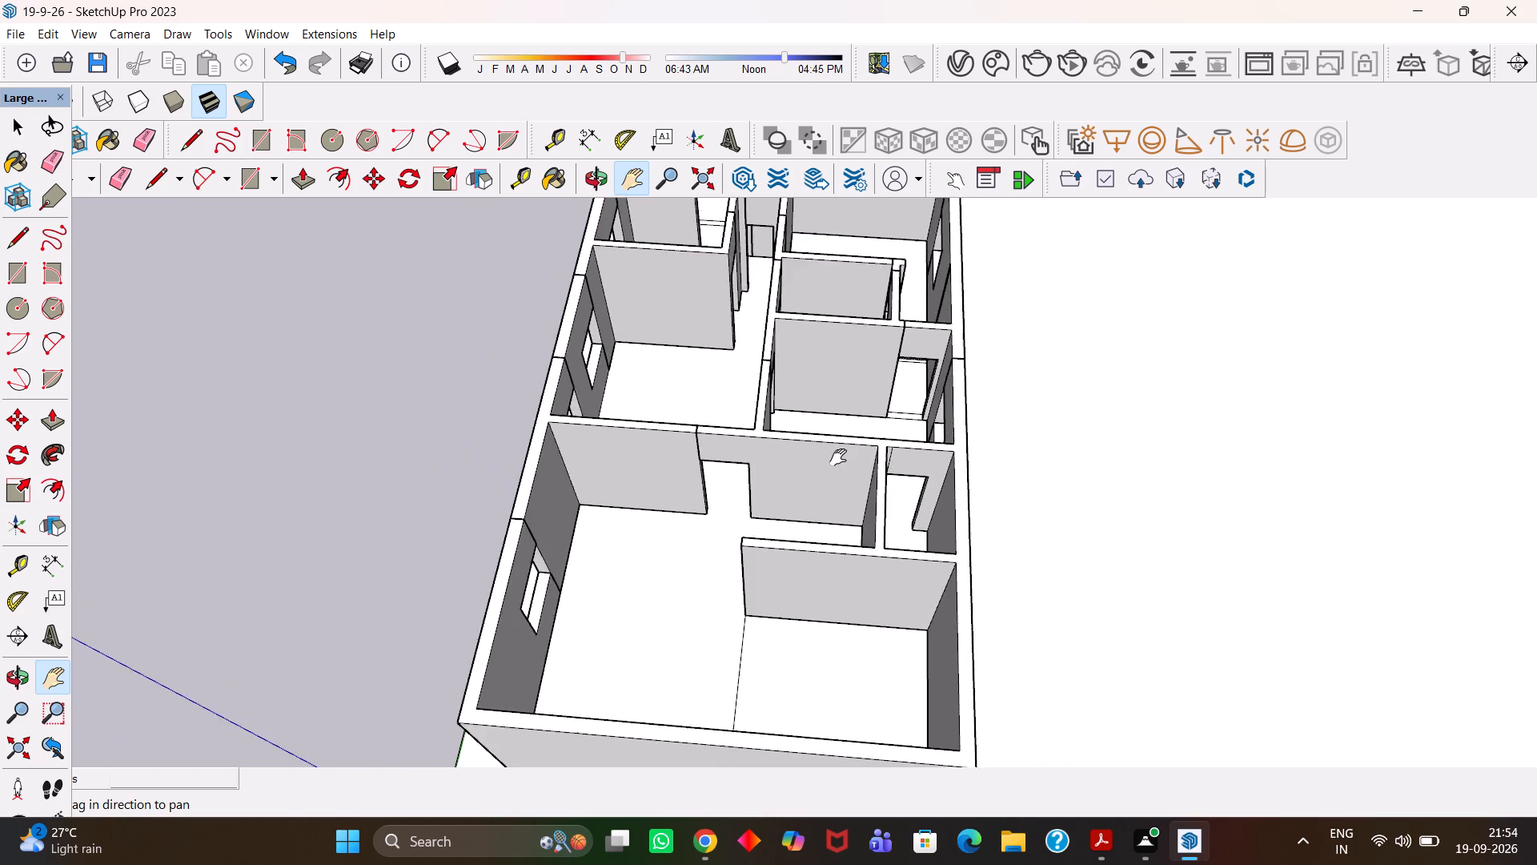
# Examine the rear rooms, central passage and their wall openings from above.
pyautogui.scroll(-6, 838, 457)
pyautogui.moveTo(831, 479); pyautogui.dragTo(873, 507, button='middle')
pyautogui.scroll(5, 869, 506)
pyautogui.scroll(-5, 865, 501)
pyautogui.moveTo(814, 469); pyautogui.dragTo(840, 539)
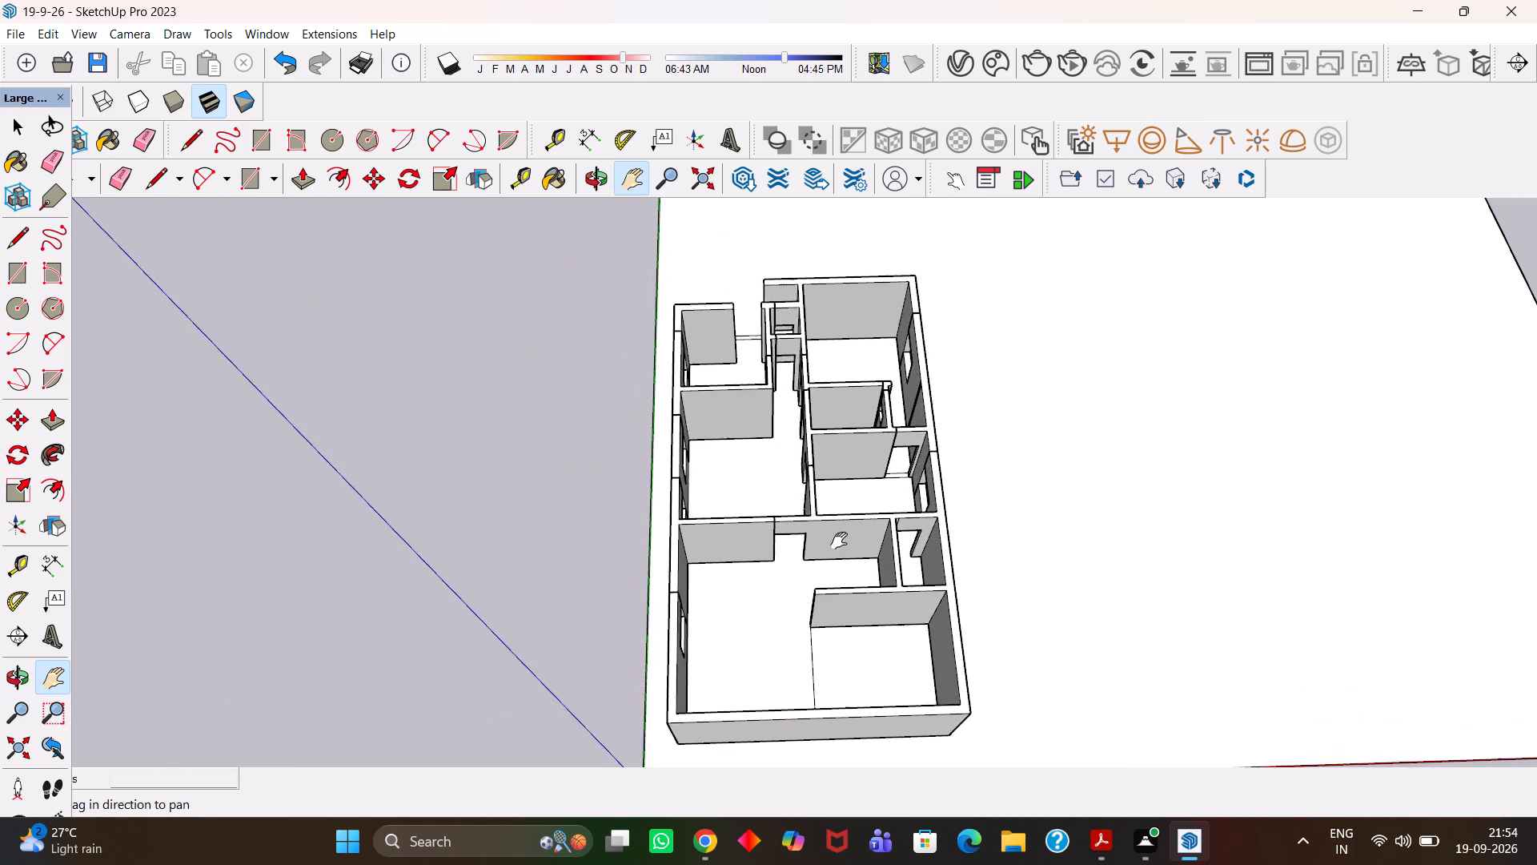
pyautogui.scroll(5, 839, 541)
pyautogui.scroll(-5, 839, 541)
pyautogui.moveTo(829, 449); pyautogui.dragTo(846, 585)
pyautogui.scroll(3, 837, 484)
pyautogui.moveTo(837, 449); pyautogui.dragTo(852, 523, button='middle')
pyautogui.scroll(1, 848, 495)
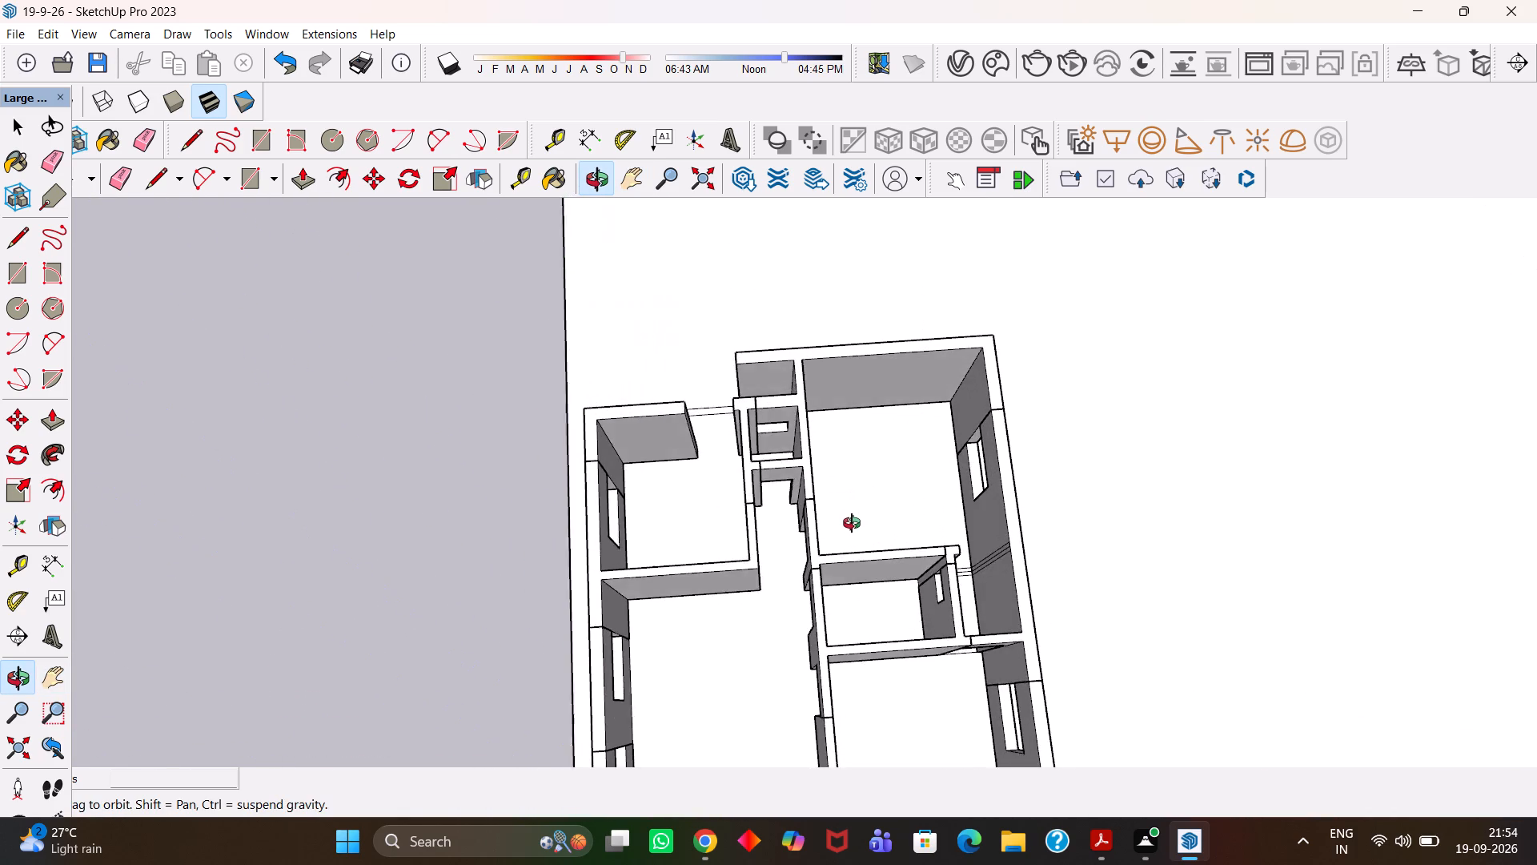
pyautogui.moveTo(852, 523); pyautogui.dragTo(842, 556, button='middle')
pyautogui.scroll(5, 842, 556)
pyautogui.scroll(-7, 842, 555)
pyautogui.moveTo(835, 590); pyautogui.dragTo(831, 441)
pyautogui.scroll(3, 831, 441)
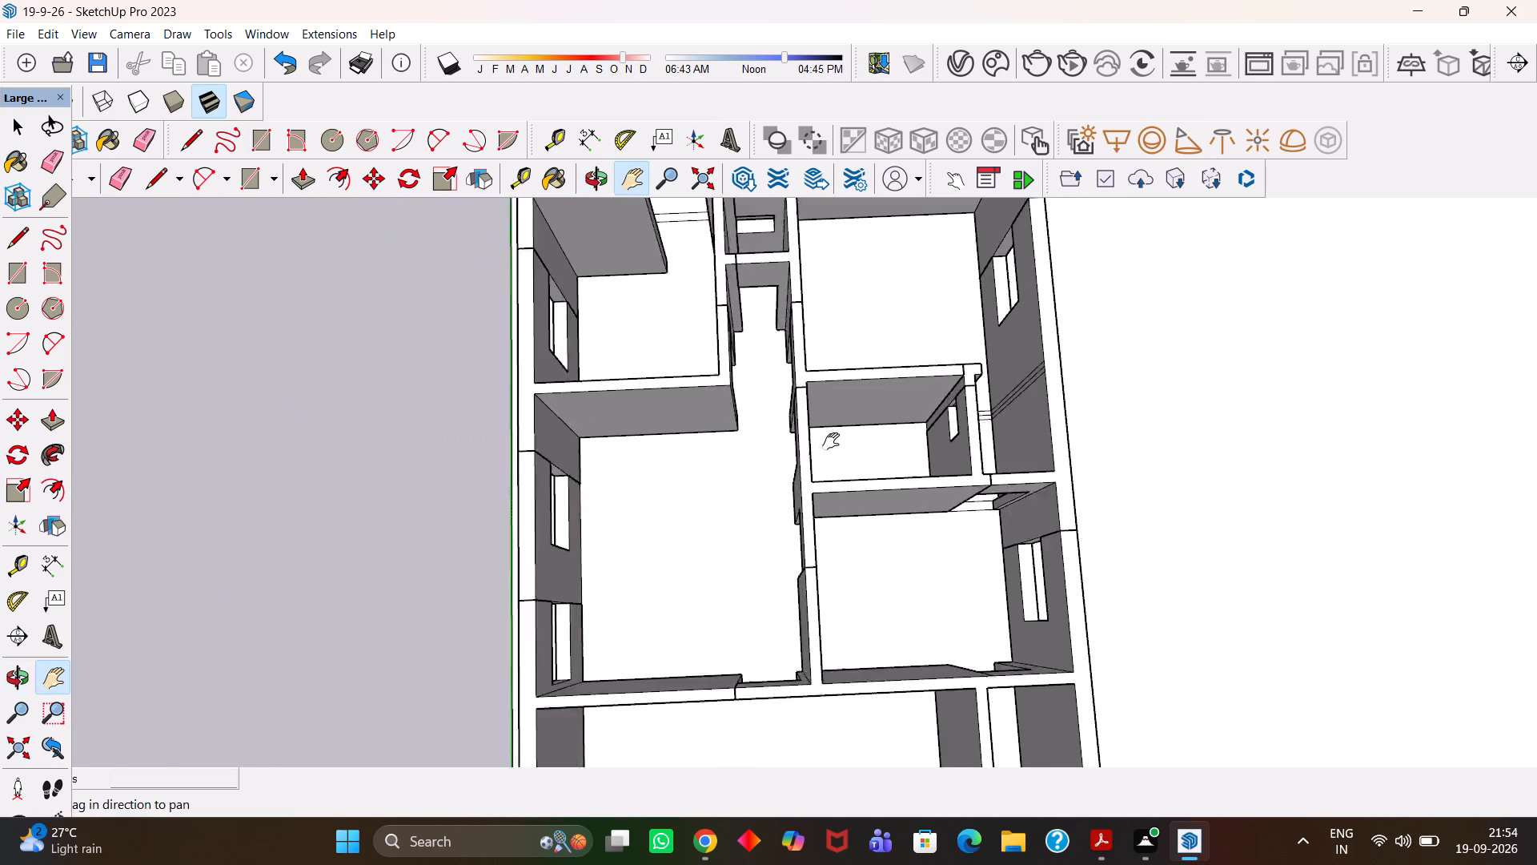
pyautogui.scroll(2, 831, 441)
pyautogui.scroll(-6, 831, 438)
# Examine the full floor layout from above with the house turned lengthwise, checking every room and opening.
pyautogui.moveTo(751, 480); pyautogui.dragTo(1142, 518, button='middle')
pyautogui.scroll(1, 1140, 521)
pyautogui.moveTo(855, 501); pyautogui.dragTo(1064, 503, button='middle')
pyautogui.scroll(-7, 1064, 503)
pyautogui.moveTo(809, 506); pyautogui.dragTo(1227, 537, button='middle')
pyautogui.scroll(1, 1226, 541)
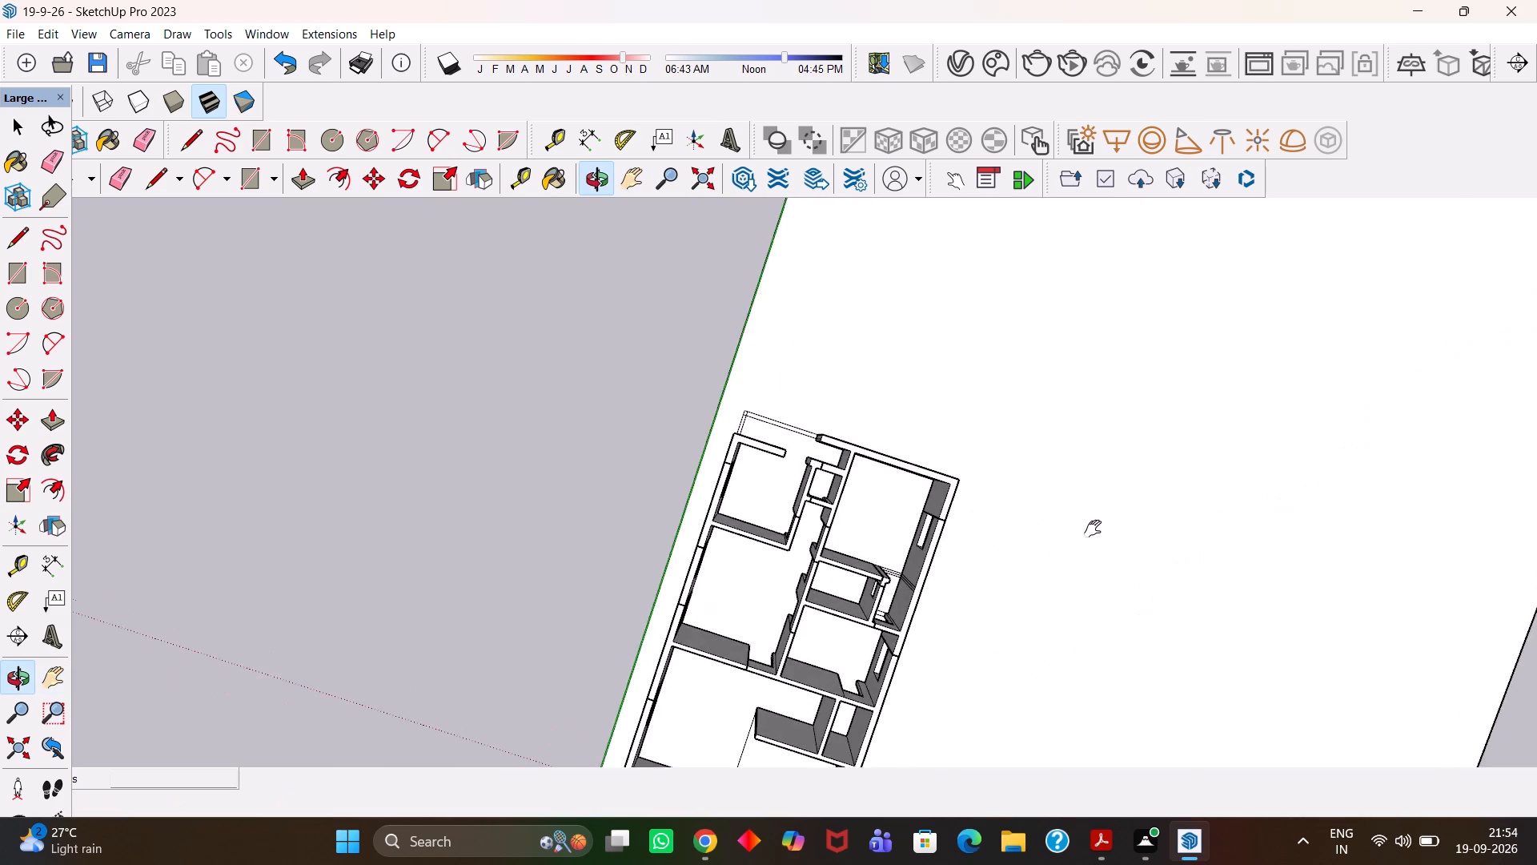
pyautogui.scroll(4, 1093, 529)
pyautogui.scroll(-5, 931, 532)
pyautogui.moveTo(946, 545); pyautogui.dragTo(994, 425)
pyautogui.scroll(-5, 978, 414)
pyautogui.scroll(1, 701, 498)
pyautogui.moveTo(714, 500); pyautogui.dragTo(1118, 513, button='middle')
pyautogui.scroll(4, 1113, 513)
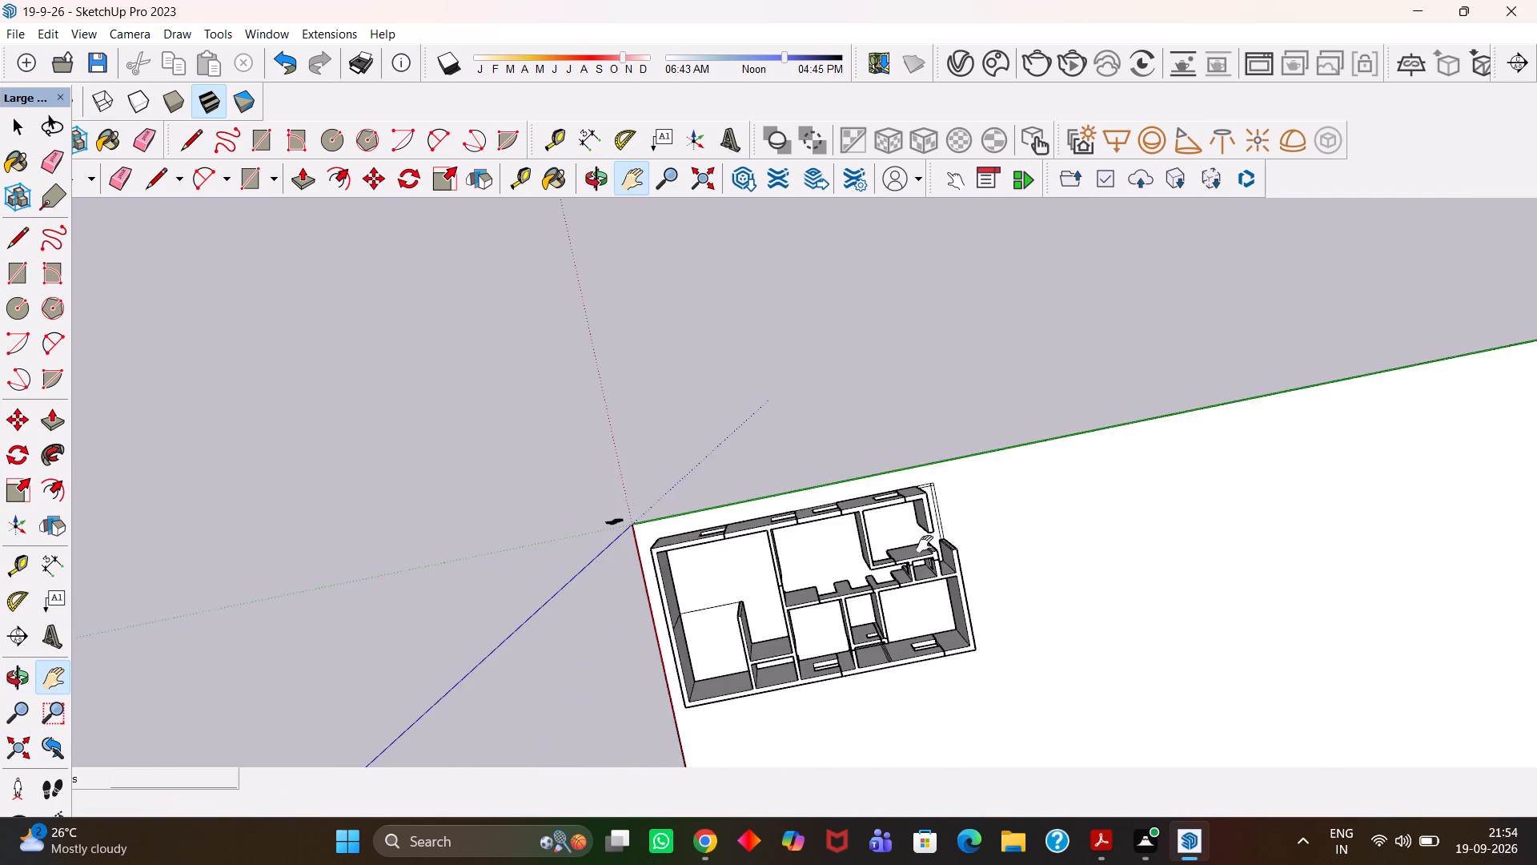
pyautogui.scroll(4, 925, 544)
pyautogui.moveTo(727, 550); pyautogui.dragTo(732, 394)
pyautogui.scroll(-3, 732, 377)
pyautogui.scroll(1, 804, 478)
pyautogui.moveTo(804, 478); pyautogui.dragTo(963, 434, button='middle')
pyautogui.scroll(3, 660, 493)
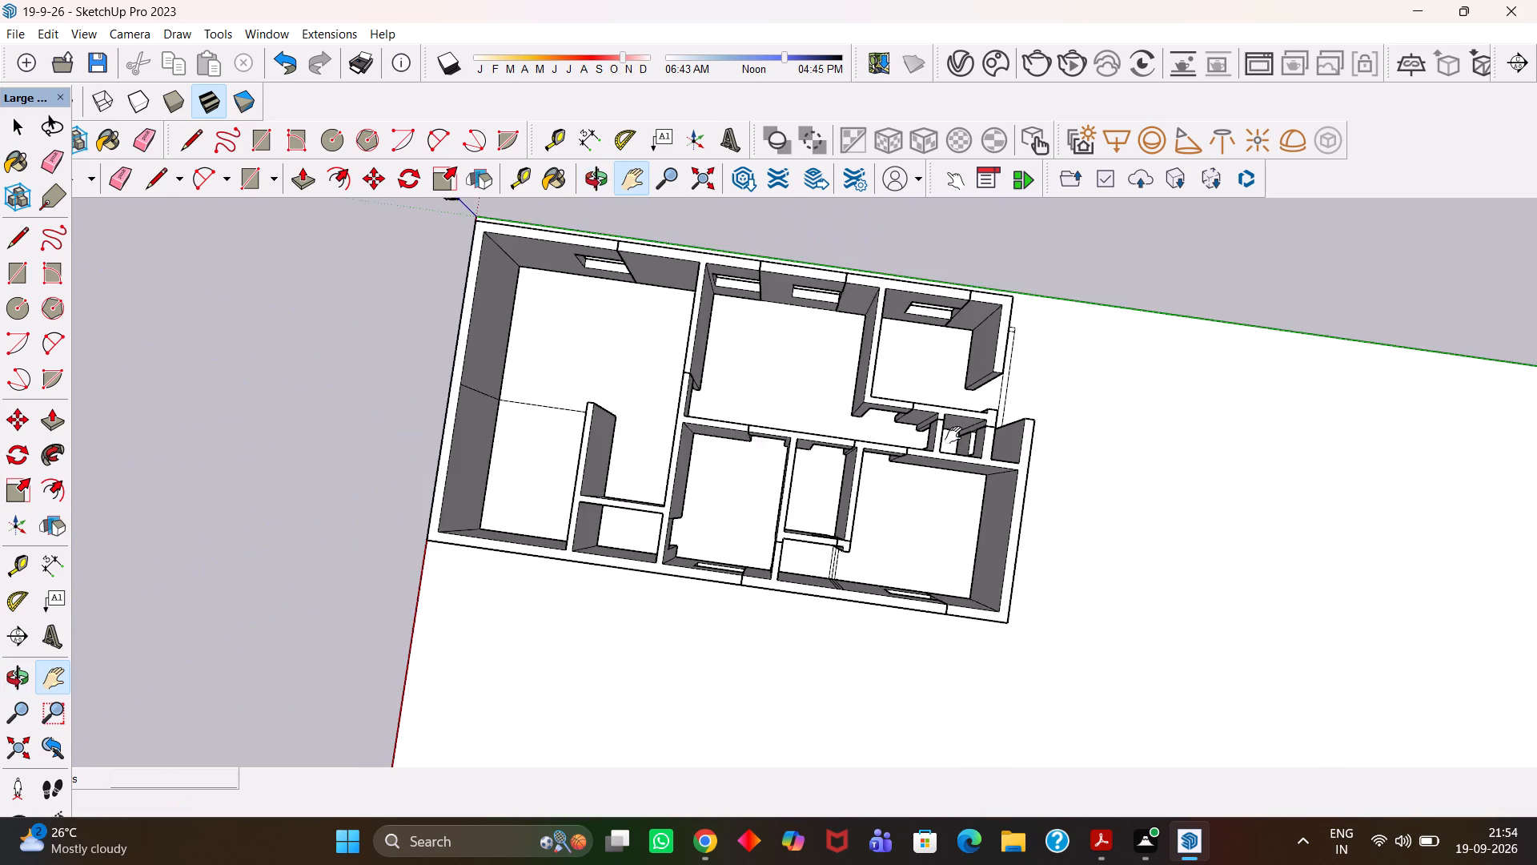
pyautogui.scroll(3, 953, 435)
pyautogui.scroll(-4, 892, 444)
pyautogui.moveTo(808, 429); pyautogui.dragTo(852, 429, button='middle')
pyautogui.scroll(3, 852, 429)
pyautogui.moveTo(846, 429); pyautogui.dragTo(867, 464)
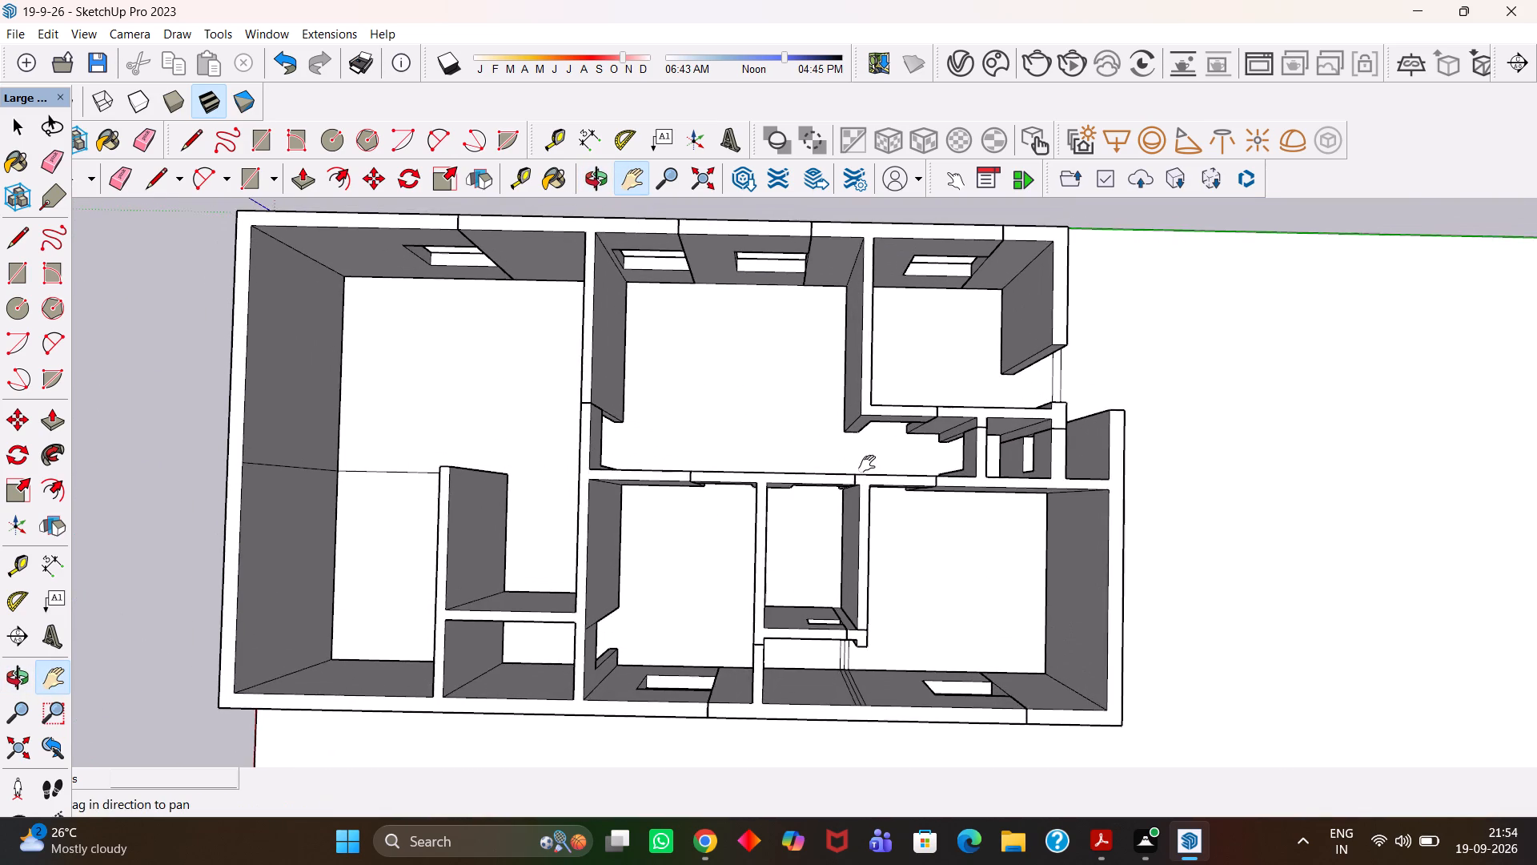
pyautogui.moveTo(867, 464); pyautogui.dragTo(876, 467)
pyautogui.scroll(1, 877, 468)
pyautogui.scroll(-2, 877, 468)
pyautogui.scroll(2, 877, 468)
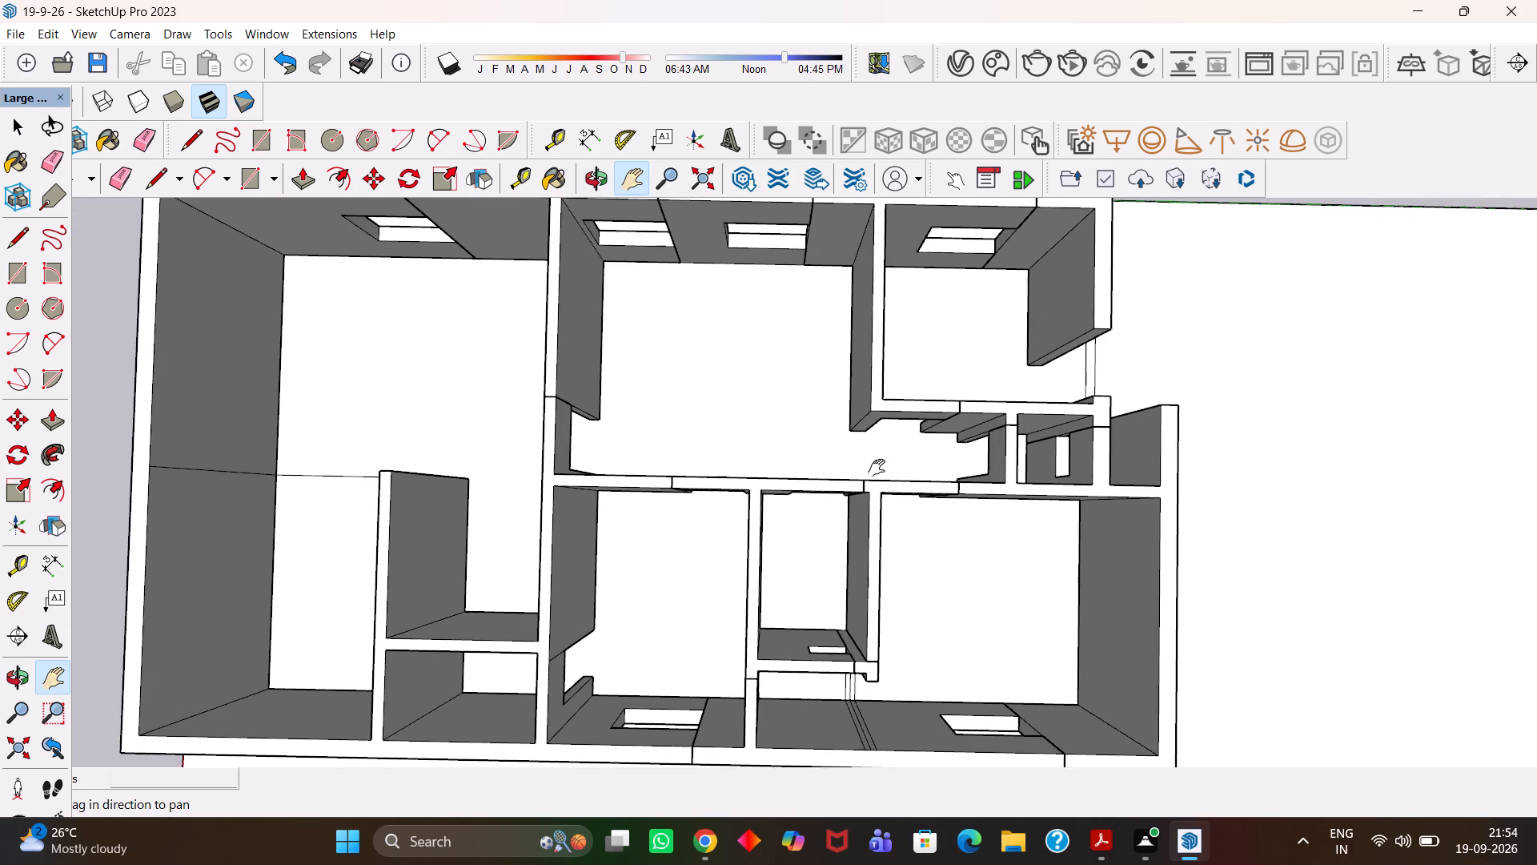
# Examine the floor layout from above, closing in on the central passage and the wall openings around it.
pyautogui.scroll(1, 877, 468)
pyautogui.scroll(-3, 877, 468)
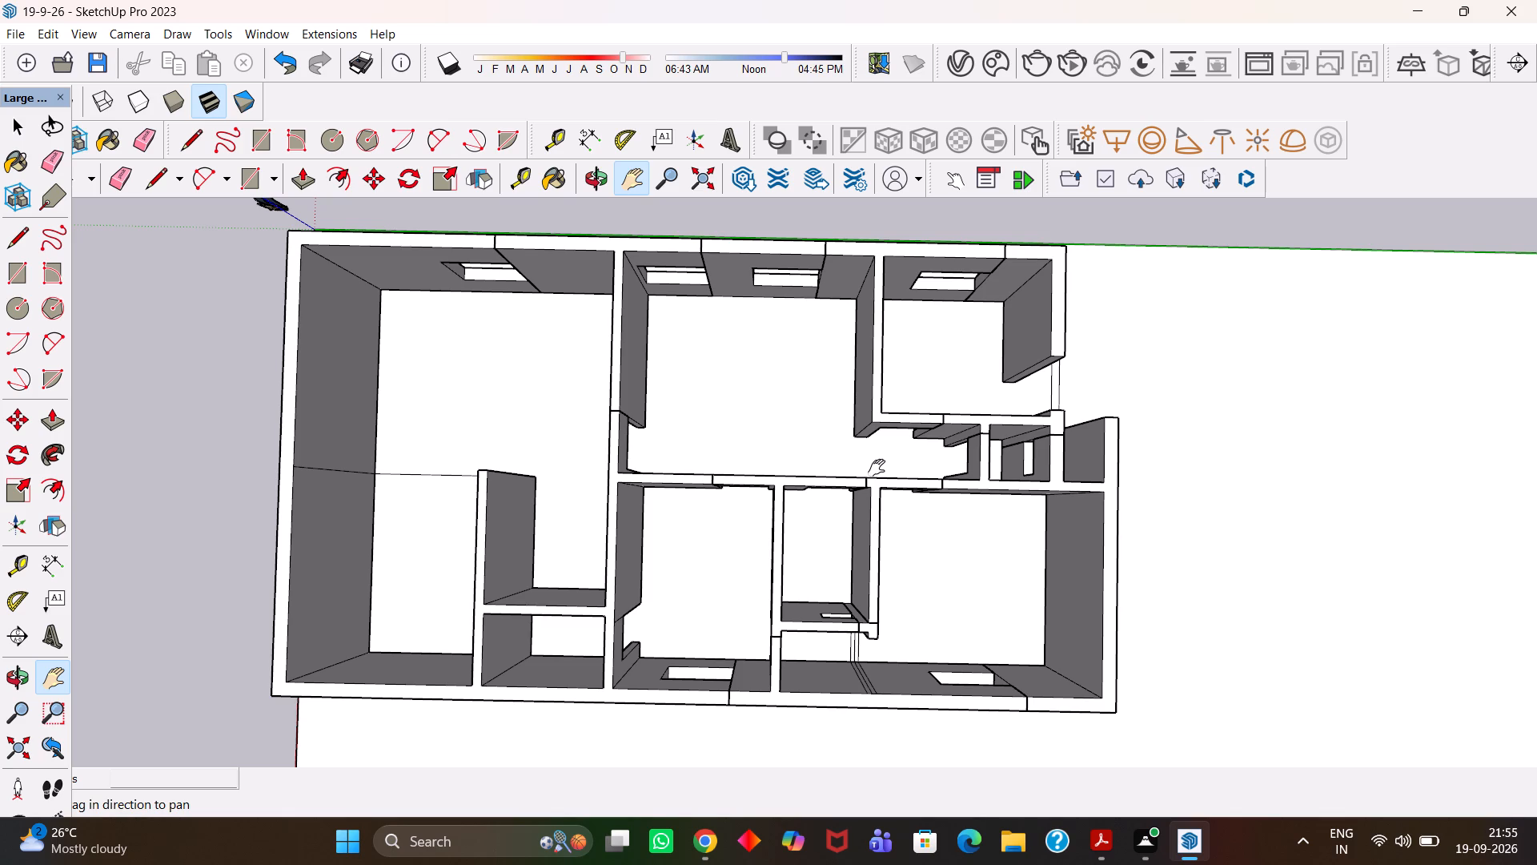
pyautogui.scroll(5, 885, 457)
pyautogui.scroll(-7, 865, 475)
pyautogui.scroll(7, 860, 477)
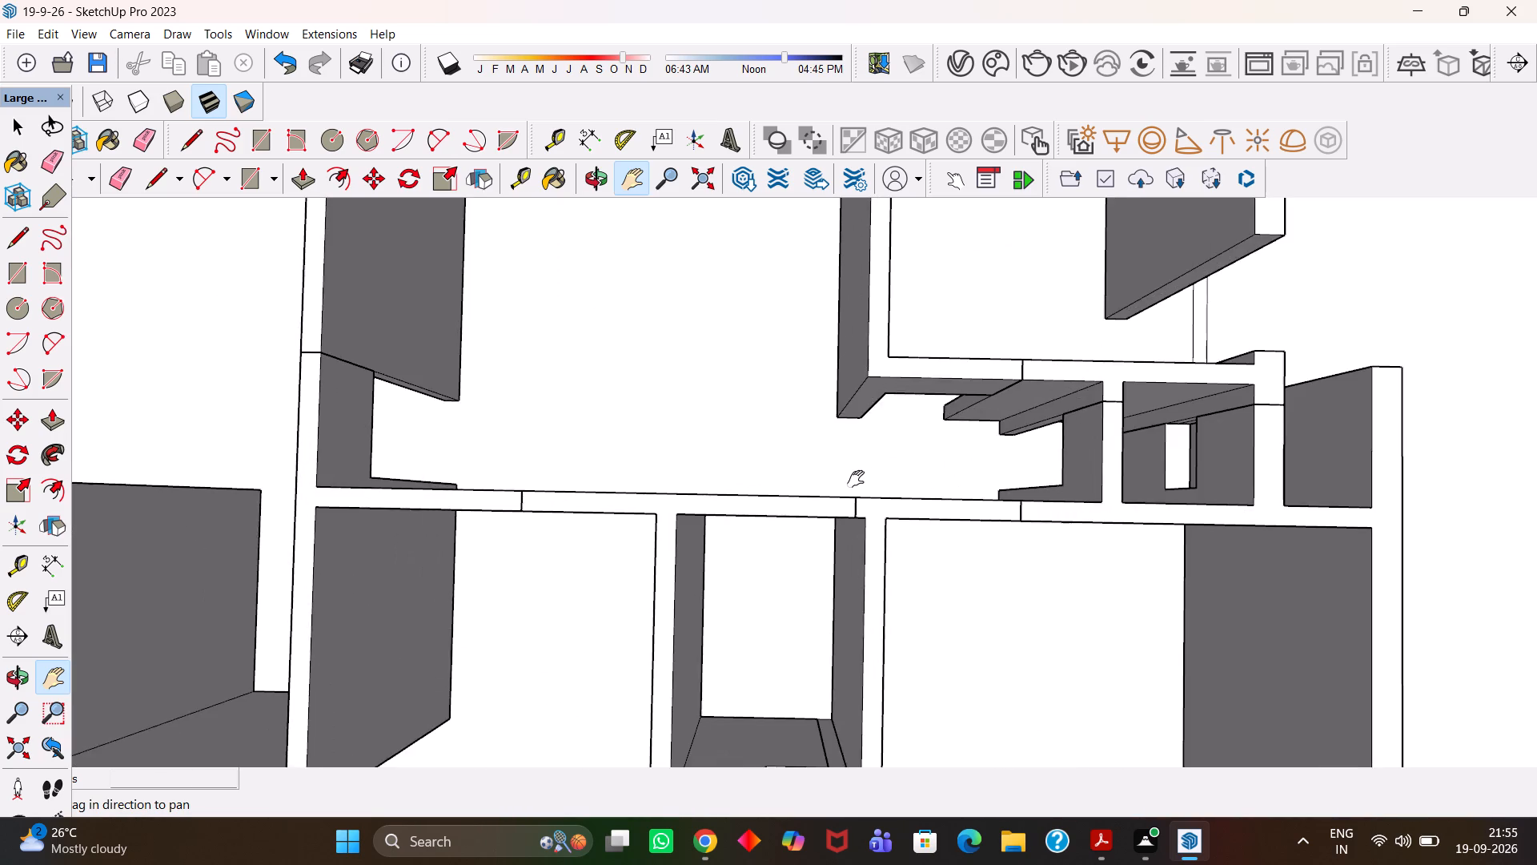
pyautogui.scroll(7, 856, 481)
pyautogui.scroll(-11, 856, 481)
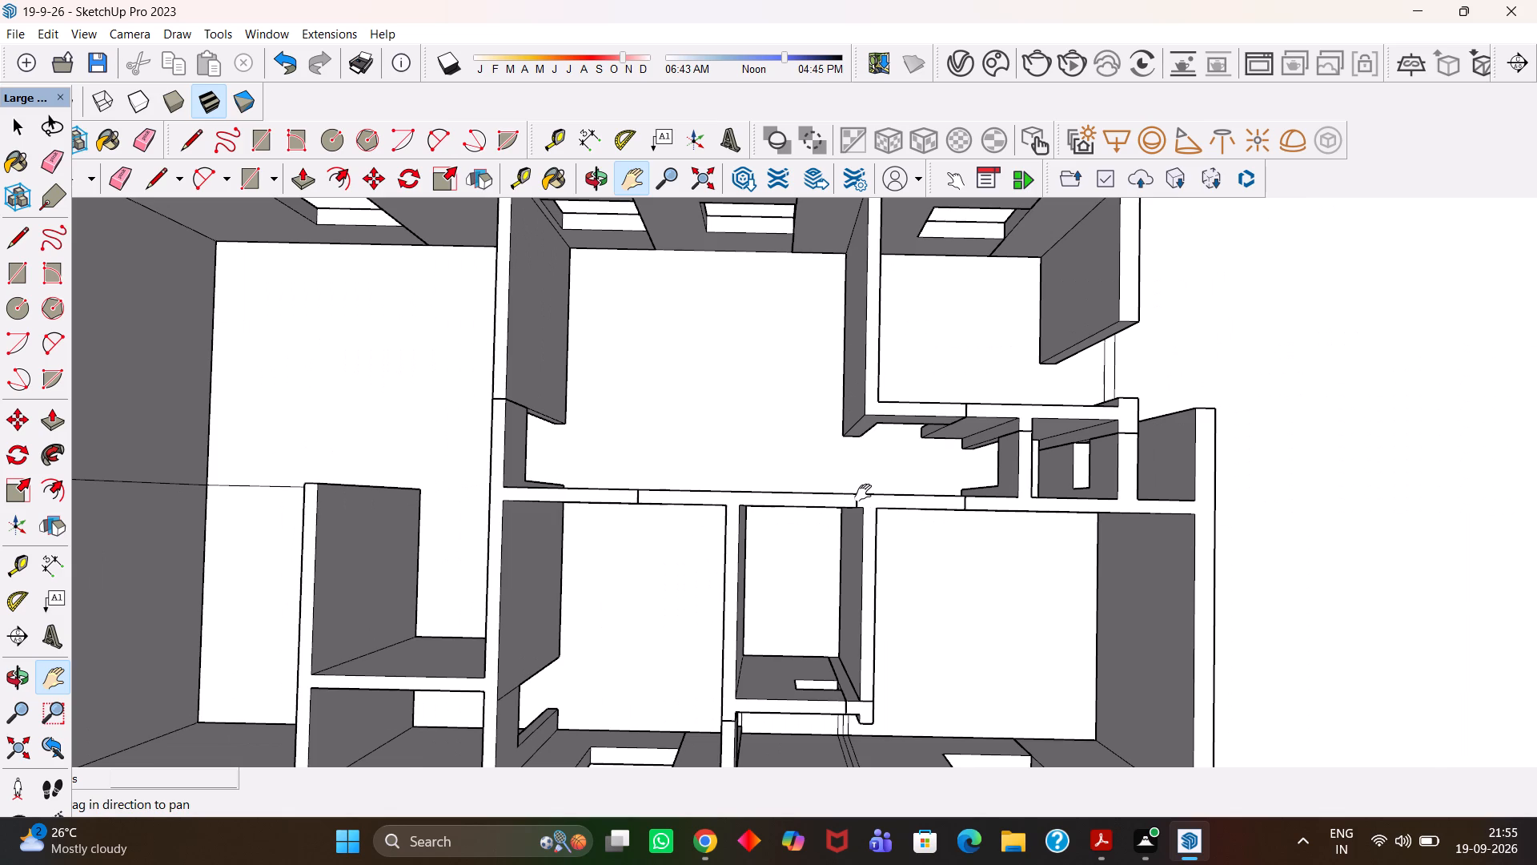
pyautogui.scroll(-7, 863, 493)
pyautogui.moveTo(895, 525); pyautogui.dragTo(851, 461)
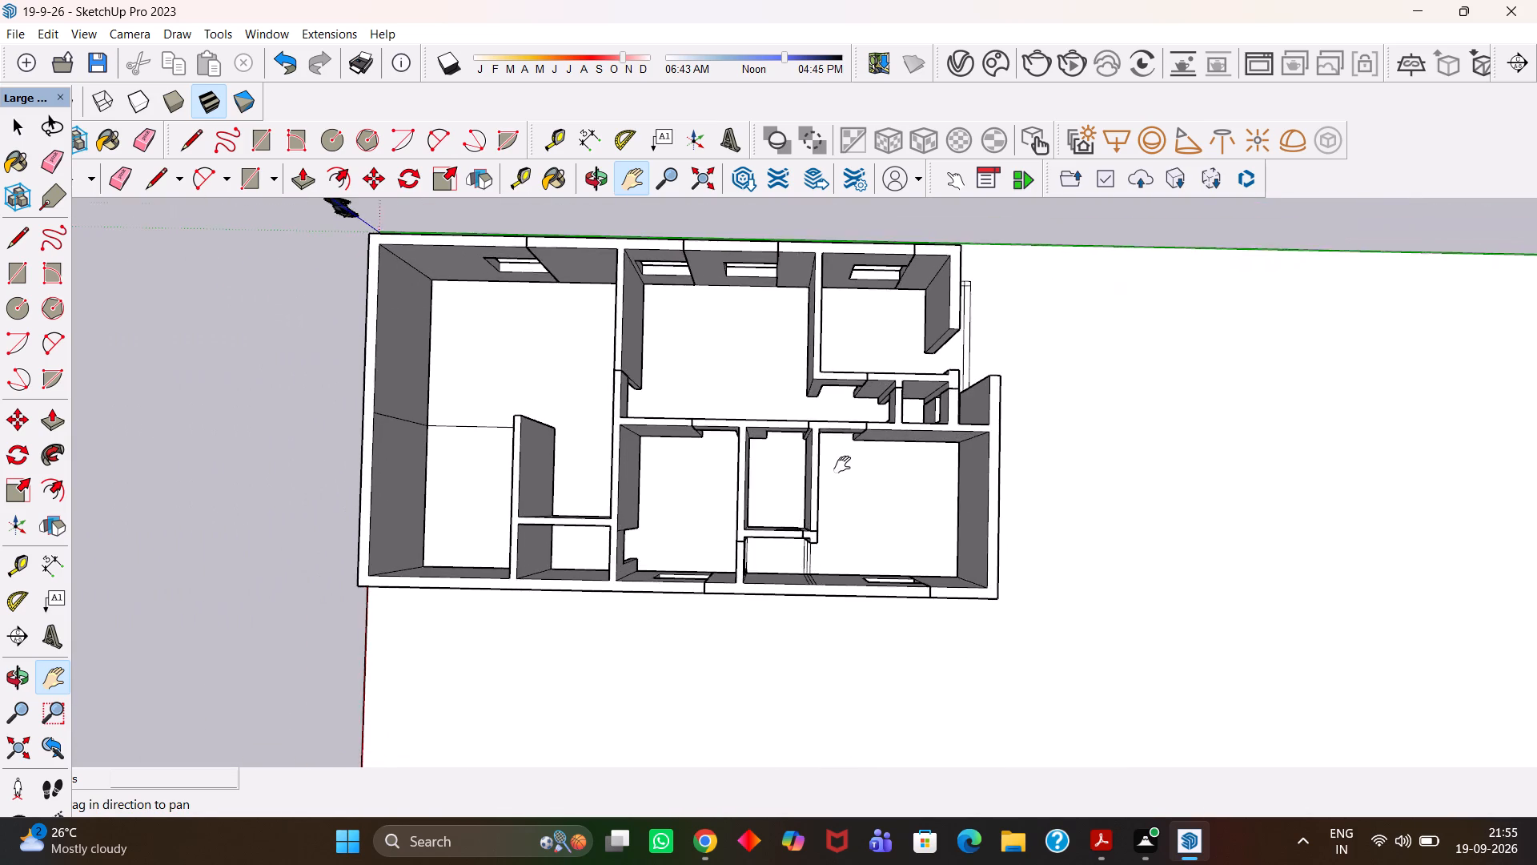
# Examine the rooms along the long windowed side at an angle, checking their partitions, door openings and windows.
pyautogui.scroll(6, 842, 465)
pyautogui.moveTo(797, 473); pyautogui.dragTo(855, 405, button='middle')
pyautogui.scroll(-3, 855, 404)
pyautogui.moveTo(848, 494); pyautogui.dragTo(718, 374, button='middle')
pyautogui.scroll(4, 718, 374)
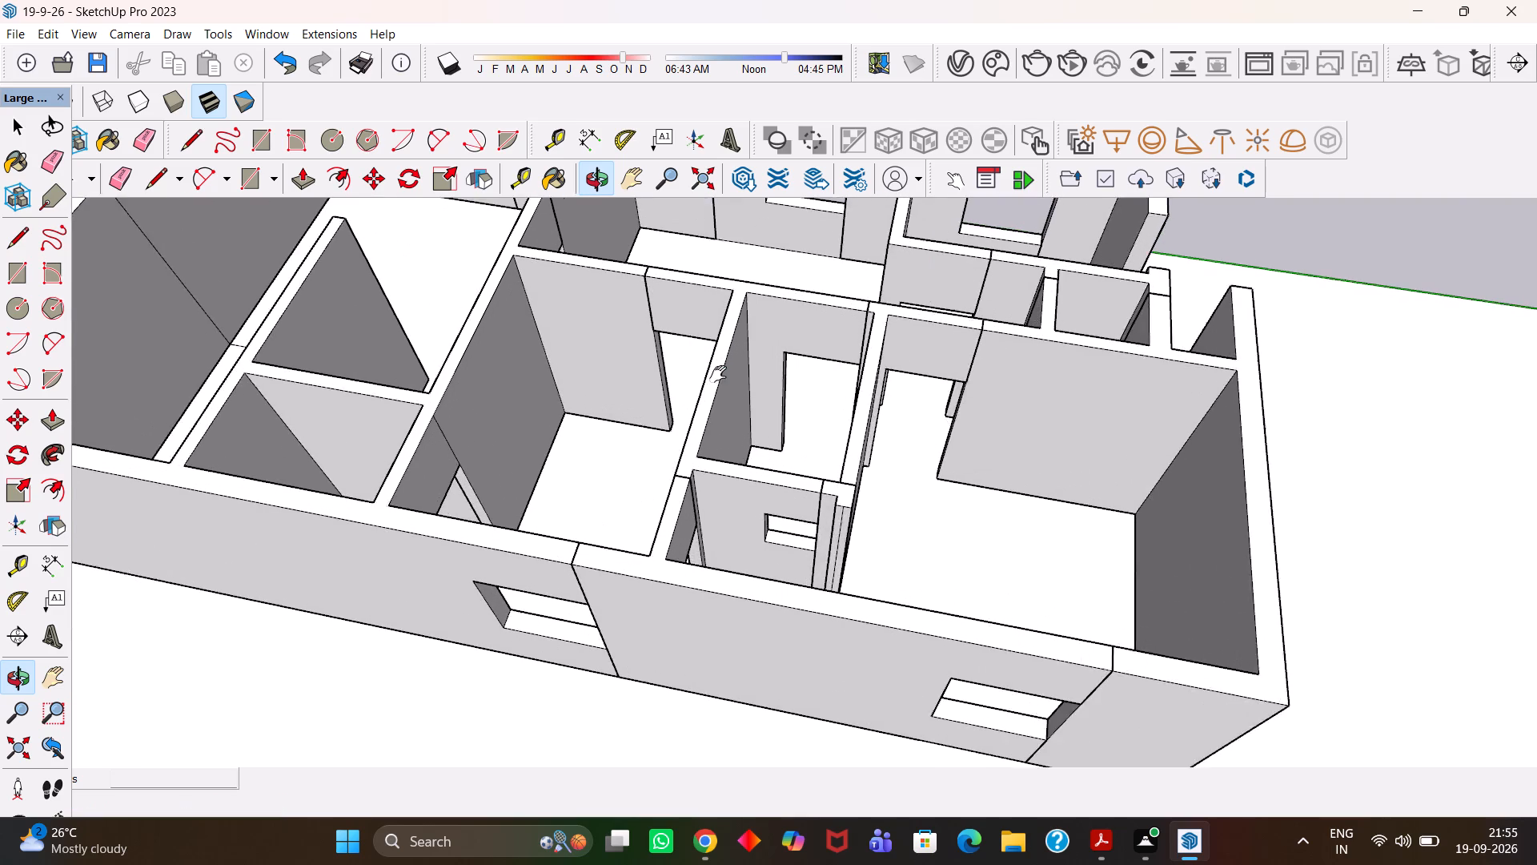
pyautogui.scroll(-4, 718, 374)
pyautogui.moveTo(616, 399); pyautogui.dragTo(716, 396, button='middle')
pyautogui.scroll(2, 724, 396)
pyautogui.moveTo(681, 390); pyautogui.dragTo(908, 493)
pyautogui.scroll(-5, 817, 476)
pyautogui.scroll(1, 845, 505)
pyautogui.moveTo(845, 507); pyautogui.dragTo(717, 518, button='middle')
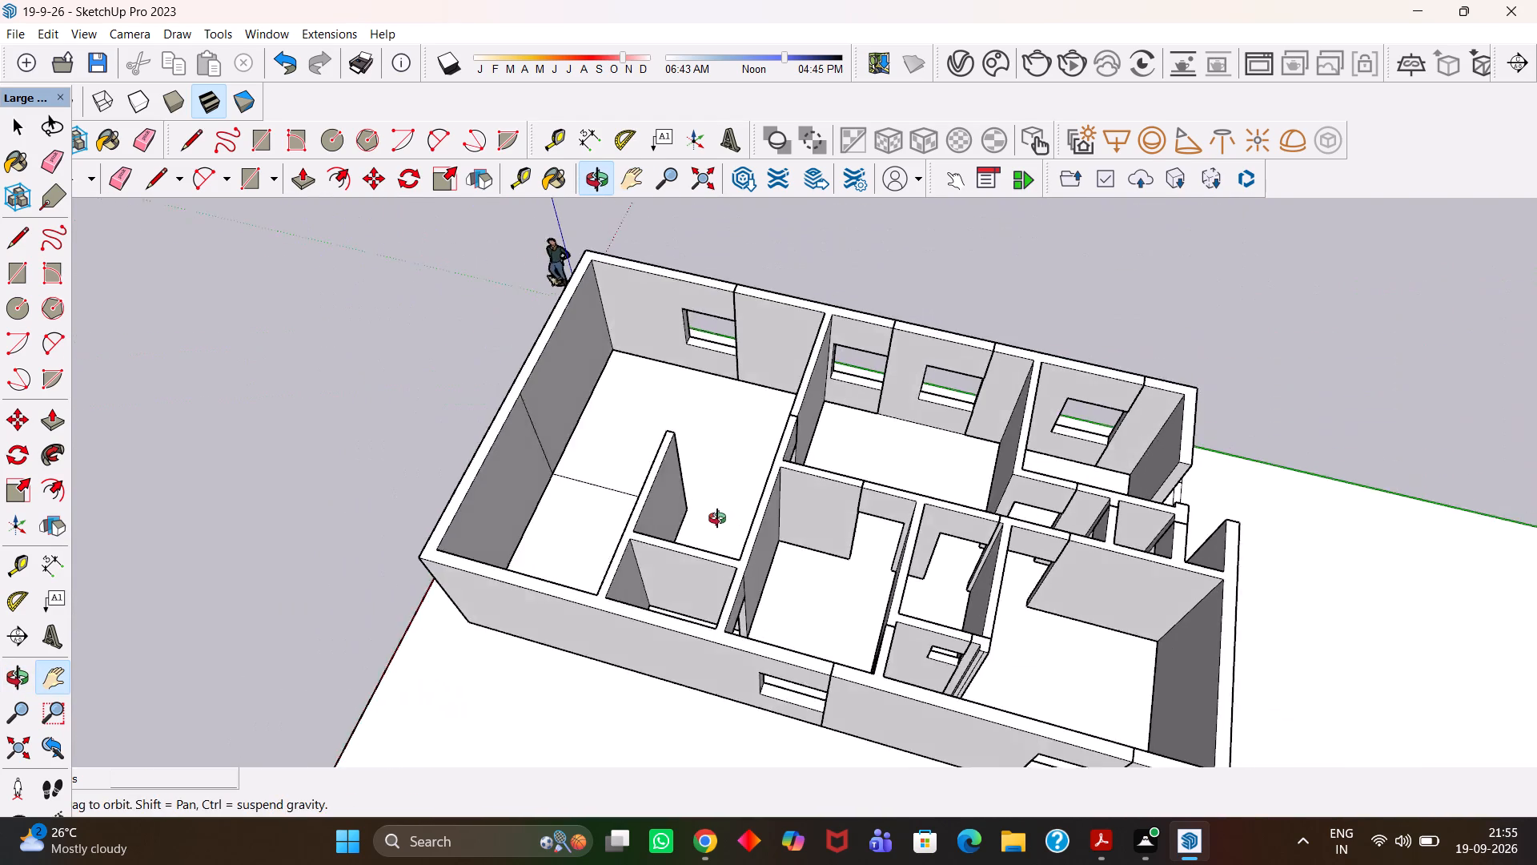
# Examine the large front room, its partition wall and the openings towards the middle rooms from several angles.
pyautogui.moveTo(717, 518); pyautogui.dragTo(780, 518, button='middle')
pyautogui.scroll(4, 744, 518)
pyautogui.scroll(3, 636, 465)
pyautogui.moveTo(636, 465); pyautogui.dragTo(742, 466, button='middle')
pyautogui.scroll(1, 706, 472)
pyautogui.scroll(-8, 744, 466)
pyautogui.scroll(2, 623, 467)
pyautogui.moveTo(628, 467); pyautogui.dragTo(835, 482, button='middle')
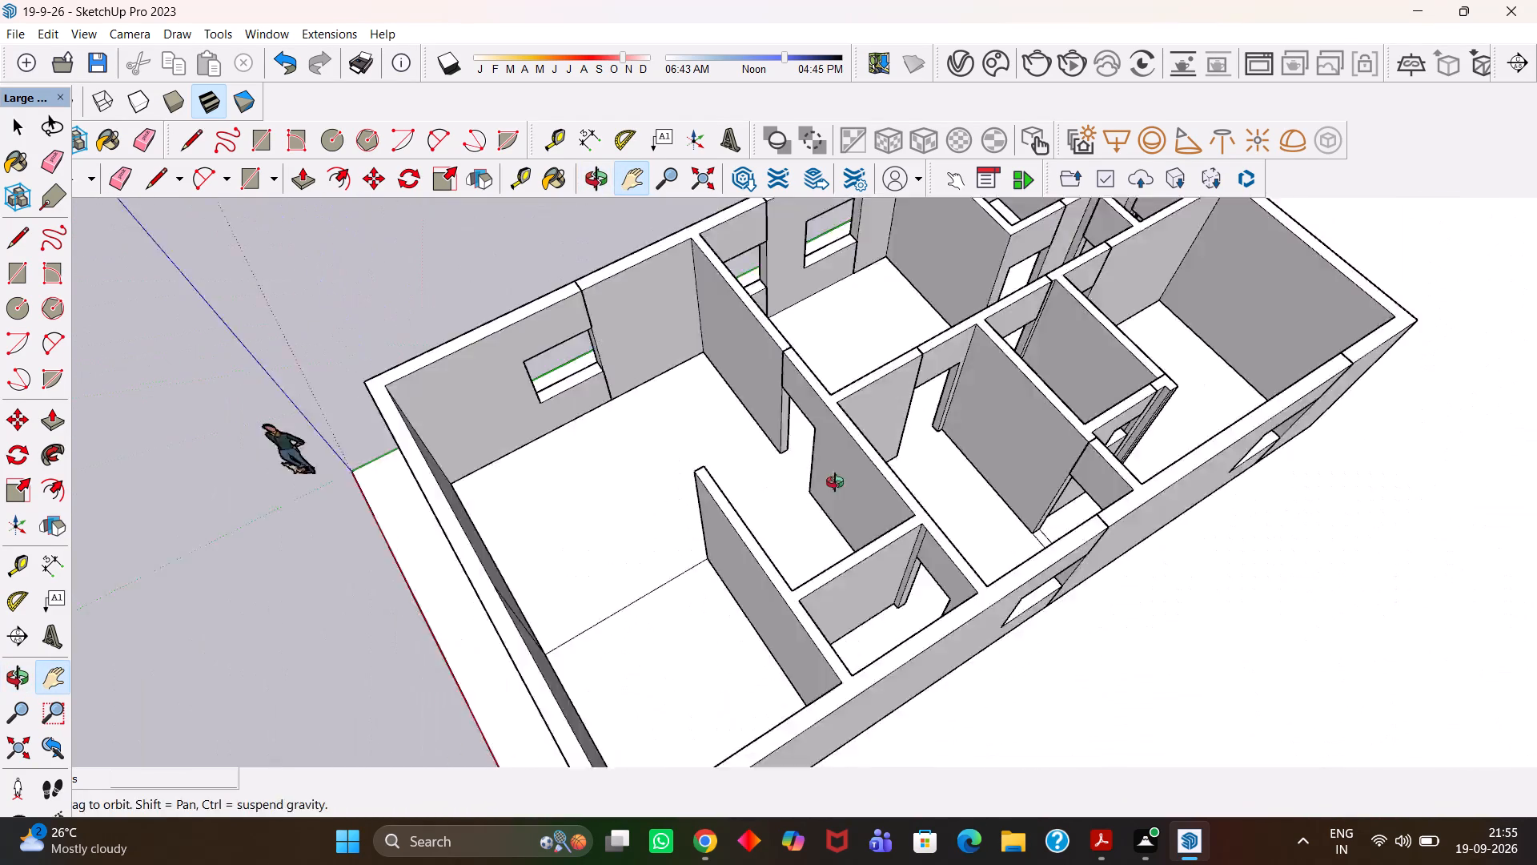
pyautogui.scroll(2, 835, 482)
pyautogui.moveTo(835, 482); pyautogui.dragTo(861, 476, button='middle')
pyautogui.moveTo(843, 445); pyautogui.dragTo(750, 558)
pyautogui.scroll(-5, 746, 536)
pyautogui.scroll(3, 712, 490)
pyautogui.moveTo(711, 490); pyautogui.dragTo(921, 553, button='middle')
pyautogui.moveTo(849, 478); pyautogui.dragTo(892, 589)
pyautogui.scroll(-5, 714, 500)
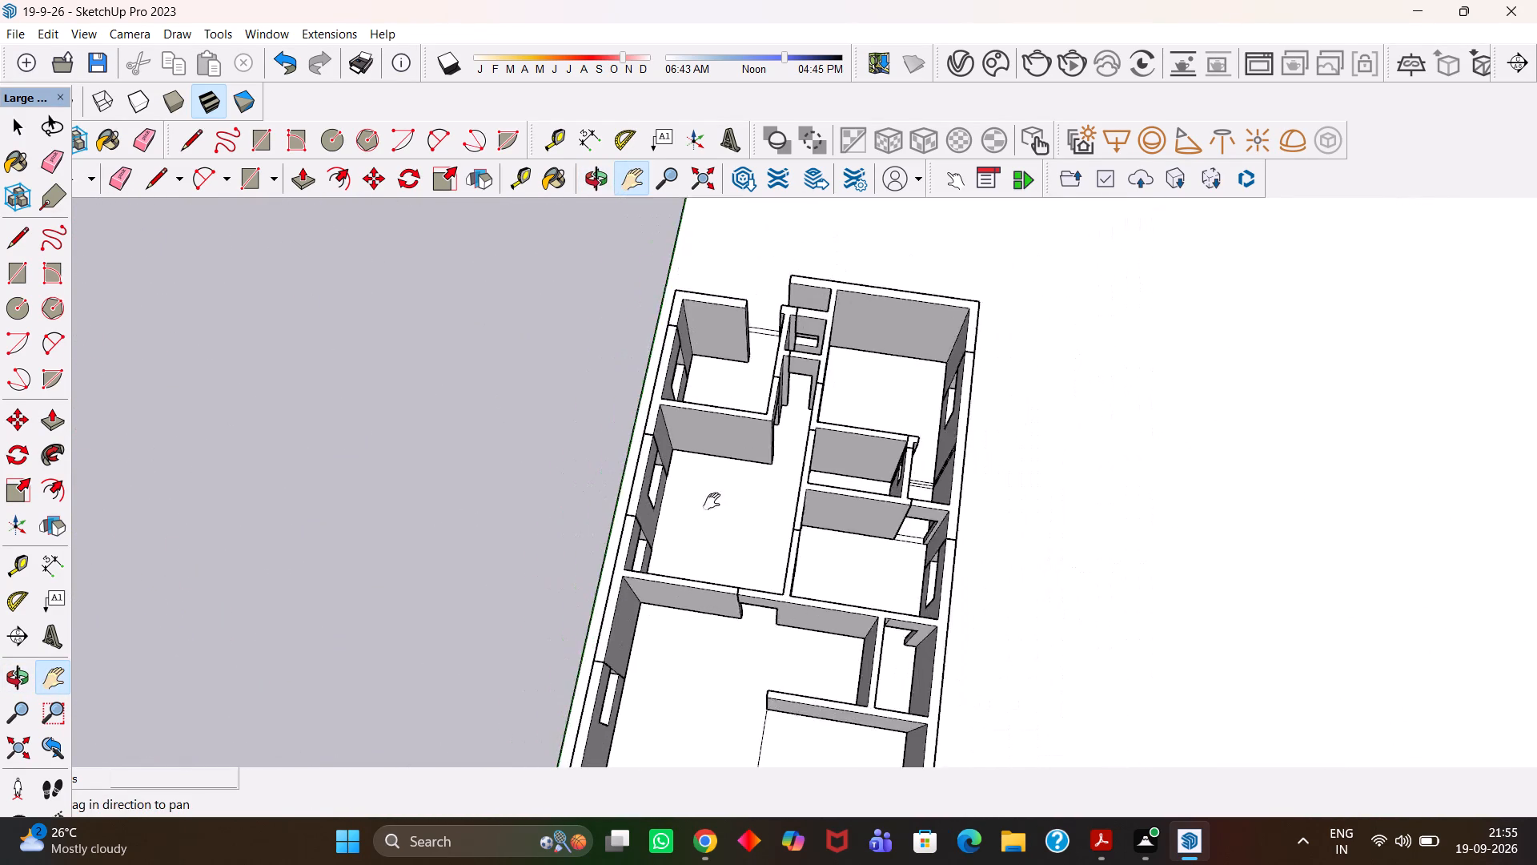
# Examine the rear end of the house from above, including the corner room, its window and the small rooms beside it.
pyautogui.moveTo(716, 498); pyautogui.dragTo(959, 507, button='middle')
pyautogui.scroll(7, 896, 535)
pyautogui.moveTo(731, 386); pyautogui.dragTo(784, 565)
pyautogui.scroll(9, 843, 466)
pyautogui.scroll(-6, 836, 445)
pyautogui.moveTo(783, 404); pyautogui.dragTo(881, 566)
pyautogui.scroll(5, 817, 523)
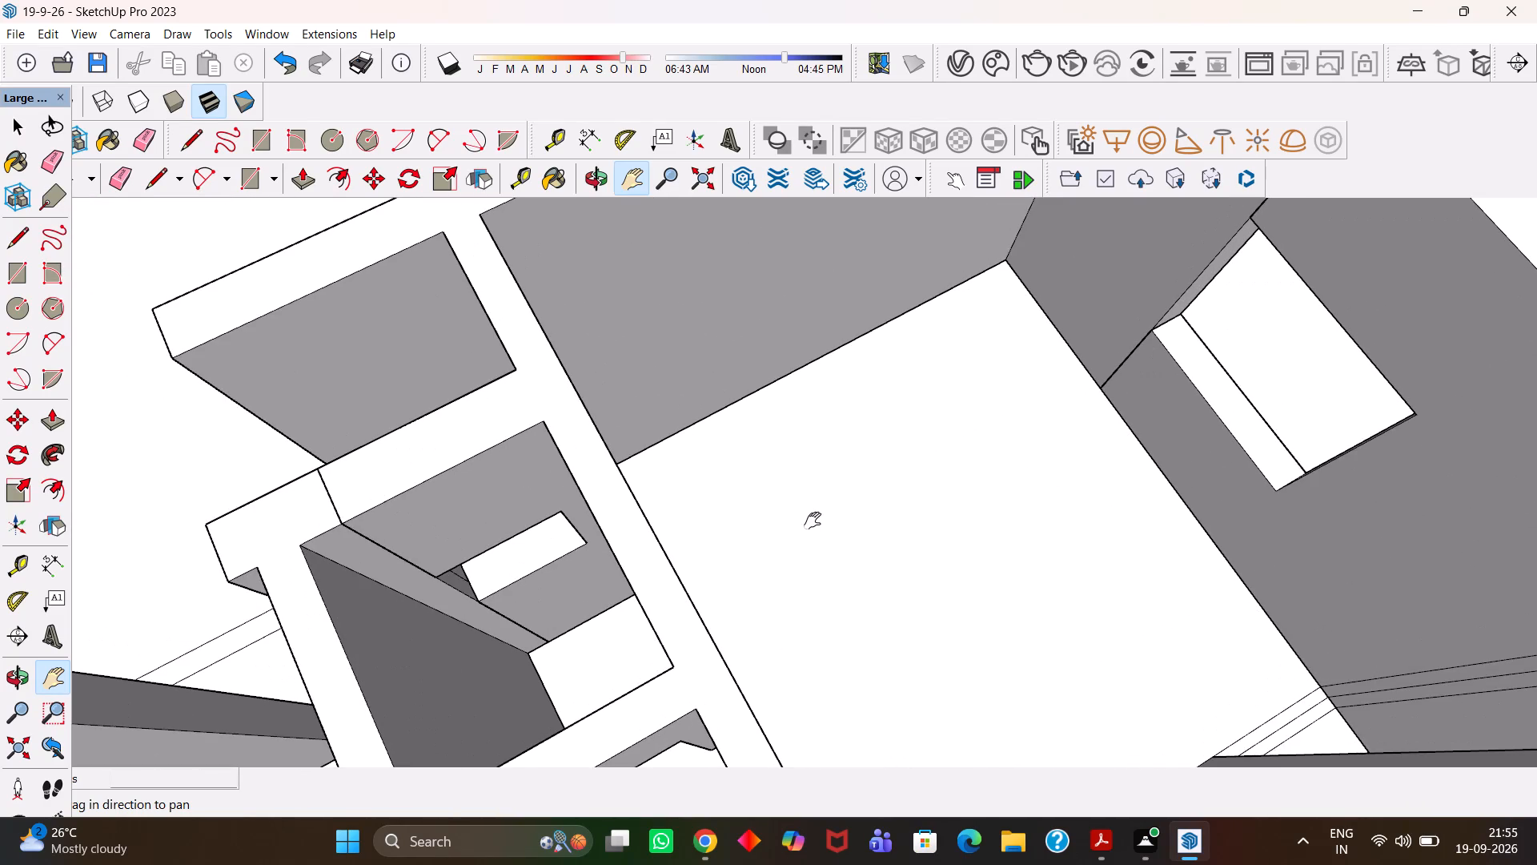
pyautogui.scroll(-10, 839, 489)
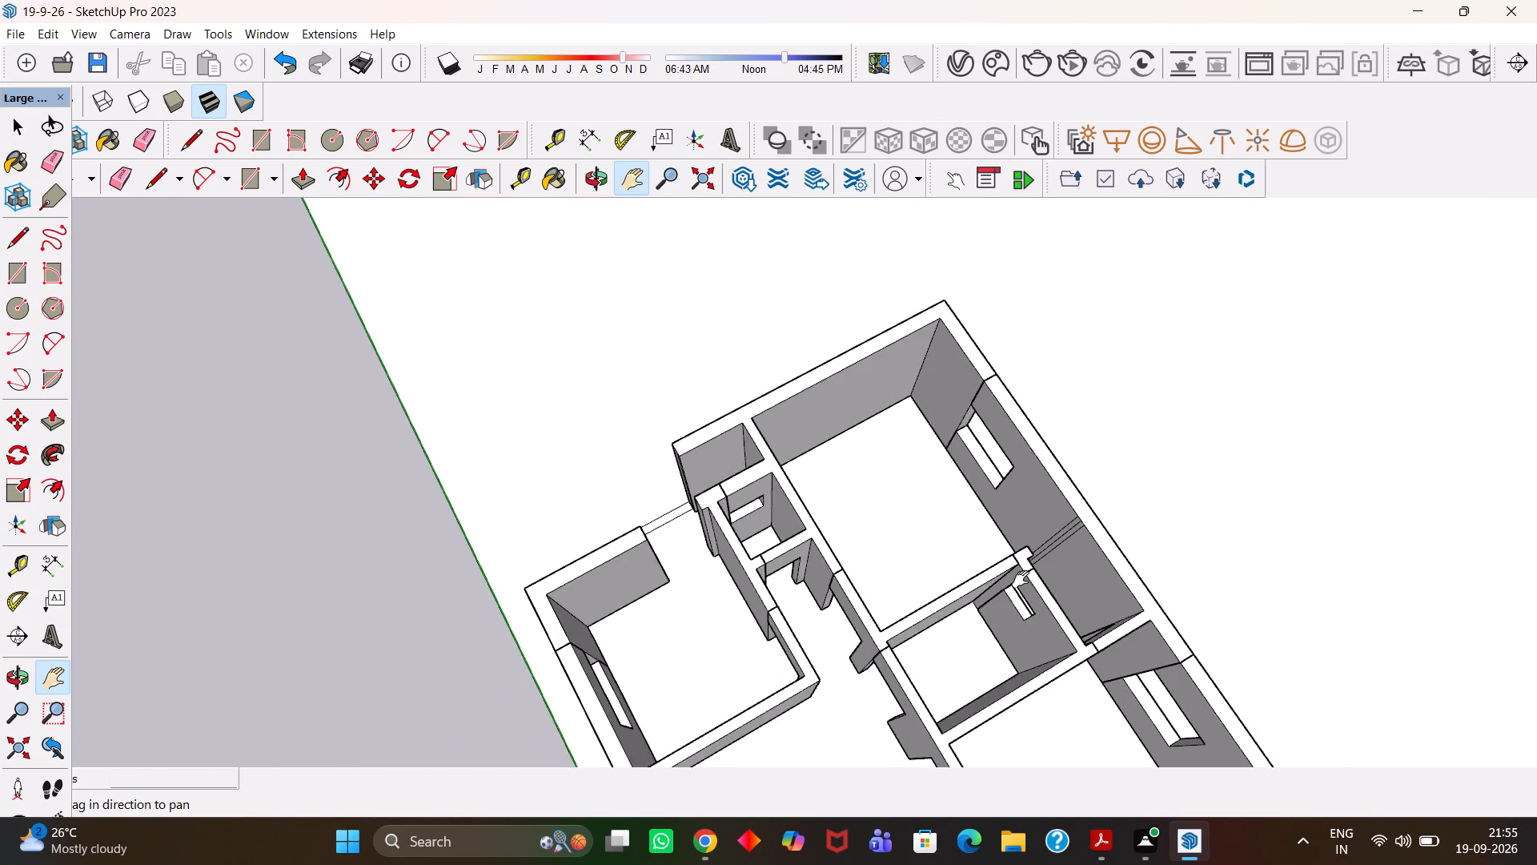
# Place a guide on the rear corner room's floor, 2' in from and parallel to the end wall.
pyautogui.moveTo(991, 589); pyautogui.dragTo(842, 650, button='middle')
pyautogui.scroll(9, 839, 650)
pyautogui.scroll(-6, 756, 592)
pyautogui.moveTo(881, 506); pyautogui.dragTo(711, 573)
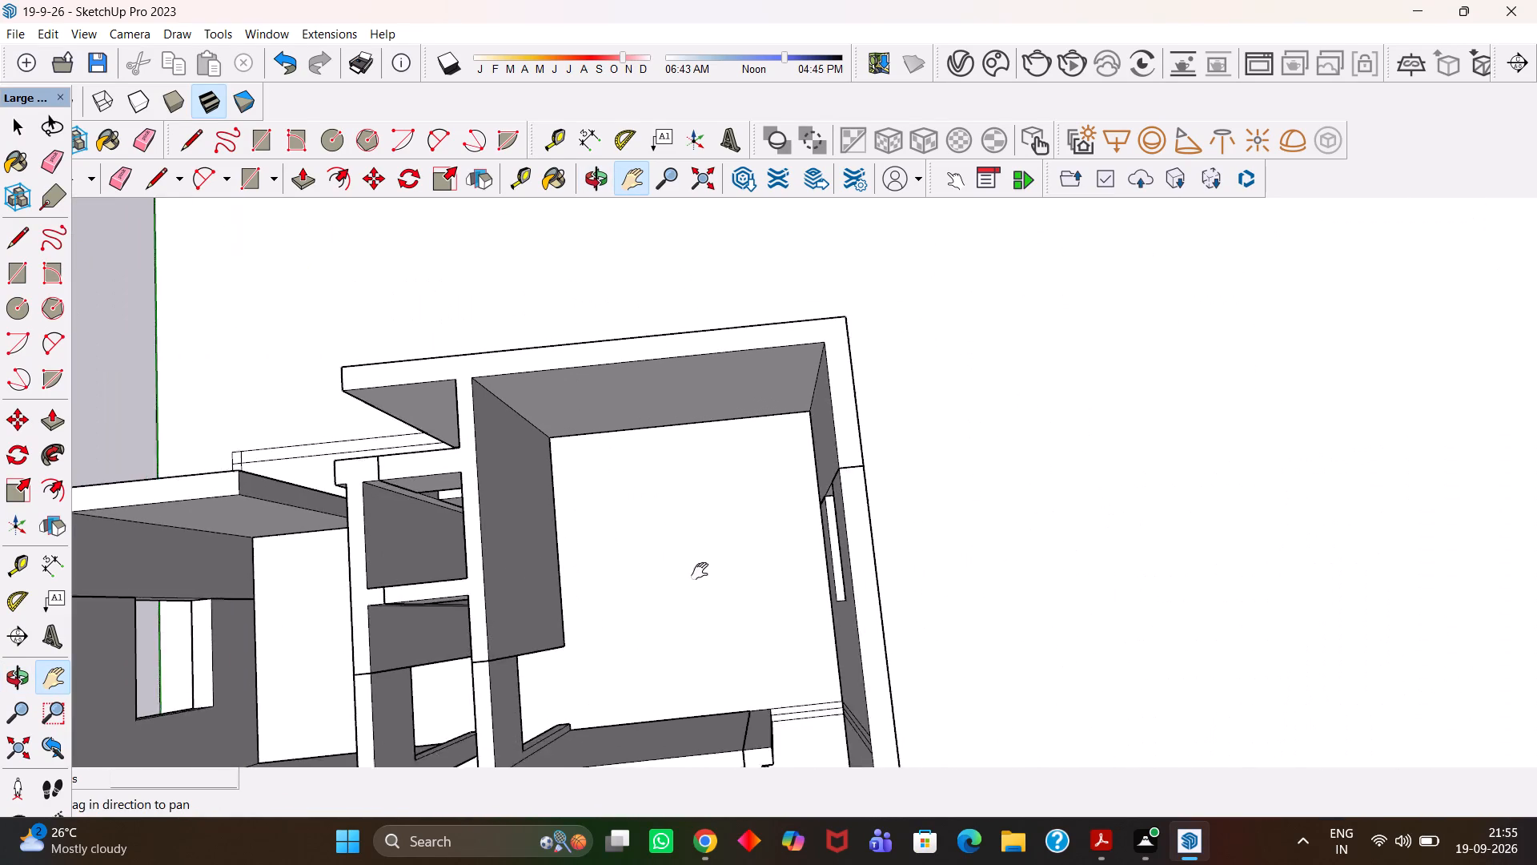
pyautogui.scroll(4, 648, 512)
pyautogui.press('space')
pyautogui.write('t')
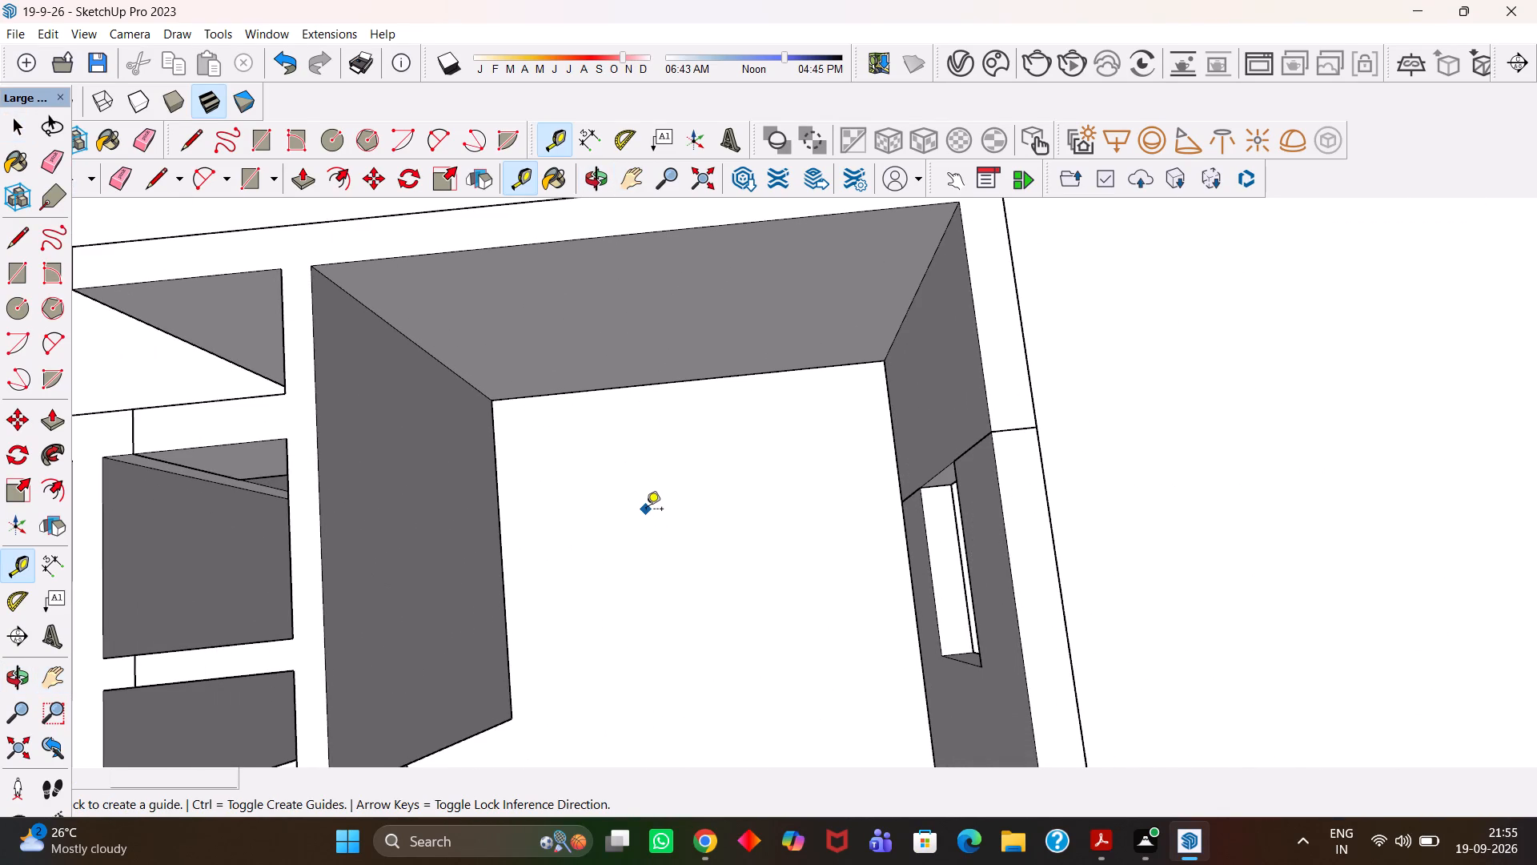
pyautogui.press('Return')
pyautogui.scroll(5, 646, 510)
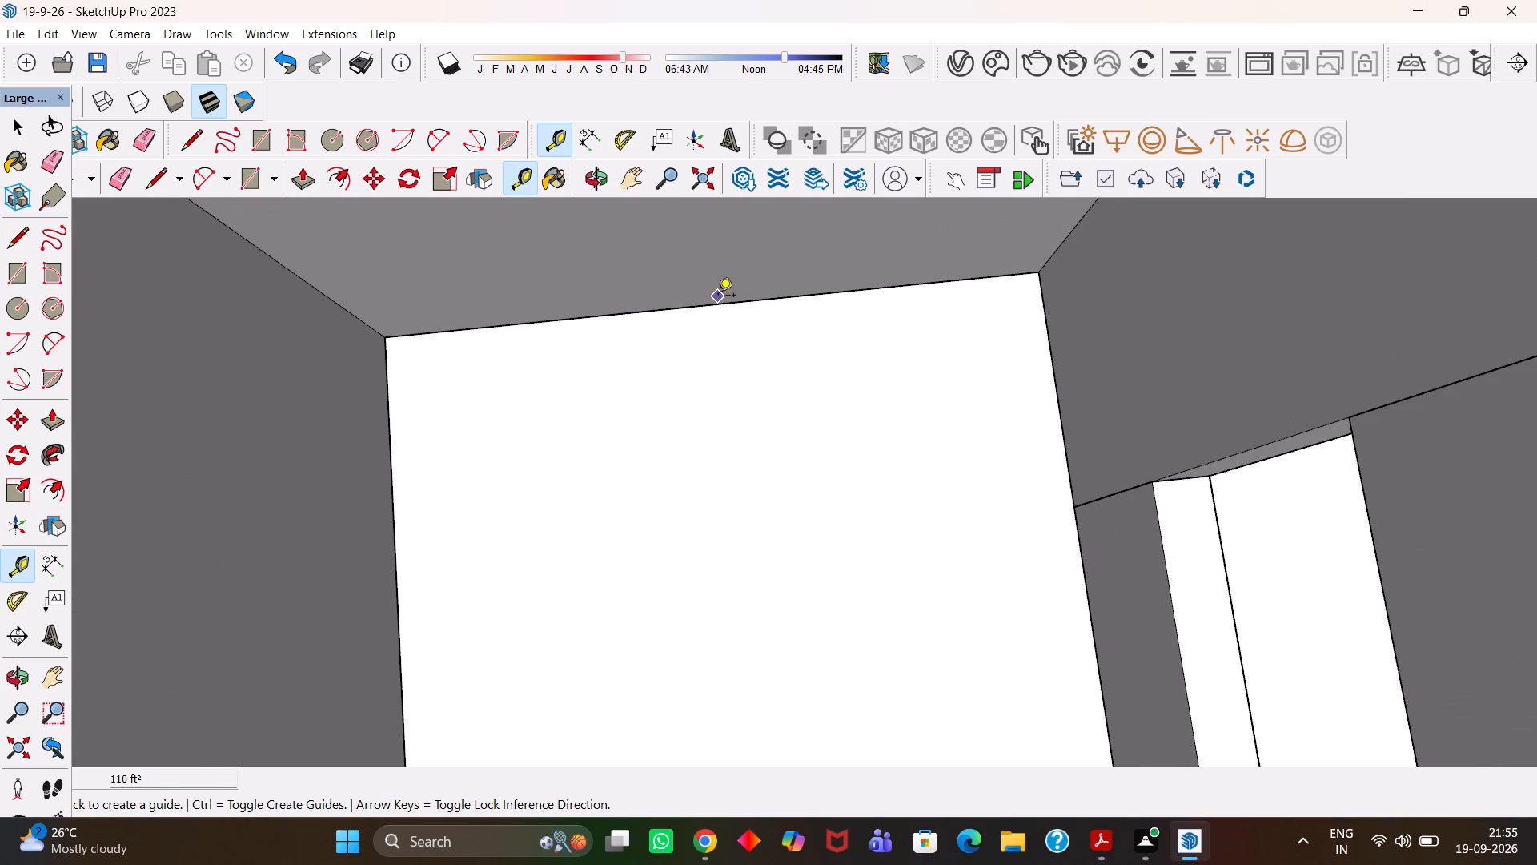
pyautogui.click(722, 302)
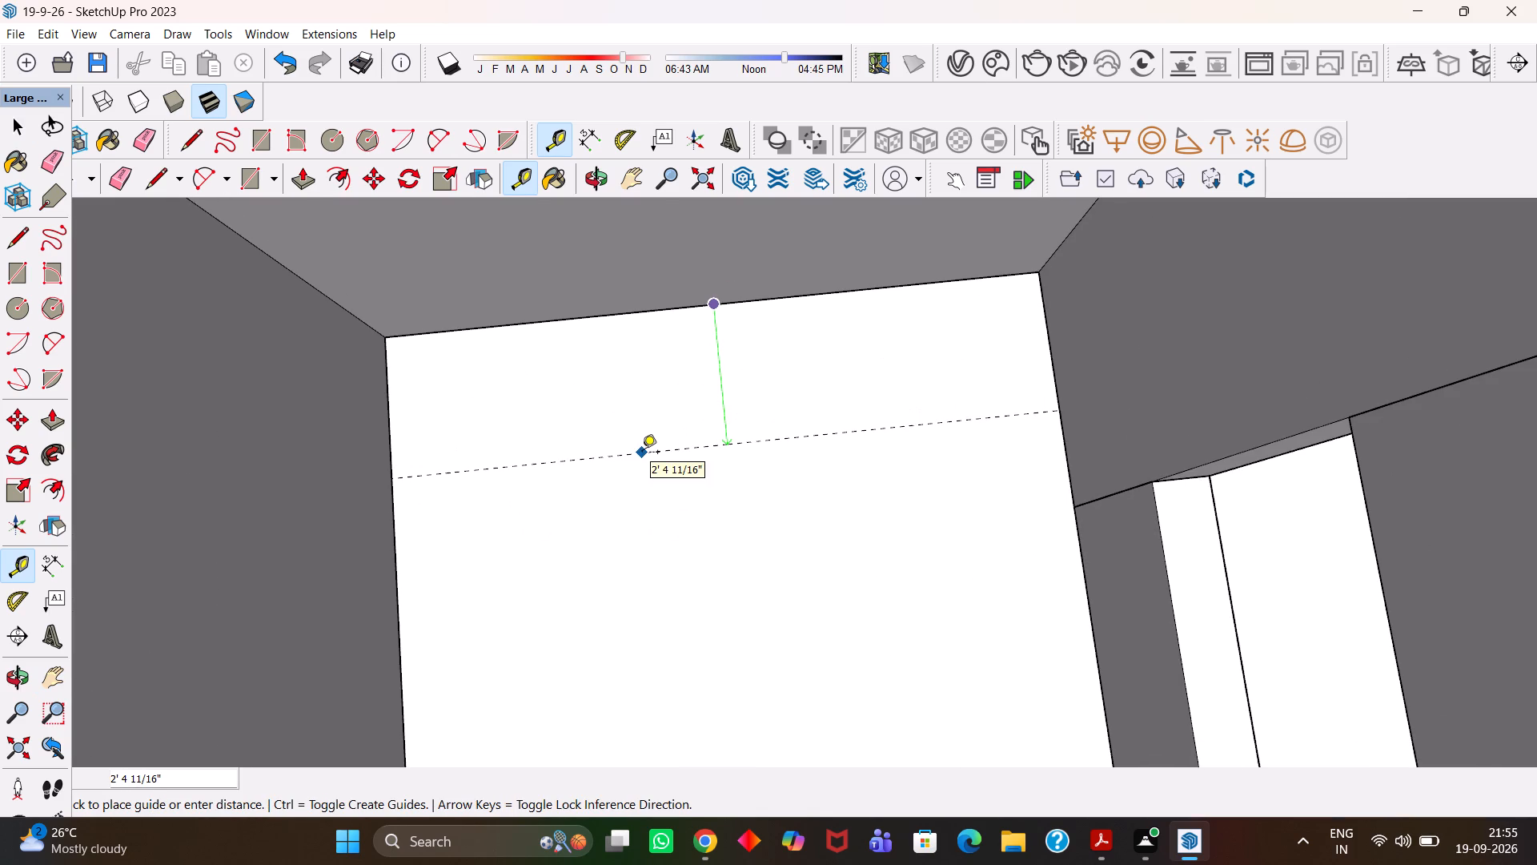
pyautogui.write("2'")
pyautogui.press('Return')
# Draw an 11' by 2' rectangle on the floor between the rear corner room's end wall and the guide.
pyautogui.scroll(2, 636, 453)
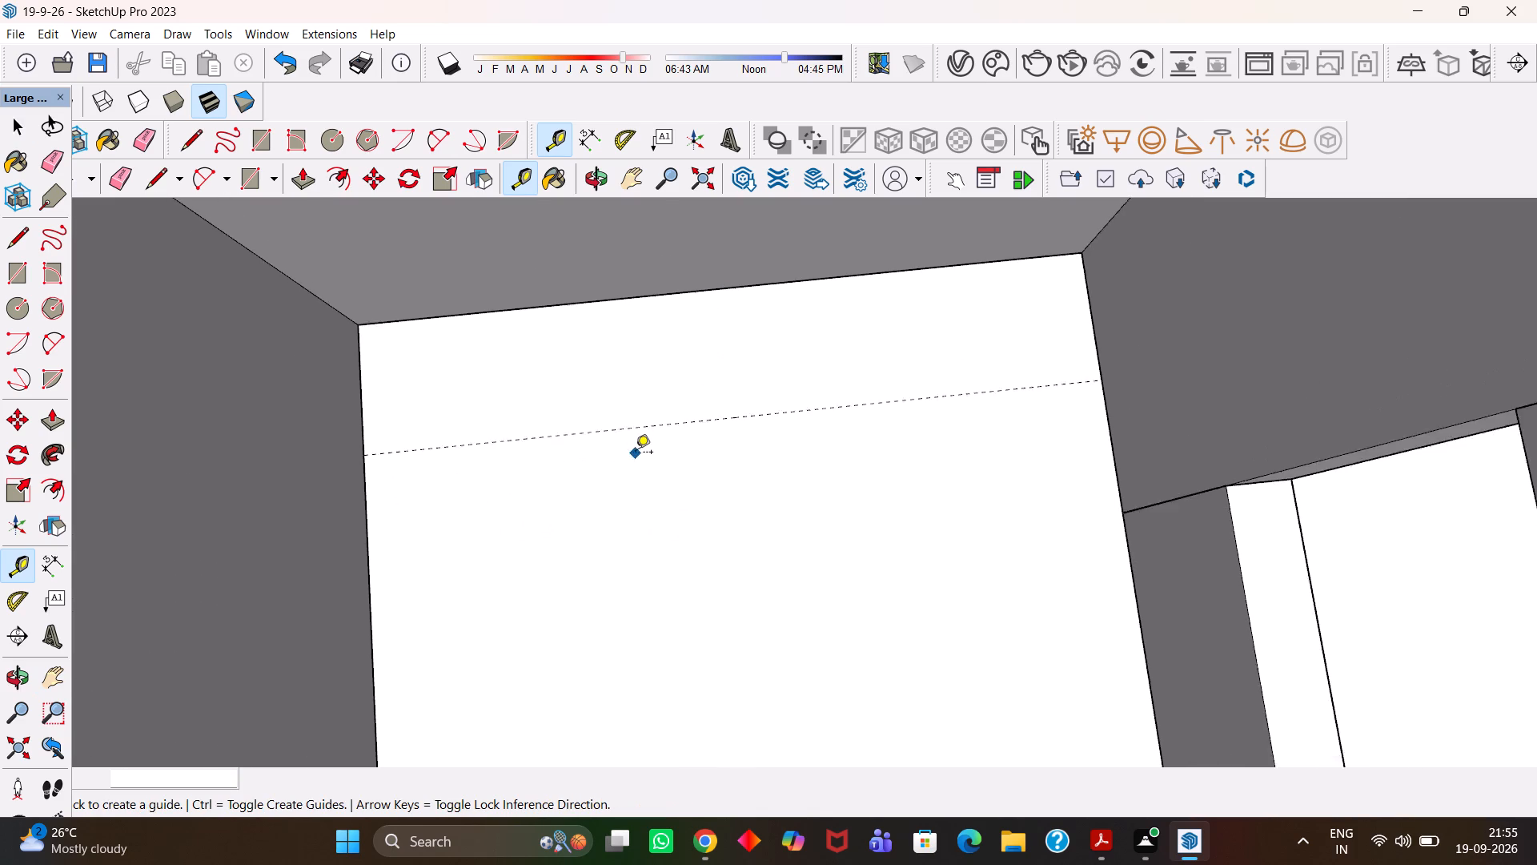
pyautogui.scroll(1, 636, 453)
pyautogui.press('r')
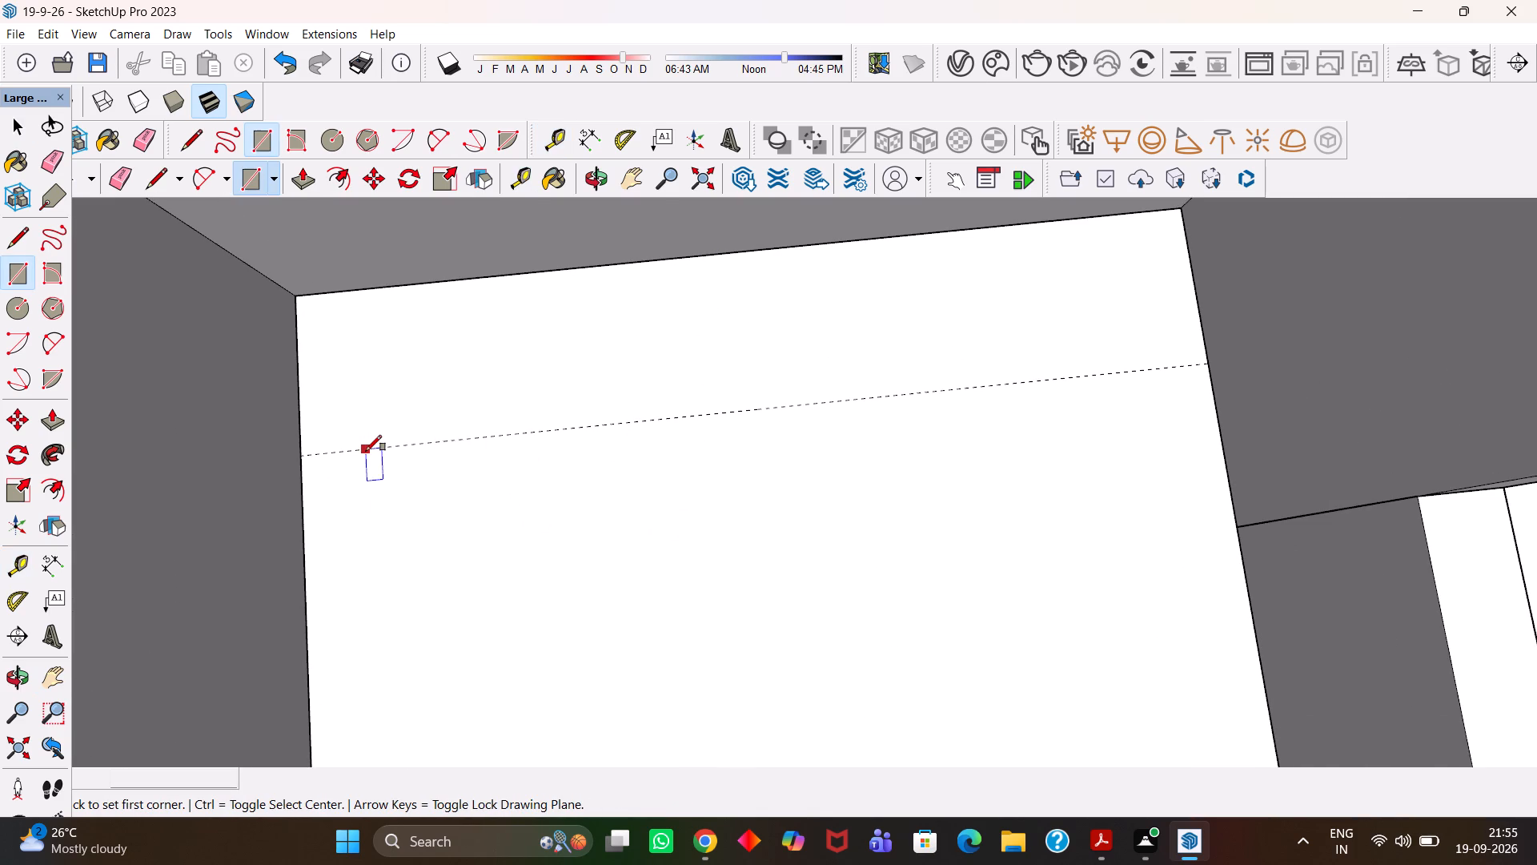
pyautogui.press('Return')
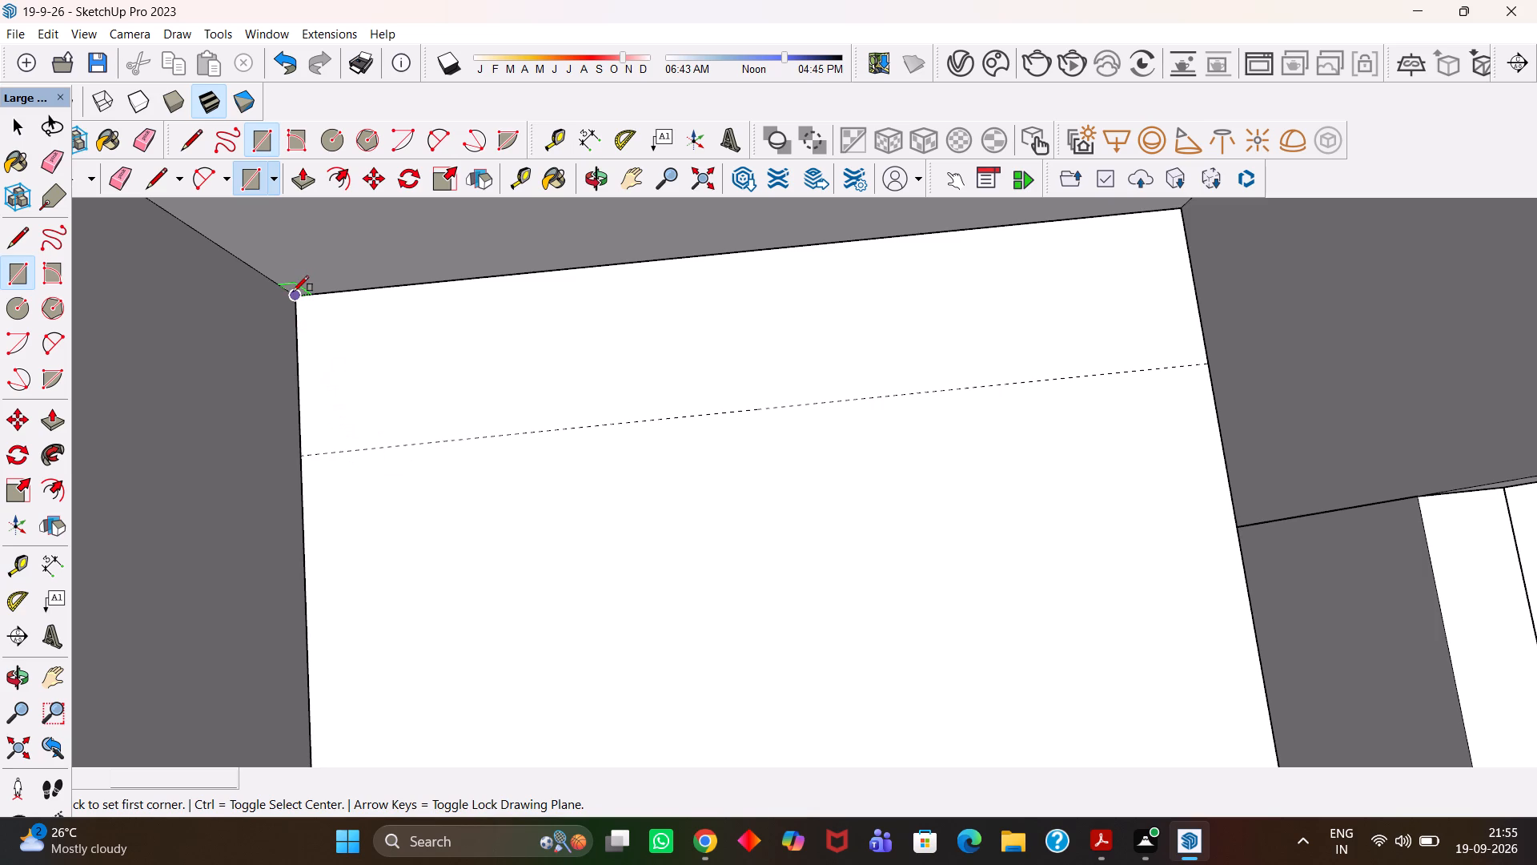
pyautogui.click(293, 292)
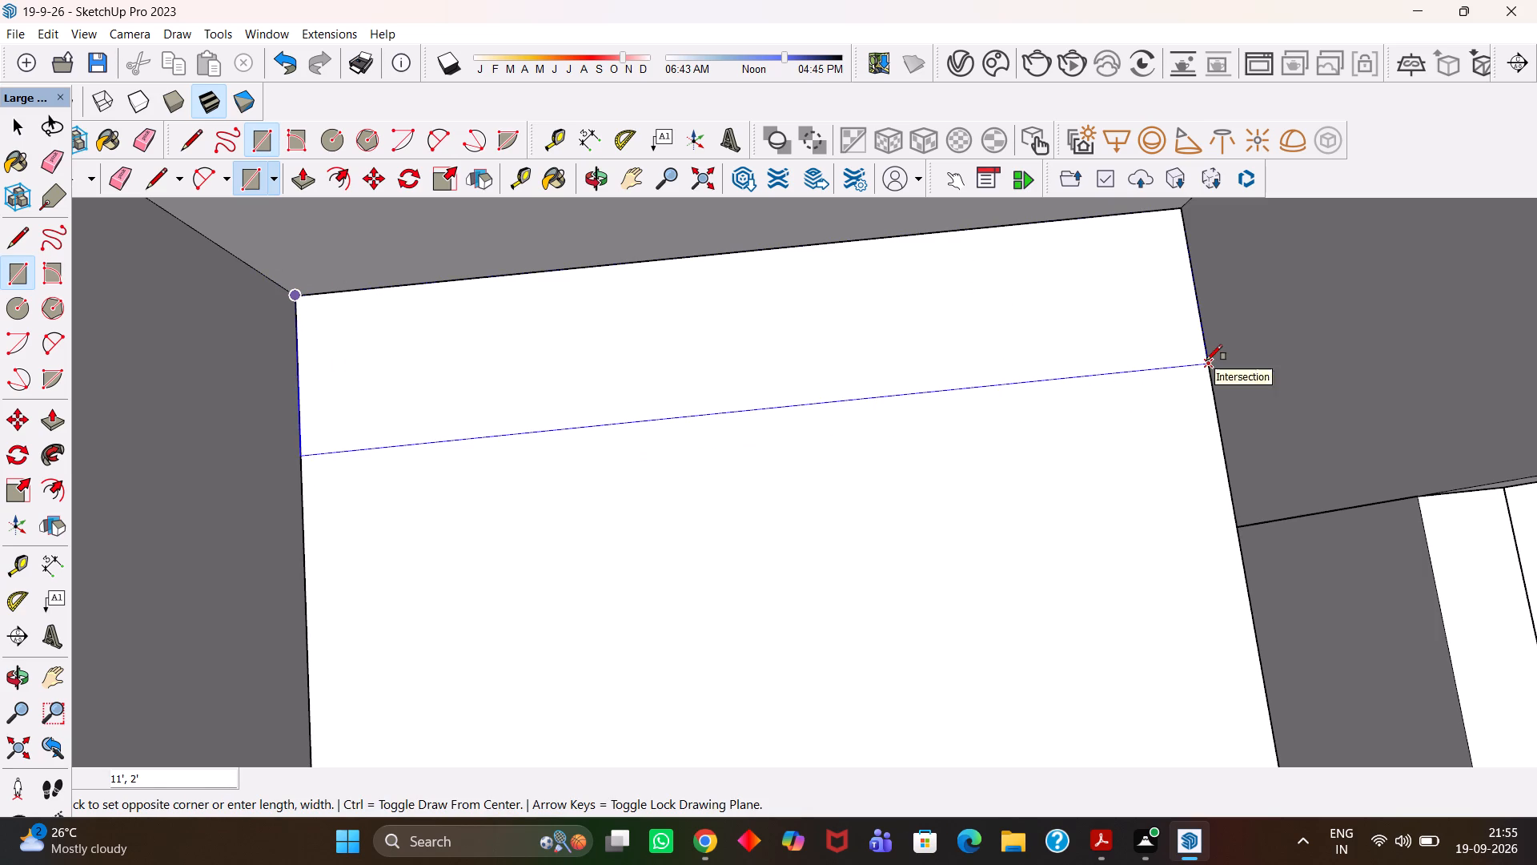
pyautogui.click(1206, 360)
# Place a guide 5' 6" in from the window-side wall, crossing the midpoint of the floor rectangle's long edge.
pyautogui.press('t')
pyautogui.press('Return')
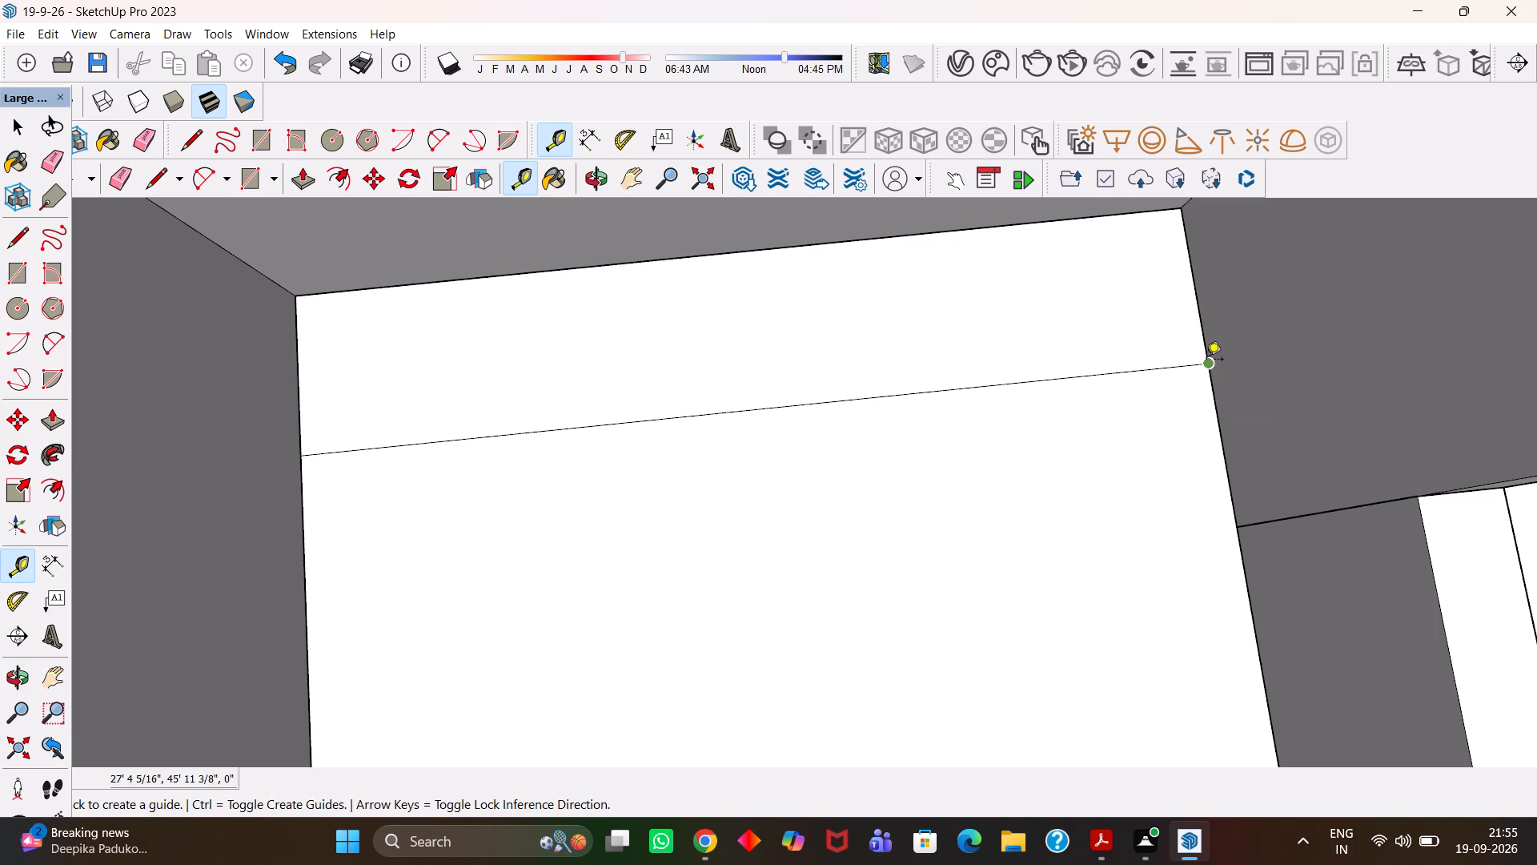
pyautogui.click(1221, 430)
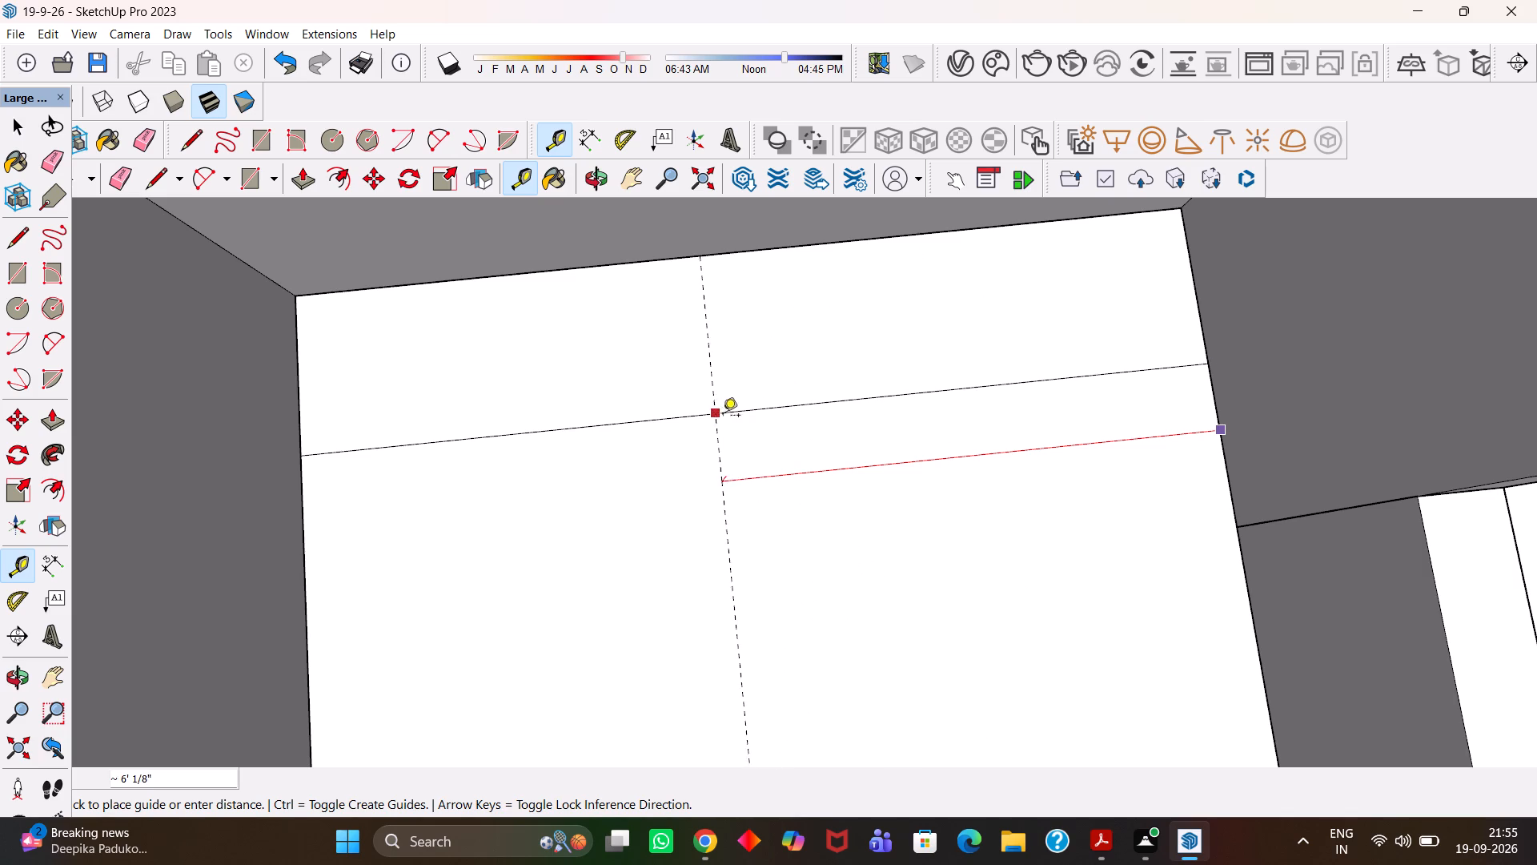
pyautogui.click(756, 408)
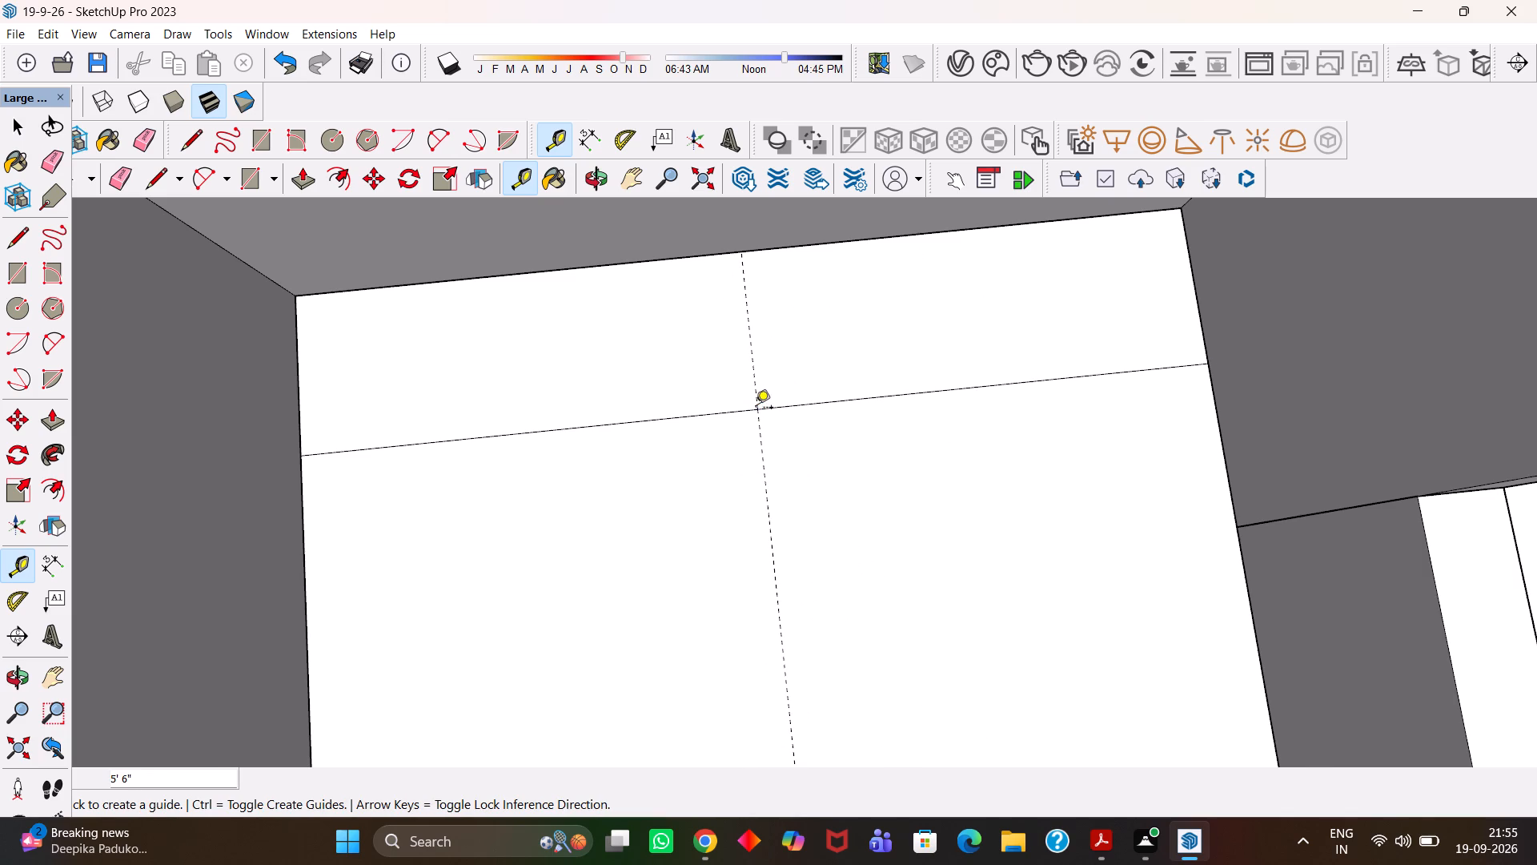
# Examine the guides and floor rectangle in the rear corner room, close up and within the surrounding layout.
pyautogui.scroll(-6, 756, 409)
pyautogui.moveTo(771, 487); pyautogui.dragTo(744, 432, button='middle')
pyautogui.scroll(5, 744, 432)
pyautogui.moveTo(754, 432); pyautogui.dragTo(770, 434, button='middle')
pyautogui.scroll(2, 770, 434)
pyautogui.scroll(-7, 770, 434)
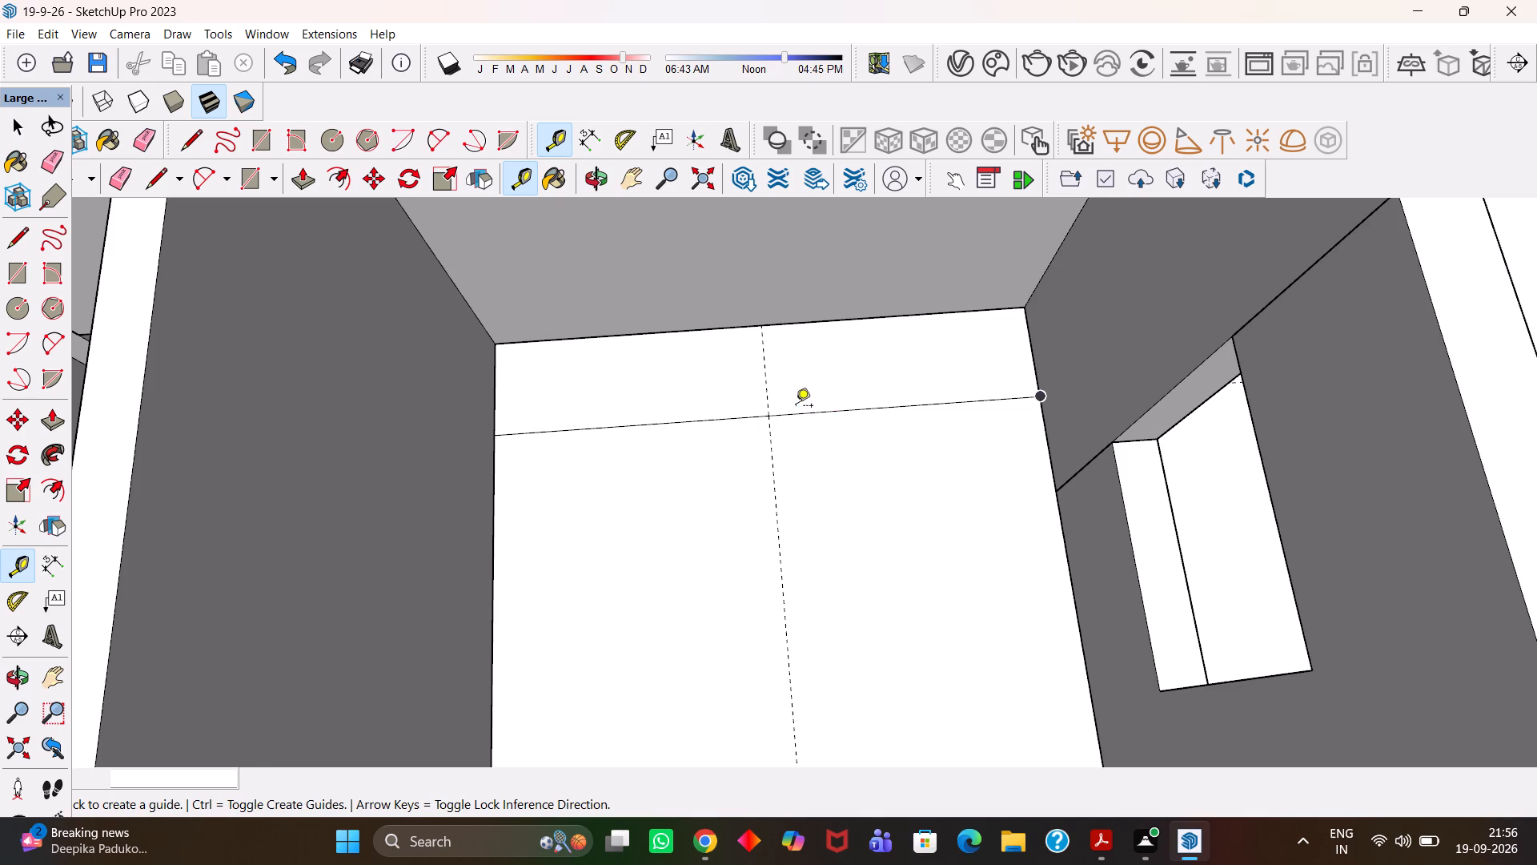
pyautogui.scroll(-15, 795, 412)
pyautogui.scroll(5, 786, 445)
pyautogui.scroll(-5, 786, 445)
pyautogui.moveTo(786, 467); pyautogui.dragTo(768, 483, button='middle')
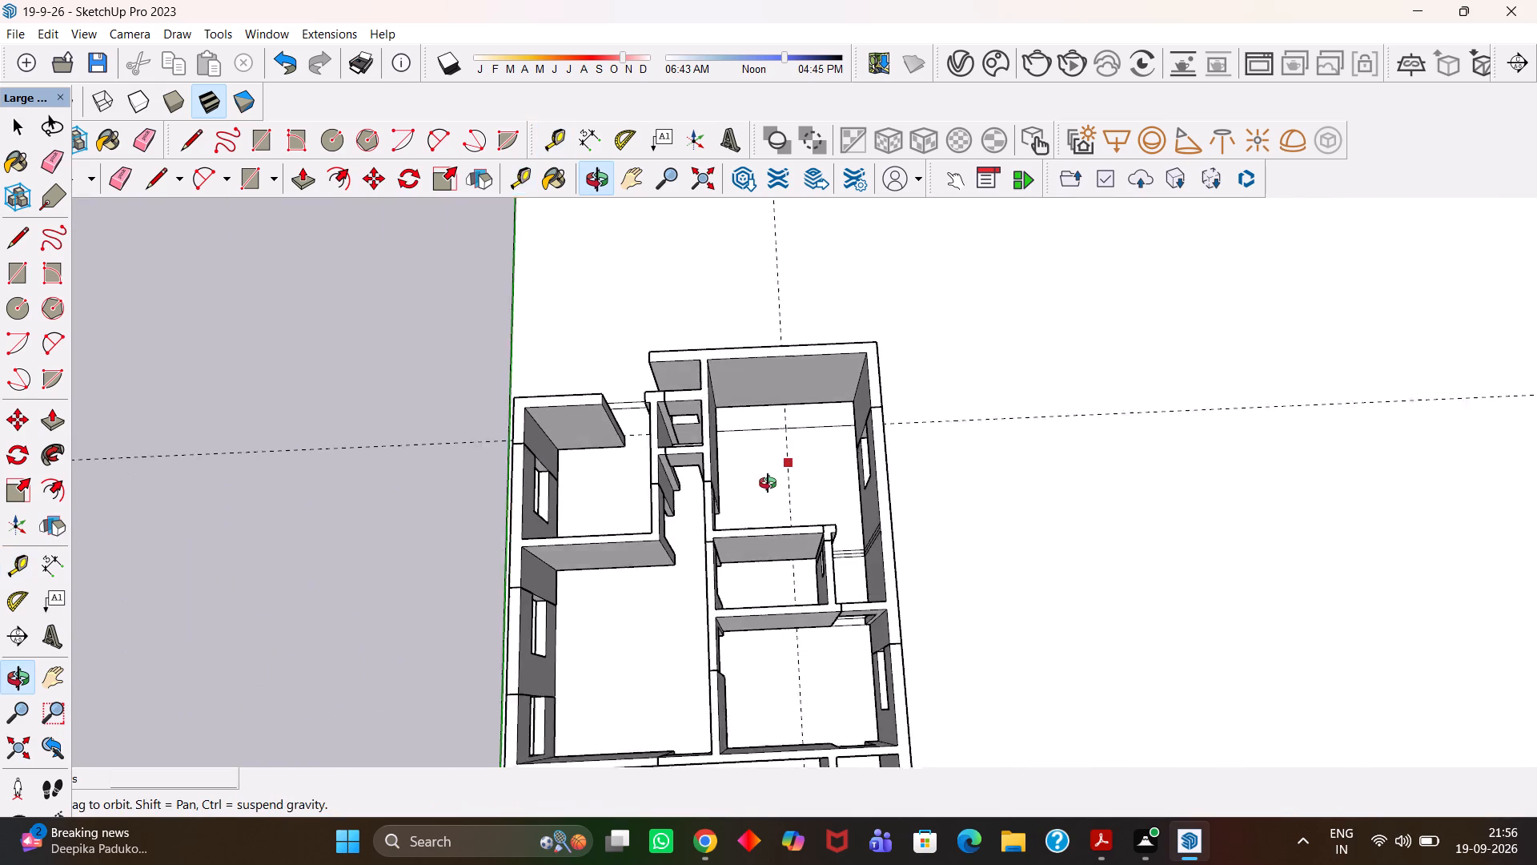
pyautogui.moveTo(768, 483); pyautogui.dragTo(765, 484, button='middle')
# Examine the middle rooms, the passage and the rear corner room with its marked floor strip from above.
pyautogui.scroll(1, 765, 484)
pyautogui.press('h')
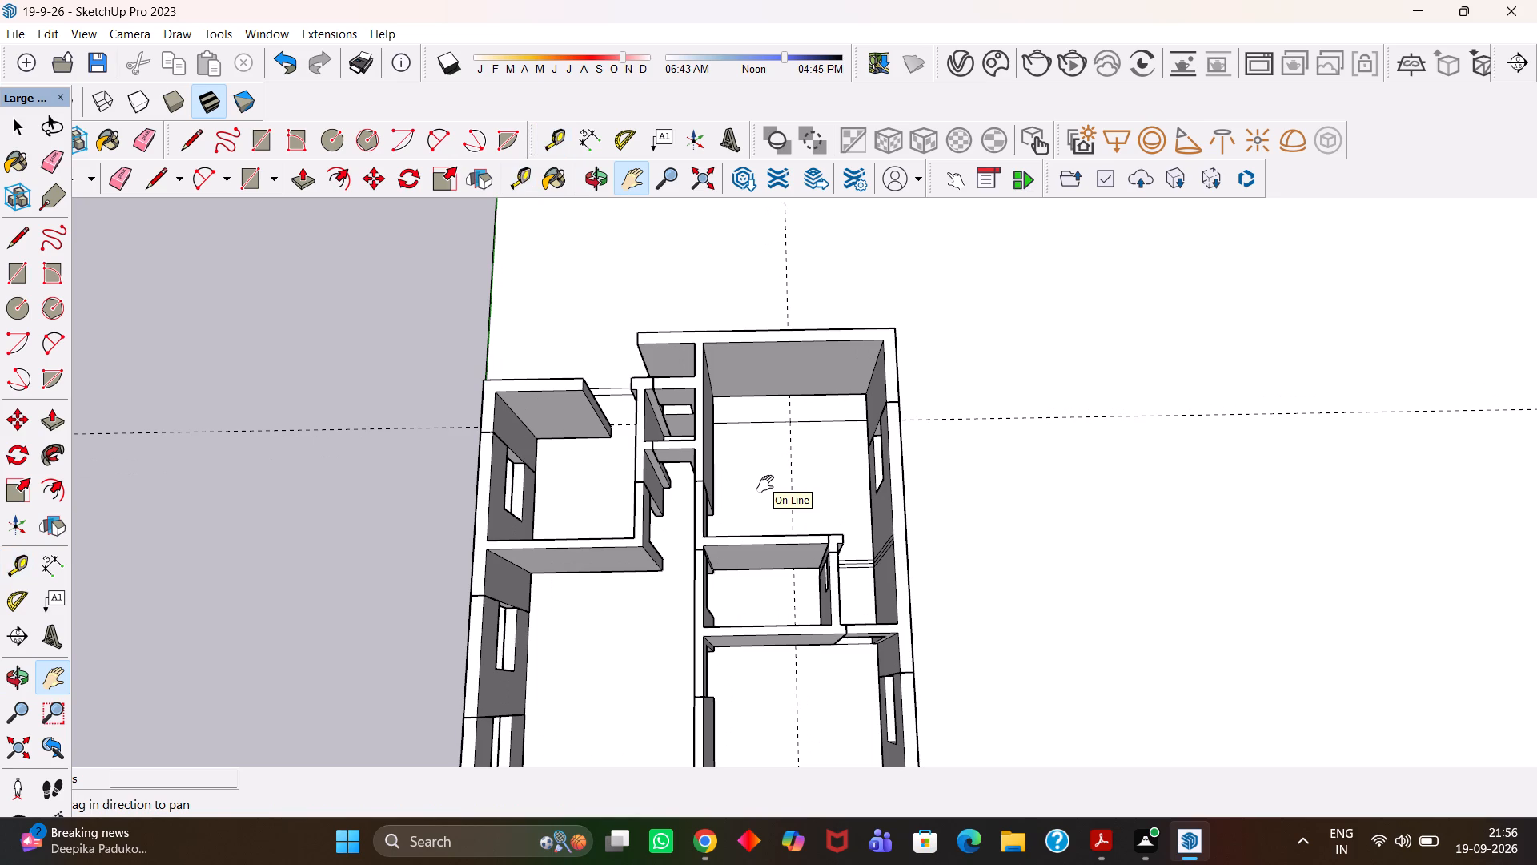
pyautogui.press('Return')
pyautogui.moveTo(767, 514); pyautogui.dragTo(790, 447)
pyautogui.scroll(-6, 791, 445)
pyautogui.scroll(1, 768, 484)
pyautogui.moveTo(762, 493); pyautogui.dragTo(756, 521, button='middle')
pyautogui.scroll(3, 756, 521)
pyautogui.scroll(-5, 756, 521)
pyautogui.moveTo(720, 536); pyautogui.dragTo(731, 537, button='middle')
pyautogui.scroll(8, 733, 537)
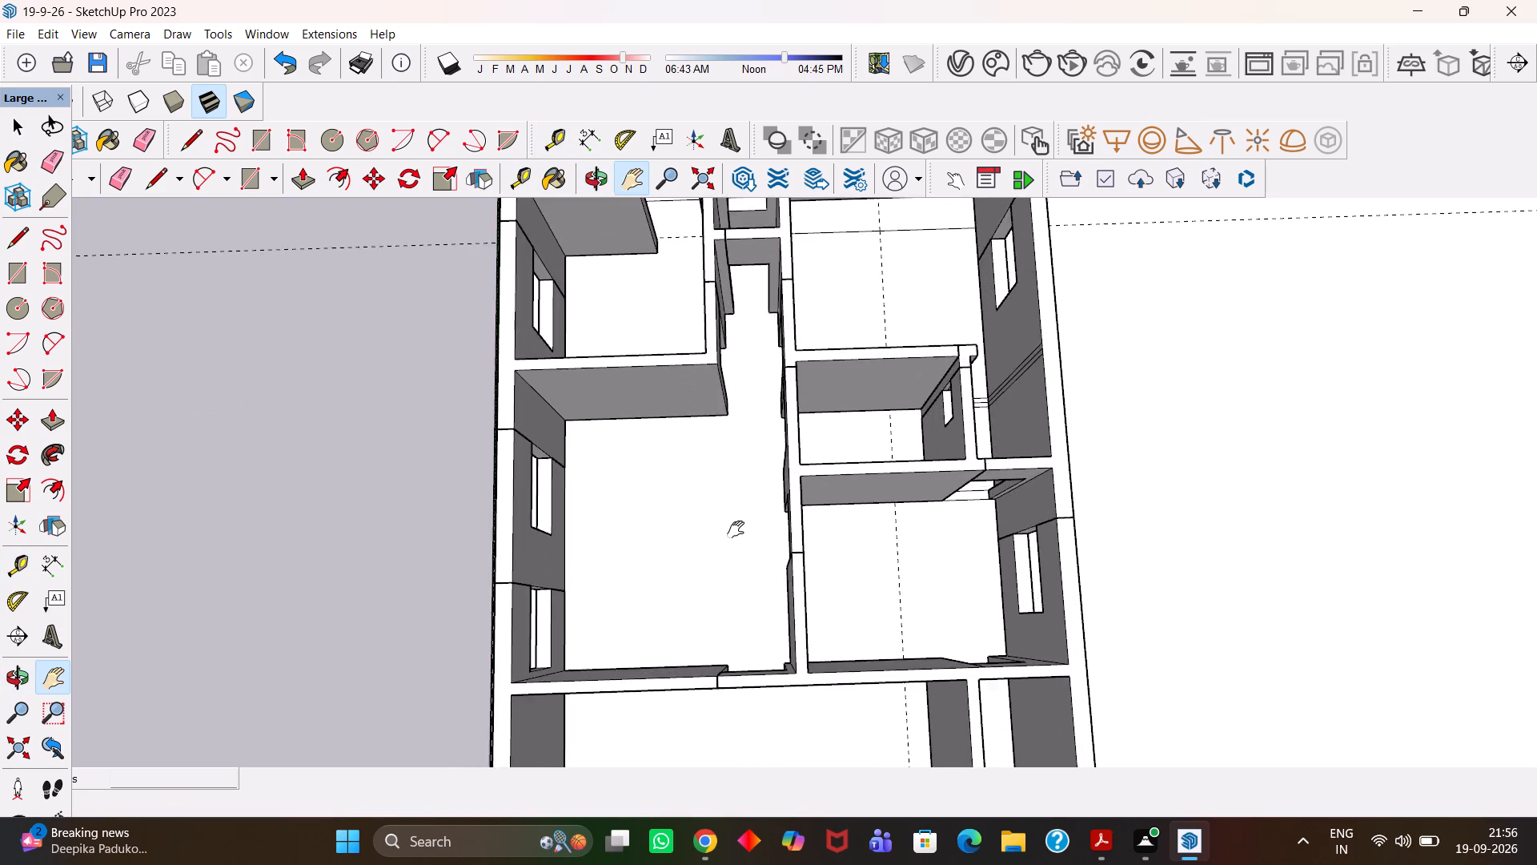
pyautogui.scroll(-5, 736, 529)
pyautogui.moveTo(805, 458); pyautogui.dragTo(807, 503)
pyautogui.scroll(10, 859, 432)
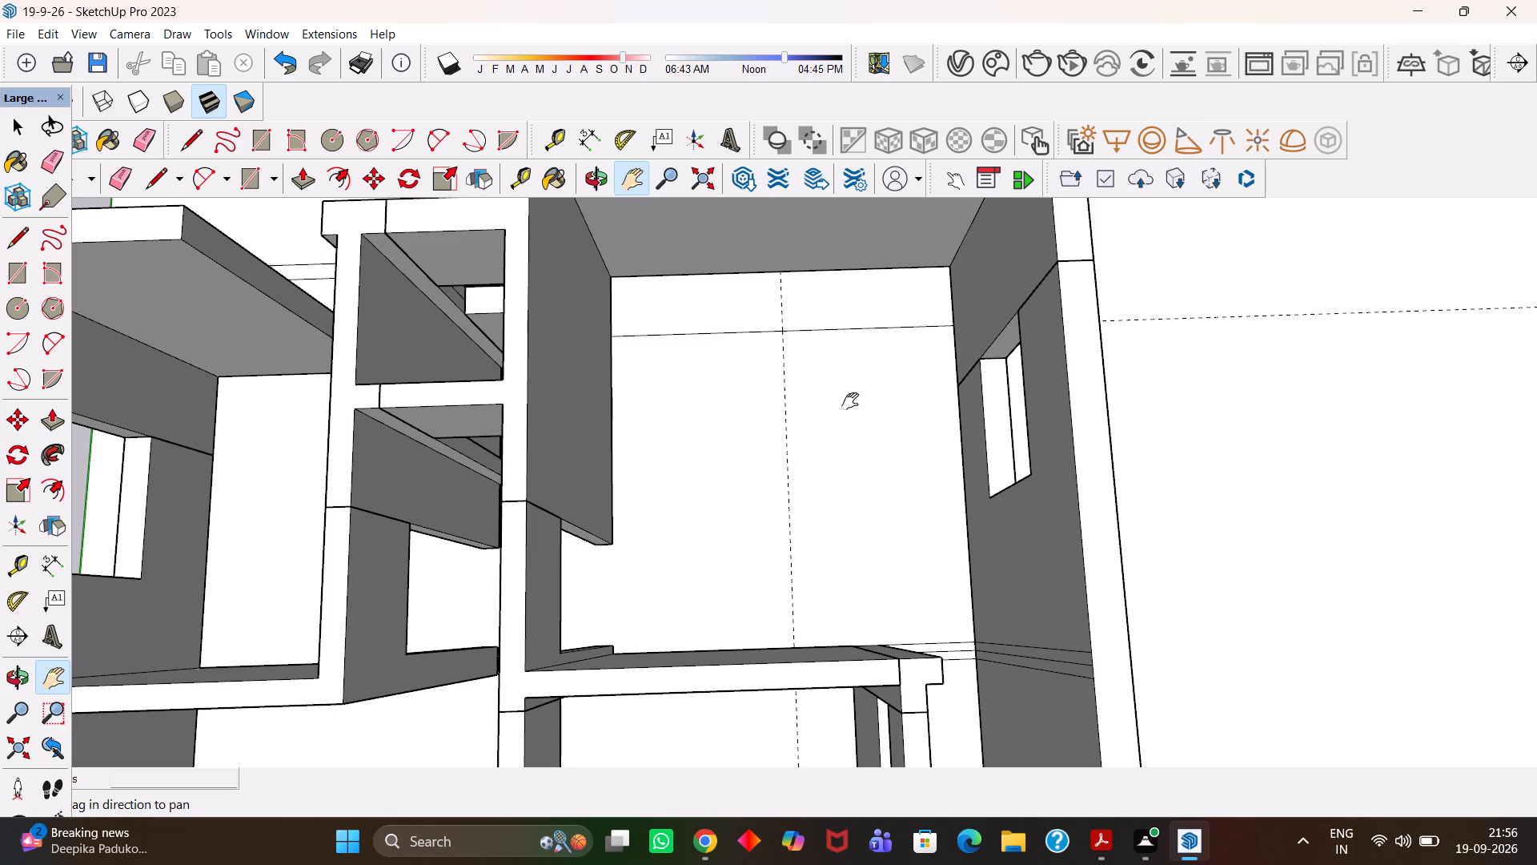
pyautogui.press('h')
pyautogui.scroll(-5, 857, 342)
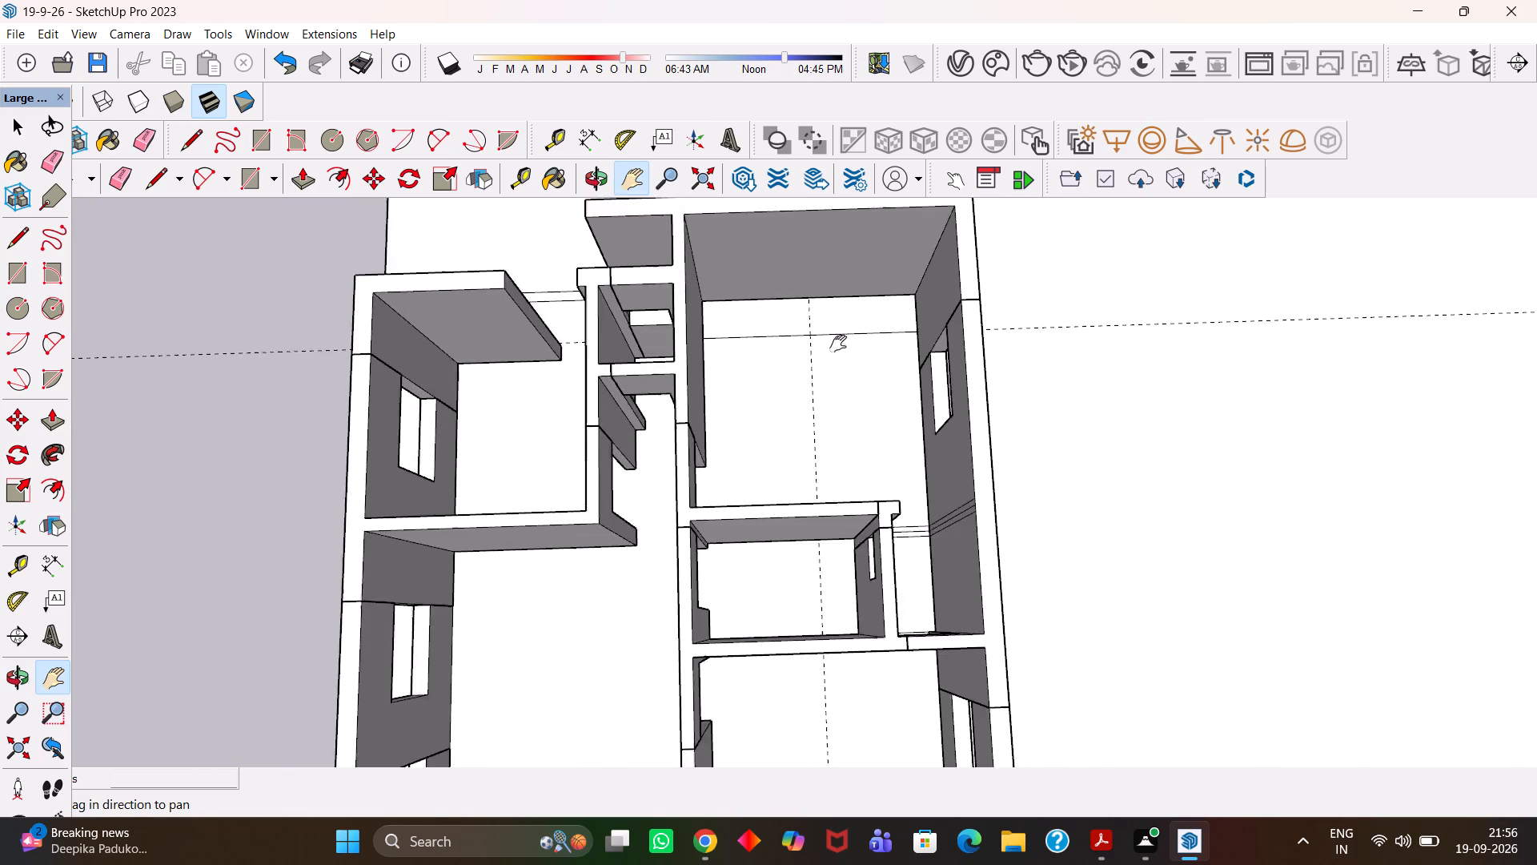
# Move the 11' by 2' floor face out of the rear corner room to the open ground beside the house, about 32' away.
pyautogui.scroll(-4, 838, 344)
pyautogui.moveTo(816, 364); pyautogui.dragTo(880, 404)
pyautogui.scroll(3, 893, 408)
pyautogui.press('space')
pyautogui.click(927, 359)
pyautogui.scroll(-4, 927, 359)
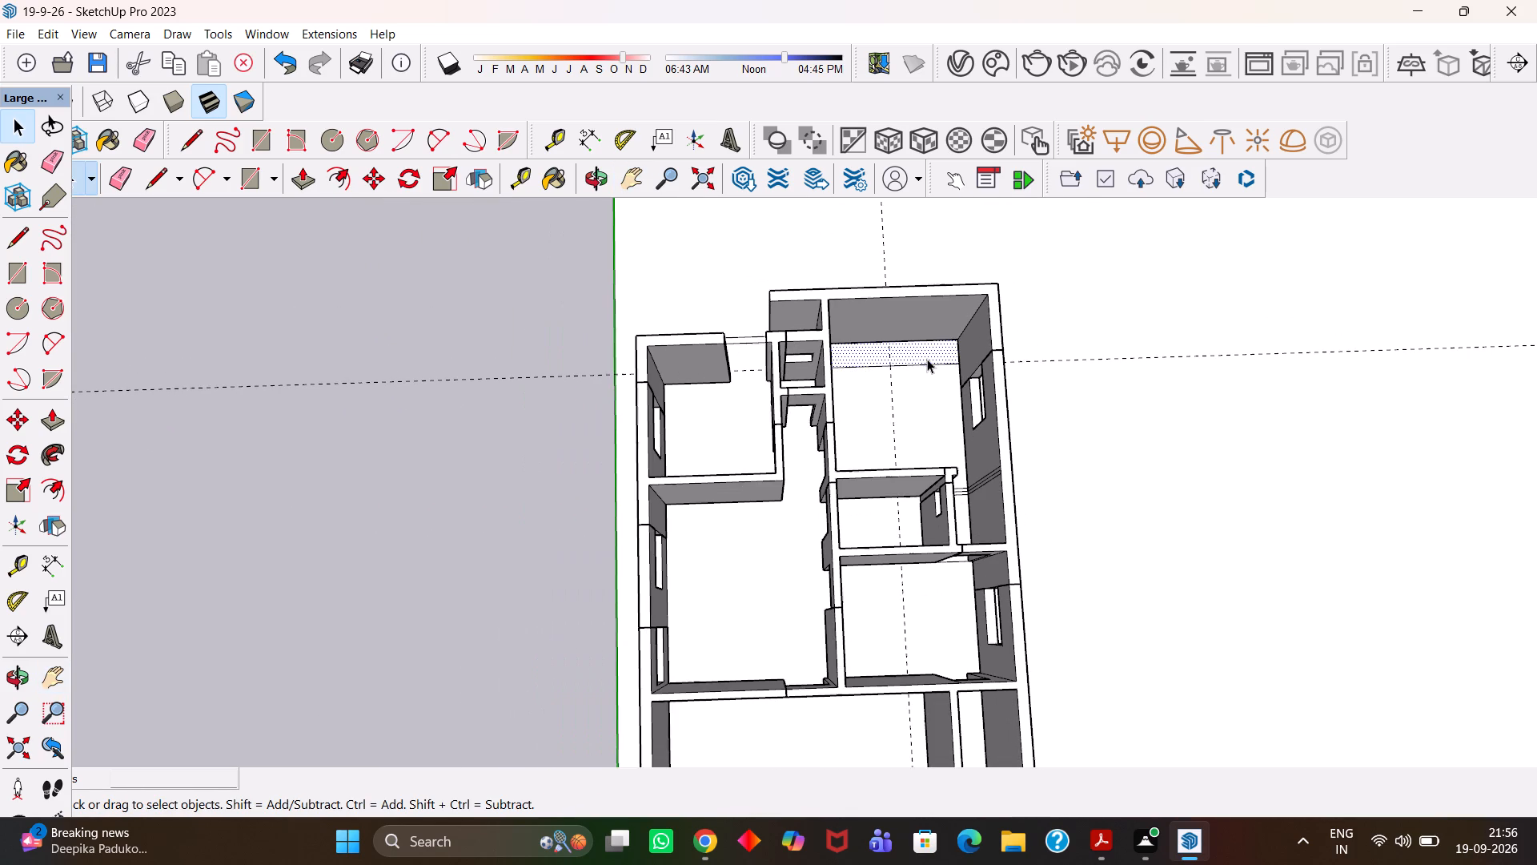
pyautogui.press('m')
pyautogui.click(927, 359)
pyautogui.click(540, 488)
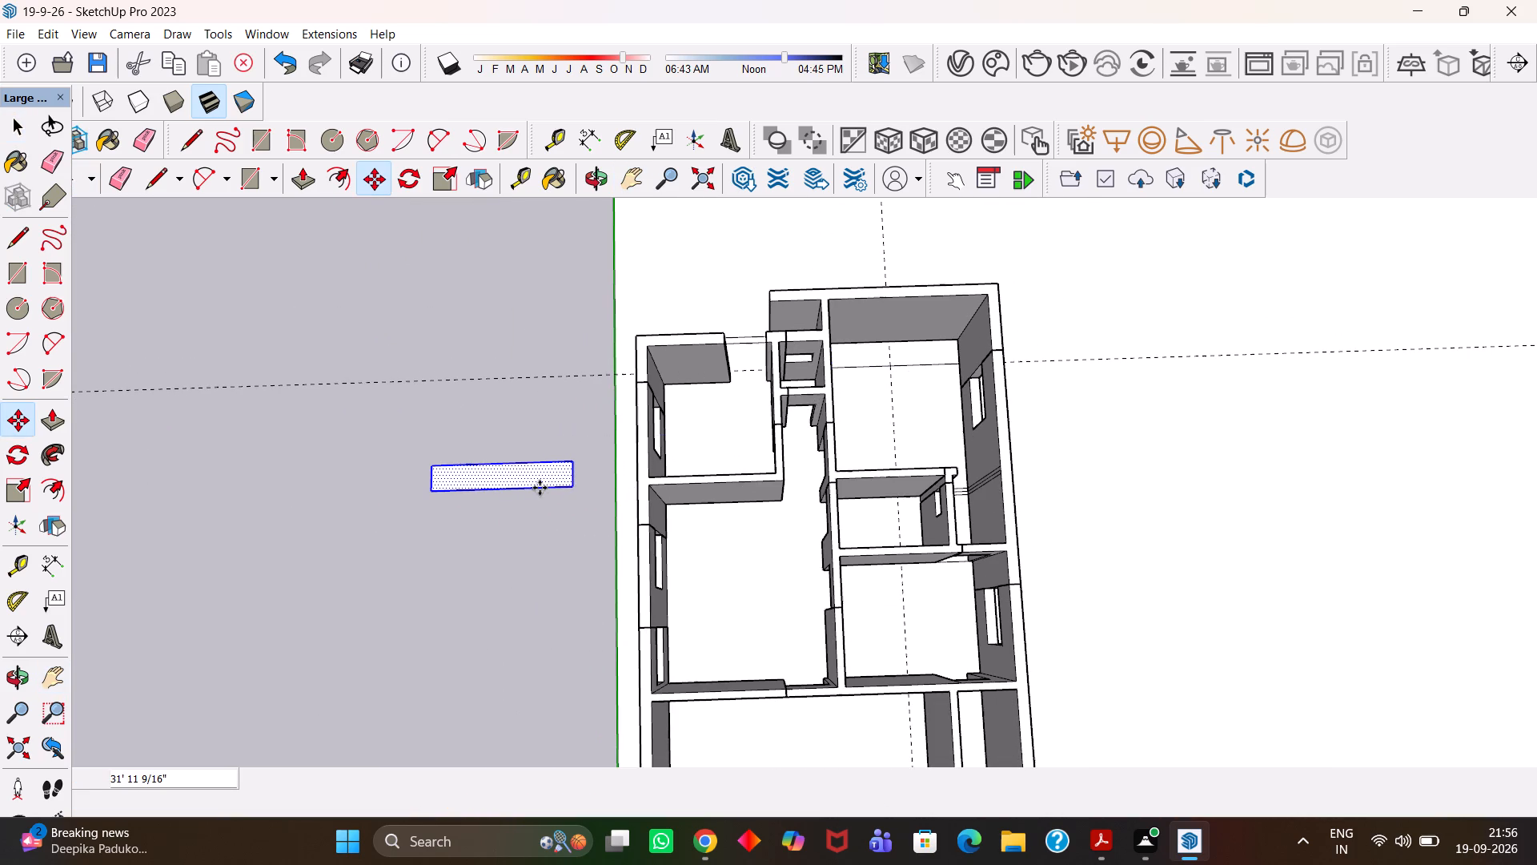
# Extrude the moved rectangle upward by 7' into a solid block.
pyautogui.press('p')
pyautogui.scroll(2, 539, 488)
pyautogui.click(539, 488)
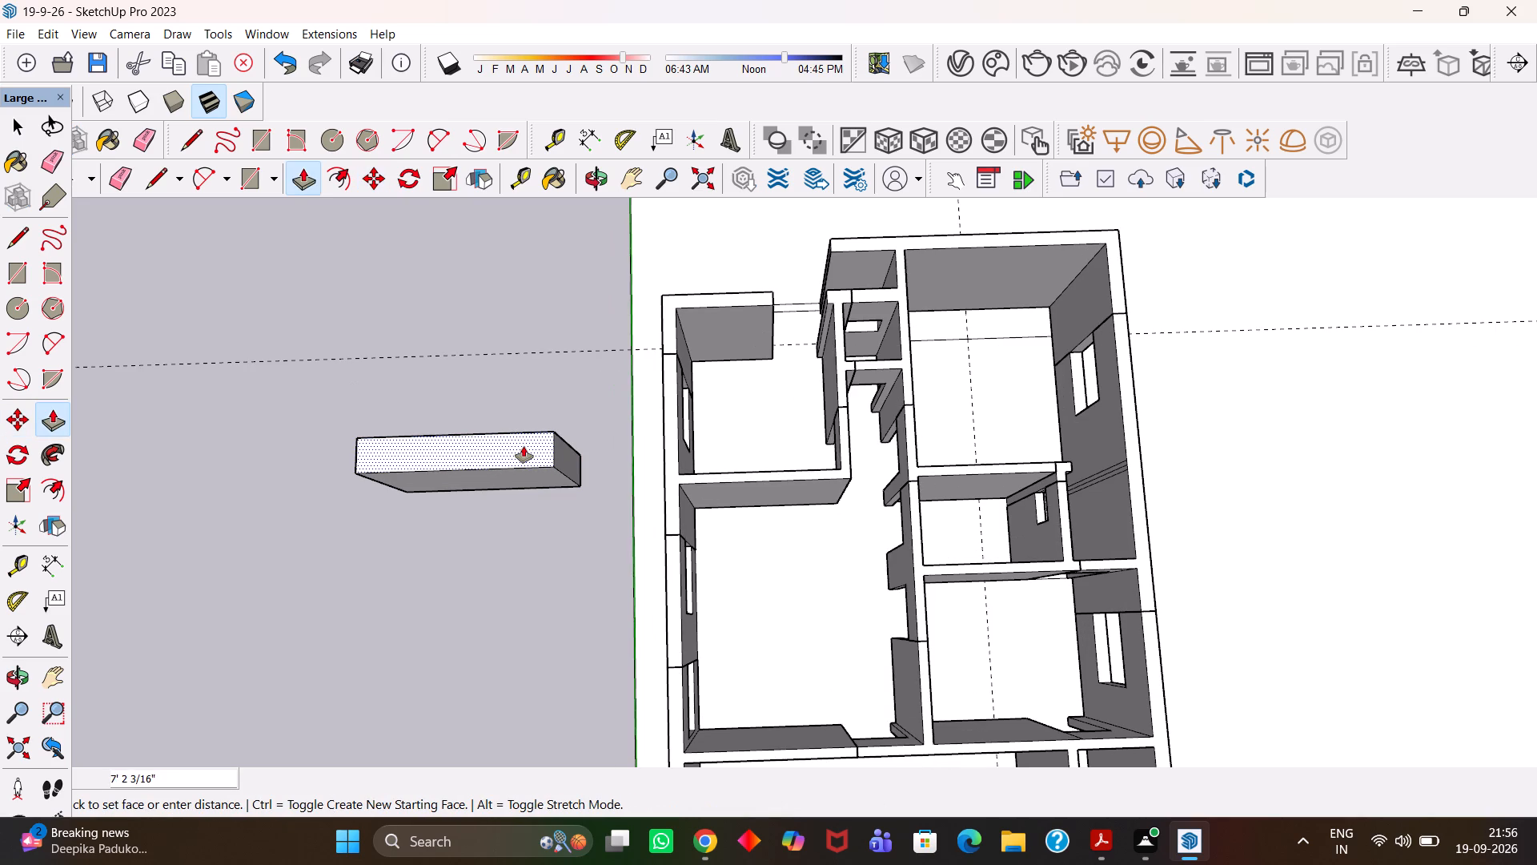
pyautogui.write("7'")
pyautogui.press('Return')
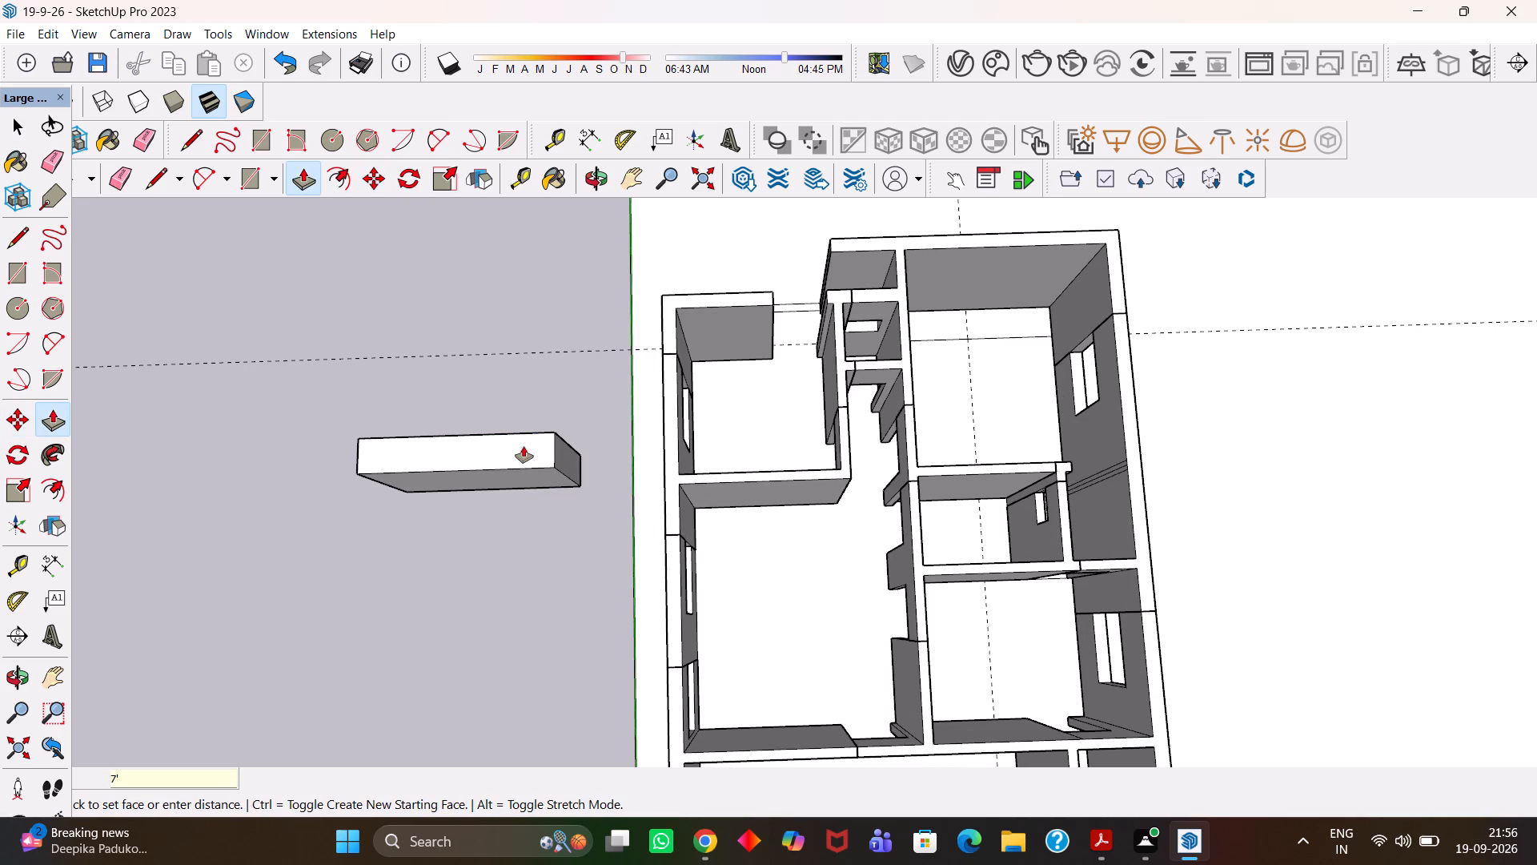
# Place a horizontal guide on the block's long front face, 4" above its bottom edge.
pyautogui.scroll(8, 510, 511)
pyautogui.press('h')
pyautogui.moveTo(488, 497); pyautogui.dragTo(726, 501)
pyautogui.scroll(3, 665, 508)
pyautogui.moveTo(664, 505); pyautogui.dragTo(650, 388, button='middle')
pyautogui.scroll(2, 650, 388)
pyautogui.moveTo(641, 449); pyautogui.dragTo(692, 448, button='middle')
pyautogui.scroll(1, 692, 448)
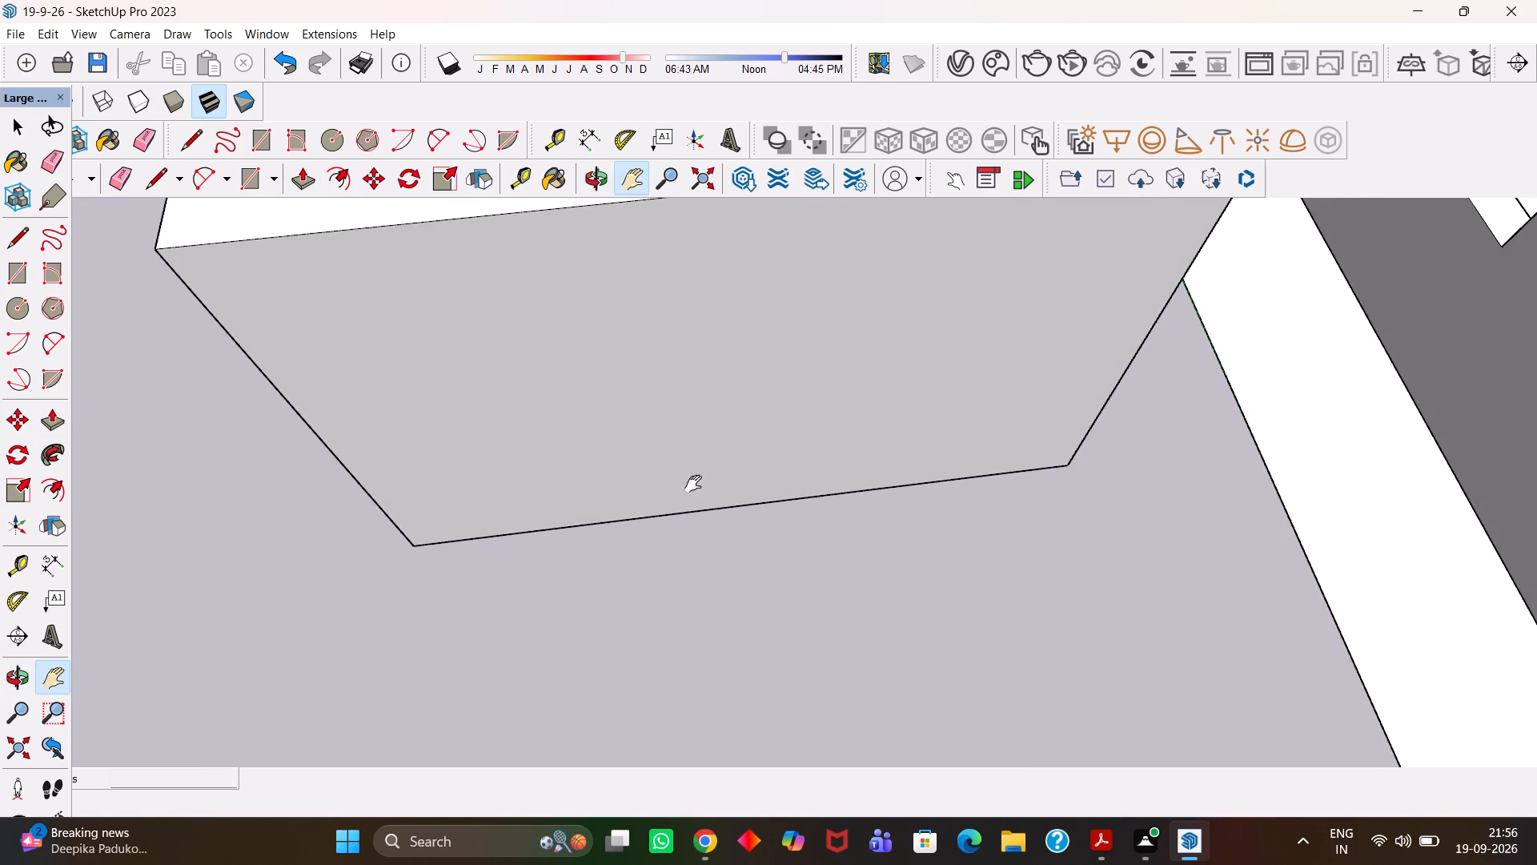
pyautogui.scroll(2, 705, 498)
pyautogui.press('t')
pyautogui.click(722, 512)
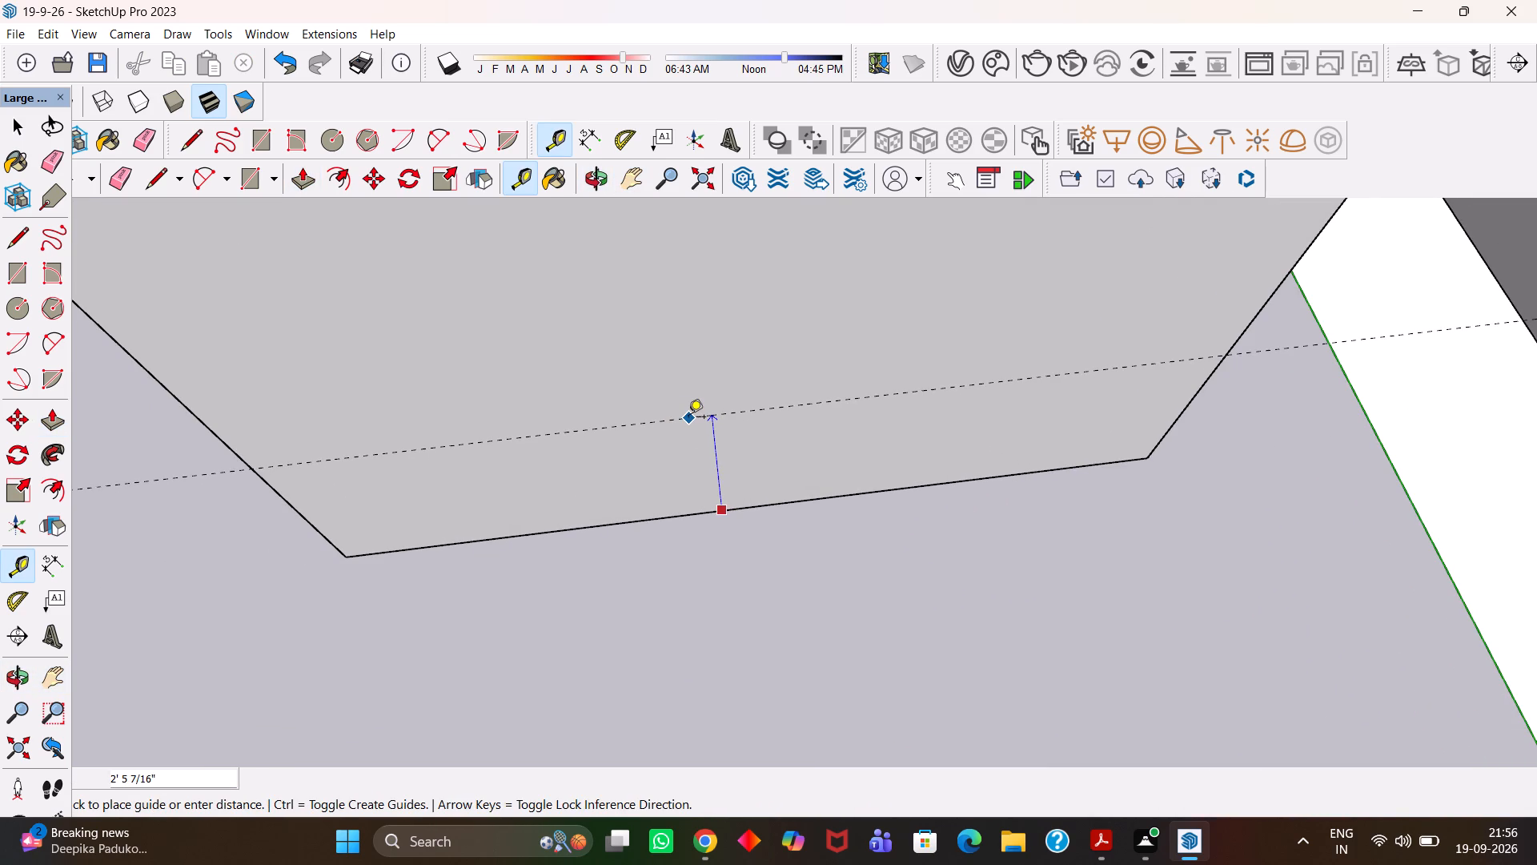
pyautogui.write('4"')
pyautogui.press('Return')
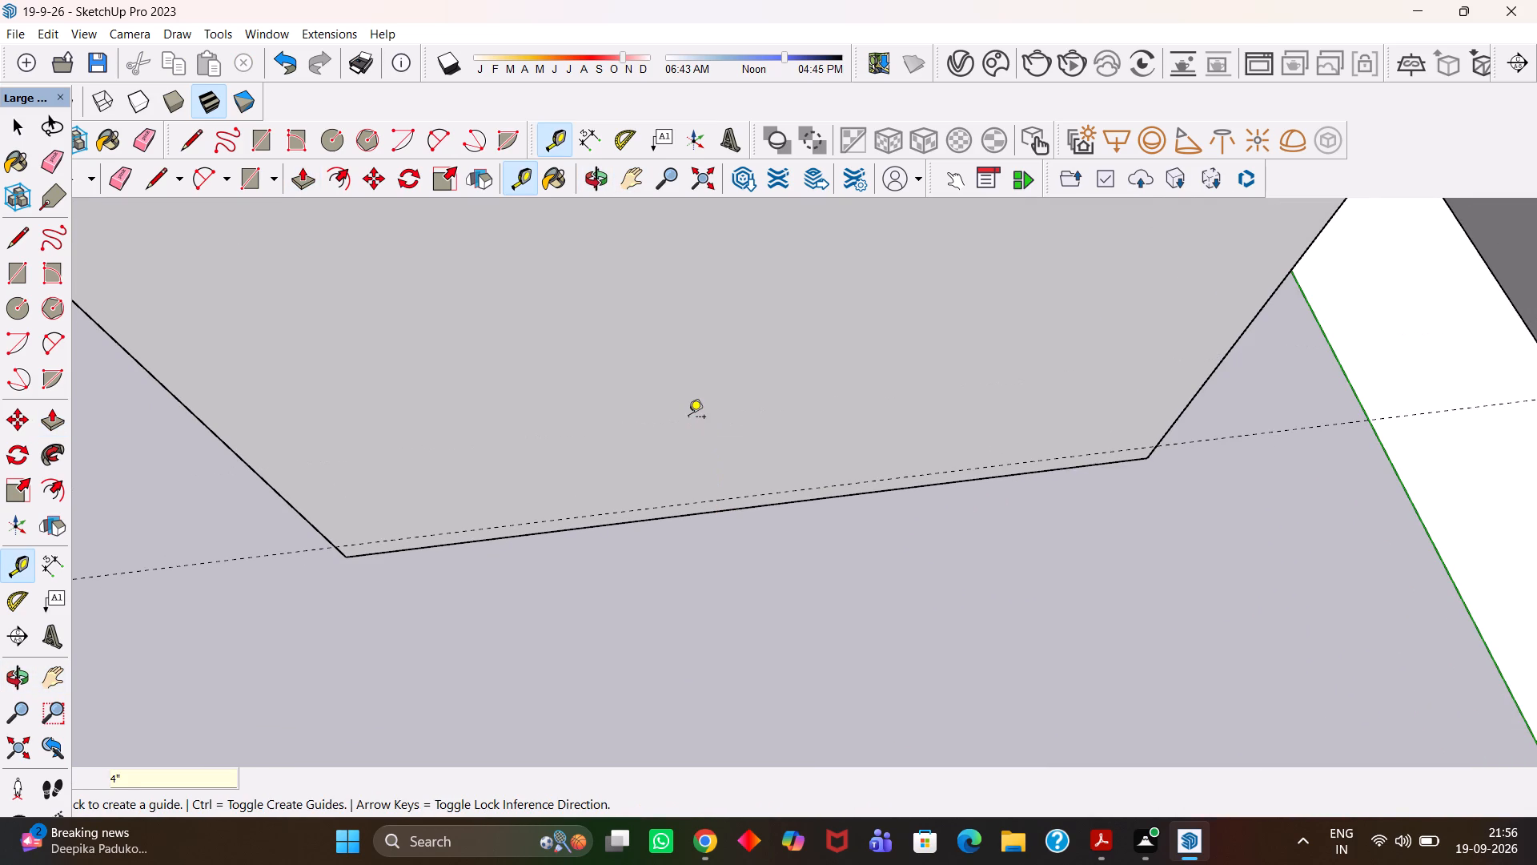
# Copy the bottom edge of the block's long front face up 4" onto the guide.
pyautogui.scroll(7, 688, 418)
pyautogui.press('h')
pyautogui.moveTo(503, 413); pyautogui.dragTo(773, 360)
pyautogui.scroll(-5, 839, 378)
pyautogui.scroll(1, 600, 465)
pyautogui.moveTo(642, 452); pyautogui.dragTo(711, 403, button='middle')
pyautogui.scroll(-1, 711, 403)
pyautogui.moveTo(676, 446); pyautogui.dragTo(720, 424)
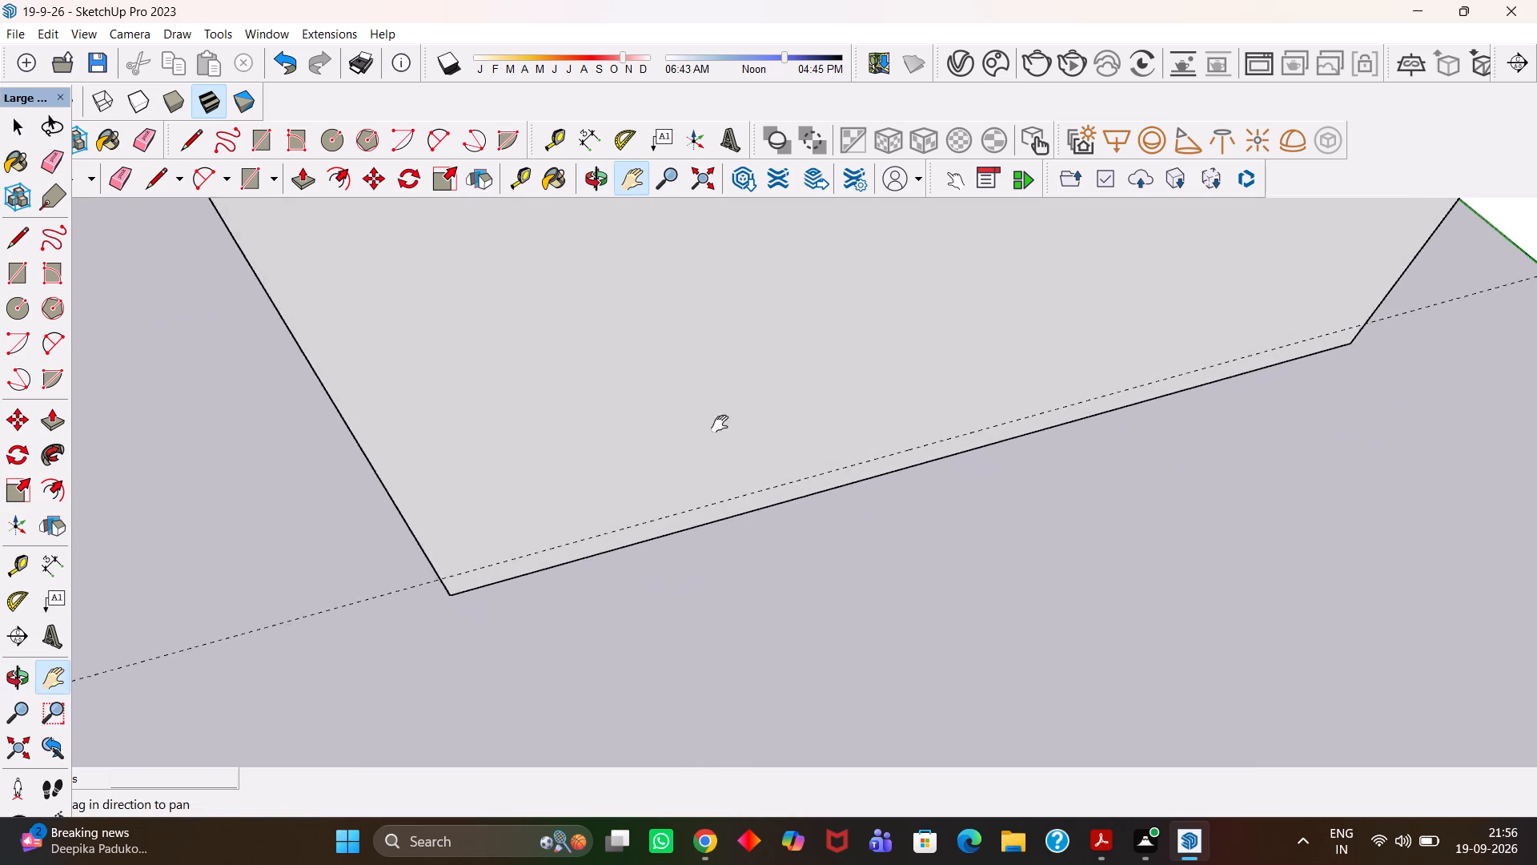
pyautogui.moveTo(720, 424); pyautogui.dragTo(784, 399)
pyautogui.scroll(3, 590, 455)
pyautogui.moveTo(554, 481); pyautogui.dragTo(647, 461, button='middle')
pyautogui.scroll(1, 647, 461)
pyautogui.moveTo(579, 508); pyautogui.dragTo(742, 399)
pyautogui.moveTo(705, 485); pyautogui.dragTo(718, 473, button='middle')
pyautogui.scroll(3, 705, 485)
pyautogui.press('space')
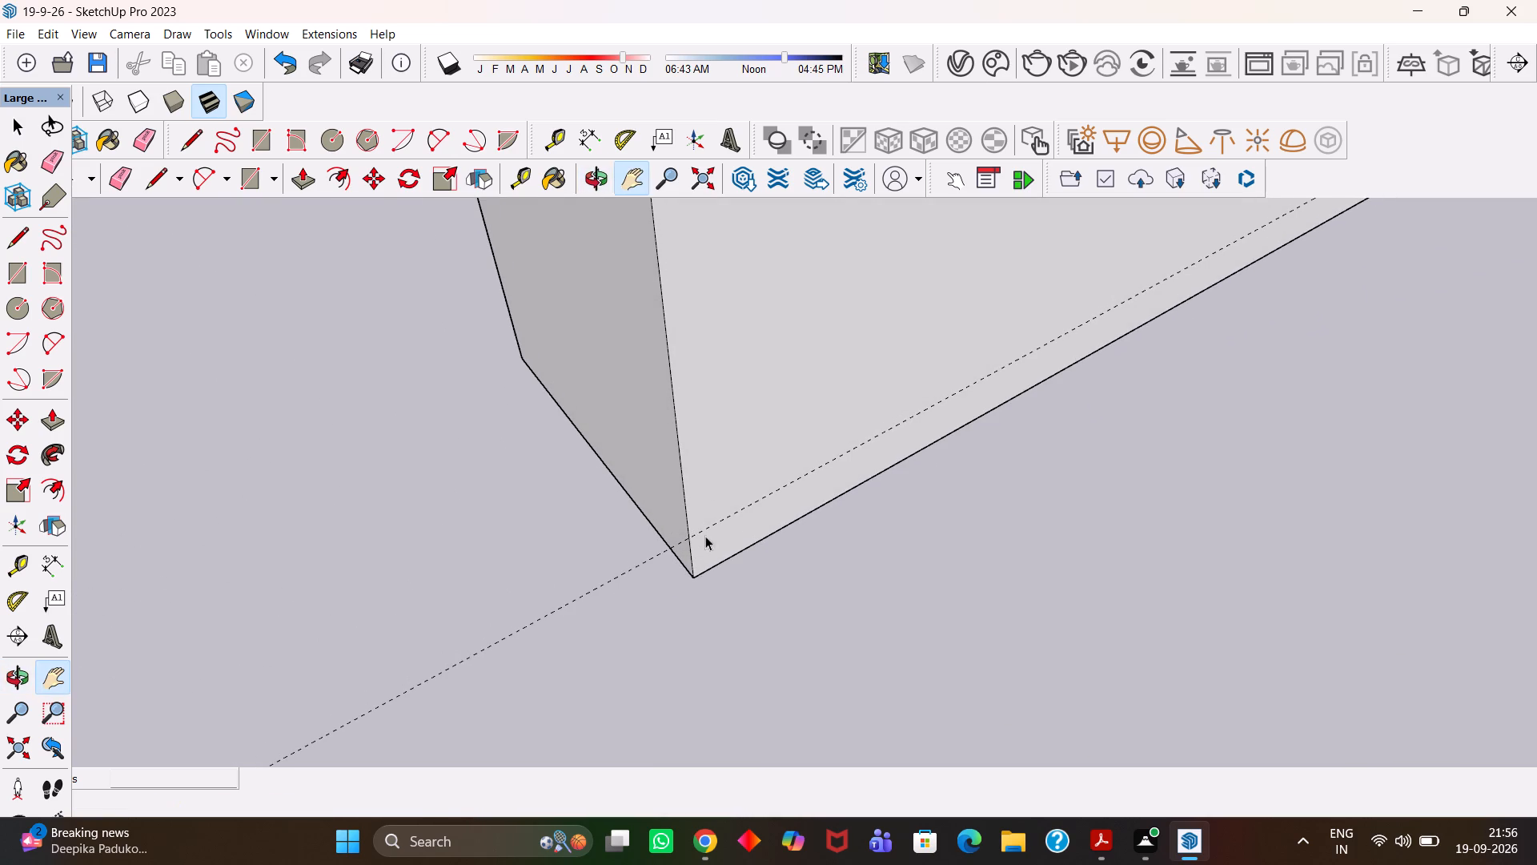
pyautogui.click(700, 576)
pyautogui.scroll(2, 701, 575)
pyautogui.press('m')
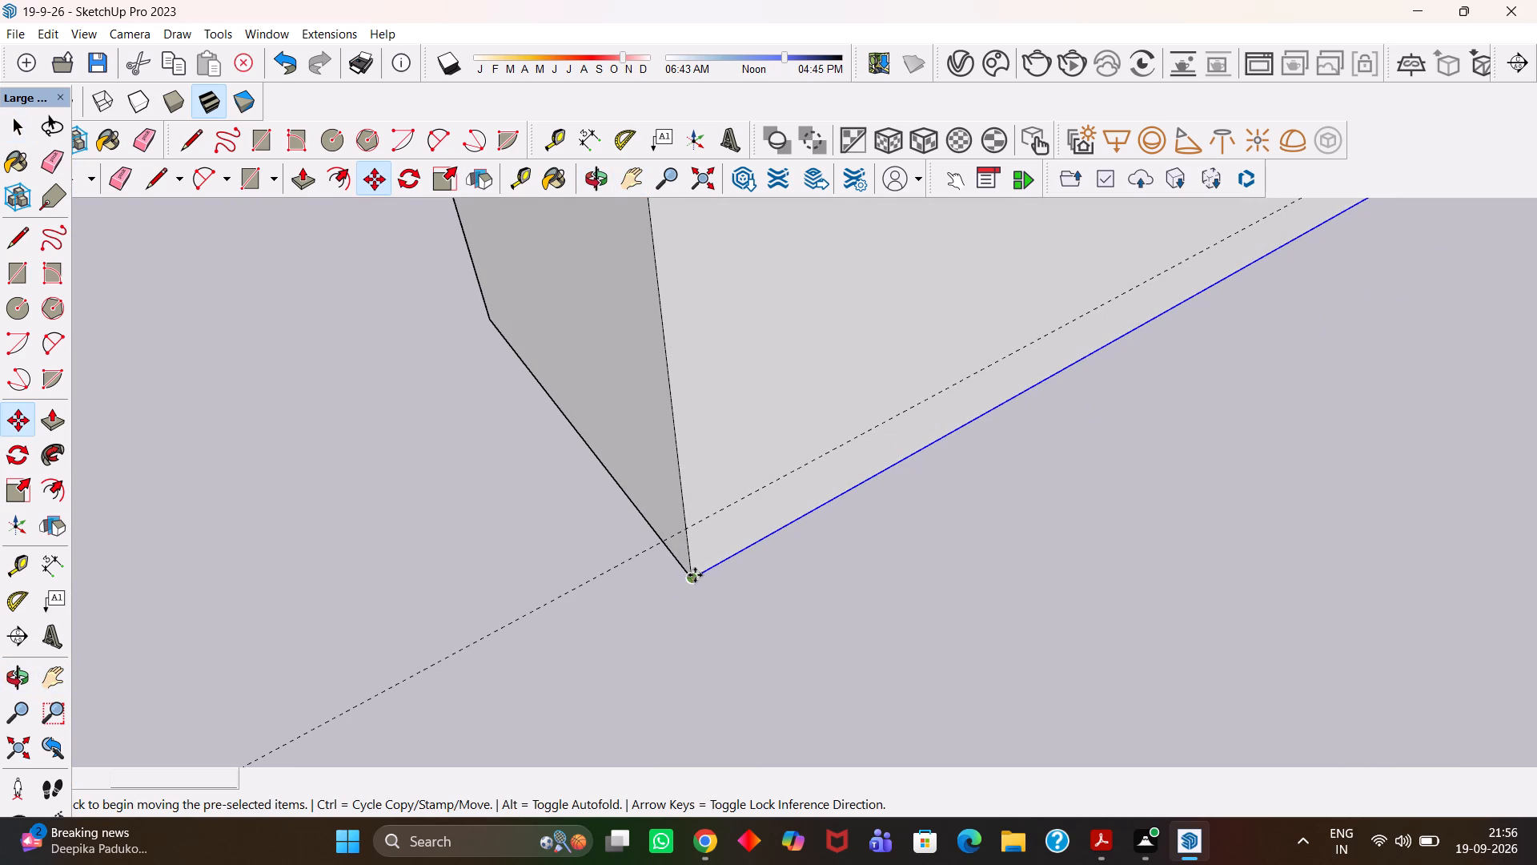
pyautogui.click(692, 575)
pyautogui.click(685, 530)
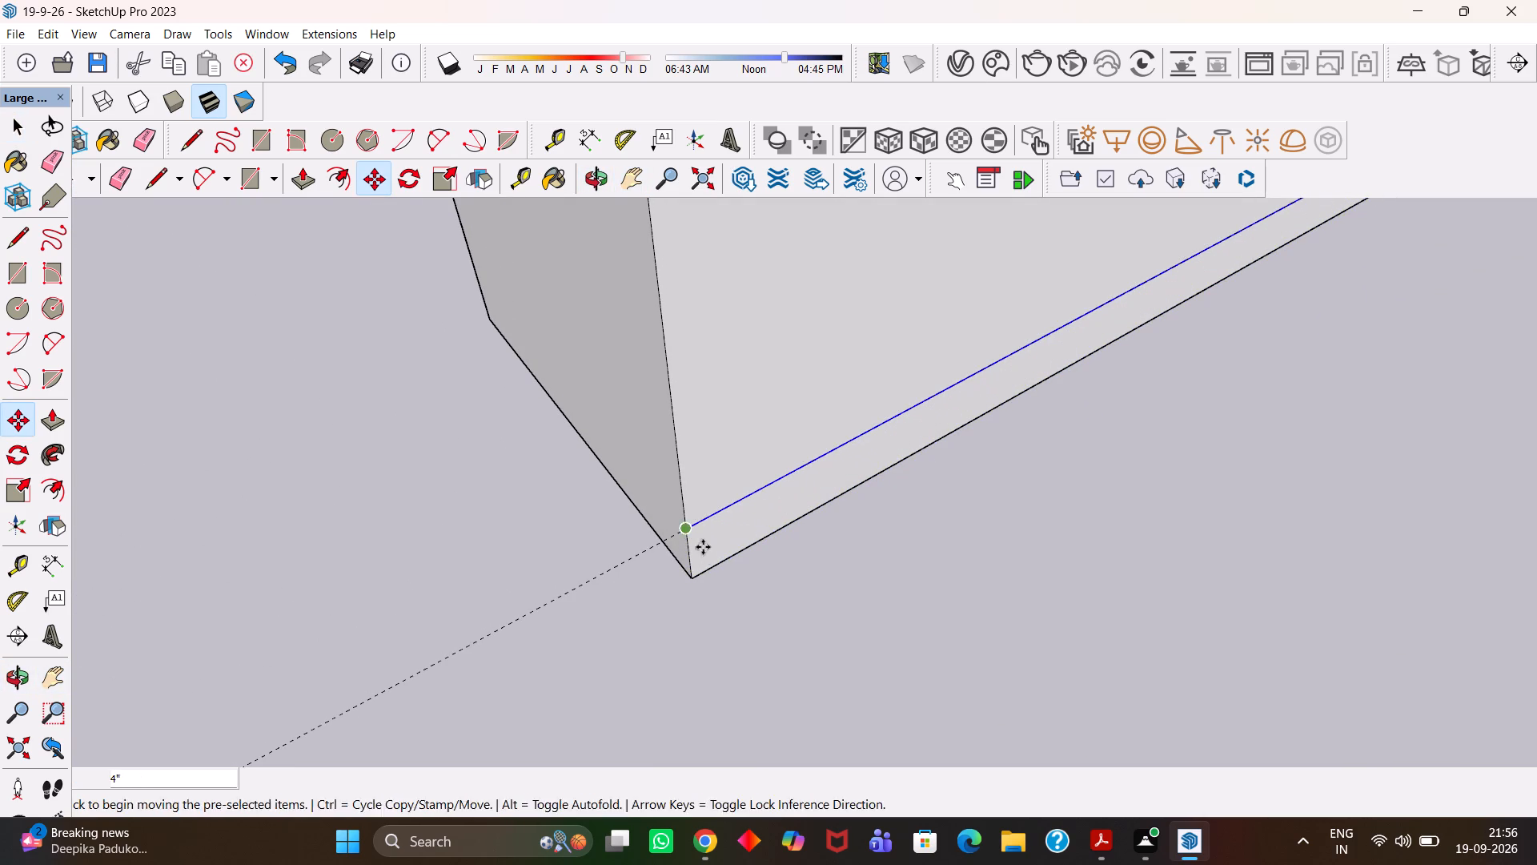
# Push the 4" strip along the bottom of the front face inward by 50 mm to form a recessed base.
pyautogui.press('space')
pyautogui.click(710, 549)
pyautogui.scroll(3, 710, 549)
pyautogui.press('p')
pyautogui.click(710, 549)
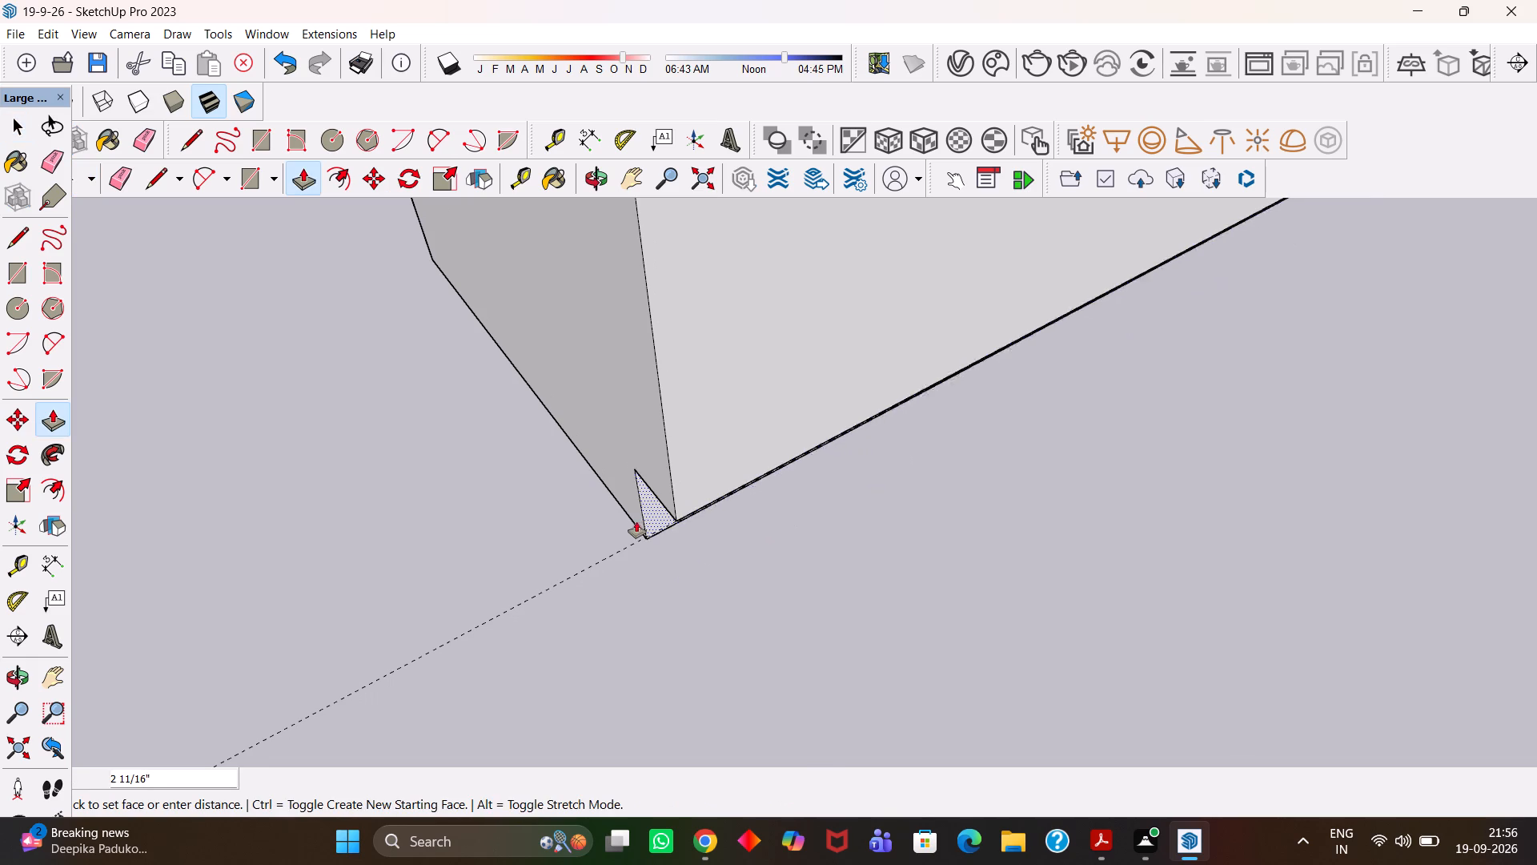
pyautogui.write('50mm')
pyautogui.press('Return')
# Erase the guide running along the base of the block's front face.
pyautogui.press('h')
pyautogui.scroll(-12, 694, 496)
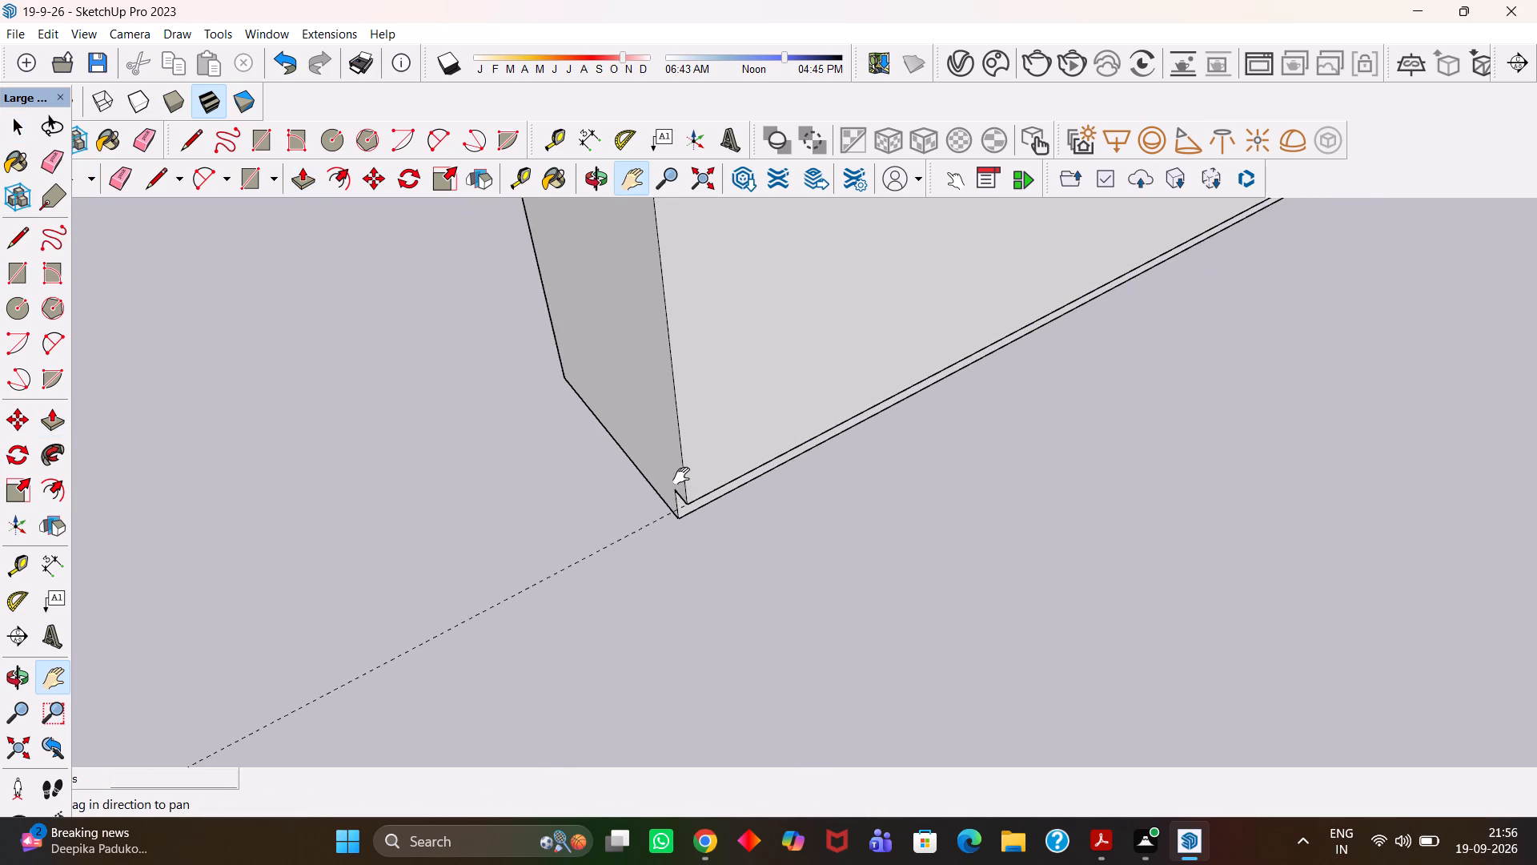
pyautogui.scroll(-4, 681, 476)
pyautogui.scroll(1, 907, 476)
pyautogui.scroll(-10, 900, 476)
pyautogui.moveTo(918, 467); pyautogui.dragTo(736, 556, button='middle')
pyautogui.scroll(3, 736, 556)
pyautogui.press('e')
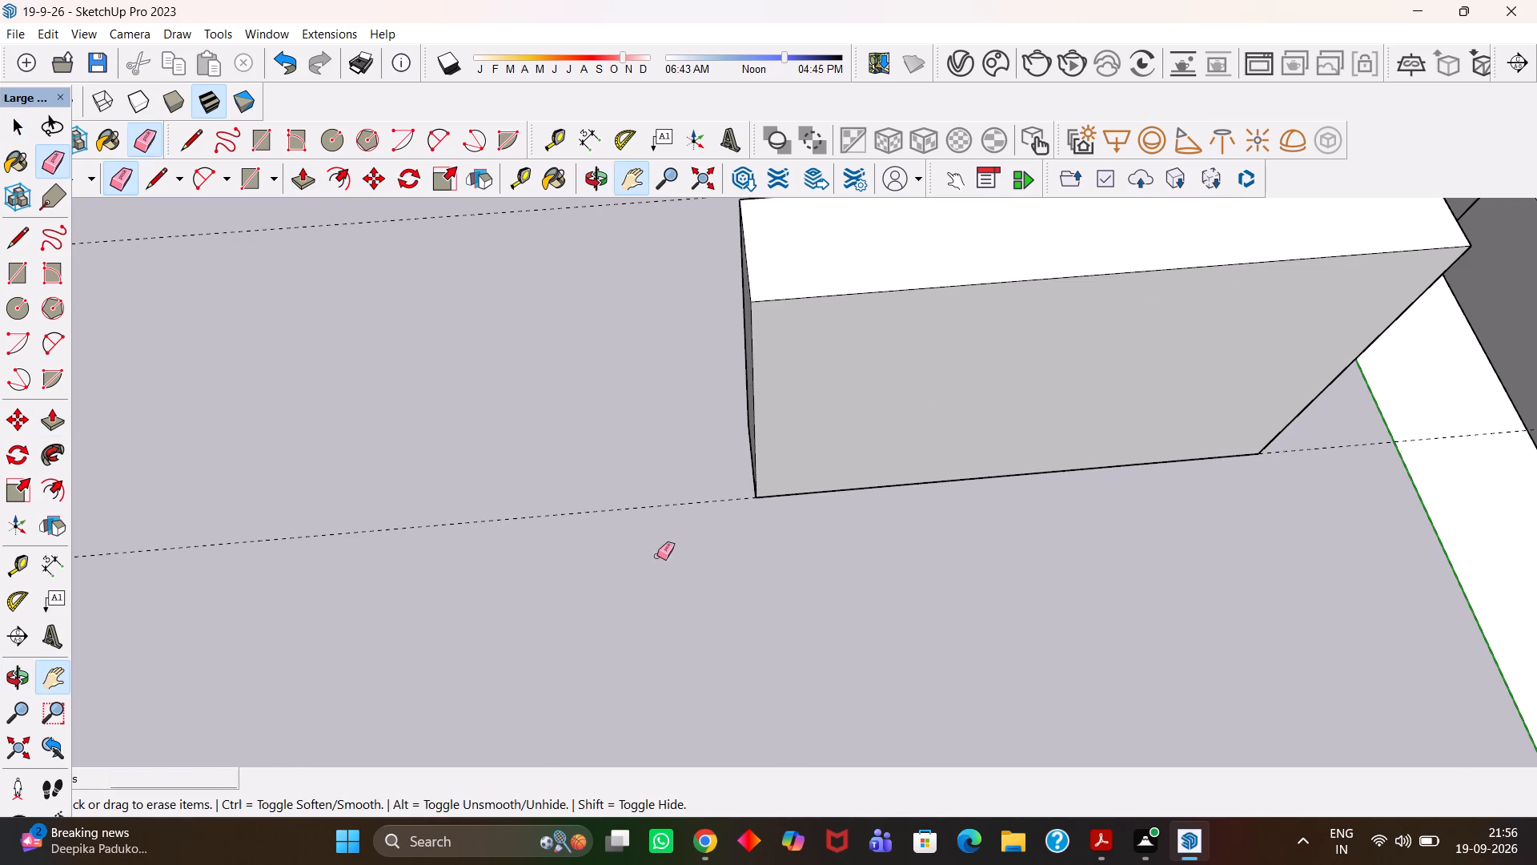
pyautogui.moveTo(641, 556); pyautogui.dragTo(627, 460)
# Select the whole block with its recessed base and make it a group.
pyautogui.scroll(-4, 620, 465)
pyautogui.press('h')
pyautogui.moveTo(888, 505); pyautogui.dragTo(794, 533)
pyautogui.press('space')
pyautogui.scroll(2, 789, 525)
pyautogui.tripleClick(783, 465)
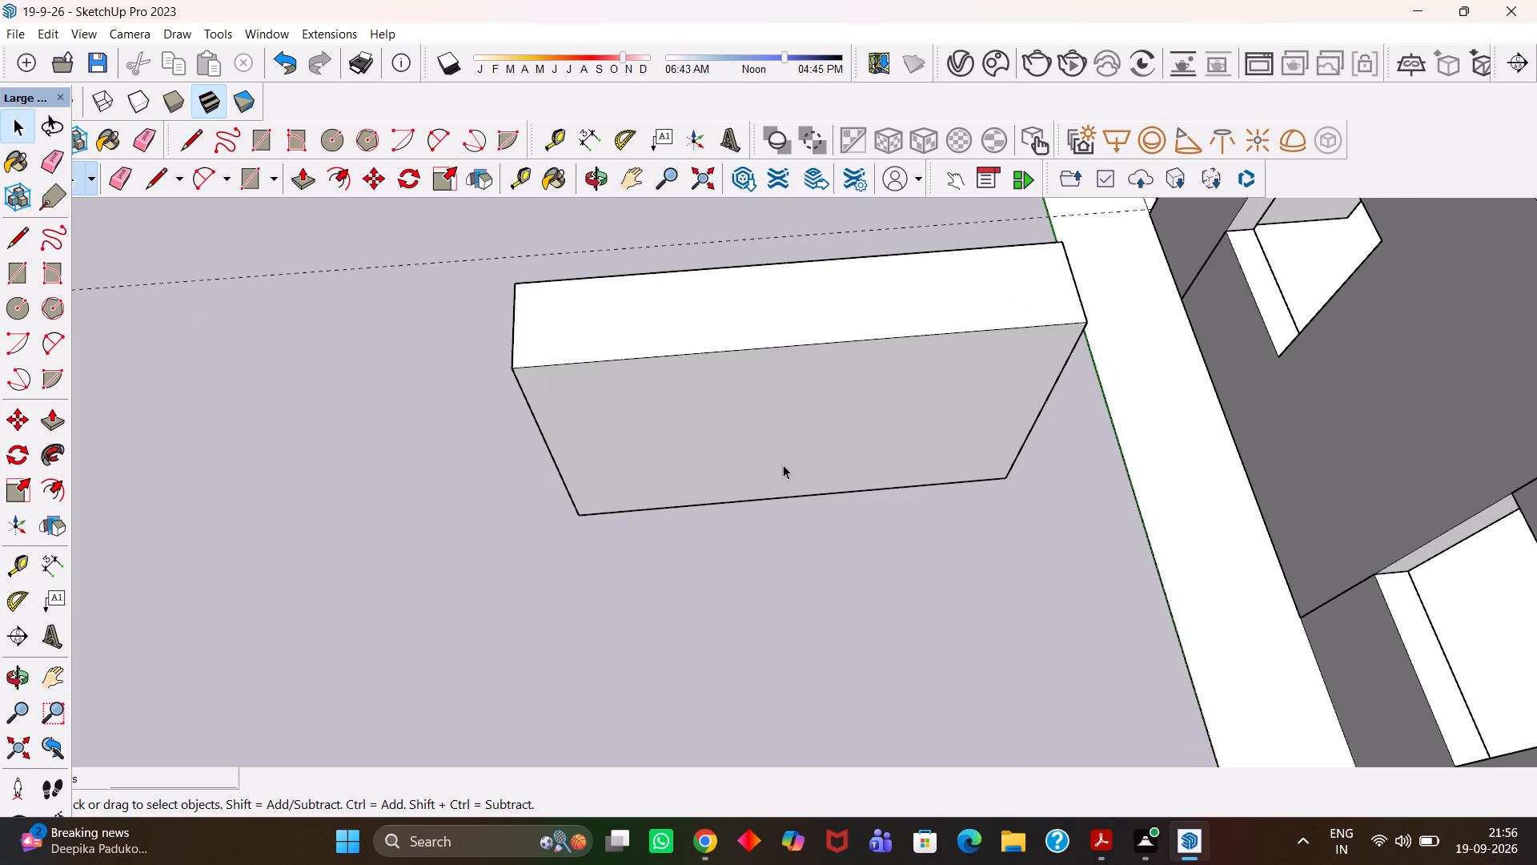
pyautogui.click(783, 465)
pyautogui.tripleClick(783, 465)
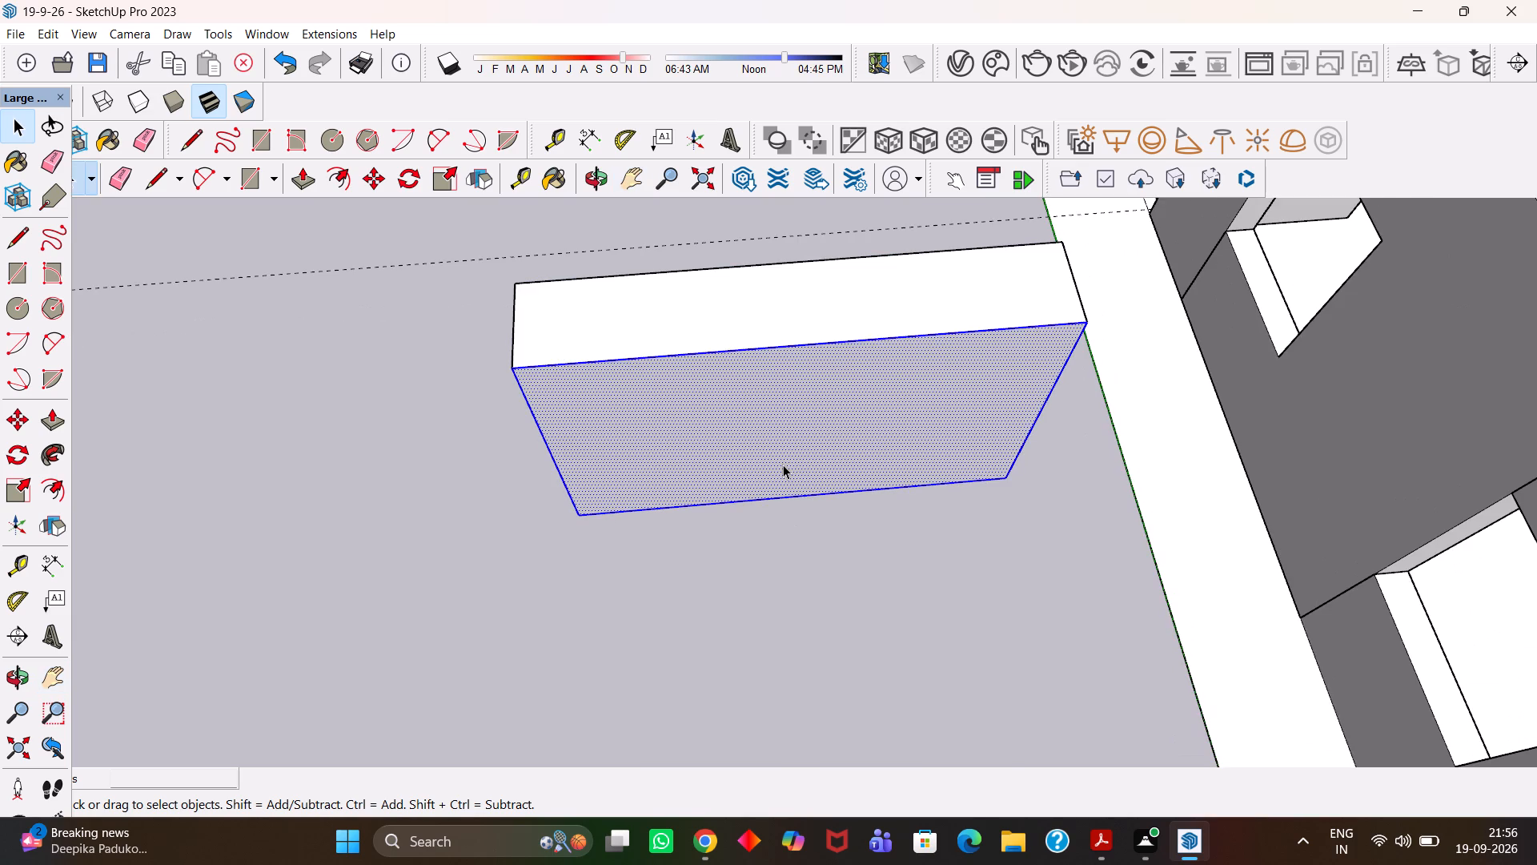
pyautogui.rightClick(783, 465)
pyautogui.click(841, 621)
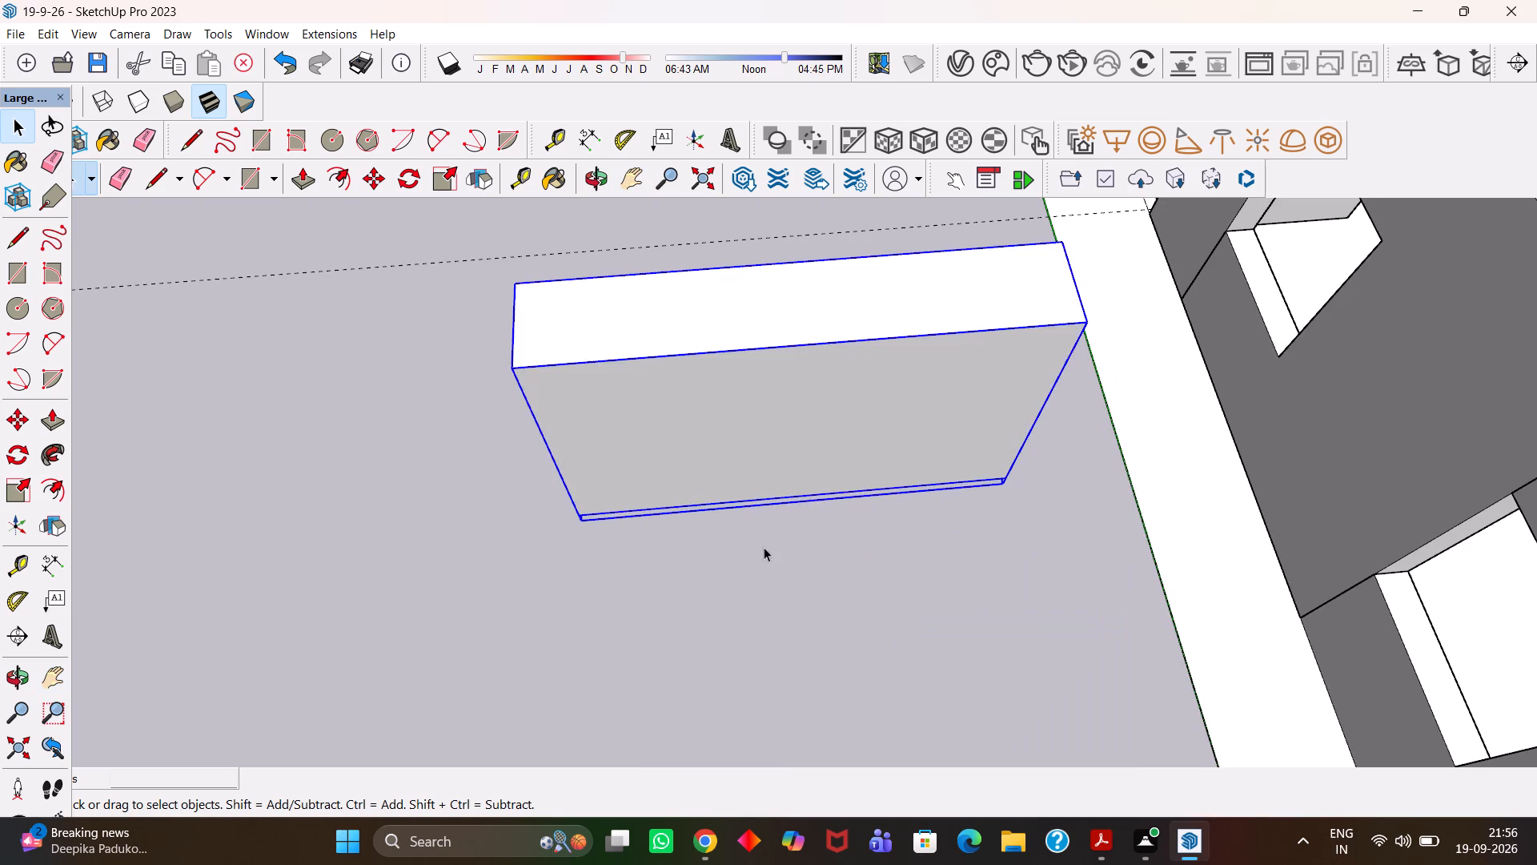
# Open the block group for editing.
pyautogui.moveTo(728, 507); pyautogui.dragTo(718, 453, button='middle')
pyautogui.scroll(3, 718, 453)
pyautogui.press('h')
pyautogui.moveTo(720, 443); pyautogui.dragTo(727, 501)
pyautogui.scroll(-4, 732, 512)
pyautogui.press('space')
pyautogui.doubleClick(736, 485)
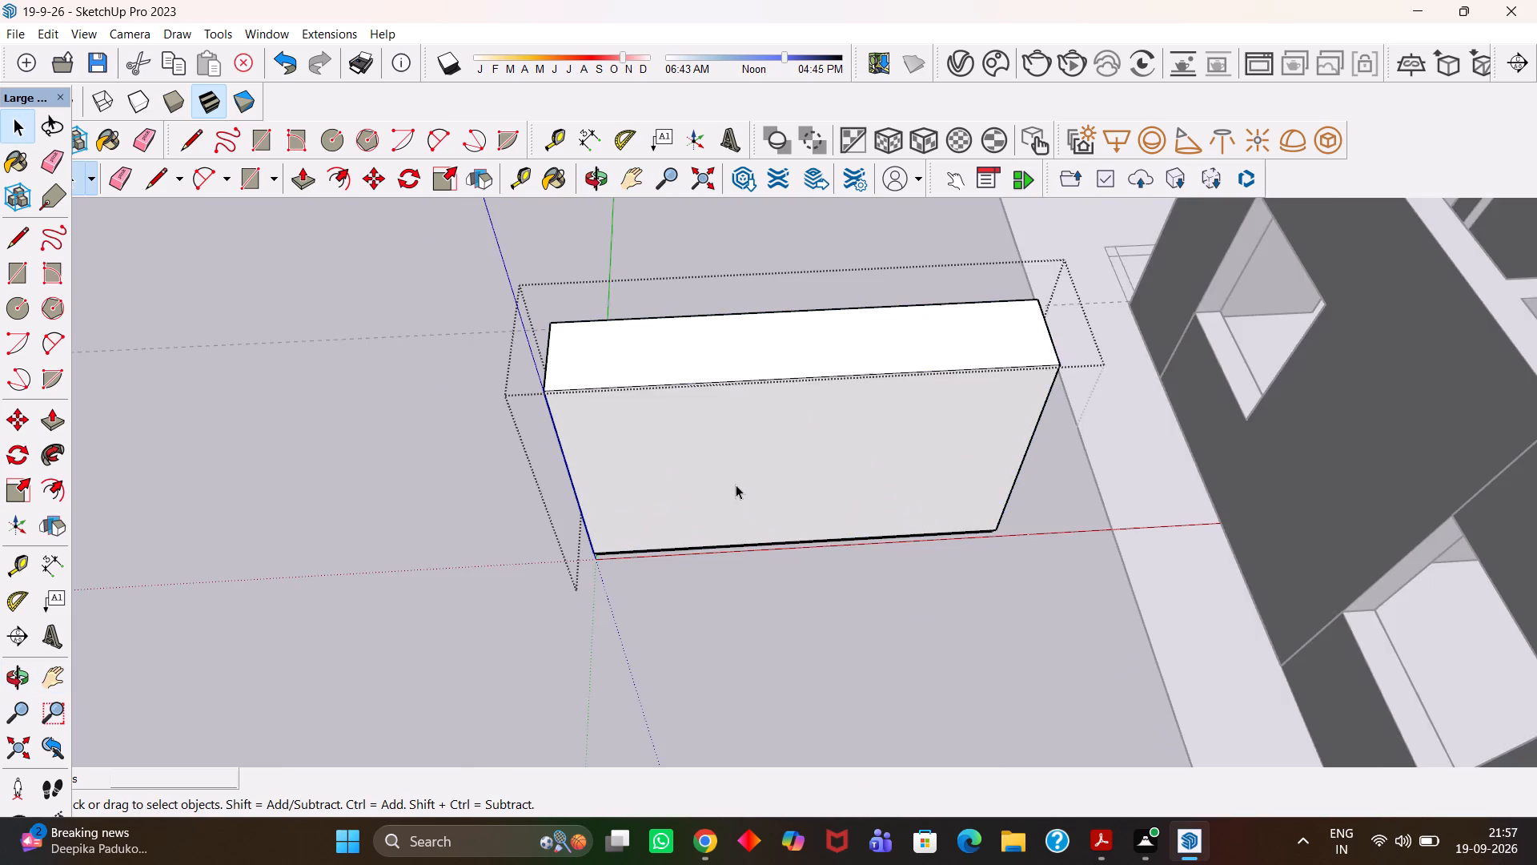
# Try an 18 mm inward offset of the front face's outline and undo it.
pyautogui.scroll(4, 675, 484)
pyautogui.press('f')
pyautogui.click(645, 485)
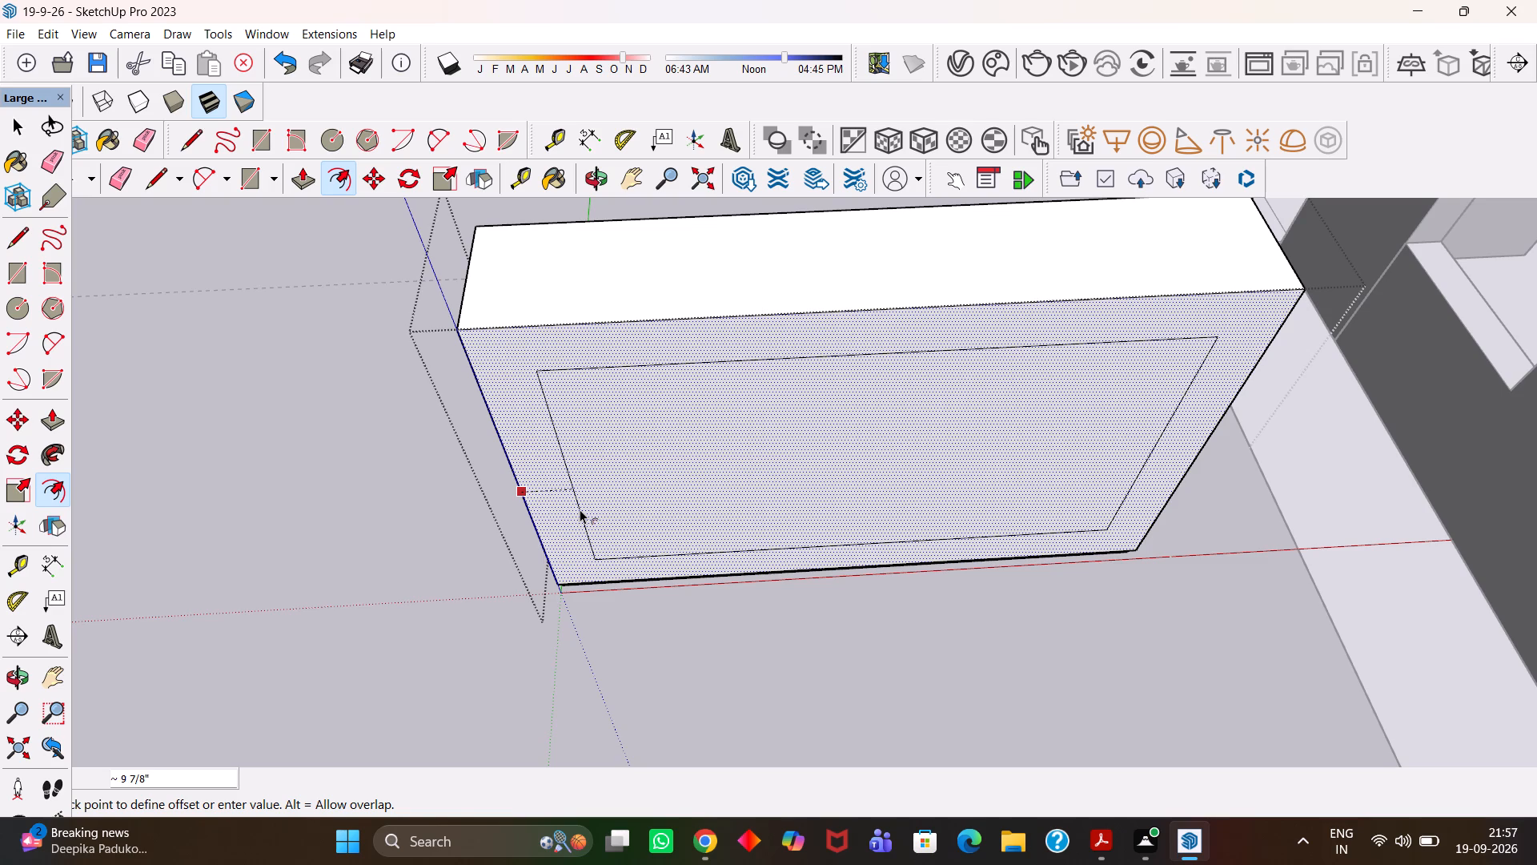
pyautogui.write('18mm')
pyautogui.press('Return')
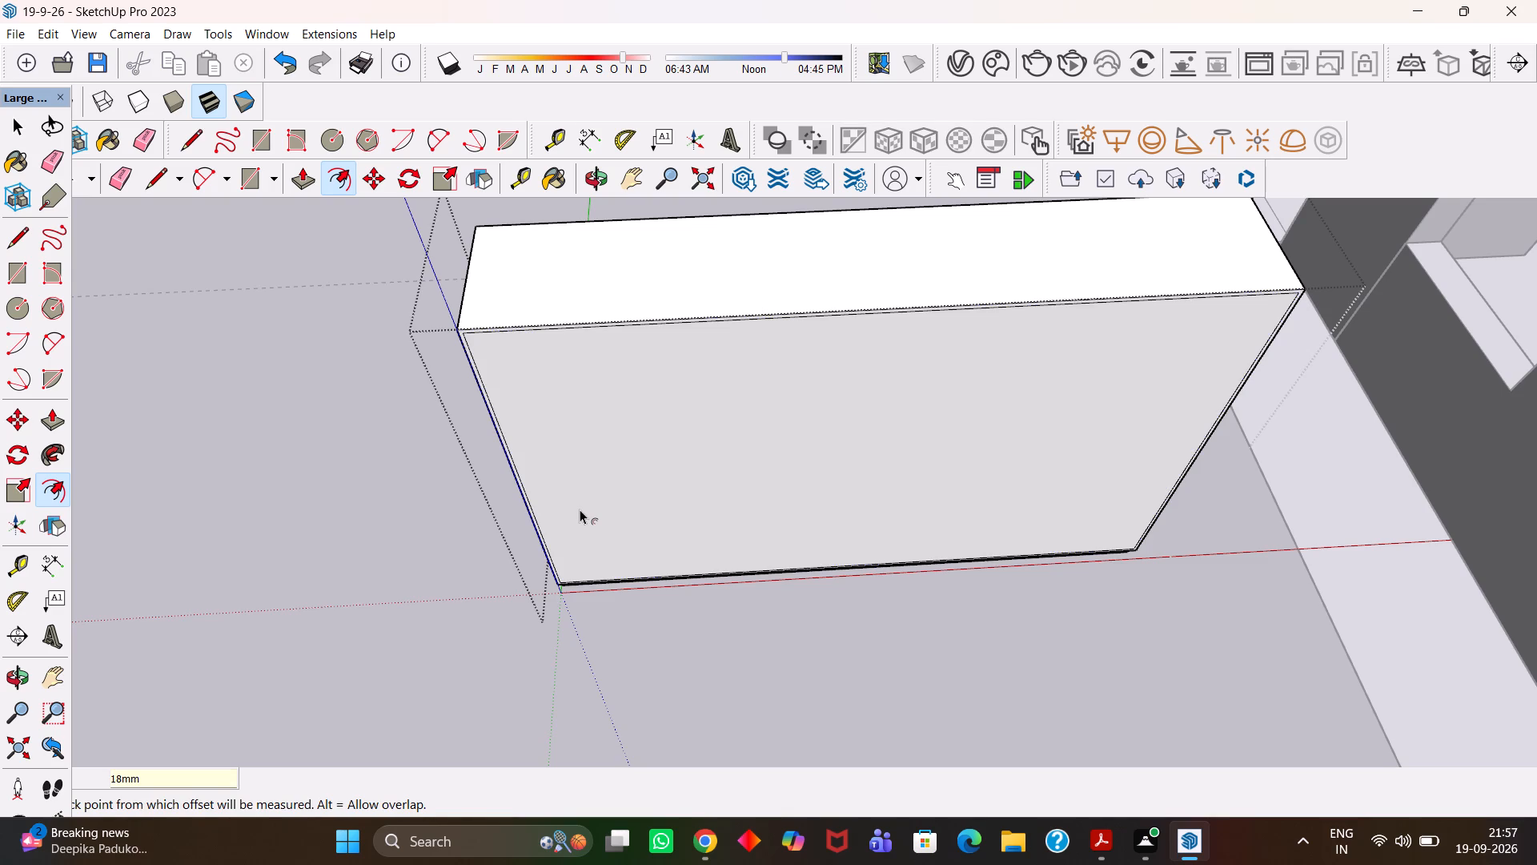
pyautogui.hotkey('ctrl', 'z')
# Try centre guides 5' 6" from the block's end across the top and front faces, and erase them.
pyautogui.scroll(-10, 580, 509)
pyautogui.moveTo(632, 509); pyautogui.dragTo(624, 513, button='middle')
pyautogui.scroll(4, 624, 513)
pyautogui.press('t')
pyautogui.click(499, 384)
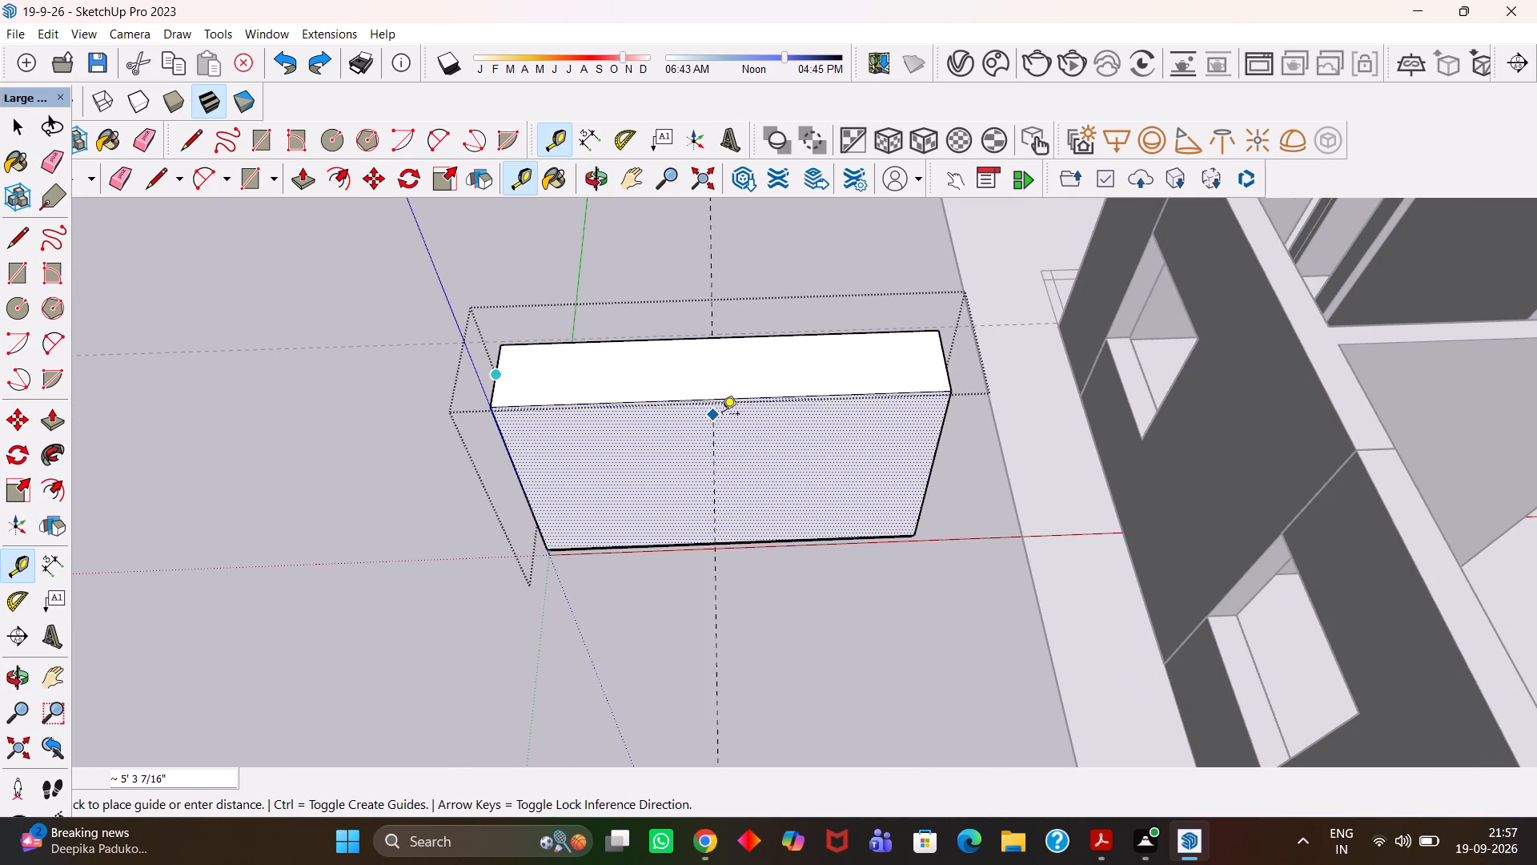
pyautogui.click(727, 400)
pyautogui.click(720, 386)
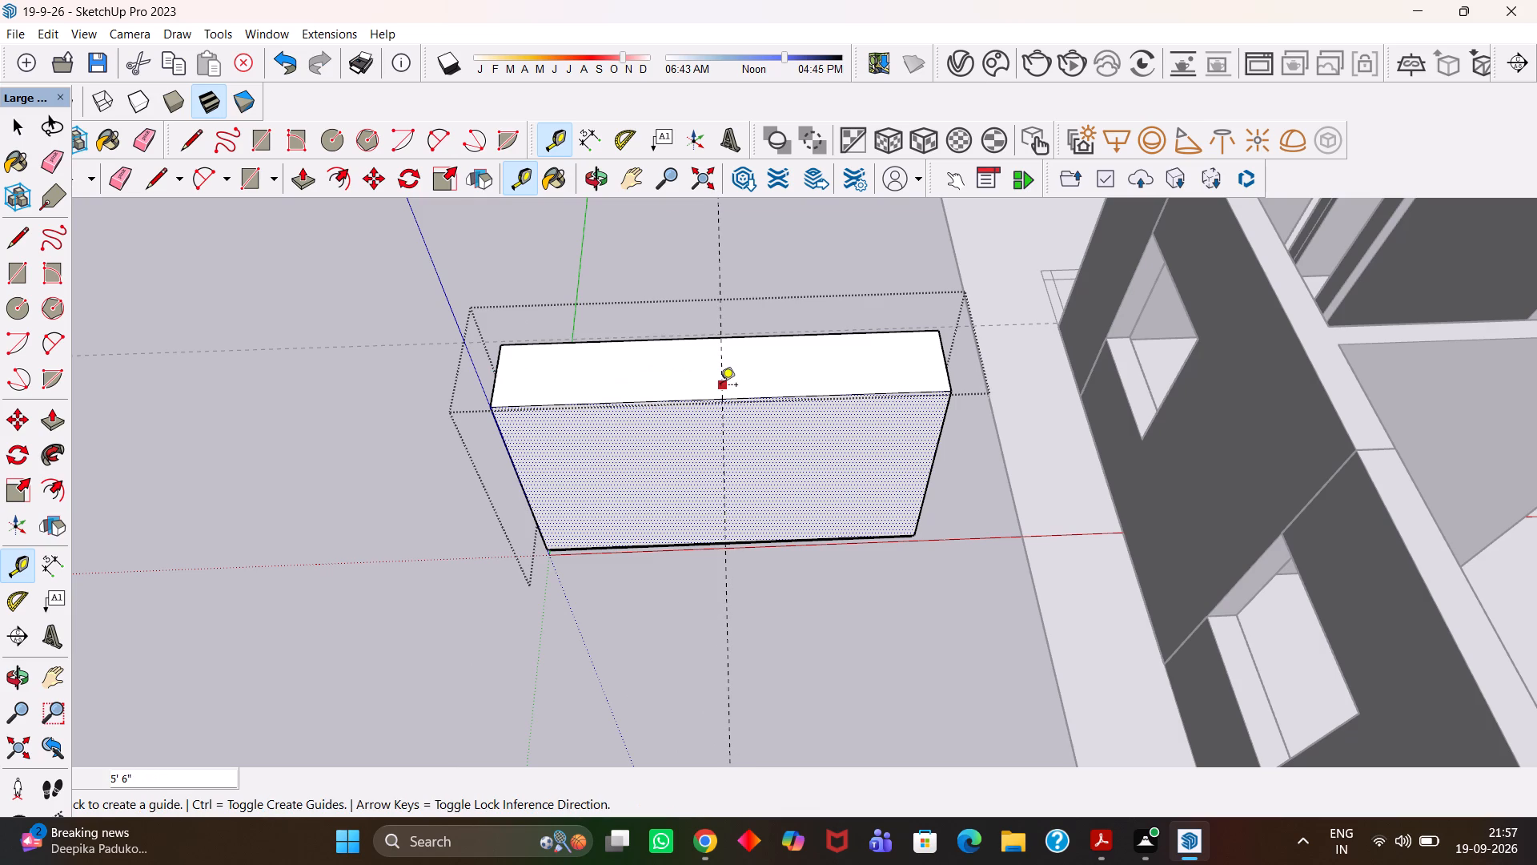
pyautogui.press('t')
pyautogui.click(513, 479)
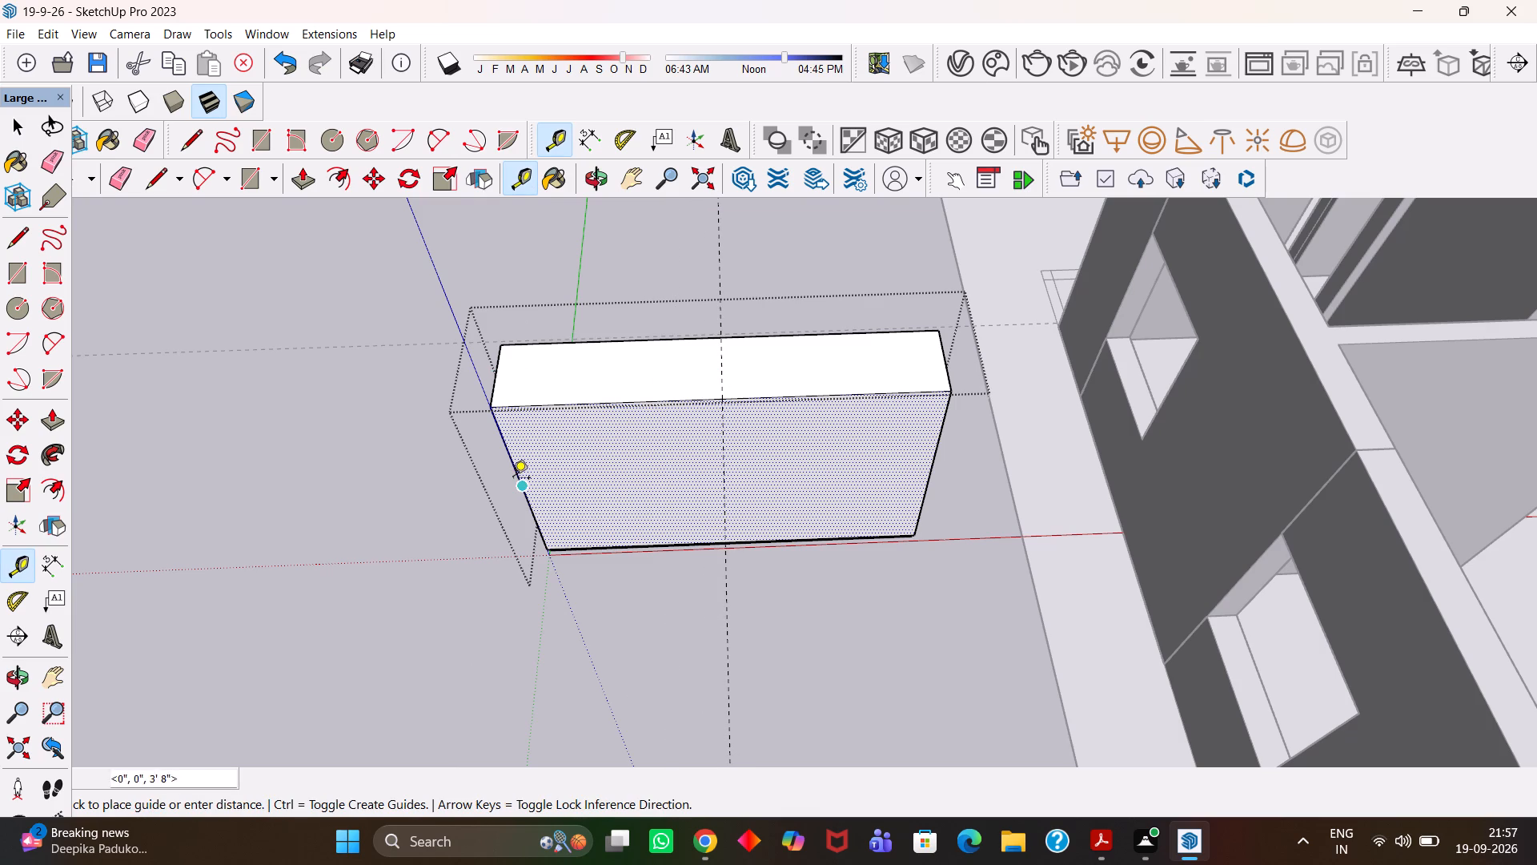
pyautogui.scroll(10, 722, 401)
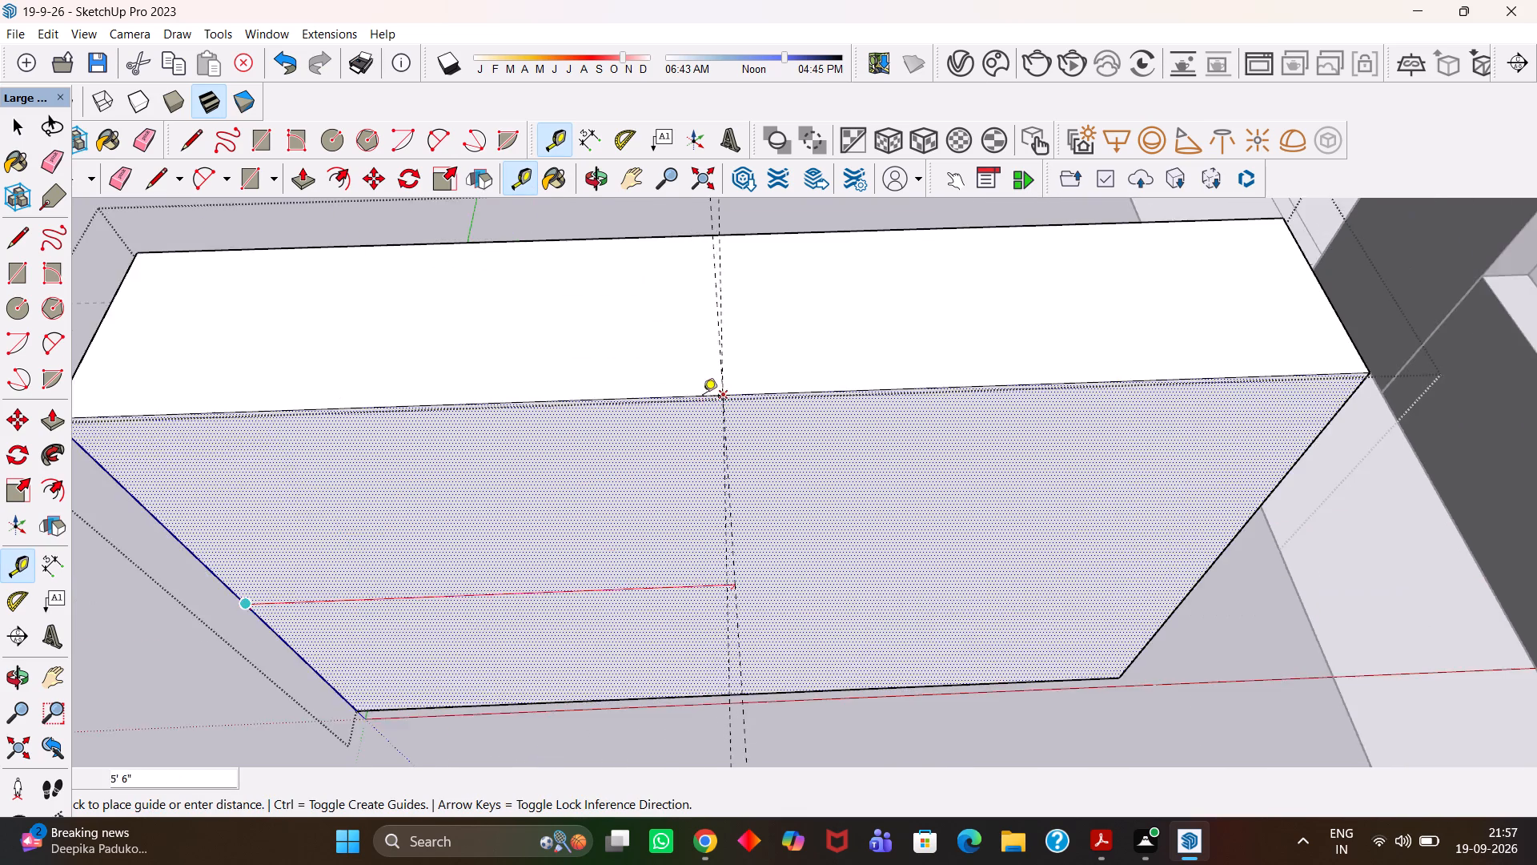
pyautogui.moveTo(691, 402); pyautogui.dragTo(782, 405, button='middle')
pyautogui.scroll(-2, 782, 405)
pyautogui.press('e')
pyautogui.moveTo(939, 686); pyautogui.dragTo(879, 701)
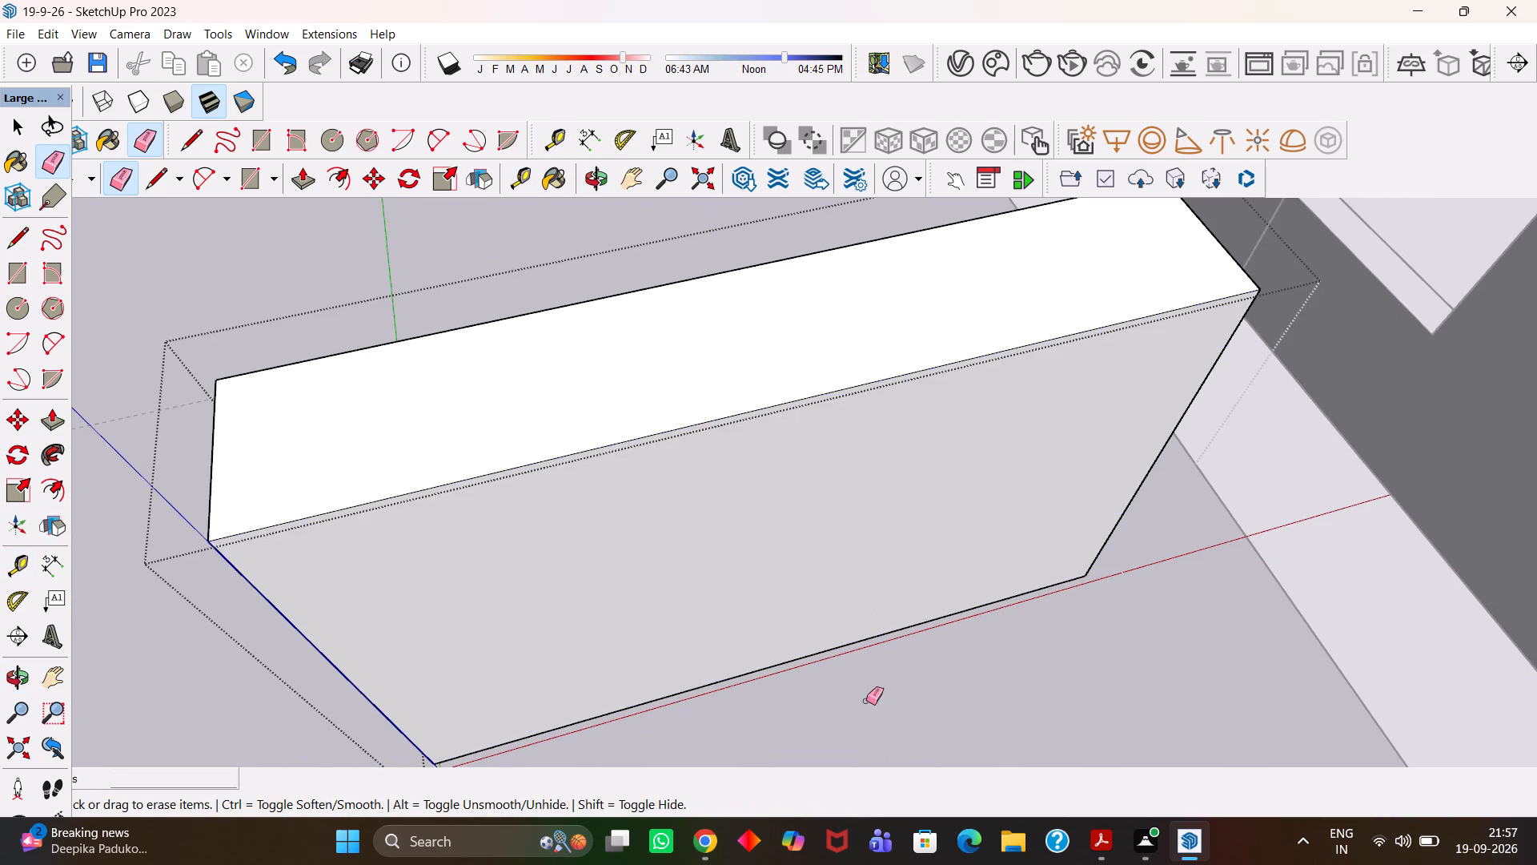
# Place a vertical centre guide on the front face, 5' 6" from its outer end edge.
pyautogui.scroll(-5, 803, 621)
pyautogui.press('t')
pyautogui.click(531, 651)
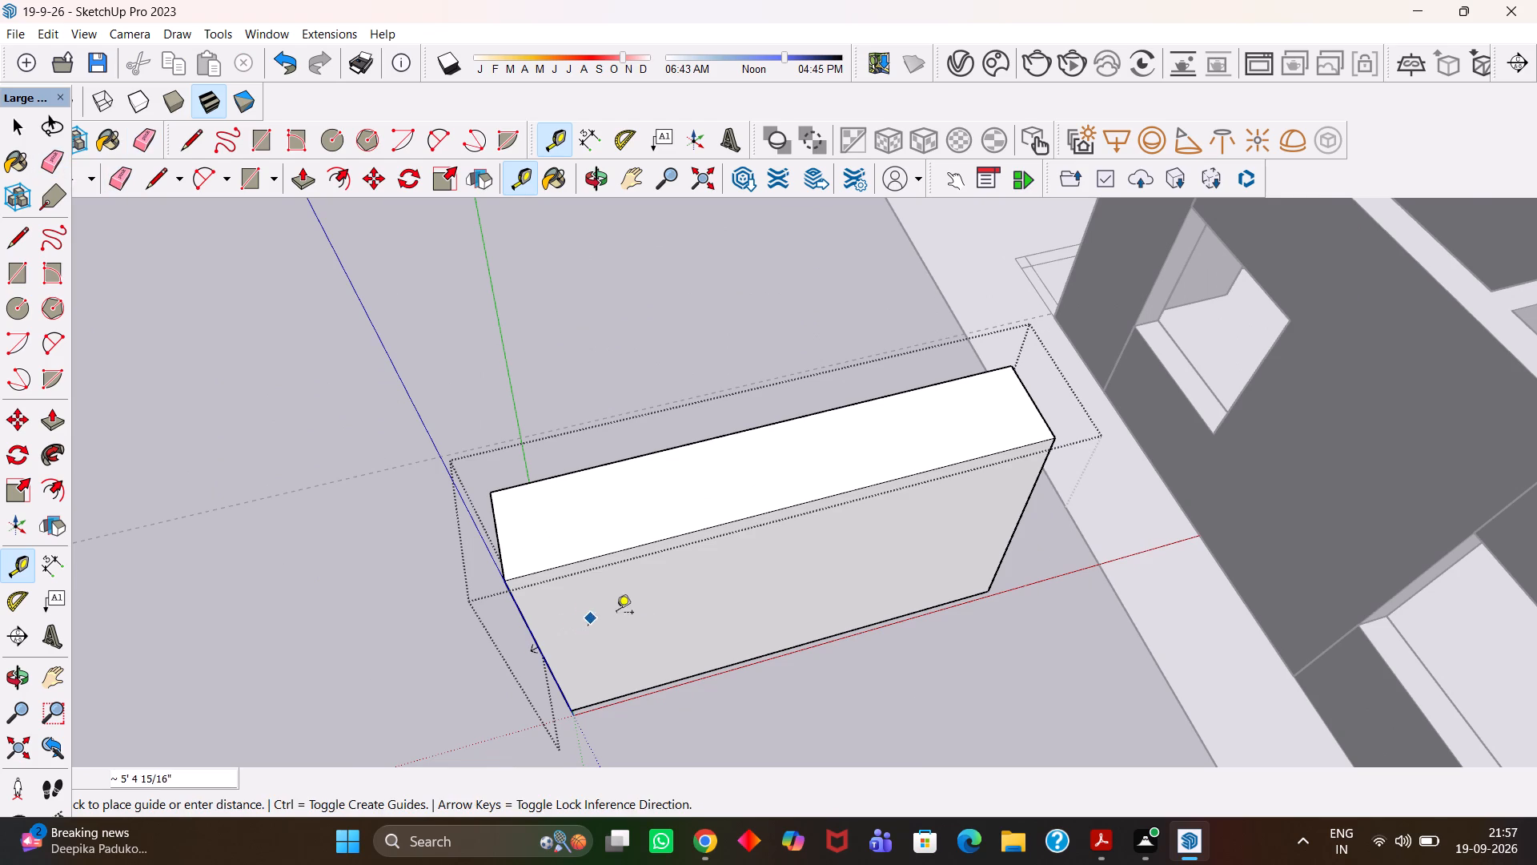
pyautogui.press('space')
pyautogui.press('t')
pyautogui.scroll(2, 571, 626)
pyautogui.click(525, 630)
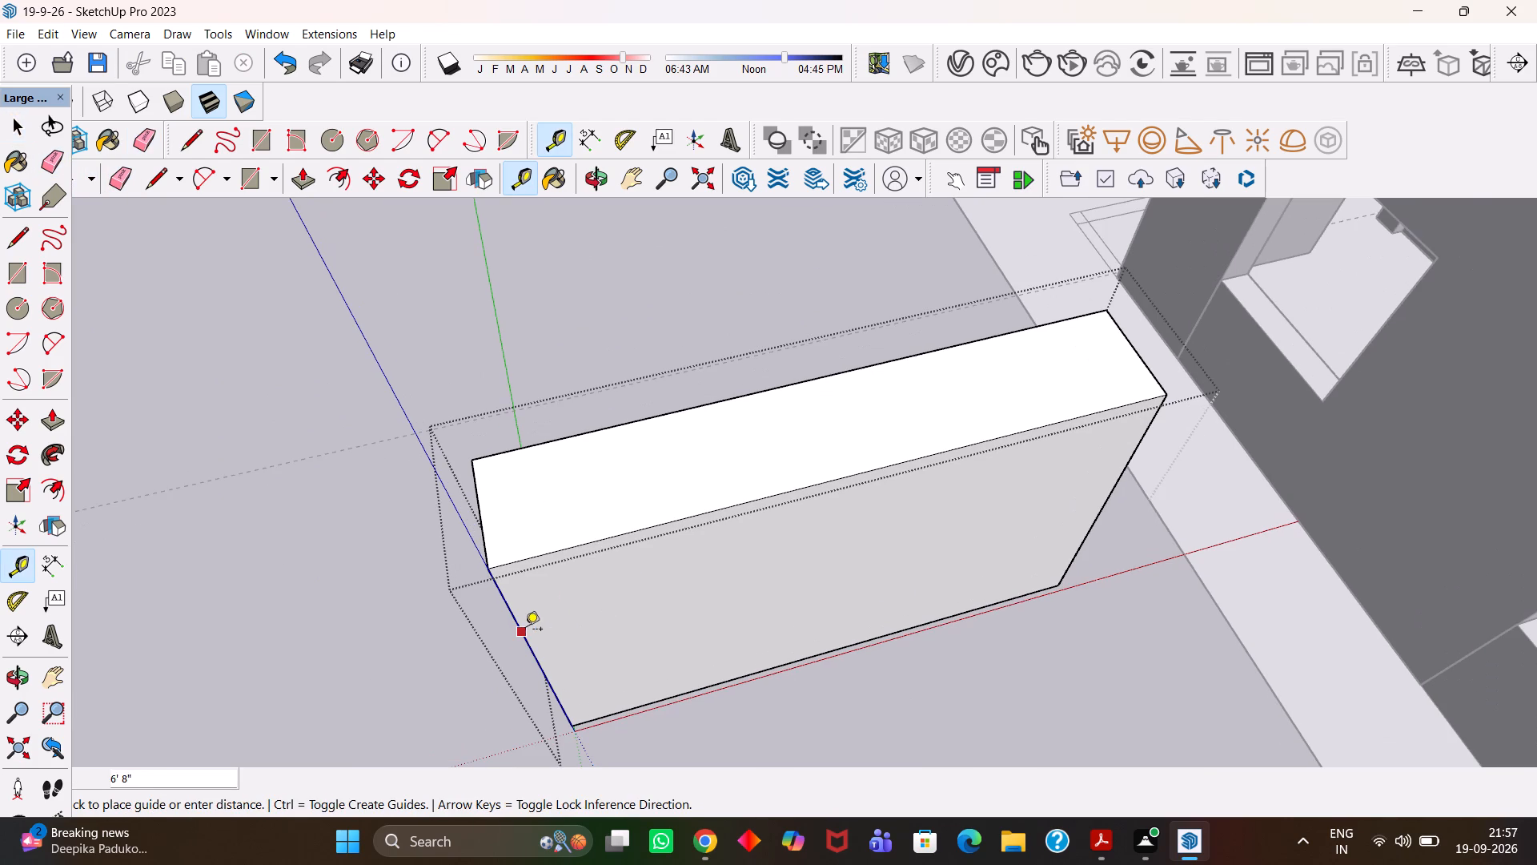
pyautogui.click(853, 470)
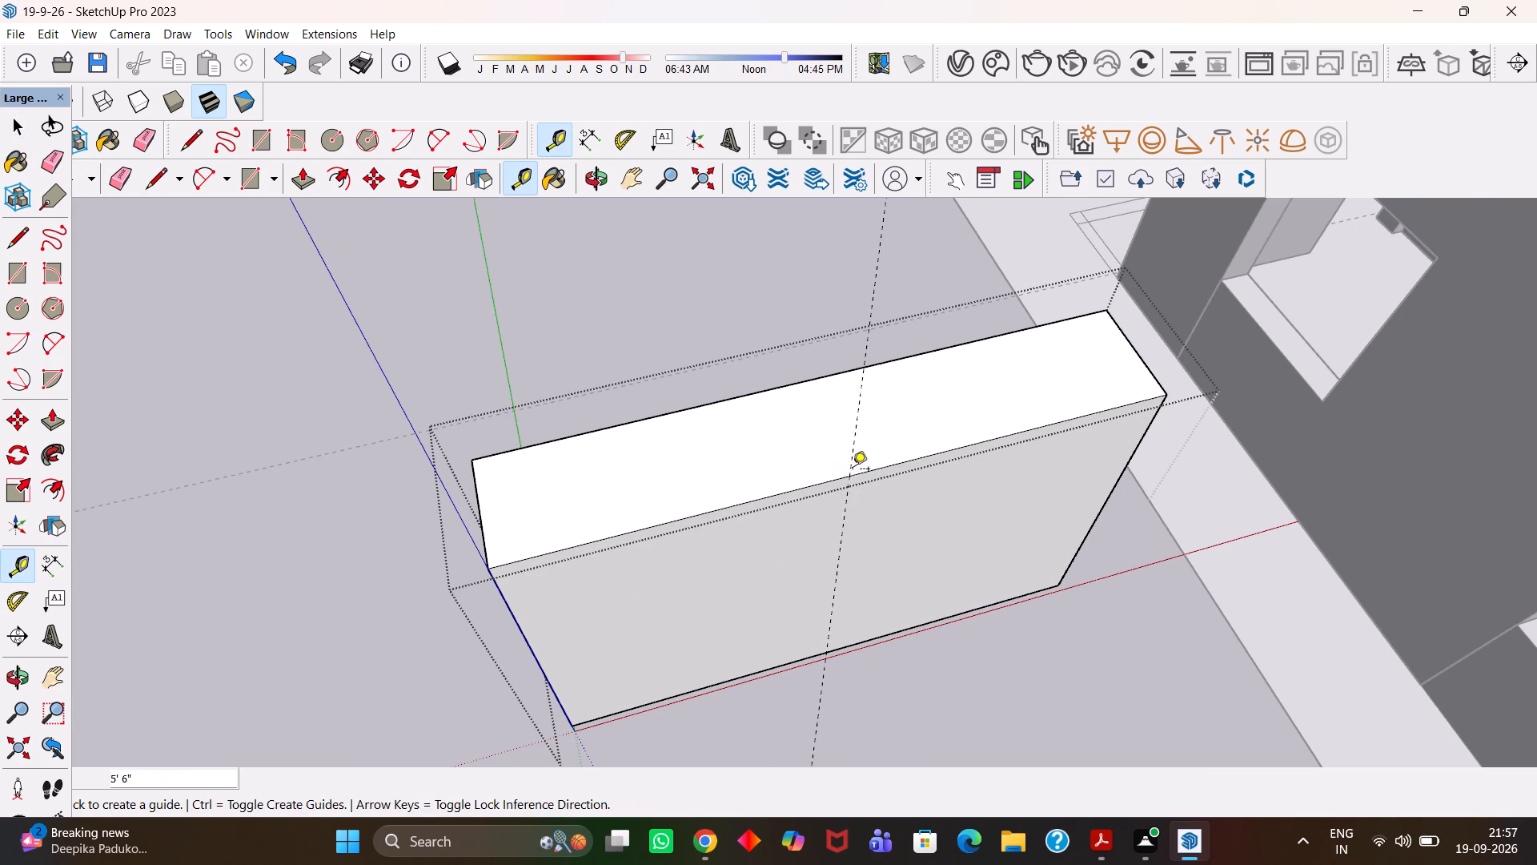
# Add guides 1' to each side of the centre guide, offsetting the first by 1' and the second 2' back from it.
pyautogui.click(845, 552)
pyautogui.write("1'")
pyautogui.press('Return')
pyautogui.scroll(4, 917, 534)
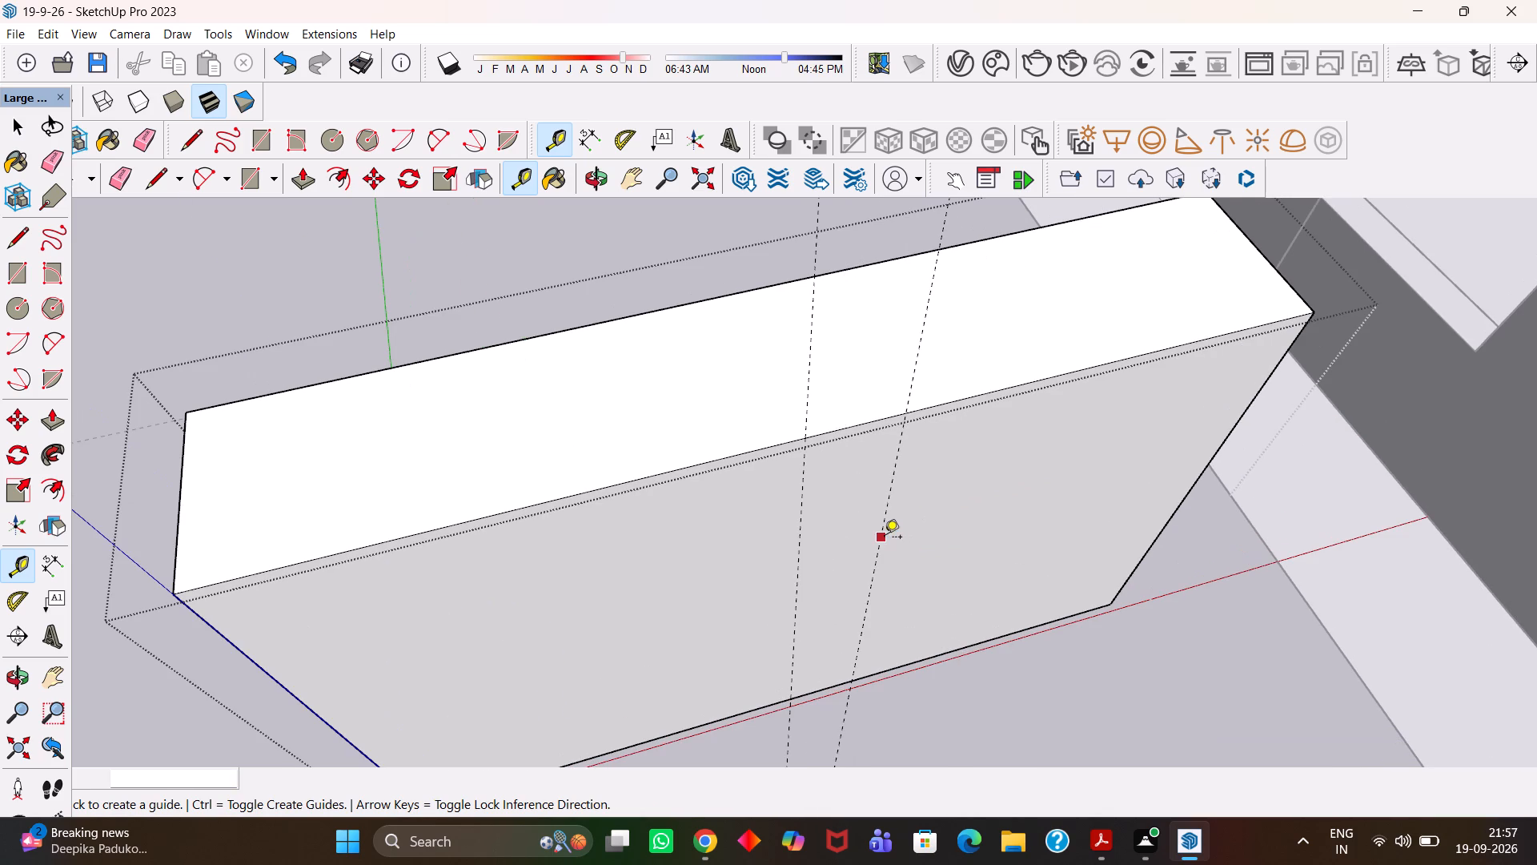
pyautogui.click(885, 538)
pyautogui.write("2'")
pyautogui.press('Return')
# Draw a 2' wide, full-height rectangle on the front face between the two outer guides.
pyautogui.scroll(2, 713, 527)
pyautogui.press('h')
pyautogui.scroll(-10, 730, 507)
pyautogui.scroll(1, 761, 577)
pyautogui.moveTo(761, 577); pyautogui.dragTo(713, 485, button='middle')
pyautogui.scroll(4, 713, 485)
pyautogui.scroll(-4, 710, 485)
pyautogui.moveTo(699, 479); pyautogui.dragTo(712, 499)
pyautogui.moveTo(713, 517); pyautogui.dragTo(725, 529, button='middle')
pyautogui.scroll(2, 725, 529)
pyautogui.press('r')
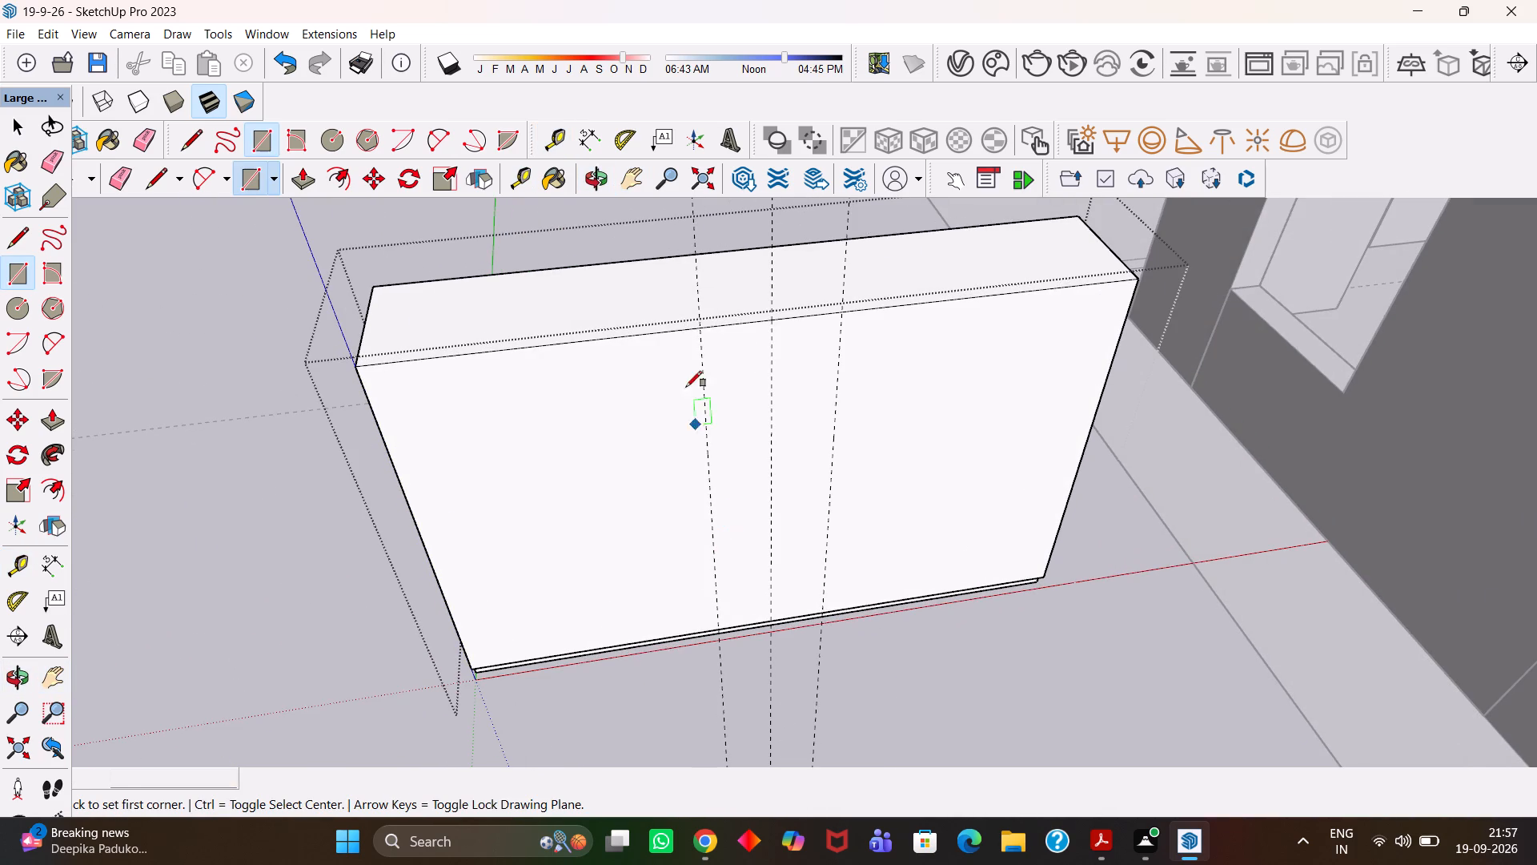
pyautogui.click(701, 323)
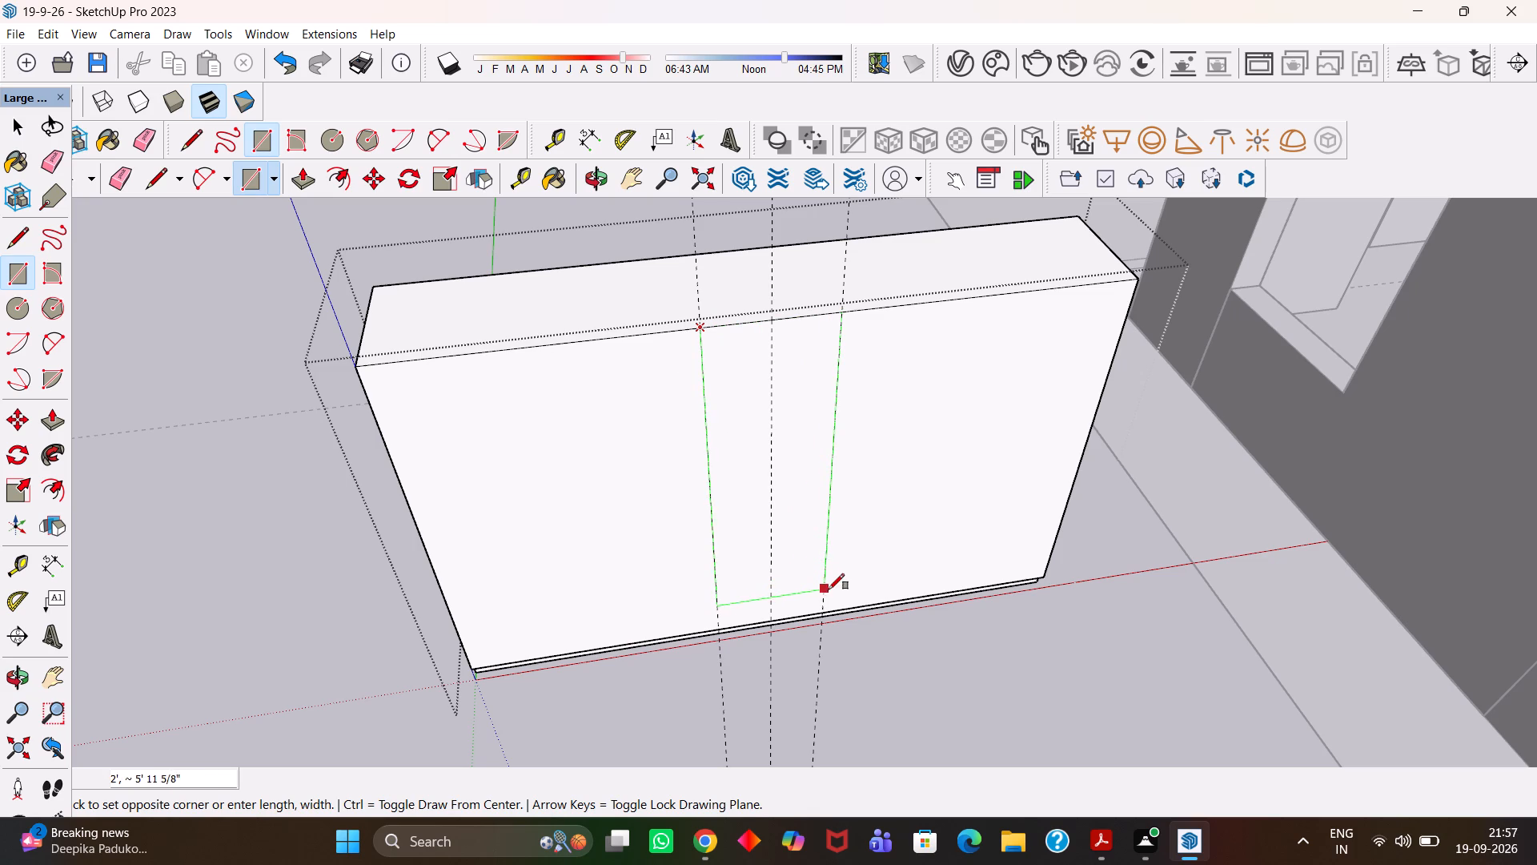
pyautogui.click(822, 614)
# Place a vertical guide midway across the front bay nearer the house, about 2' 3" from the central rectangle's edge.
pyautogui.scroll(1, 694, 558)
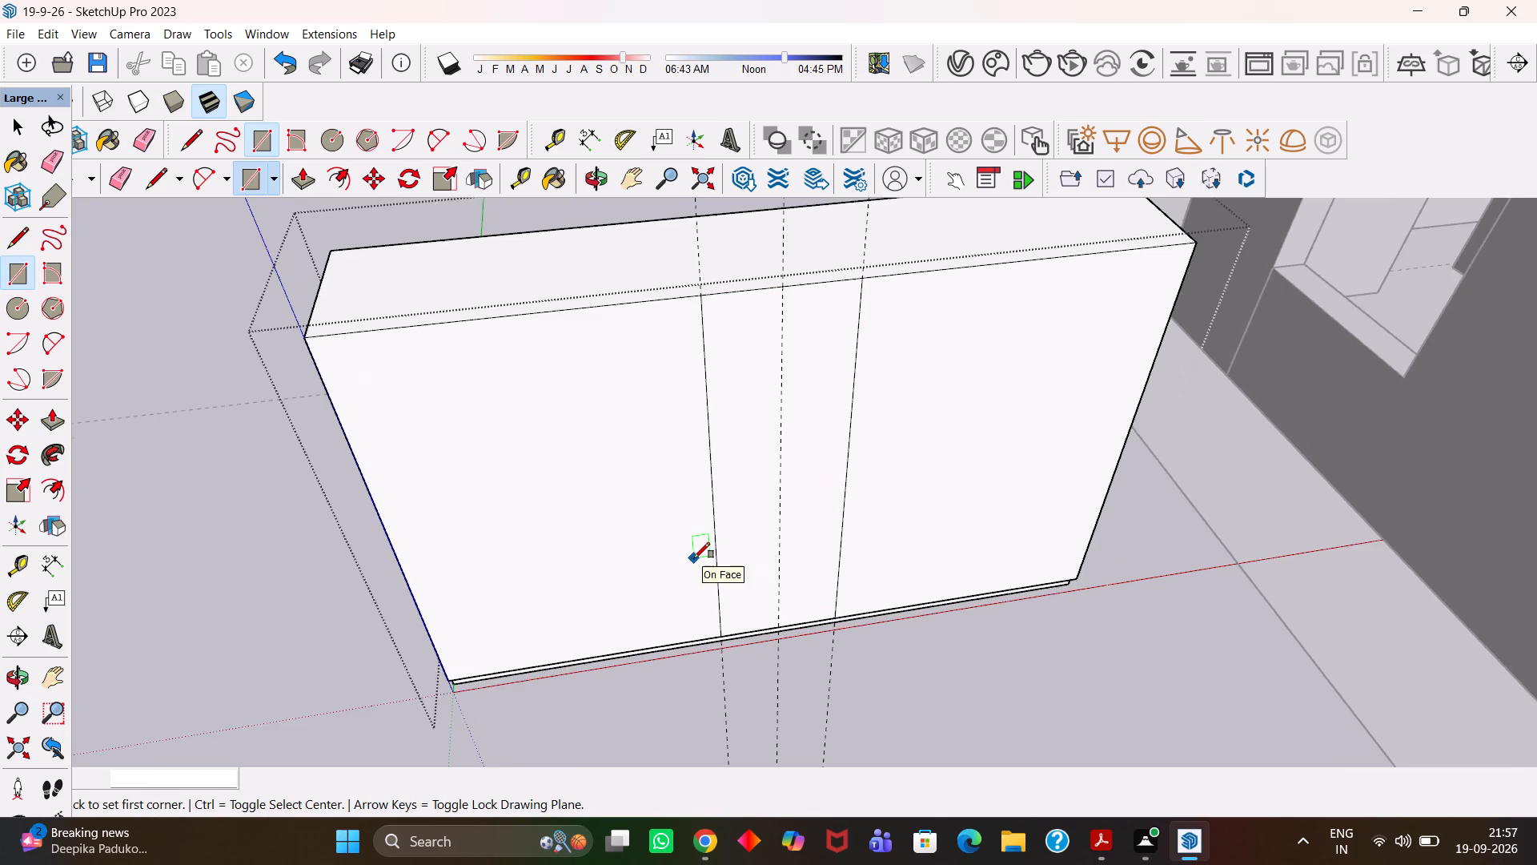
pyautogui.scroll(-5, 694, 558)
pyautogui.moveTo(794, 557); pyautogui.dragTo(756, 581, button='middle')
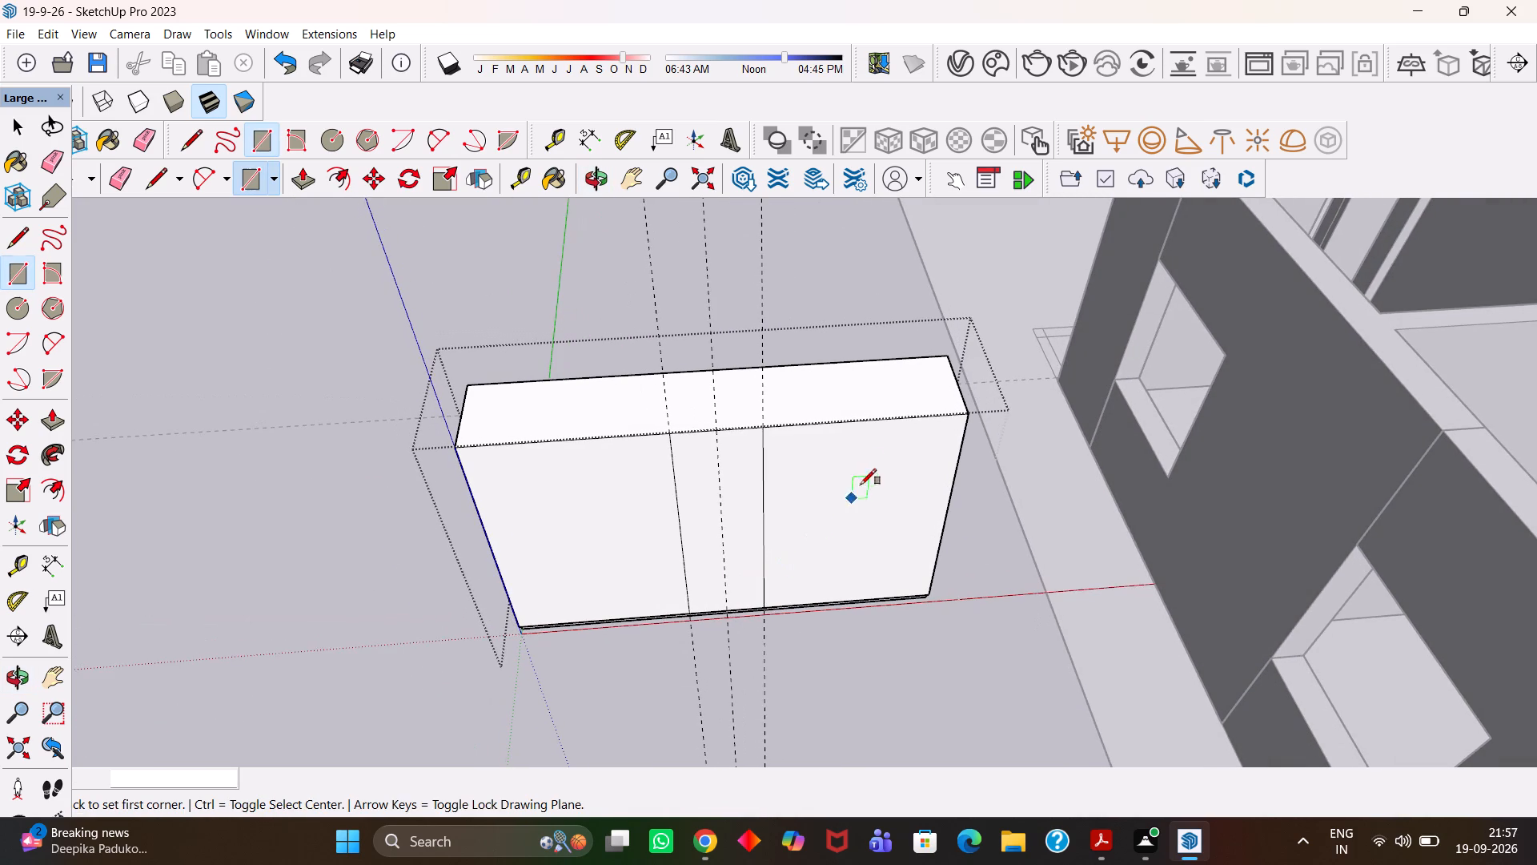
pyautogui.scroll(3, 813, 484)
pyautogui.scroll(-3, 833, 509)
pyautogui.press('space')
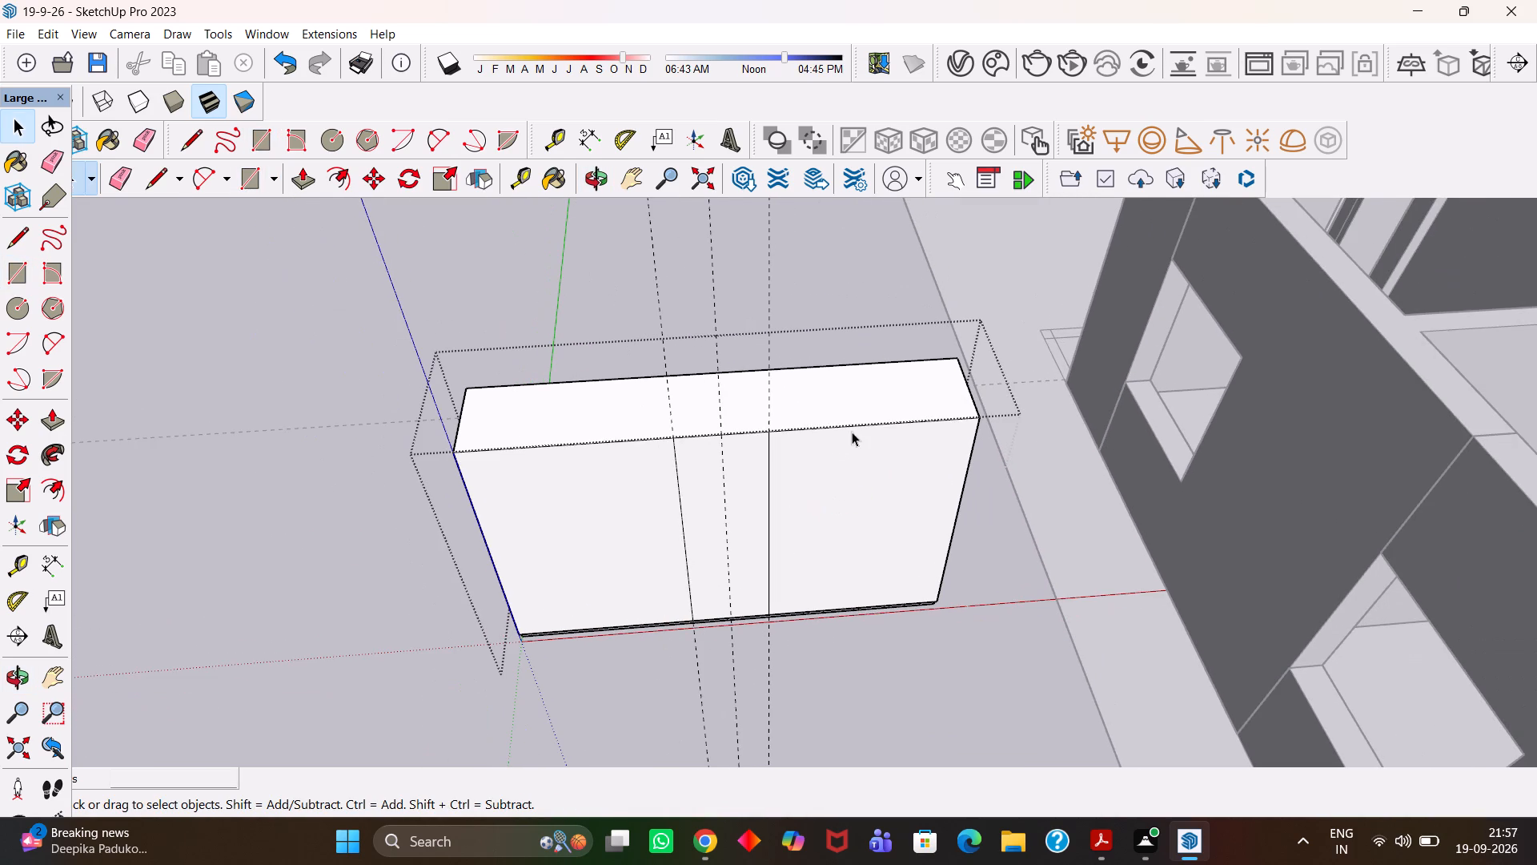
pyautogui.click(855, 425)
pyautogui.scroll(2, 854, 450)
pyautogui.press('t')
pyautogui.scroll(2, 831, 427)
pyautogui.press('t')
pyautogui.click(733, 537)
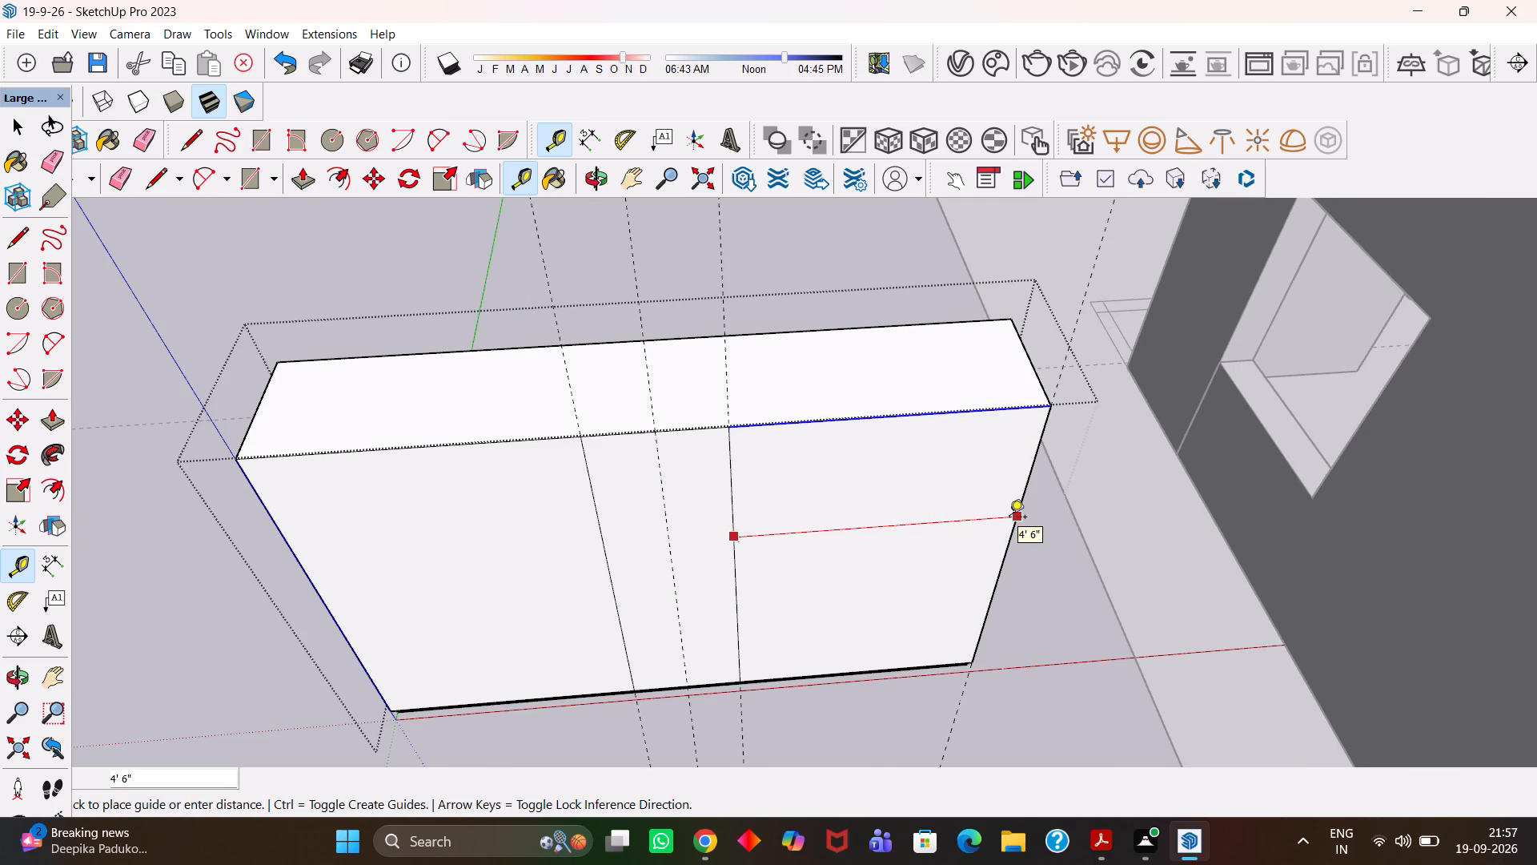
pyautogui.press('space')
pyautogui.press('t')
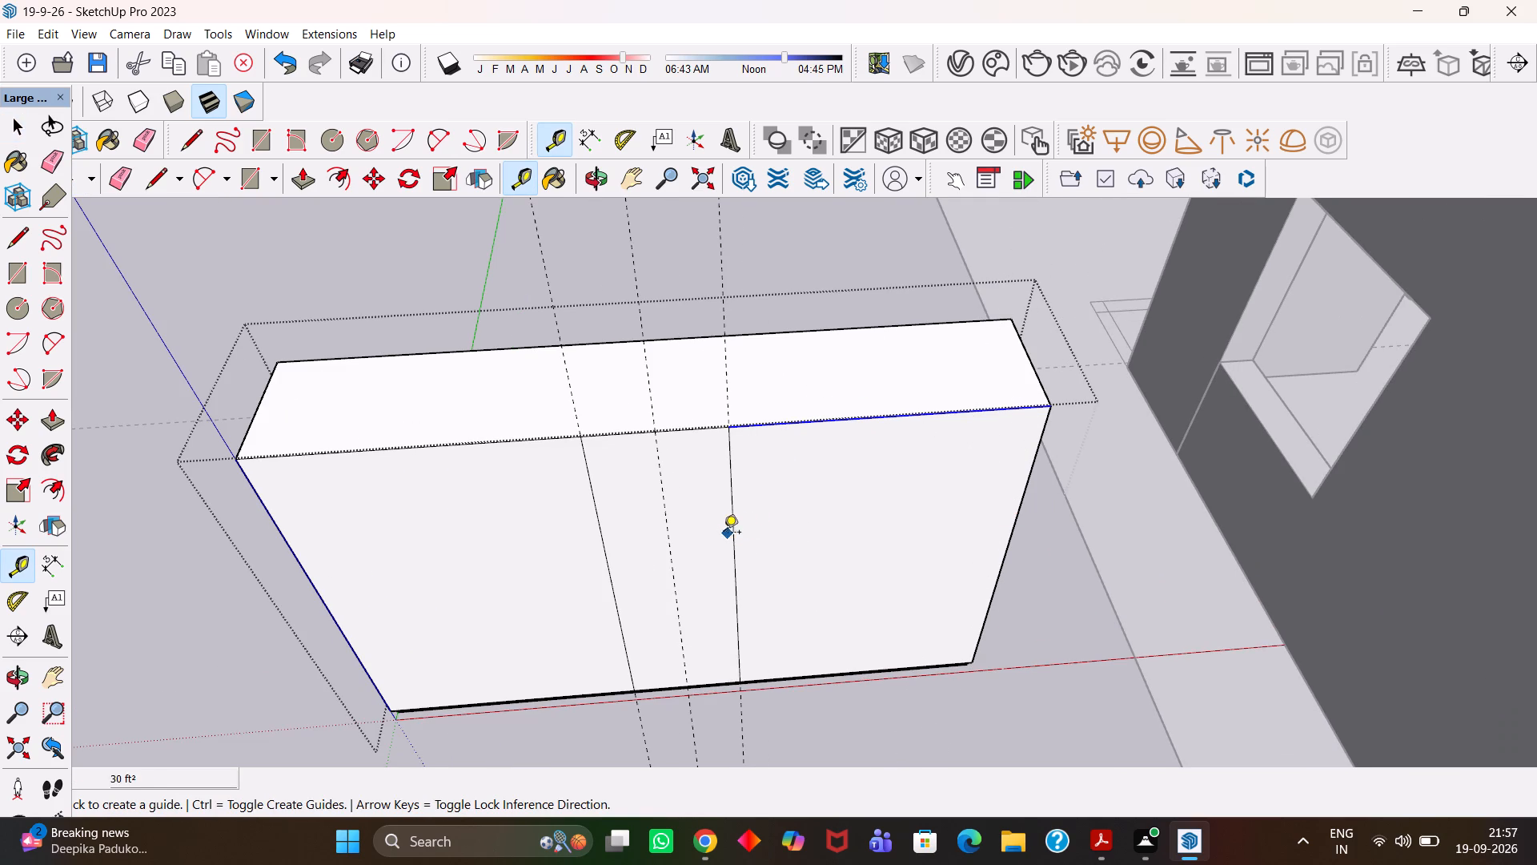
pyautogui.click(736, 533)
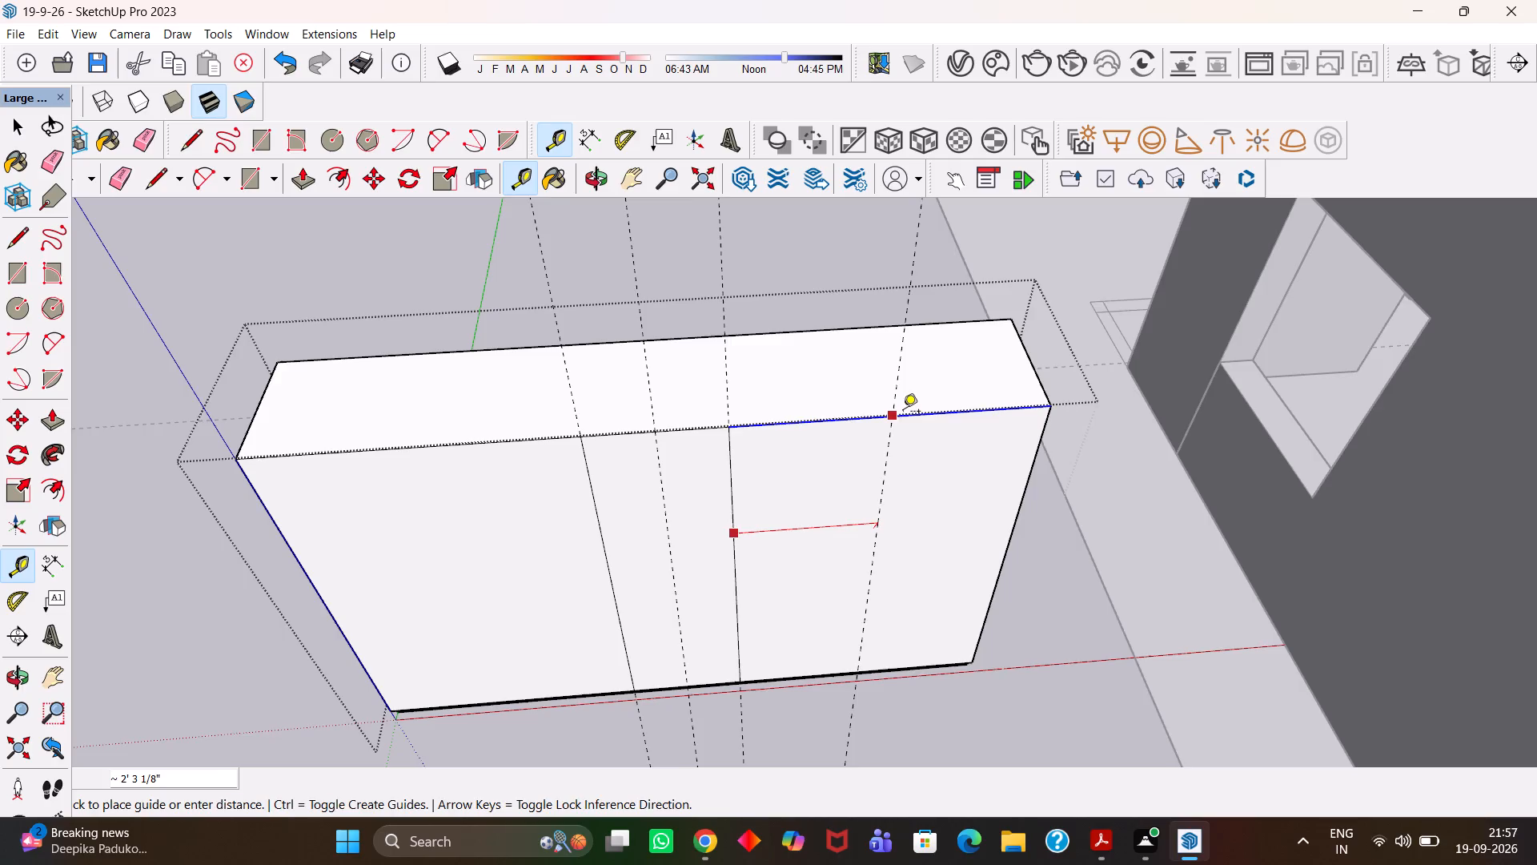
pyautogui.click(903, 412)
# Place a vertical guide midway across the front bay farther from the house, offset from the central rectangle's edge.
pyautogui.scroll(3, 876, 441)
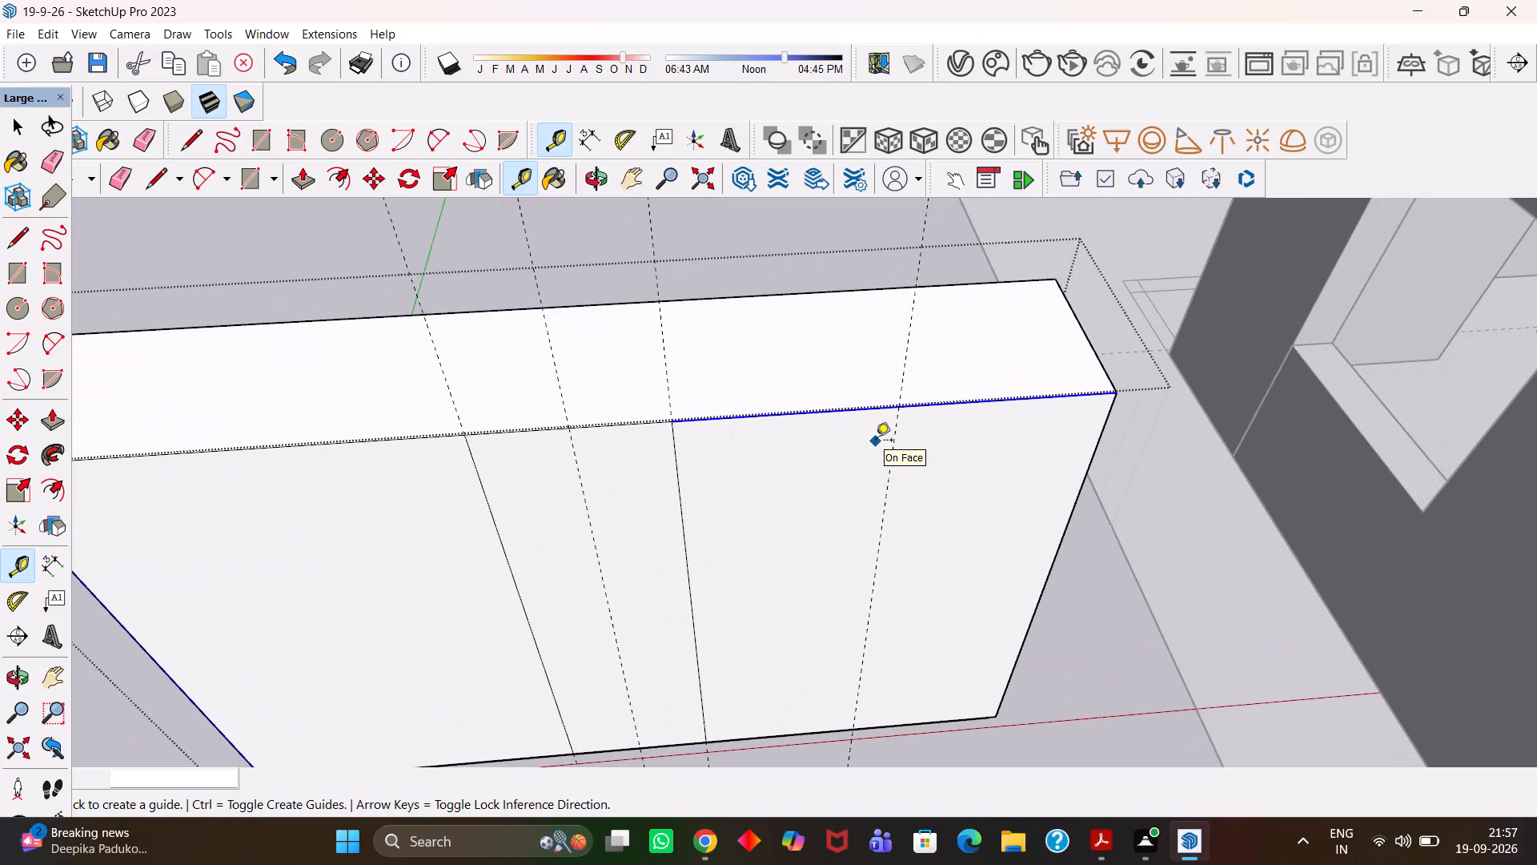
pyautogui.scroll(-6, 876, 441)
pyautogui.press('h')
pyautogui.moveTo(688, 487); pyautogui.dragTo(864, 487)
pyautogui.press('t')
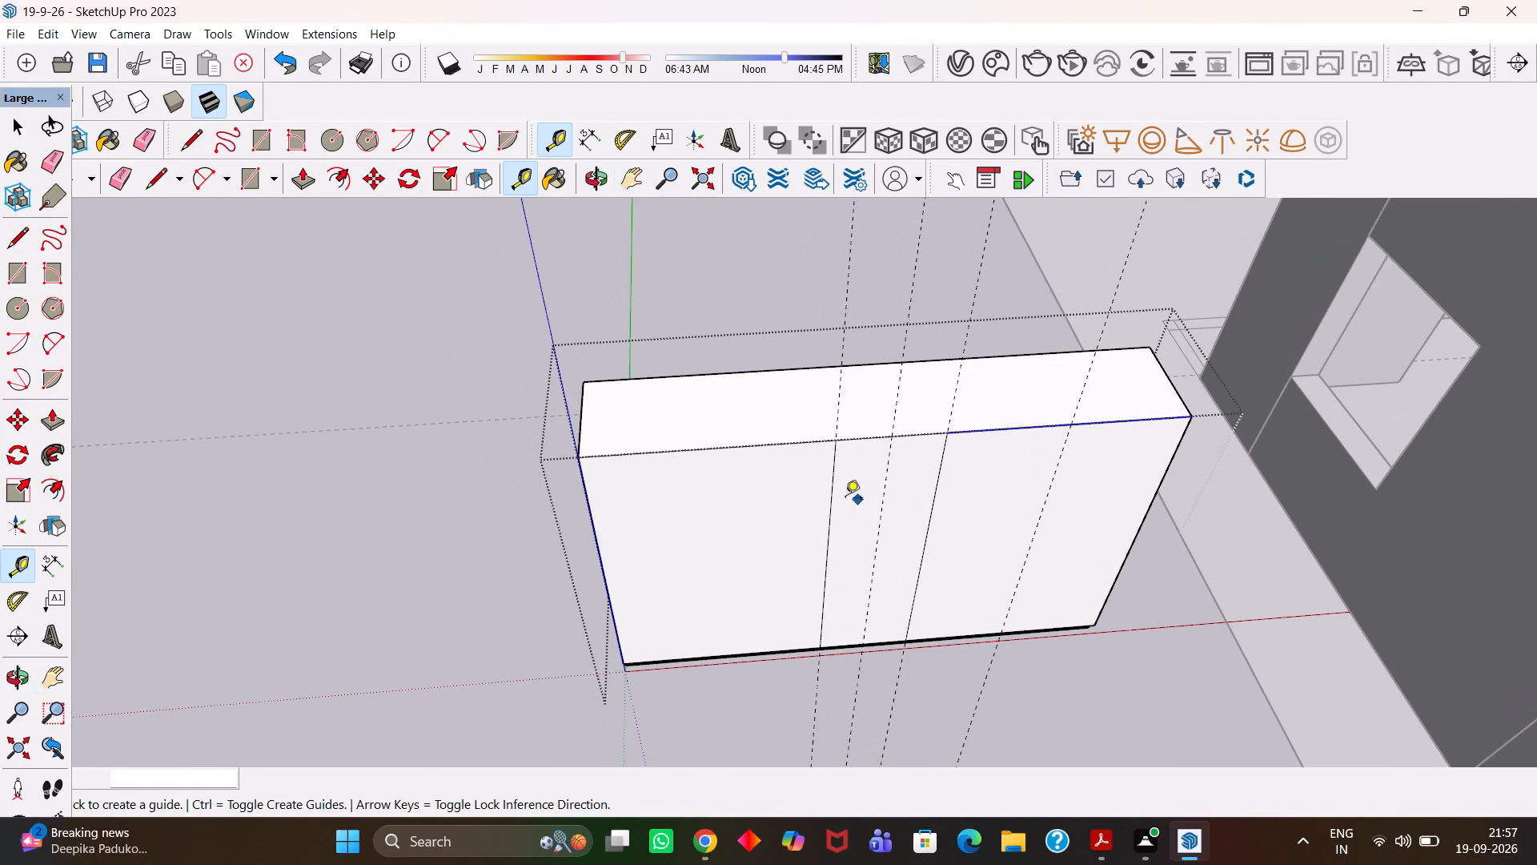
pyautogui.press('space')
pyautogui.click(743, 450)
pyautogui.click(743, 445)
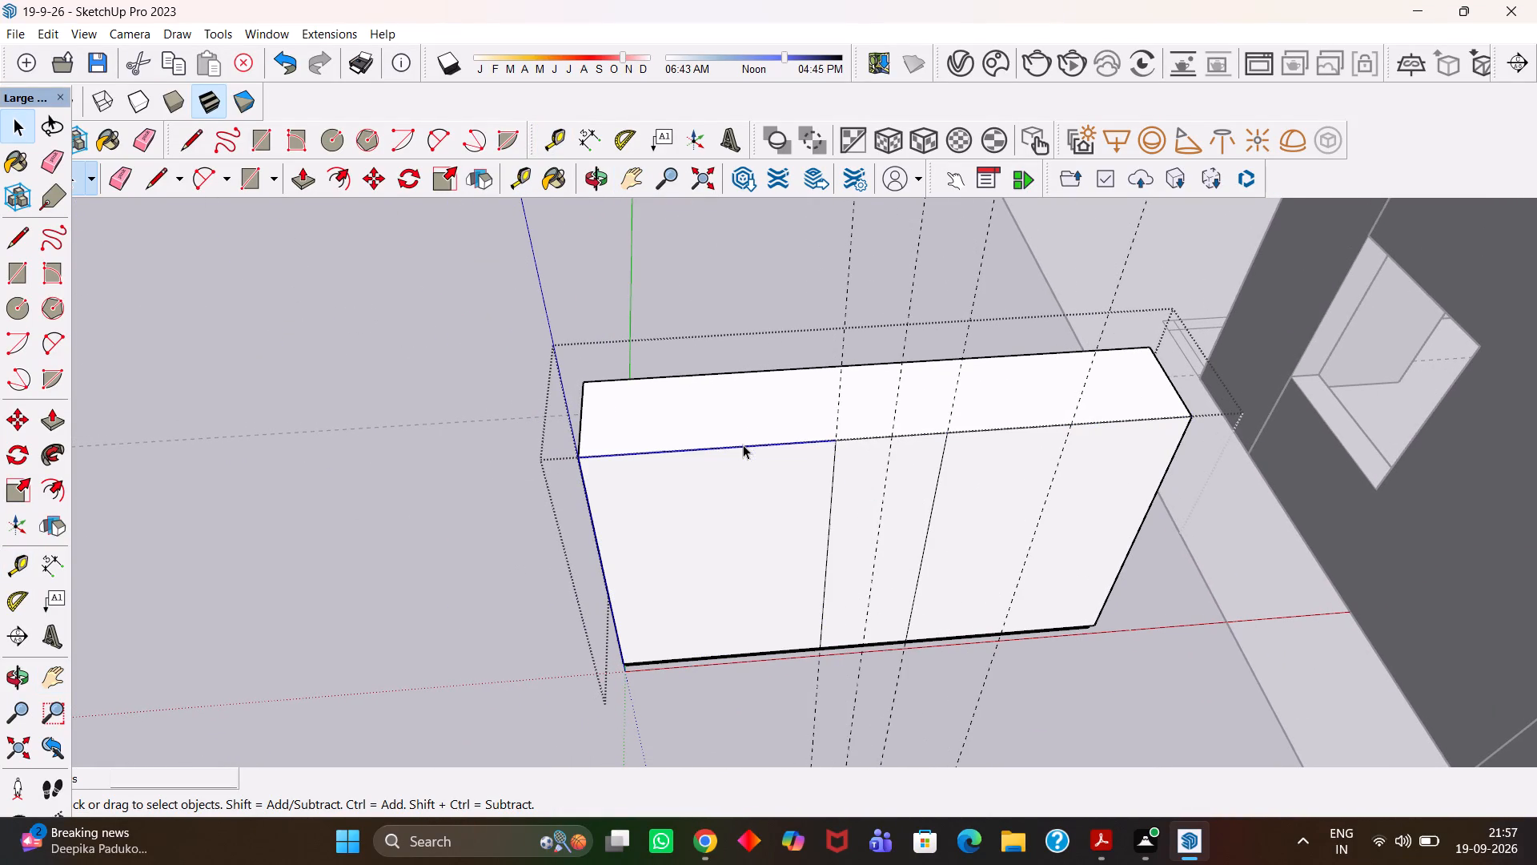
pyautogui.press('t')
pyautogui.click(829, 518)
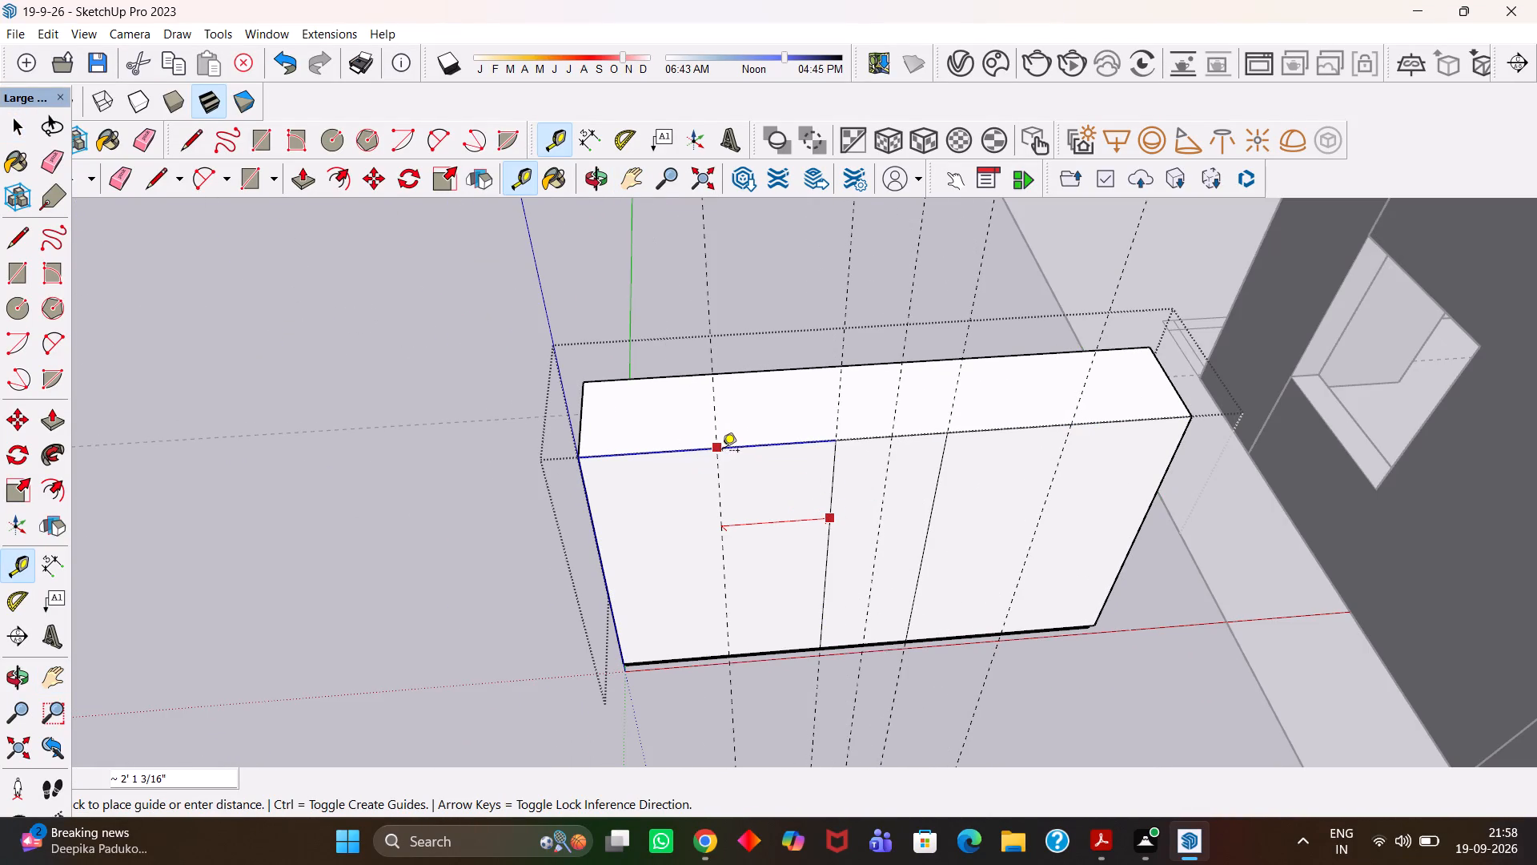
pyautogui.click(722, 449)
# Draw a full-height vertical line along the guide in each of the two outer front bays.
pyautogui.scroll(2, 722, 449)
pyautogui.press('l')
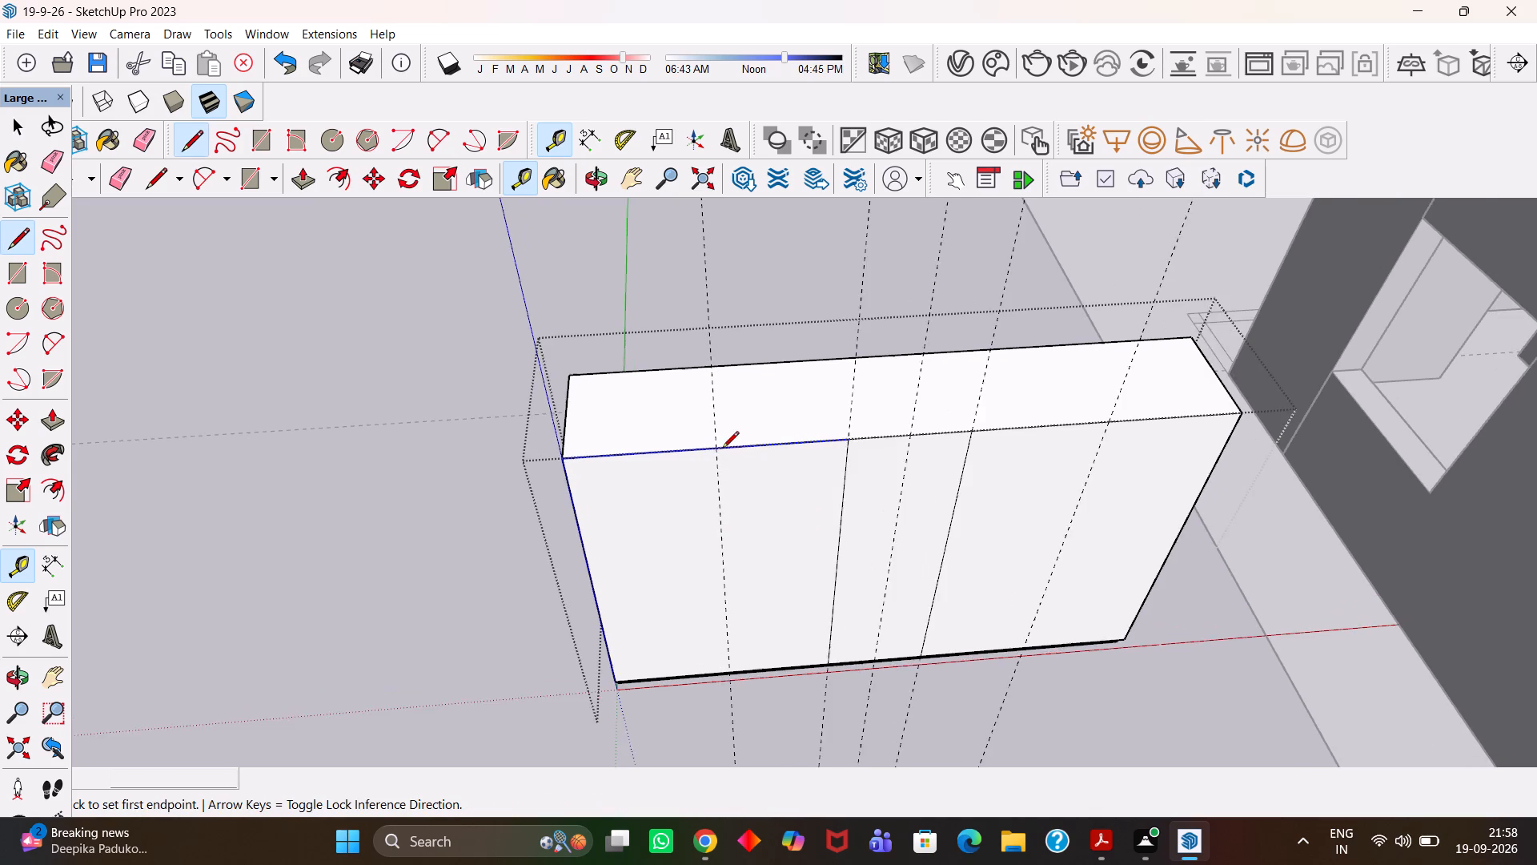
pyautogui.click(712, 441)
pyautogui.click(721, 690)
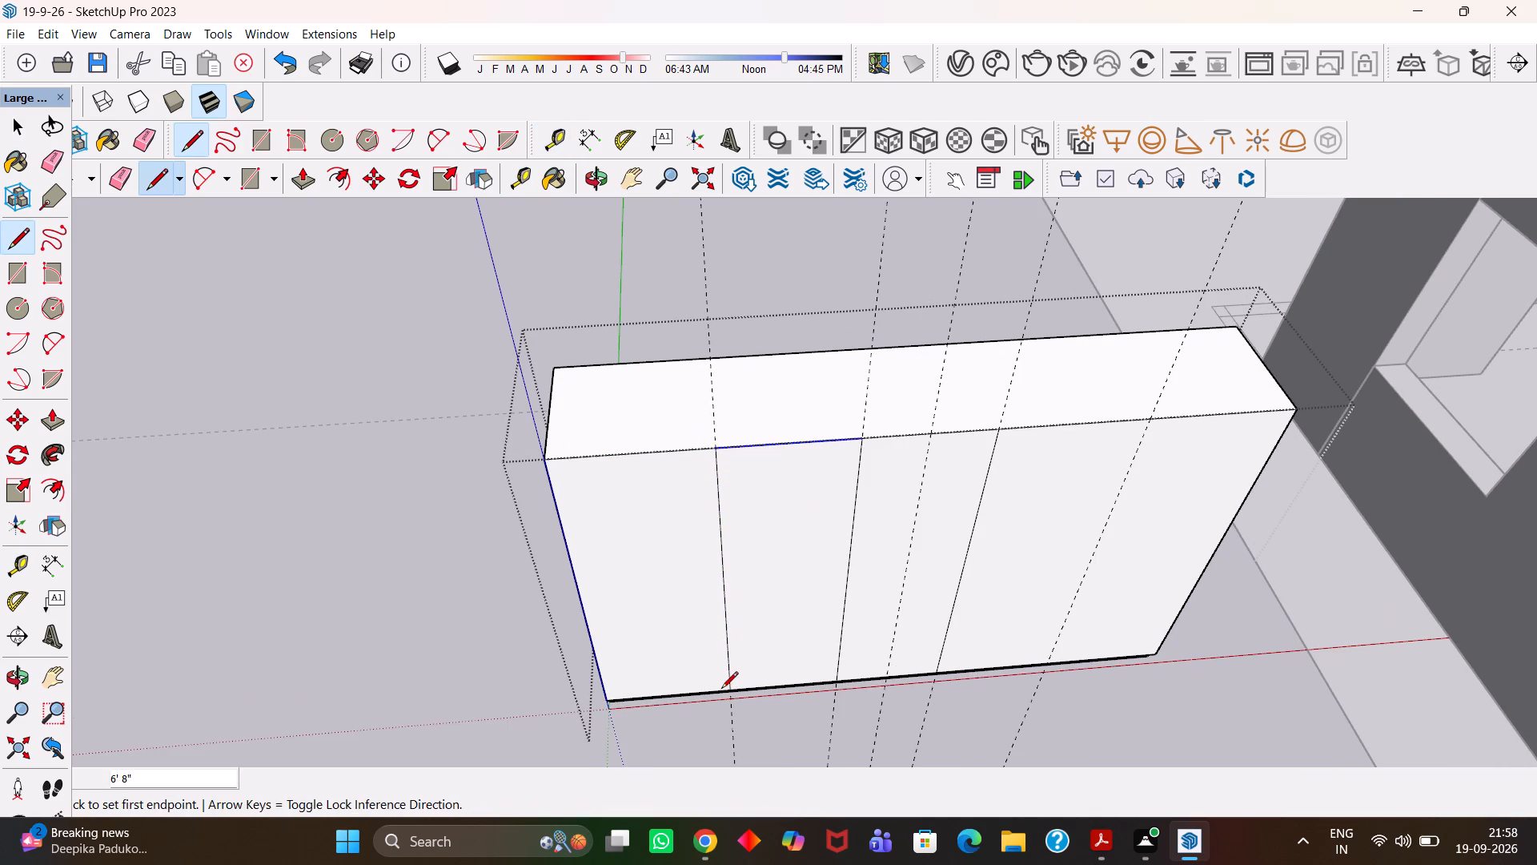
pyautogui.scroll(-3, 712, 656)
pyautogui.press('h')
pyautogui.moveTo(911, 605); pyautogui.dragTo(712, 620)
pyautogui.press('l')
pyautogui.scroll(3, 762, 578)
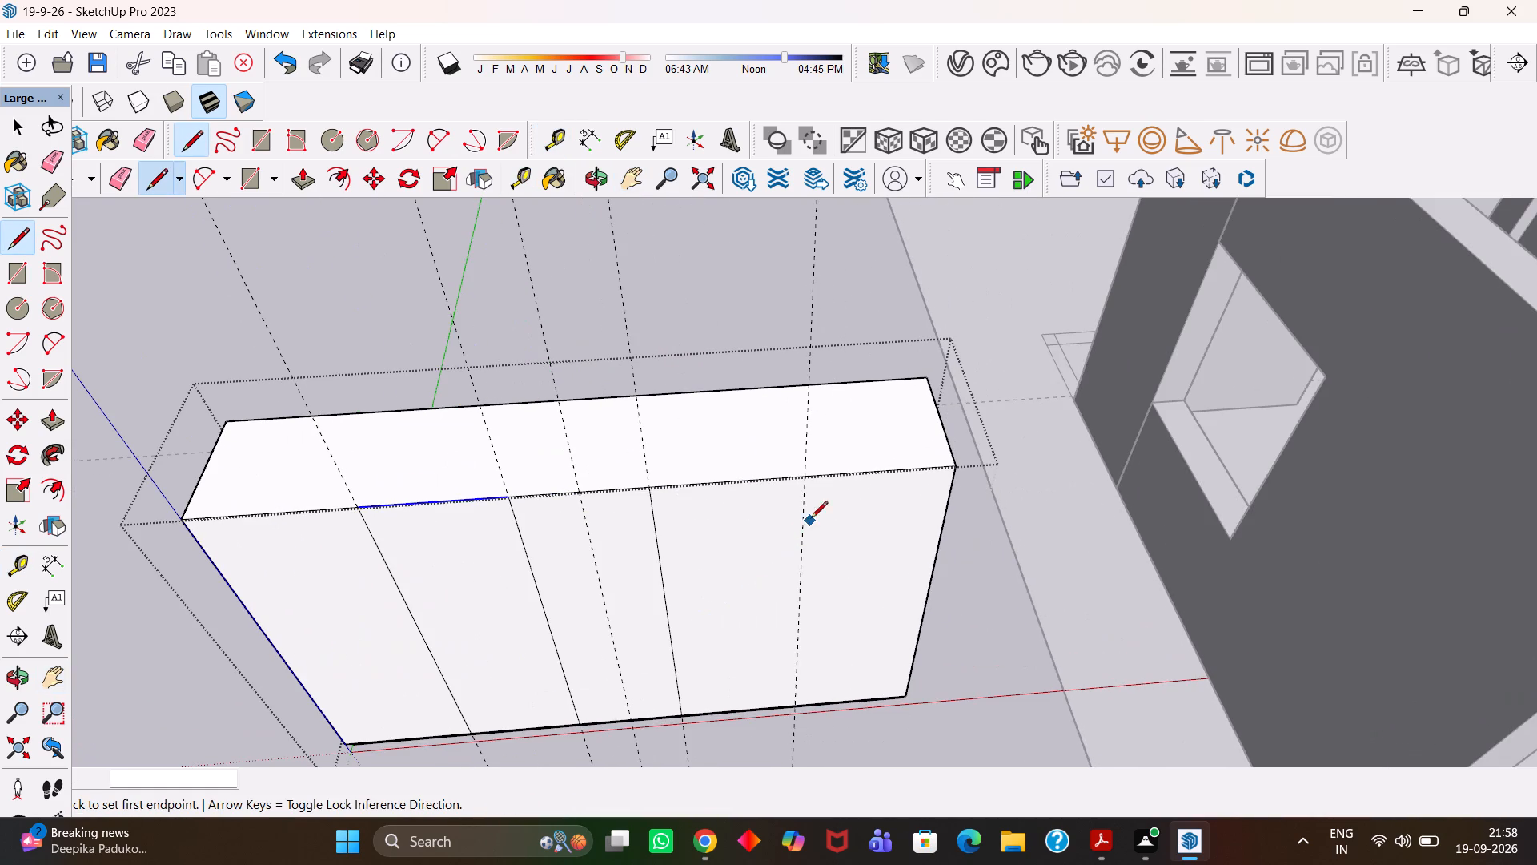
pyautogui.click(803, 483)
pyautogui.click(799, 706)
# Erase all the vertical guides crossing the cabinet block's front.
pyautogui.scroll(-6, 770, 618)
pyautogui.press('h')
pyautogui.moveTo(680, 619); pyautogui.dragTo(753, 537)
pyautogui.scroll(3, 757, 529)
pyautogui.scroll(-4, 757, 529)
pyautogui.moveTo(706, 544); pyautogui.dragTo(757, 511)
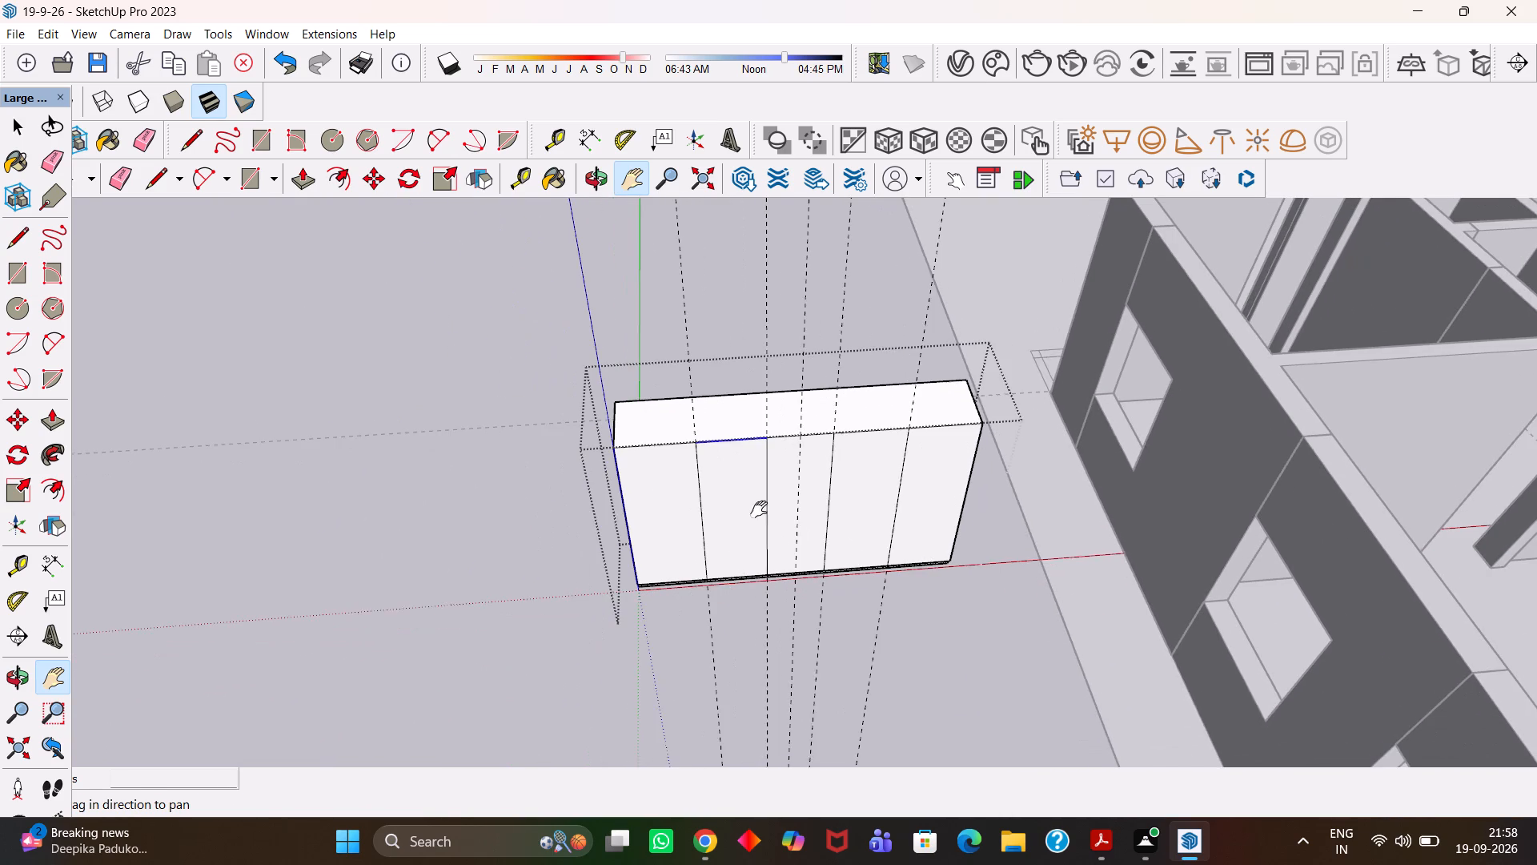
pyautogui.press('space')
pyautogui.moveTo(765, 584); pyautogui.dragTo(773, 580, button='middle')
pyautogui.scroll(1, 769, 584)
pyautogui.press('e')
pyautogui.moveTo(915, 658); pyautogui.dragTo(692, 662)
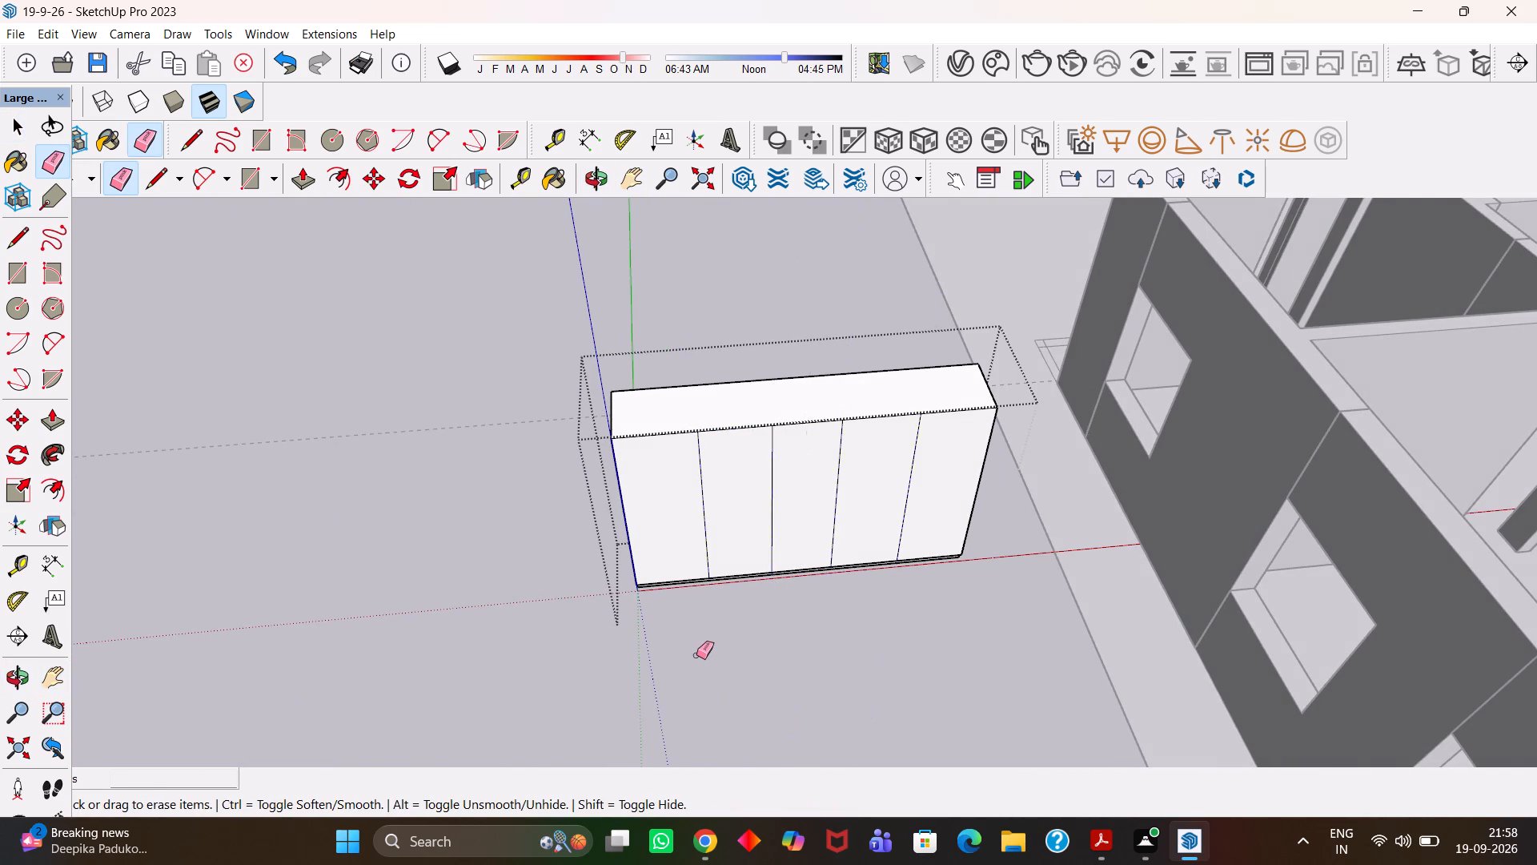
# Copy the end front panel face nearest the house about 3' out in front of the block.
pyautogui.scroll(4, 763, 600)
pyautogui.scroll(-5, 763, 600)
pyautogui.press('space')
pyautogui.click(916, 541)
pyautogui.scroll(3, 916, 541)
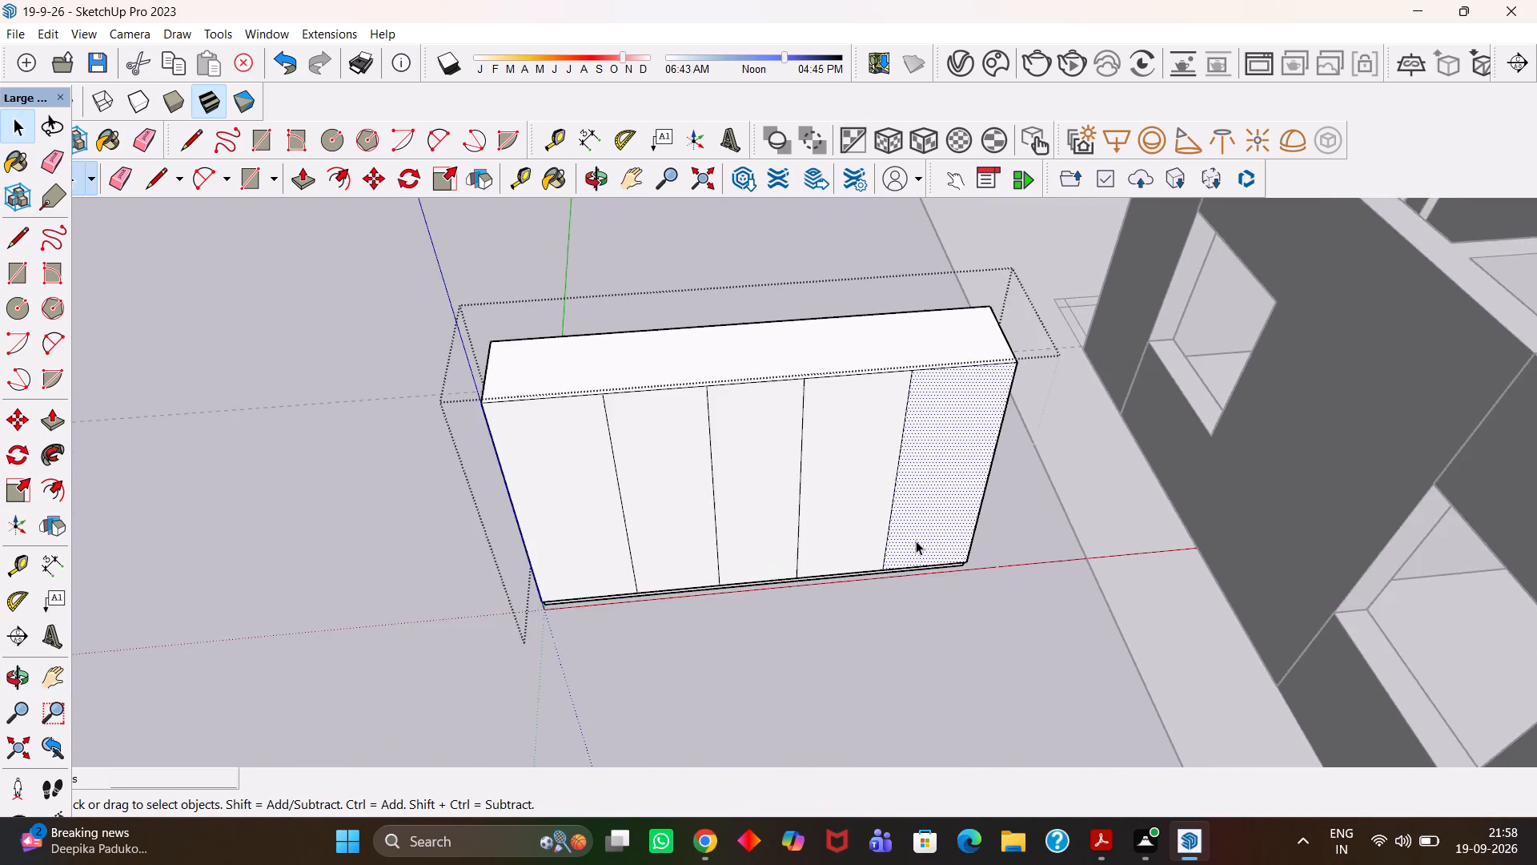
pyautogui.scroll(3, 916, 541)
pyautogui.press('m')
pyautogui.click(919, 541)
pyautogui.click(952, 682)
# Extrude the copied panel face to a thickness of 18 mm.
pyautogui.scroll(2, 960, 660)
pyautogui.press('p')
pyautogui.click(960, 658)
pyautogui.write('18mm')
pyautogui.press('Return')
pyautogui.press('h')
pyautogui.scroll(2, 963, 676)
pyautogui.scroll(-7, 970, 668)
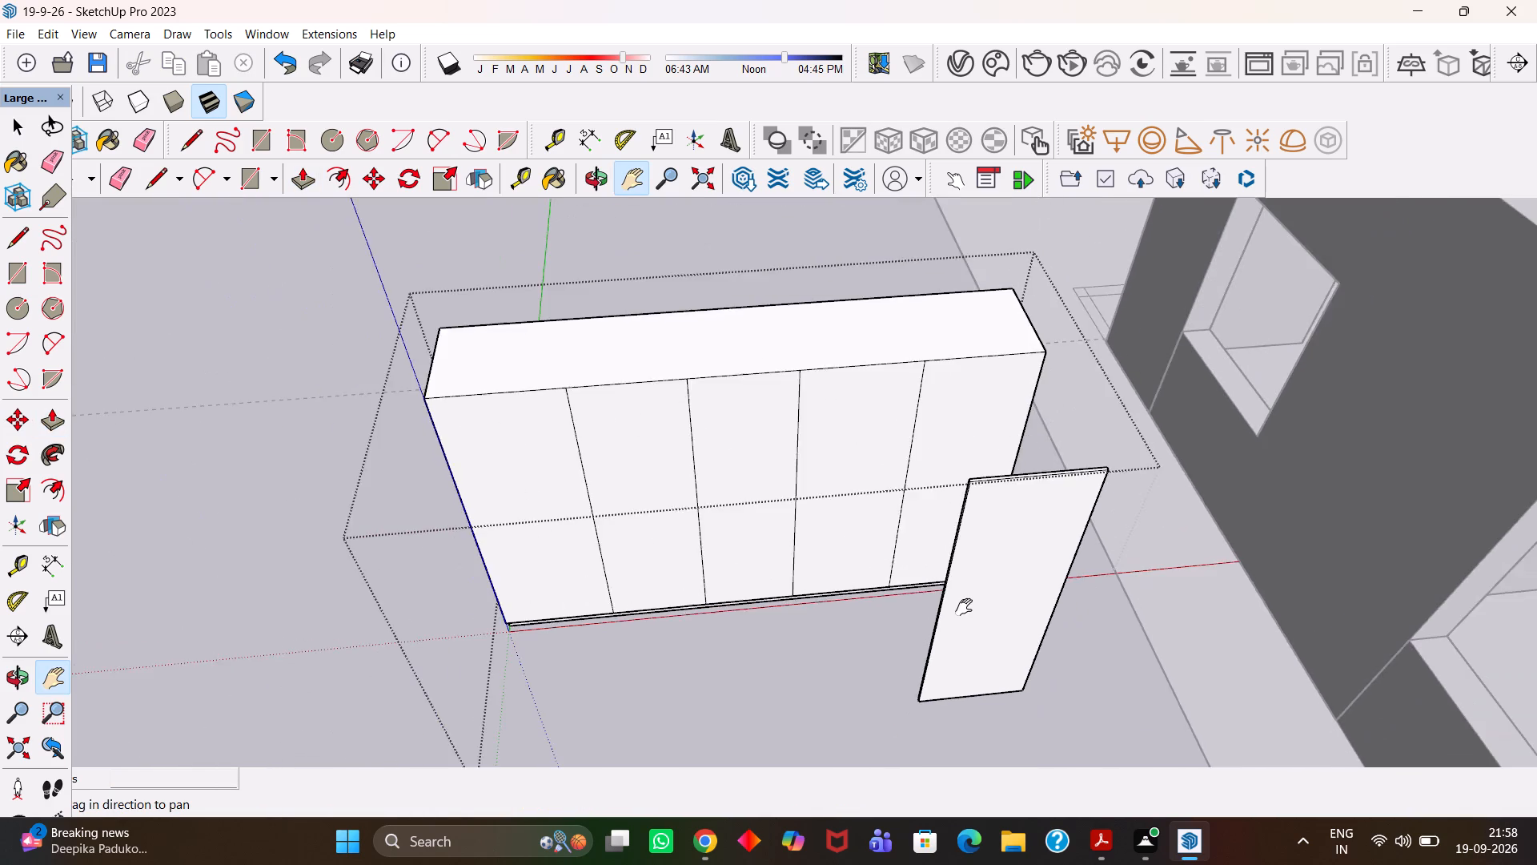
# Make the whole 18 mm panel a group.
pyautogui.moveTo(967, 609); pyautogui.dragTo(986, 662, button='middle')
pyautogui.scroll(2, 986, 658)
pyautogui.press('space')
pyautogui.click(1082, 702)
pyautogui.tripleClick(1008, 662)
pyautogui.doubleClick(1008, 662)
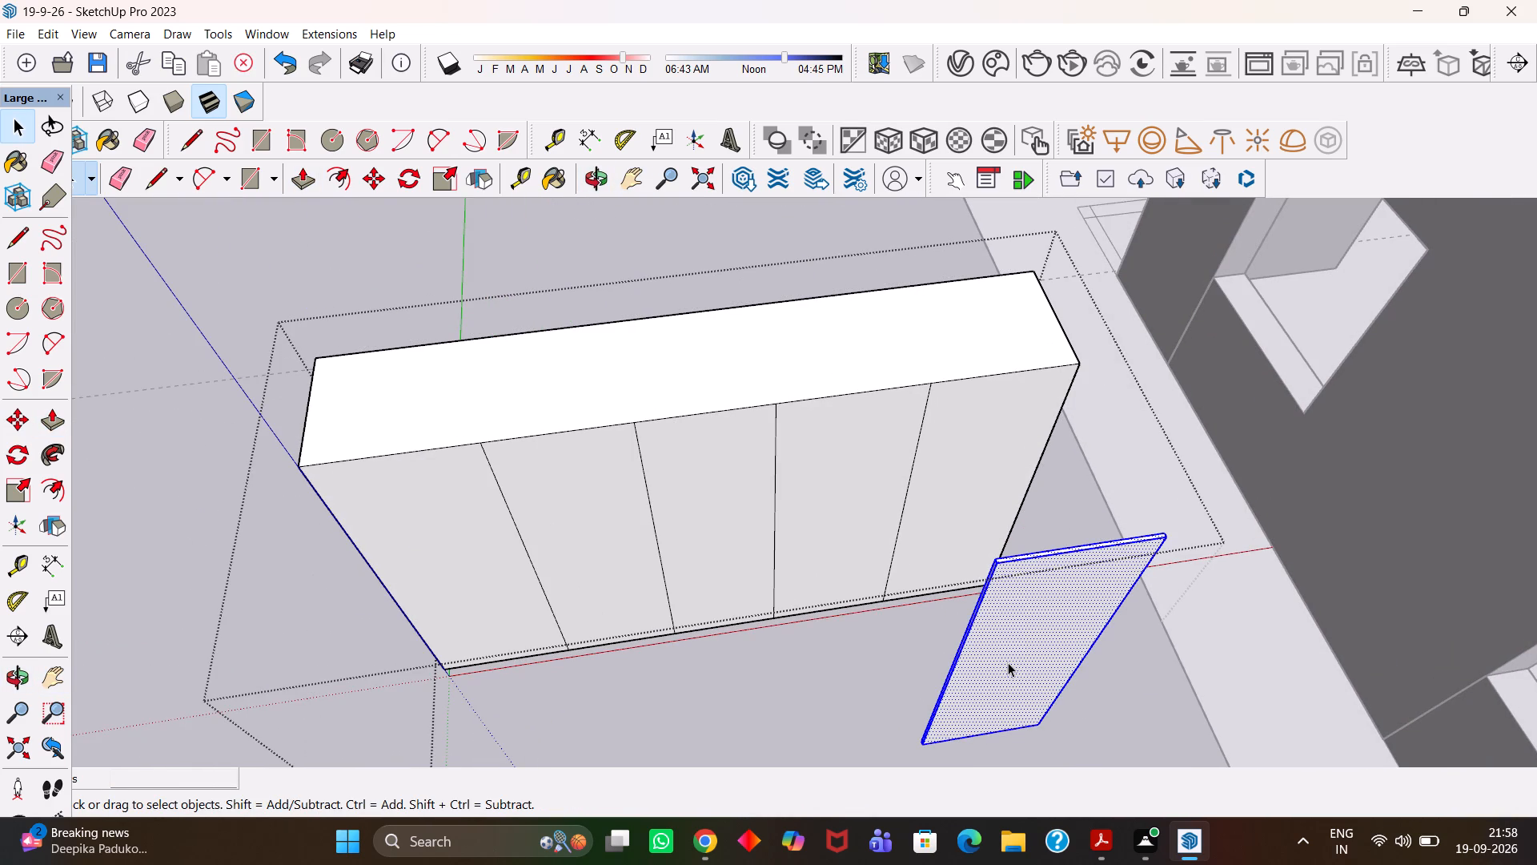
pyautogui.rightClick(1008, 662)
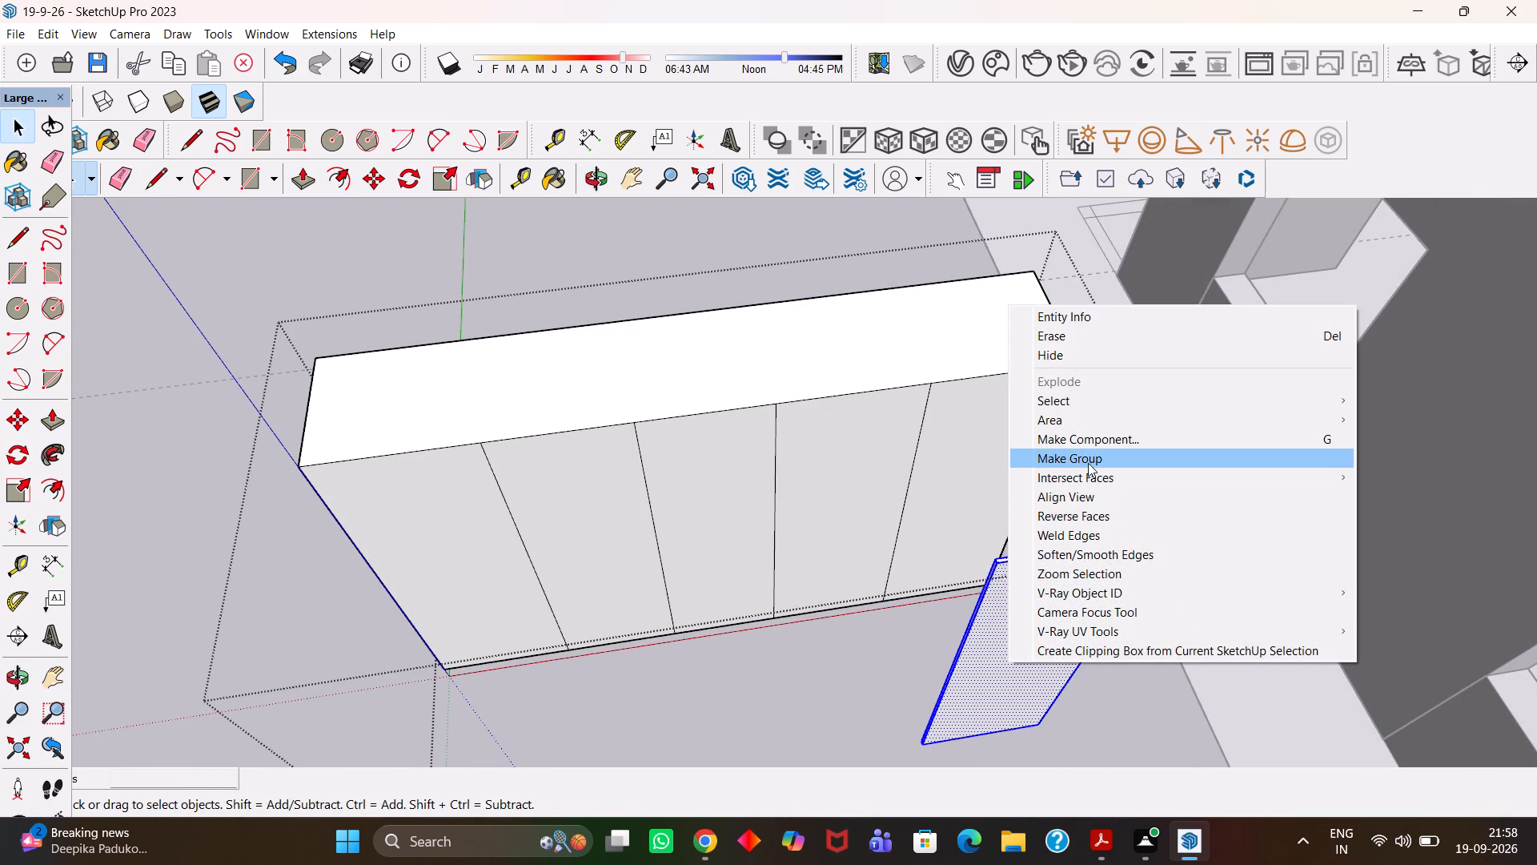
pyautogui.click(1089, 465)
# Move the panel group back against the block's front, matching its corner to the upper front corner nearest the house.
pyautogui.scroll(3, 1109, 503)
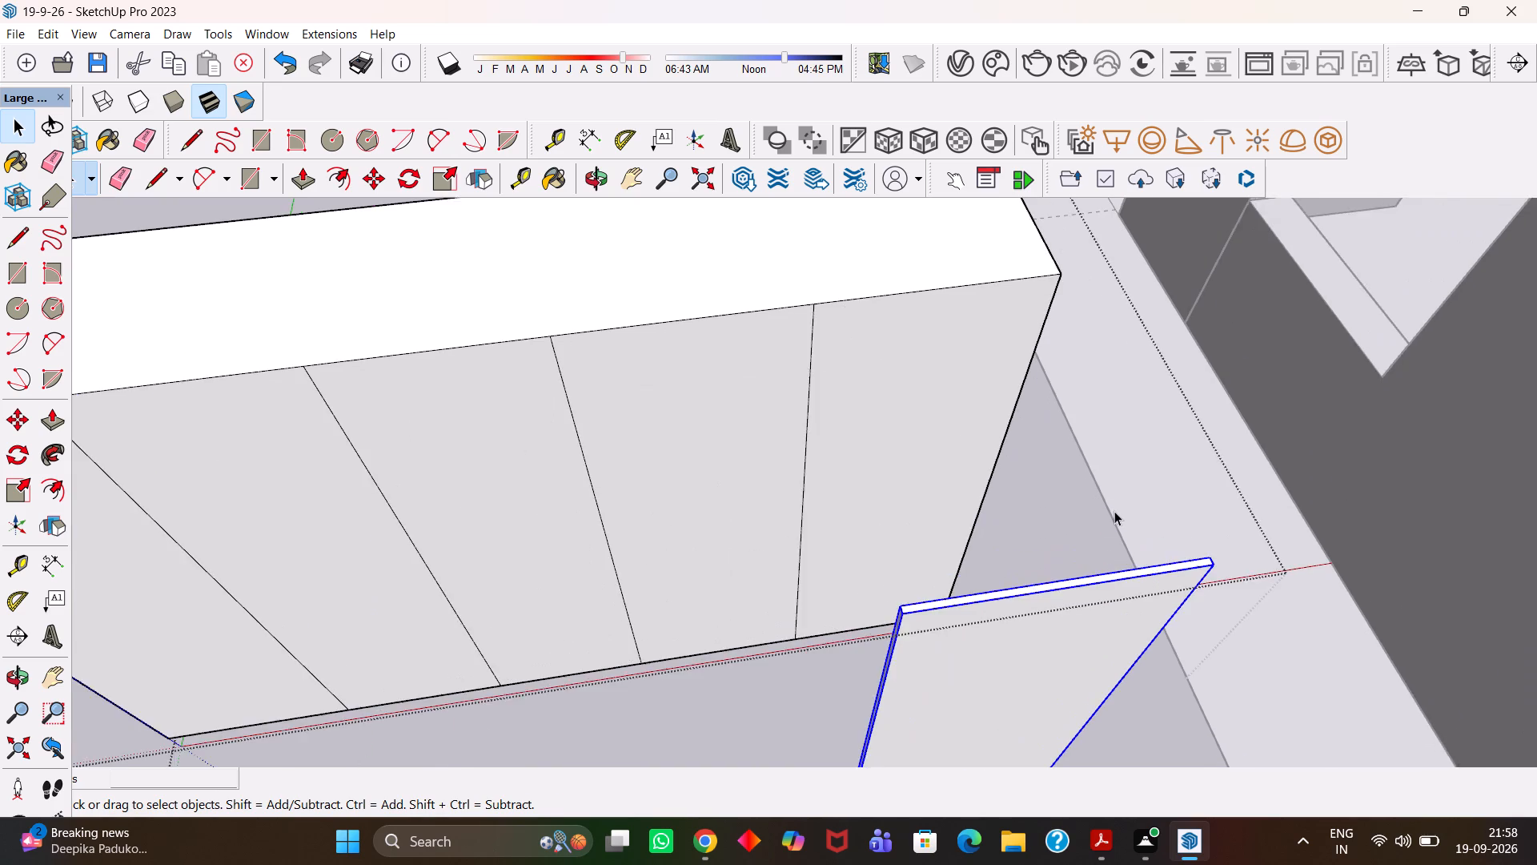
pyautogui.press('m')
pyautogui.scroll(3, 1190, 545)
pyautogui.click(1232, 569)
pyautogui.scroll(-8, 1025, 468)
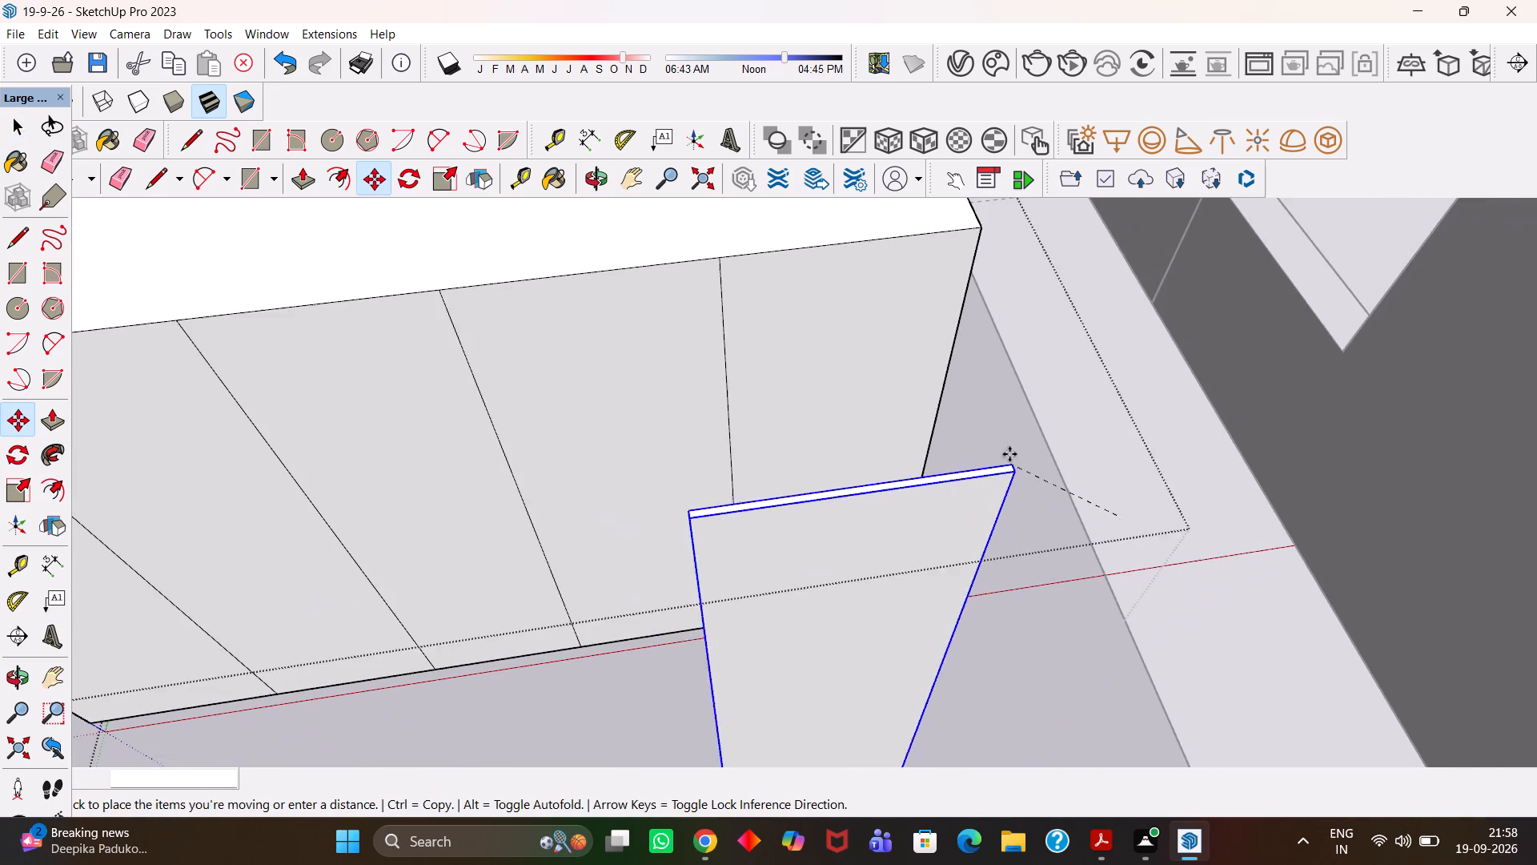
pyautogui.scroll(-5, 1009, 454)
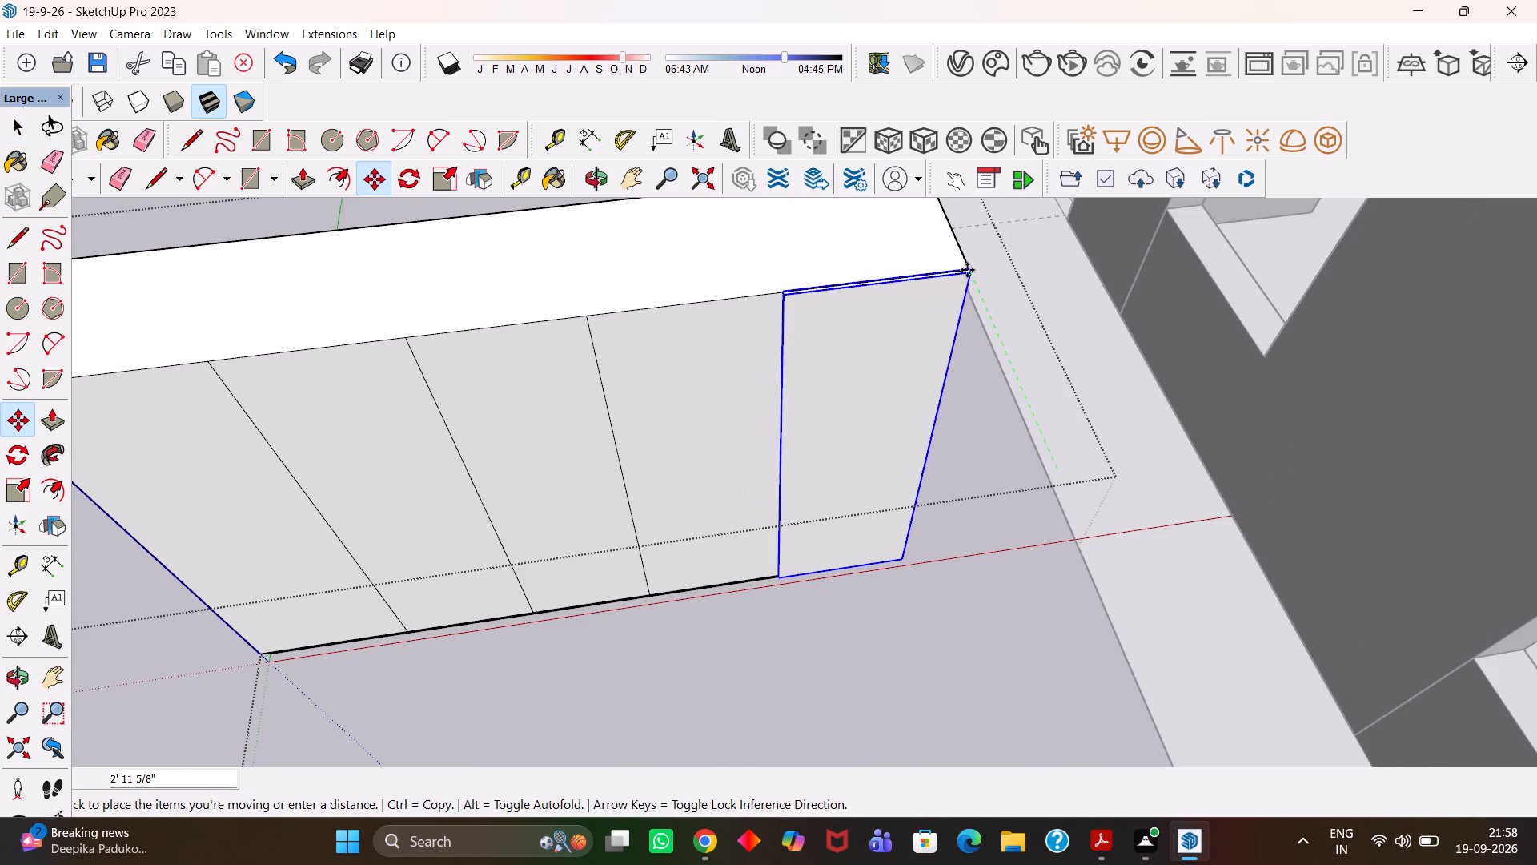
pyautogui.scroll(12, 967, 270)
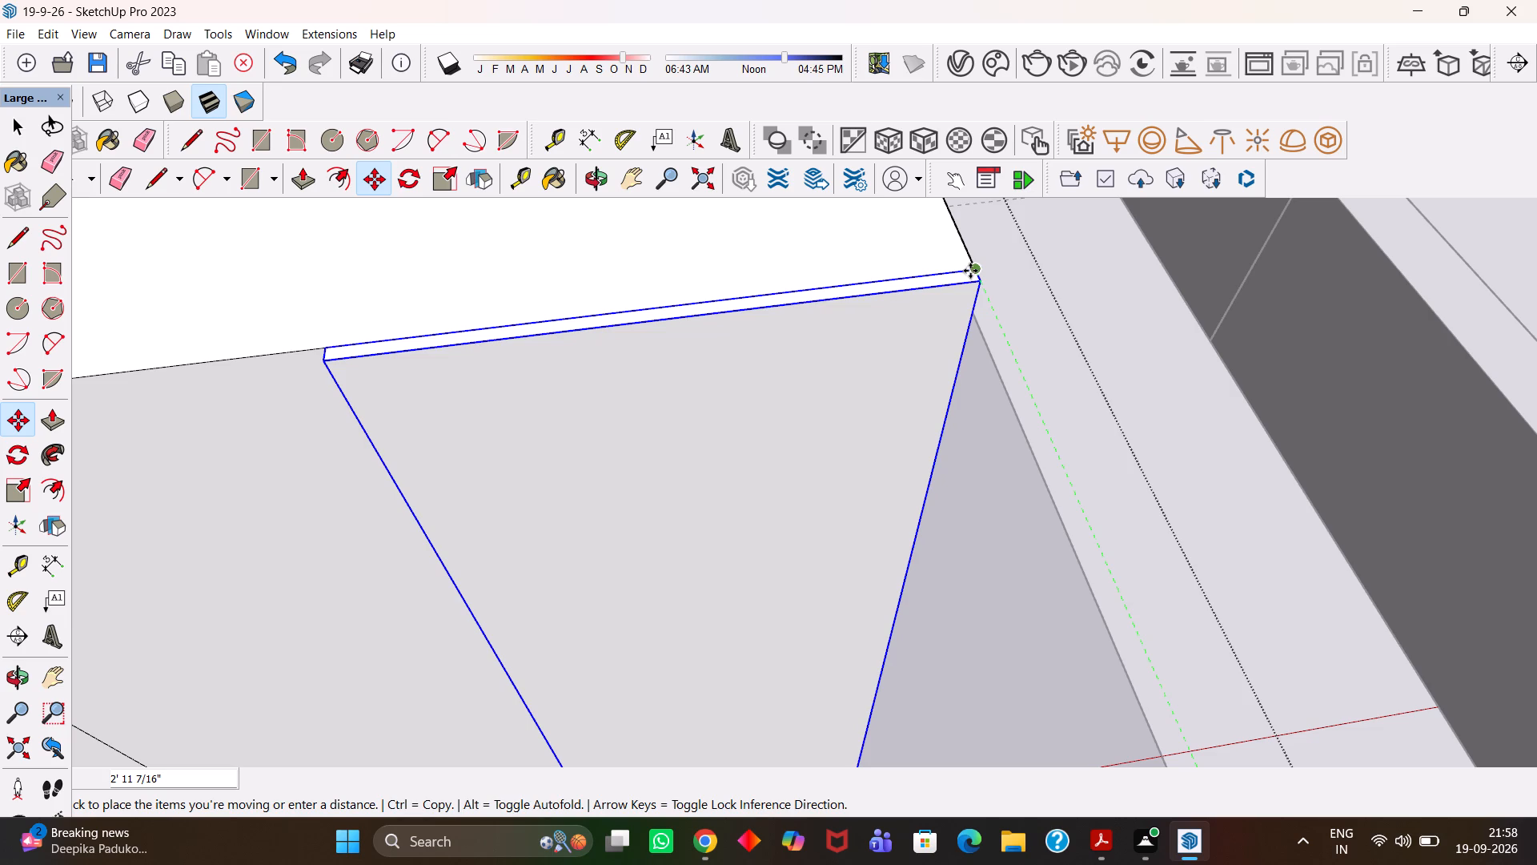
pyautogui.click(970, 271)
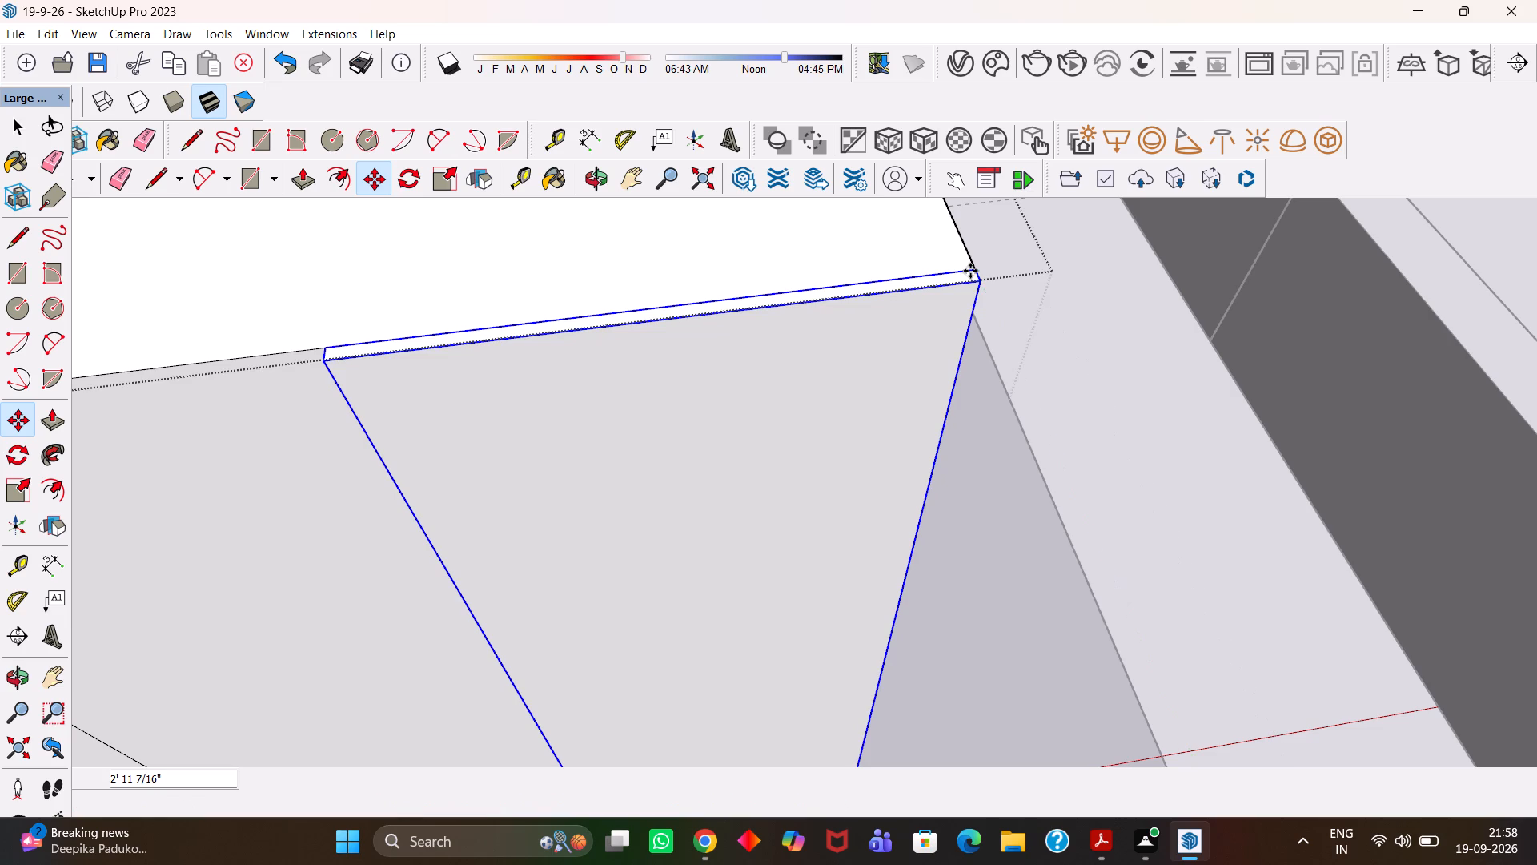
# Copy the shutter panel from its upper inner corner onto the adjacent front bay, ending at the central bay's edge.
pyautogui.press('h')
pyautogui.scroll(-5, 970, 271)
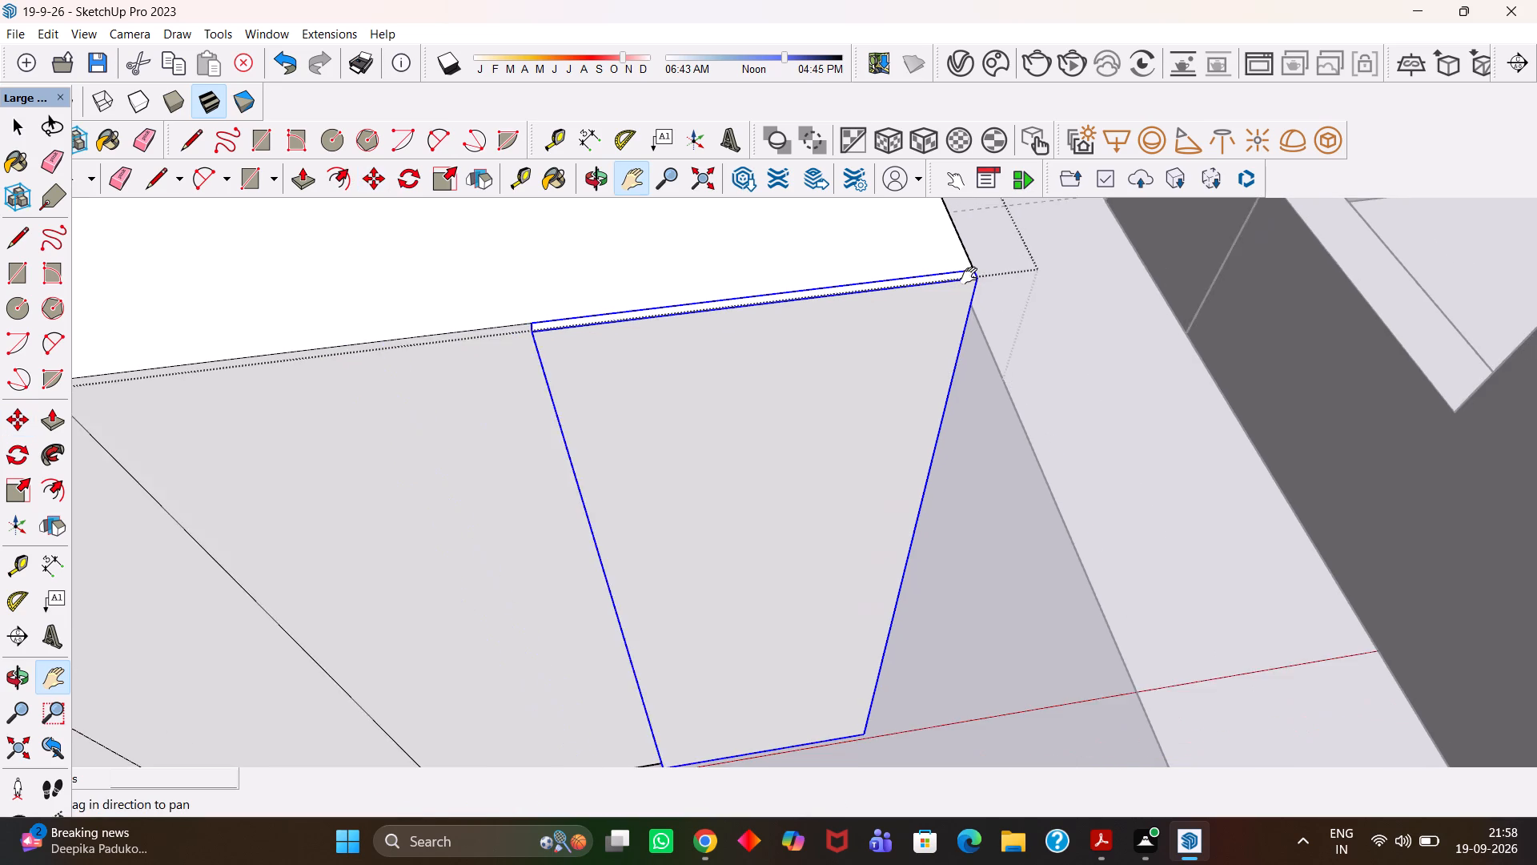
pyautogui.scroll(-3, 969, 276)
pyautogui.moveTo(777, 304); pyautogui.dragTo(913, 351)
pyautogui.scroll(9, 810, 368)
pyautogui.press('m')
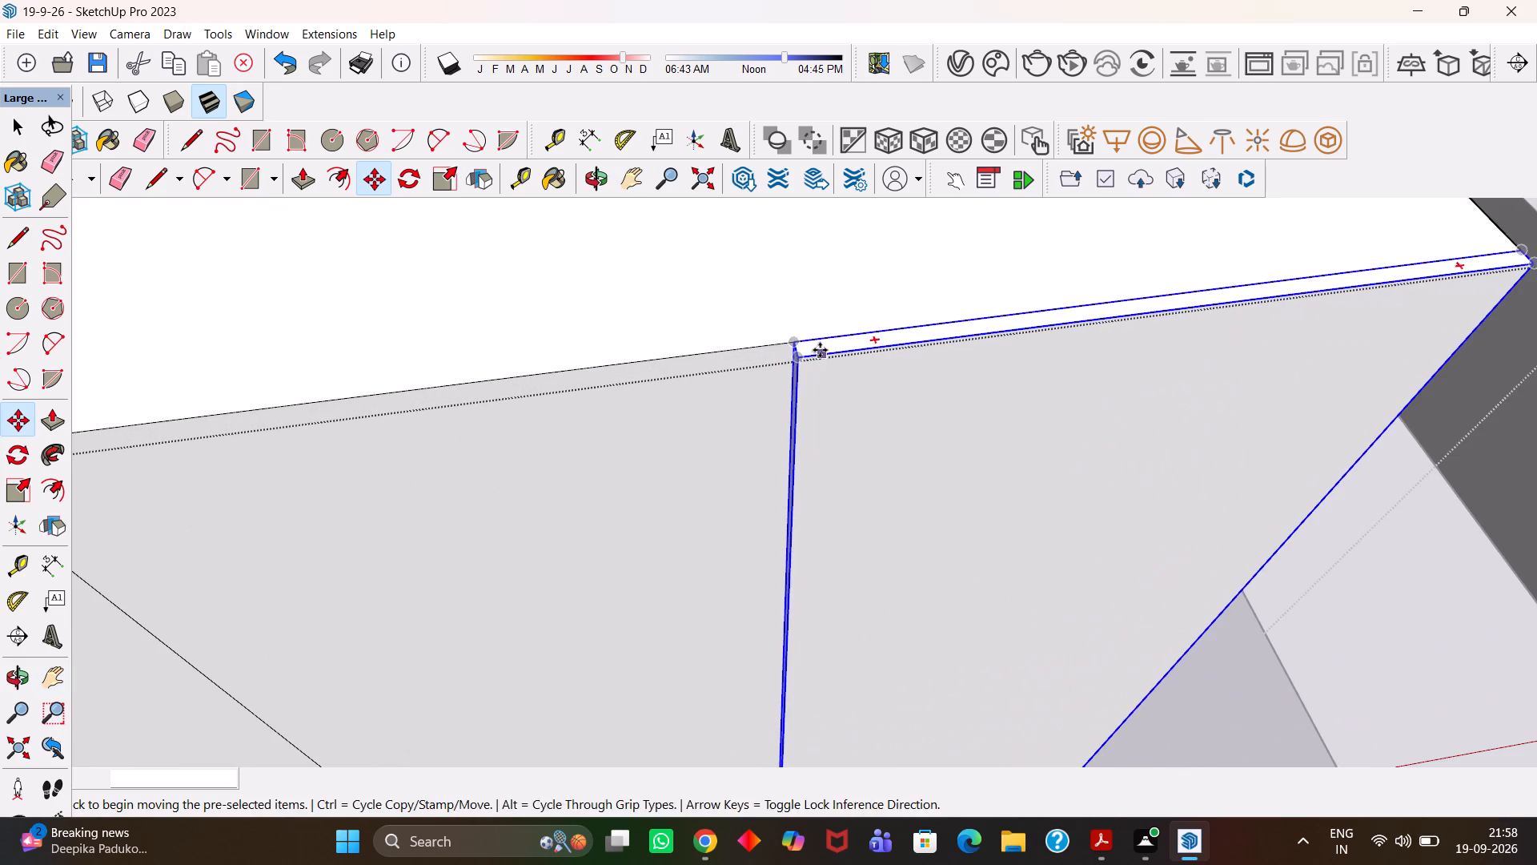
pyautogui.click(789, 339)
pyautogui.press('h')
pyautogui.scroll(-5, 710, 346)
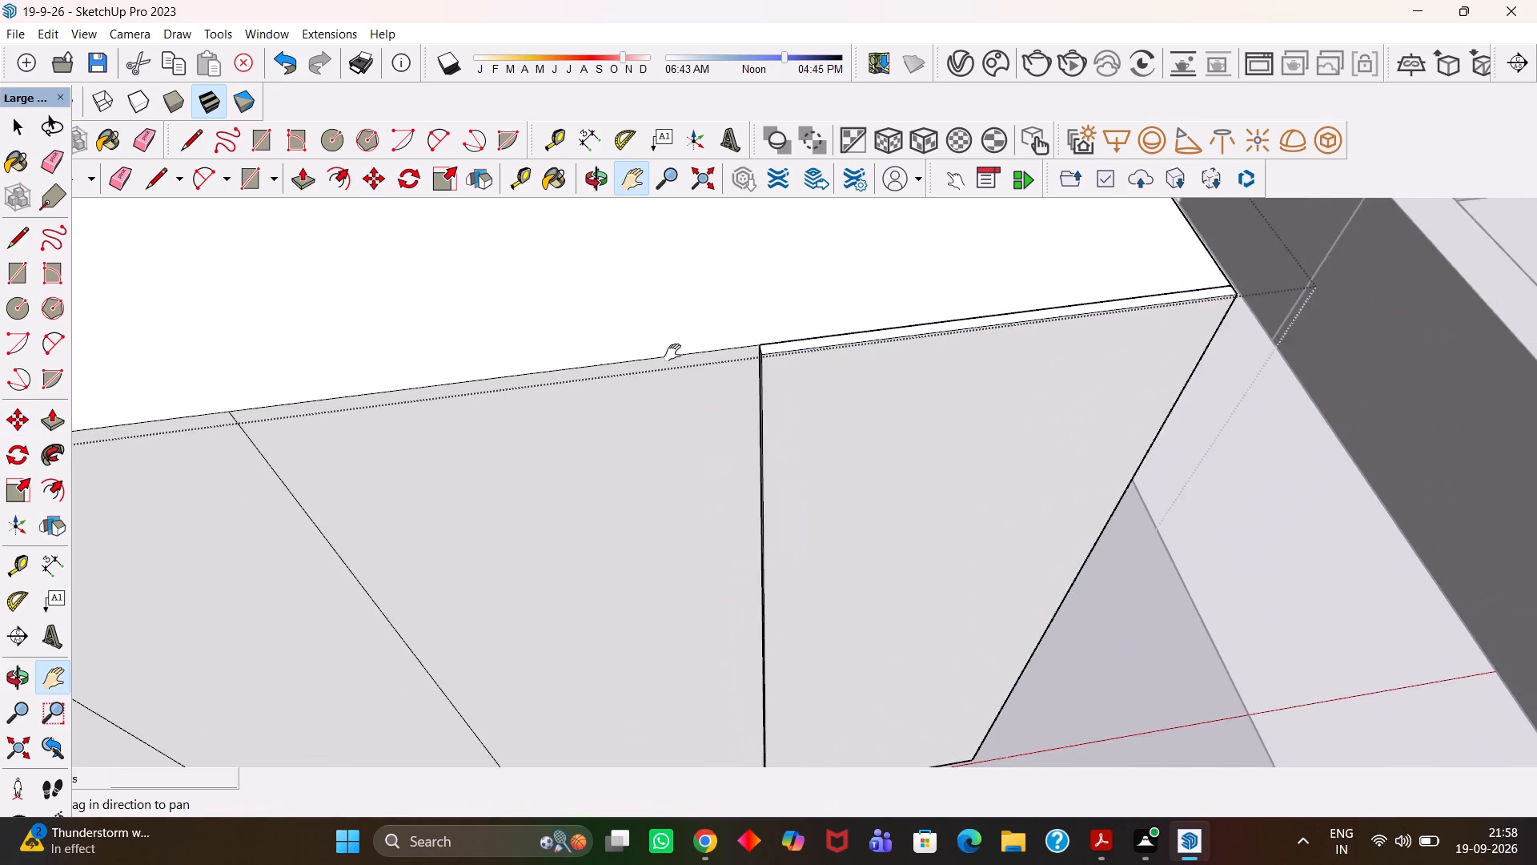
pyautogui.moveTo(623, 350); pyautogui.dragTo(829, 342)
pyautogui.scroll(-4, 809, 352)
pyautogui.press('Escape')
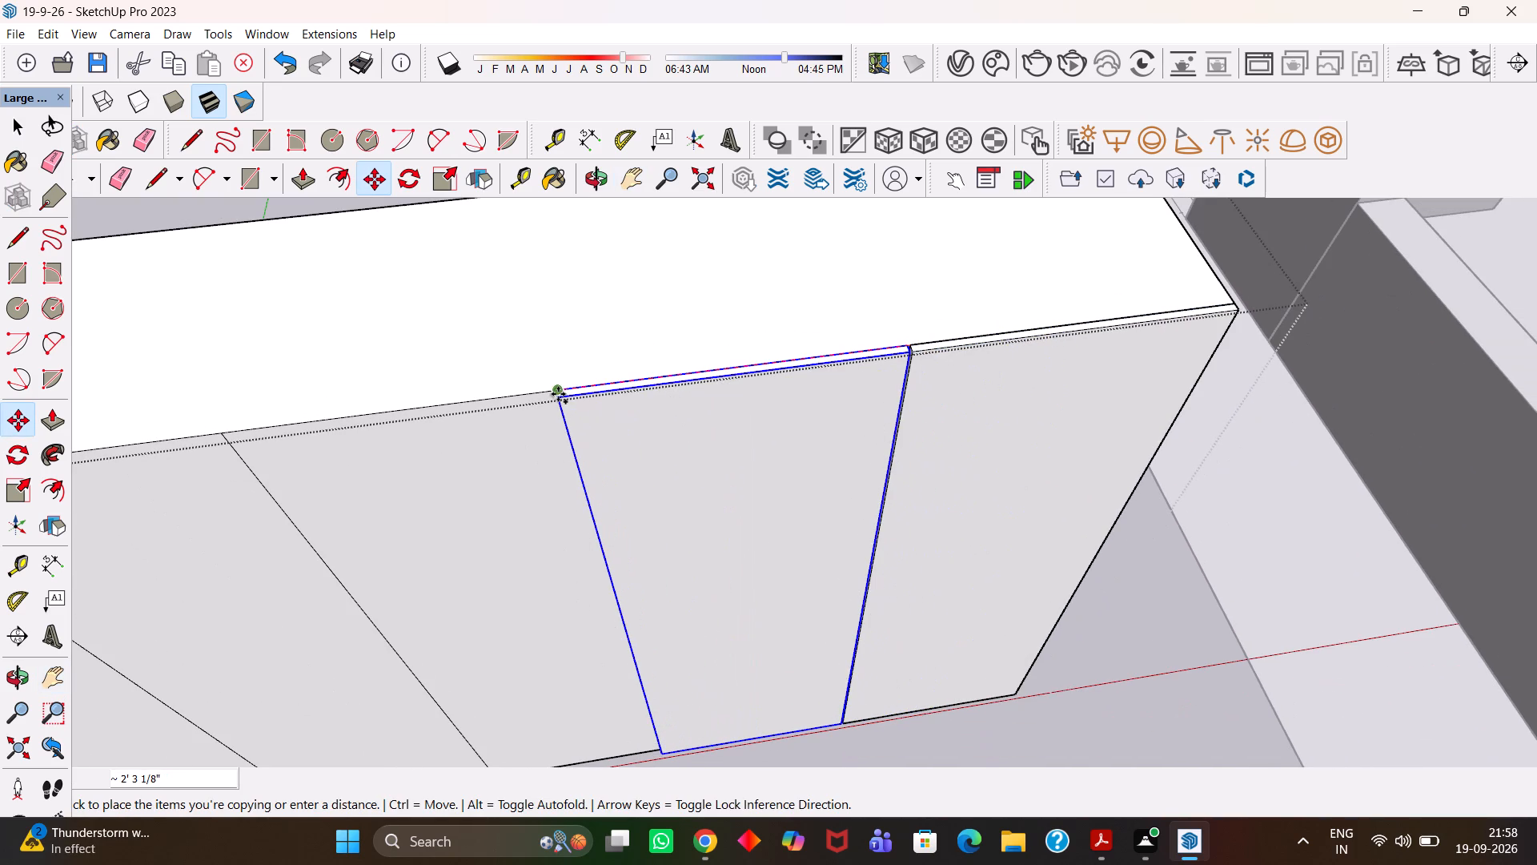
pyautogui.click(558, 394)
# Copy the shutter panel onto the end bay farthest from the house, flush with the block's upper front corner.
pyautogui.scroll(-5, 725, 368)
pyautogui.scroll(5, 738, 383)
pyautogui.press('m')
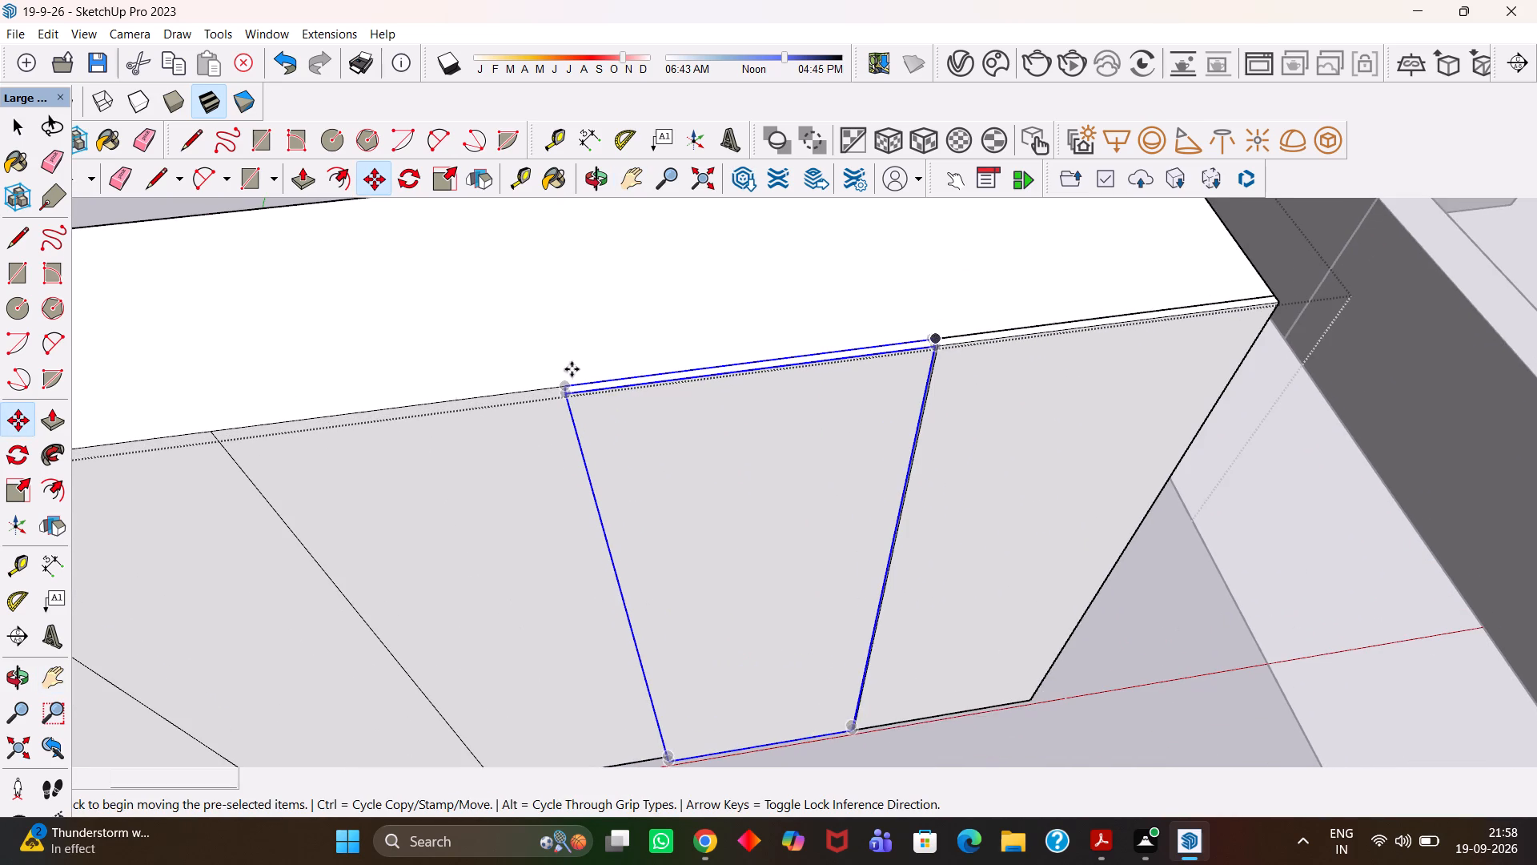
pyautogui.click(564, 380)
pyautogui.press('h')
pyautogui.scroll(-5, 505, 385)
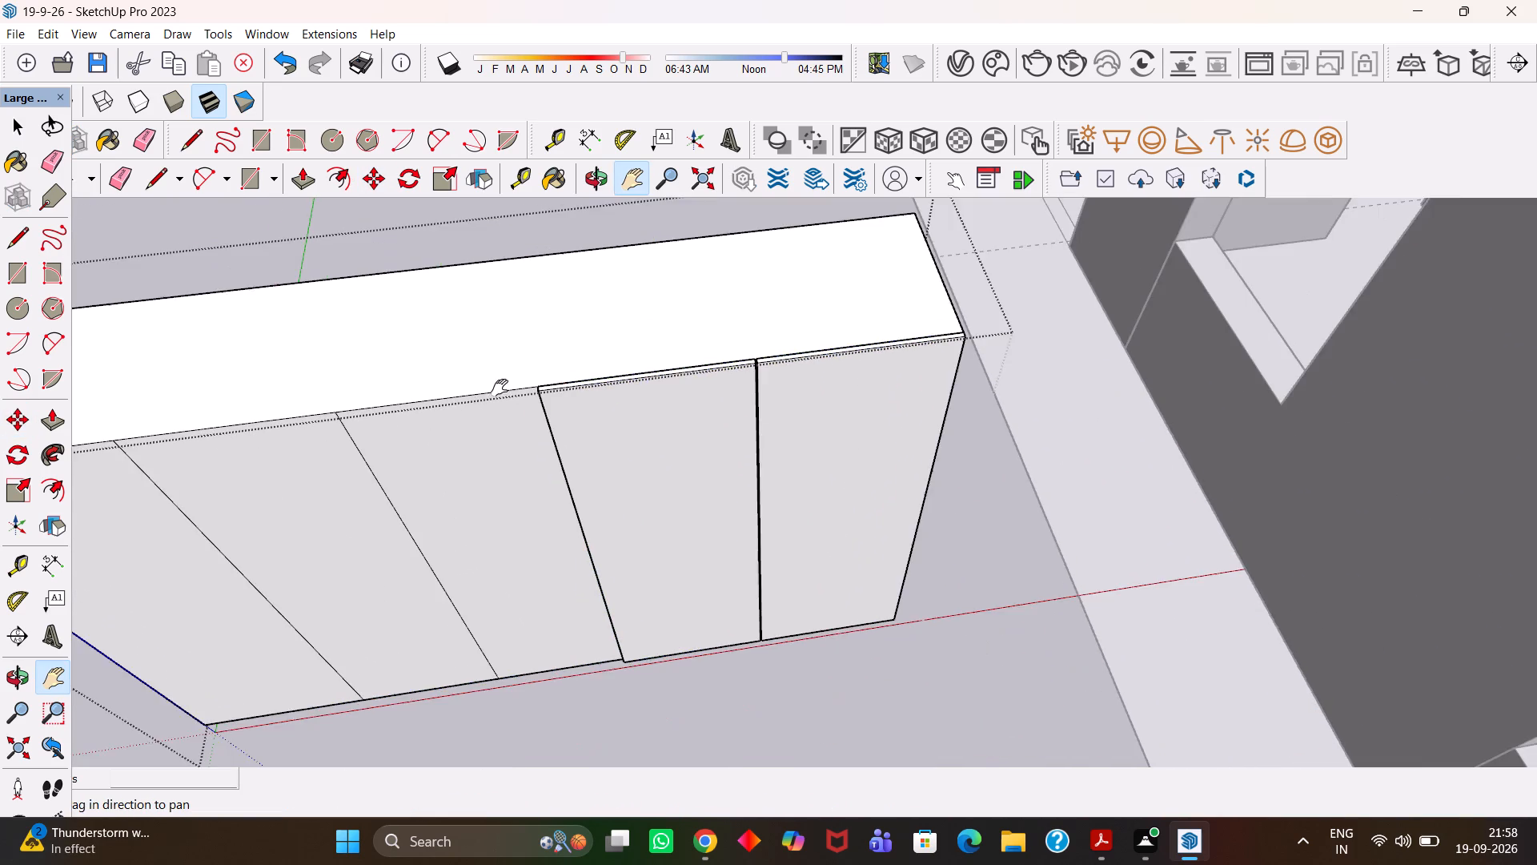
pyautogui.scroll(-1, 500, 388)
pyautogui.moveTo(291, 377); pyautogui.dragTo(734, 382)
pyautogui.scroll(-5, 624, 388)
pyautogui.moveTo(420, 422); pyautogui.dragTo(620, 396)
pyautogui.scroll(3, 648, 404)
pyautogui.press('Escape')
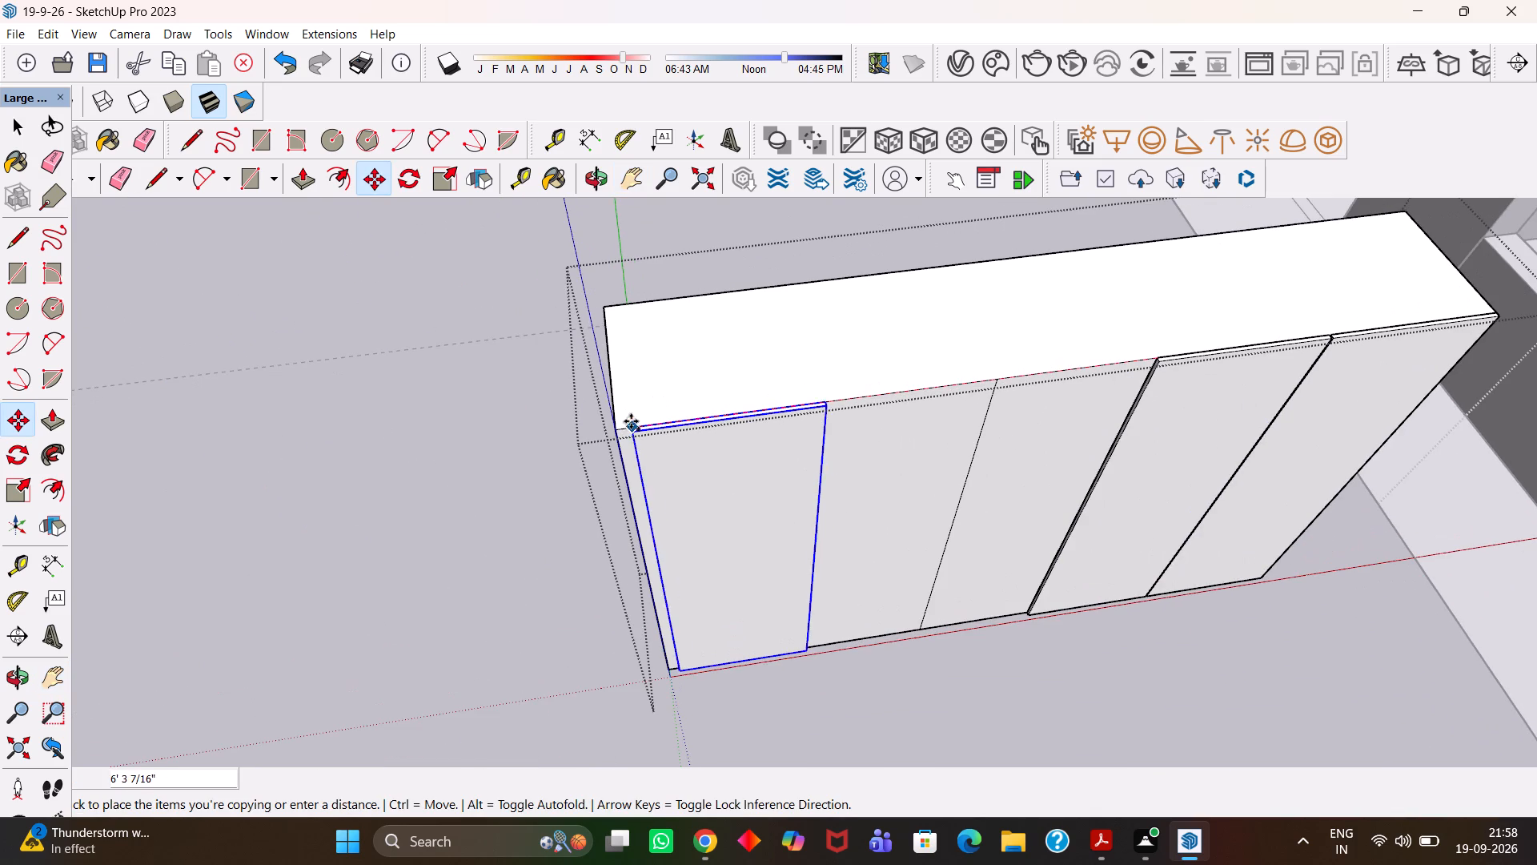
pyautogui.click(619, 425)
# Copy the far end panel onto the bay beside it, ending at the central bay's edge.
pyautogui.scroll(4, 700, 425)
pyautogui.scroll(4, 817, 407)
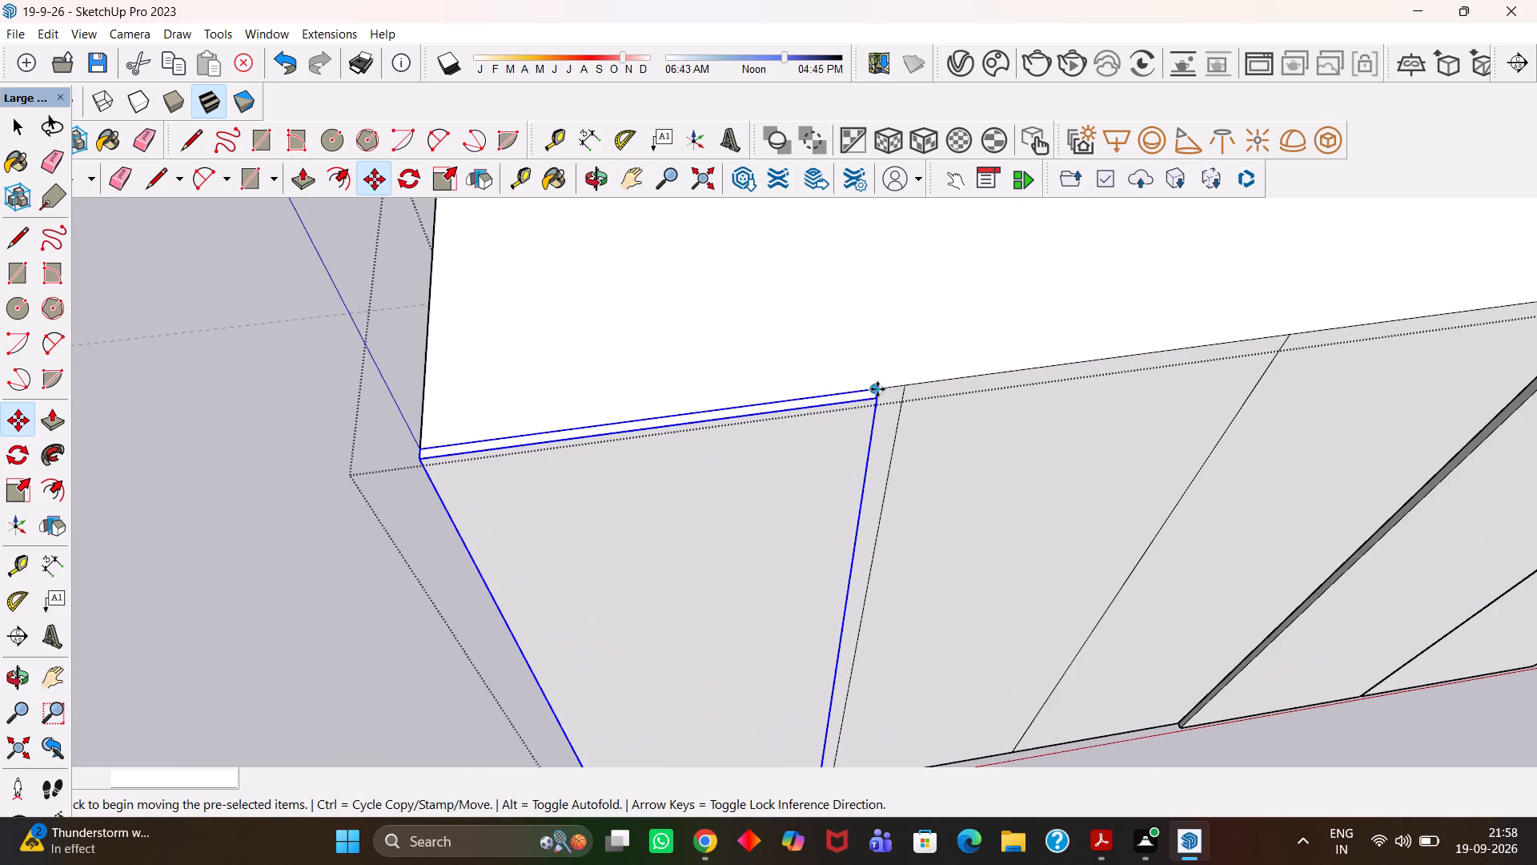
pyautogui.click(874, 389)
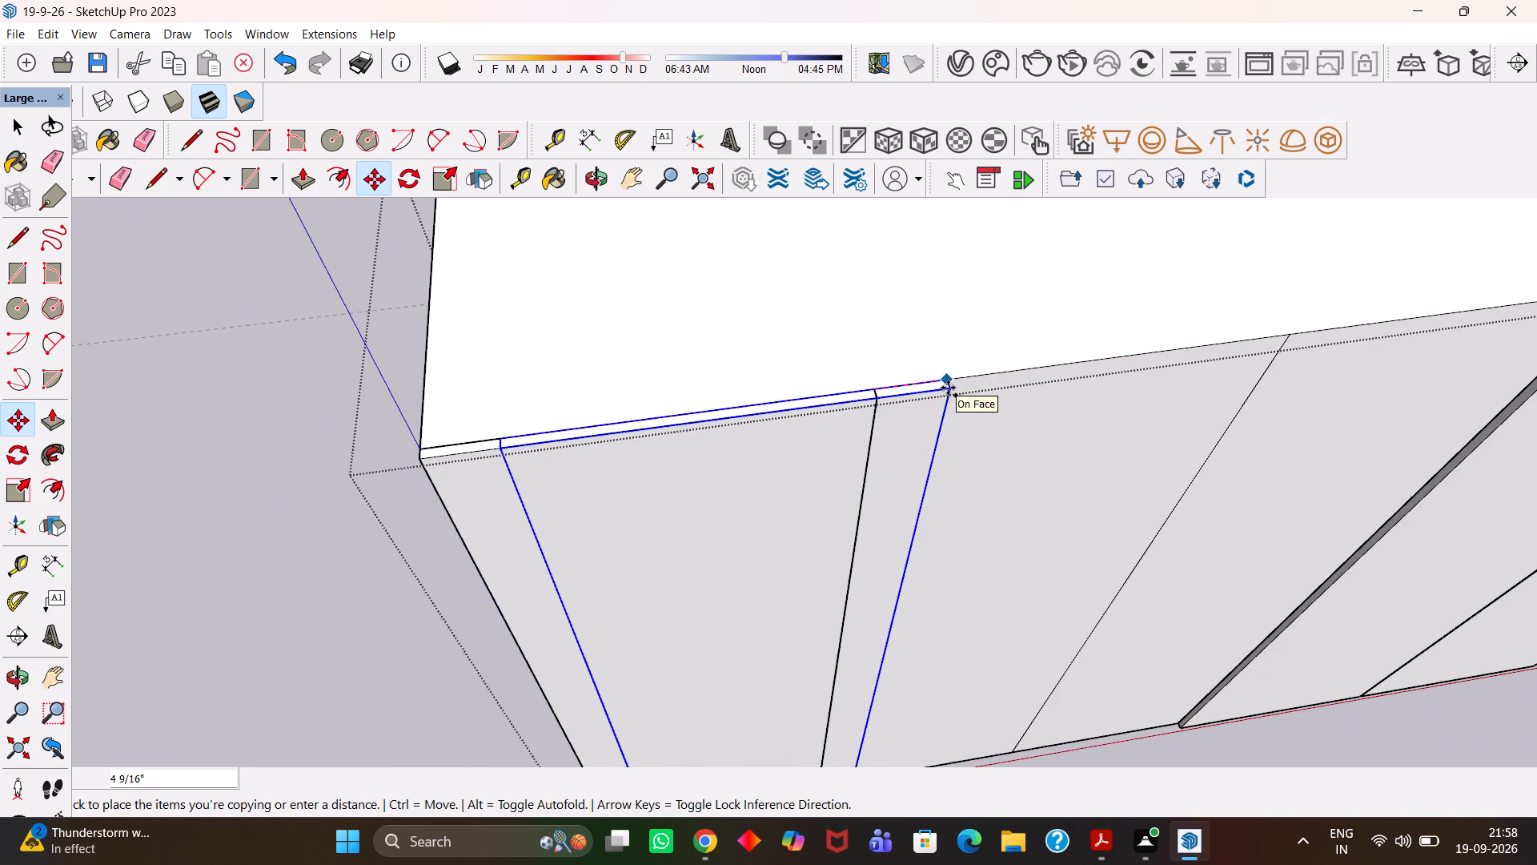
pyautogui.press('h')
pyautogui.scroll(-5, 948, 388)
pyautogui.moveTo(1017, 400); pyautogui.dragTo(793, 408)
pyautogui.scroll(2, 862, 395)
pyautogui.press('Escape')
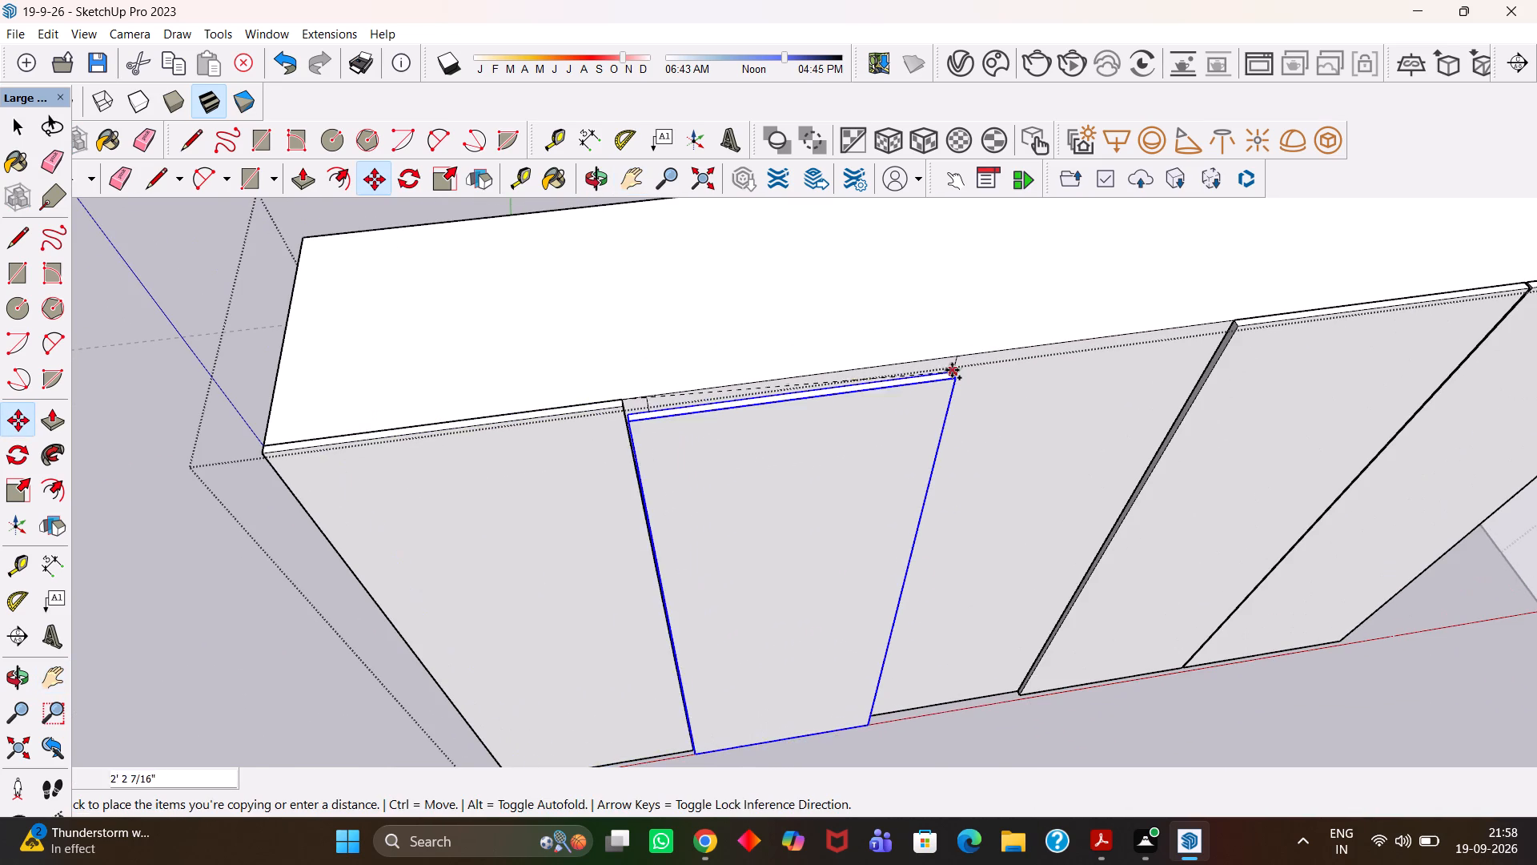
pyautogui.scroll(3, 958, 367)
pyautogui.click(957, 348)
# Place a horizontal guide 2' above the lower edge of the open central bay.
pyautogui.scroll(-2, 954, 348)
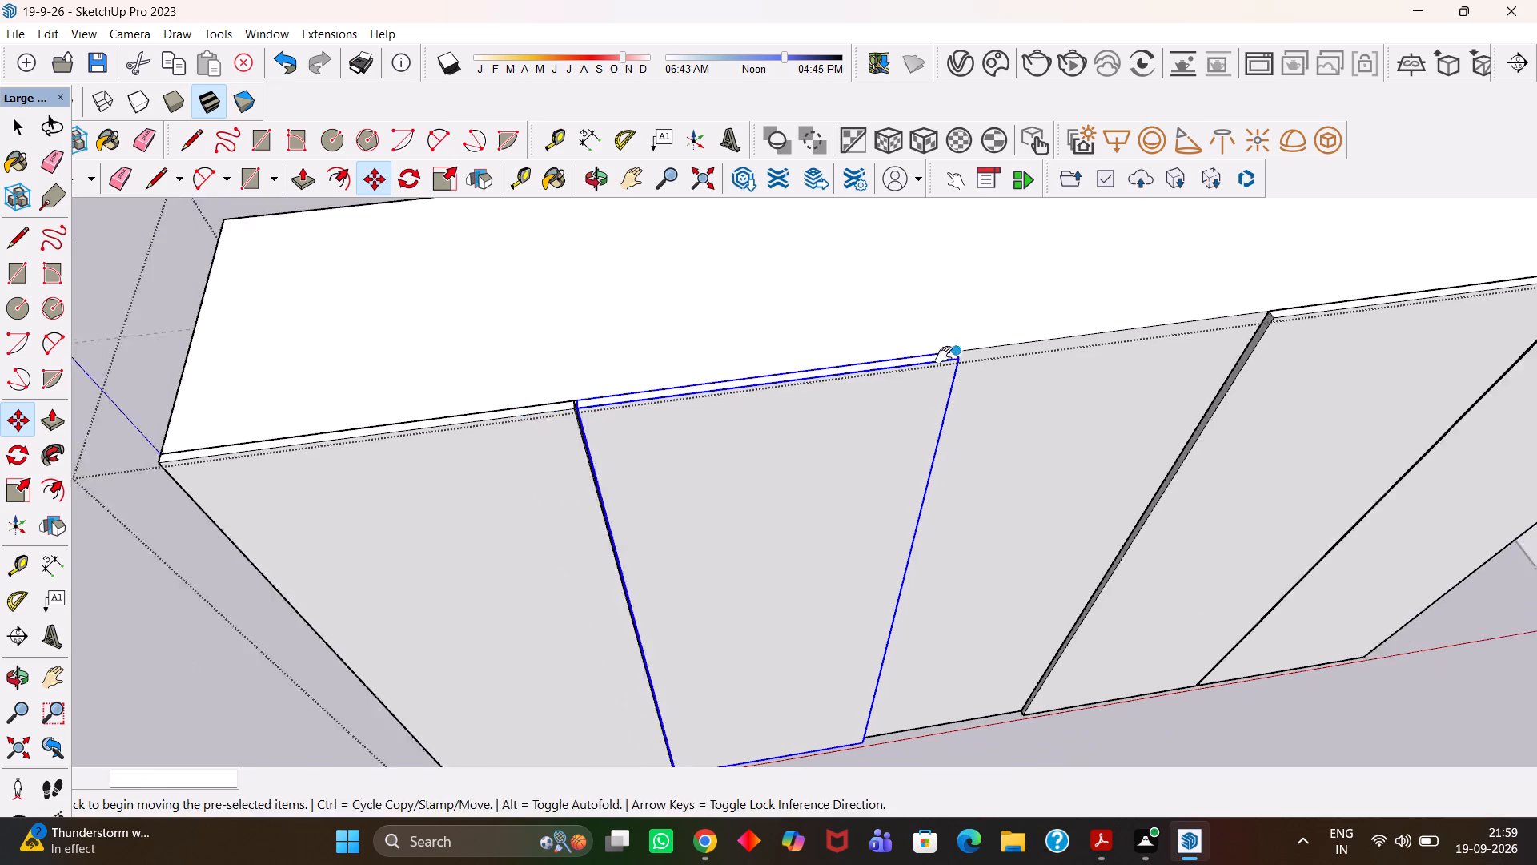
pyautogui.scroll(-8, 944, 355)
pyautogui.press('h')
pyautogui.moveTo(873, 418); pyautogui.dragTo(807, 352, button='middle')
pyautogui.scroll(-5, 807, 352)
pyautogui.scroll(1, 820, 467)
pyautogui.moveTo(821, 467); pyautogui.dragTo(839, 444, button='middle')
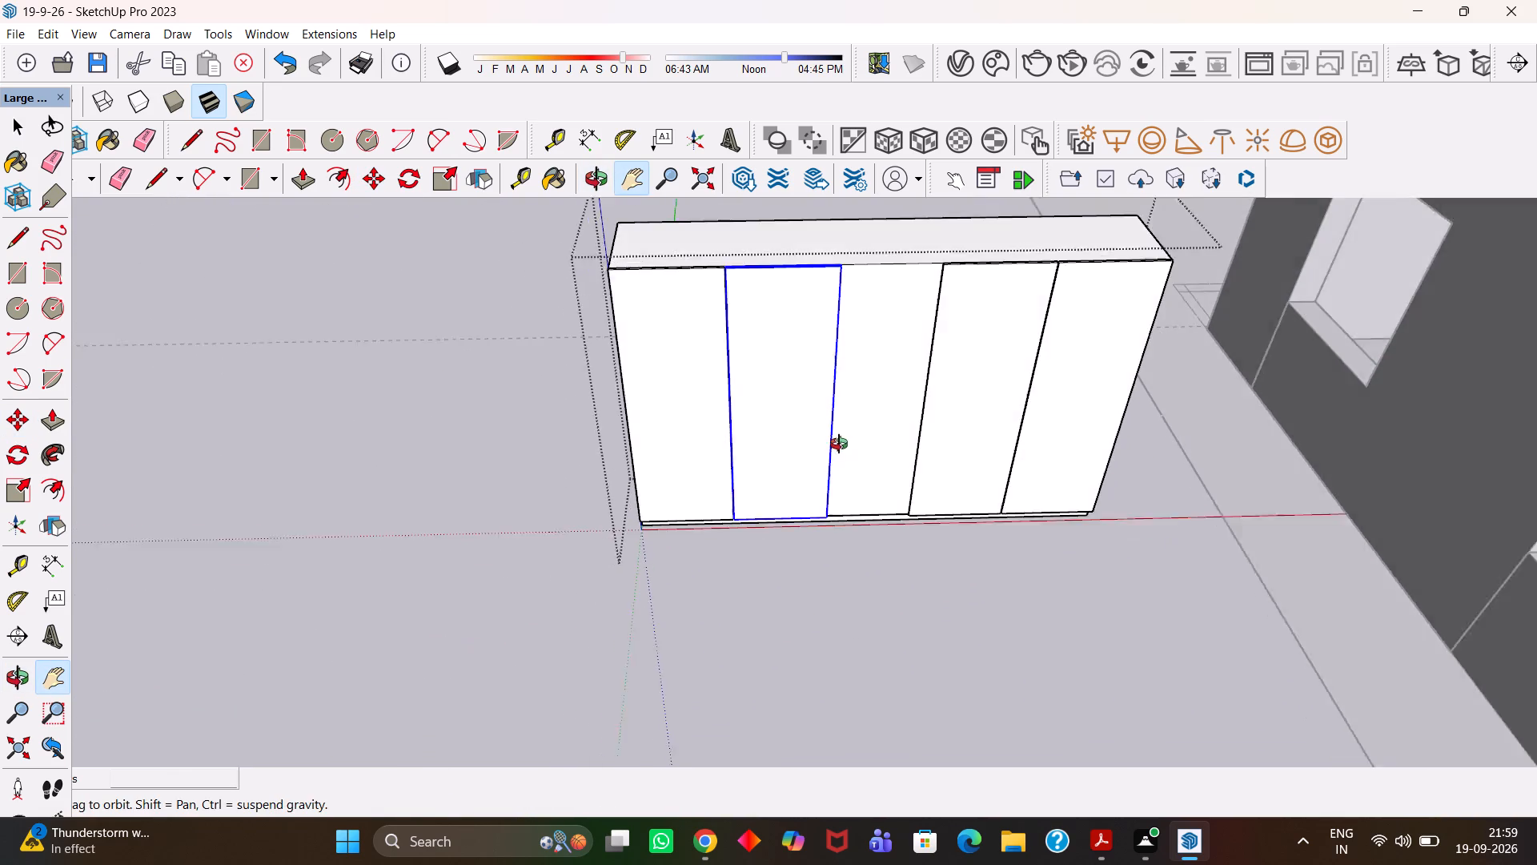
pyautogui.moveTo(839, 444); pyautogui.dragTo(836, 432, button='middle')
pyautogui.scroll(3, 836, 432)
pyautogui.press('h')
pyautogui.moveTo(927, 437); pyautogui.dragTo(836, 468)
pyautogui.moveTo(777, 549); pyautogui.dragTo(812, 473, button='middle')
pyautogui.scroll(2, 786, 517)
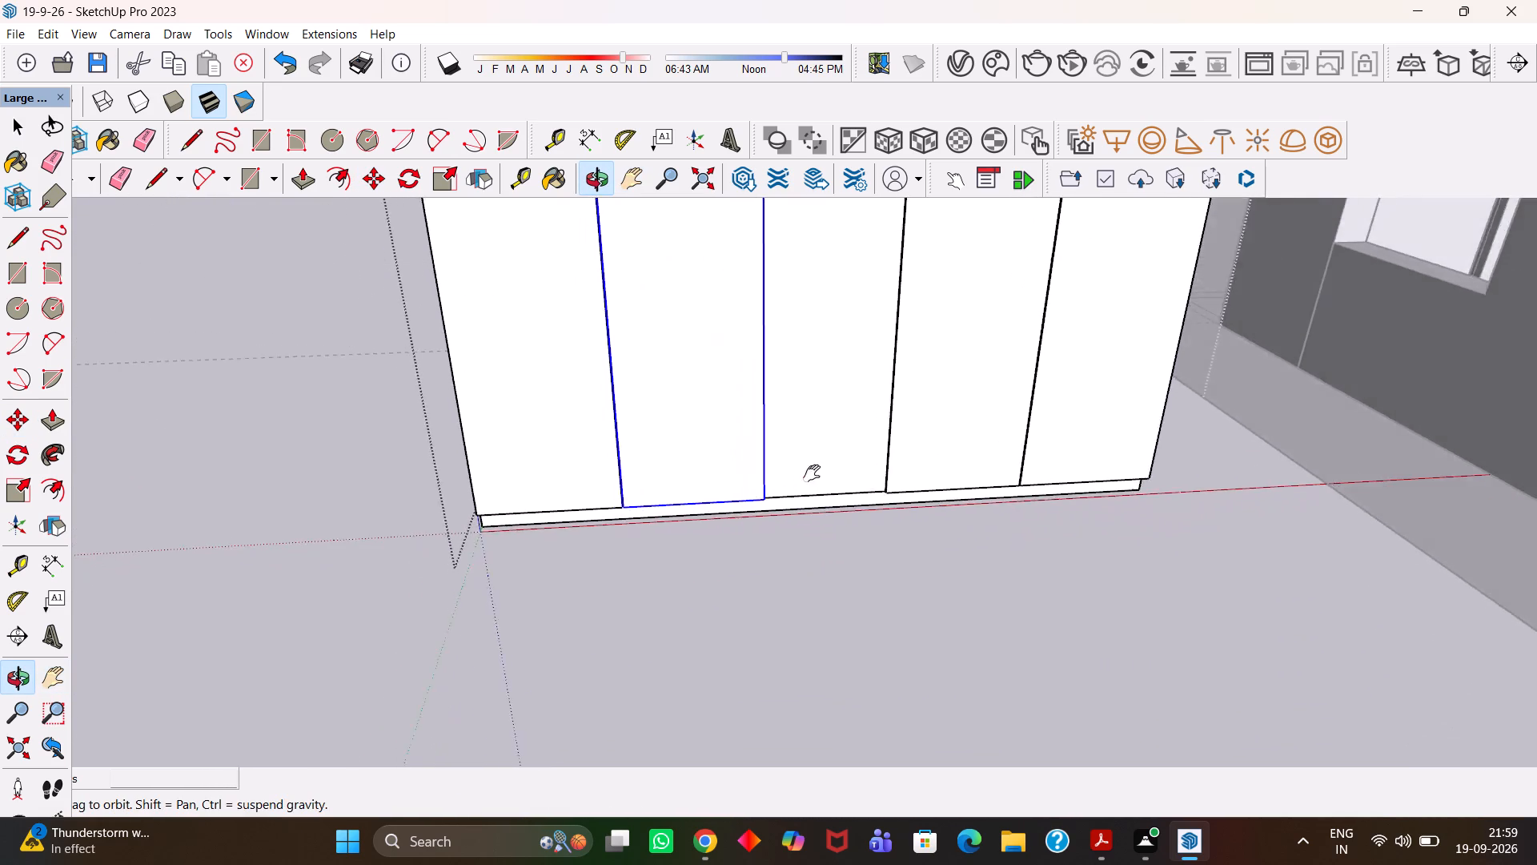
pyautogui.moveTo(812, 473); pyautogui.dragTo(810, 475, button='middle')
pyautogui.scroll(8, 812, 473)
pyautogui.scroll(-5, 829, 492)
pyautogui.press('h')
pyautogui.moveTo(829, 460); pyautogui.dragTo(792, 525)
pyautogui.scroll(-5, 788, 527)
pyautogui.scroll(3, 789, 541)
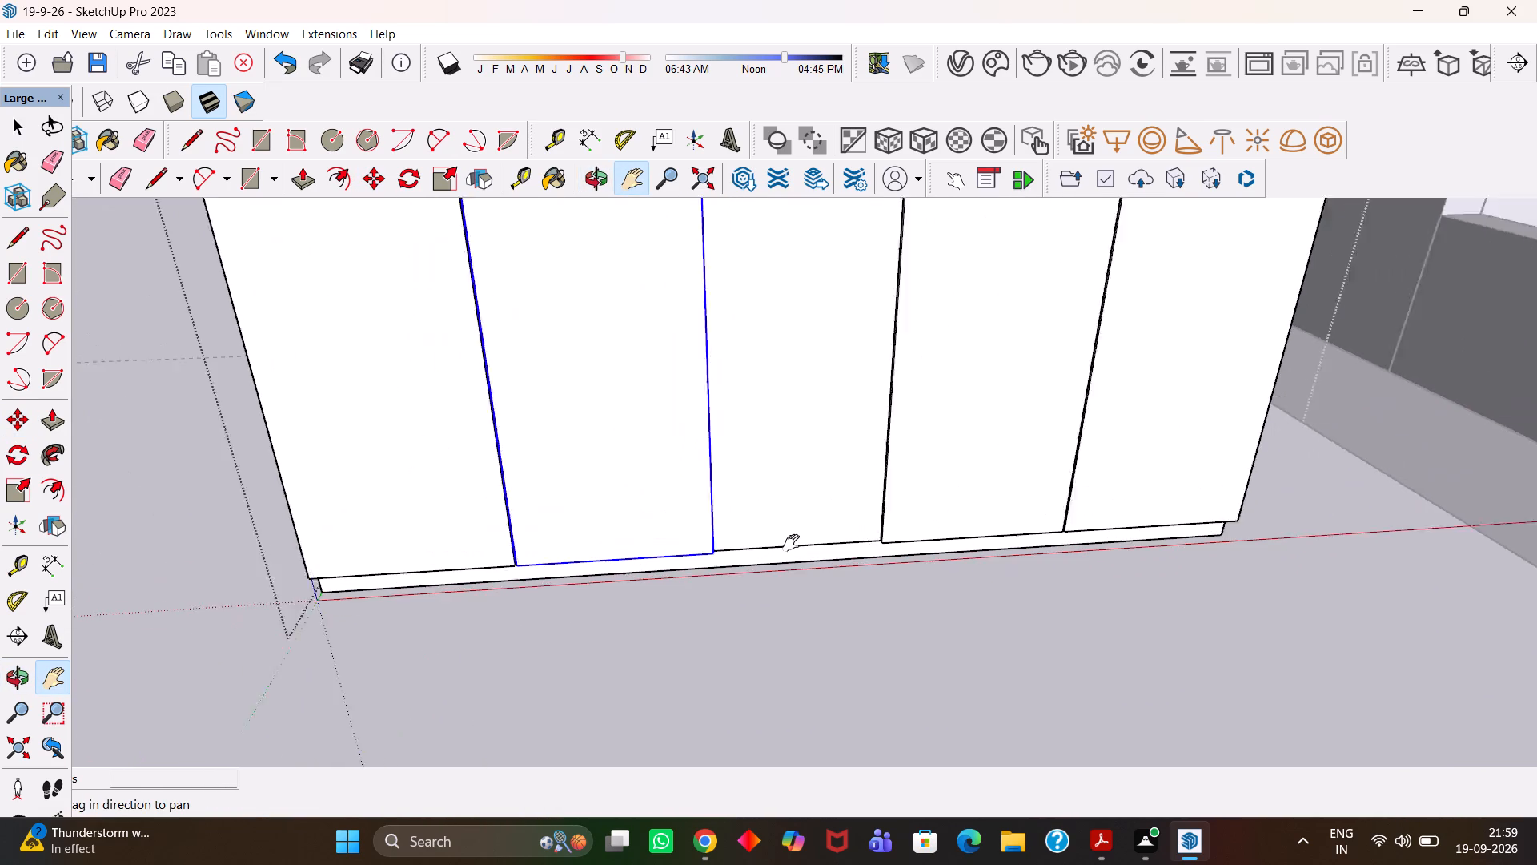
pyautogui.scroll(1, 791, 543)
pyautogui.press('t')
pyautogui.click(797, 548)
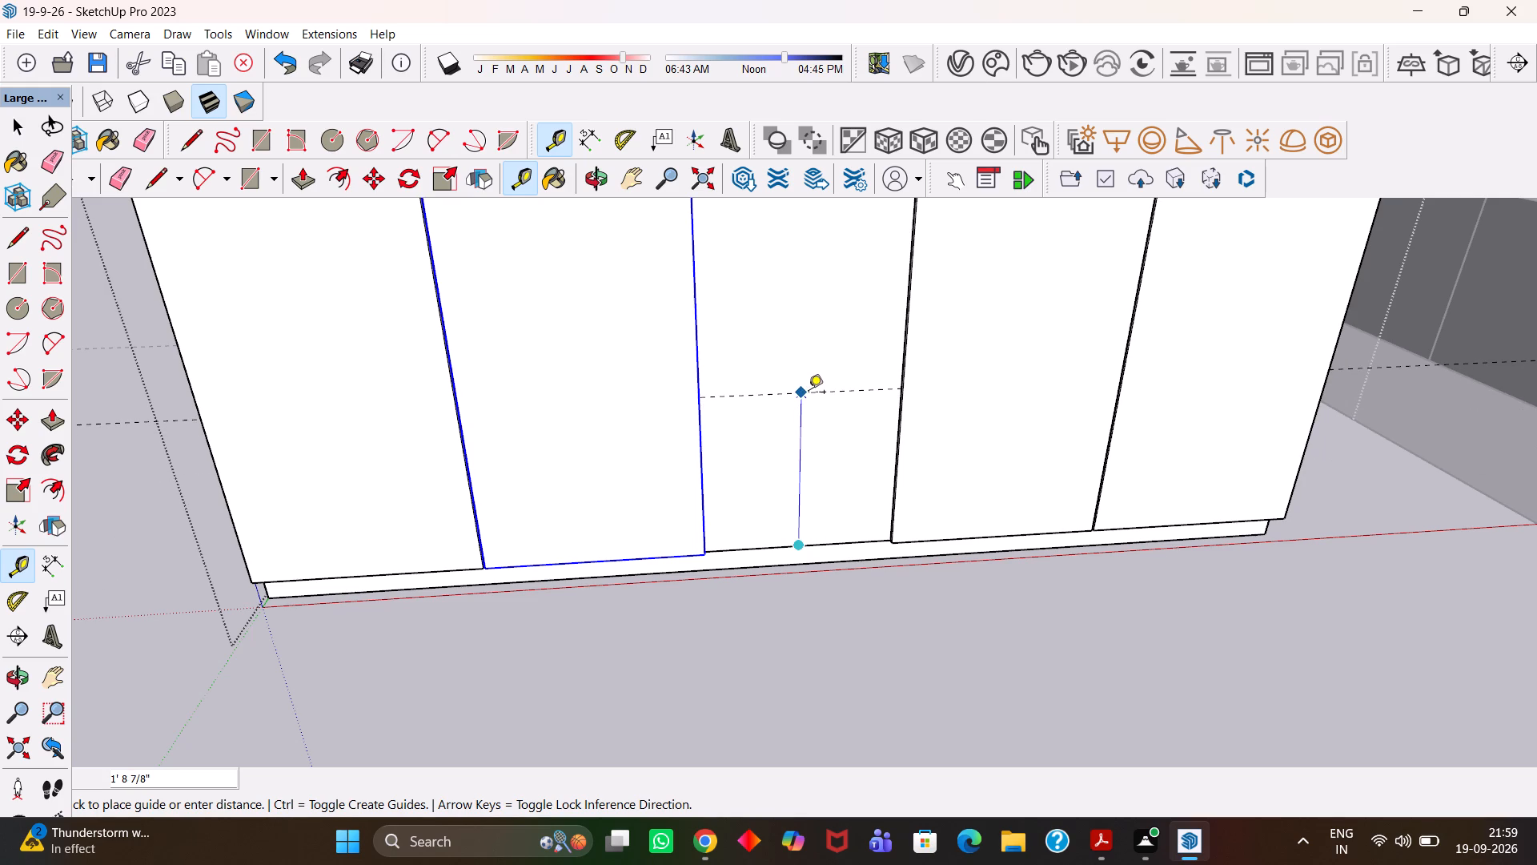
pyautogui.write("2'")
pyautogui.press('Return')
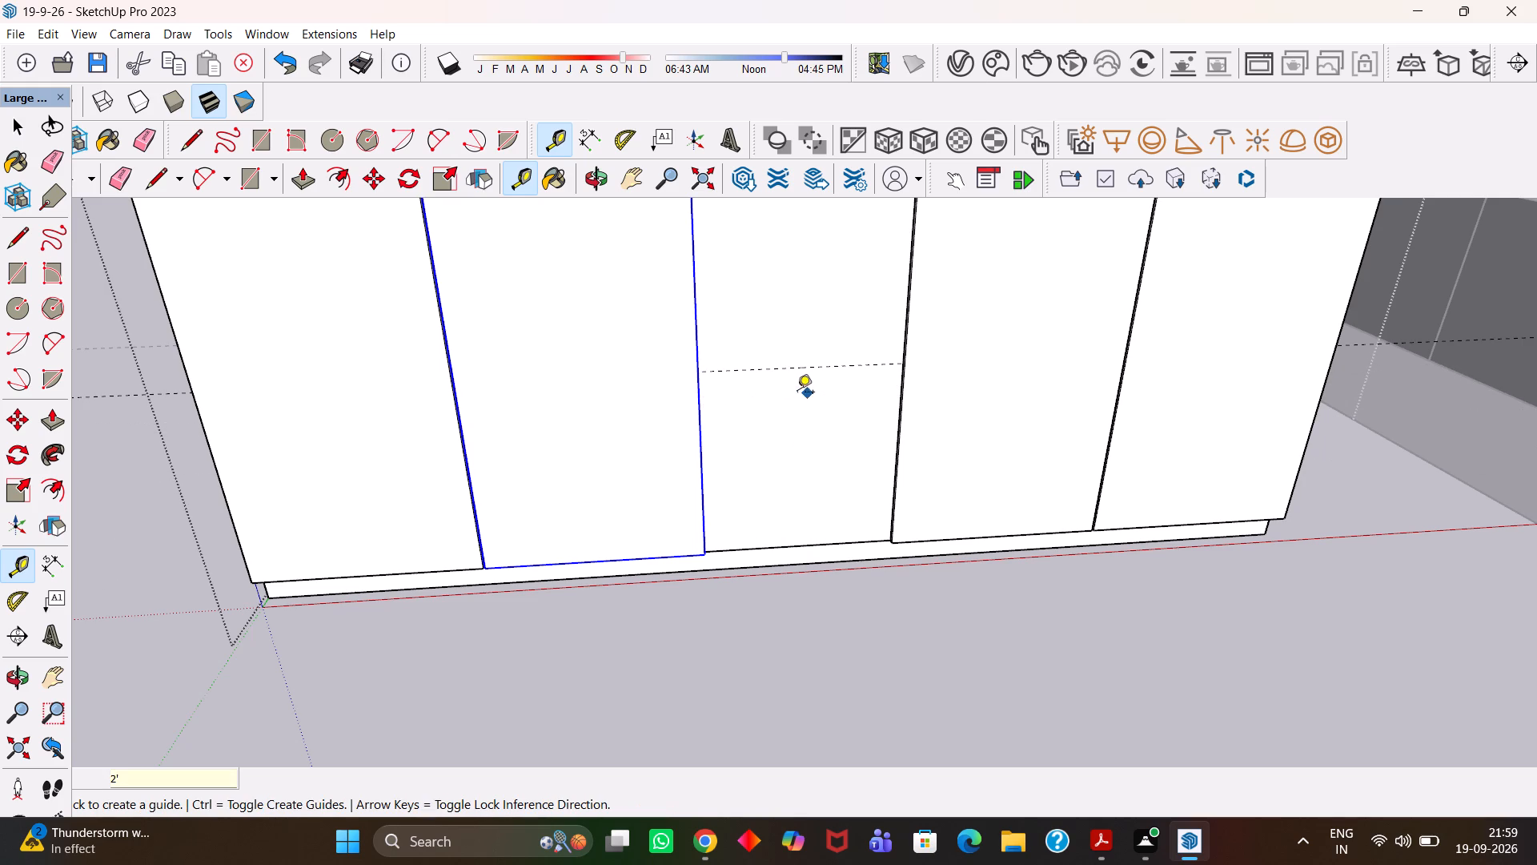
# Draw a 2' horizontal line across the open central bay along the guide 2' above its lower edge.
pyautogui.scroll(4, 797, 393)
pyautogui.press('l')
pyautogui.scroll(7, 727, 383)
pyautogui.moveTo(652, 356); pyautogui.dragTo(528, 378, button='middle')
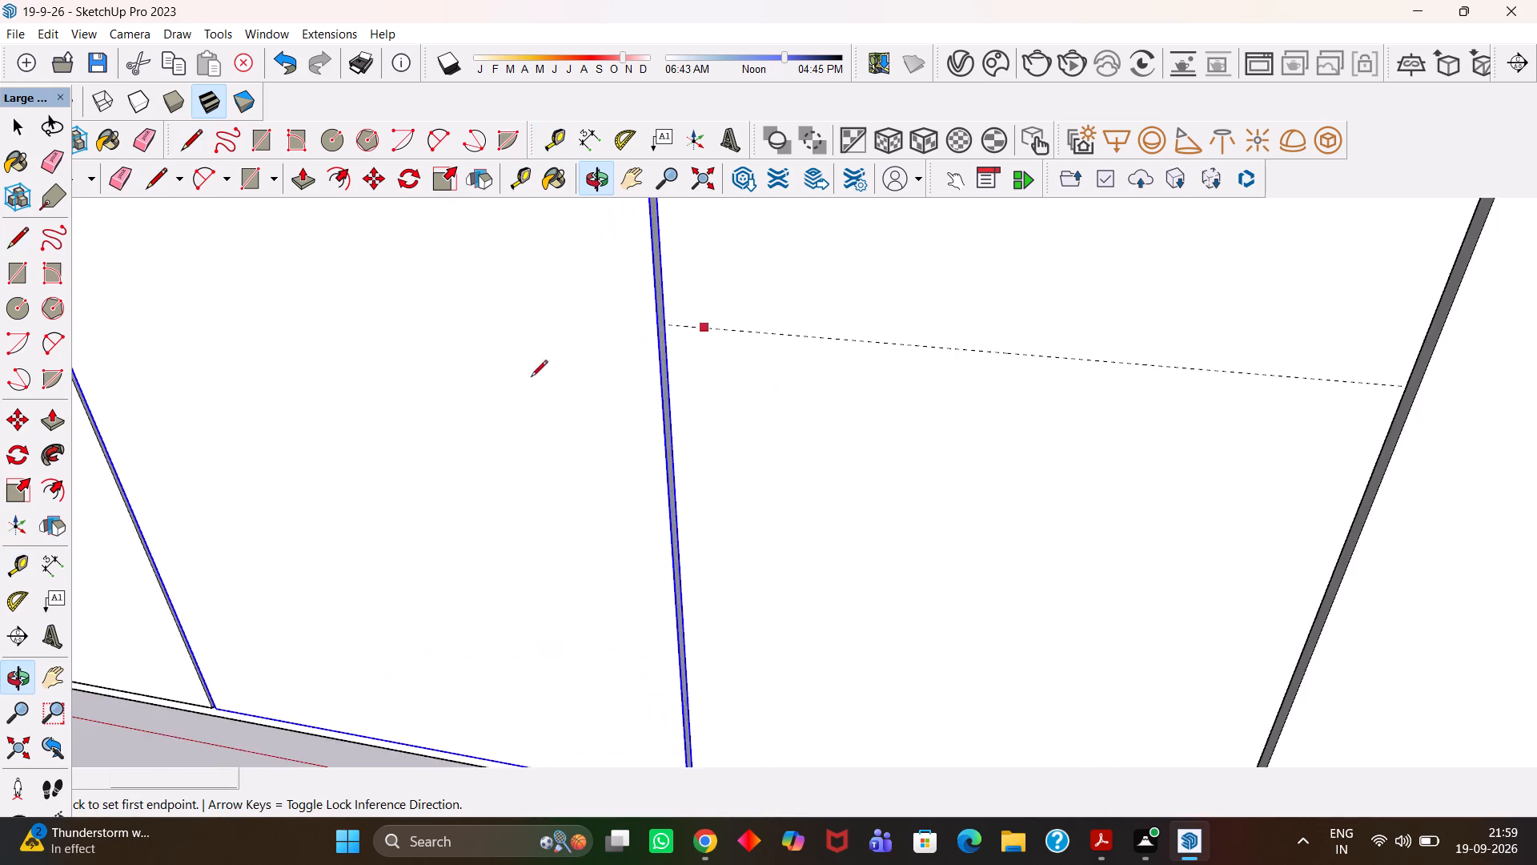
pyautogui.scroll(3, 531, 378)
pyautogui.click(656, 314)
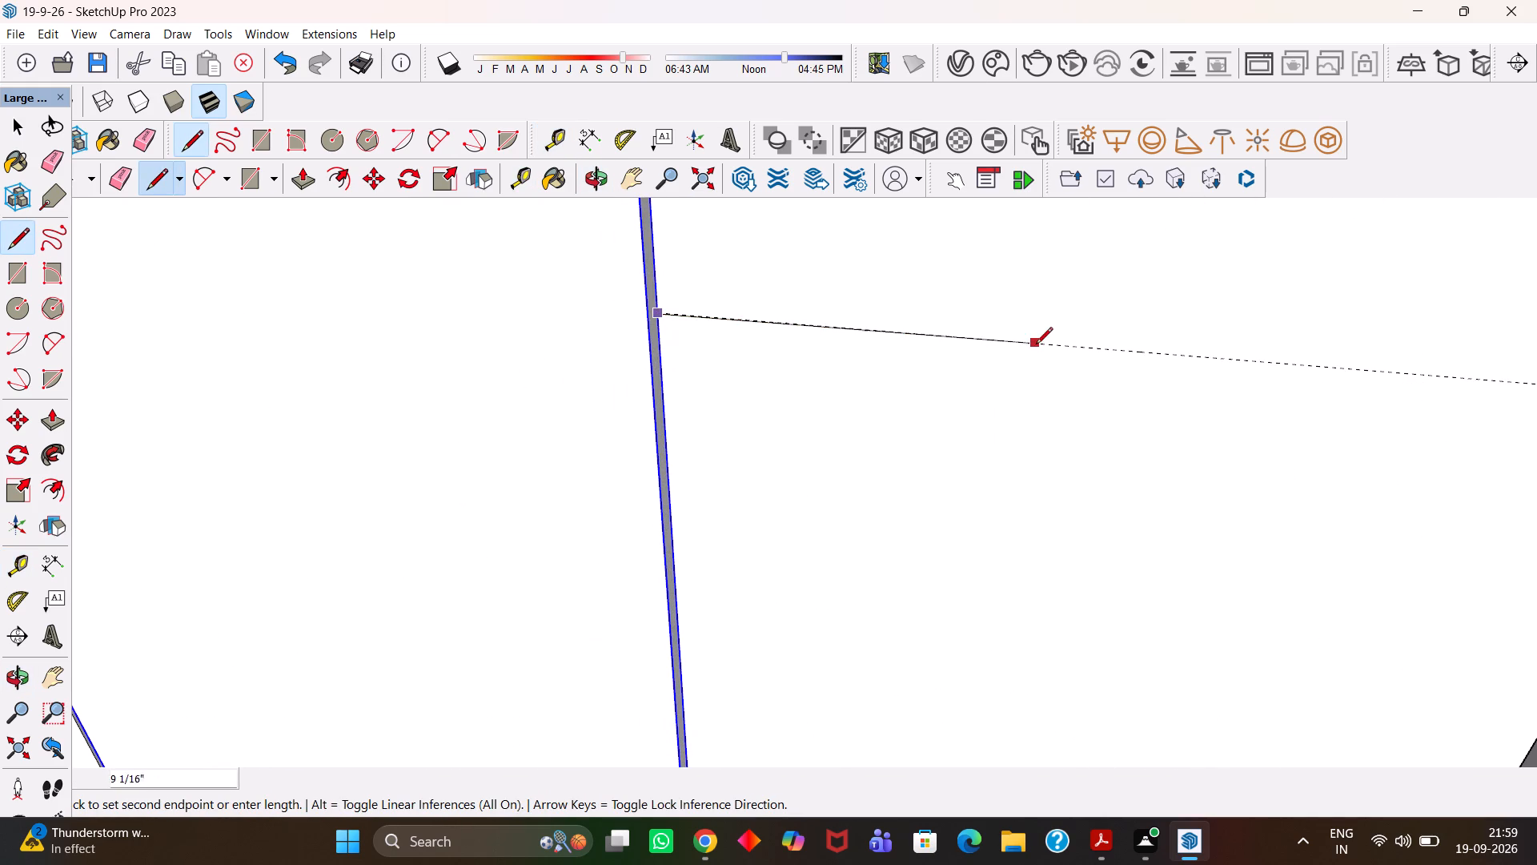
pyautogui.scroll(-3, 1041, 345)
pyautogui.moveTo(1063, 345); pyautogui.dragTo(1176, 347, button='middle')
pyautogui.scroll(-2, 1177, 347)
pyautogui.press('h')
pyautogui.moveTo(1221, 335); pyautogui.dragTo(957, 437)
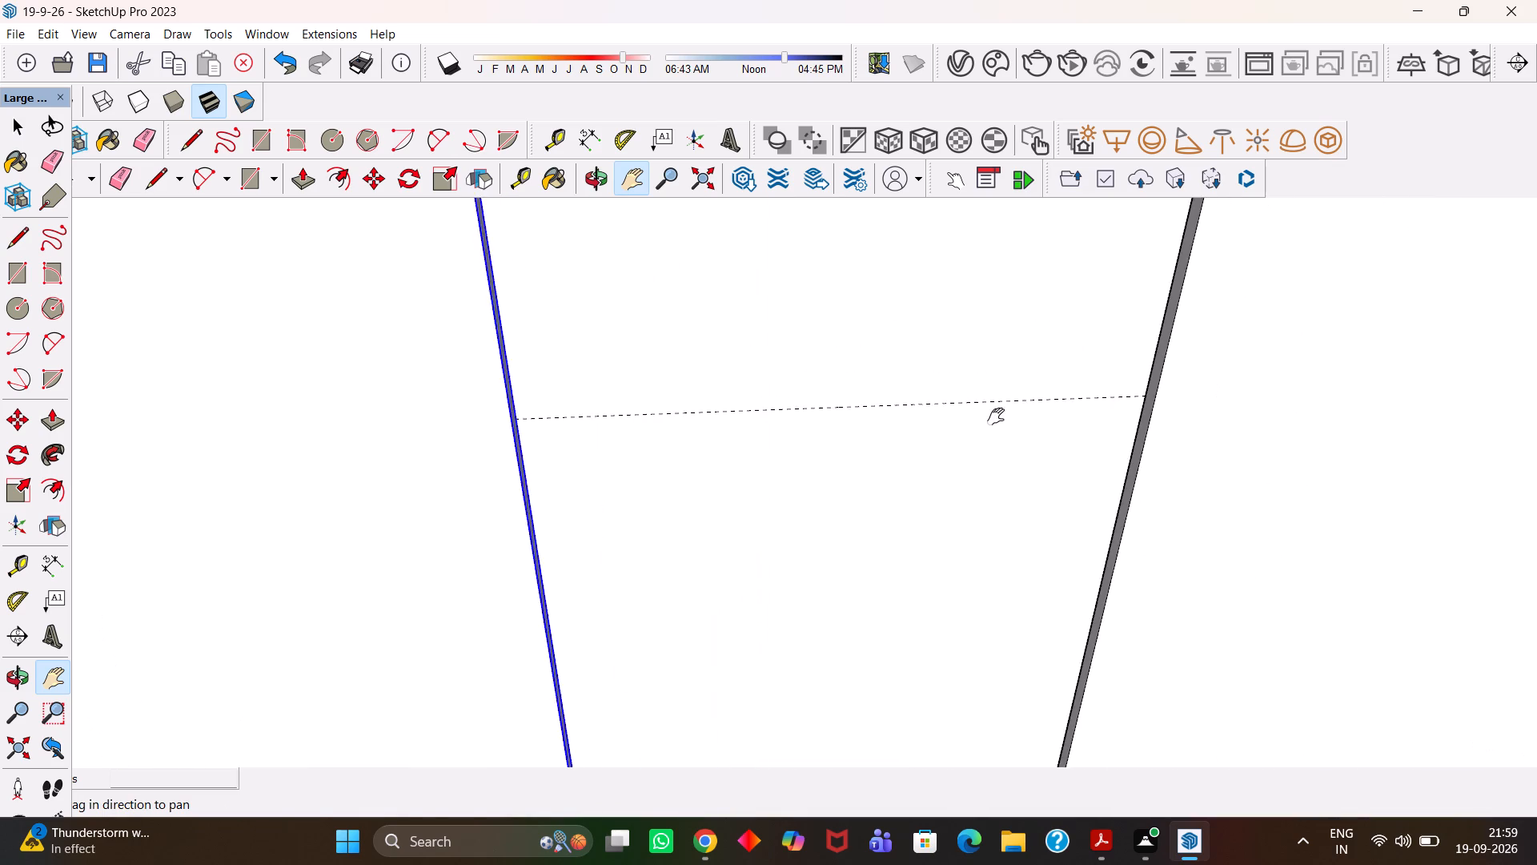
pyautogui.moveTo(1020, 408); pyautogui.dragTo(1094, 390, button='middle')
pyautogui.scroll(4, 1089, 392)
pyautogui.press('Escape')
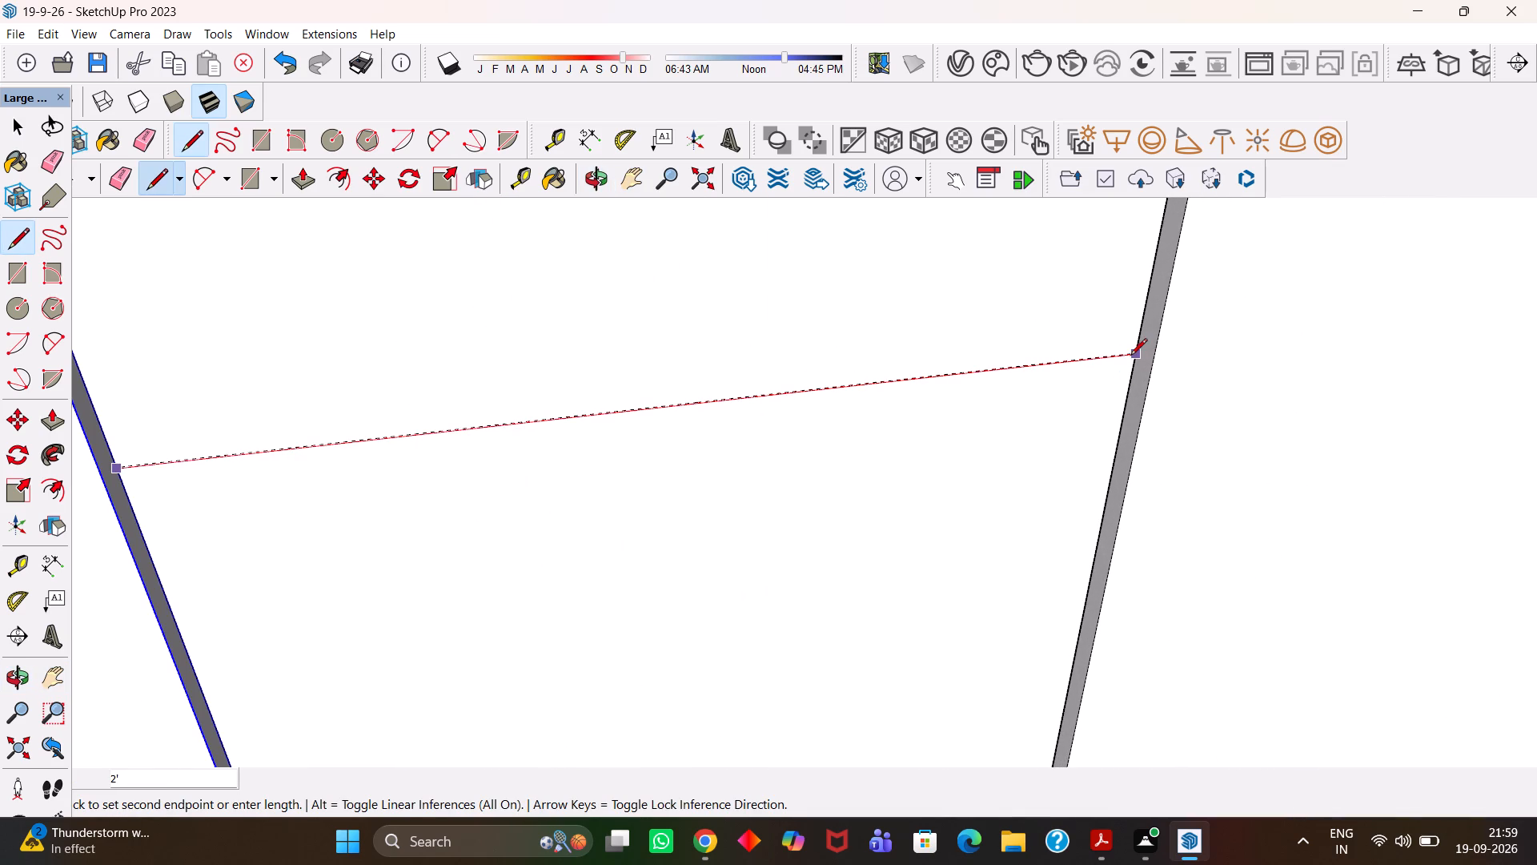
pyautogui.click(1131, 356)
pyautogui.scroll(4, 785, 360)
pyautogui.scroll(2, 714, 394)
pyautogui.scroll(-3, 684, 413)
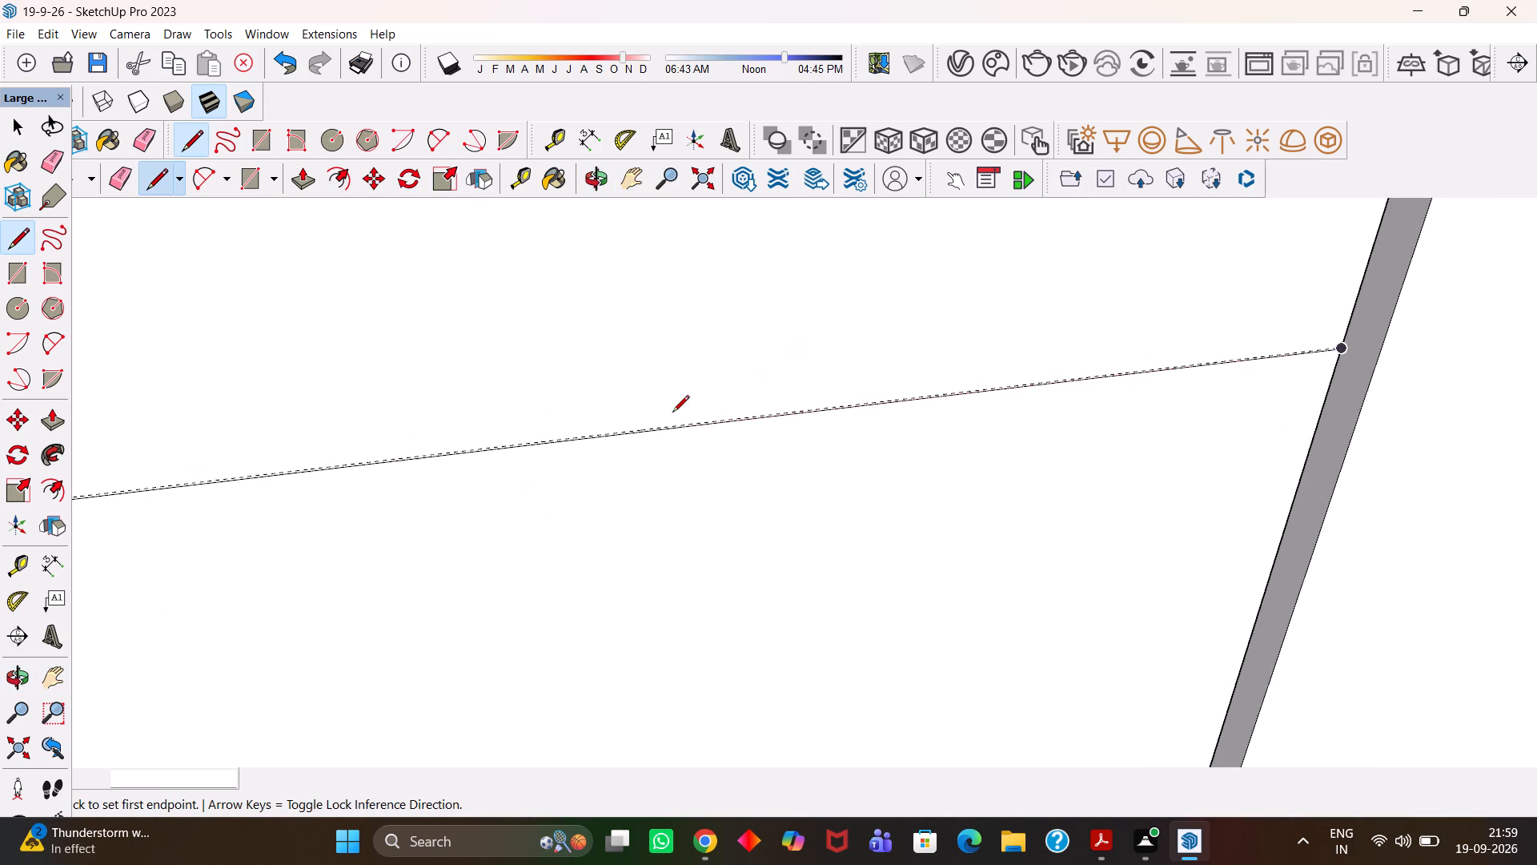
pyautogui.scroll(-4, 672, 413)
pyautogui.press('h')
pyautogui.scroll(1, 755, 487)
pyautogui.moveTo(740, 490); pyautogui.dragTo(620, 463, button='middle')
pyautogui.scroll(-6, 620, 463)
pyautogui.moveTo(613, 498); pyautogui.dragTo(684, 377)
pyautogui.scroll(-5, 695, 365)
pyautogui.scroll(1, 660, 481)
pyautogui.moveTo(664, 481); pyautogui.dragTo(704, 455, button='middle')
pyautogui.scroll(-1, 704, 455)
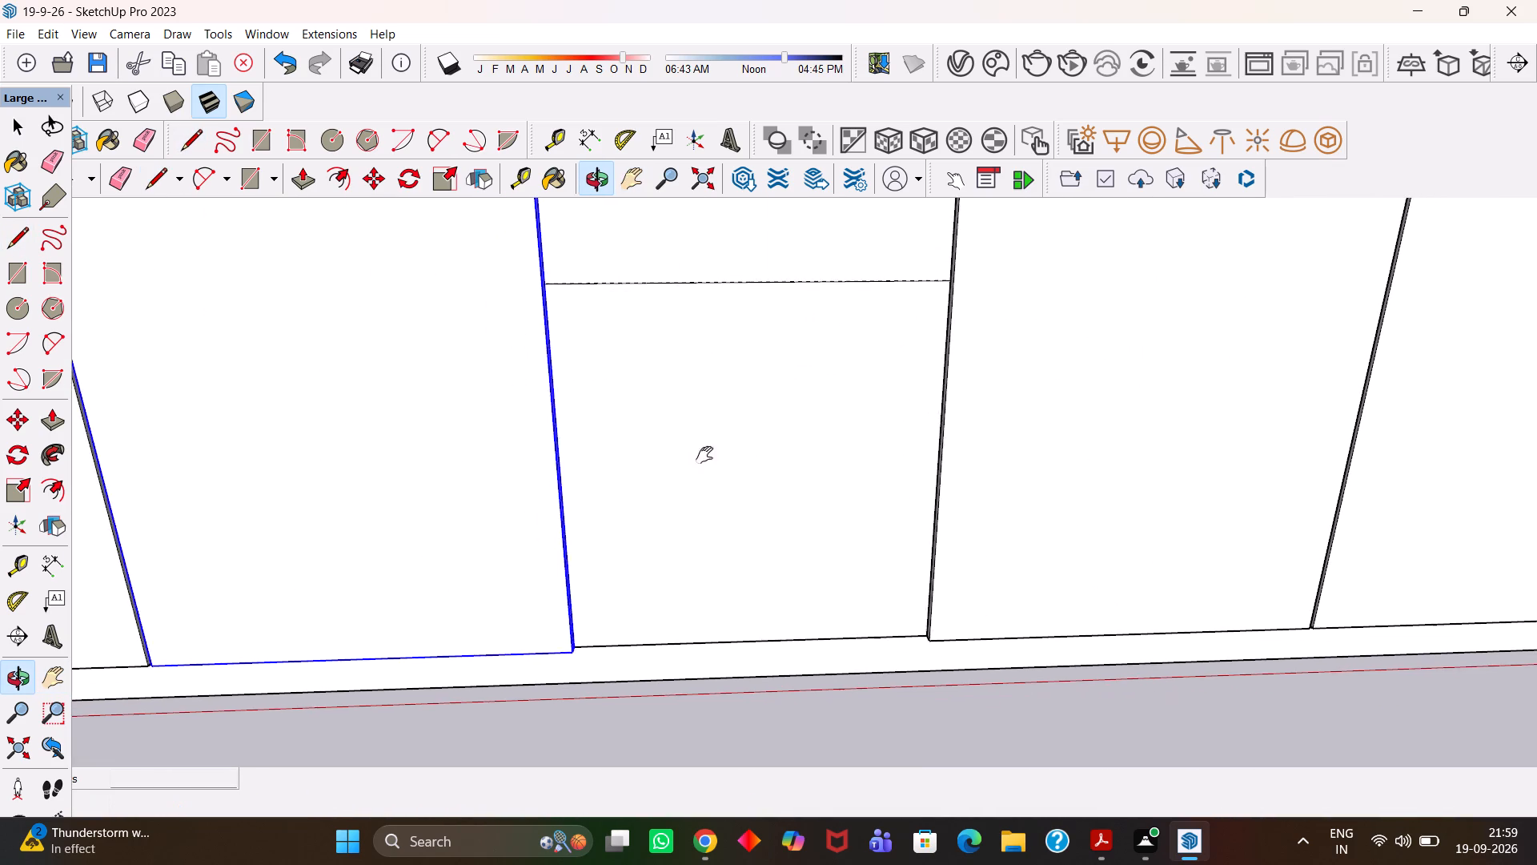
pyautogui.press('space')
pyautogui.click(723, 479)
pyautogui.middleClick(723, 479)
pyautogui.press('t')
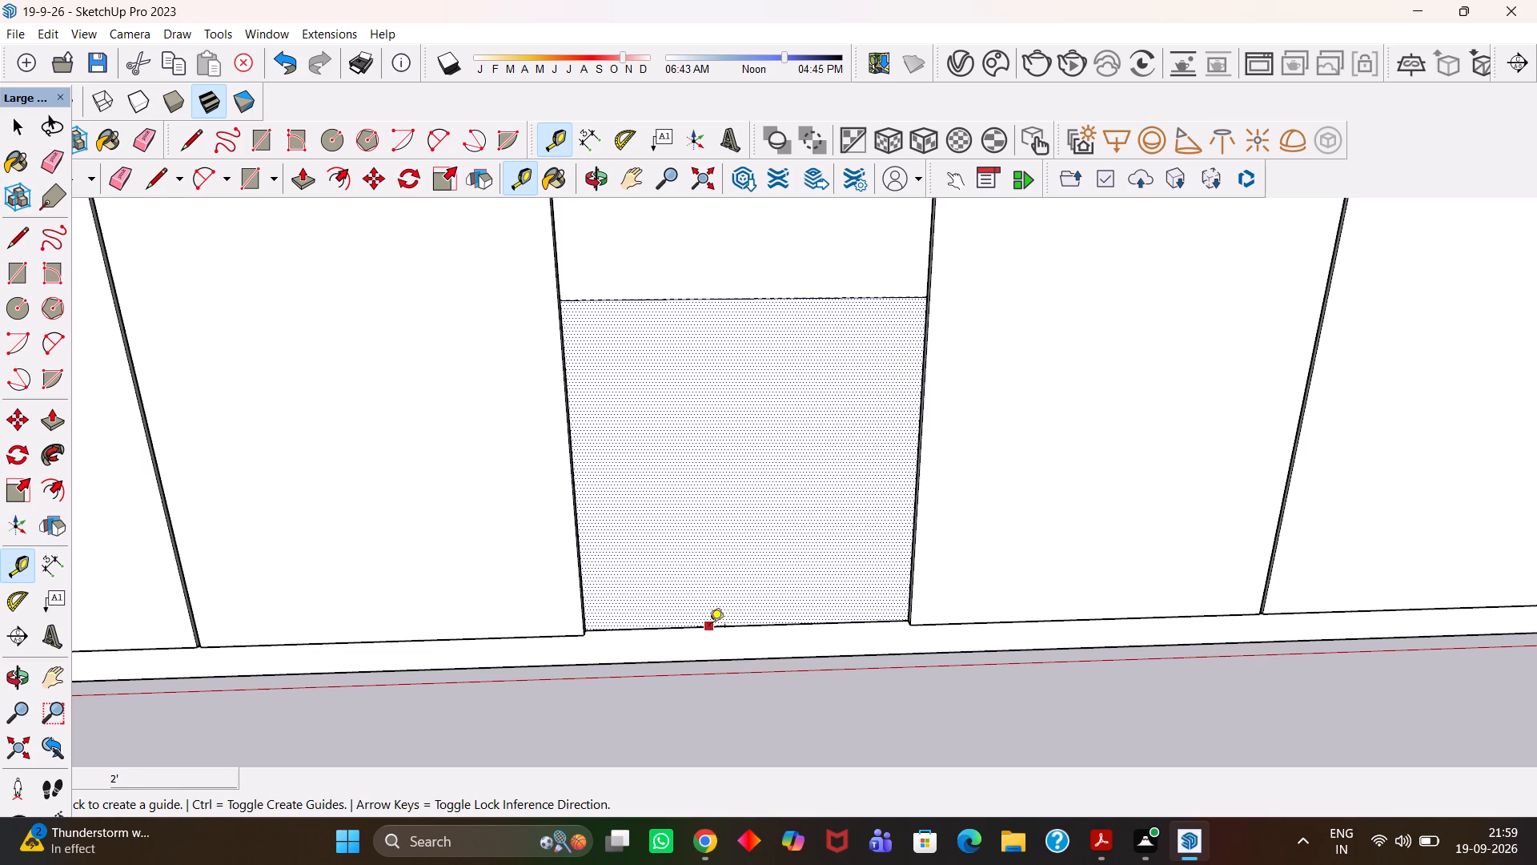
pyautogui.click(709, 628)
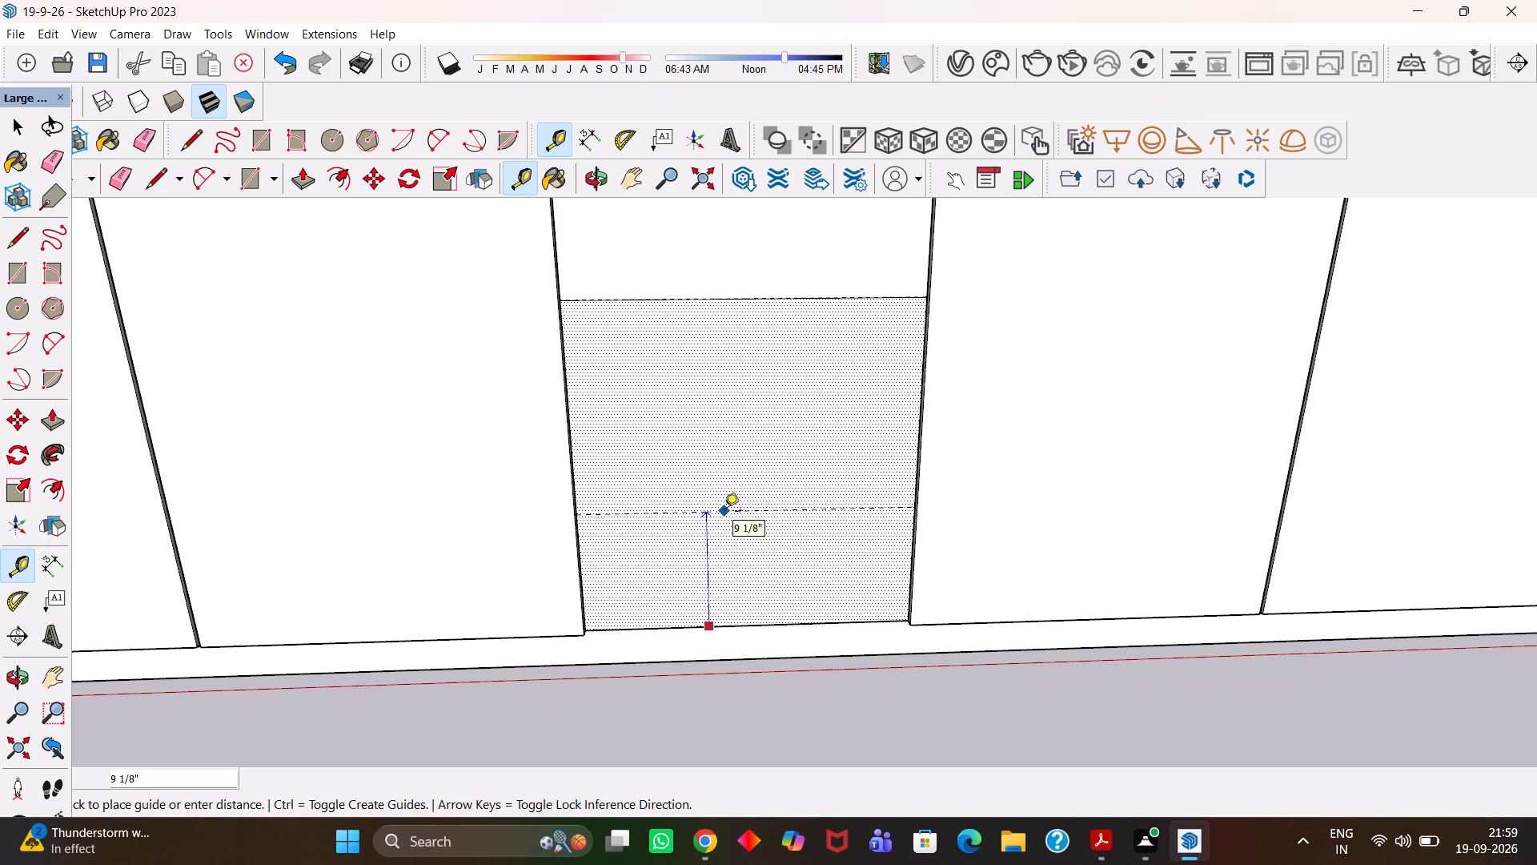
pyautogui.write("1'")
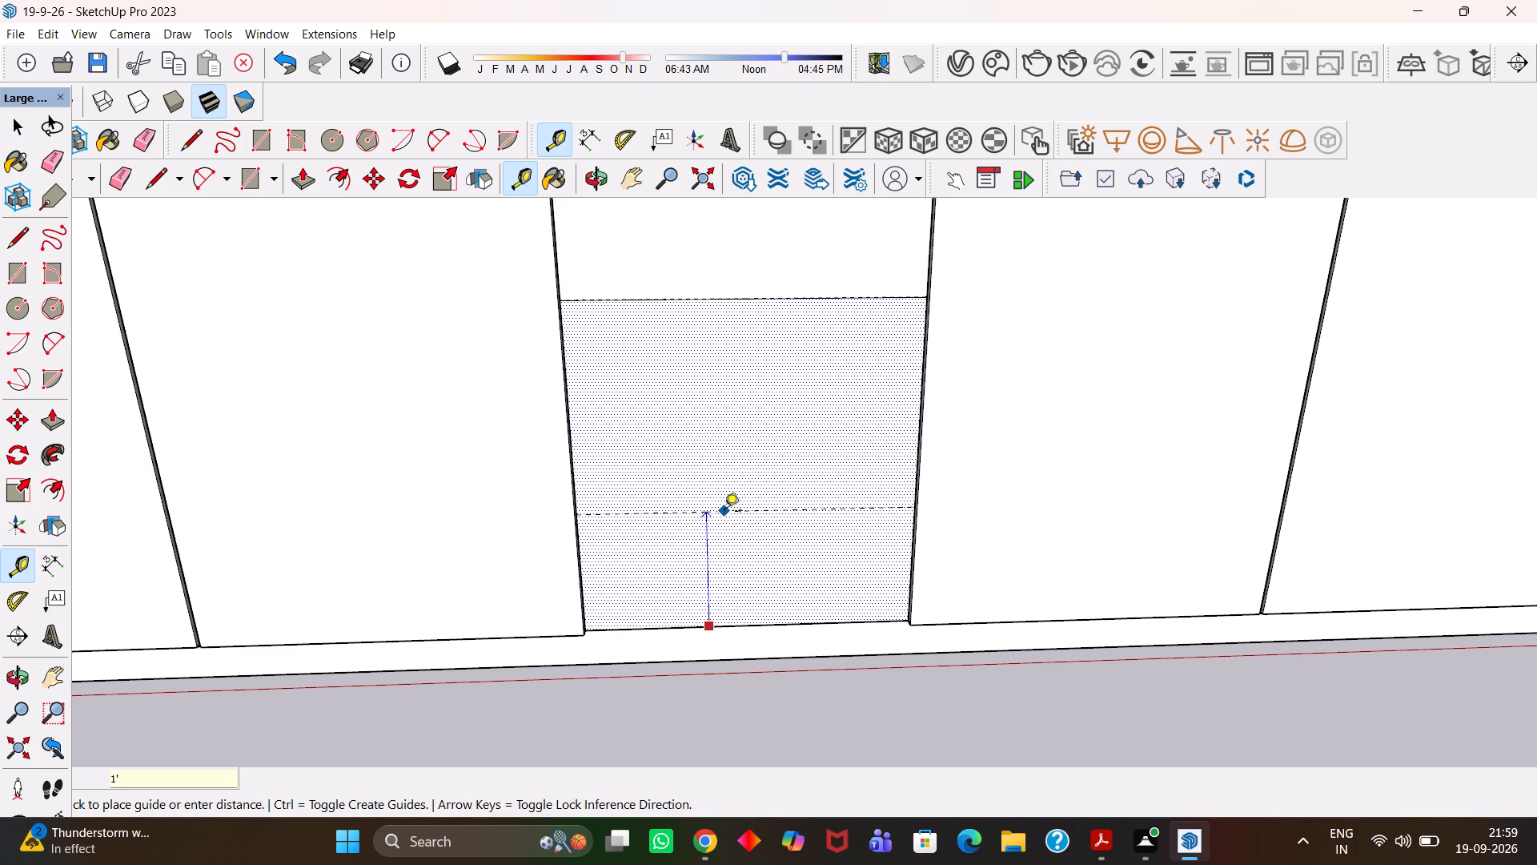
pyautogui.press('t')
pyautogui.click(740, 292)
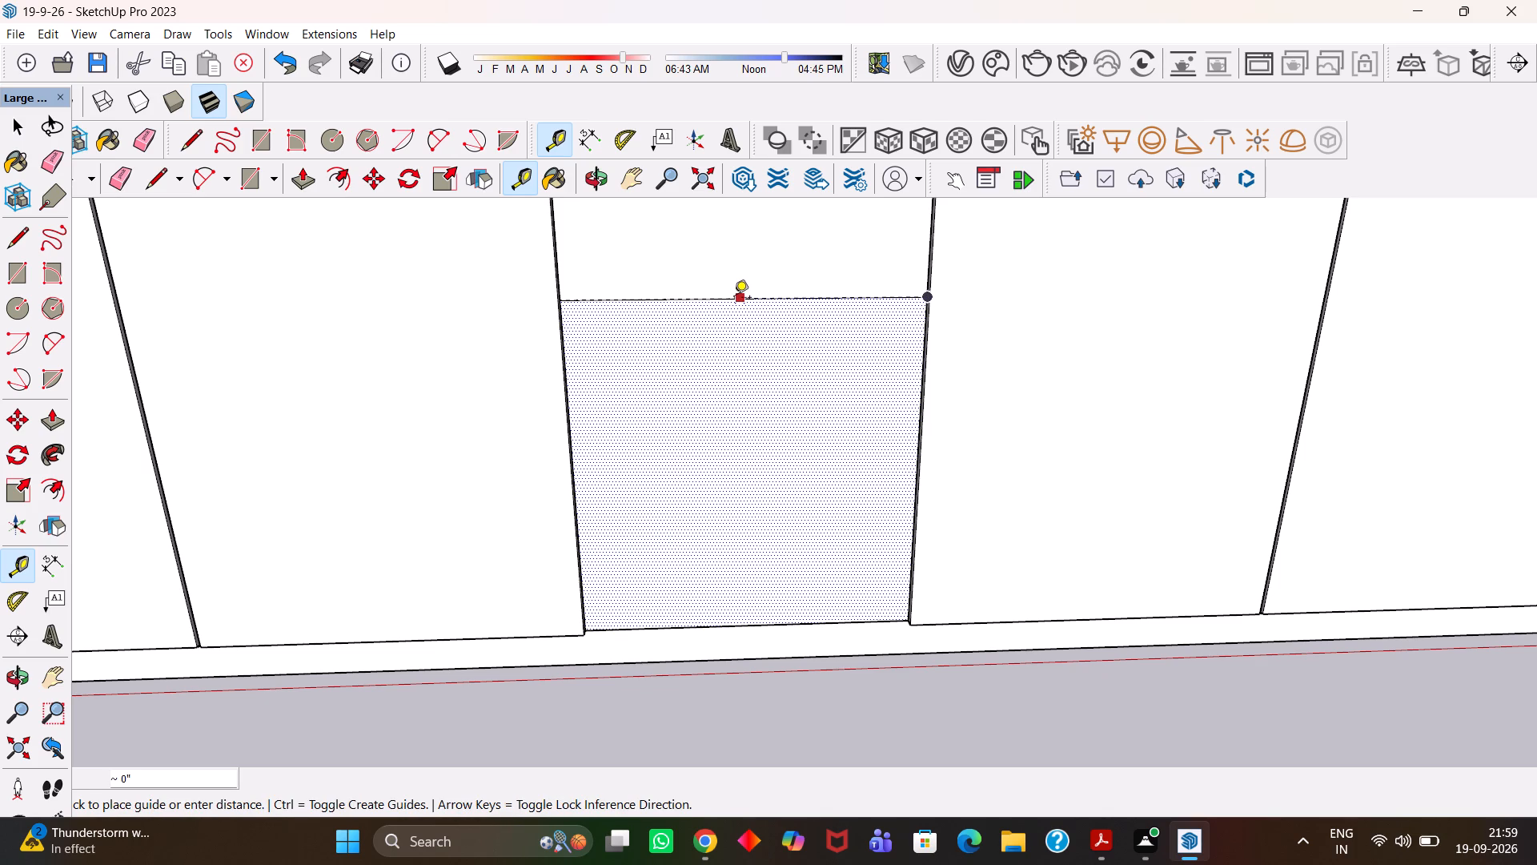
# Place a horizontal guide 1" below the new dividing line in the central bay.
pyautogui.press('t')
pyautogui.click(712, 302)
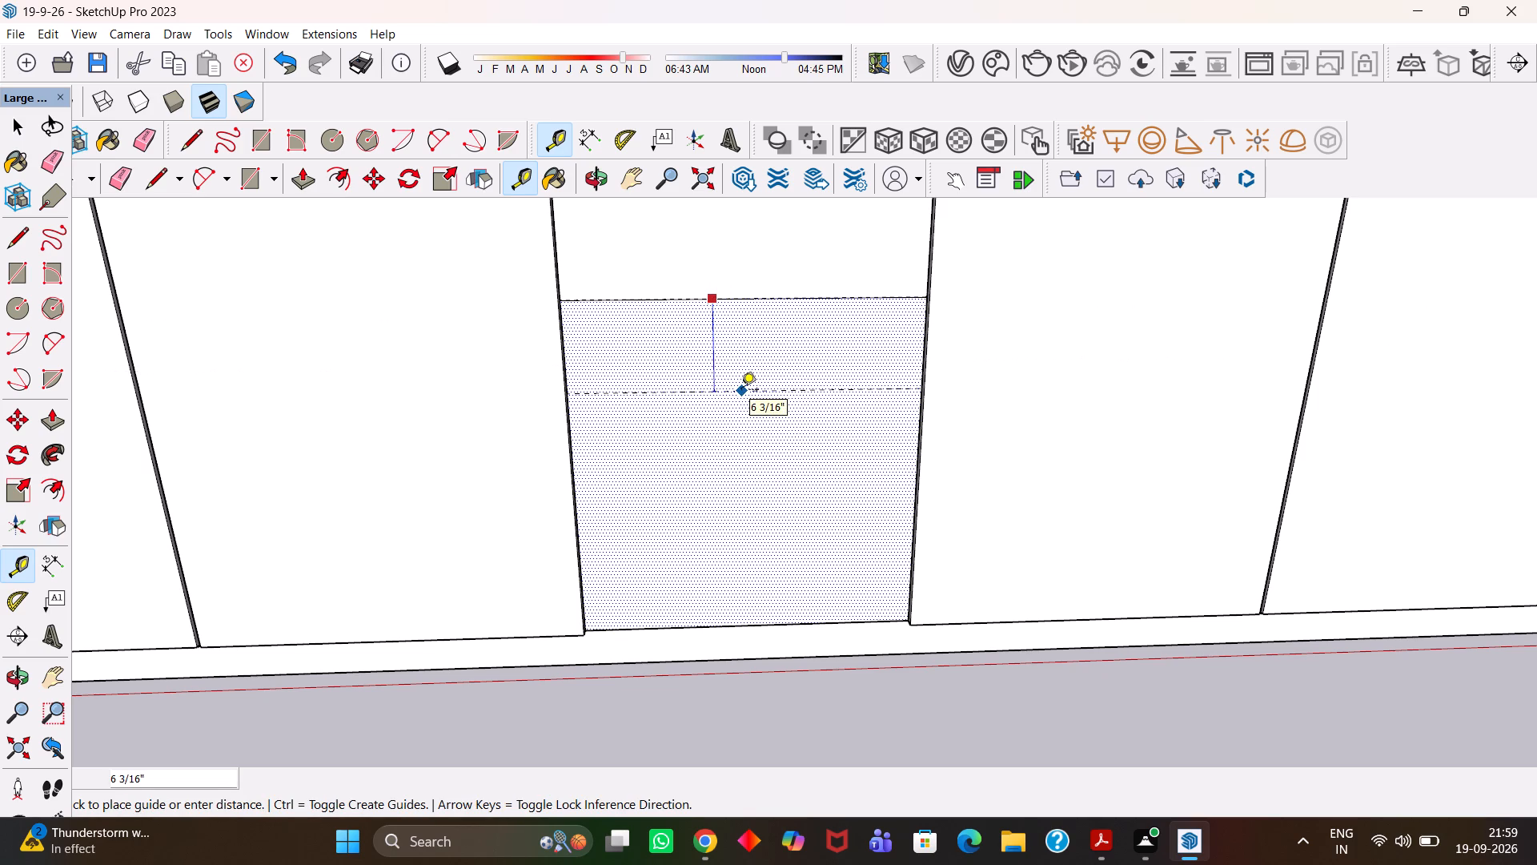
pyautogui.write('1"')
pyautogui.press('Return')
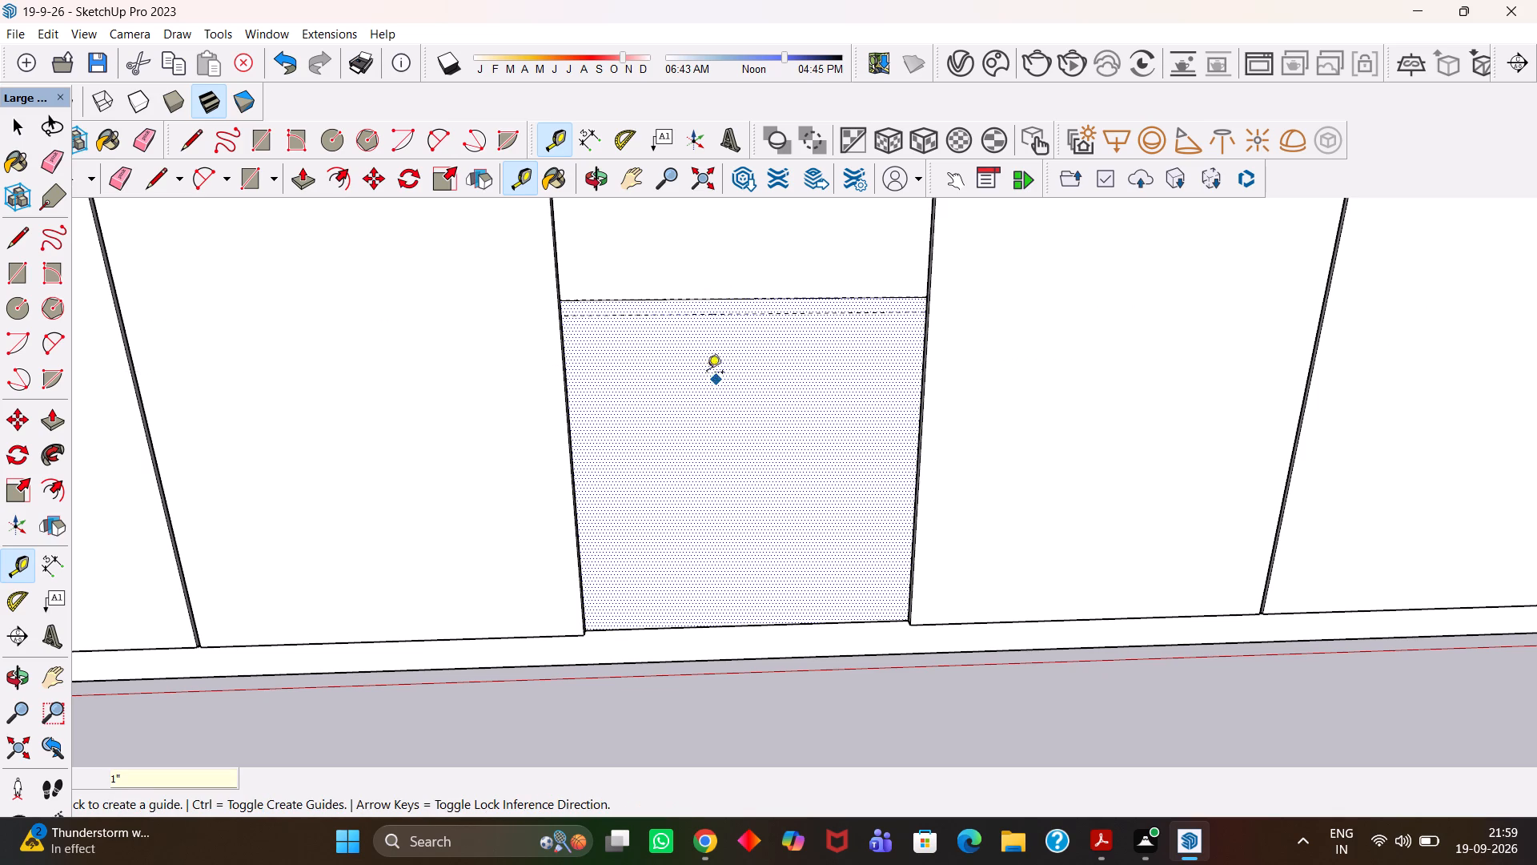
# Place another horizontal guide about 11" below the 1" offset guide, roughly halfway down the central bay's lower section.
pyautogui.click(723, 316)
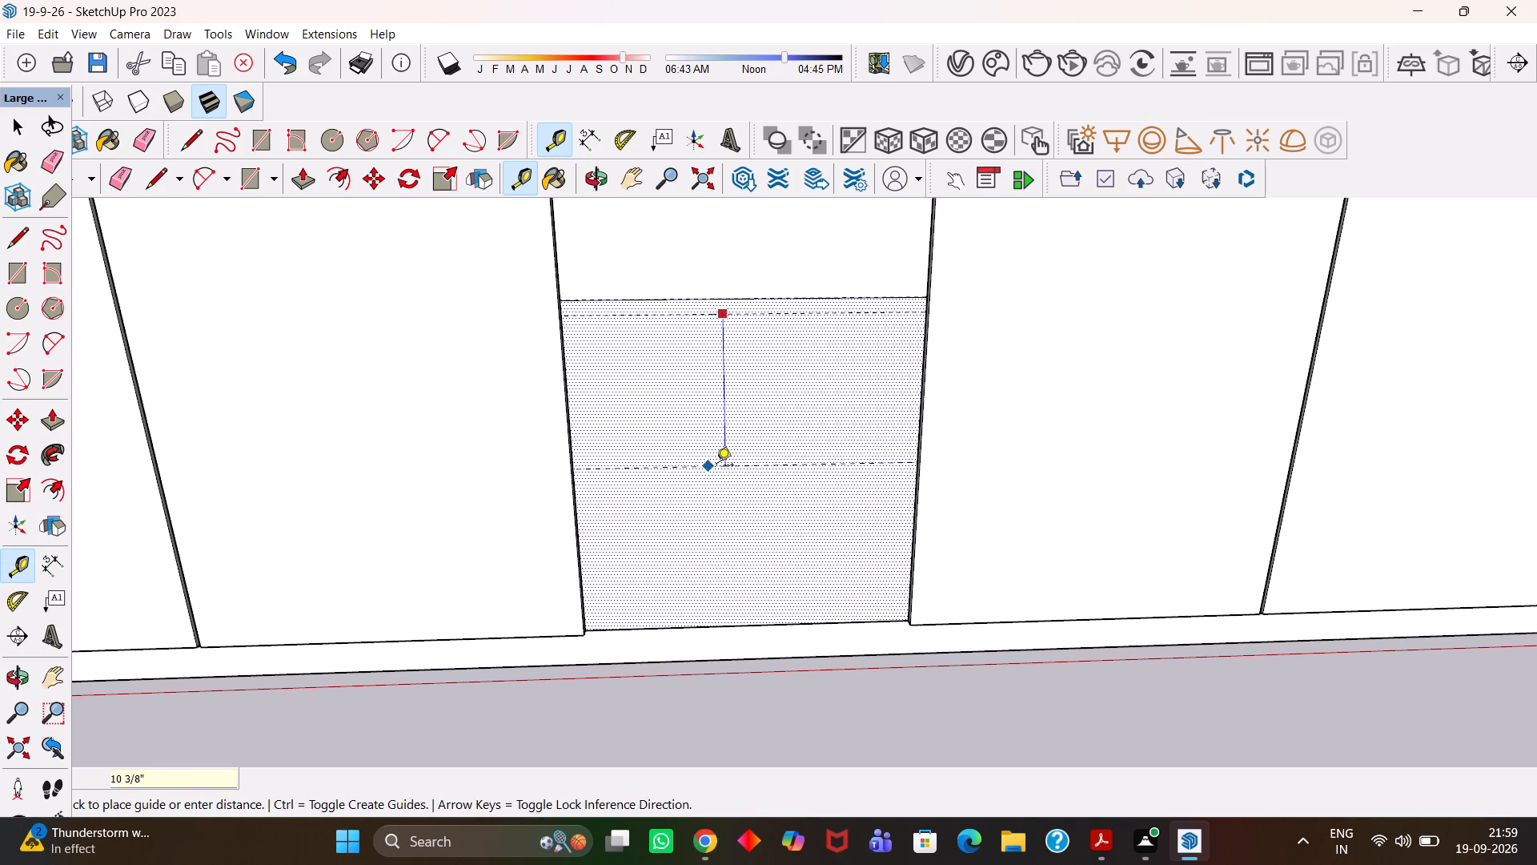
pyautogui.moveTo(716, 466); pyautogui.dragTo(793, 470, button='middle')
pyautogui.scroll(1, 597, 481)
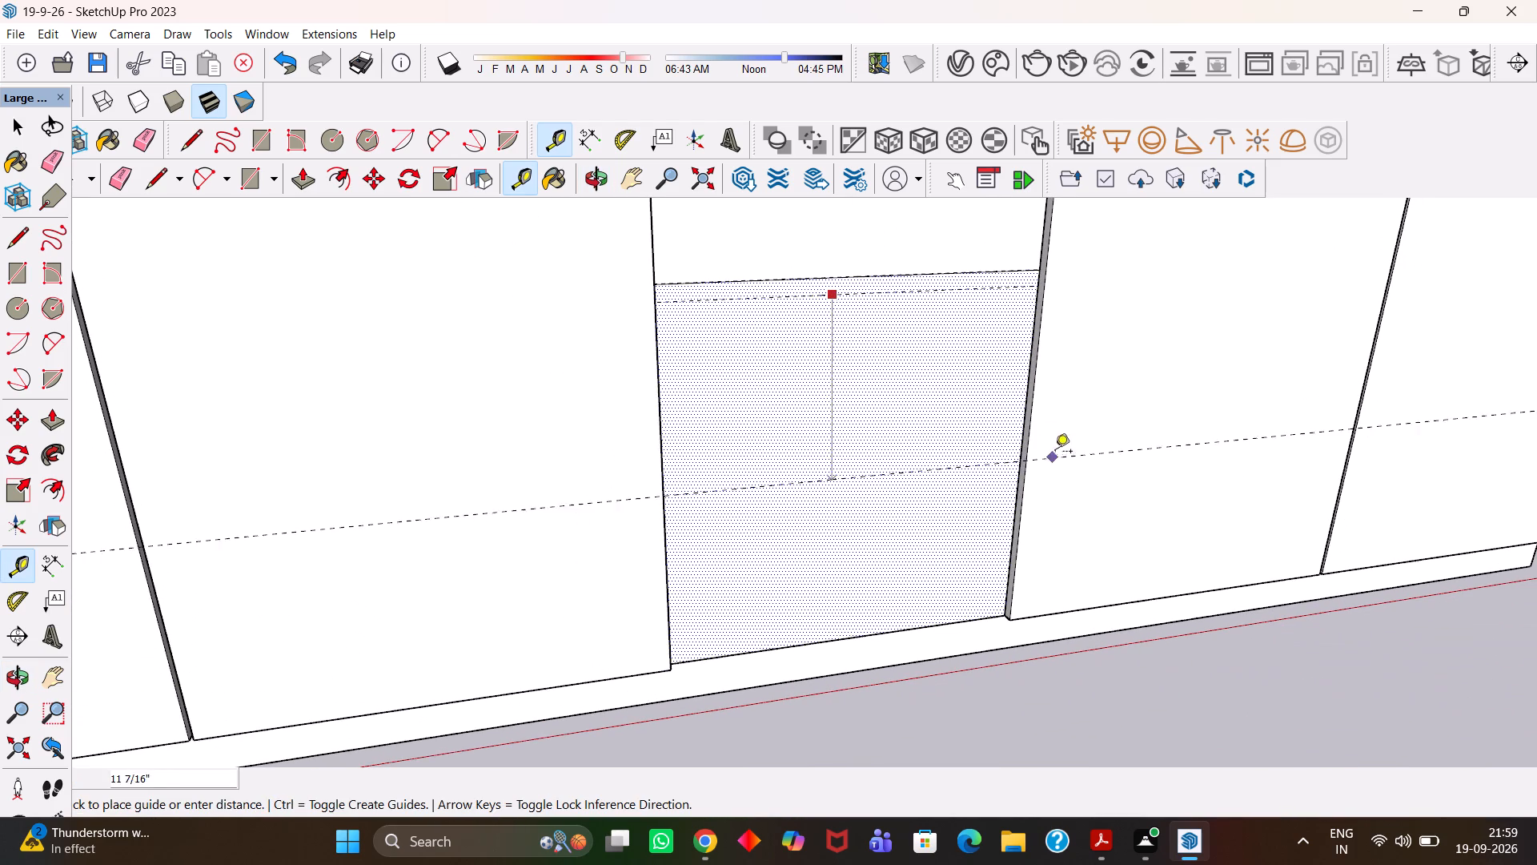
pyautogui.click(1015, 457)
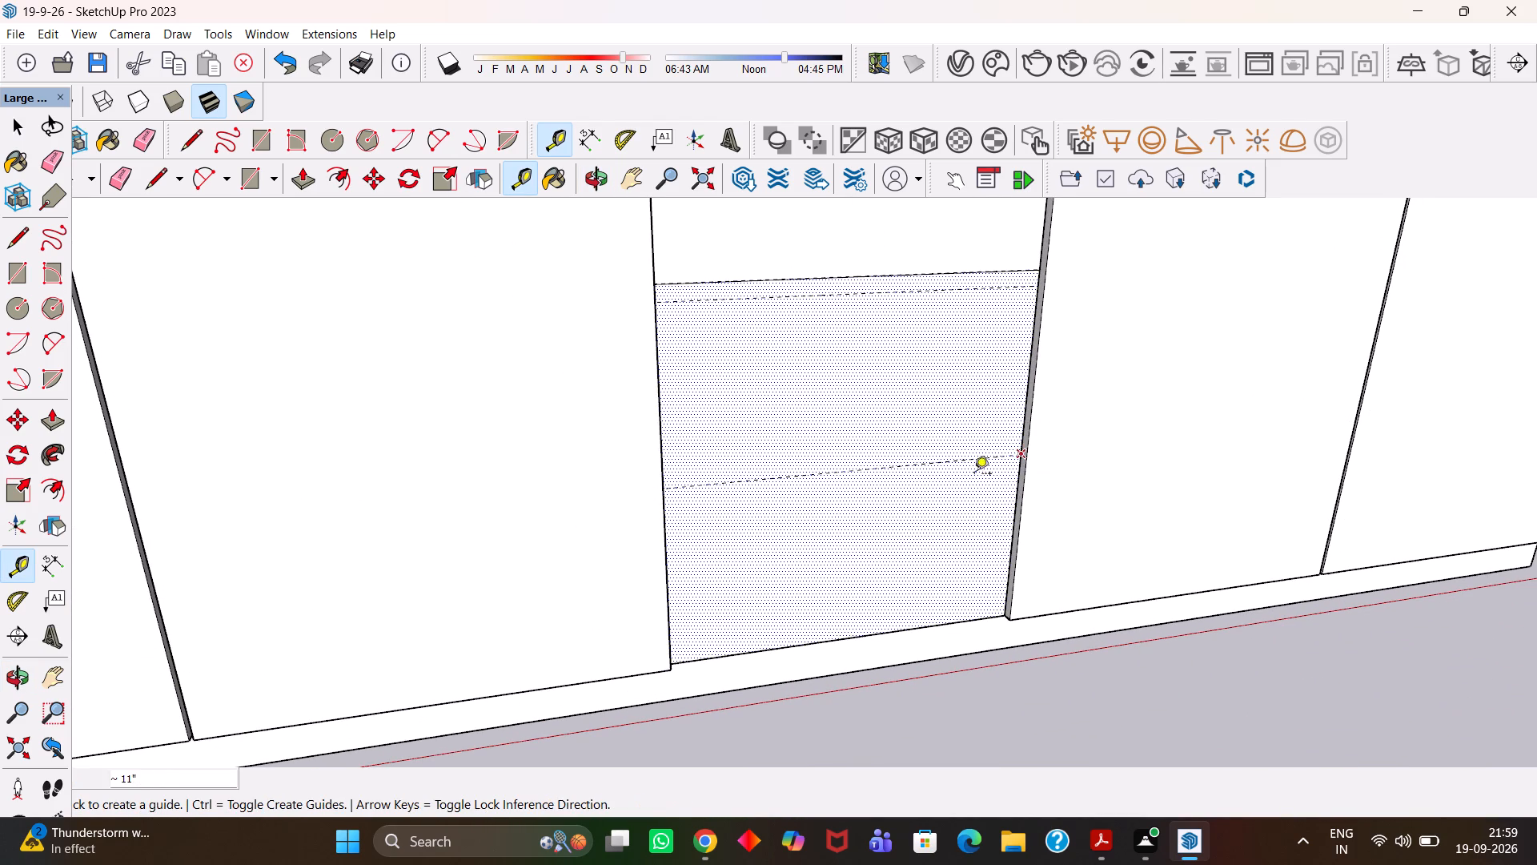
# Draw a line along the lowest guide across the central bay, from one side edge to the other.
pyautogui.scroll(2, 909, 489)
pyautogui.scroll(-3, 909, 489)
pyautogui.press('l')
pyautogui.press('Return')
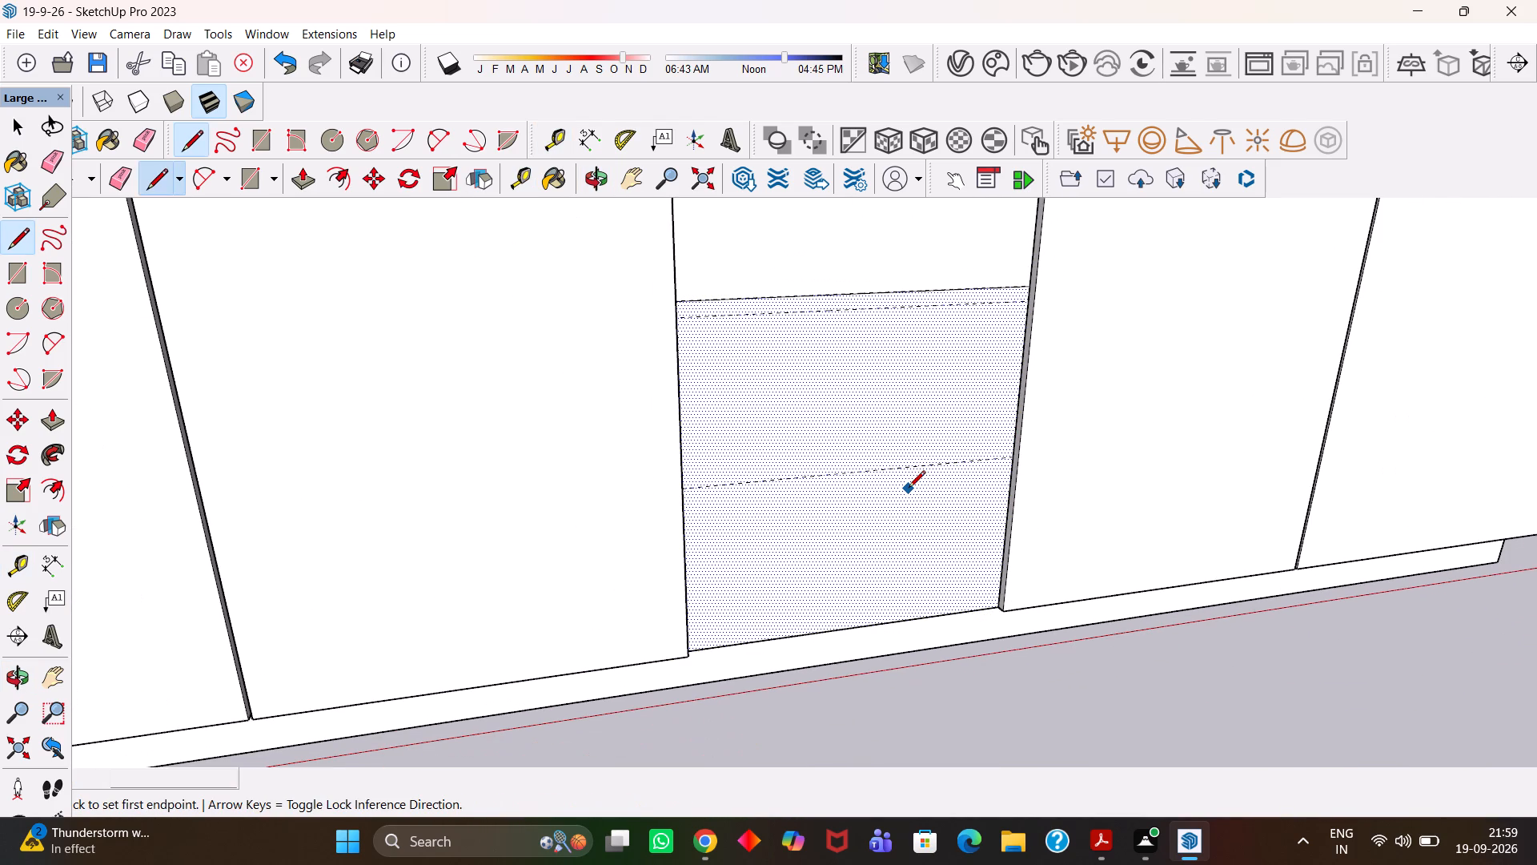
pyautogui.scroll(7, 973, 478)
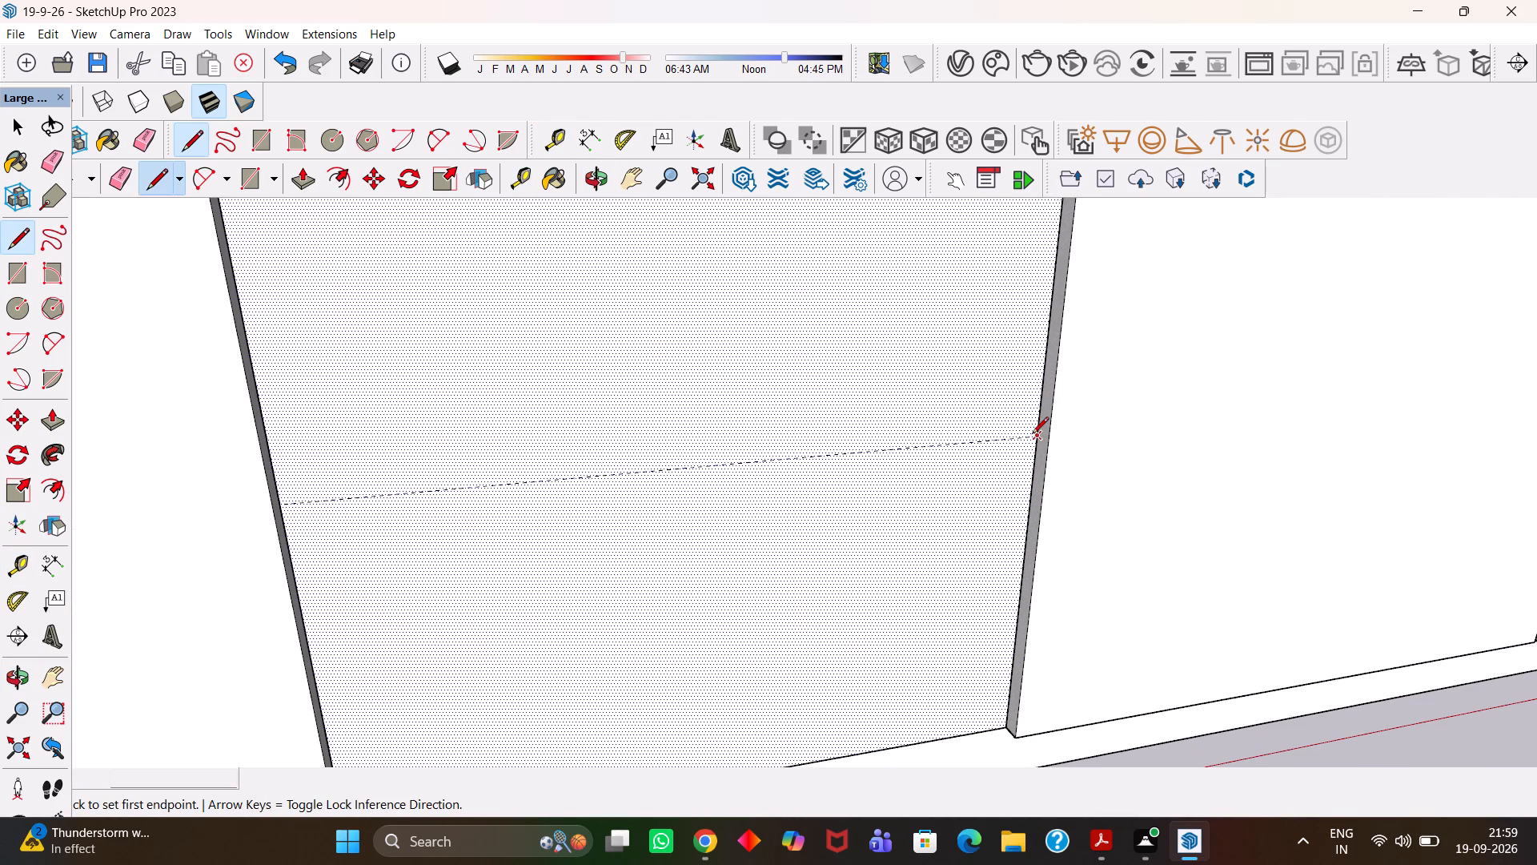
pyautogui.click(1035, 436)
pyautogui.scroll(-4, 664, 438)
pyautogui.moveTo(574, 463); pyautogui.dragTo(436, 485, button='middle')
pyautogui.scroll(3, 436, 485)
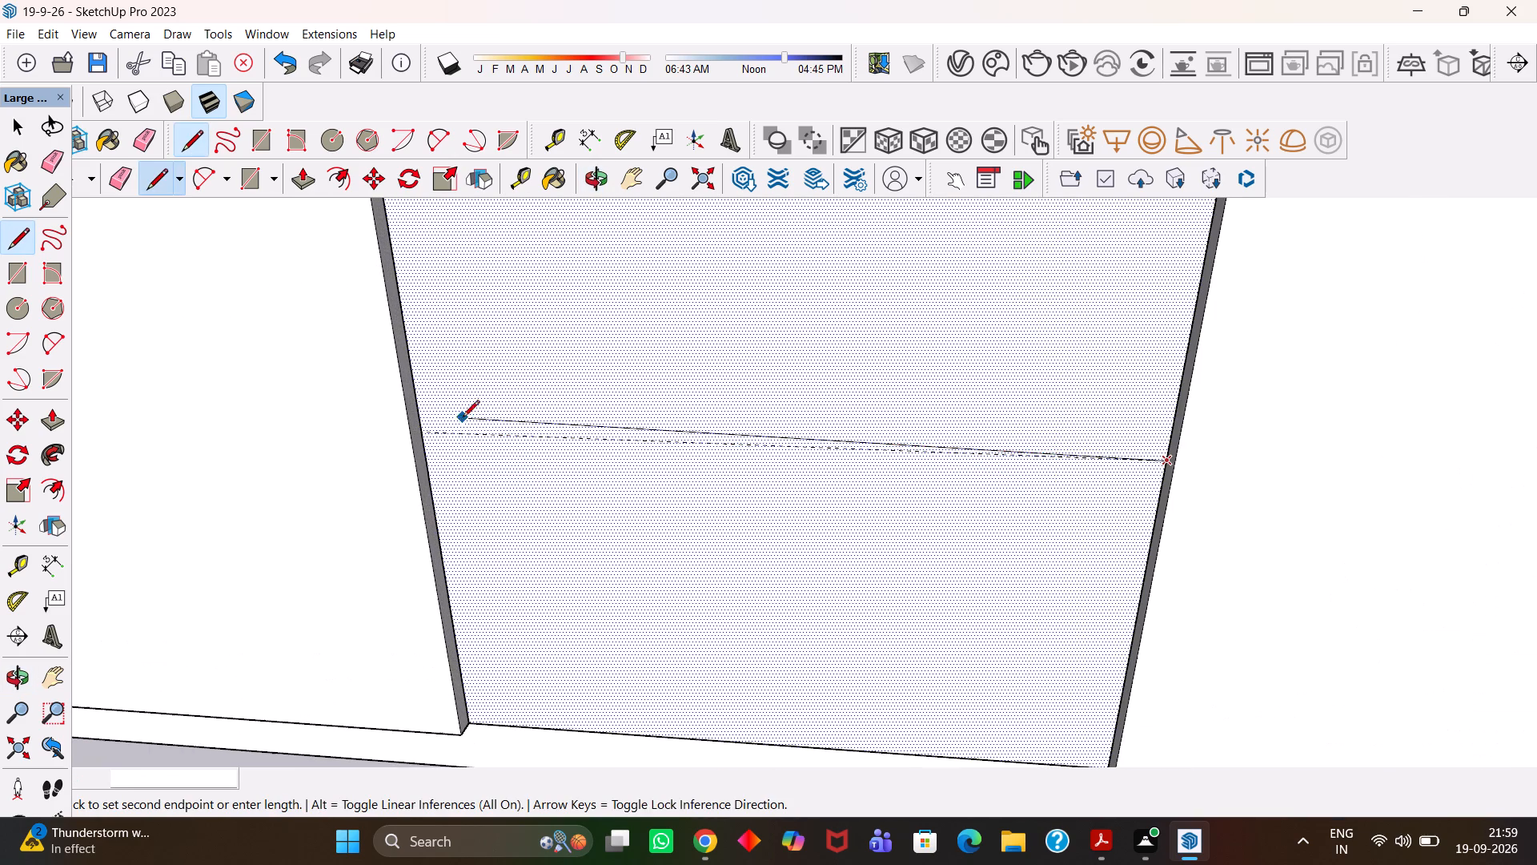
pyautogui.click(423, 428)
# Draw a 2' line across the central bay along the guide 1" below the upper dividing line.
pyautogui.scroll(-10, 423, 428)
pyautogui.moveTo(468, 465); pyautogui.dragTo(512, 452, button='middle')
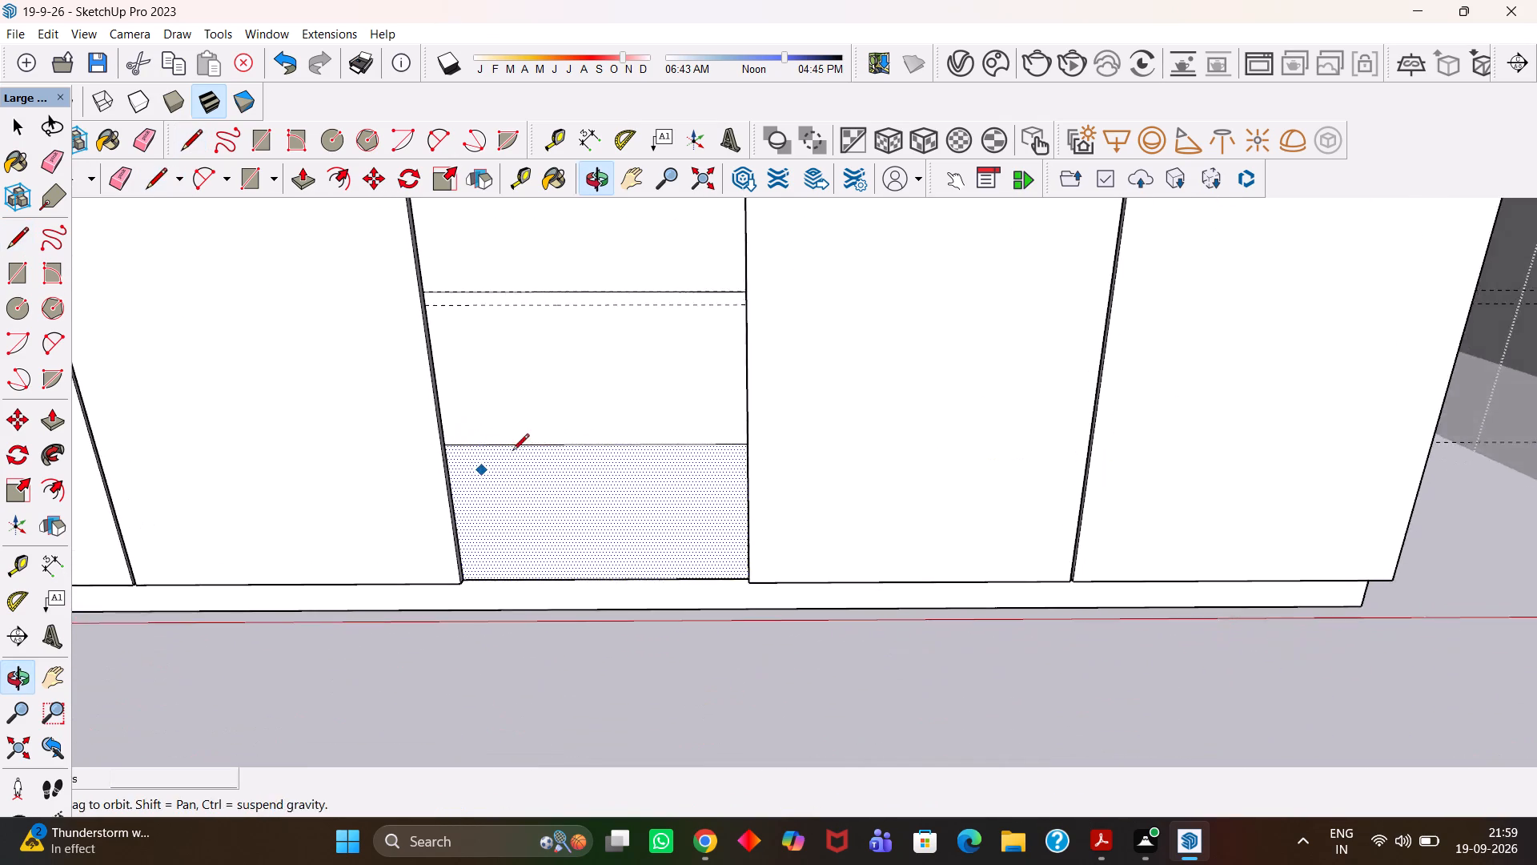
pyautogui.moveTo(512, 452); pyautogui.dragTo(510, 453, button='middle')
pyautogui.scroll(1, 510, 453)
pyautogui.scroll(1, 688, 399)
pyautogui.press('space')
pyautogui.write('l')
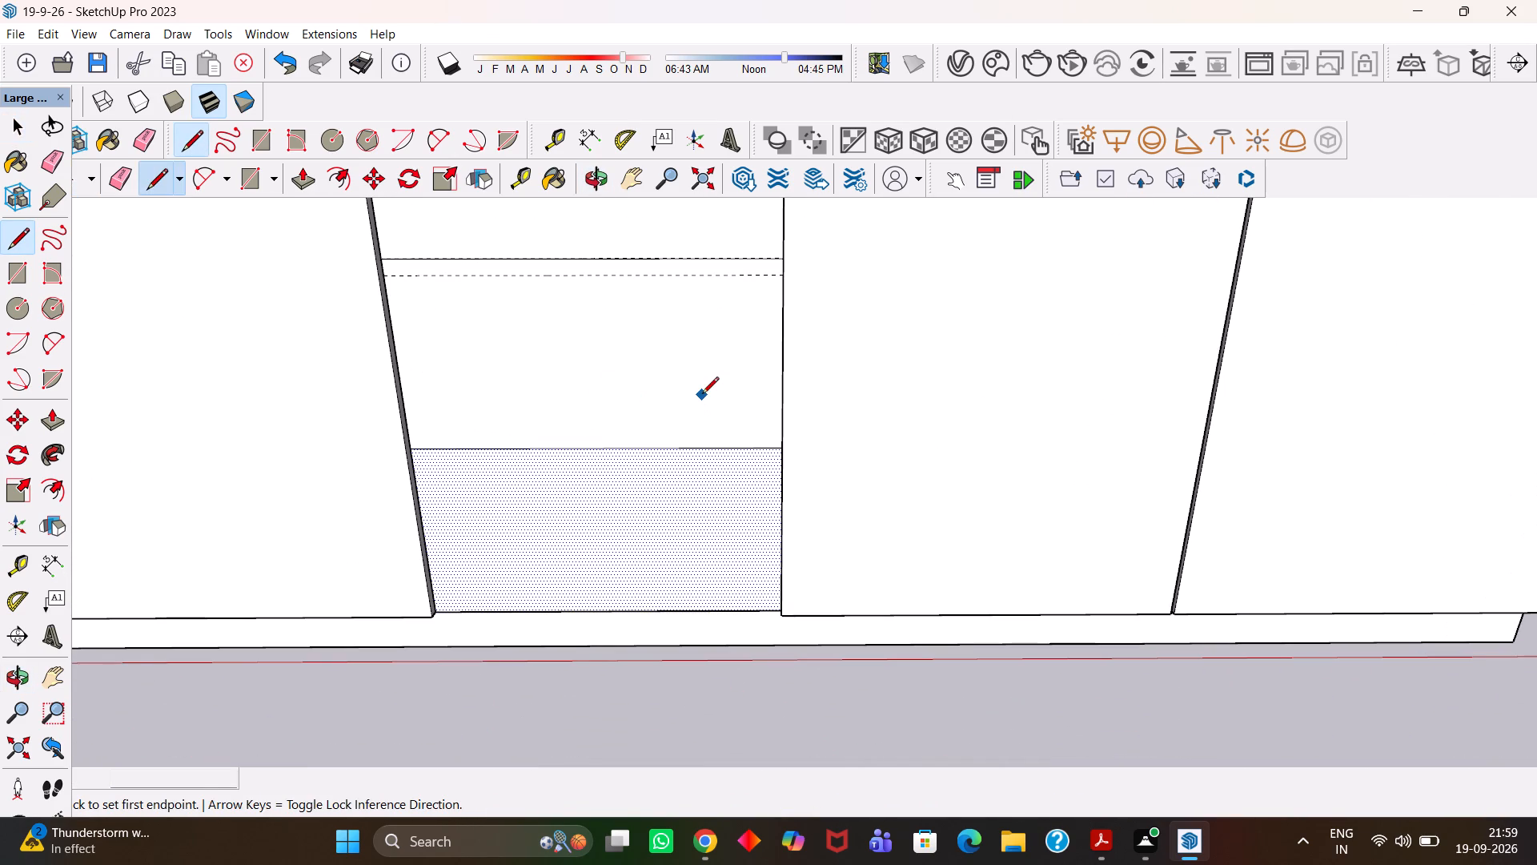
pyautogui.press('Return')
pyautogui.scroll(-2, 702, 395)
pyautogui.scroll(1, 702, 395)
pyautogui.scroll(-3, 702, 395)
pyautogui.moveTo(671, 339); pyautogui.dragTo(840, 338, button='middle')
pyautogui.scroll(5, 840, 338)
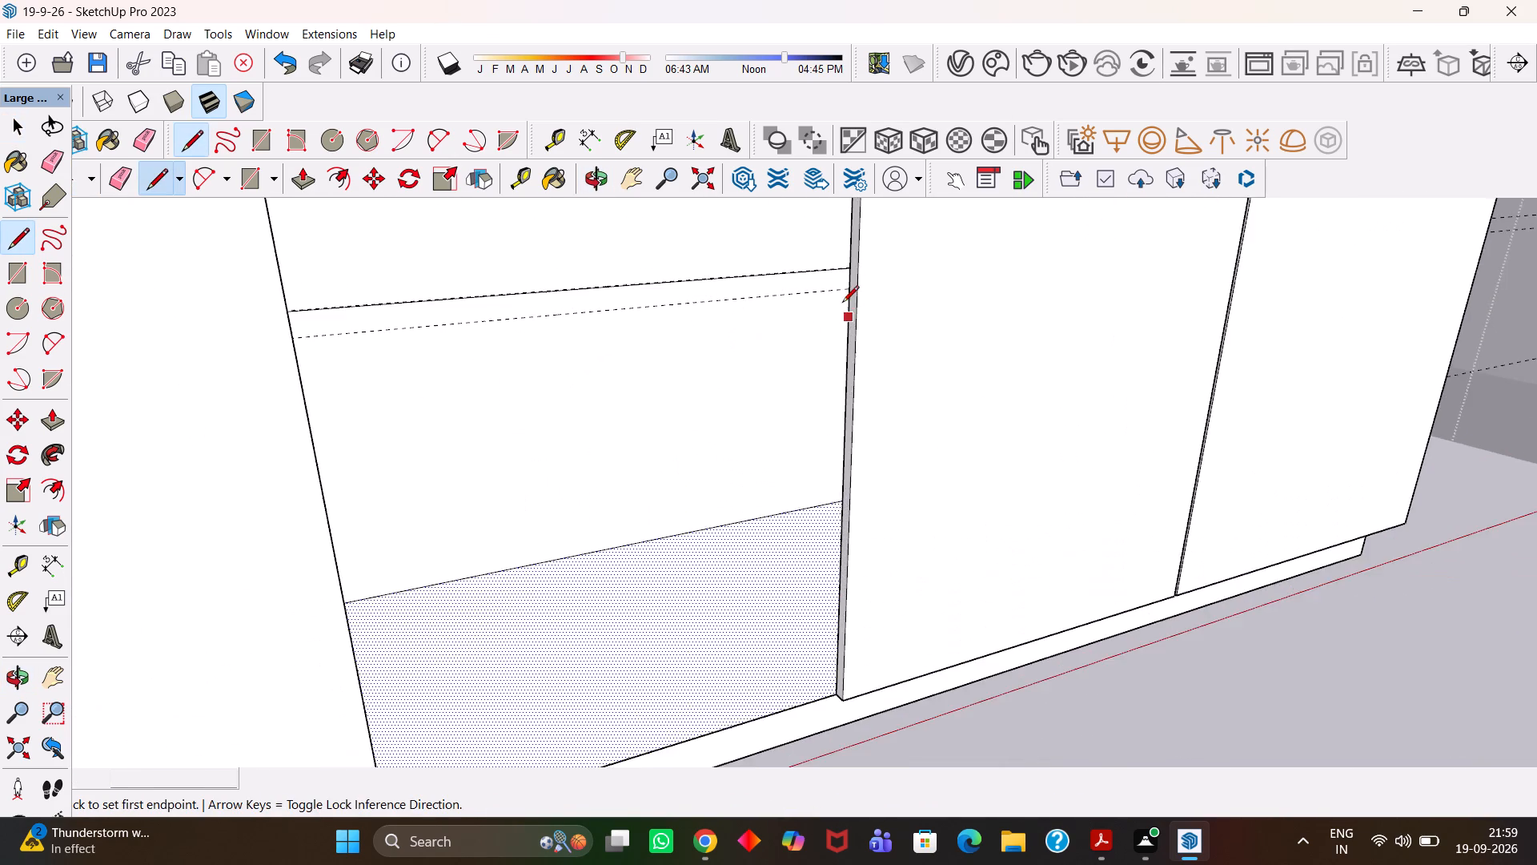
pyautogui.scroll(4, 842, 304)
pyautogui.click(848, 289)
pyautogui.scroll(-4, 709, 290)
pyautogui.moveTo(606, 307); pyautogui.dragTo(527, 330, button='middle')
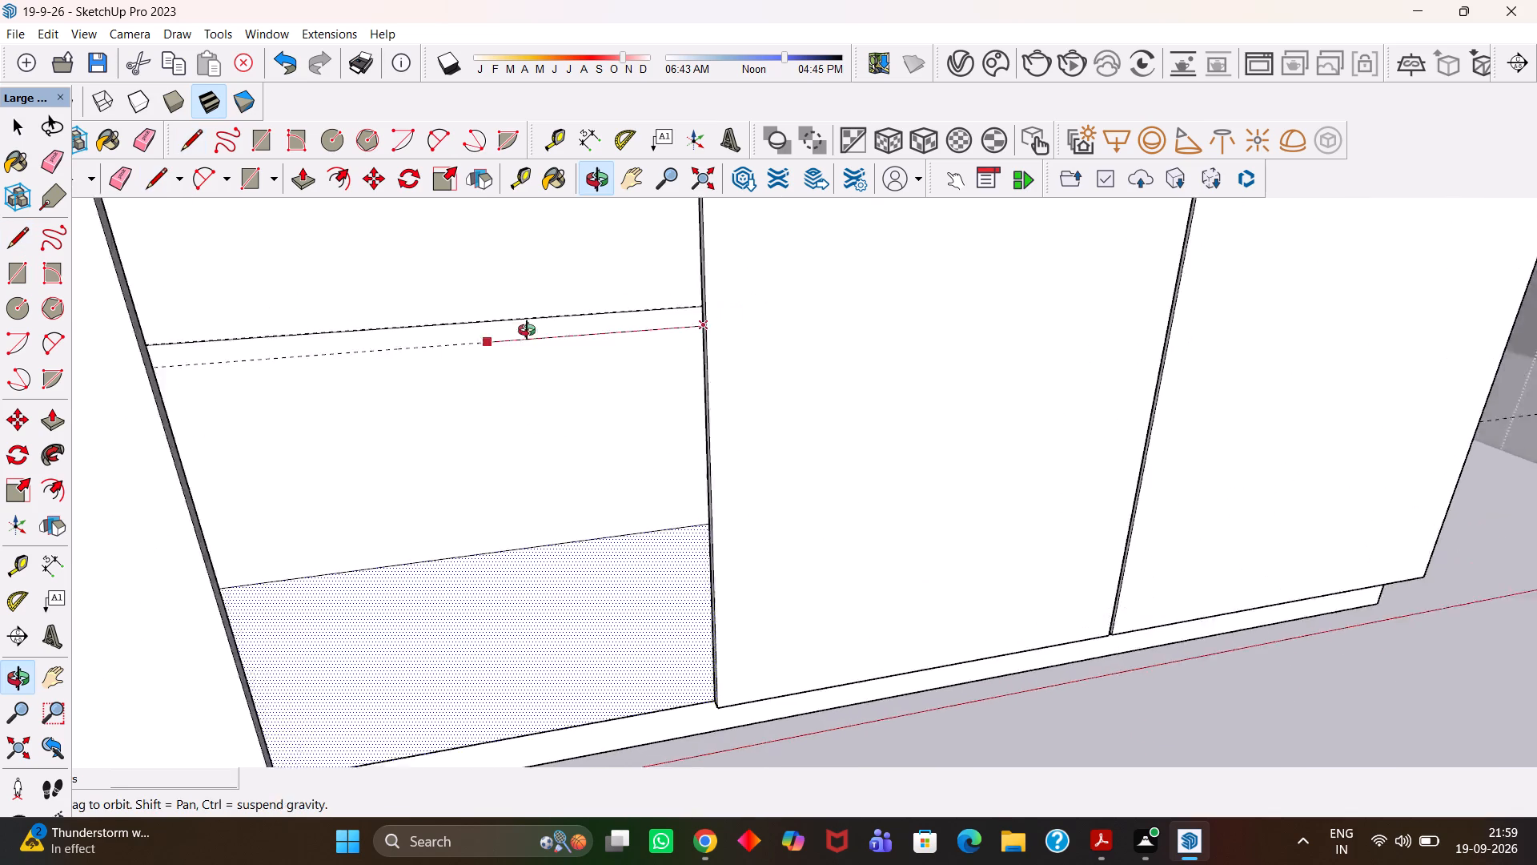
pyautogui.moveTo(527, 330); pyautogui.dragTo(473, 338, button='middle')
pyautogui.click(102, 348)
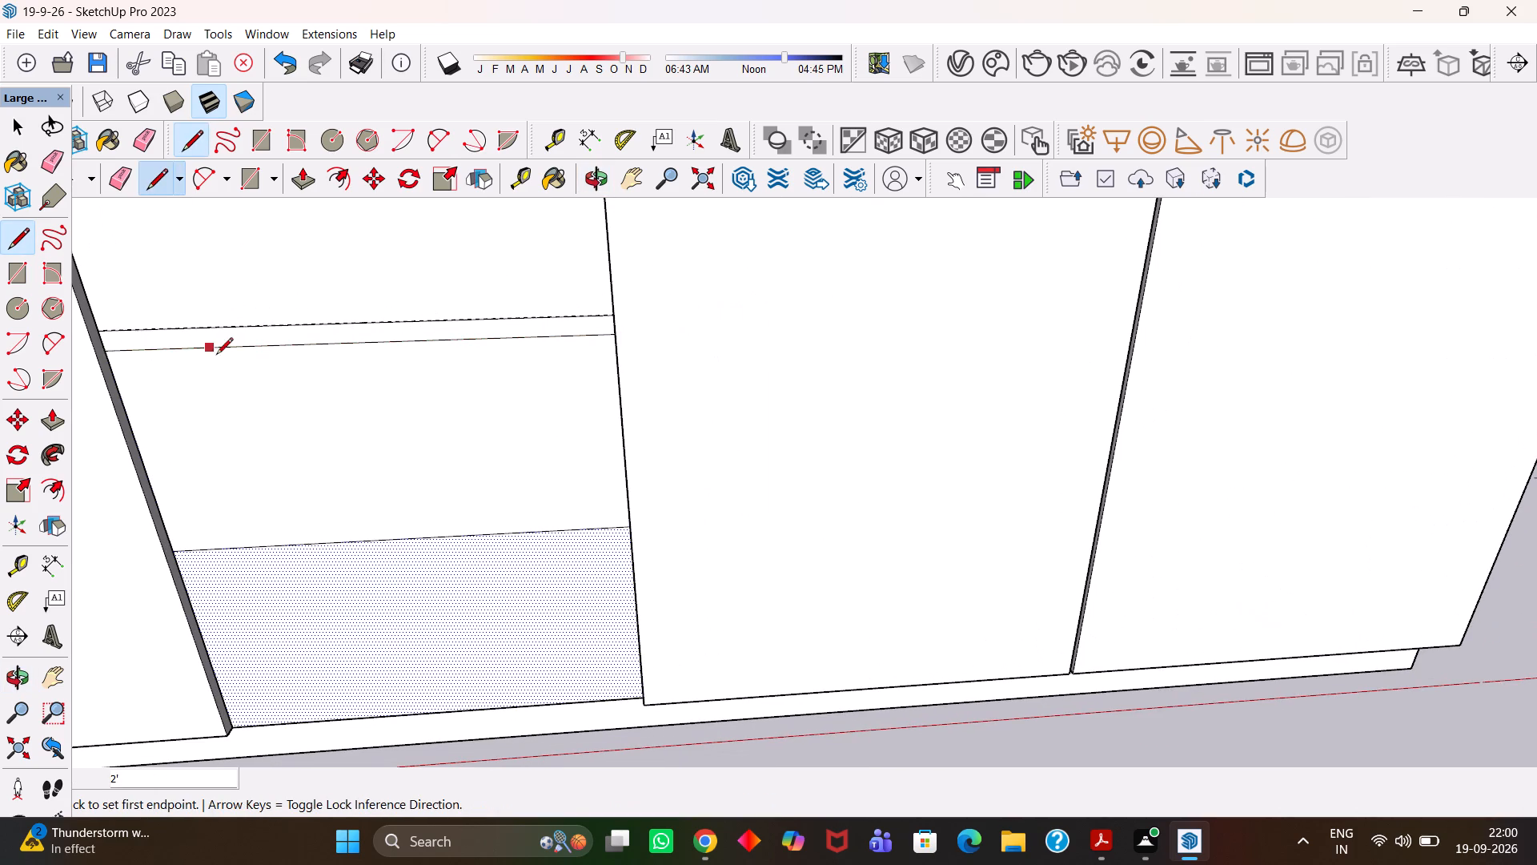
# Leave the wardrobe group's editing mode and return to the whole house model.
pyautogui.scroll(-3, 213, 353)
pyautogui.moveTo(220, 359); pyautogui.dragTo(243, 363, button='middle')
pyautogui.press('h')
pyautogui.press('Return')
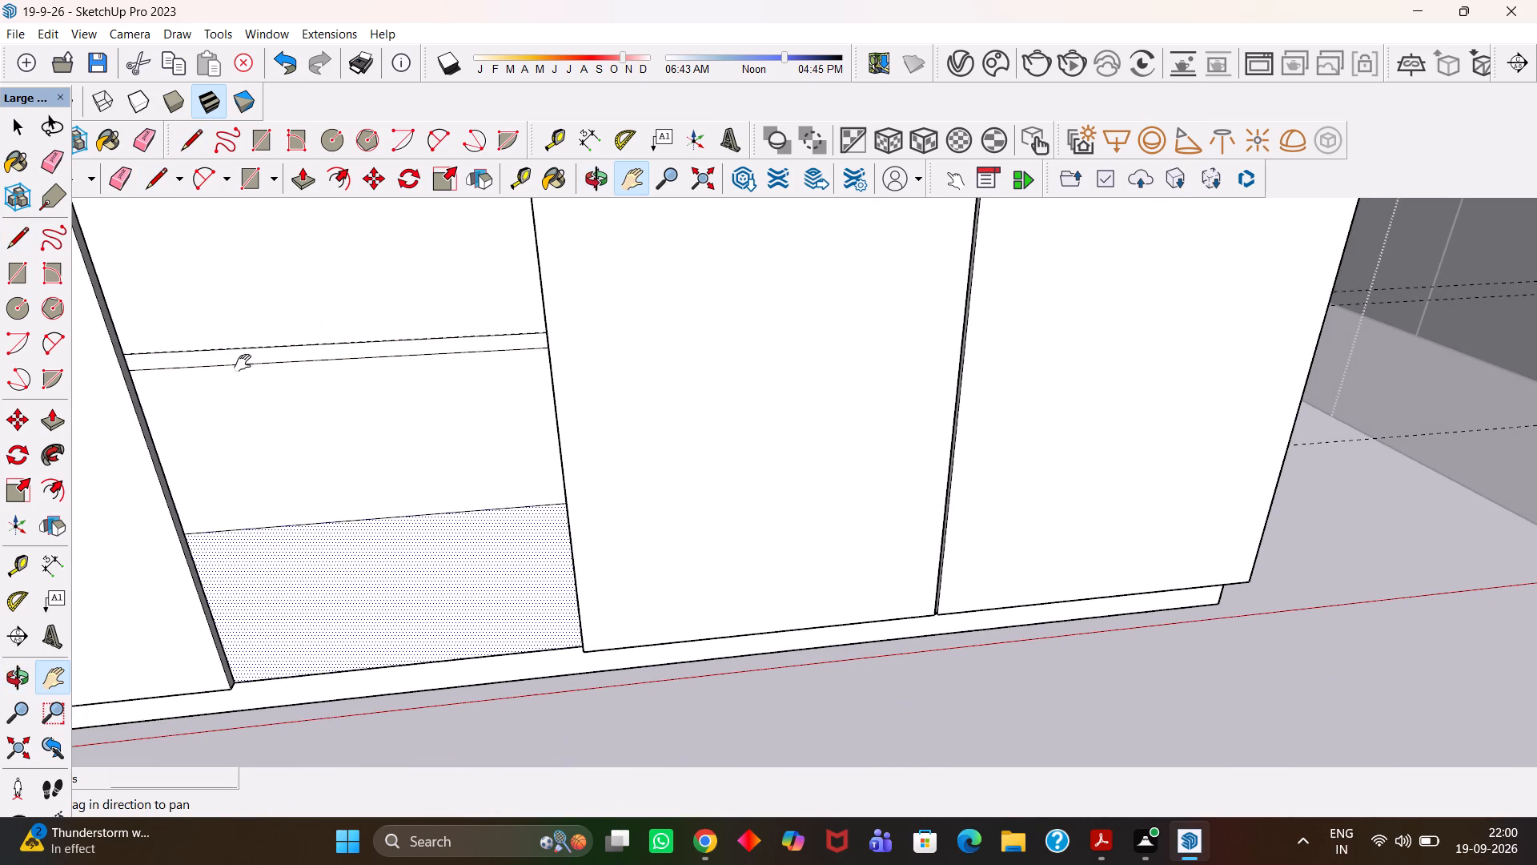
pyautogui.scroll(-5, 277, 402)
pyautogui.moveTo(332, 485); pyautogui.dragTo(597, 485)
pyautogui.scroll(-5, 622, 488)
pyautogui.scroll(1, 635, 537)
pyautogui.moveTo(634, 537); pyautogui.dragTo(533, 549, button='middle')
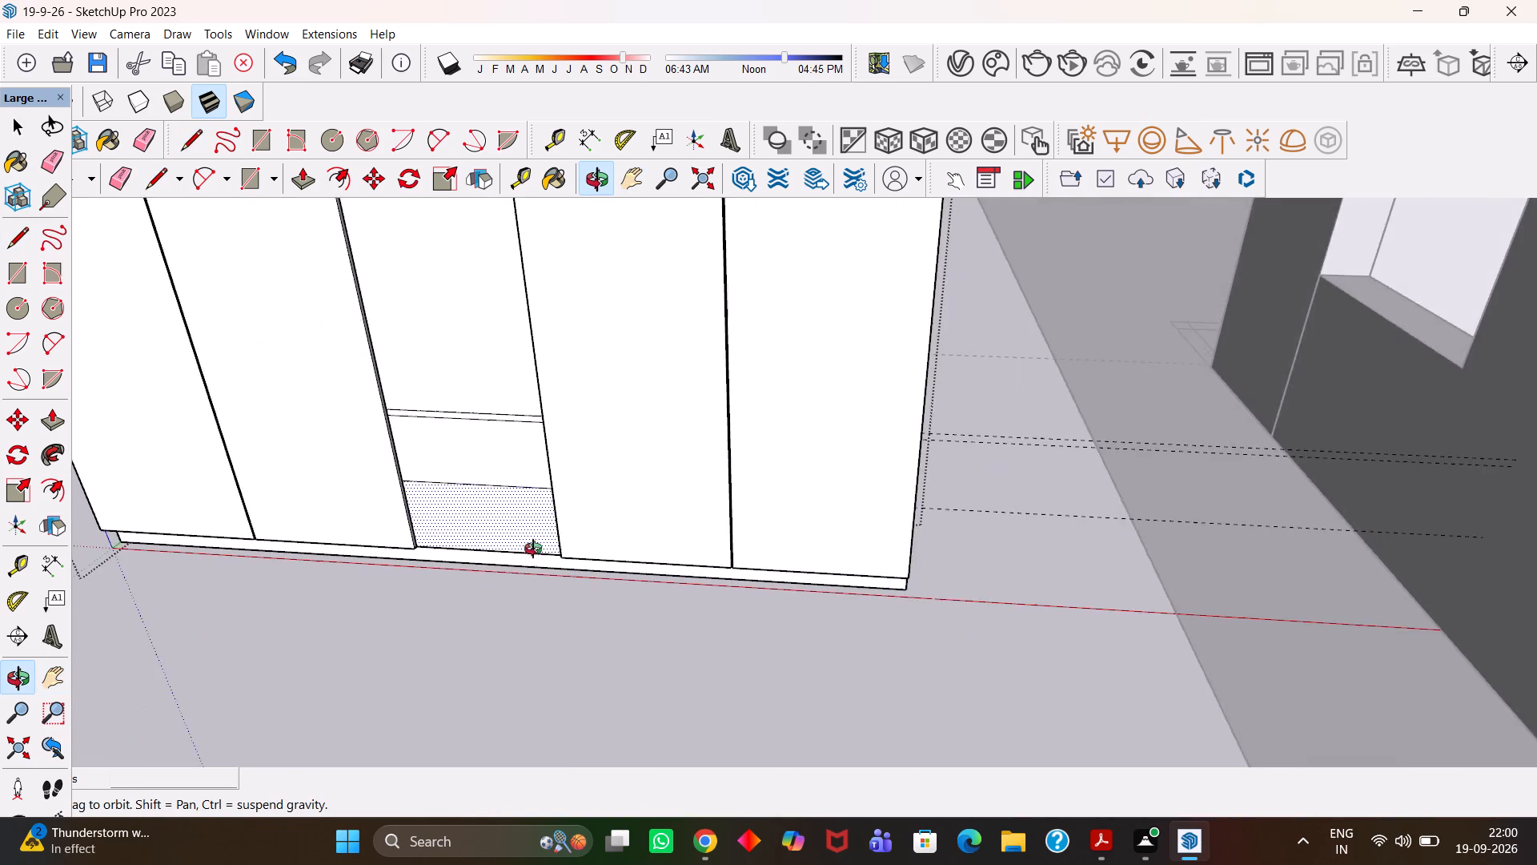
pyautogui.moveTo(533, 549); pyautogui.dragTo(708, 549, button='middle')
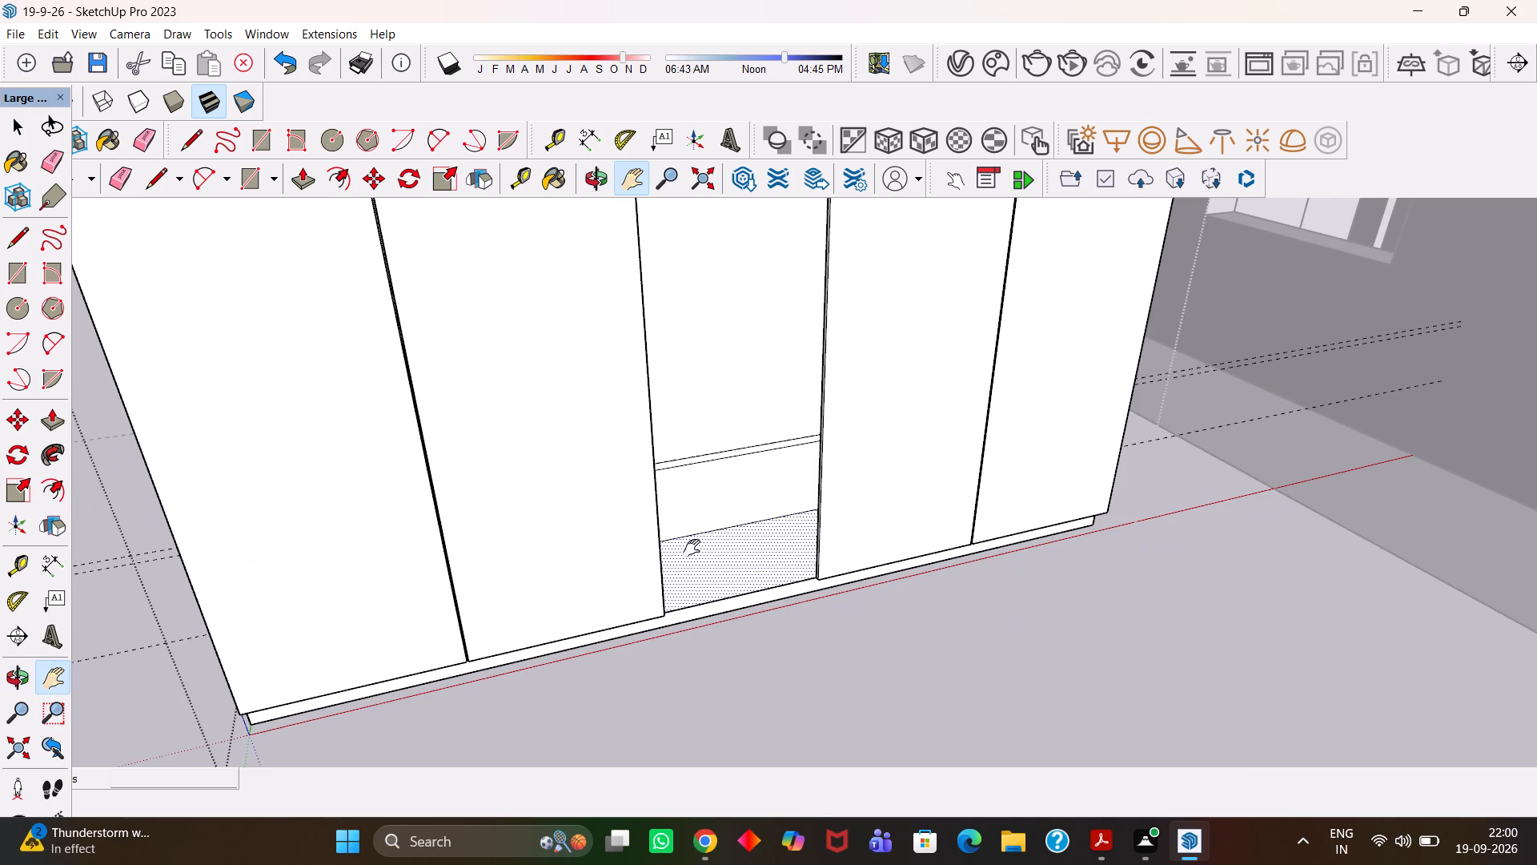
pyautogui.scroll(-4, 688, 533)
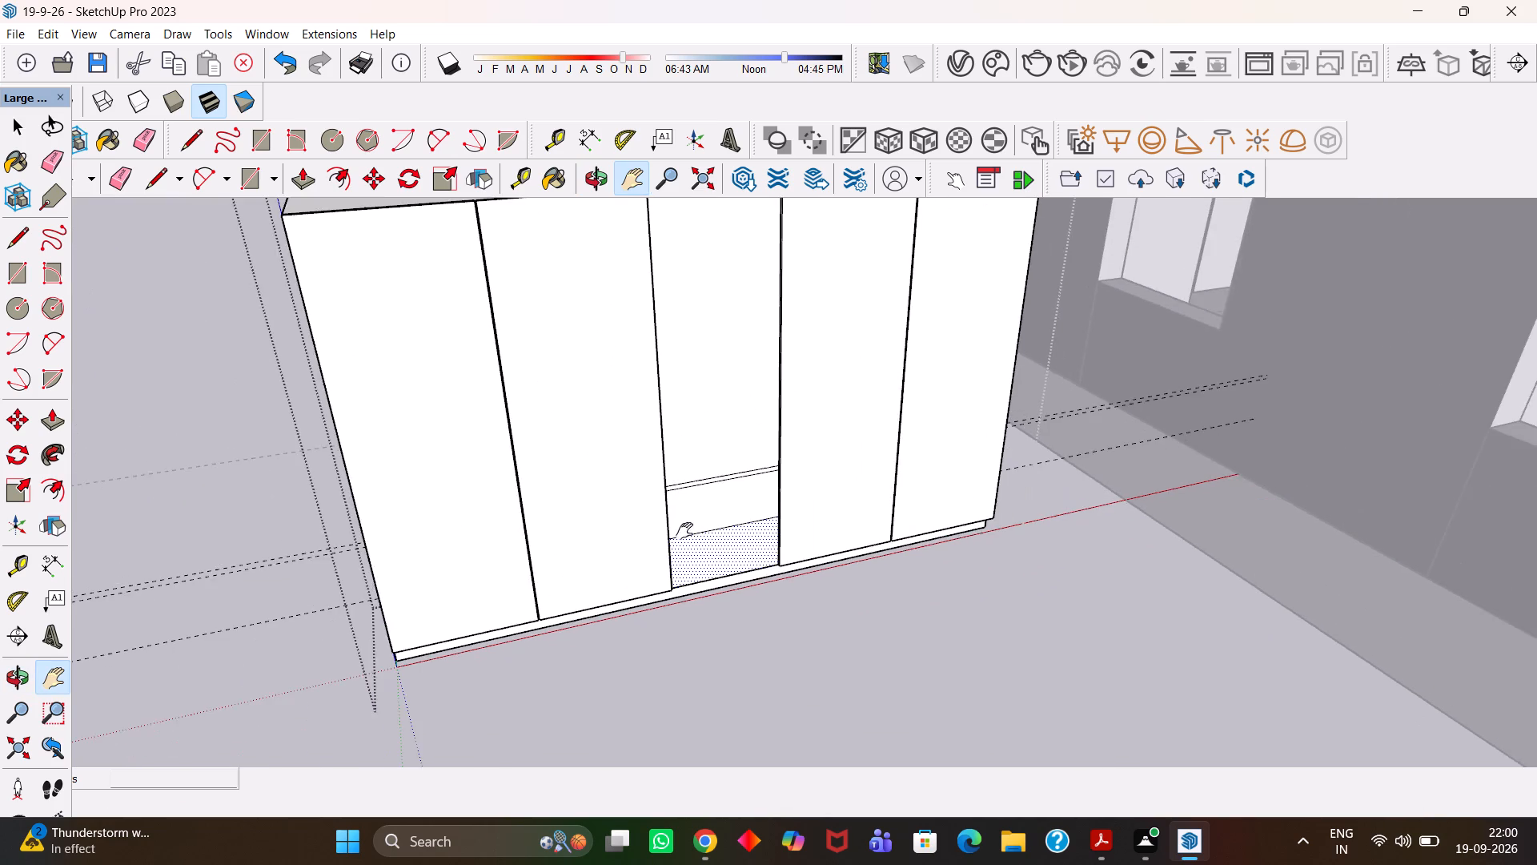
pyautogui.scroll(-7, 684, 530)
pyautogui.moveTo(692, 572); pyautogui.dragTo(709, 475)
pyautogui.scroll(-5, 714, 473)
pyautogui.moveTo(728, 461); pyautogui.dragTo(696, 537, button='middle')
pyautogui.scroll(1, 696, 537)
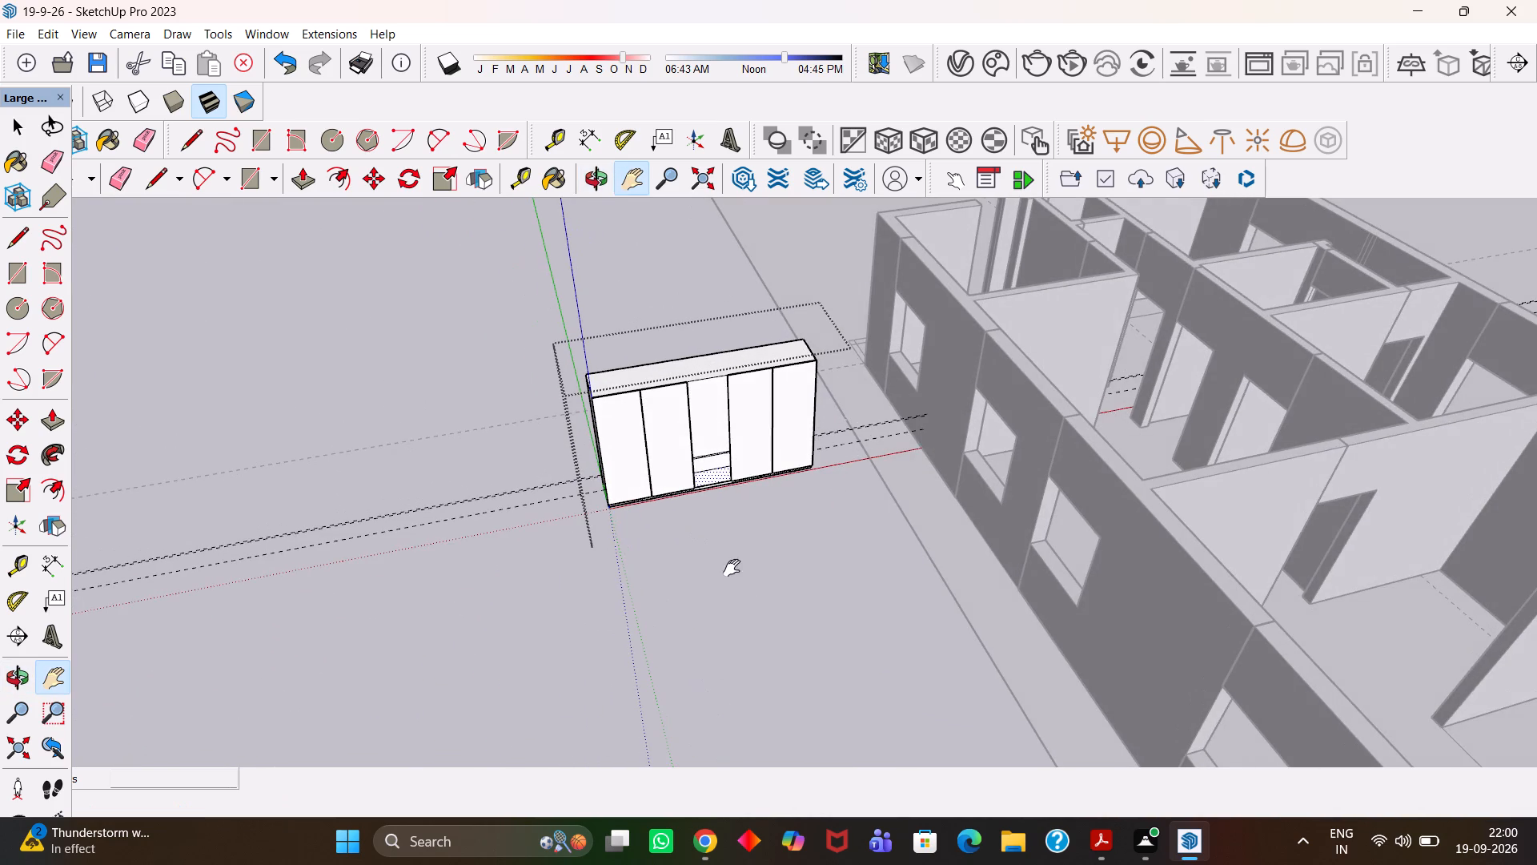
pyautogui.doubleClick(744, 589)
pyautogui.press('space')
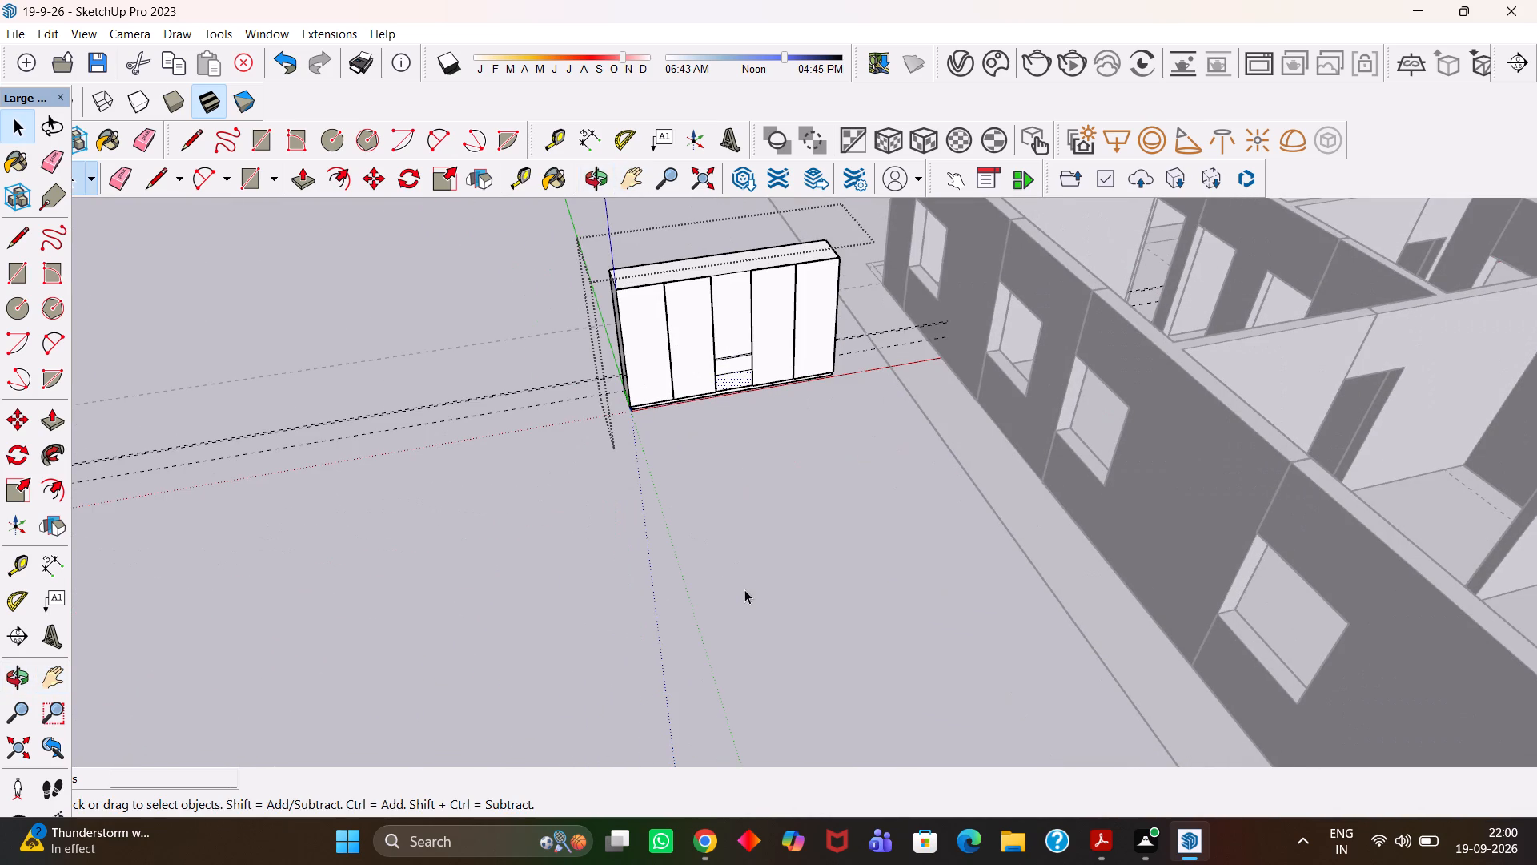
pyautogui.click(787, 564)
# Save the model.
pyautogui.scroll(5, 731, 432)
pyautogui.scroll(-4, 730, 432)
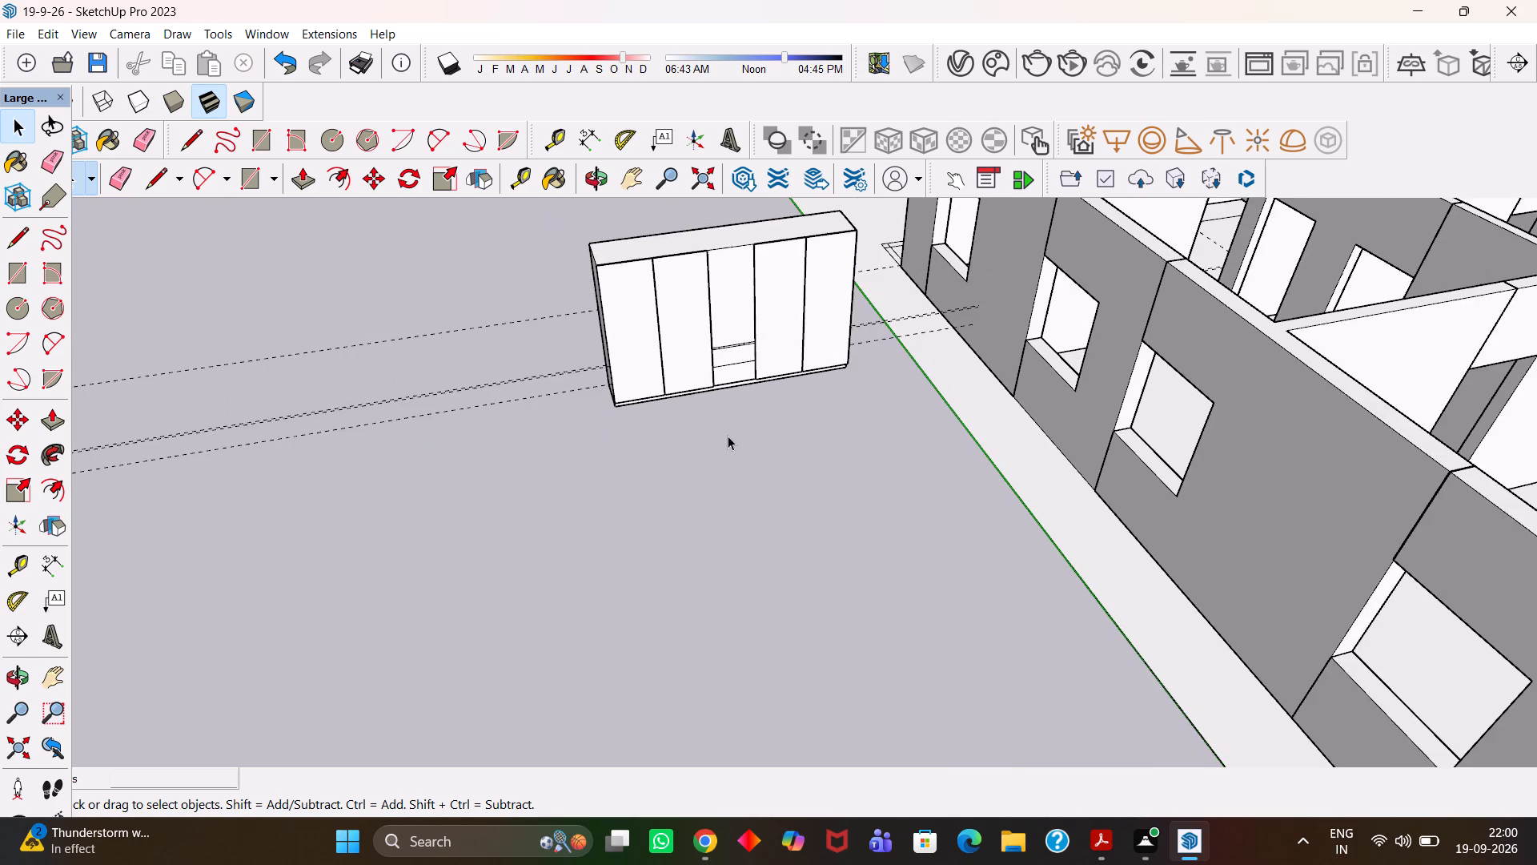
pyautogui.scroll(-2, 728, 436)
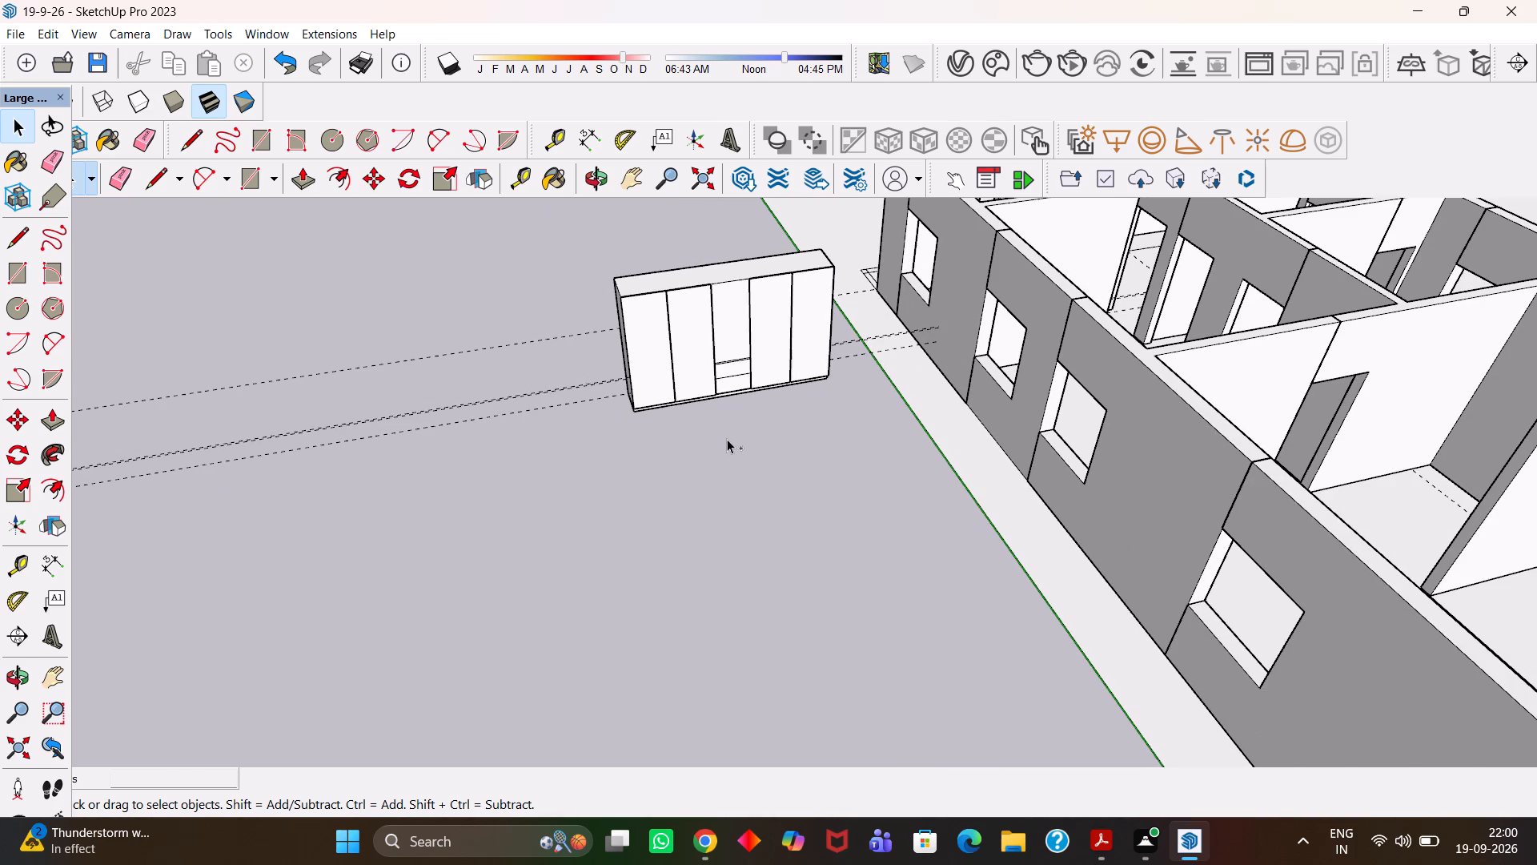
pyautogui.hotkey('ctrl', 's')
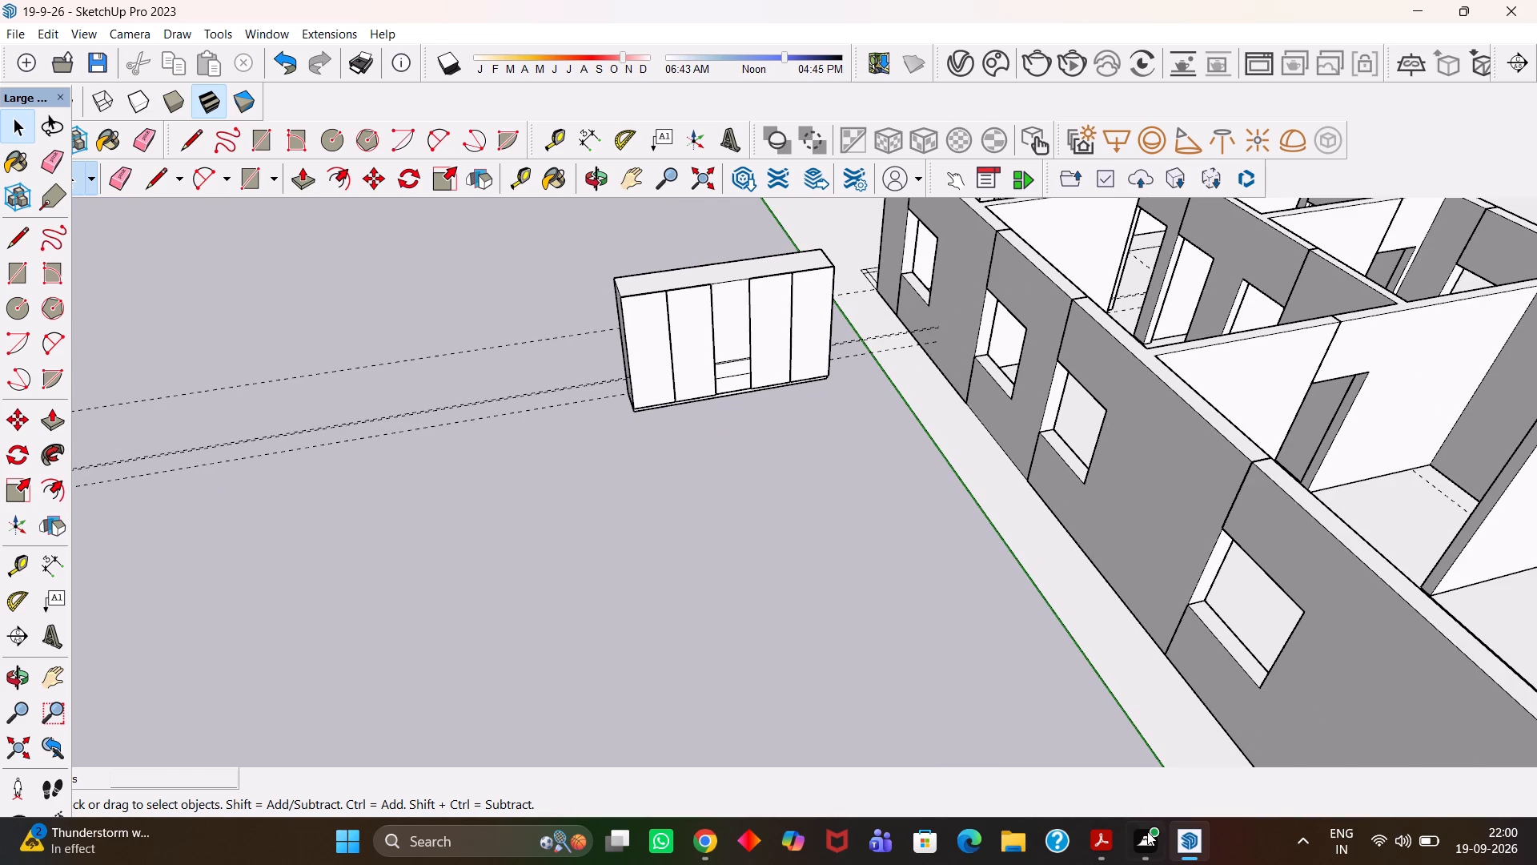
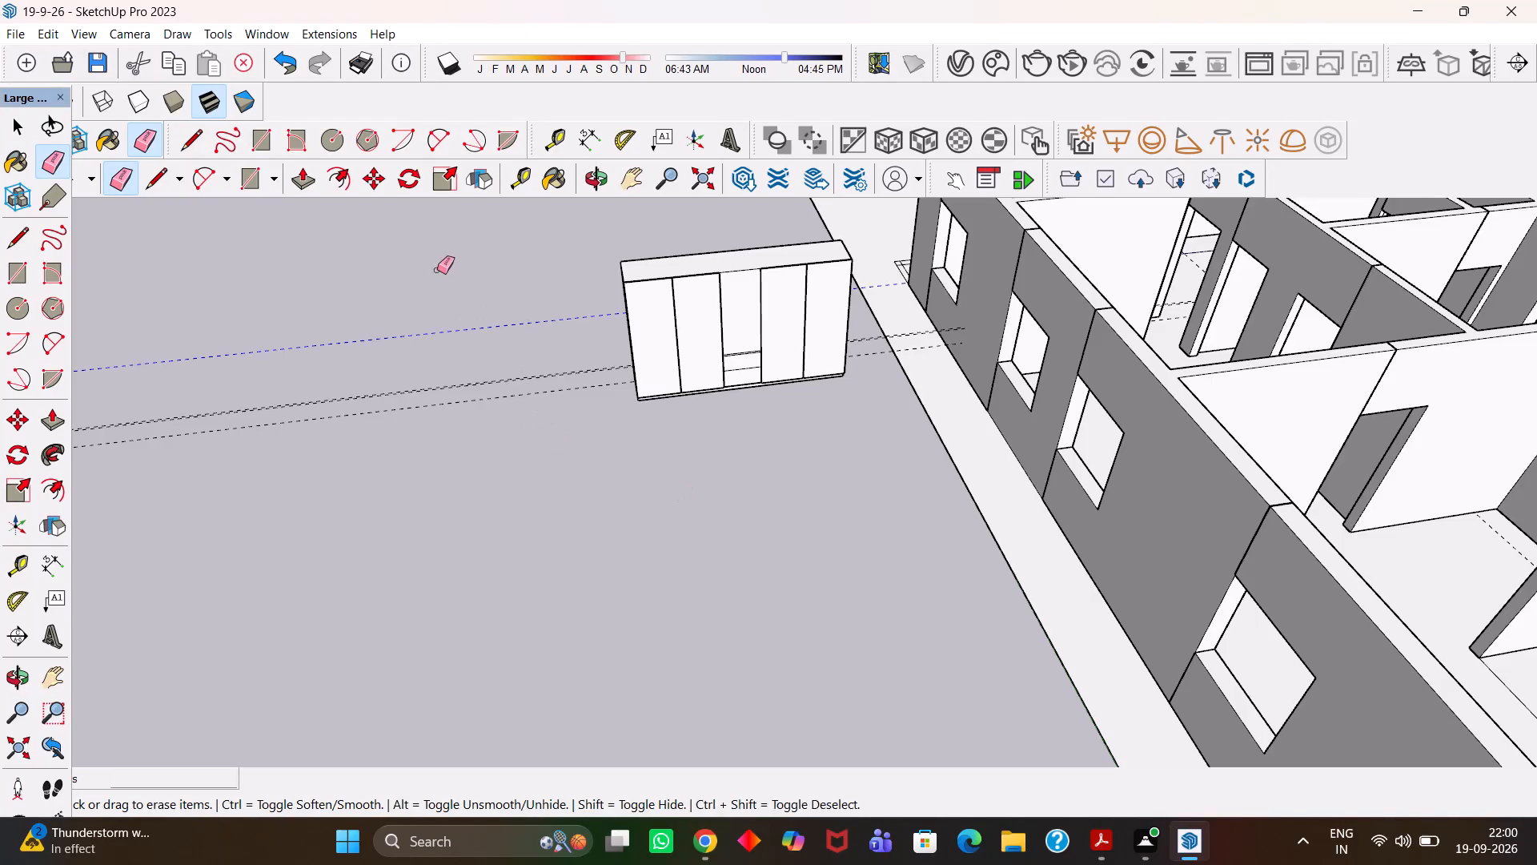
# Delete the leftover construction guides running across the wardrobe's central bay and leave the wardrobe group's editing mode.
pyautogui.moveTo(476, 352); pyautogui.dragTo(485, 397)
pyautogui.scroll(7, 492, 404)
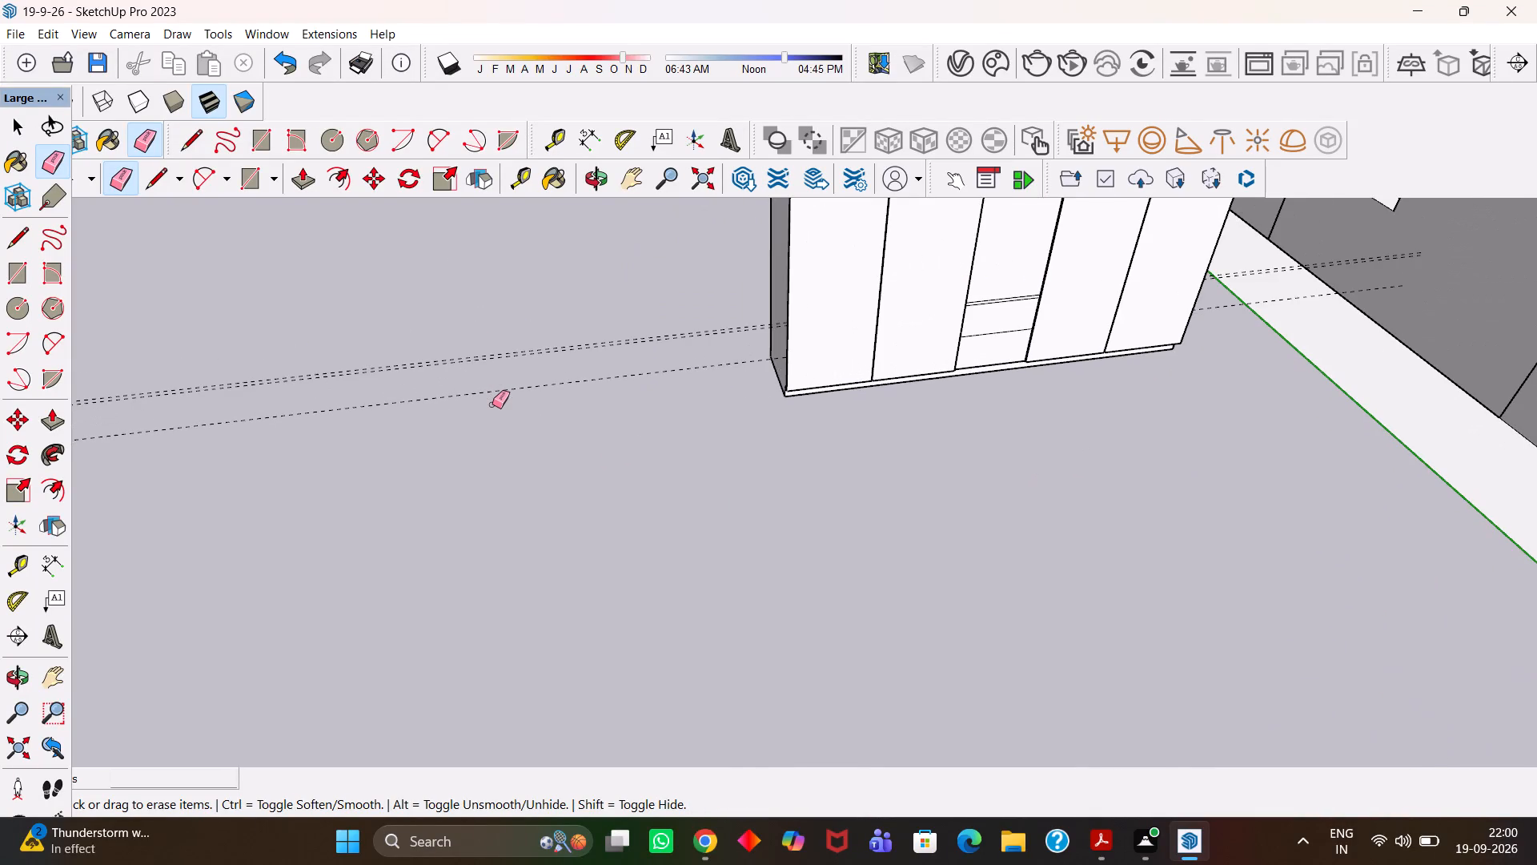
pyautogui.scroll(-4, 492, 404)
pyautogui.moveTo(506, 375); pyautogui.dragTo(508, 350)
pyautogui.scroll(1, 504, 368)
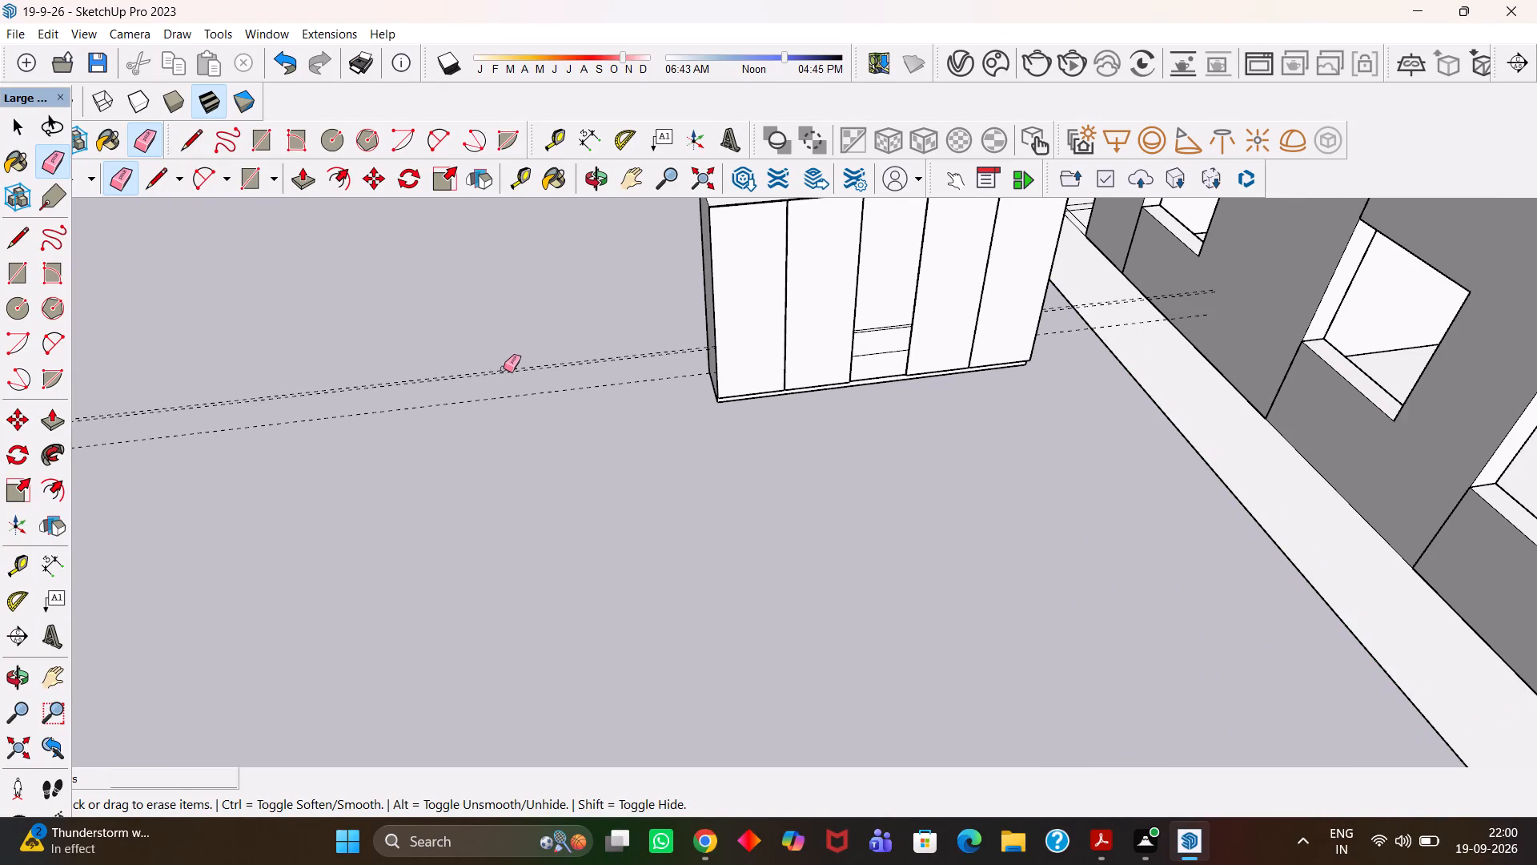
pyautogui.press('space')
pyautogui.tripleClick(504, 372)
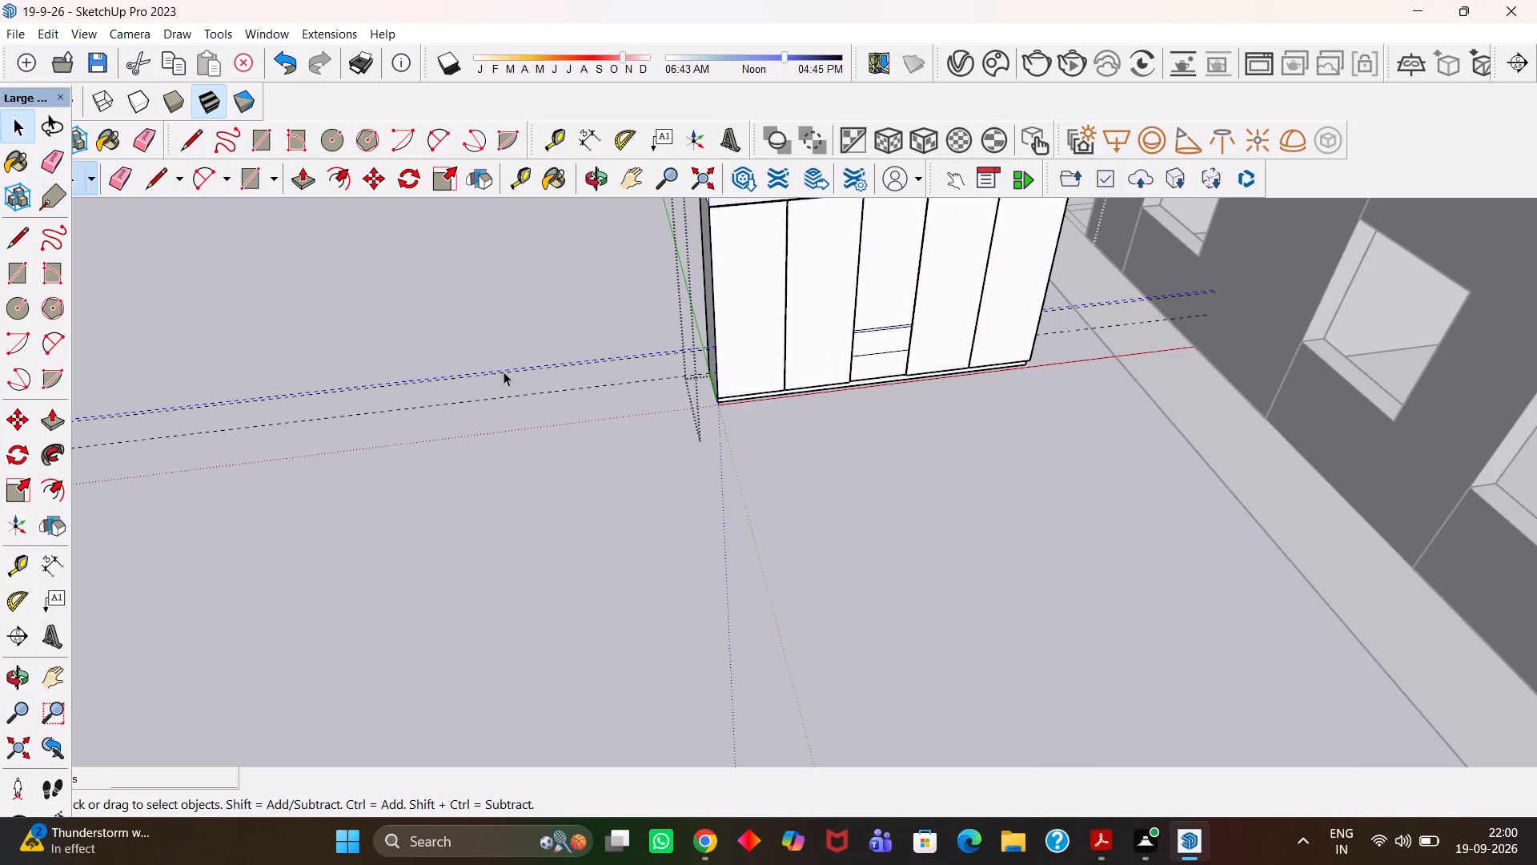
pyautogui.press('Delete')
pyautogui.click(504, 372)
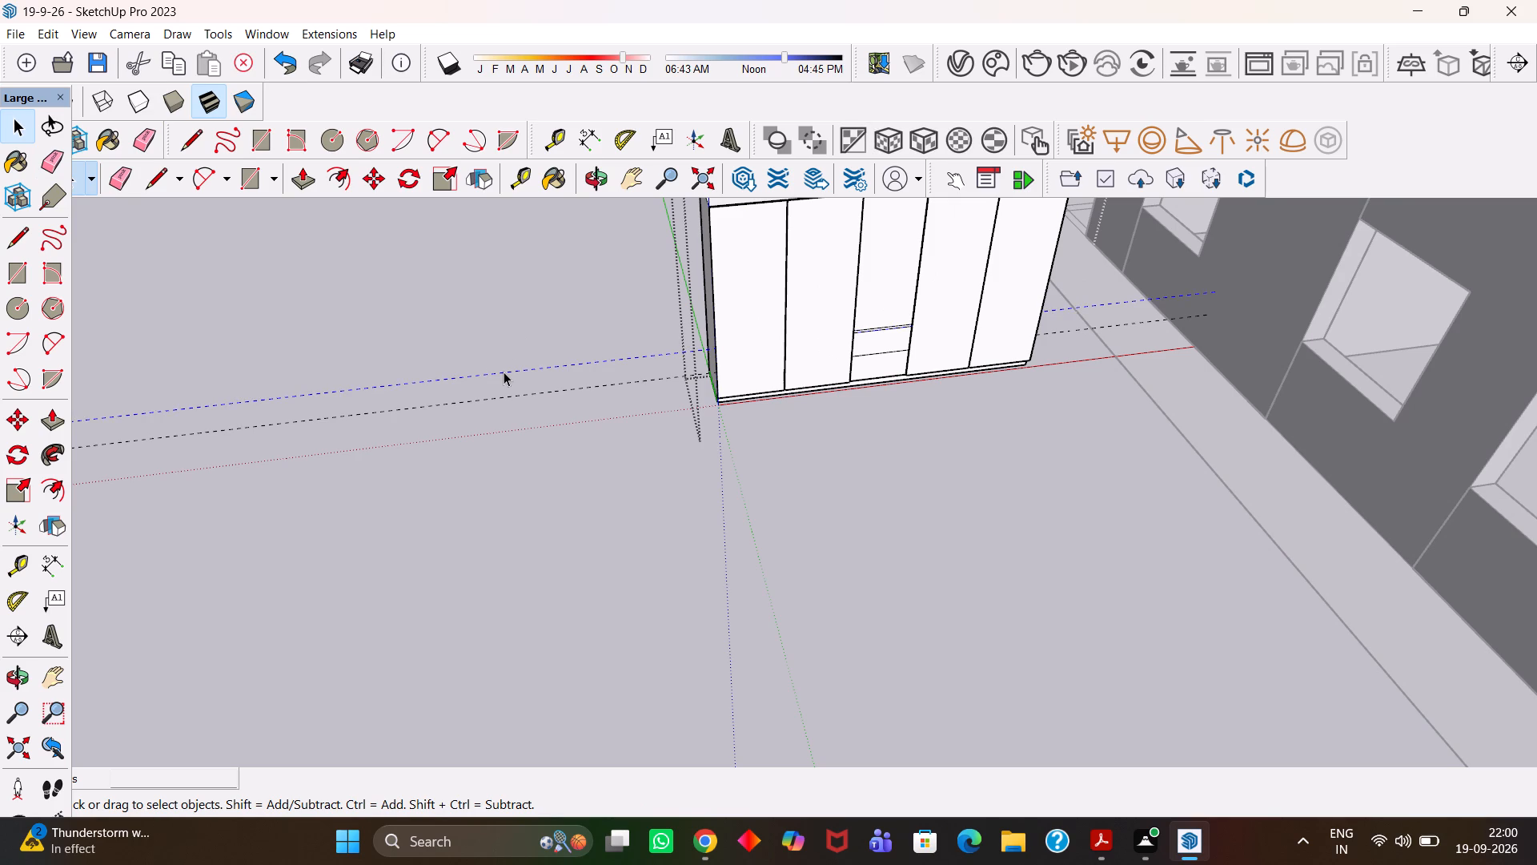
pyautogui.press('Delete')
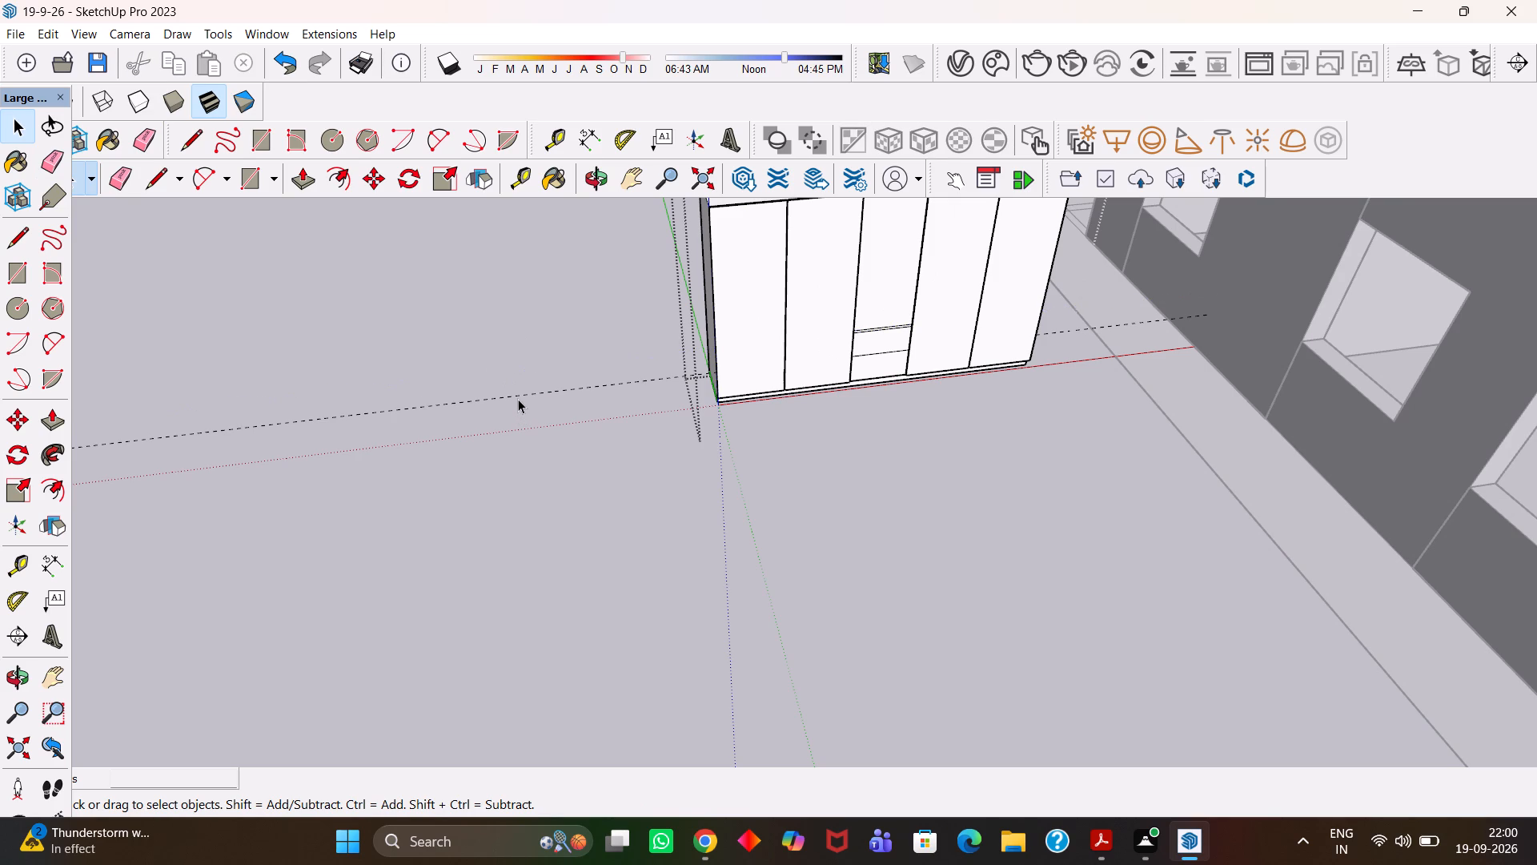
pyautogui.click(517, 394)
pyautogui.press('BackSpace')
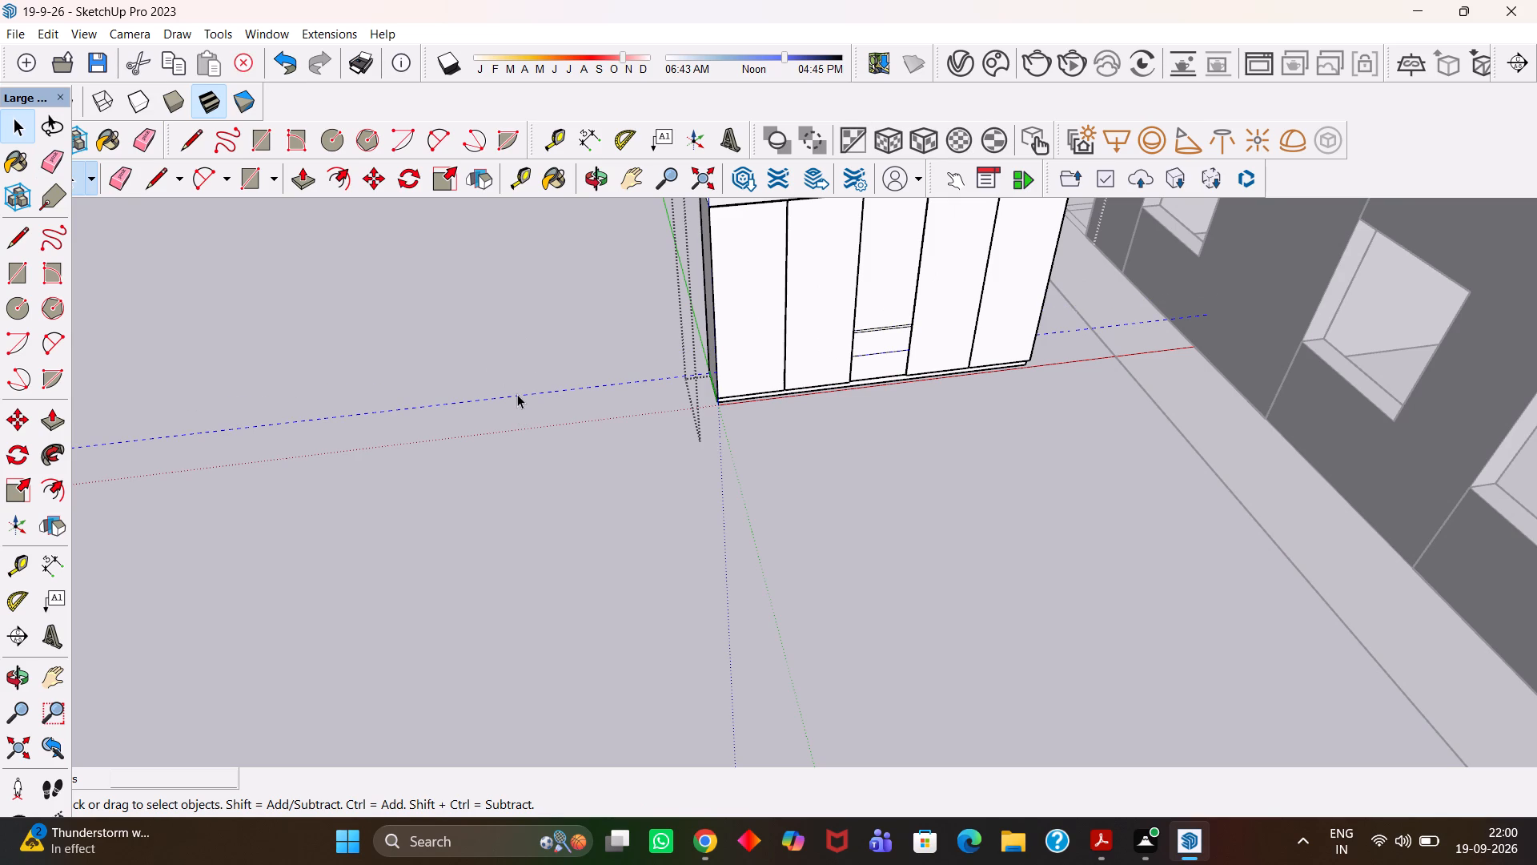
pyautogui.press('Delete')
pyautogui.scroll(-9, 517, 394)
pyautogui.doubleClick(817, 523)
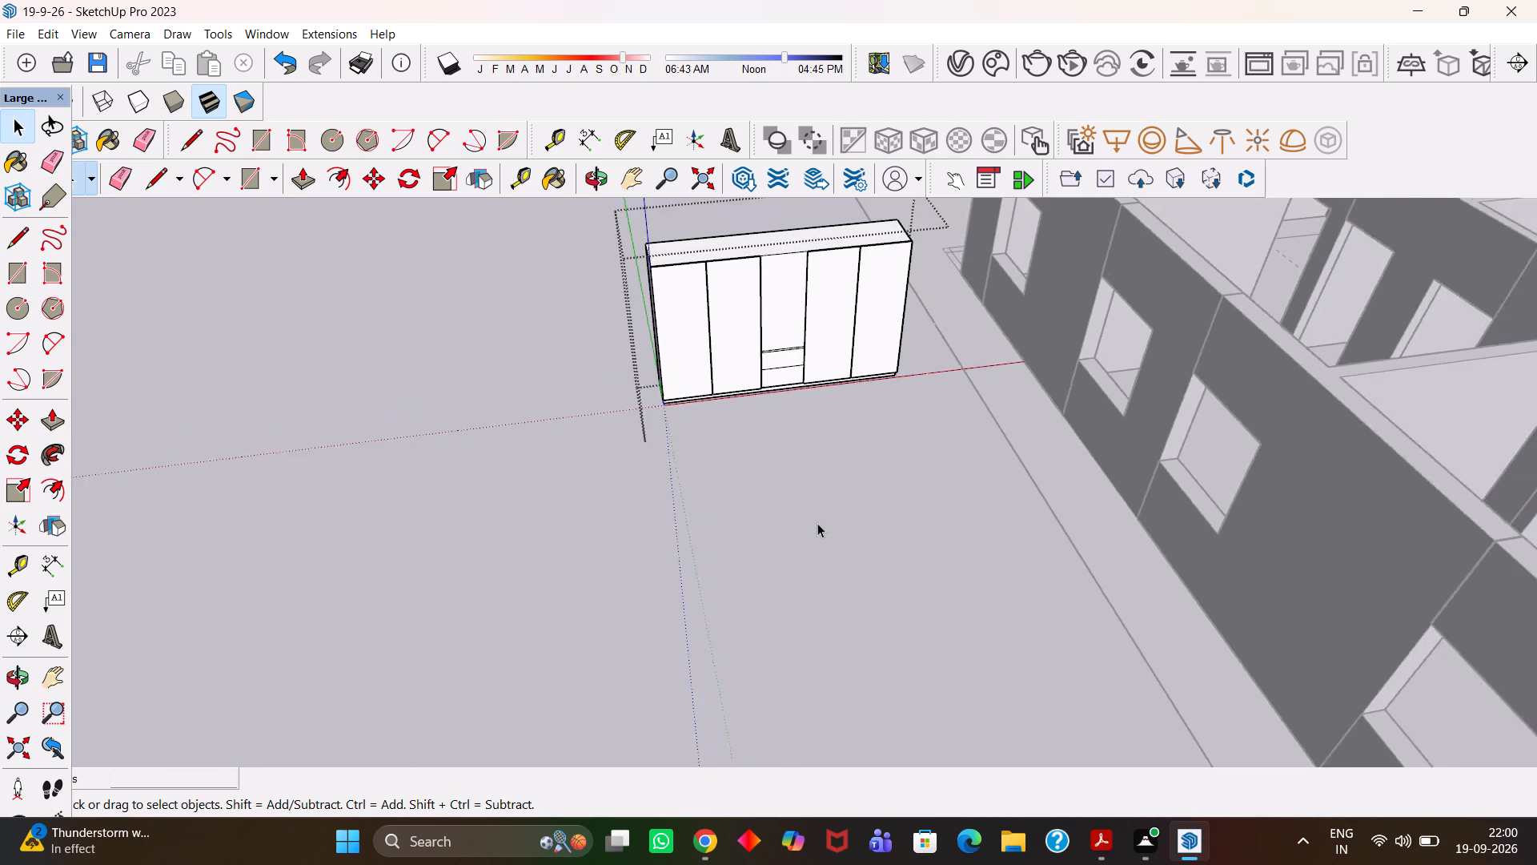
# Copy the lowest drawer face of the wardrobe's central bay to the open space in front of the wardrobe.
pyautogui.scroll(7, 785, 416)
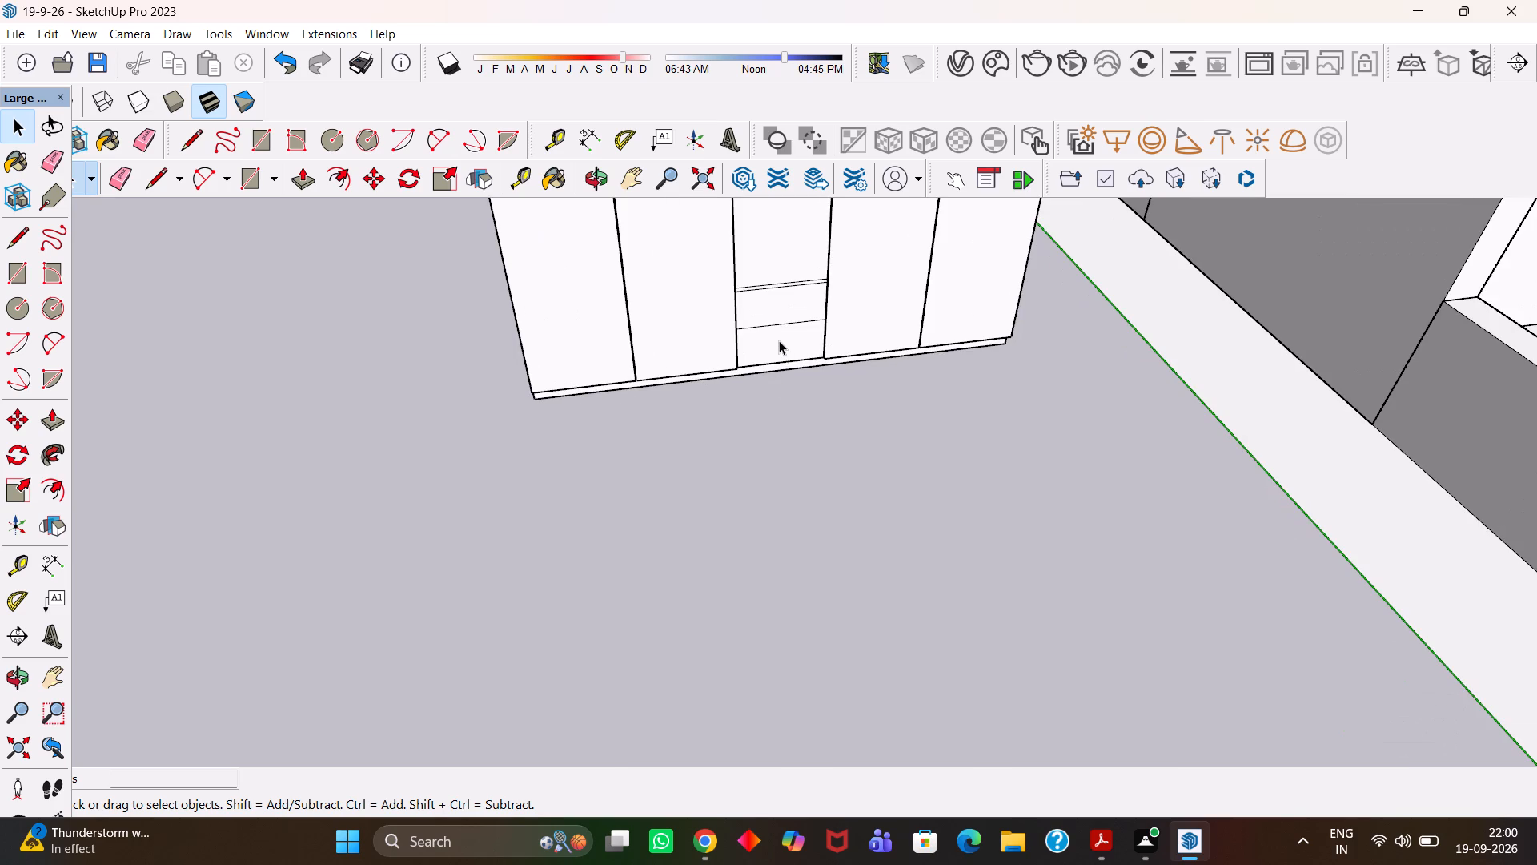
pyautogui.click(779, 340)
pyautogui.doubleClick(779, 340)
pyautogui.click(791, 337)
pyautogui.rightClick(788, 339)
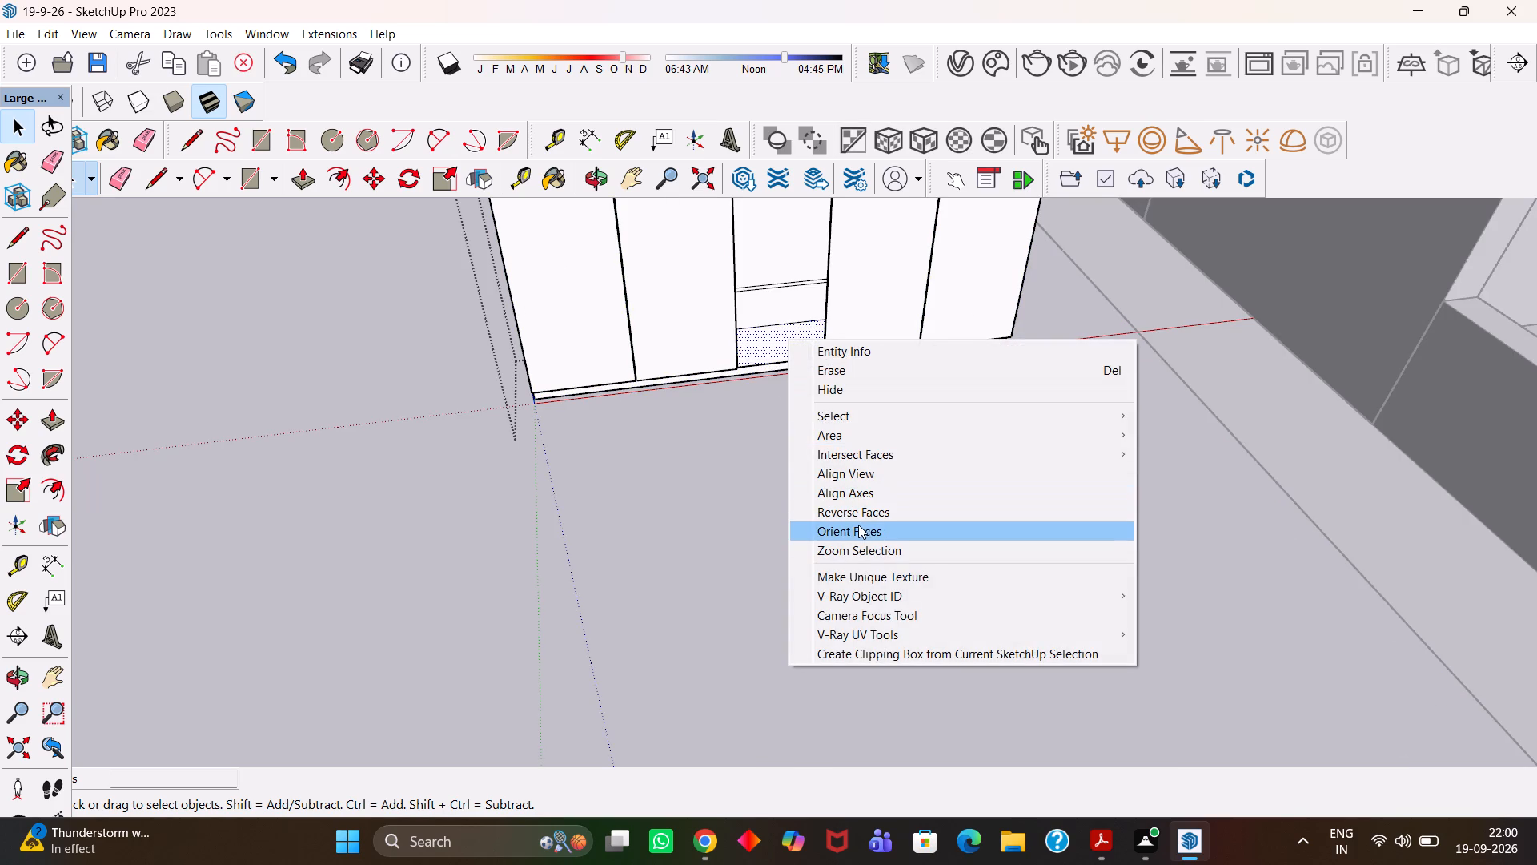
pyautogui.click(768, 349)
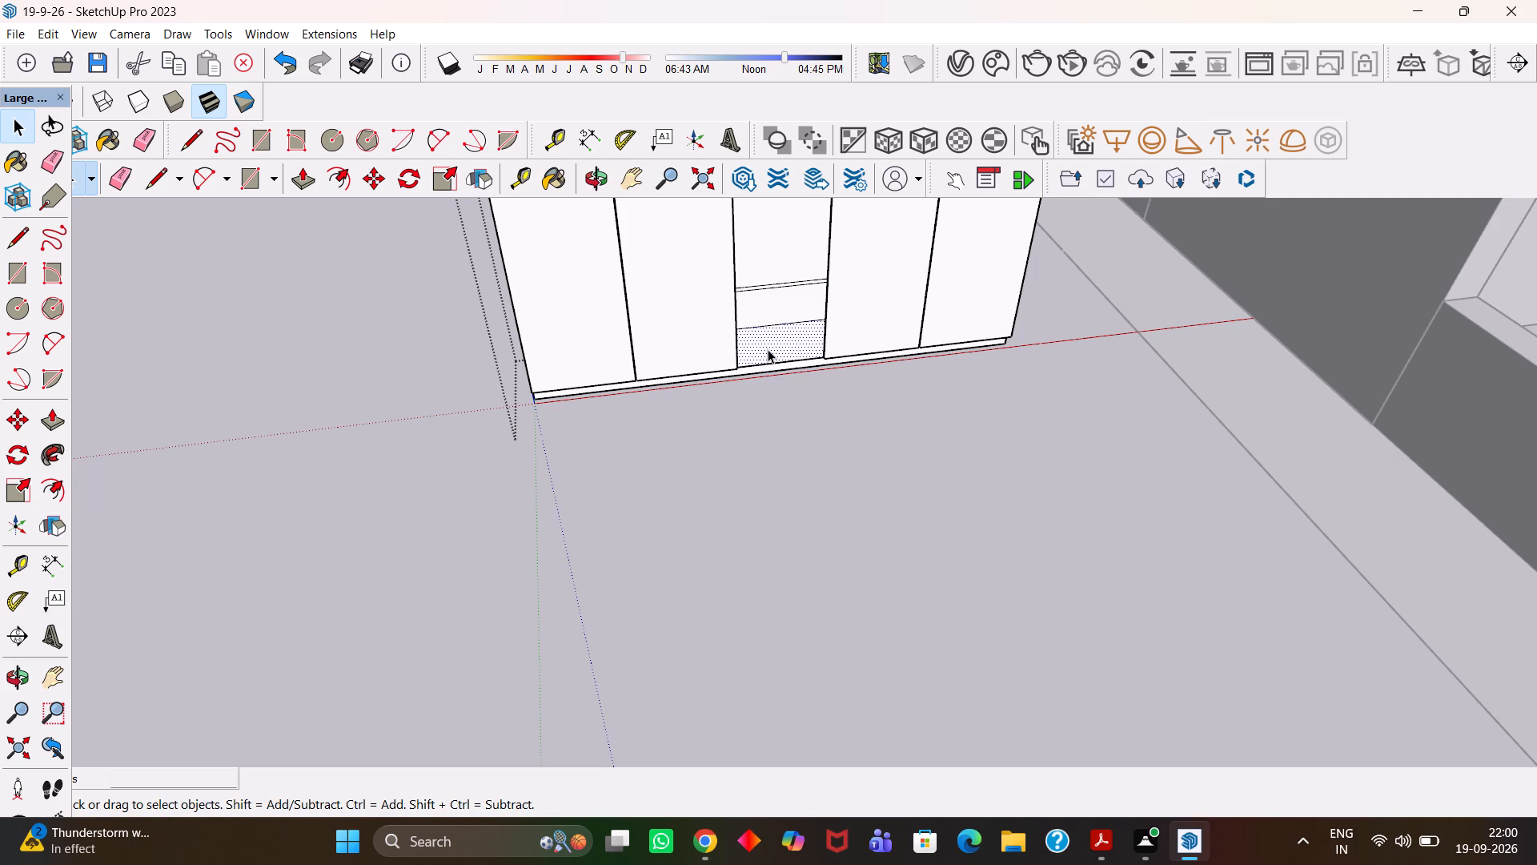
pyautogui.press('m')
pyautogui.click(763, 356)
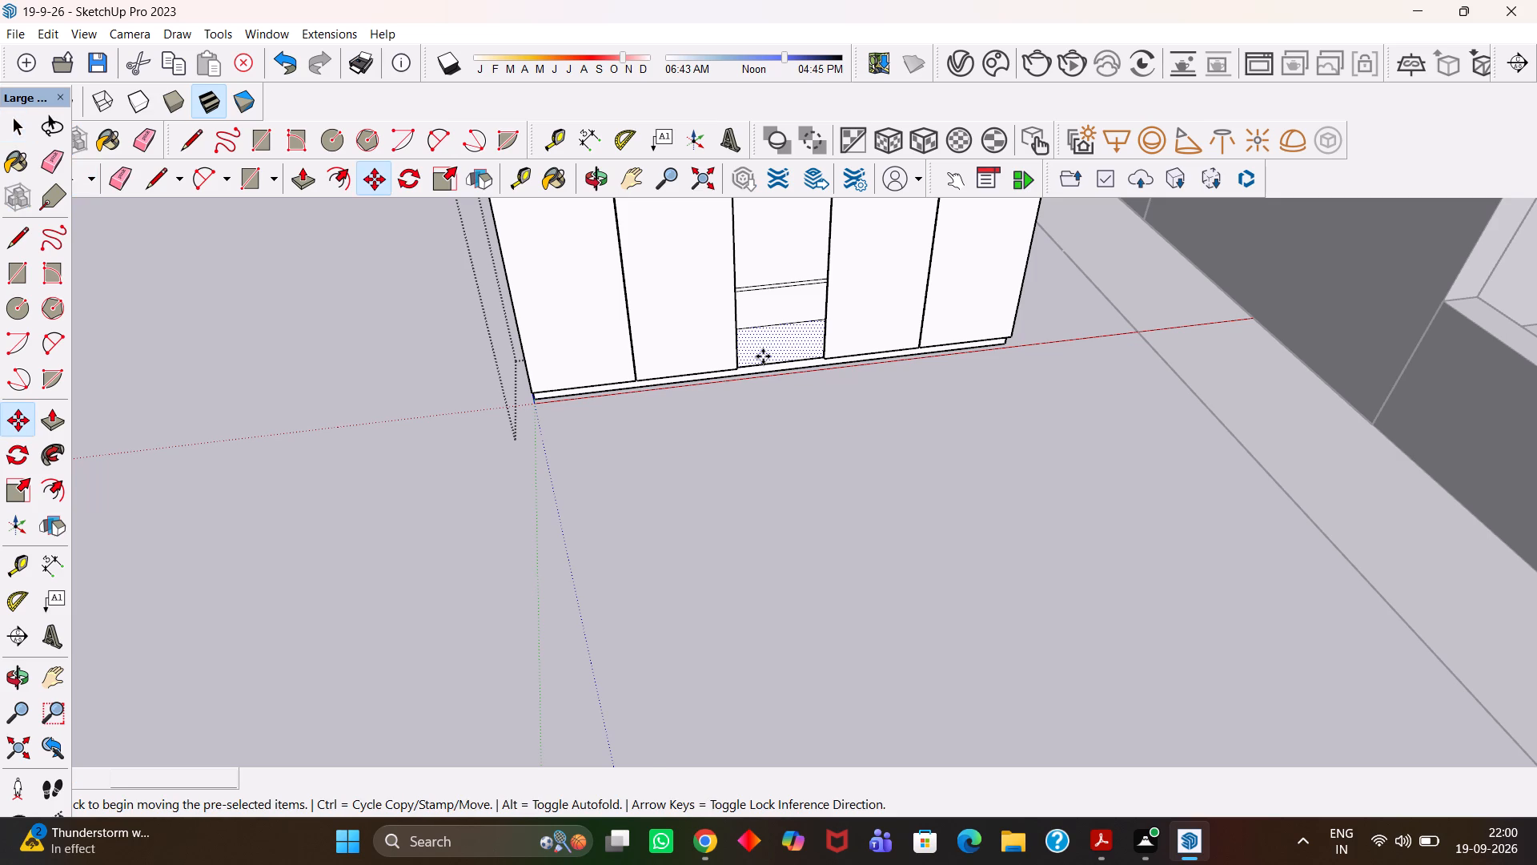
pyautogui.click(775, 481)
# Extrude the copied drawer face 18 mm into a panel.
pyautogui.scroll(2, 786, 478)
pyautogui.press('p')
pyautogui.click(786, 478)
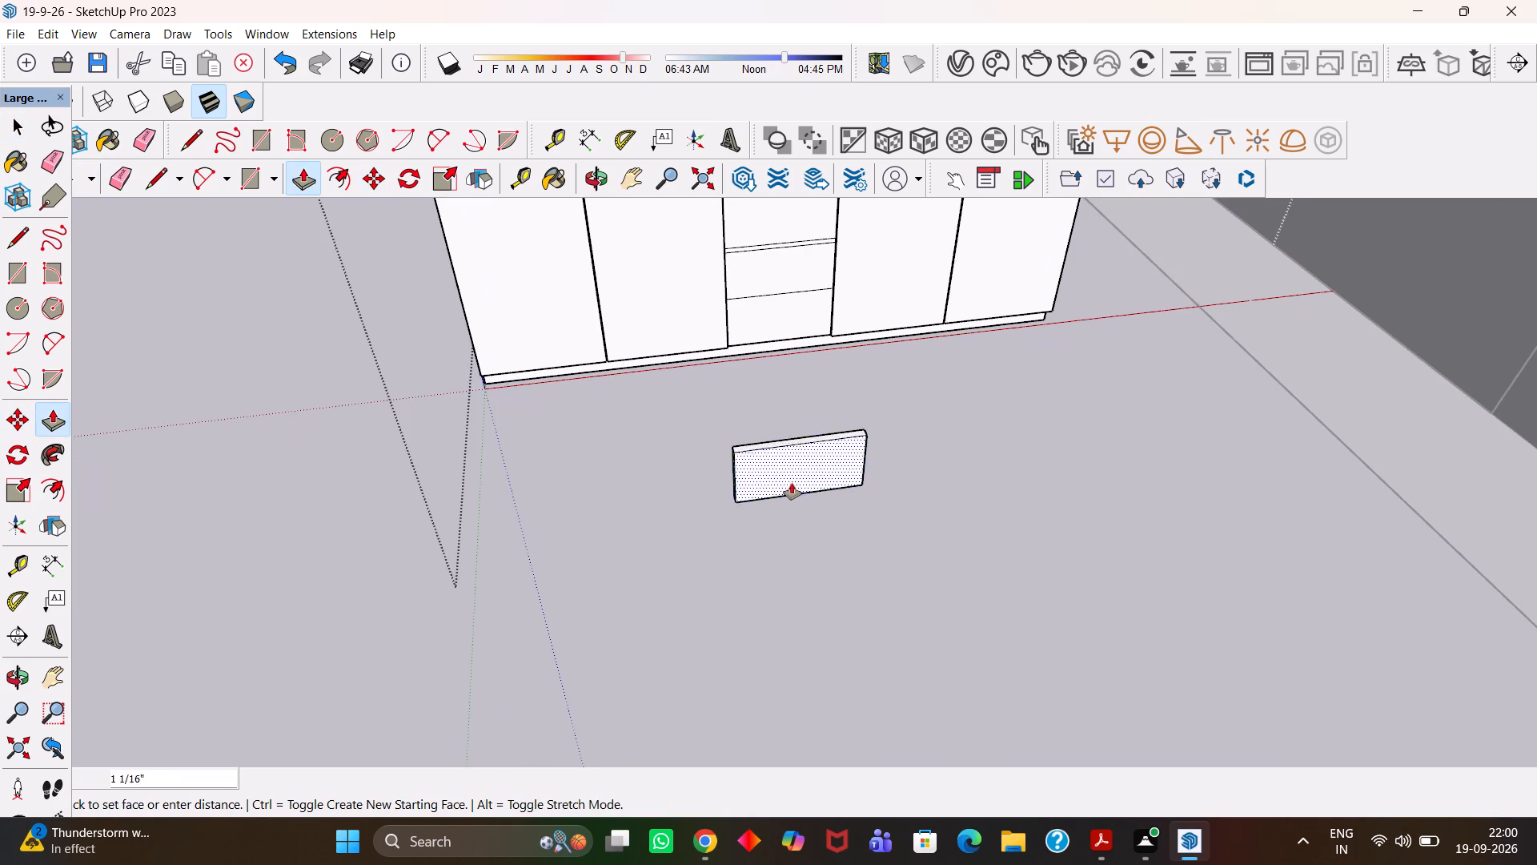
pyautogui.write('18mm')
pyautogui.press('Return')
# Make a group from all the faces and edges of the loose drawer panel.
pyautogui.press('h')
pyautogui.scroll(5, 802, 495)
pyautogui.moveTo(791, 437); pyautogui.dragTo(857, 507)
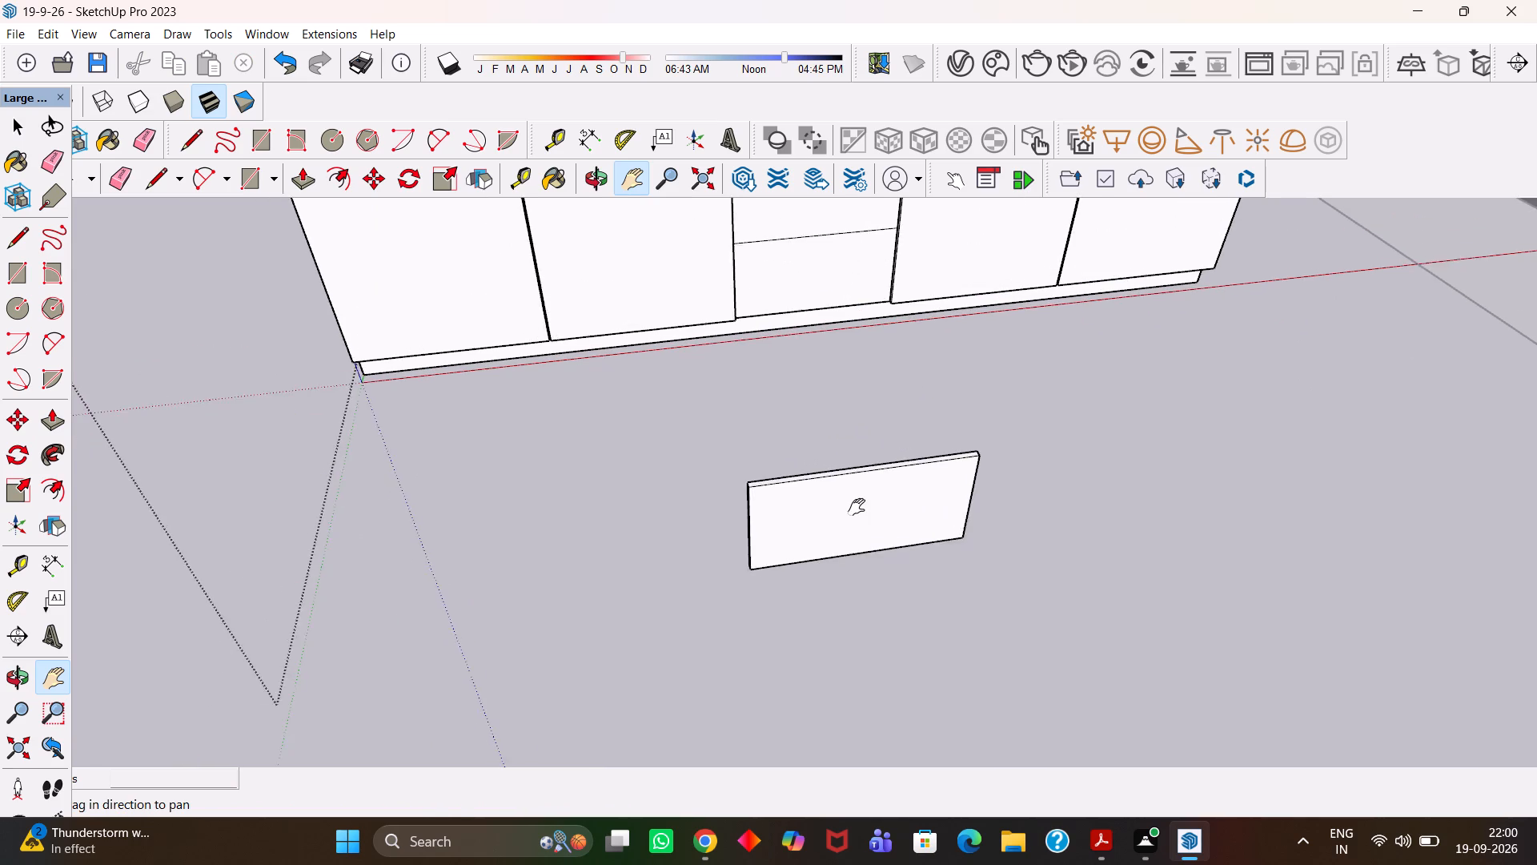
pyautogui.scroll(2, 857, 507)
pyautogui.press('space')
pyautogui.tripleClick(849, 510)
pyautogui.doubleClick(849, 510)
pyautogui.rightClick(849, 510)
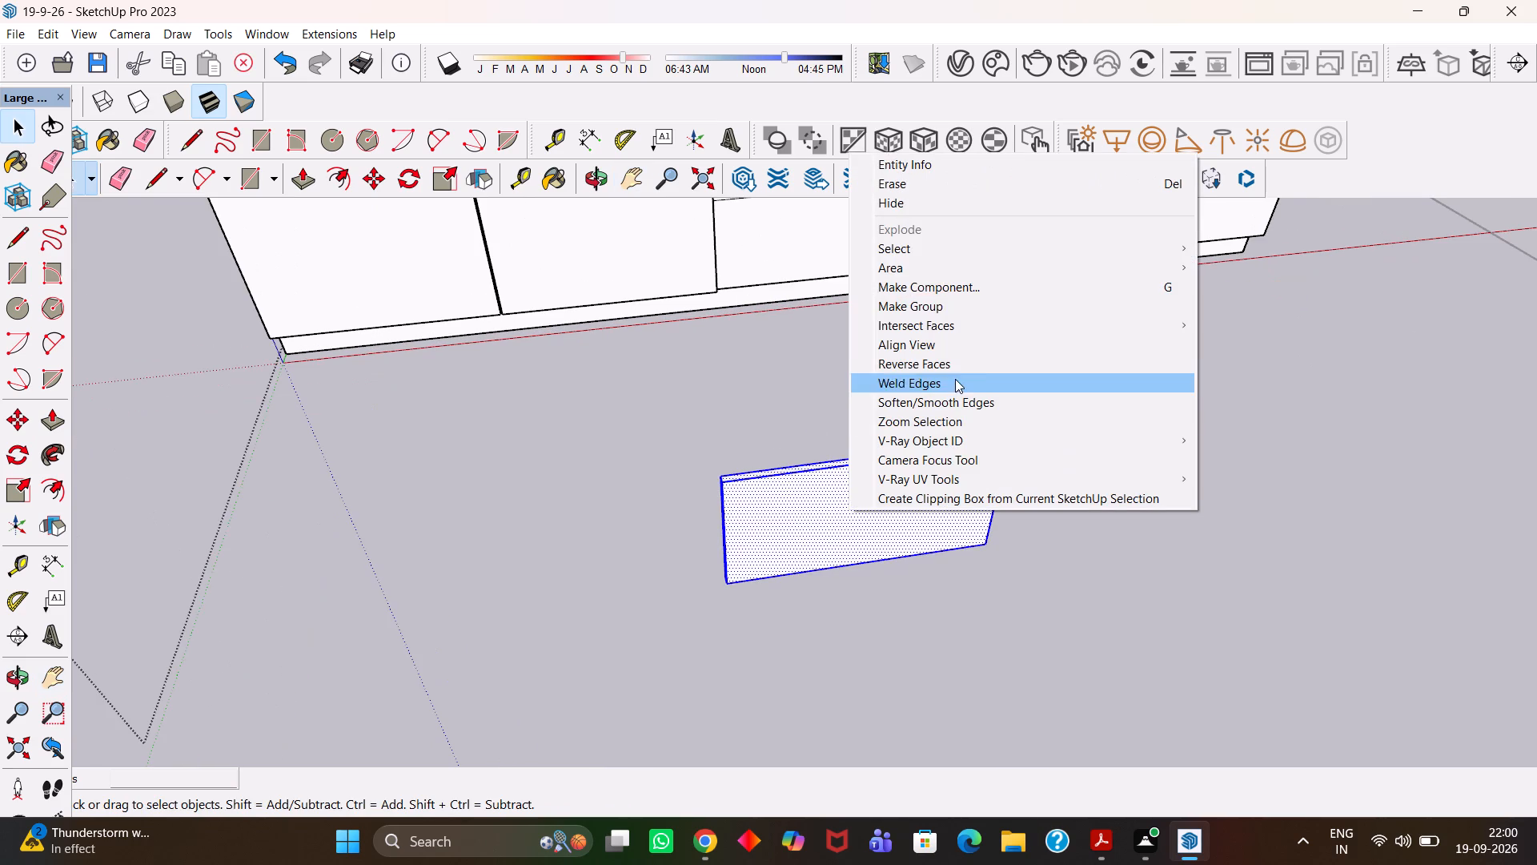
pyautogui.click(941, 309)
pyautogui.scroll(4, 871, 500)
pyautogui.scroll(-9, 871, 500)
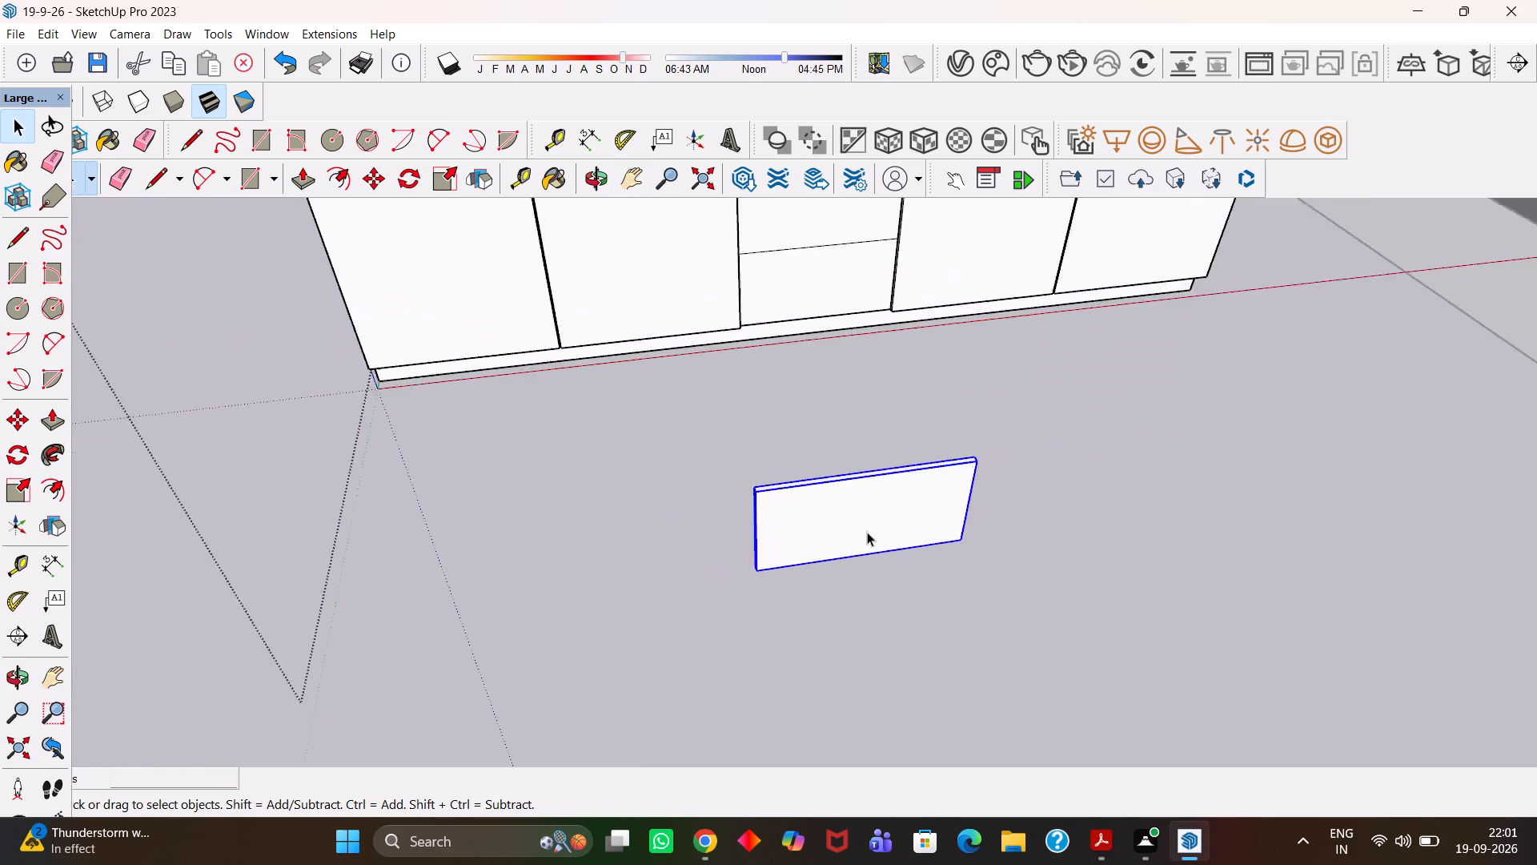
# Move the drawer panel by its upper corner into the central bay's lowest compartment and bring it forward 13/16", flush with the shutters.
pyautogui.scroll(4, 885, 542)
pyautogui.press('m')
pyautogui.click(992, 434)
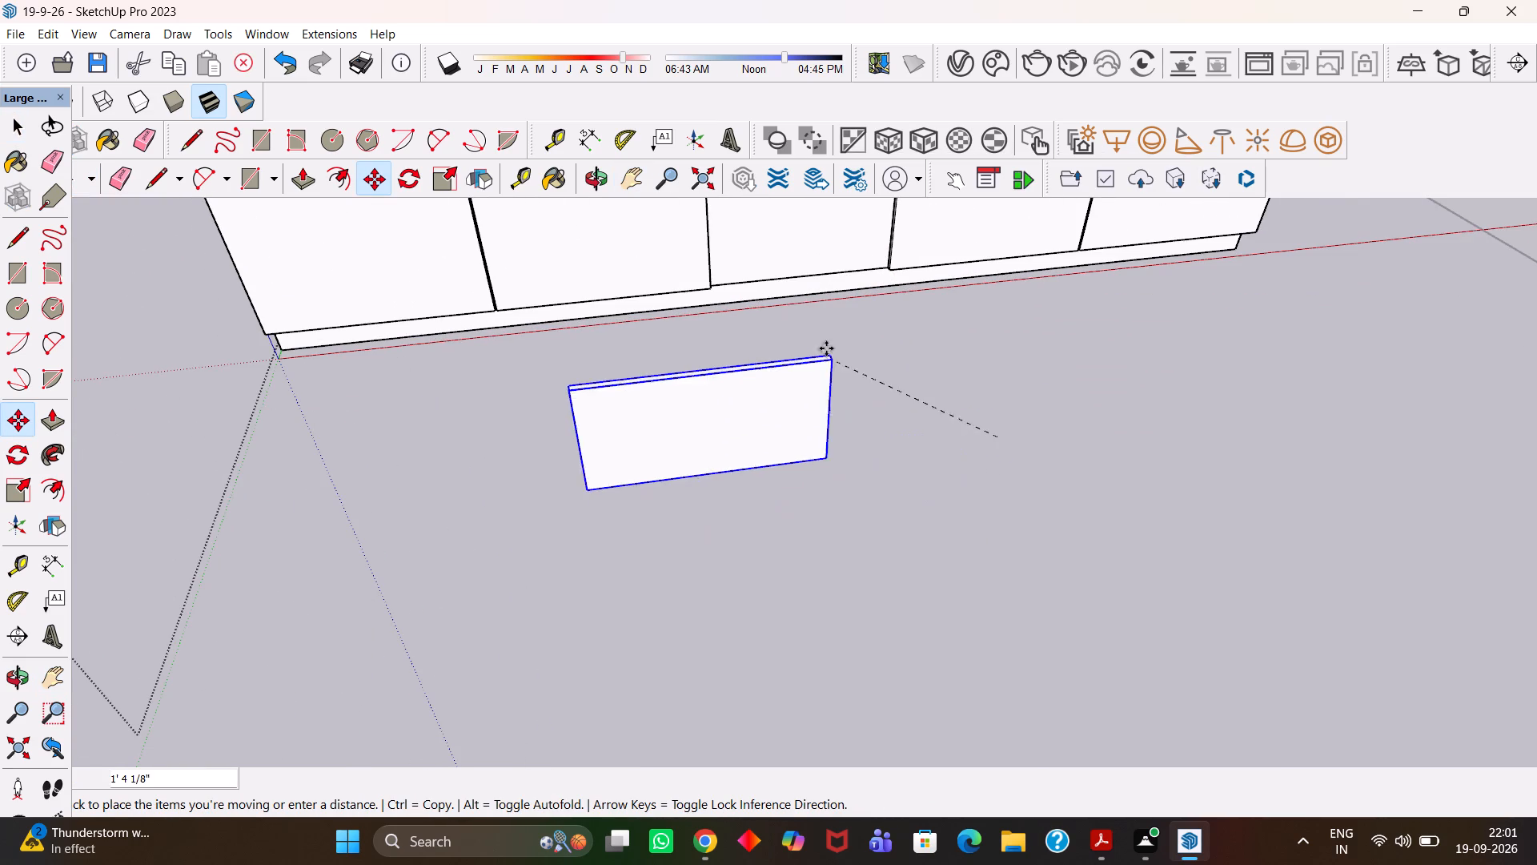
pyautogui.scroll(-4, 819, 335)
pyautogui.press('h')
pyautogui.moveTo(834, 310); pyautogui.dragTo(912, 457)
pyautogui.scroll(9, 937, 406)
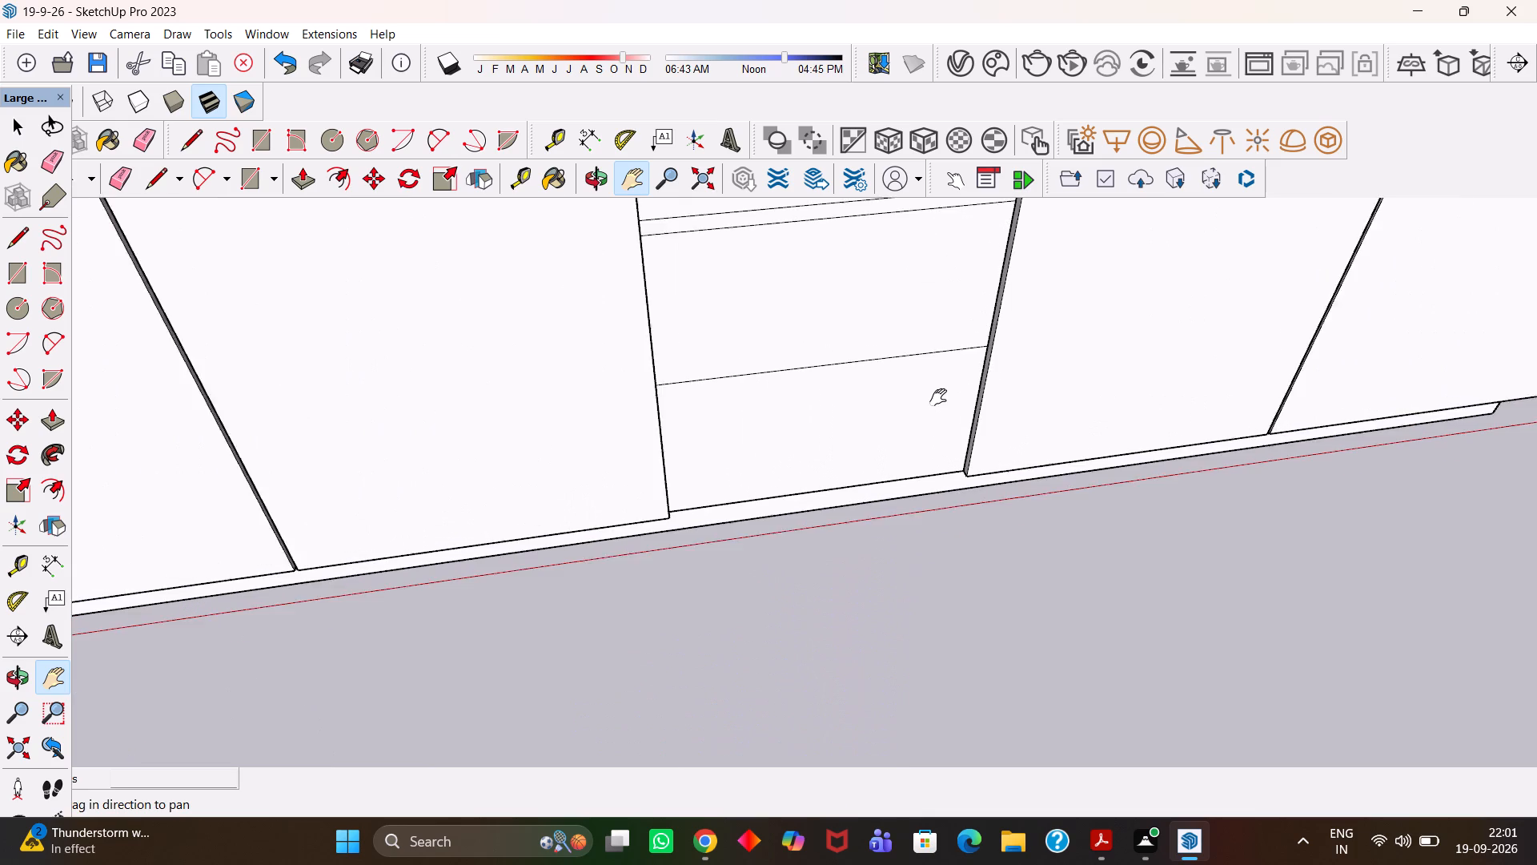
pyautogui.scroll(1, 938, 397)
pyautogui.press('Escape')
pyautogui.click(992, 340)
pyautogui.scroll(5, 1007, 340)
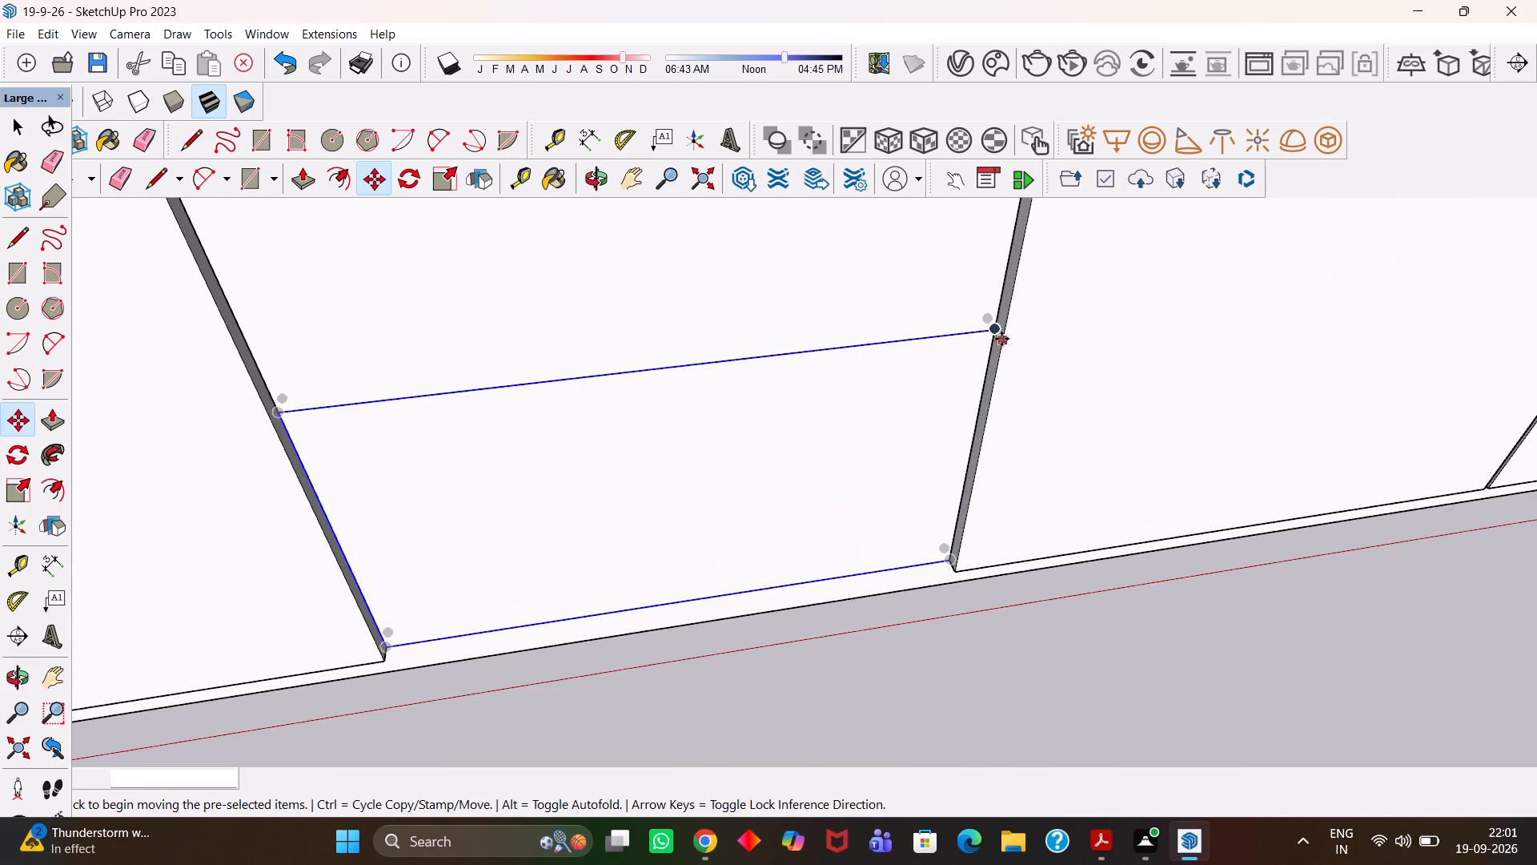
pyautogui.click(996, 338)
pyautogui.click(1001, 344)
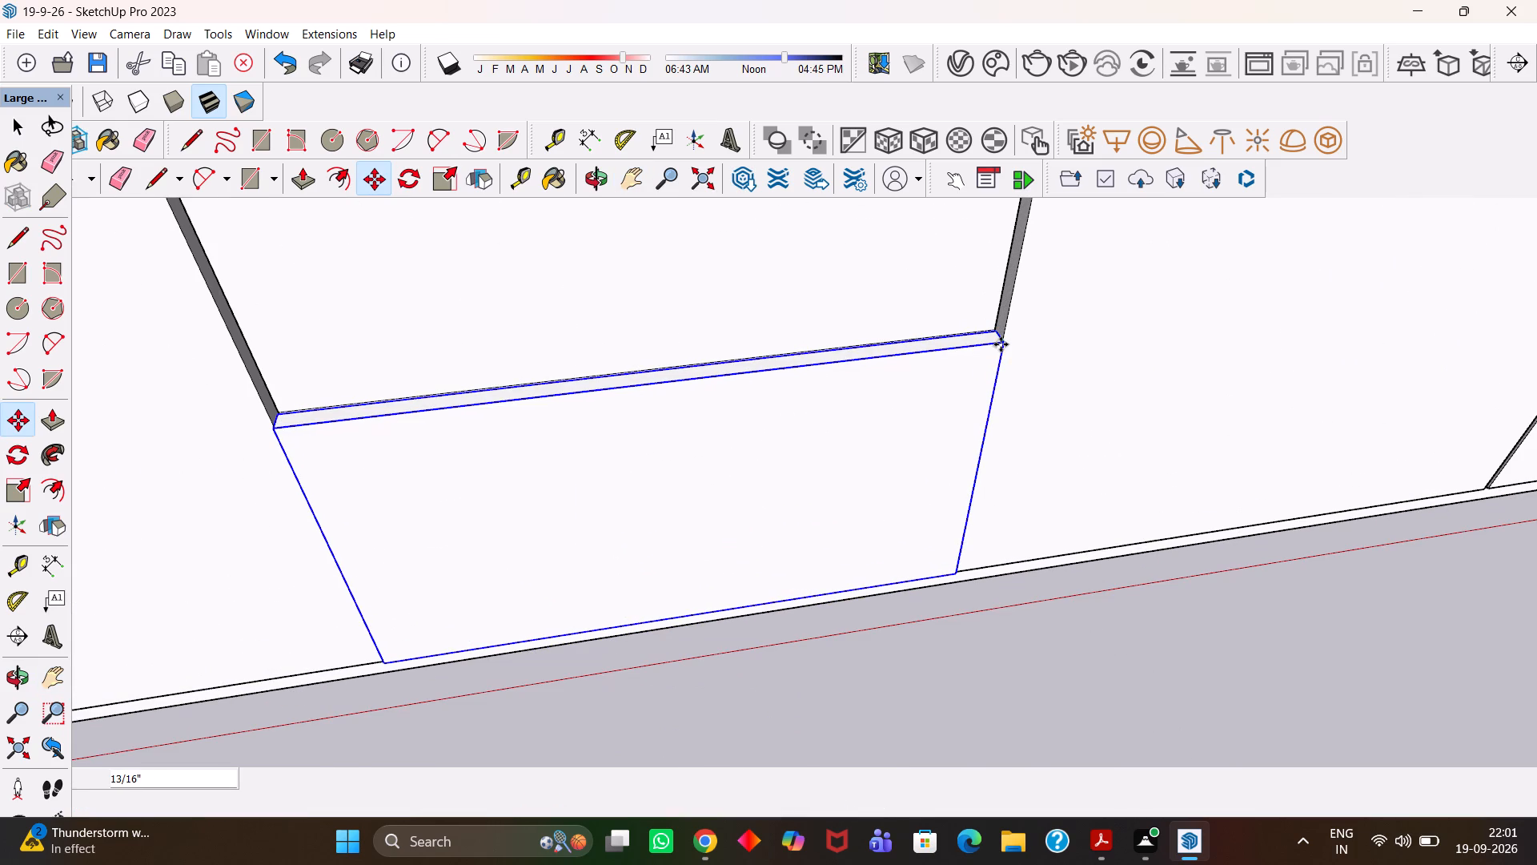
# Shift the drawer panel about 1/8" so its lower corner meets the adjacent shutter's bottom edge.
pyautogui.scroll(4, 997, 358)
pyautogui.moveTo(1013, 376); pyautogui.dragTo(923, 276, button='middle')
pyautogui.scroll(1, 913, 279)
pyautogui.scroll(-6, 932, 300)
pyautogui.press('h')
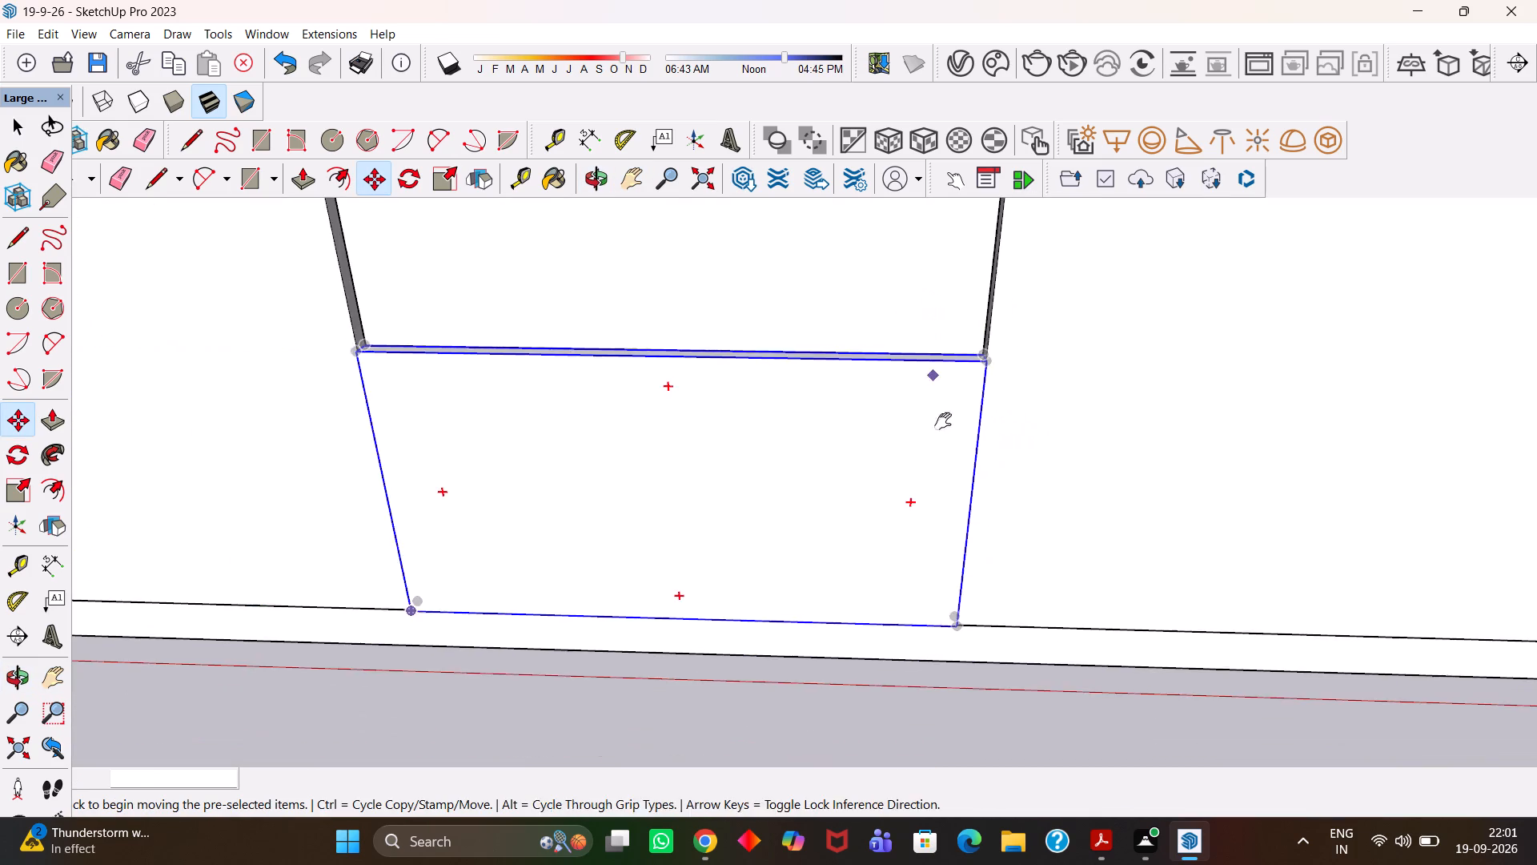
pyautogui.moveTo(906, 445); pyautogui.dragTo(999, 316)
pyautogui.scroll(2, 1012, 440)
pyautogui.moveTo(1044, 485); pyautogui.dragTo(980, 344, button='middle')
pyautogui.press('h')
pyautogui.scroll(4, 1082, 539)
pyautogui.moveTo(1025, 561); pyautogui.dragTo(1021, 429, button='middle')
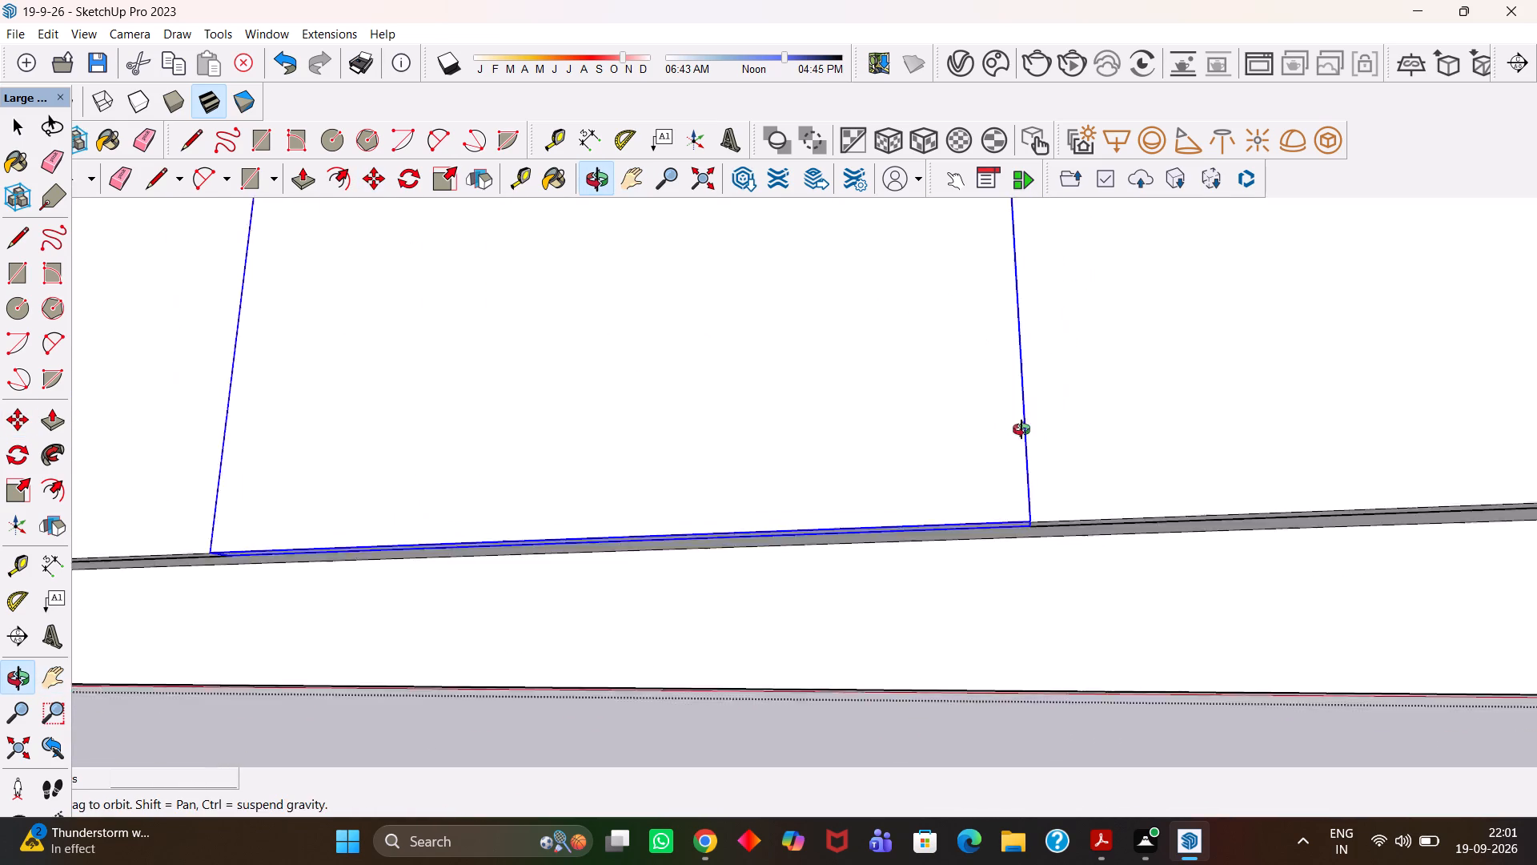
pyautogui.moveTo(1021, 429); pyautogui.dragTo(1040, 402, button='middle')
pyautogui.scroll(1, 1038, 403)
pyautogui.scroll(17, 1017, 487)
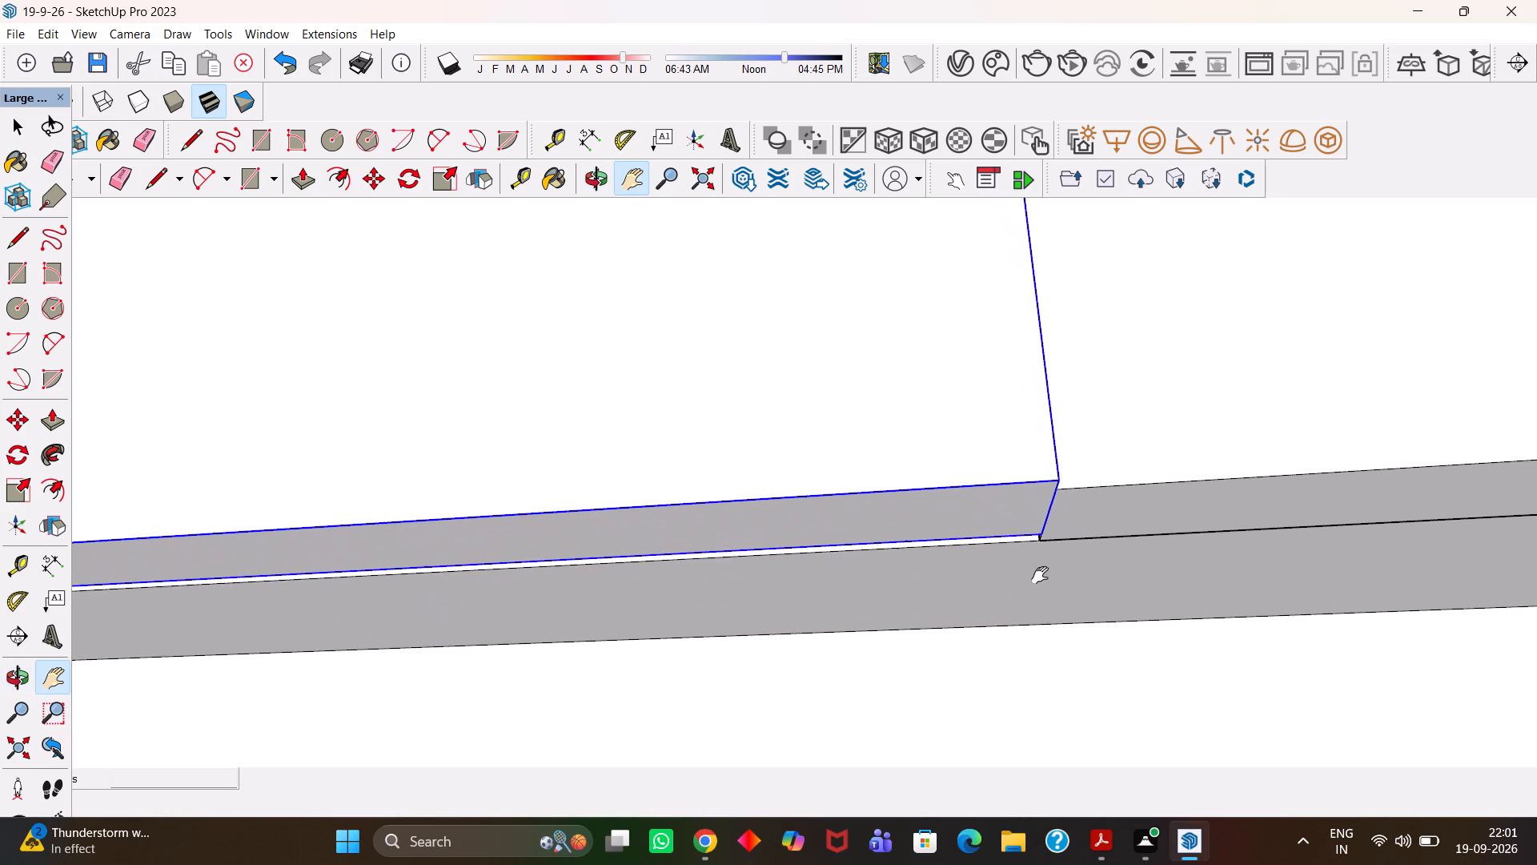
pyautogui.scroll(4, 1040, 575)
pyautogui.press('m')
pyautogui.click(1041, 505)
pyautogui.click(1032, 524)
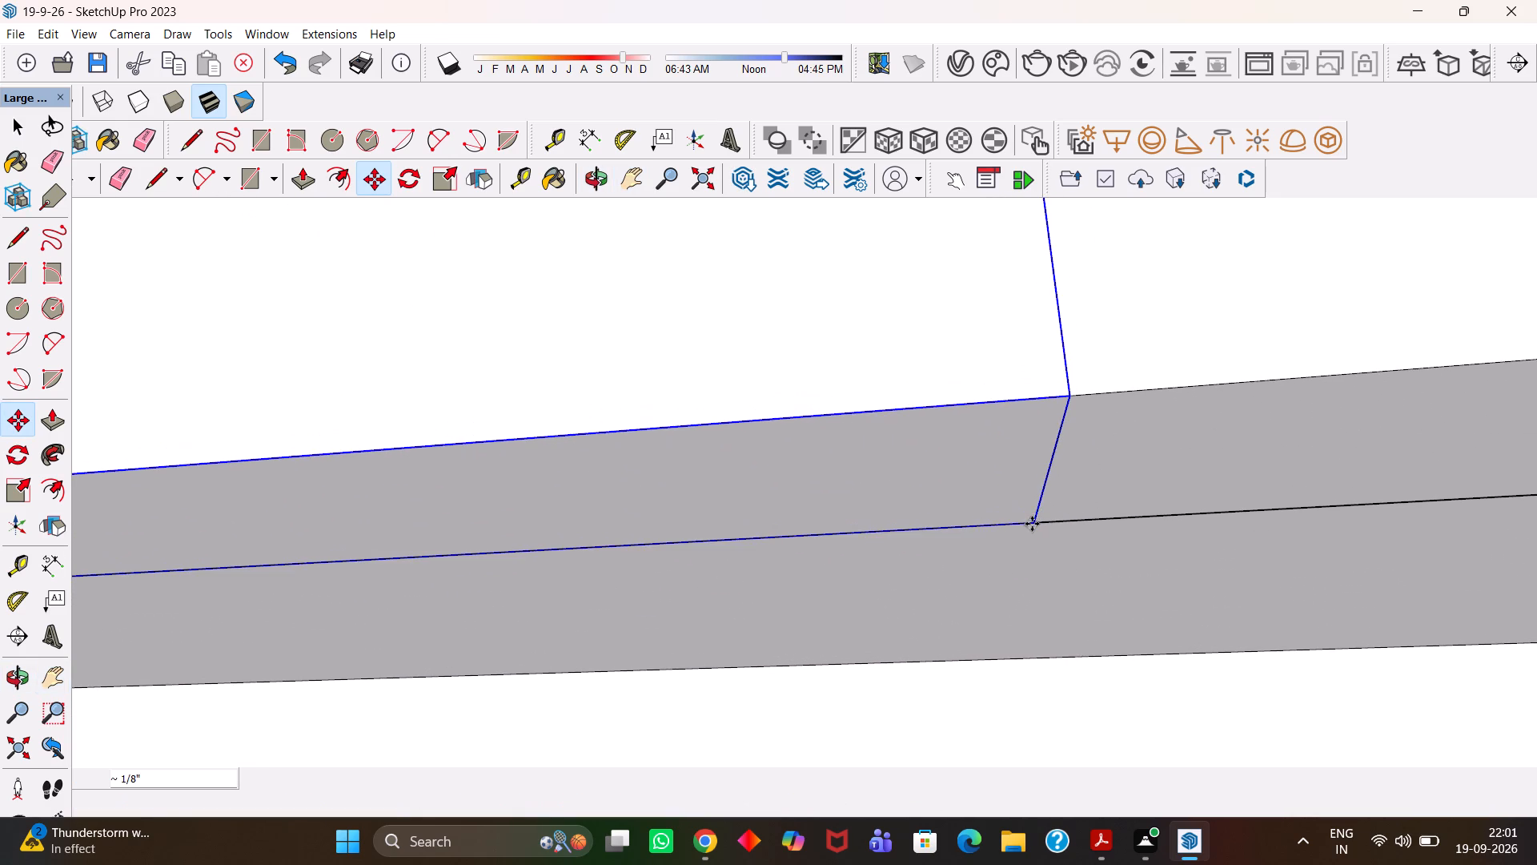
# Copy the drawer panel about 1' upward, setting its lower corner on the upper corner of the first panel.
pyautogui.scroll(-15, 1028, 526)
pyautogui.press('h')
pyautogui.scroll(-8, 846, 441)
pyautogui.moveTo(699, 368); pyautogui.dragTo(725, 509, button='middle')
pyautogui.scroll(-5, 724, 506)
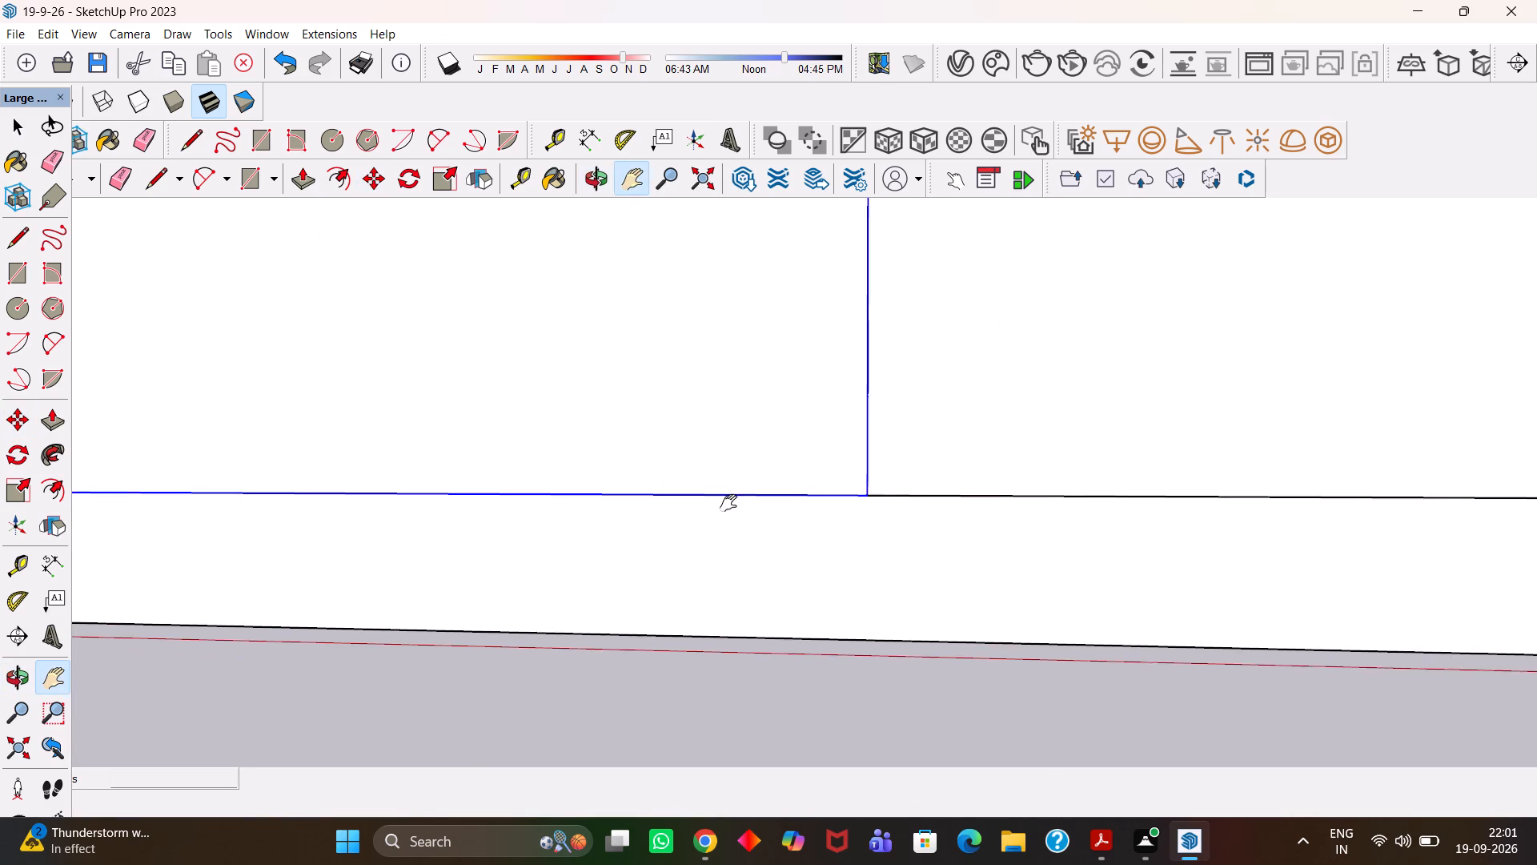
pyautogui.scroll(-2, 728, 503)
pyautogui.press('h')
pyautogui.moveTo(642, 381); pyautogui.dragTo(827, 547)
pyautogui.scroll(-5, 841, 533)
pyautogui.moveTo(833, 571); pyautogui.dragTo(889, 637, button='middle')
pyautogui.moveTo(900, 541); pyautogui.dragTo(920, 666, button='middle')
pyautogui.moveTo(934, 611); pyautogui.dragTo(888, 520)
pyautogui.moveTo(856, 544); pyautogui.dragTo(896, 615, button='middle')
pyautogui.scroll(1, 888, 609)
pyautogui.press('m')
pyautogui.scroll(3, 1011, 631)
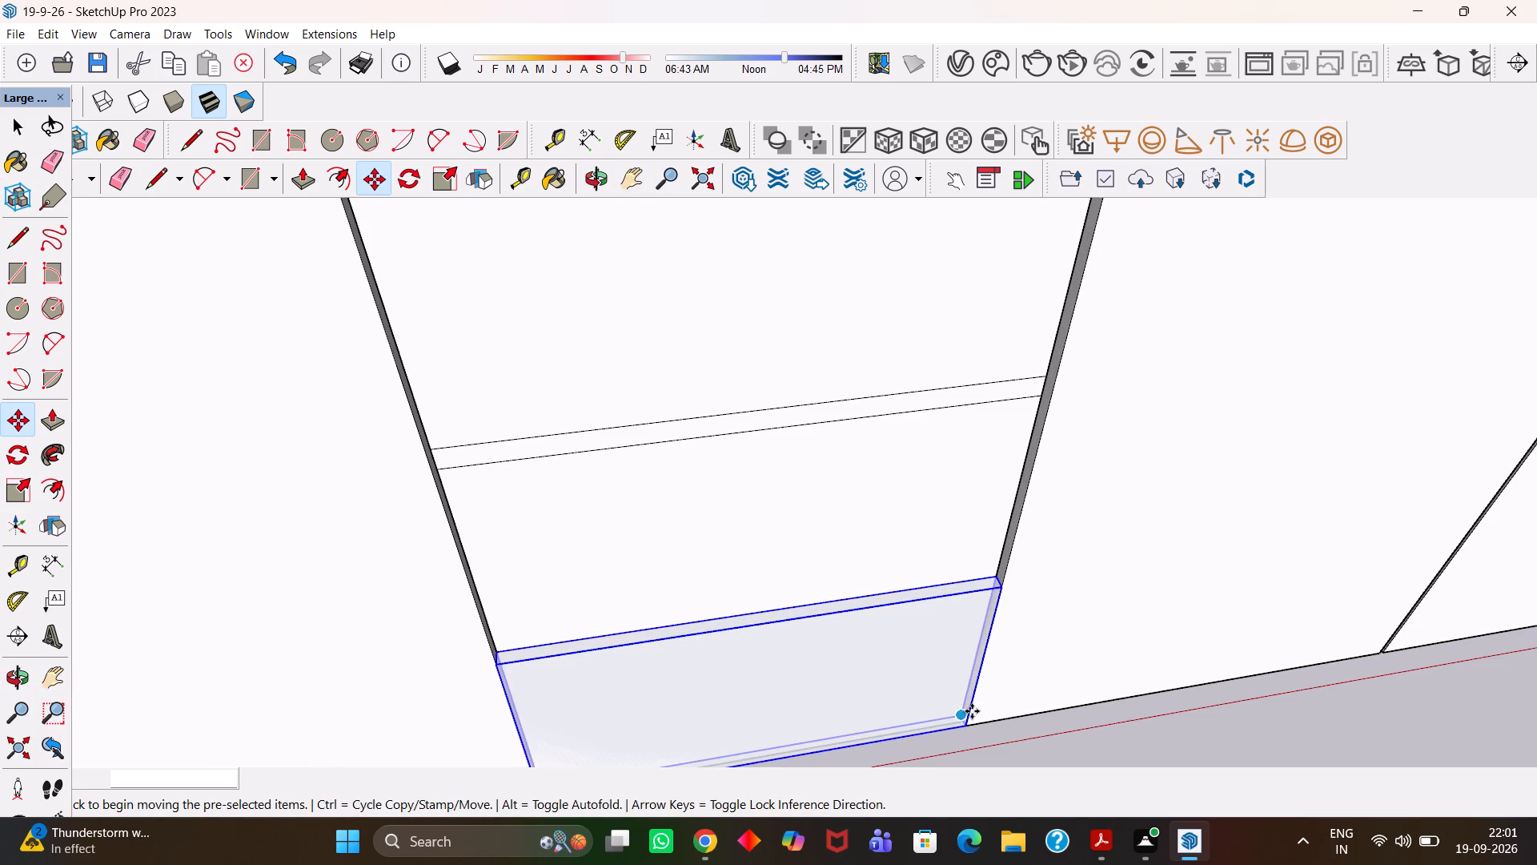
pyautogui.click(972, 711)
pyautogui.click(992, 574)
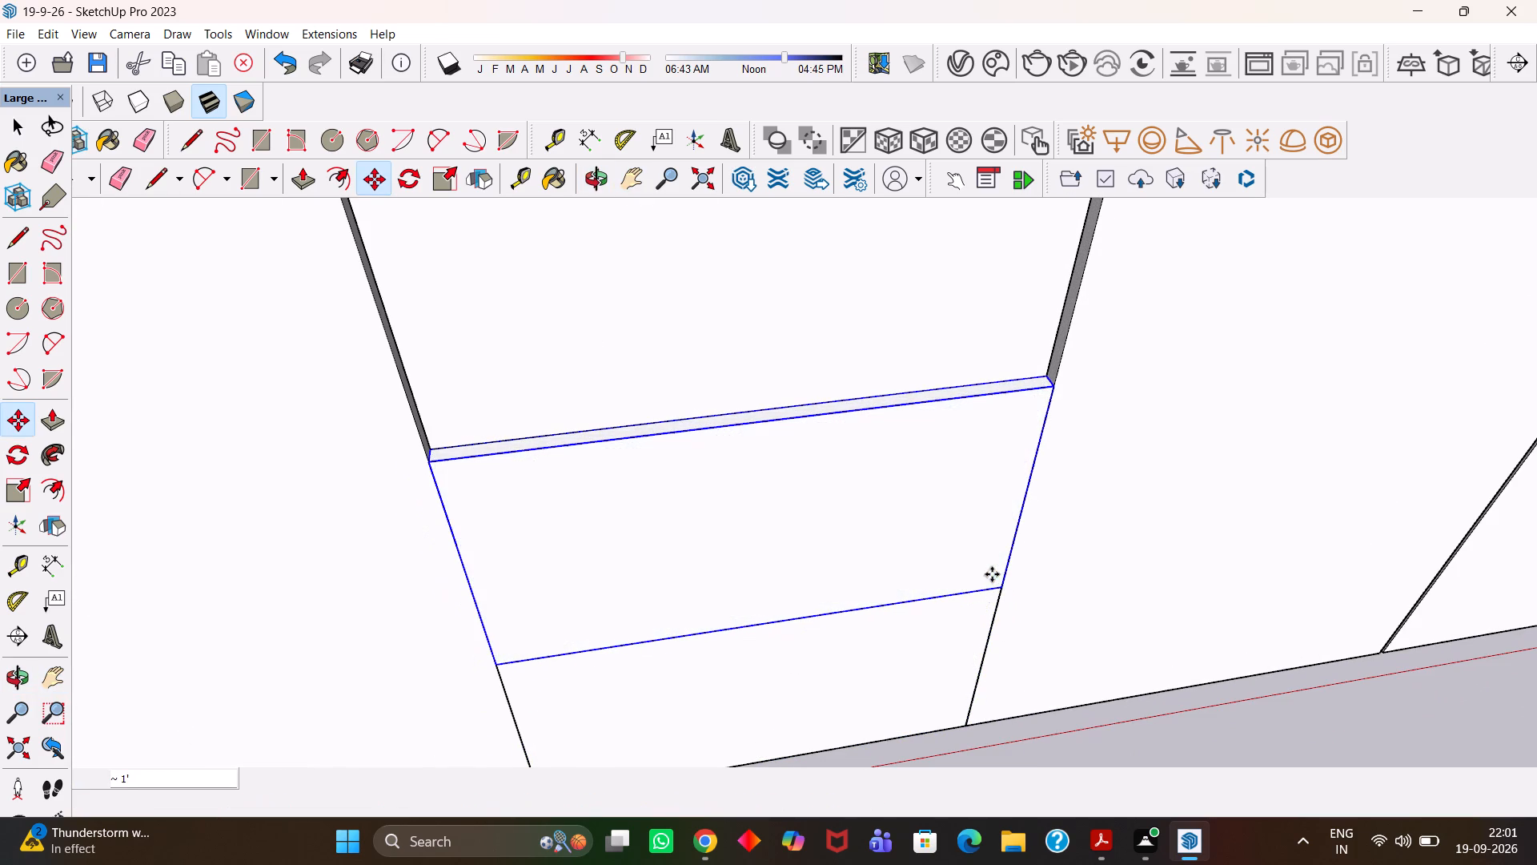
# Inside the upper drawer panel's group, push its top face down about 1" and leave the group's editing mode.
pyautogui.scroll(-10, 939, 563)
pyautogui.press('h')
pyautogui.moveTo(891, 579); pyautogui.dragTo(829, 465, button='middle')
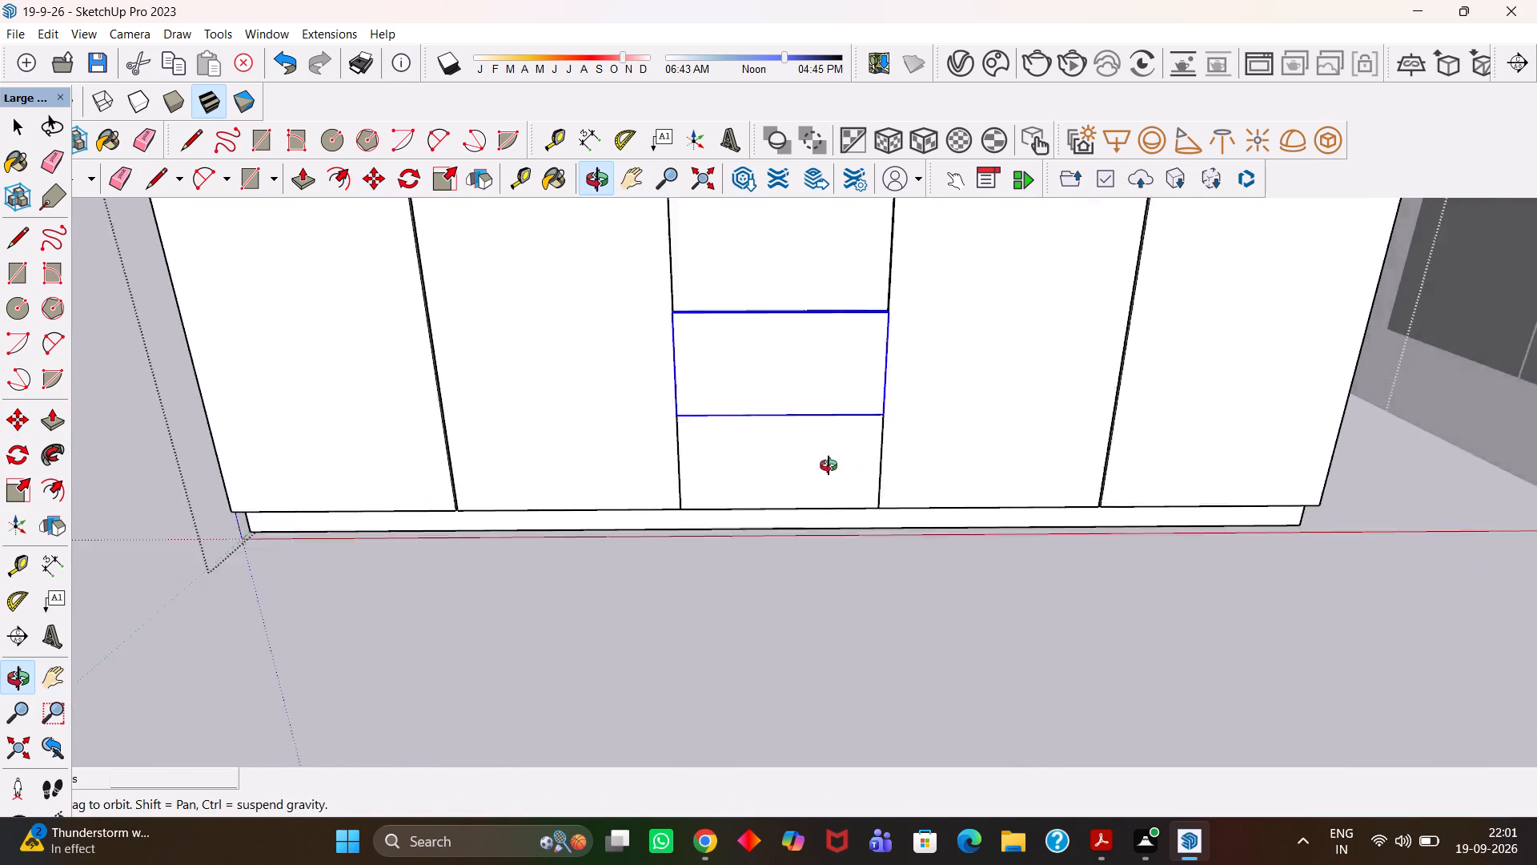
pyautogui.moveTo(829, 465); pyautogui.dragTo(909, 549, button='middle')
pyautogui.scroll(7, 901, 493)
pyautogui.press('h')
pyautogui.moveTo(897, 455); pyautogui.dragTo(889, 477)
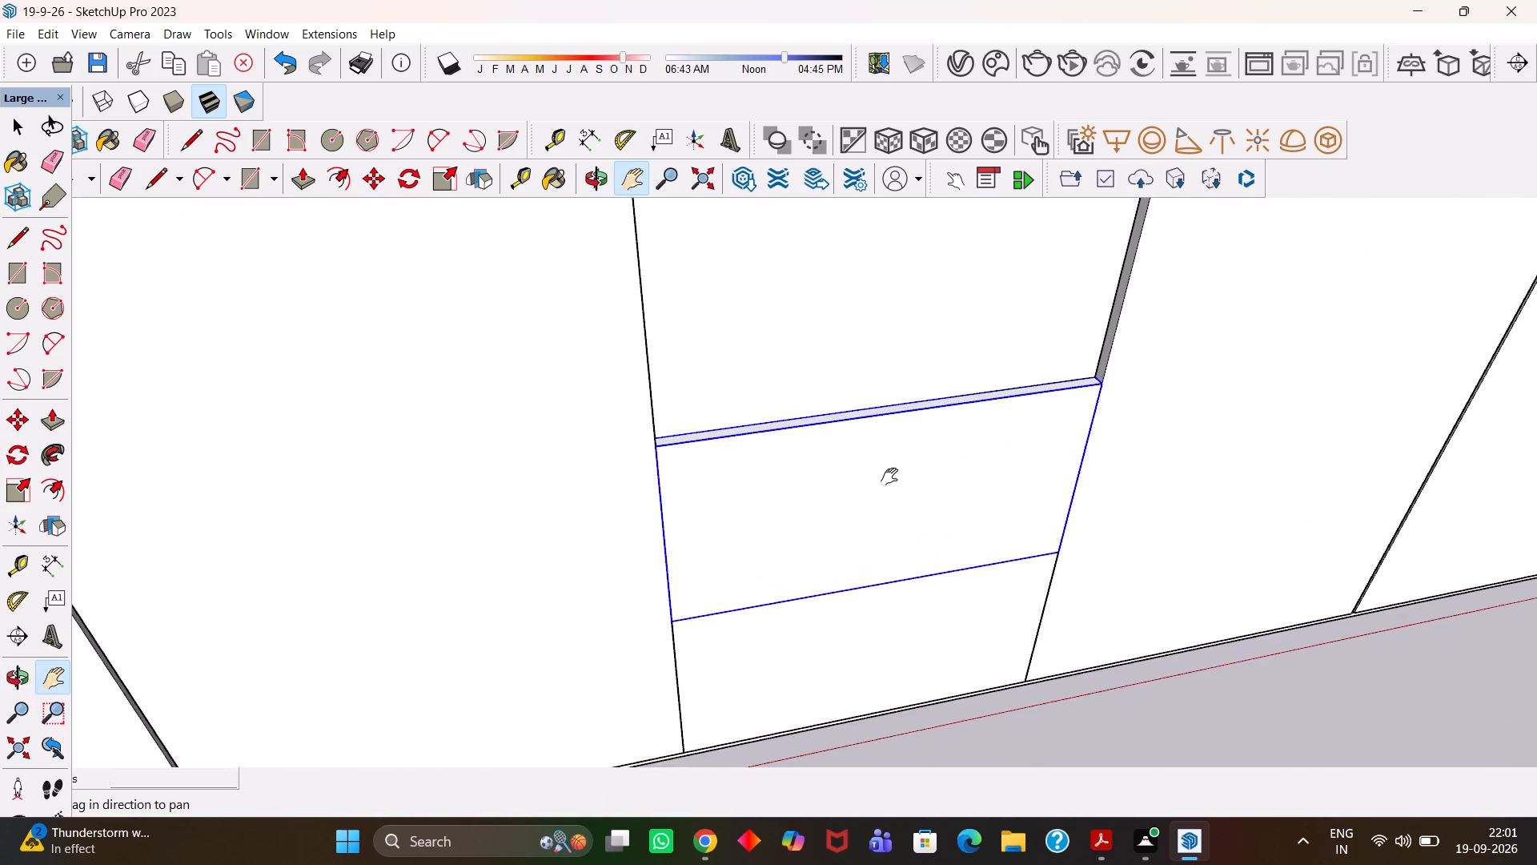
pyautogui.moveTo(889, 477); pyautogui.dragTo(885, 504)
pyautogui.scroll(6, 867, 477)
pyautogui.press('space')
pyautogui.doubleClick(856, 443)
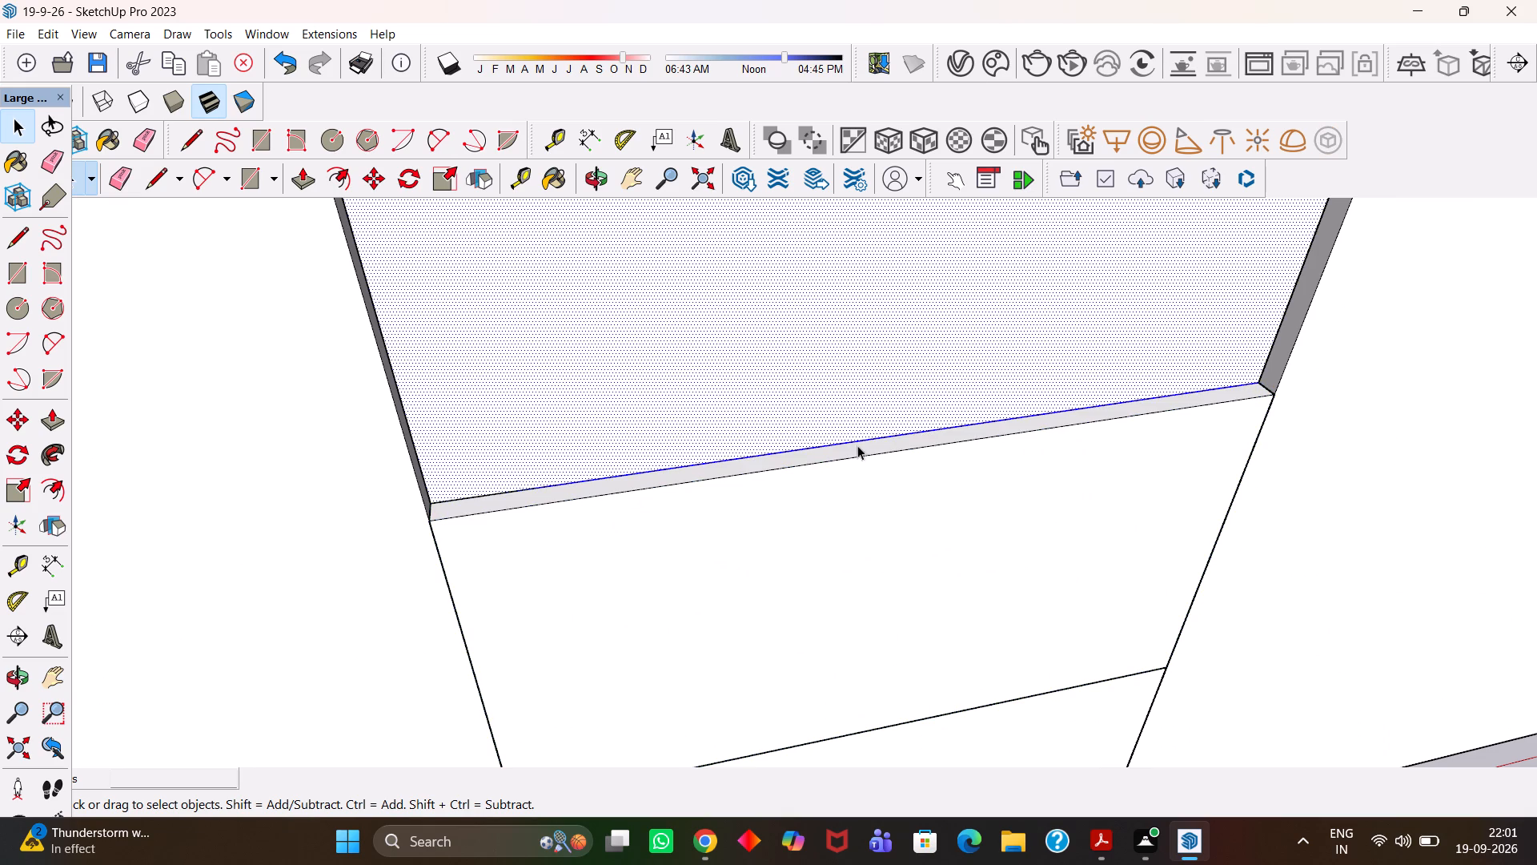
pyautogui.click(857, 449)
pyautogui.doubleClick(857, 449)
pyautogui.click(857, 449)
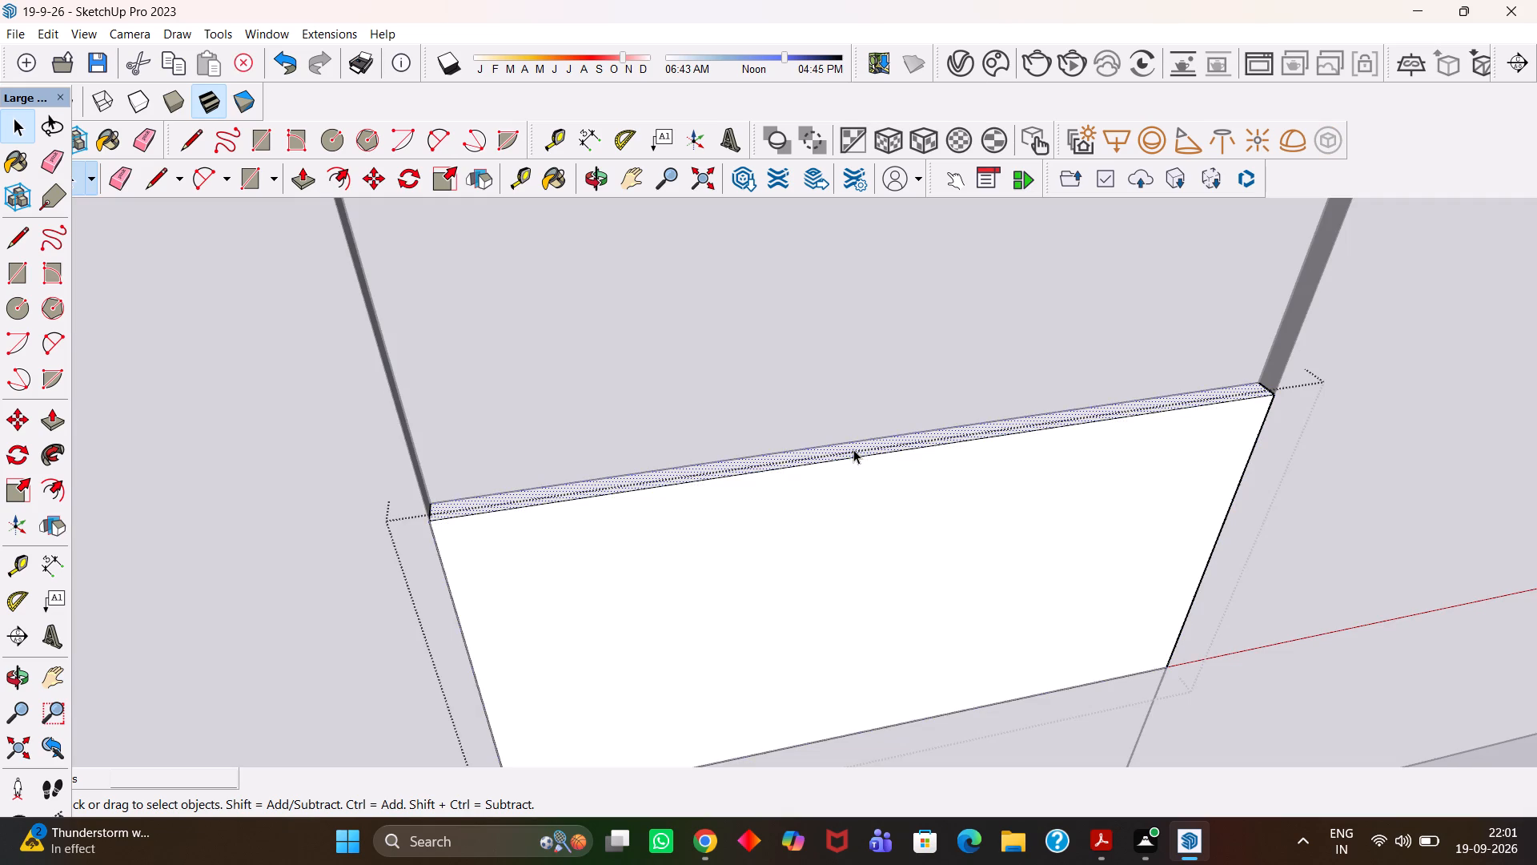
pyautogui.press('p')
pyautogui.click(853, 449)
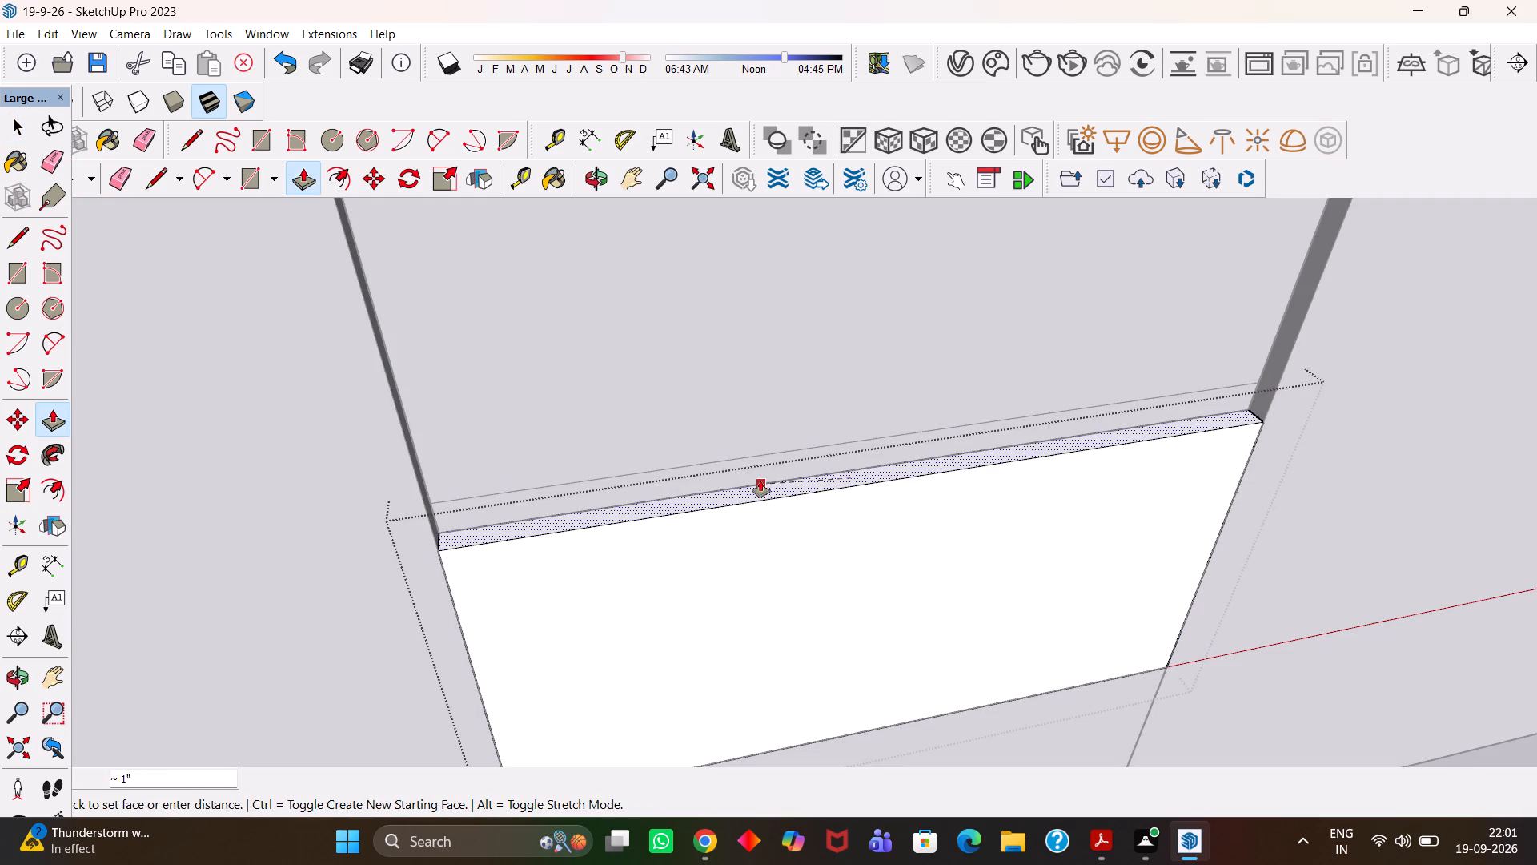
pyautogui.click(760, 481)
pyautogui.scroll(-16, 760, 481)
pyautogui.press('h')
pyautogui.scroll(1, 814, 514)
pyautogui.moveTo(801, 517); pyautogui.dragTo(751, 524, button='middle')
pyautogui.scroll(-3, 751, 524)
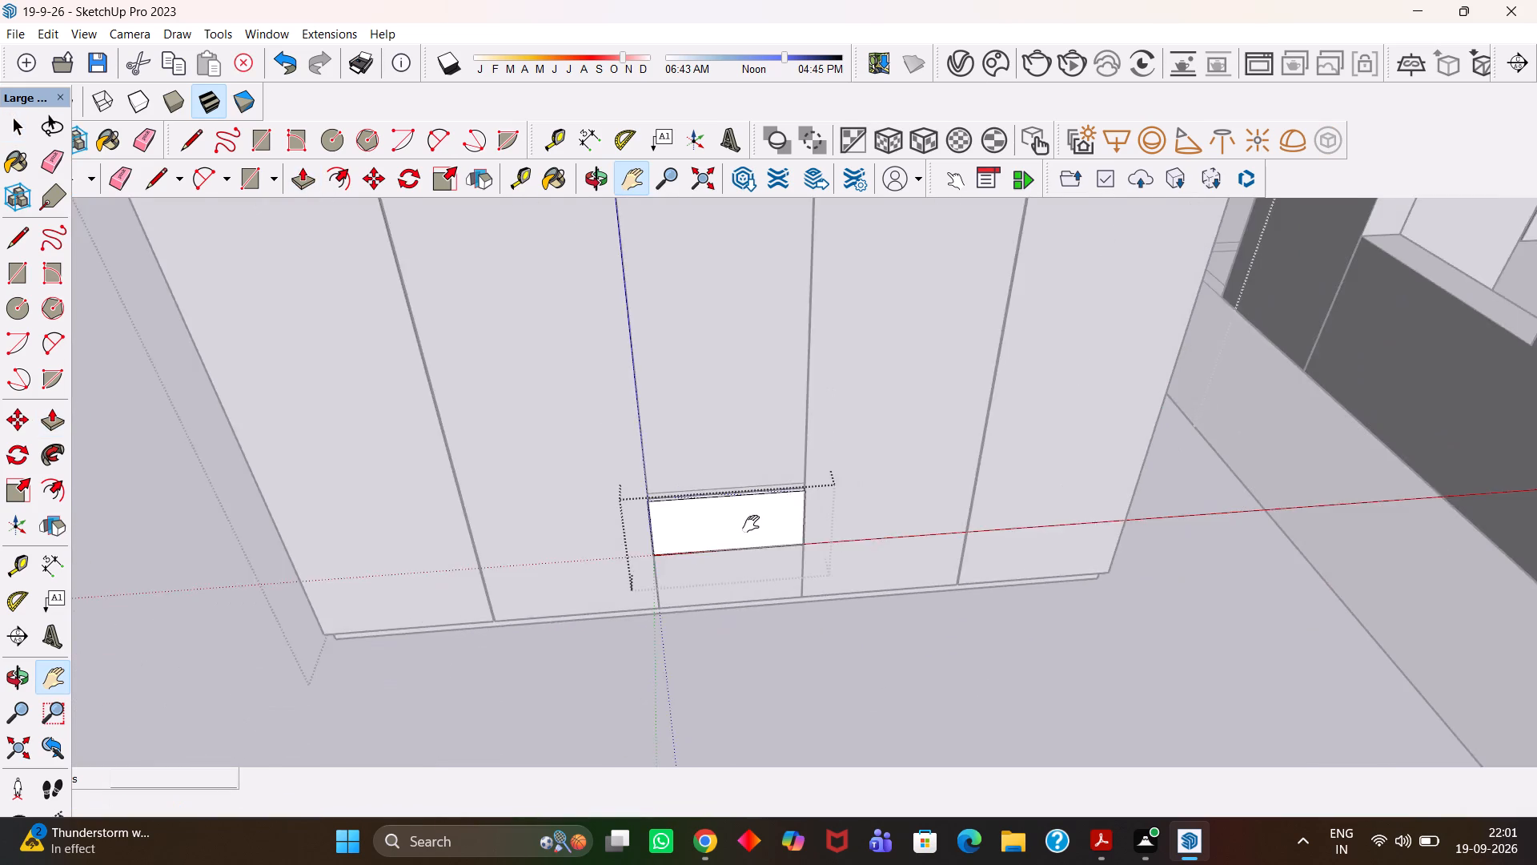
pyautogui.scroll(-3, 751, 524)
pyautogui.moveTo(726, 553); pyautogui.dragTo(753, 489)
pyautogui.press('space')
pyautogui.click(856, 614)
# Offset the tall face above the drawers in the wardrobe's central bay 18 mm inward.
pyautogui.scroll(1, 759, 473)
pyautogui.scroll(-3, 756, 478)
pyautogui.scroll(2, 756, 492)
pyautogui.moveTo(756, 492); pyautogui.dragTo(759, 447, button='middle')
pyautogui.press('h')
pyautogui.moveTo(773, 407); pyautogui.dragTo(784, 594)
pyautogui.scroll(-4, 793, 616)
pyautogui.scroll(2, 784, 619)
pyautogui.moveTo(783, 619); pyautogui.dragTo(760, 606, button='middle')
pyautogui.press('space')
pyautogui.doubleClick(774, 484)
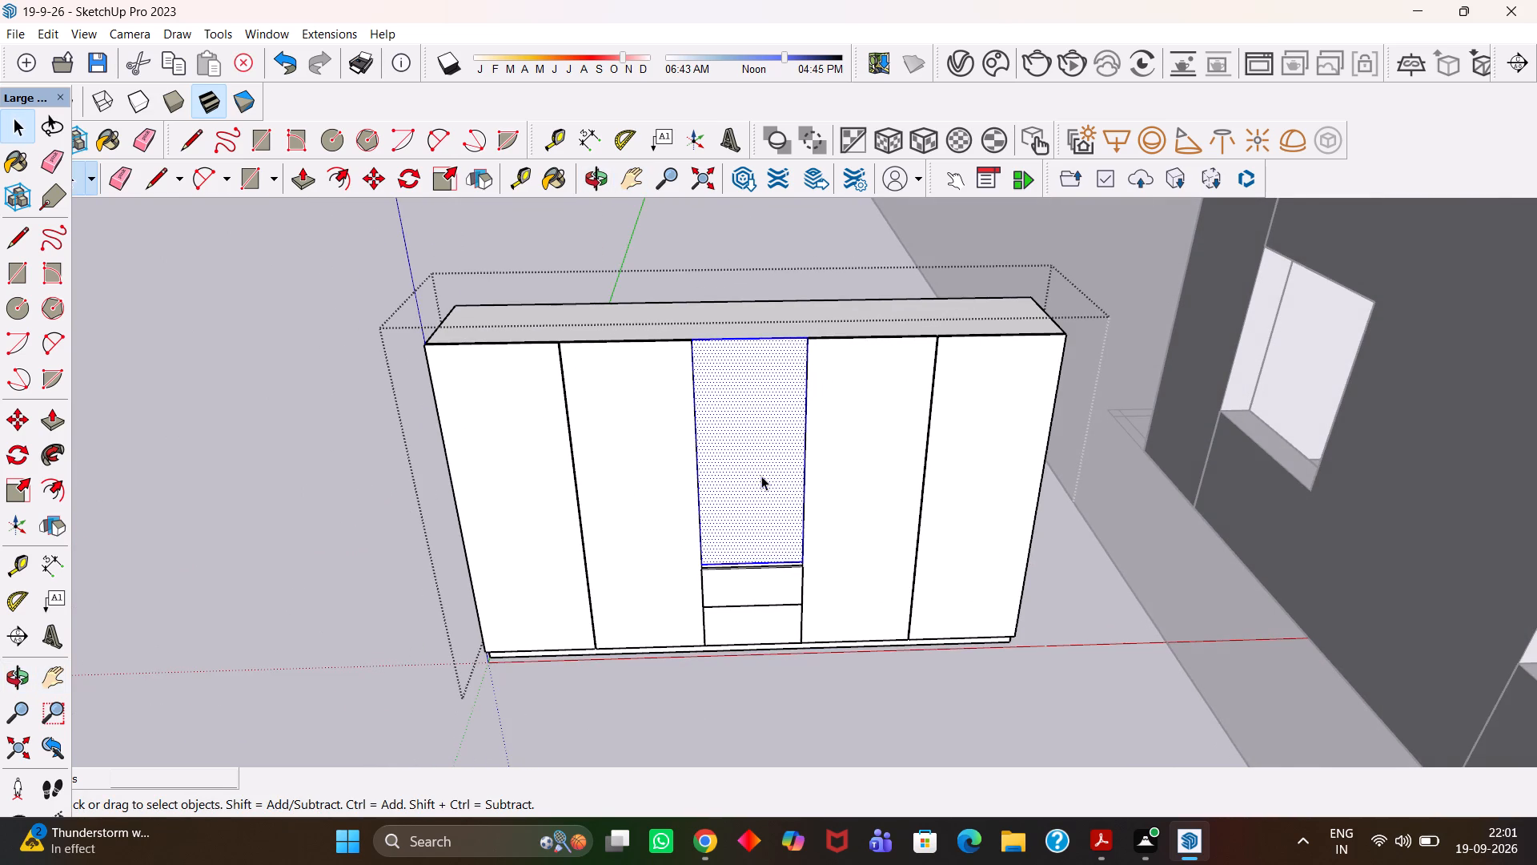
pyautogui.click(761, 476)
pyautogui.scroll(4, 723, 476)
pyautogui.press('f')
pyautogui.click(719, 461)
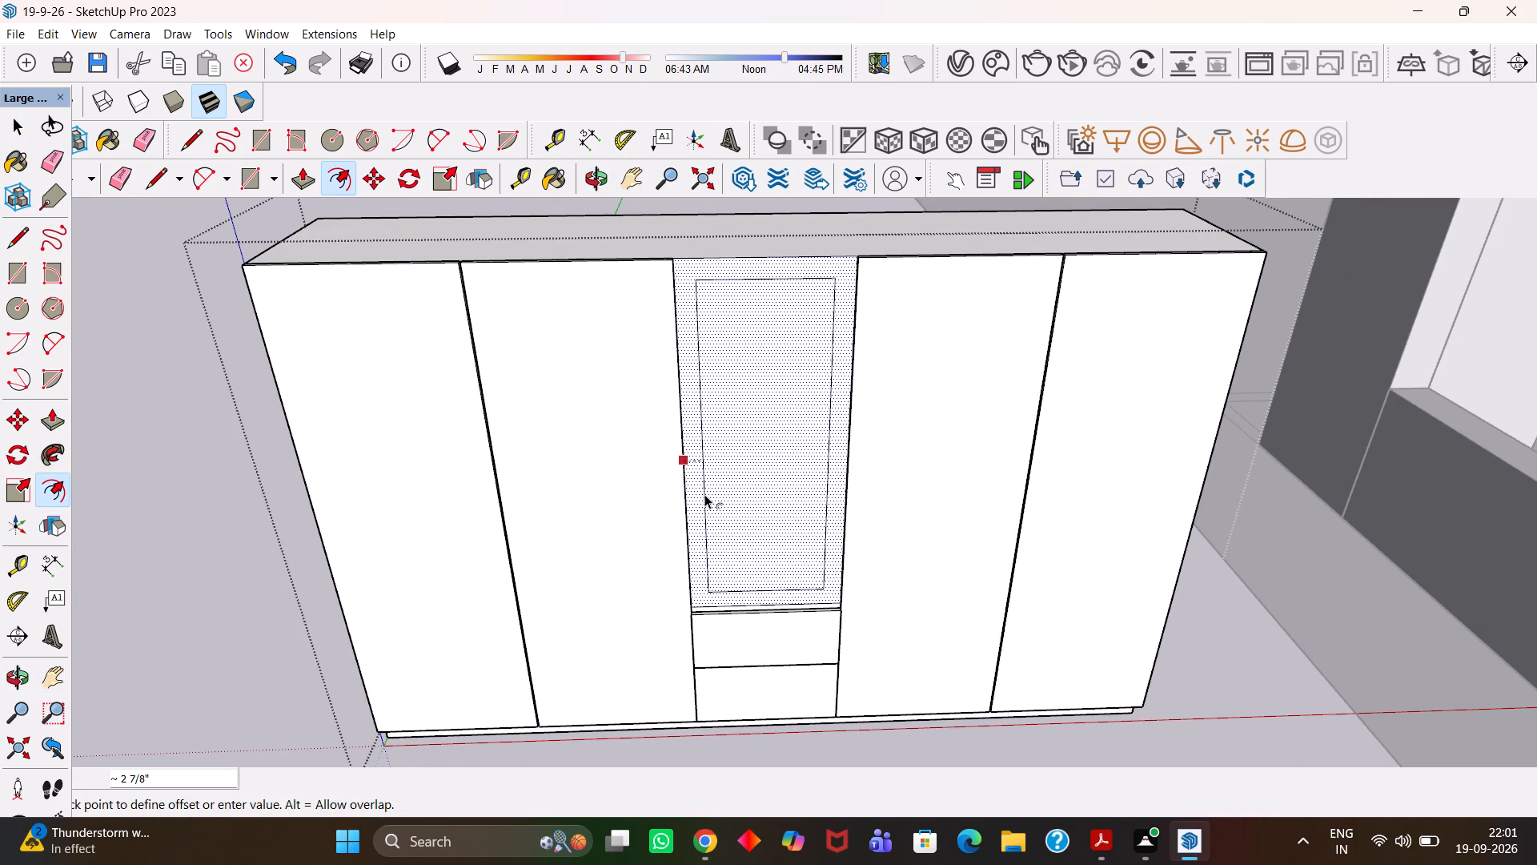
pyautogui.write('18mm')
pyautogui.press('Return')
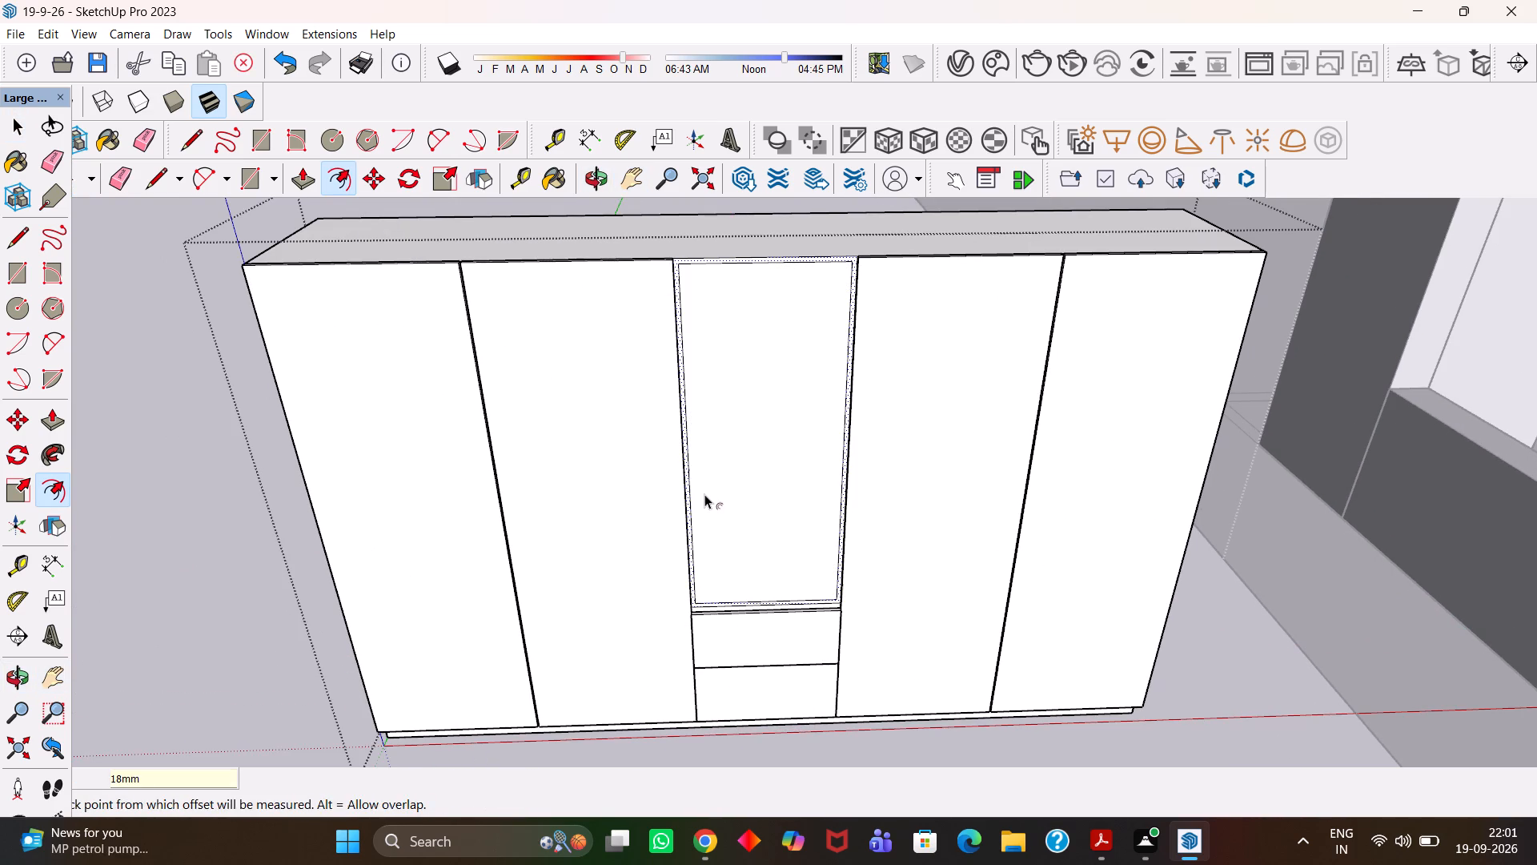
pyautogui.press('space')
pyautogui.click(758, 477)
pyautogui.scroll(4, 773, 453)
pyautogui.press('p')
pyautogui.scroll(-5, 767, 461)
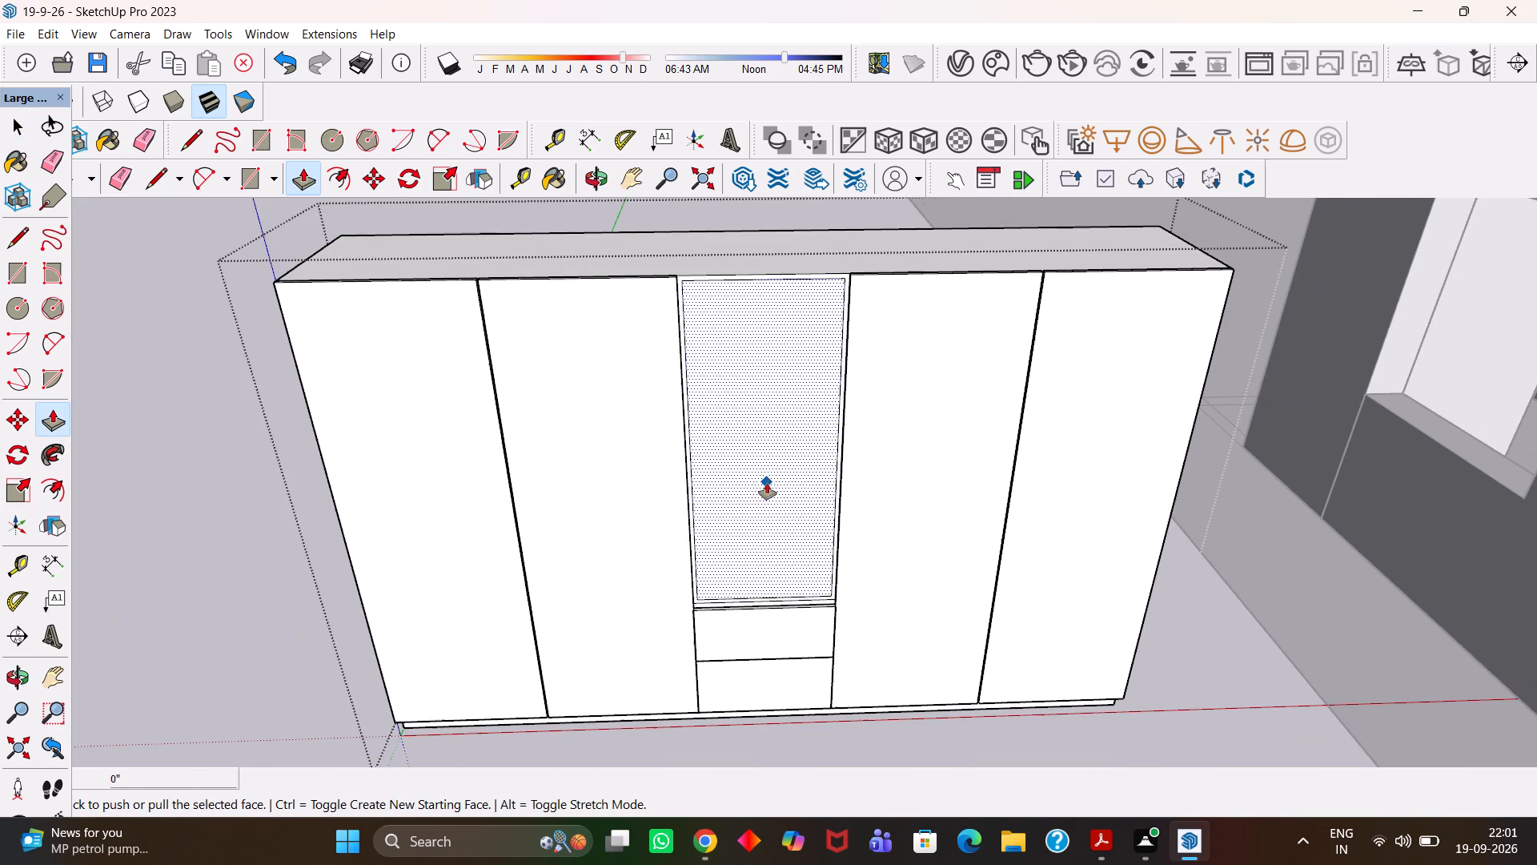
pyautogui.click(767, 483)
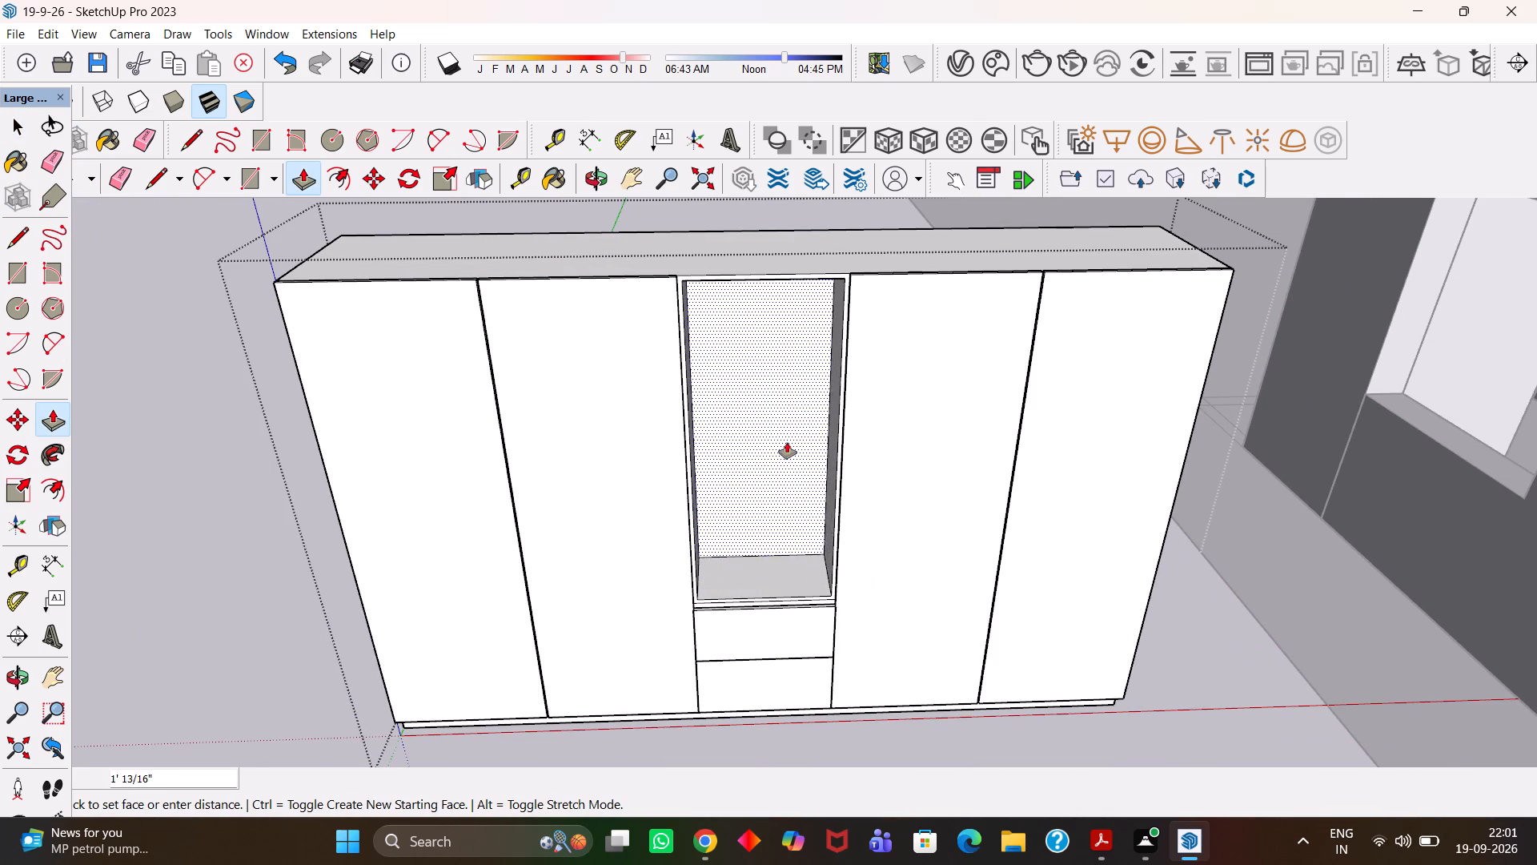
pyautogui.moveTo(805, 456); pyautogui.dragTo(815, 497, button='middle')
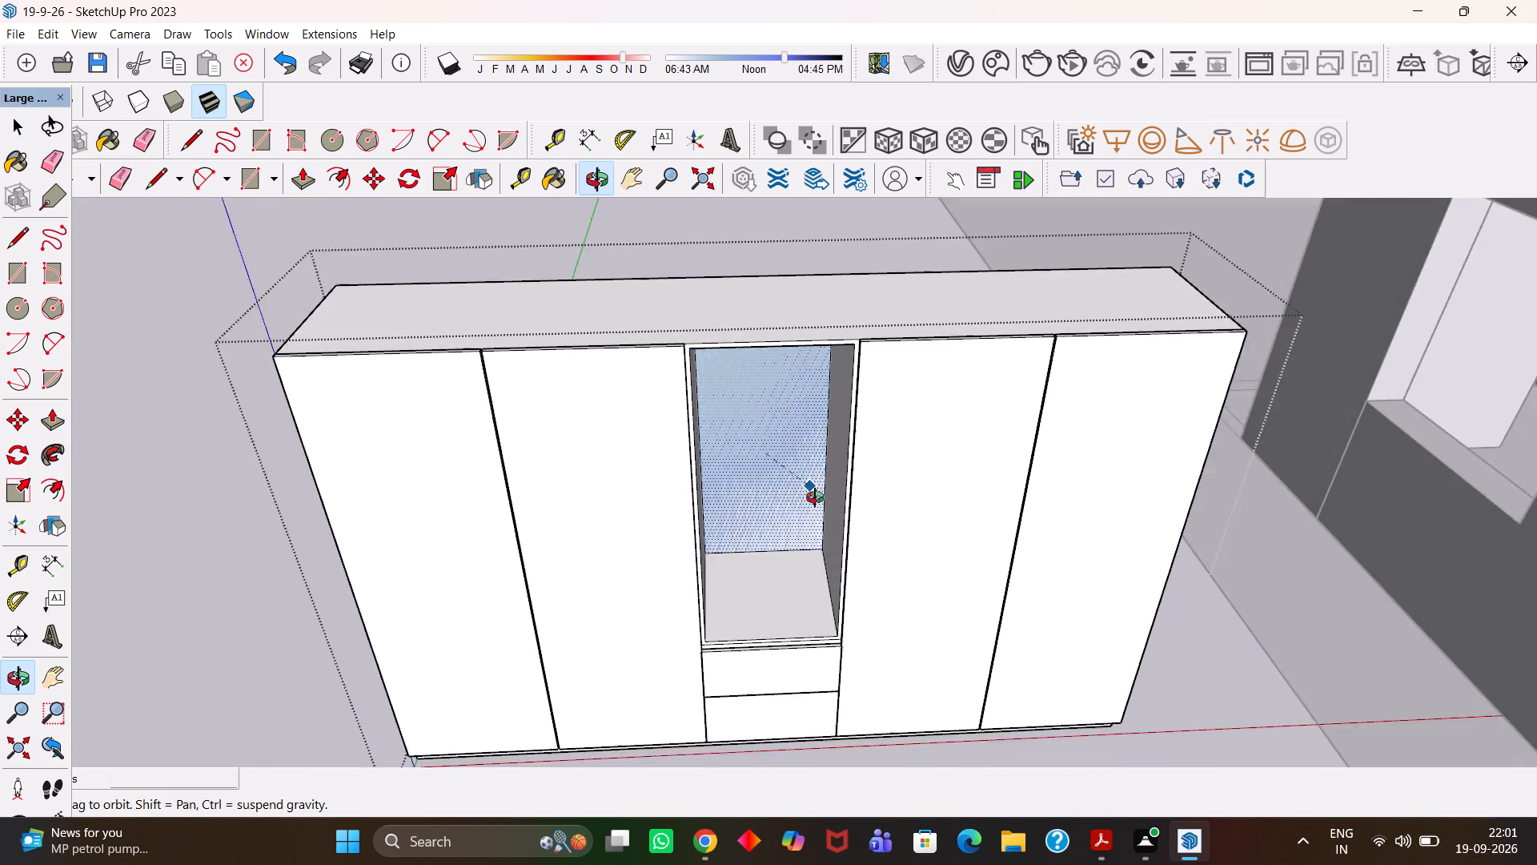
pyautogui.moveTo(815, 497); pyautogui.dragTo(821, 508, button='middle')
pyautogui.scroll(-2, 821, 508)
# Place a guide line 18 mm in from the back edge of the wardrobe's top face.
pyautogui.press('t')
pyautogui.scroll(1, 809, 497)
pyautogui.click(795, 339)
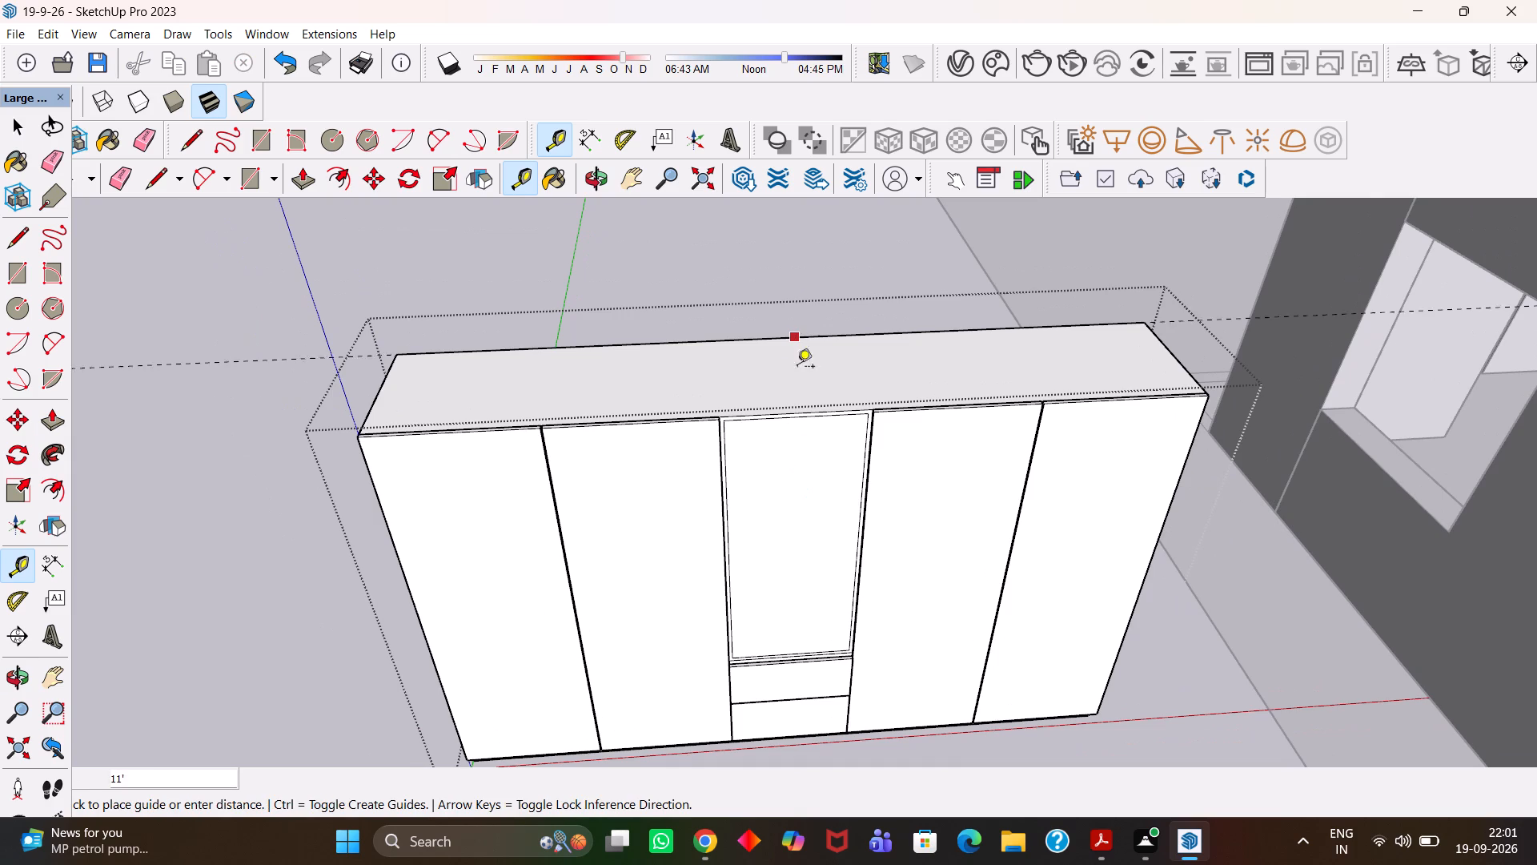
pyautogui.write('18mm')
pyautogui.press('Return')
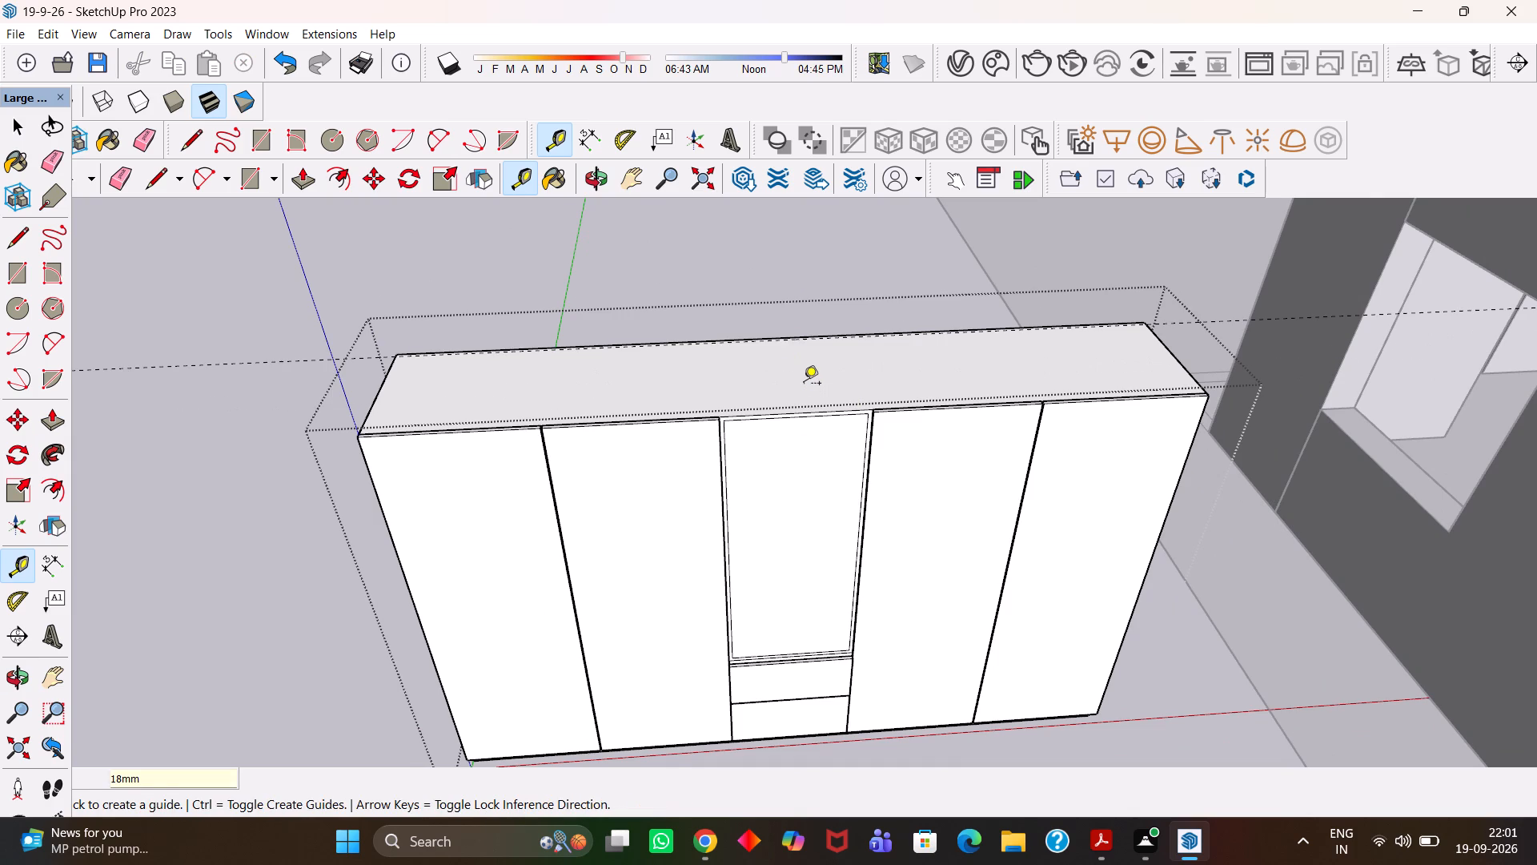
# Push the inset face above the central drawers back about 1' 11 5/16" to the guide line and leave the wardrobe's editing mode.
pyautogui.scroll(-5, 804, 384)
pyautogui.press('space')
pyautogui.click(789, 489)
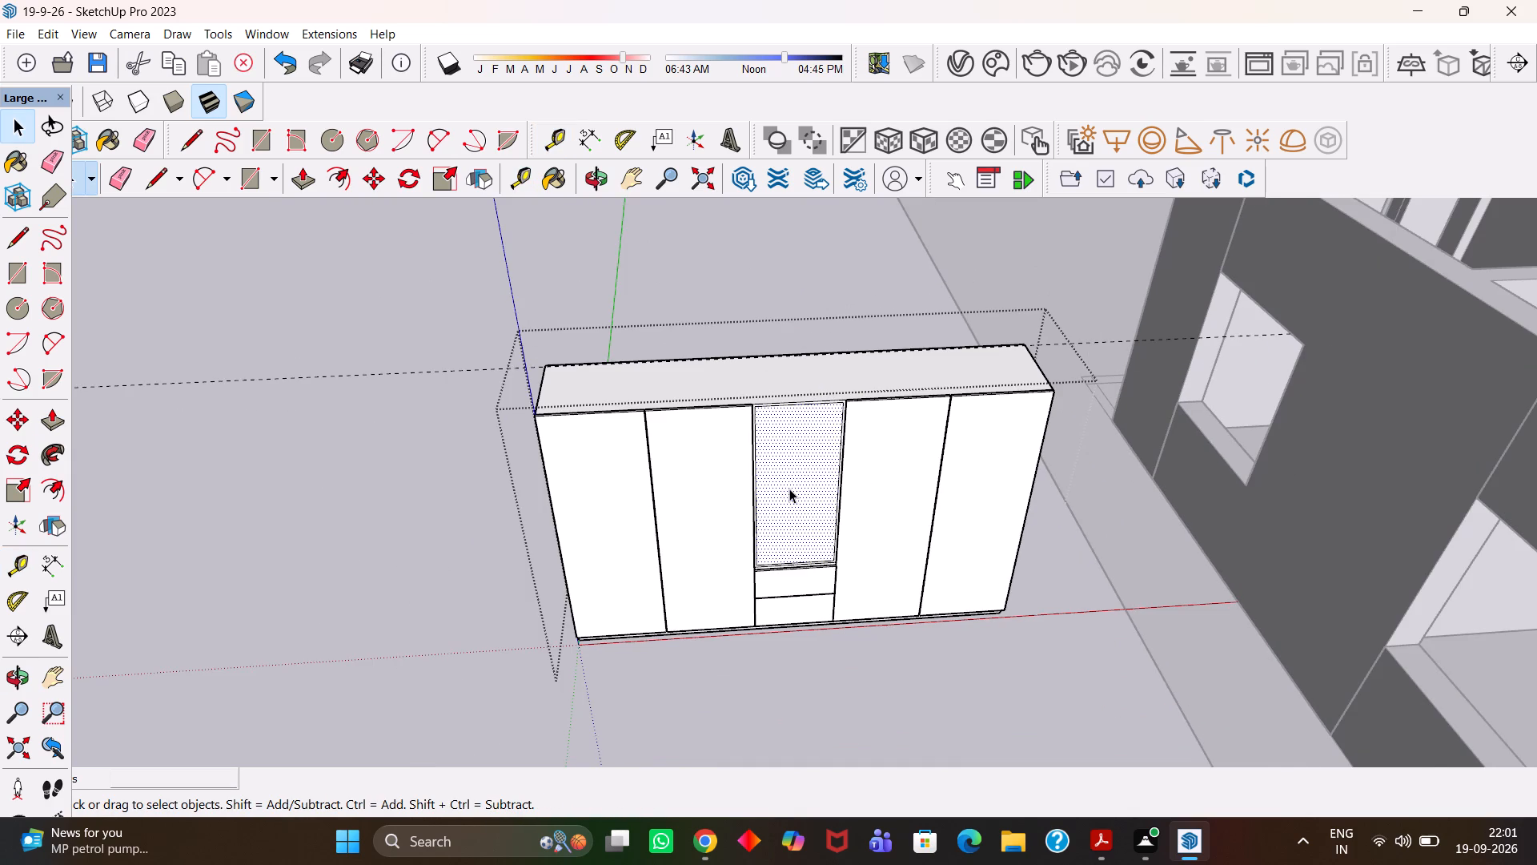
pyautogui.scroll(3, 789, 489)
pyautogui.press('p')
pyautogui.click(789, 489)
pyautogui.click(361, 327)
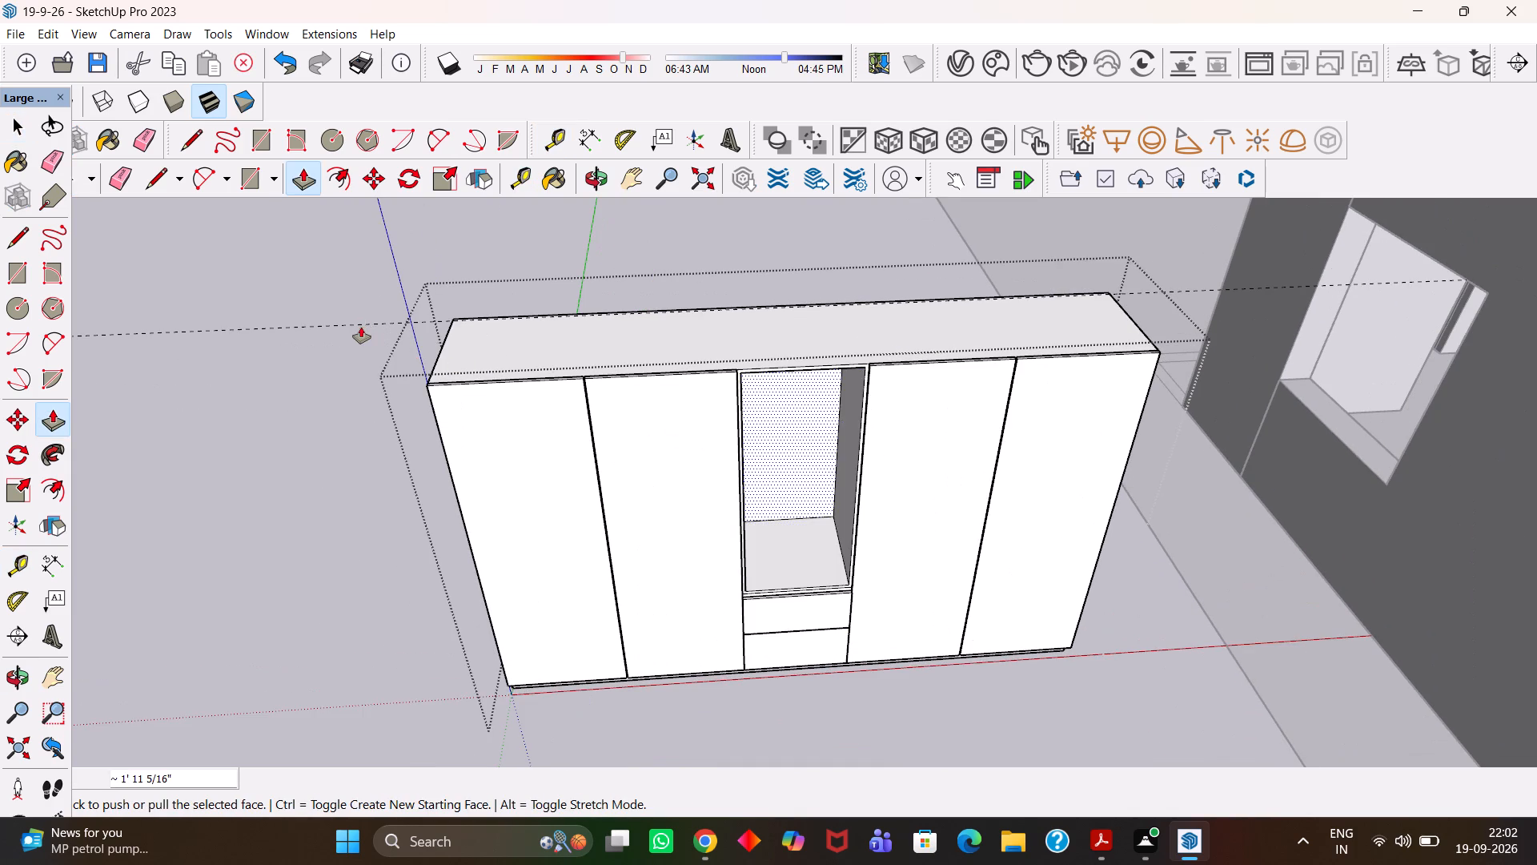
pyautogui.scroll(-8, 567, 460)
pyautogui.press('space')
pyautogui.click(405, 518)
# Examine the wardrobe's recessed central opening from above and from the front.
pyautogui.scroll(4, 662, 553)
pyautogui.moveTo(698, 549); pyautogui.dragTo(707, 444, button='middle')
pyautogui.scroll(2, 707, 444)
pyautogui.press('h')
pyautogui.scroll(-3, 708, 445)
pyautogui.moveTo(707, 427); pyautogui.dragTo(756, 516)
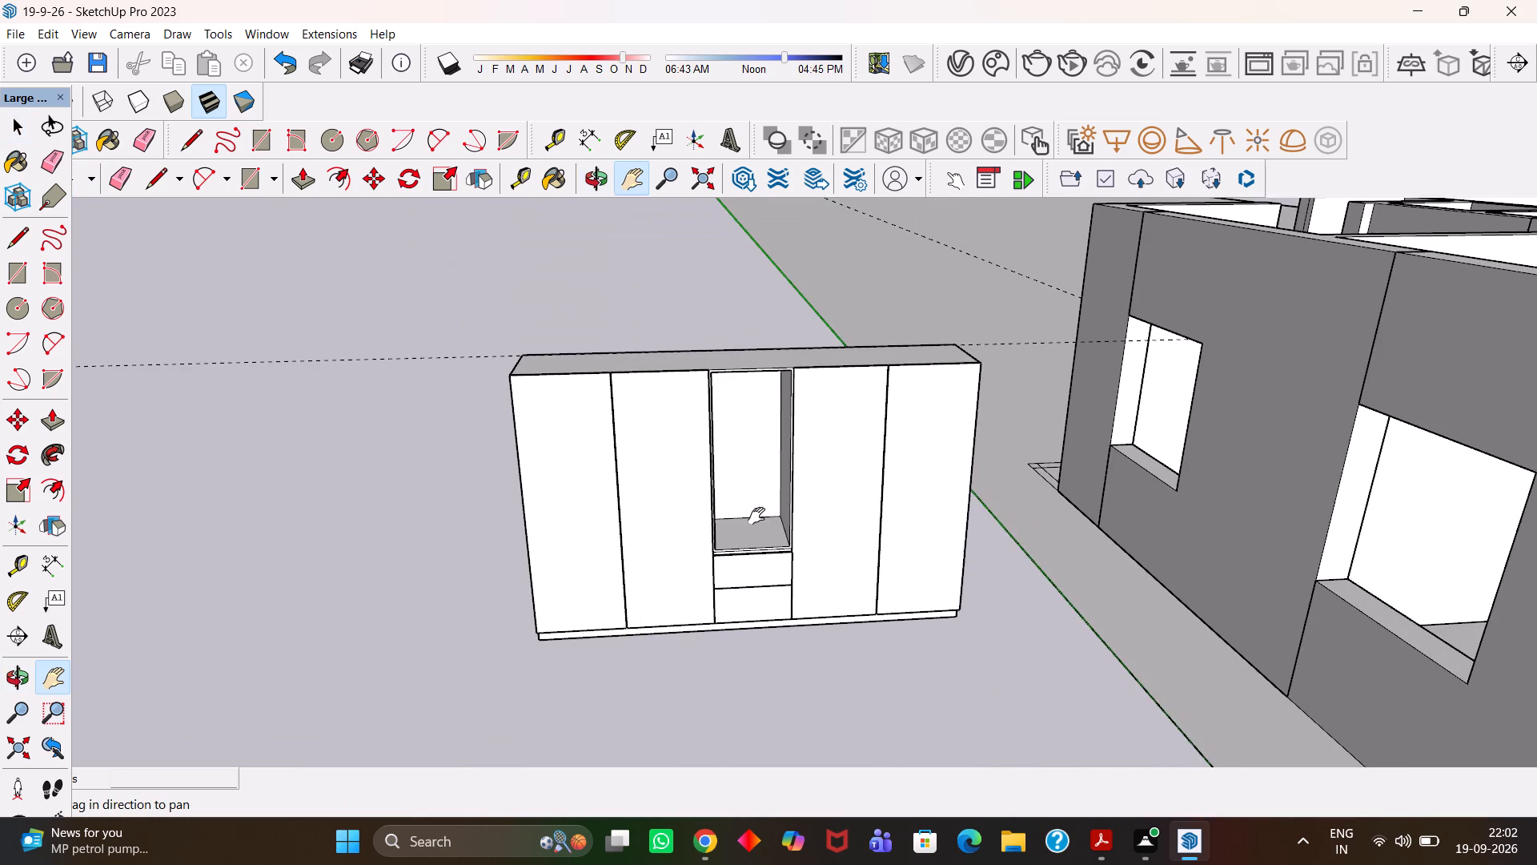
pyautogui.scroll(1, 756, 516)
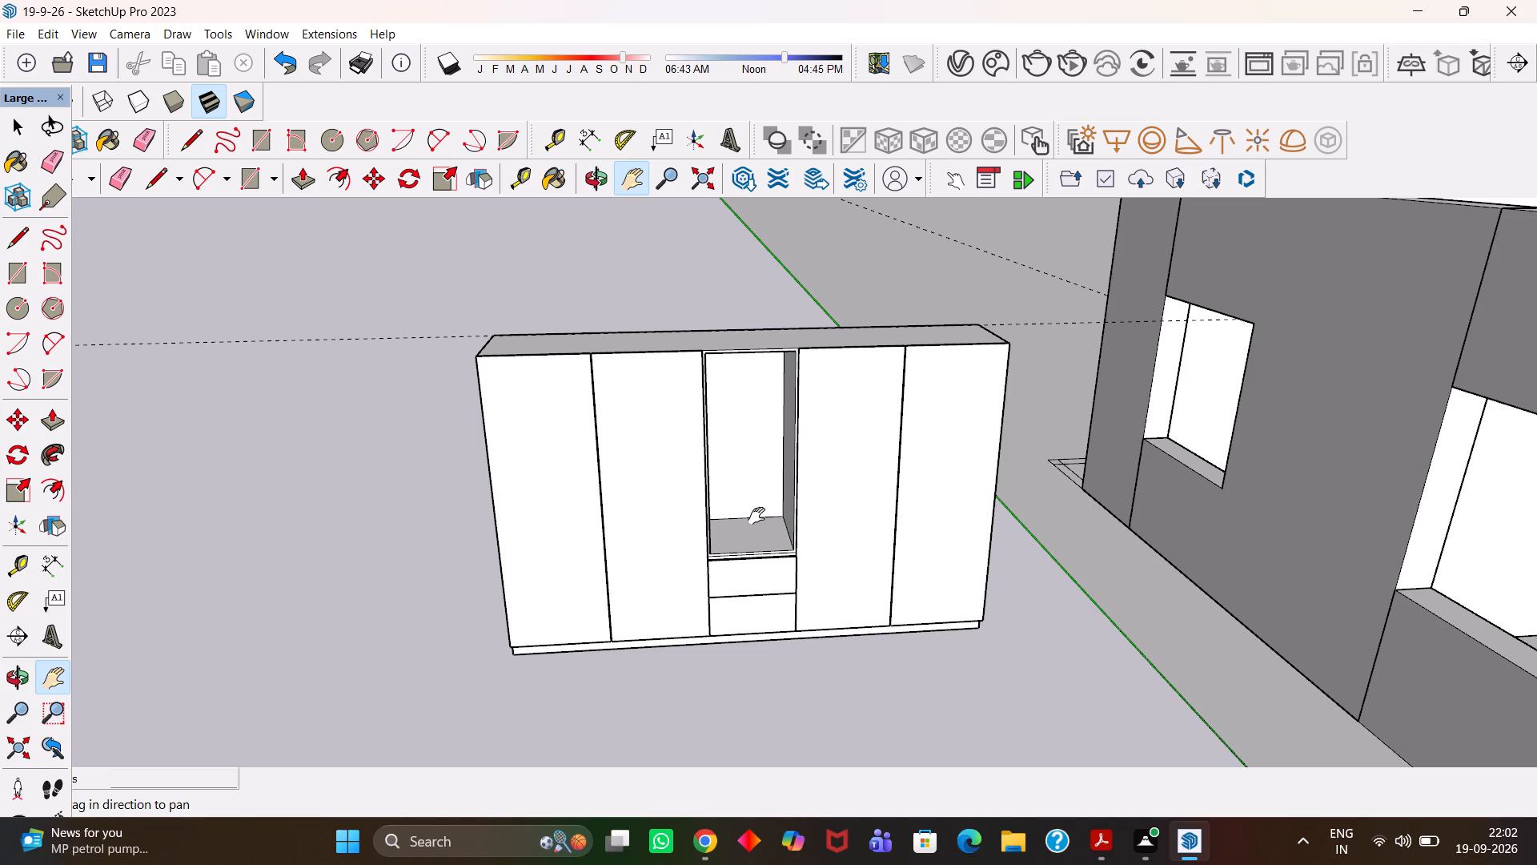
pyautogui.press('h')
pyautogui.scroll(4, 757, 516)
pyautogui.press('h')
pyautogui.scroll(-8, 748, 503)
pyautogui.scroll(1, 768, 473)
pyautogui.moveTo(768, 472); pyautogui.dragTo(755, 584, button='middle')
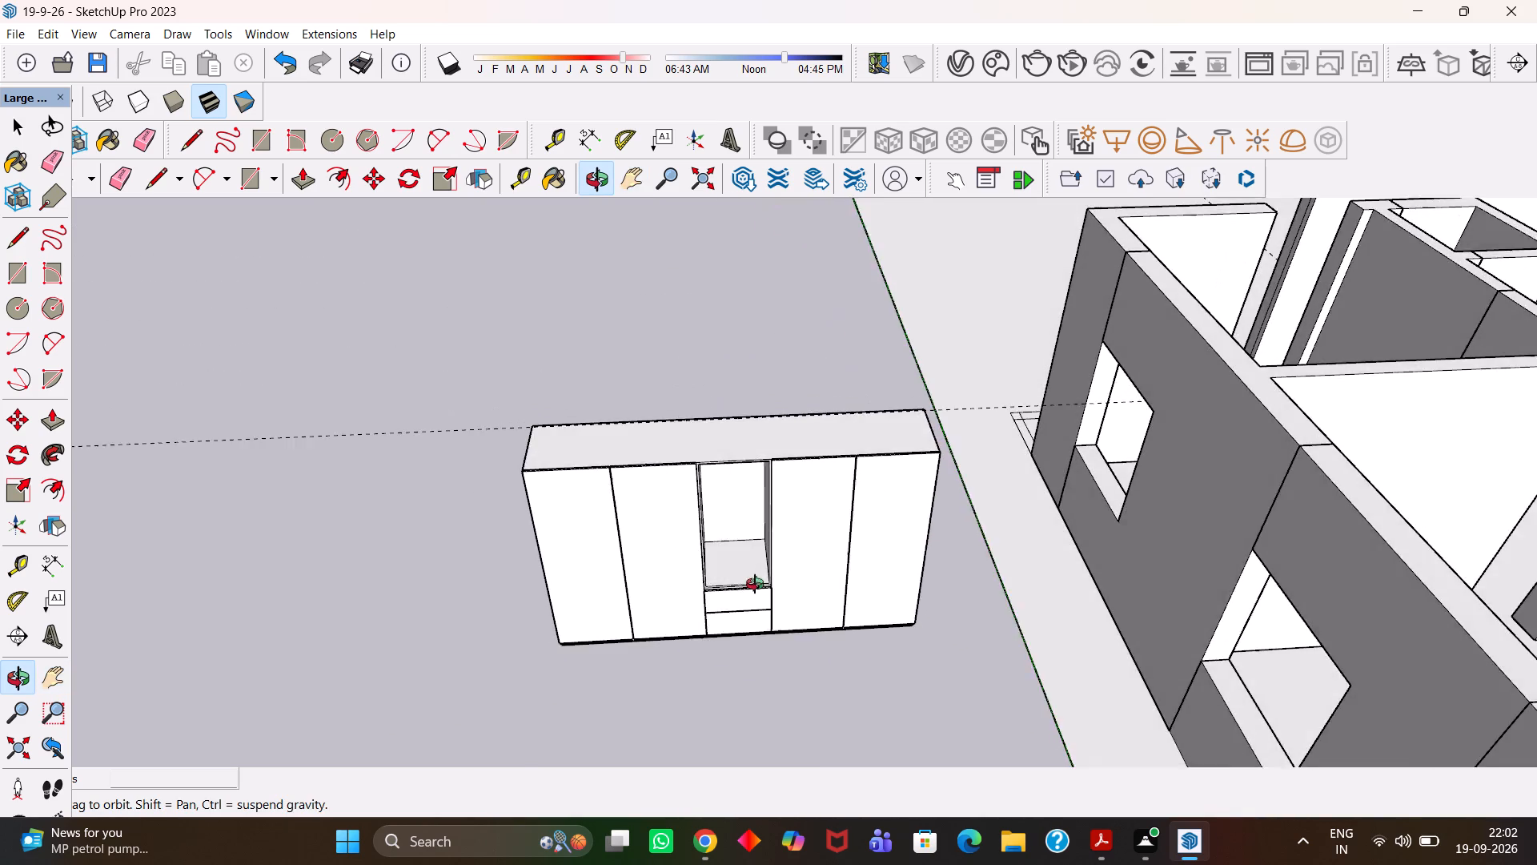
pyautogui.moveTo(755, 584); pyautogui.dragTo(750, 586, button='middle')
pyautogui.scroll(3, 755, 584)
pyautogui.press('h')
pyautogui.scroll(-3, 739, 587)
pyautogui.moveTo(624, 517); pyautogui.dragTo(681, 506)
# Delete the guide line along the wardrobe's back top edge and leave the group's editing mode.
pyautogui.scroll(-3, 693, 503)
pyautogui.press('e')
pyautogui.moveTo(543, 449); pyautogui.dragTo(536, 413)
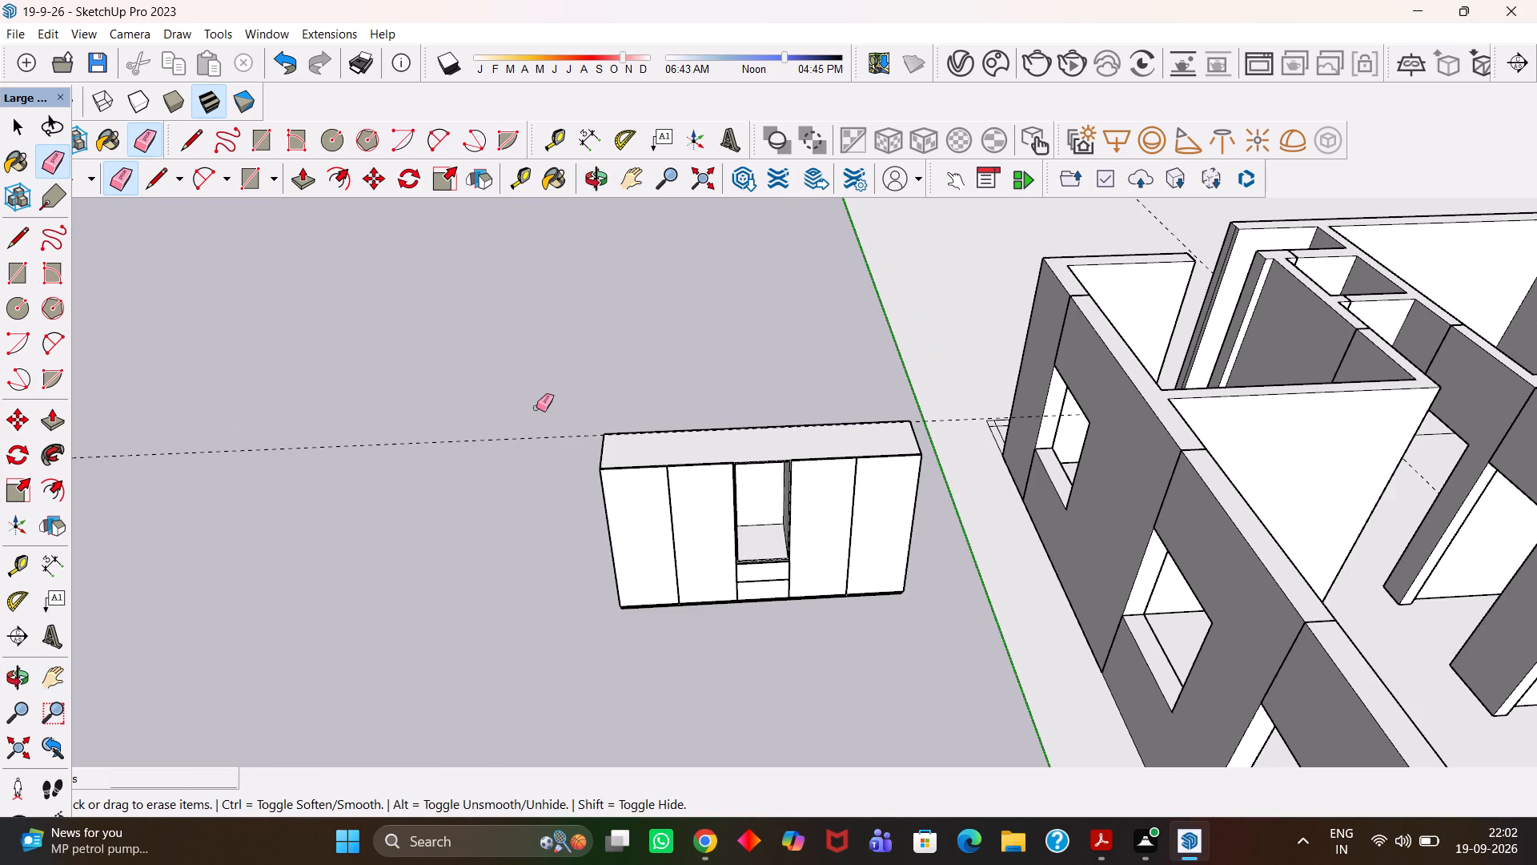
pyautogui.scroll(1, 565, 448)
pyautogui.press('space')
pyautogui.doubleClick(540, 437)
pyautogui.click(540, 437)
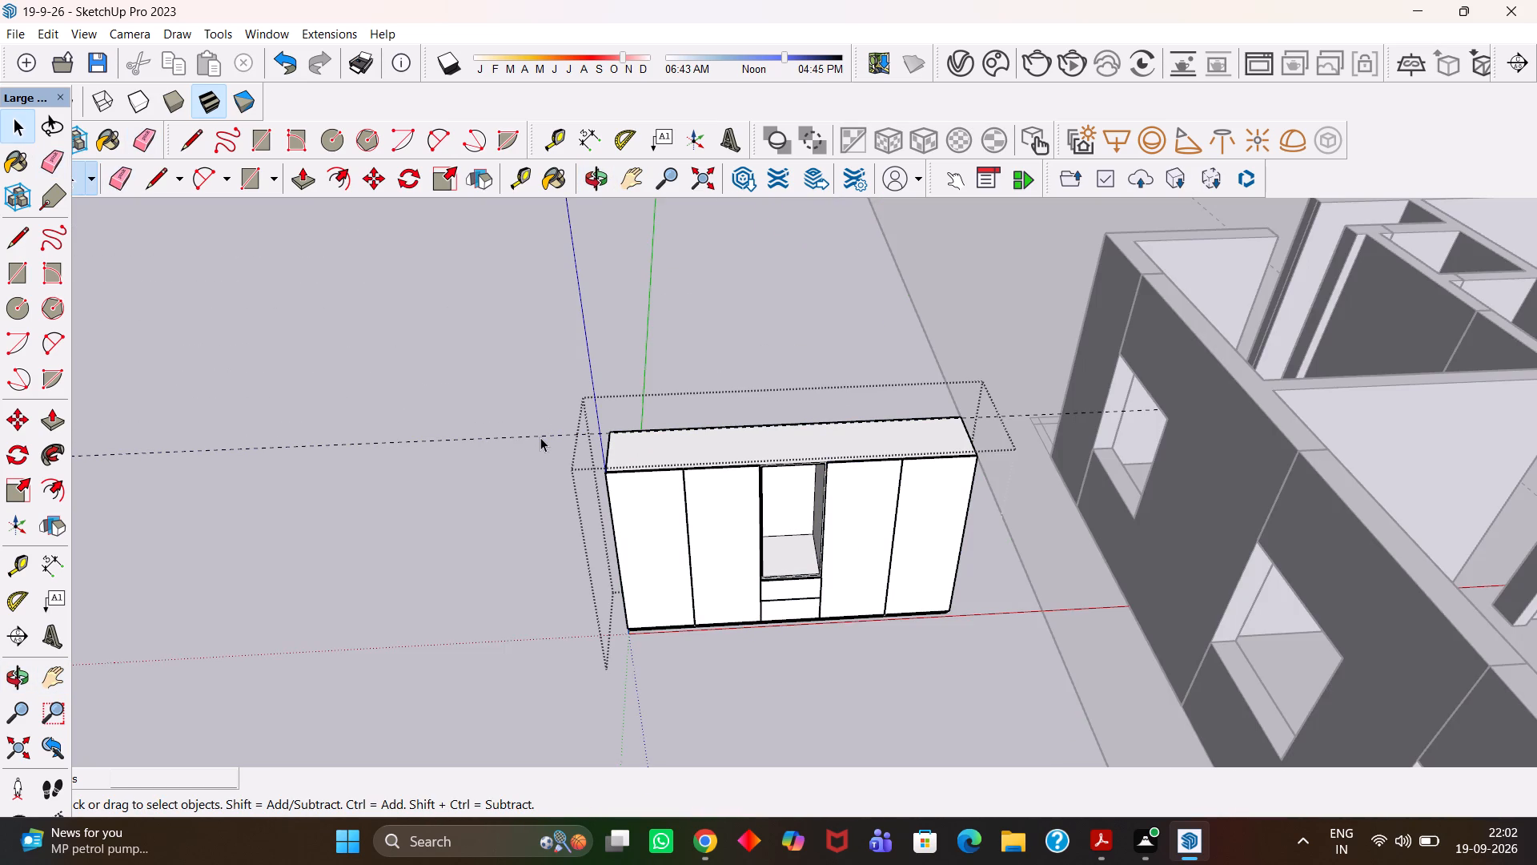
pyautogui.press('Delete')
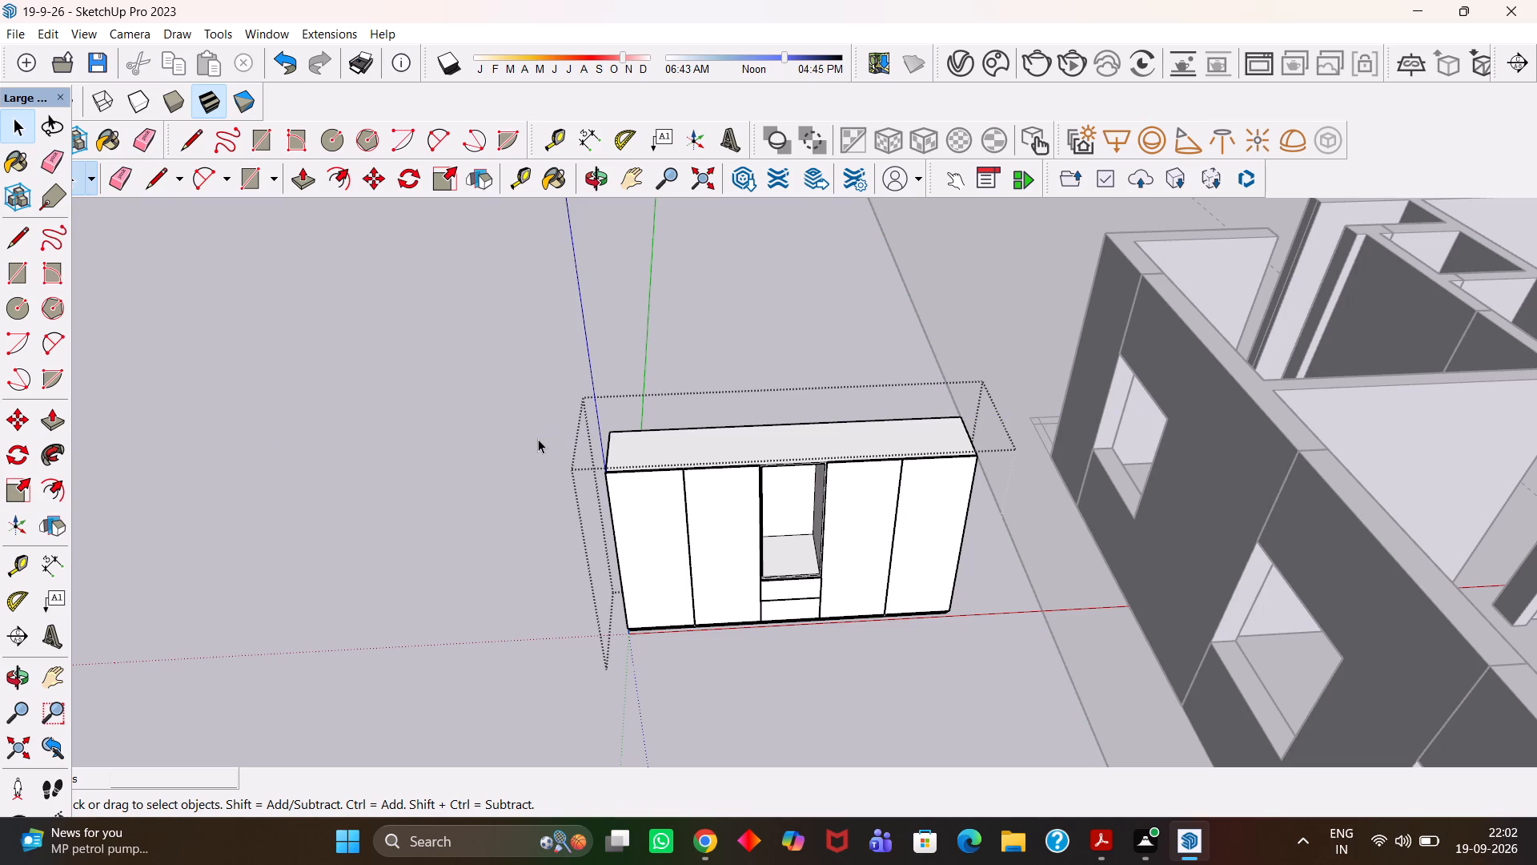
pyautogui.press('space')
pyautogui.doubleClick(460, 411)
# Examine the wardrobe's plinth, drawer fronts, top edge and central frame from several angles.
pyautogui.scroll(7, 881, 627)
pyautogui.moveTo(723, 638); pyautogui.dragTo(718, 518, button='middle')
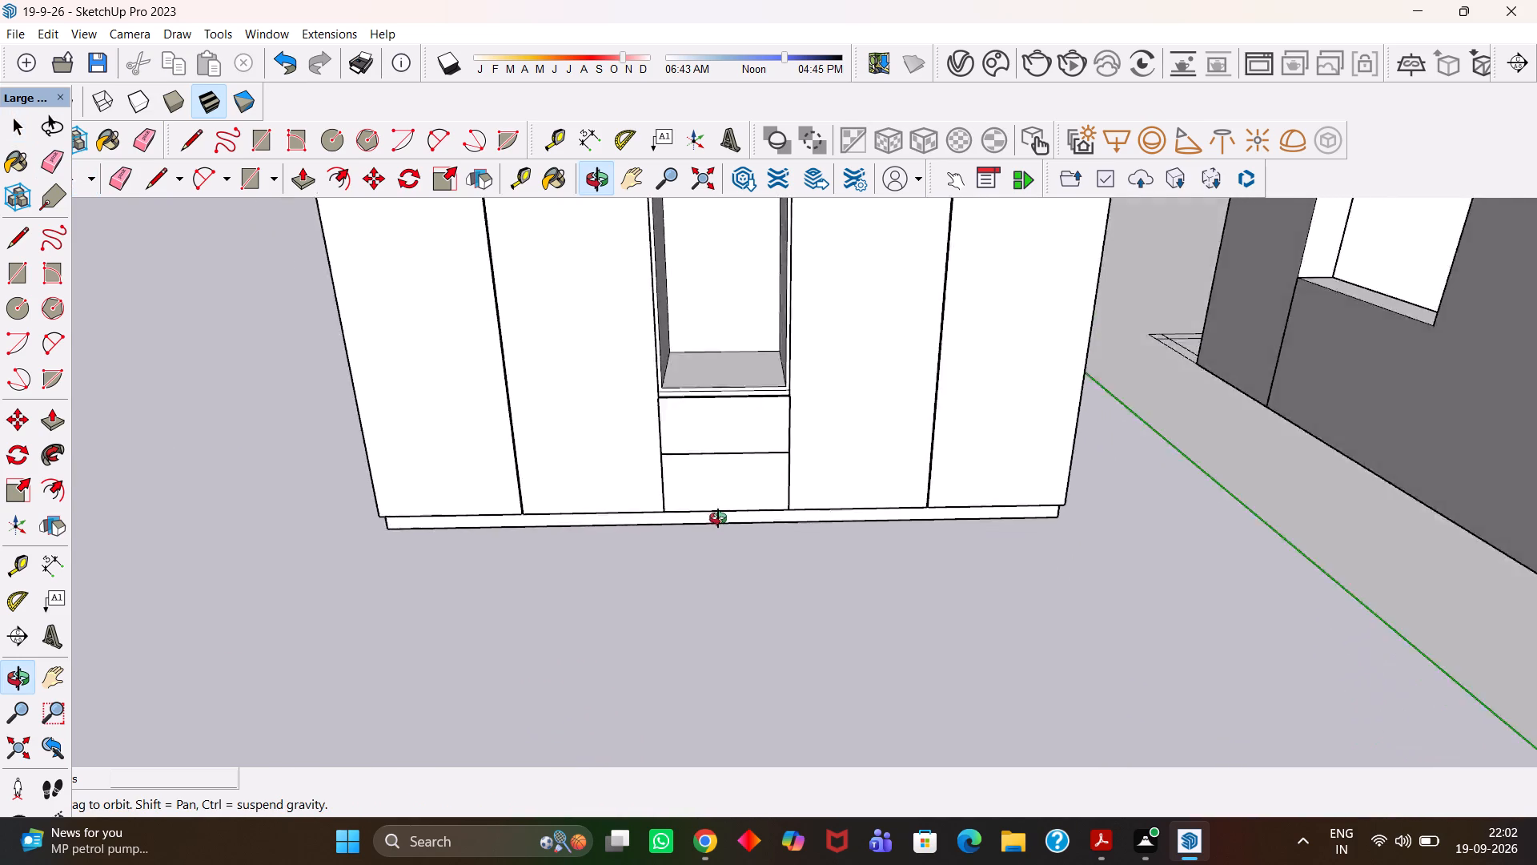
pyautogui.moveTo(718, 518); pyautogui.dragTo(770, 579, button='middle')
pyautogui.scroll(1, 908, 514)
pyautogui.press('h')
pyautogui.scroll(-2, 768, 580)
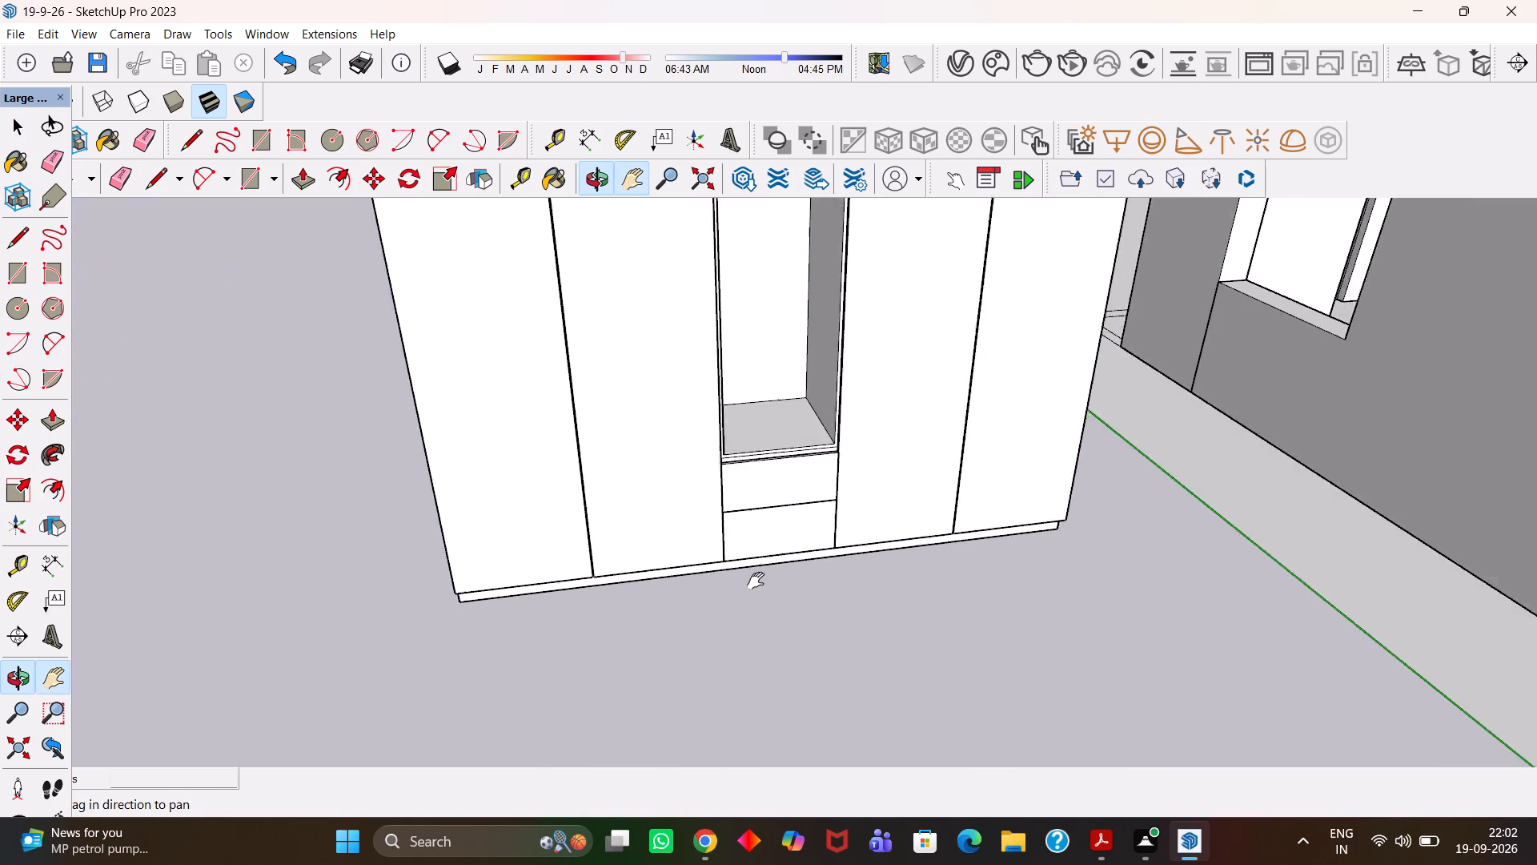
pyautogui.scroll(-6, 756, 581)
pyautogui.moveTo(866, 489); pyautogui.dragTo(862, 470, button='middle')
pyautogui.scroll(1, 882, 458)
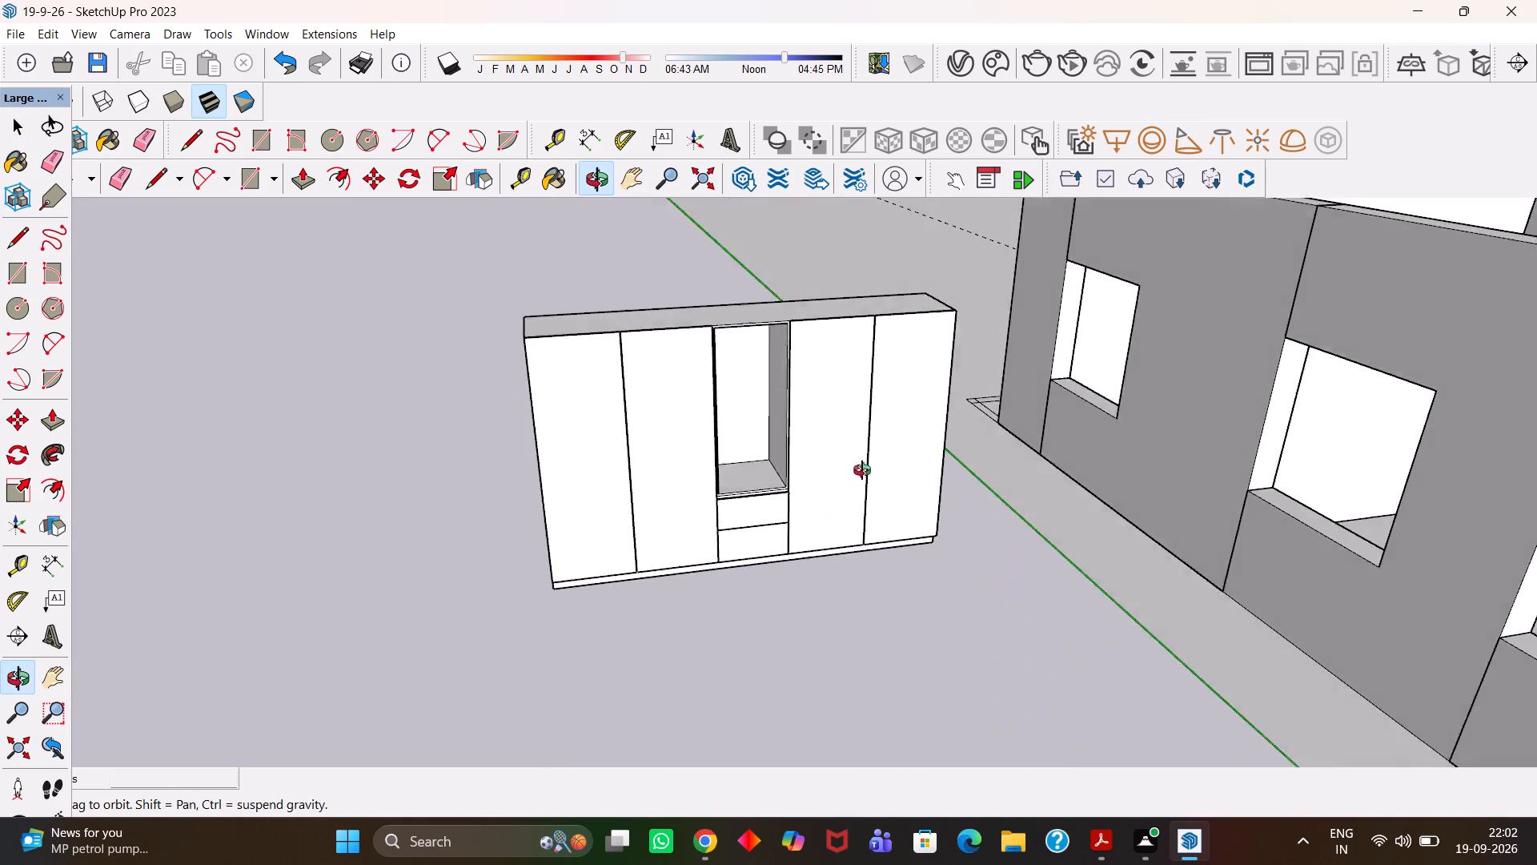
pyautogui.moveTo(862, 470); pyautogui.dragTo(754, 545, button='middle')
pyautogui.press('h')
pyautogui.scroll(4, 642, 496)
pyautogui.scroll(-6, 642, 496)
pyautogui.press('h')
pyautogui.scroll(2, 654, 408)
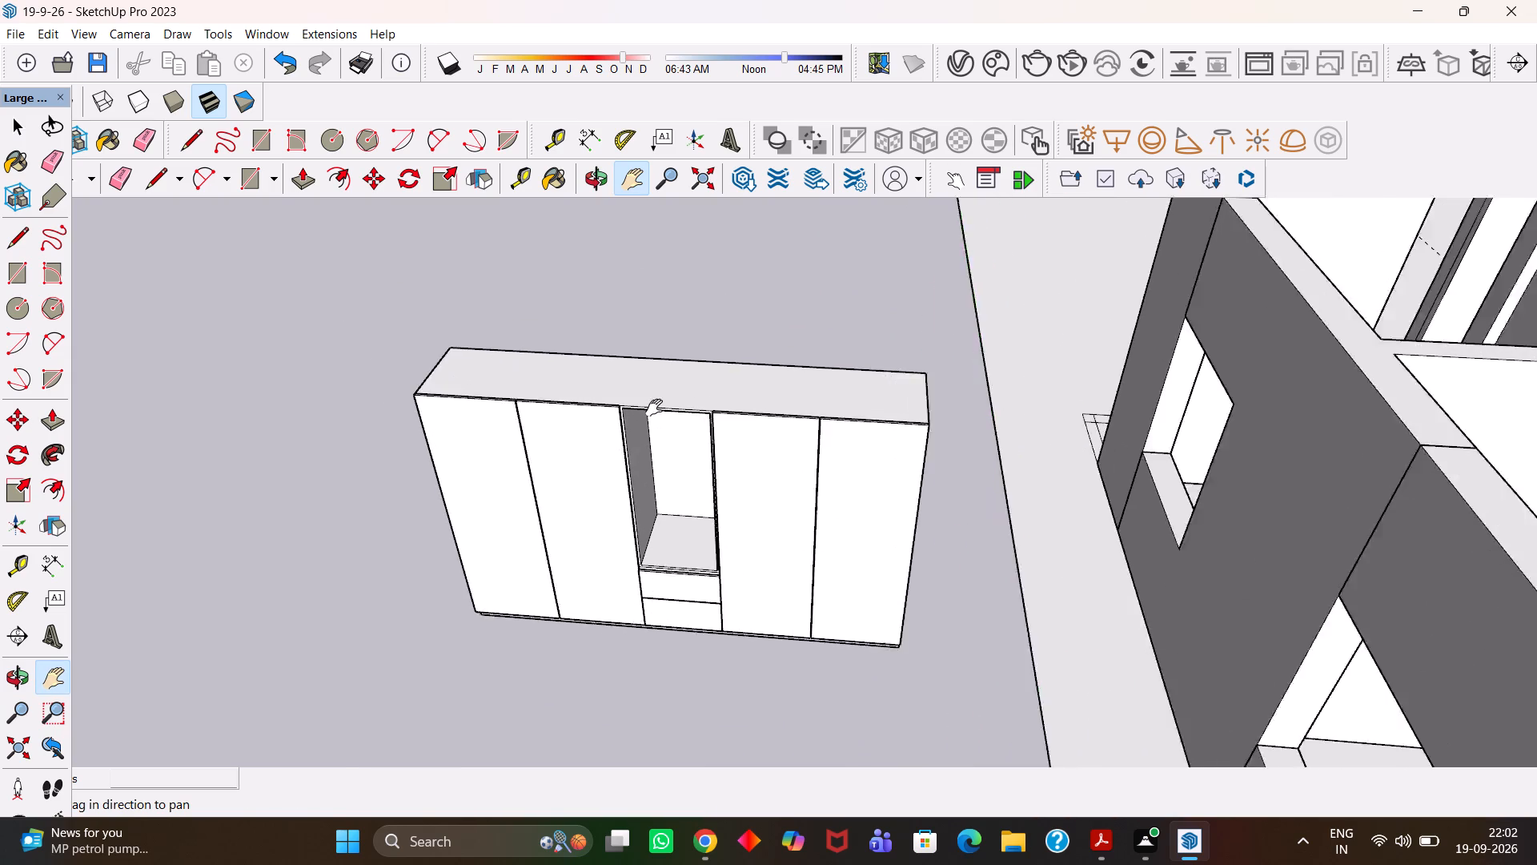
pyautogui.scroll(11, 654, 408)
pyautogui.moveTo(534, 406); pyautogui.dragTo(705, 433, button='middle')
pyautogui.scroll(3, 705, 433)
pyautogui.scroll(-5, 705, 433)
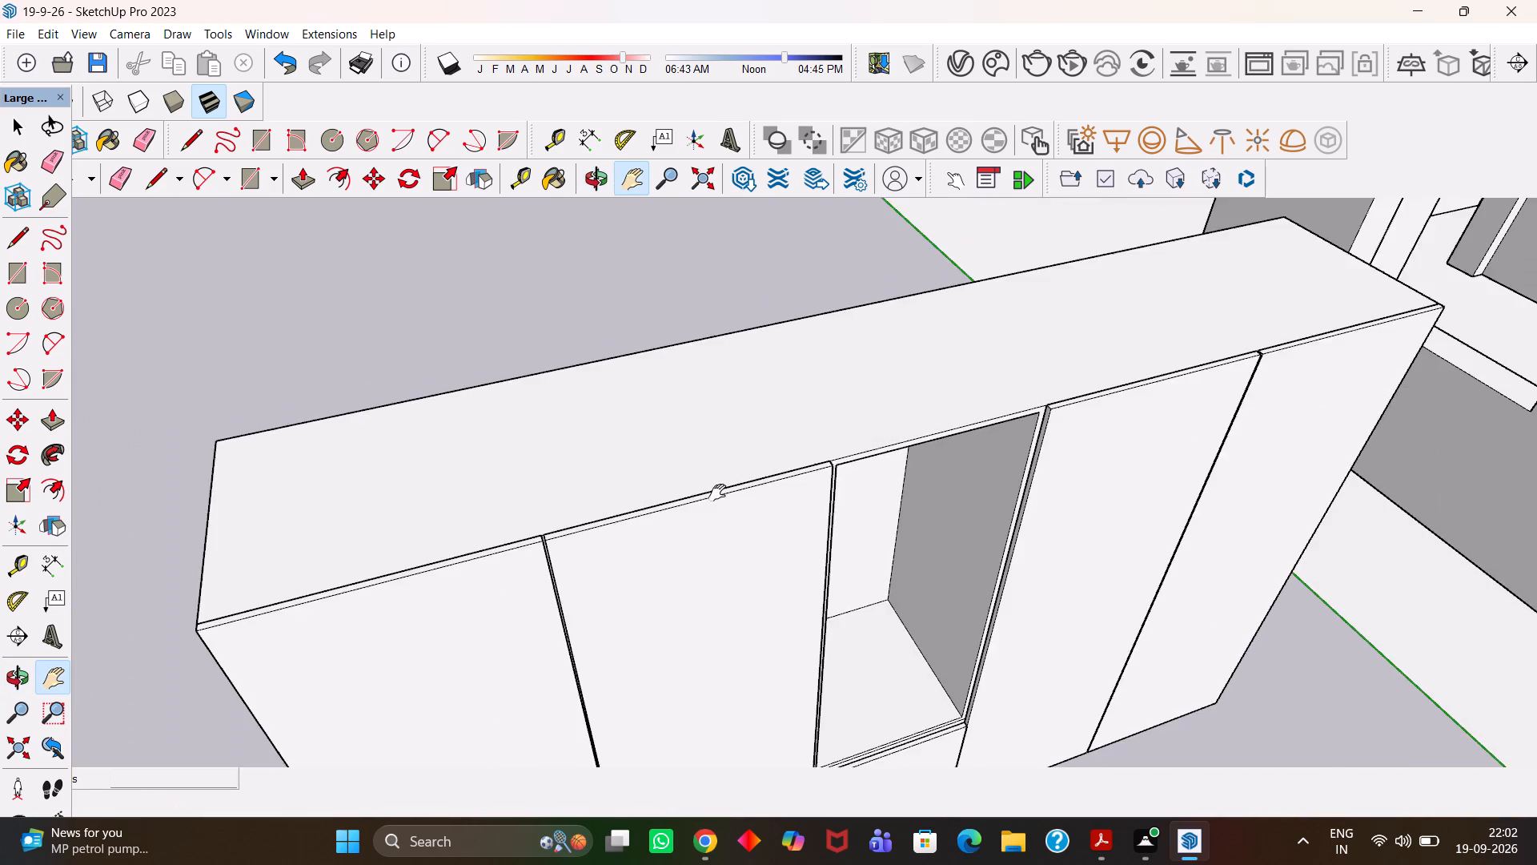
pyautogui.moveTo(840, 526); pyautogui.dragTo(708, 529, button='middle')
pyautogui.scroll(5, 713, 531)
pyautogui.moveTo(488, 424); pyautogui.dragTo(590, 416)
pyautogui.scroll(-8, 596, 417)
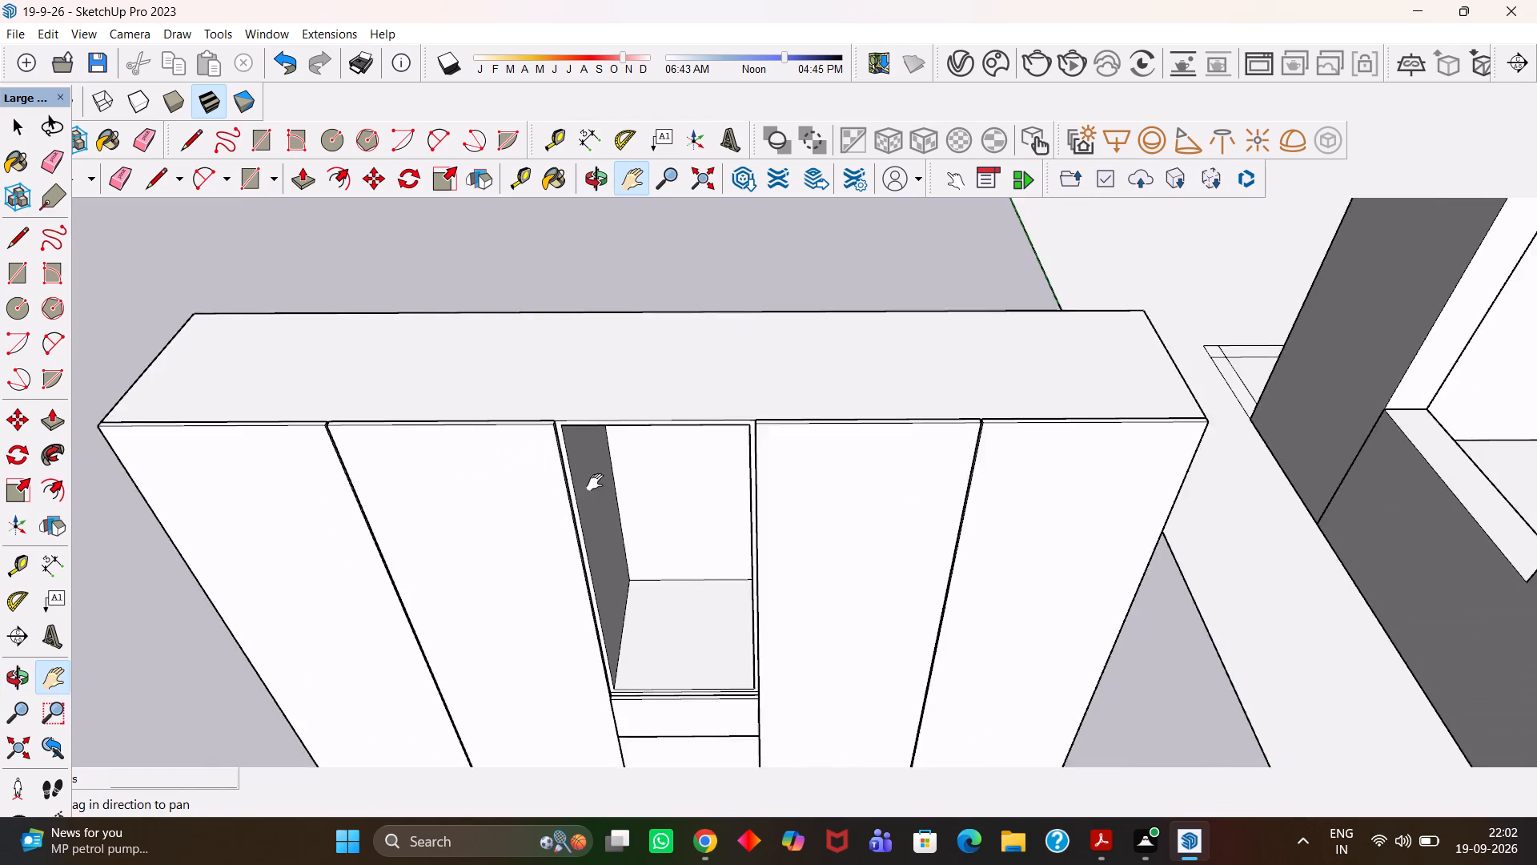
pyautogui.moveTo(589, 485); pyautogui.dragTo(649, 452)
# Inside the wardrobe group, pull the central opening's frame face forward about 11/16", flush with the adjacent shutter fronts, and leave the group.
pyautogui.press('space')
pyautogui.scroll(5, 651, 425)
pyautogui.click(615, 367)
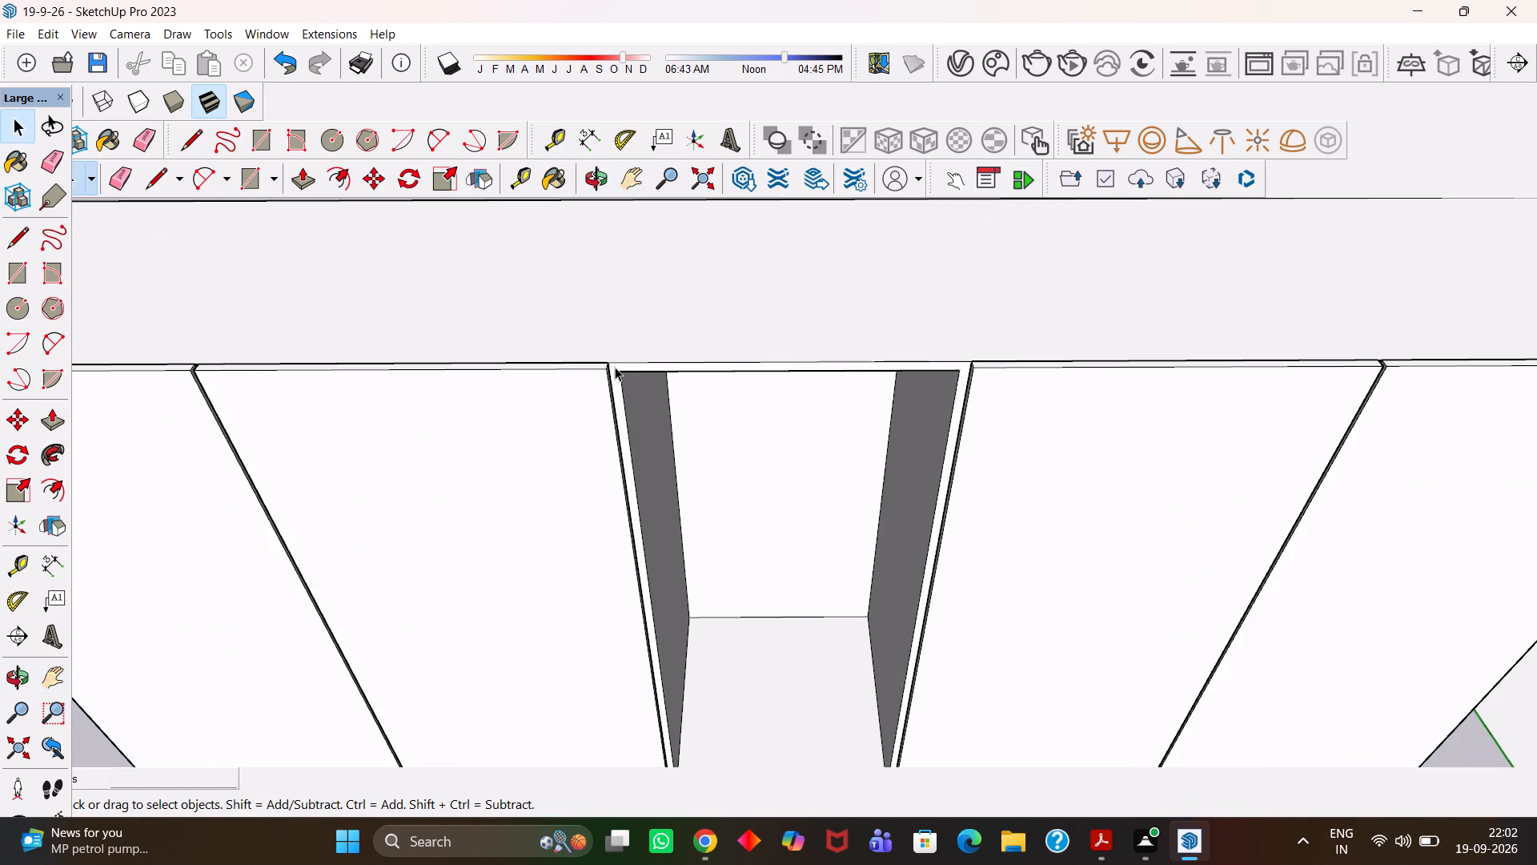
pyautogui.click(615, 367)
pyautogui.scroll(3, 615, 367)
pyautogui.click(615, 367)
pyautogui.scroll(2, 615, 367)
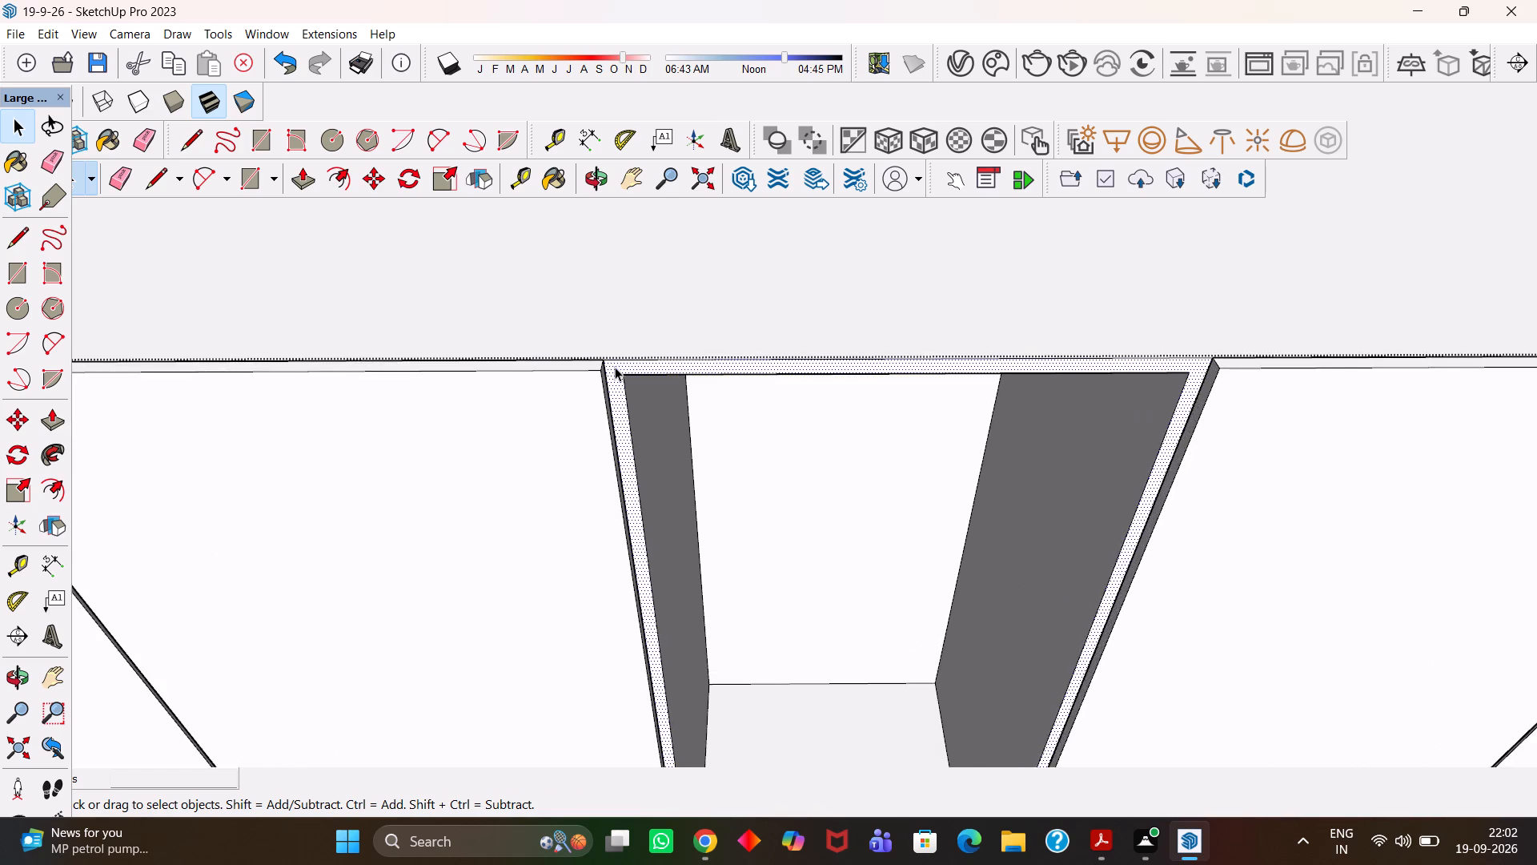
pyautogui.scroll(2, 615, 367)
pyautogui.press('p')
pyautogui.click(615, 367)
pyautogui.click(593, 372)
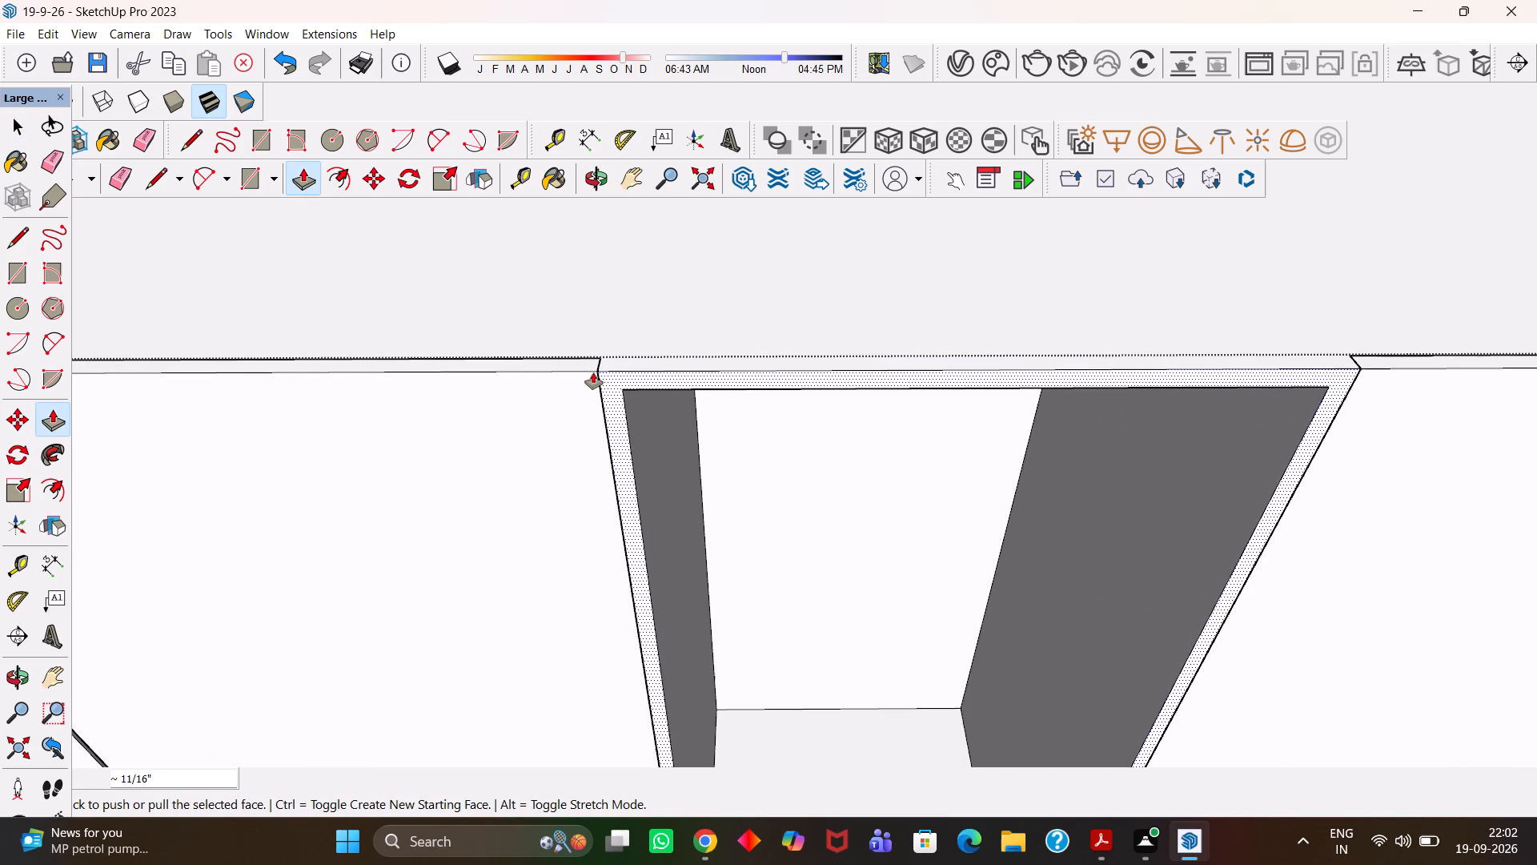
pyautogui.scroll(-5, 688, 401)
pyautogui.press('h')
pyautogui.scroll(-3, 707, 412)
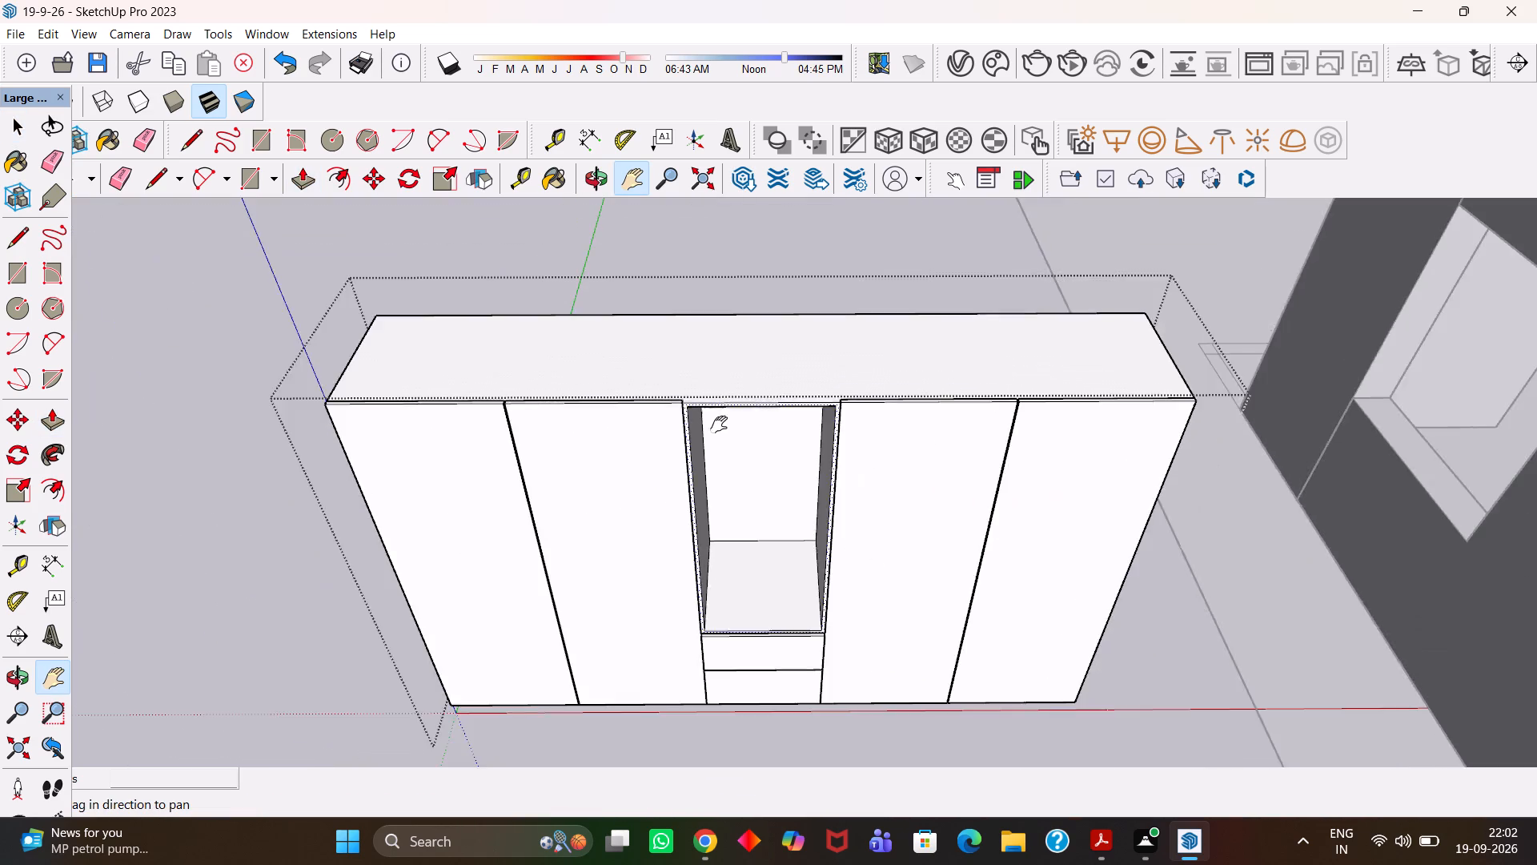
pyautogui.scroll(-9, 719, 424)
pyautogui.moveTo(767, 520); pyautogui.dragTo(779, 437)
pyautogui.press('space')
pyautogui.click(846, 598)
# Examine the wardrobe's front and its position beside the house from several angles.
pyautogui.scroll(4, 774, 540)
pyautogui.moveTo(723, 597); pyautogui.dragTo(764, 504, button='middle')
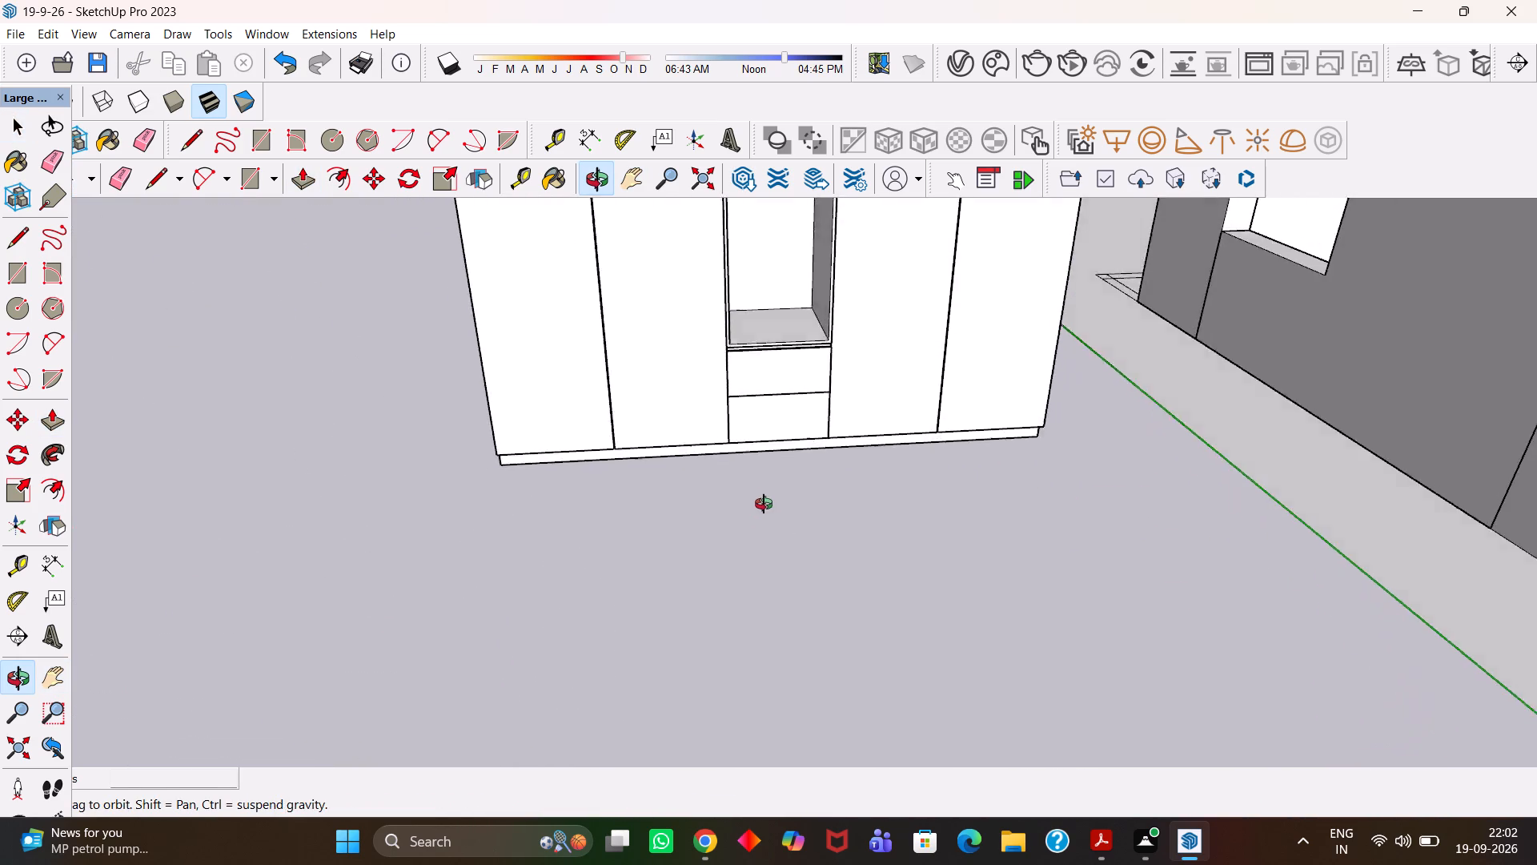
pyautogui.moveTo(764, 504); pyautogui.dragTo(736, 525, button='middle')
pyautogui.scroll(1, 735, 520)
pyautogui.press('h')
pyautogui.scroll(-9, 748, 545)
pyautogui.moveTo(809, 505); pyautogui.dragTo(789, 577)
pyautogui.scroll(-5, 771, 554)
pyautogui.moveTo(761, 543); pyautogui.dragTo(770, 561, button='middle')
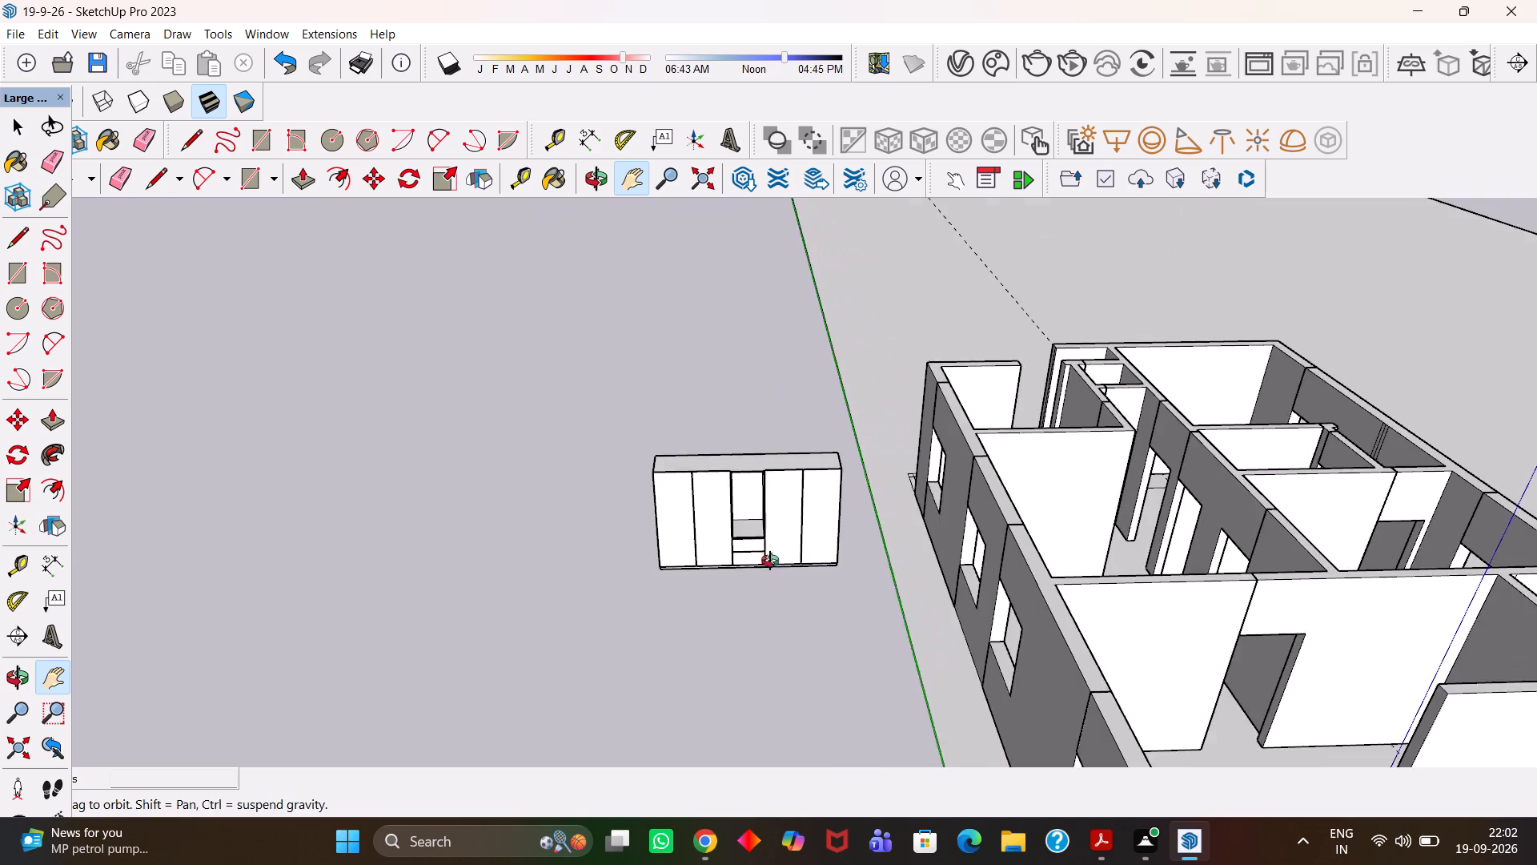
pyautogui.moveTo(770, 561); pyautogui.dragTo(781, 587, button='middle')
pyautogui.scroll(1, 781, 587)
pyautogui.press('space')
pyautogui.click(720, 371)
pyautogui.scroll(8, 750, 412)
pyautogui.scroll(-6, 752, 412)
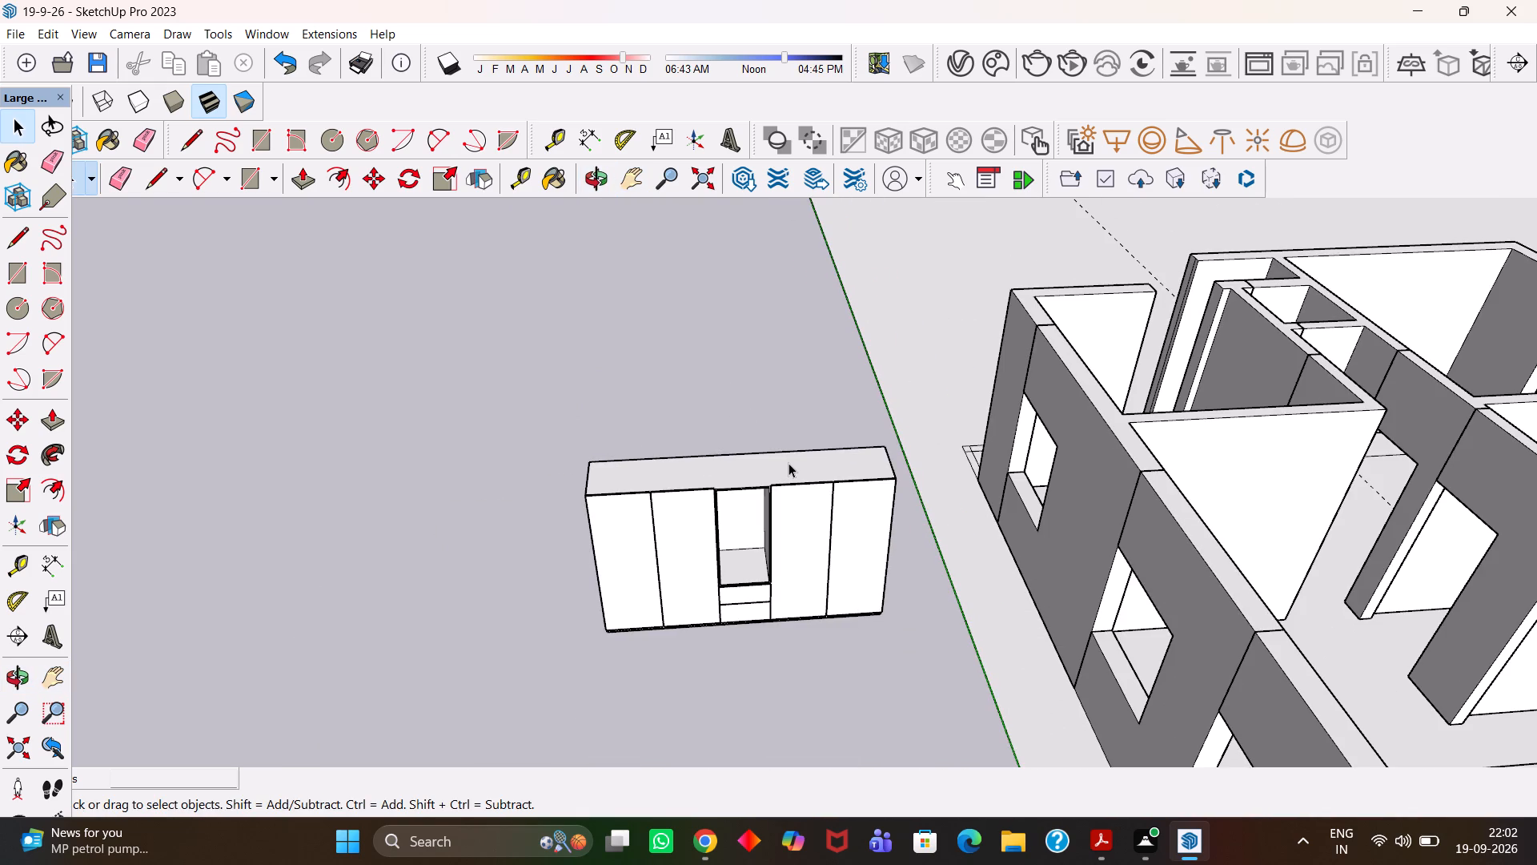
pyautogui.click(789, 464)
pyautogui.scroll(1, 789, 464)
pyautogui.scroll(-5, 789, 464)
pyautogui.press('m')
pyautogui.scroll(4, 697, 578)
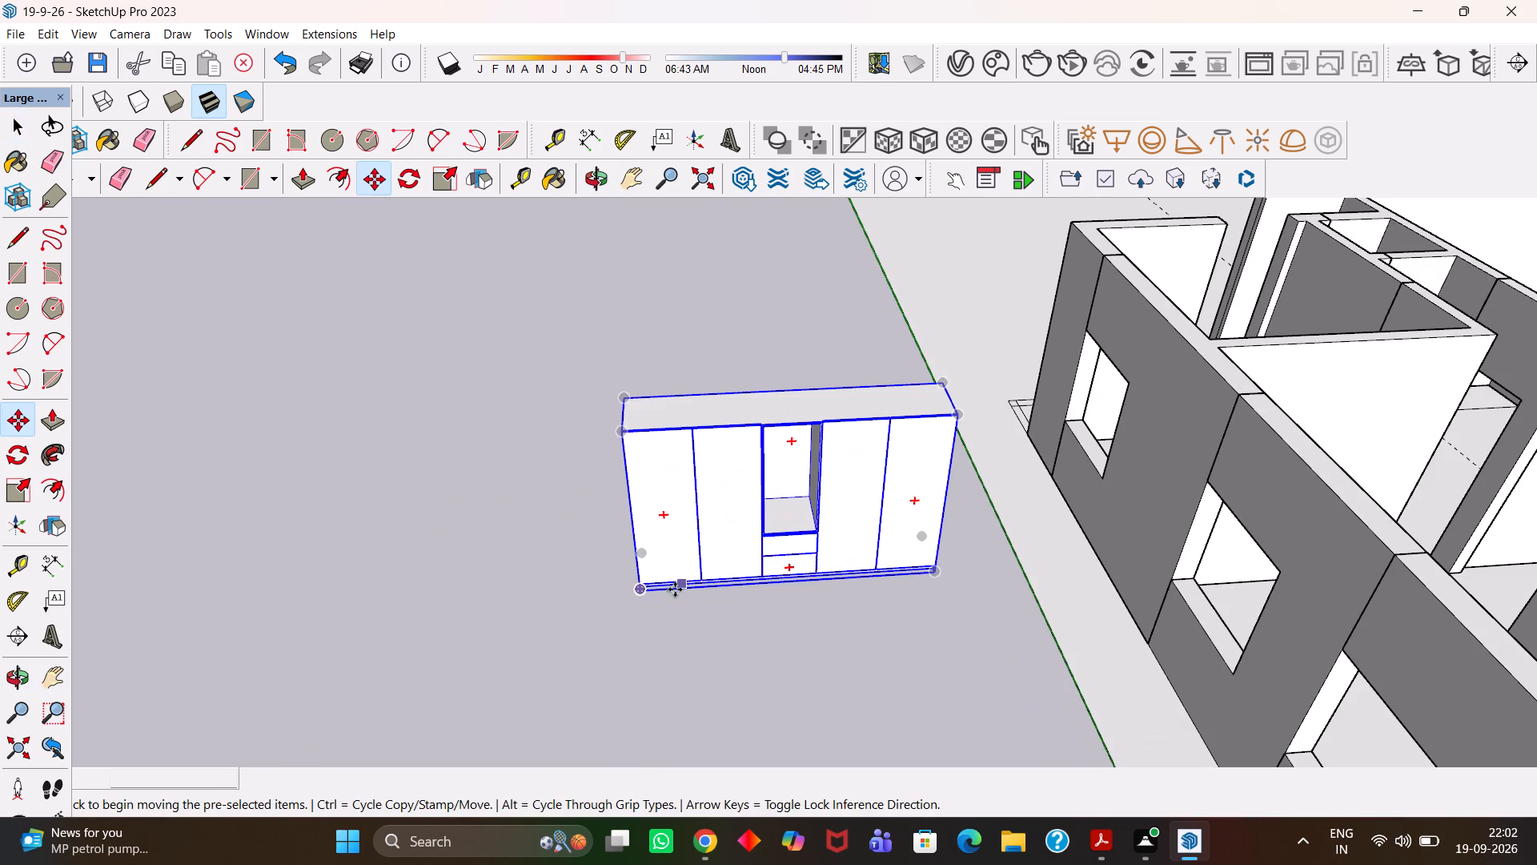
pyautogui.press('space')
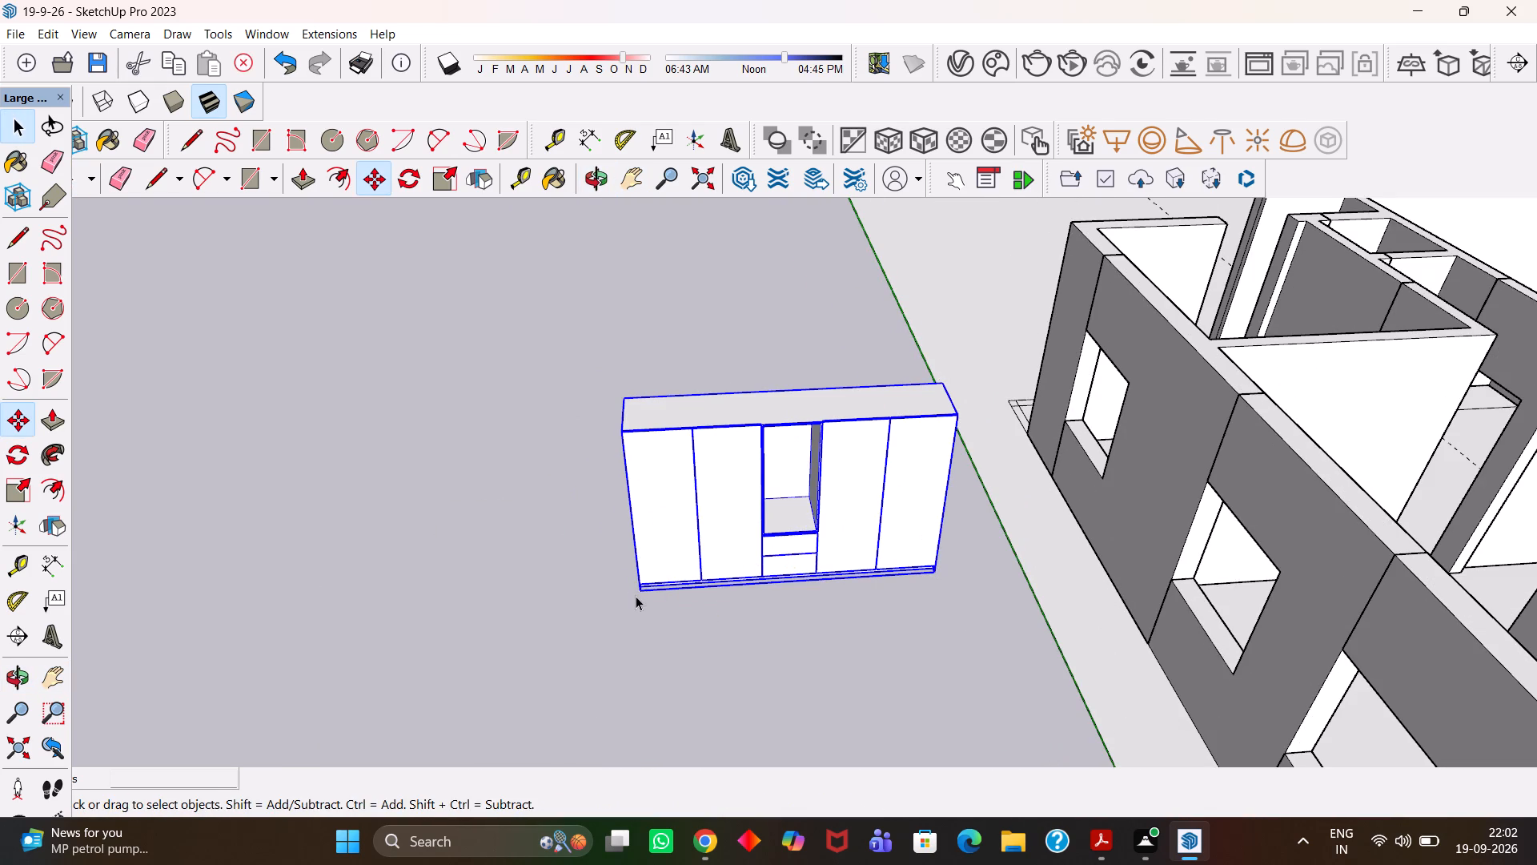
# Copy the narrow floor strip along the far wall of the house's back room about 29' out, onto the open ground behind the wardrobe.
pyautogui.scroll(-8, 636, 596)
pyautogui.press('h')
pyautogui.moveTo(805, 575); pyautogui.dragTo(632, 609)
pyautogui.press('space')
pyautogui.moveTo(905, 573); pyautogui.dragTo(876, 724, button='middle')
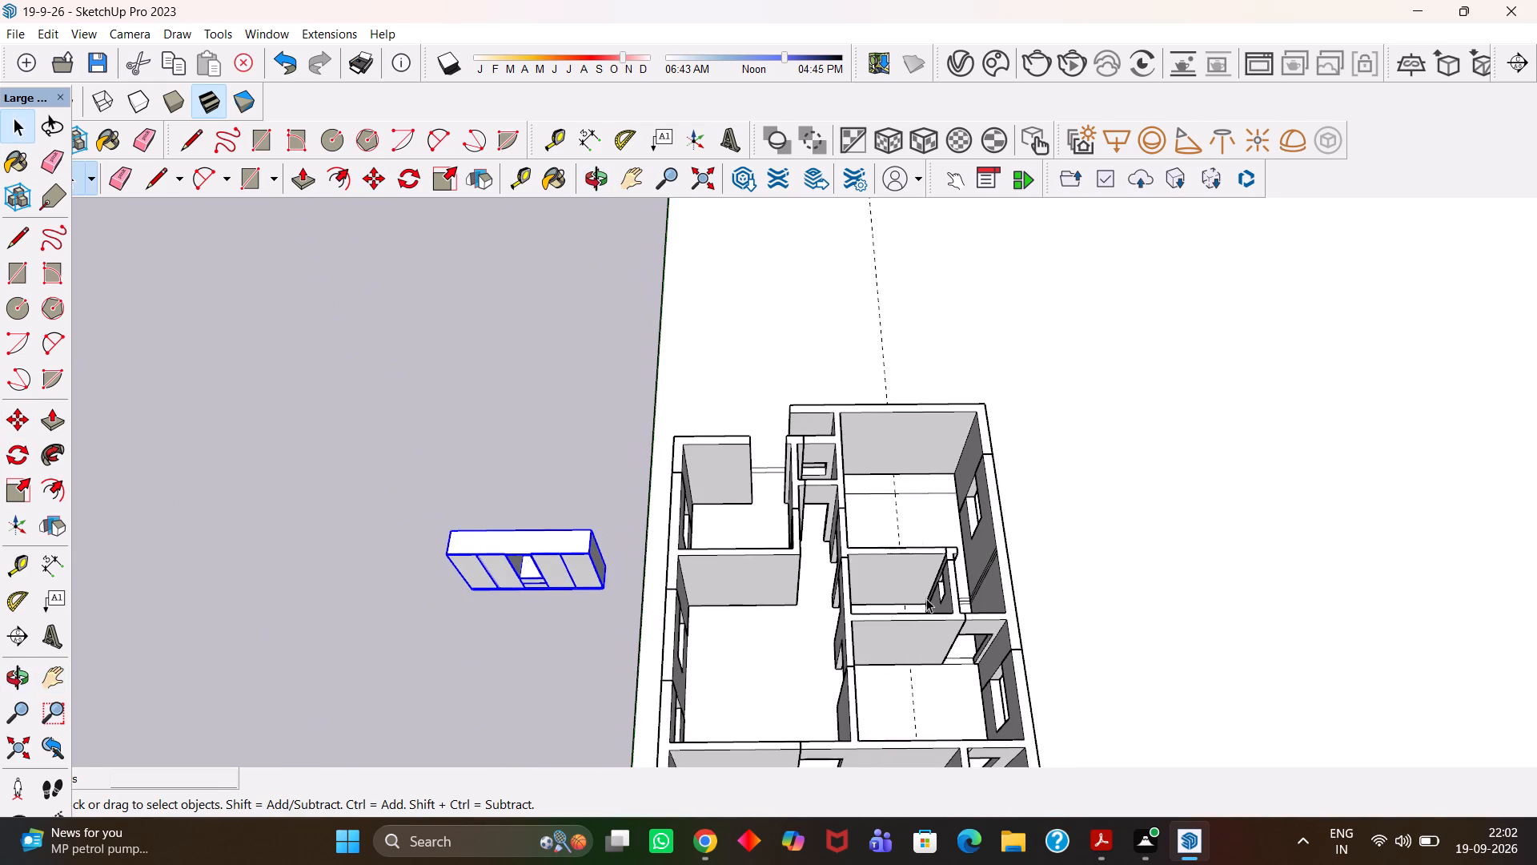
pyautogui.middleClick(917, 665)
pyautogui.scroll(1, 917, 666)
pyautogui.press('space')
pyautogui.click(494, 452)
pyautogui.scroll(2, 925, 481)
pyautogui.click(926, 467)
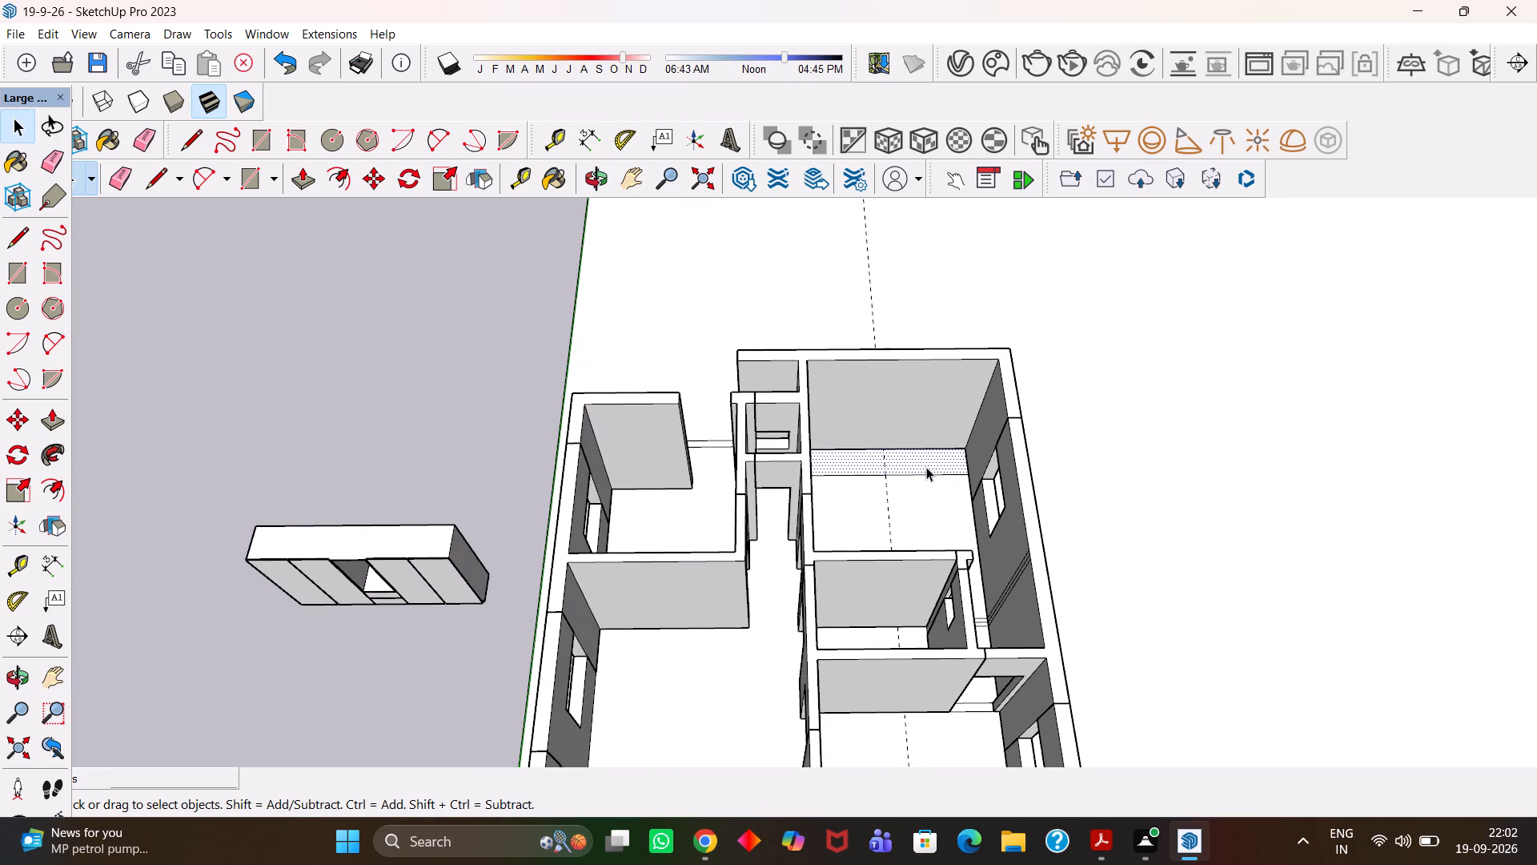
pyautogui.press('m')
pyautogui.click(926, 467)
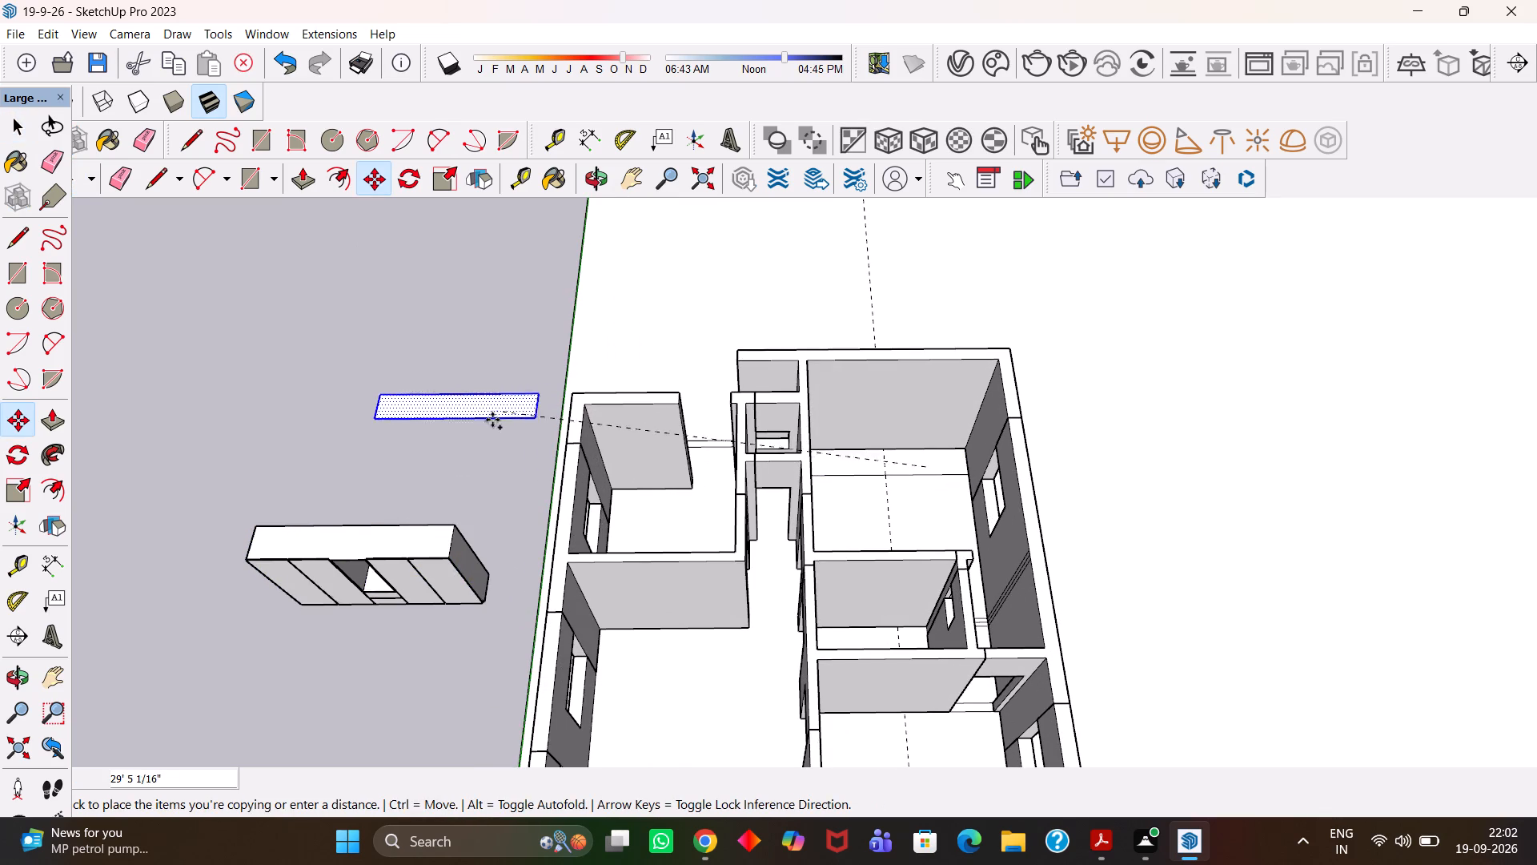
pyautogui.click(484, 424)
# Extrude the copied floor strip upward 3'.
pyautogui.scroll(2, 484, 424)
pyautogui.press('p')
pyautogui.click(484, 424)
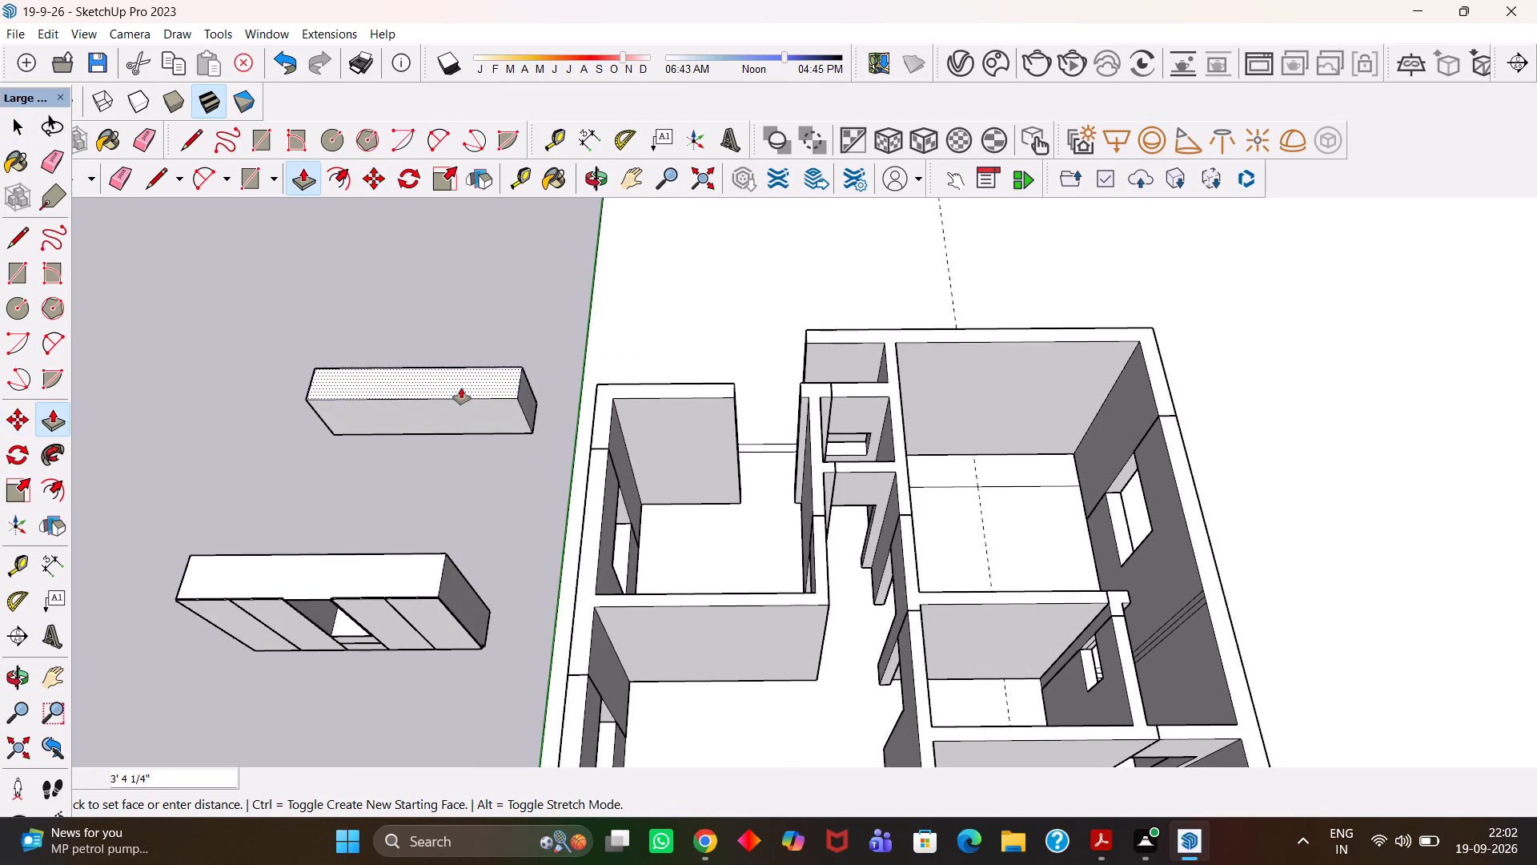
pyautogui.write("3'")
pyautogui.press('Return')
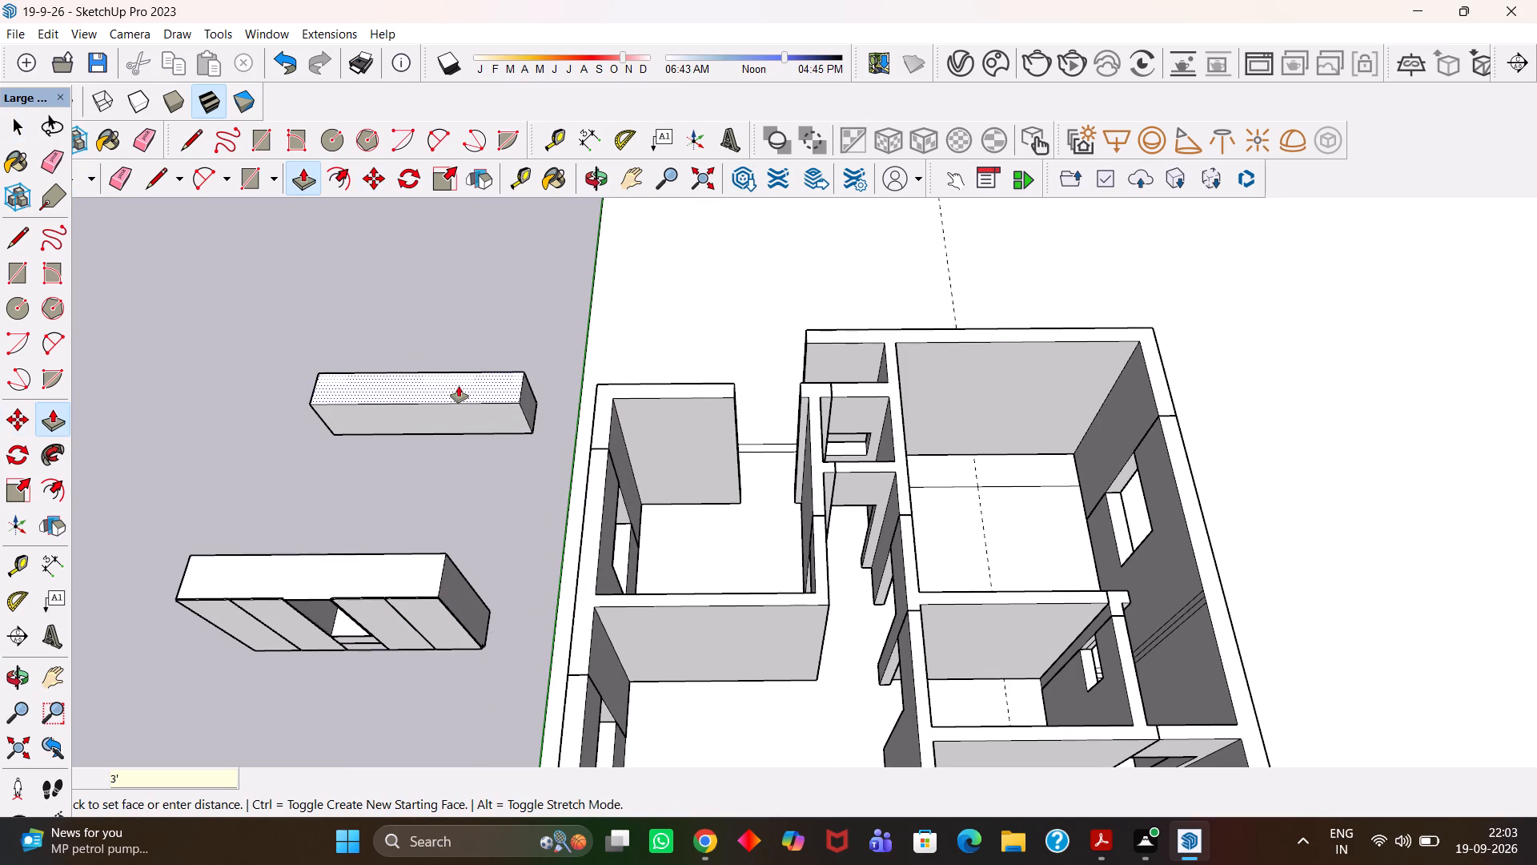
# Make the extruded 3' high box behind the wardrobe into a group.
pyautogui.press('h')
pyautogui.scroll(-4, 459, 386)
pyautogui.moveTo(367, 368); pyautogui.dragTo(616, 422)
pyautogui.scroll(3, 658, 450)
pyautogui.moveTo(647, 465); pyautogui.dragTo(692, 467)
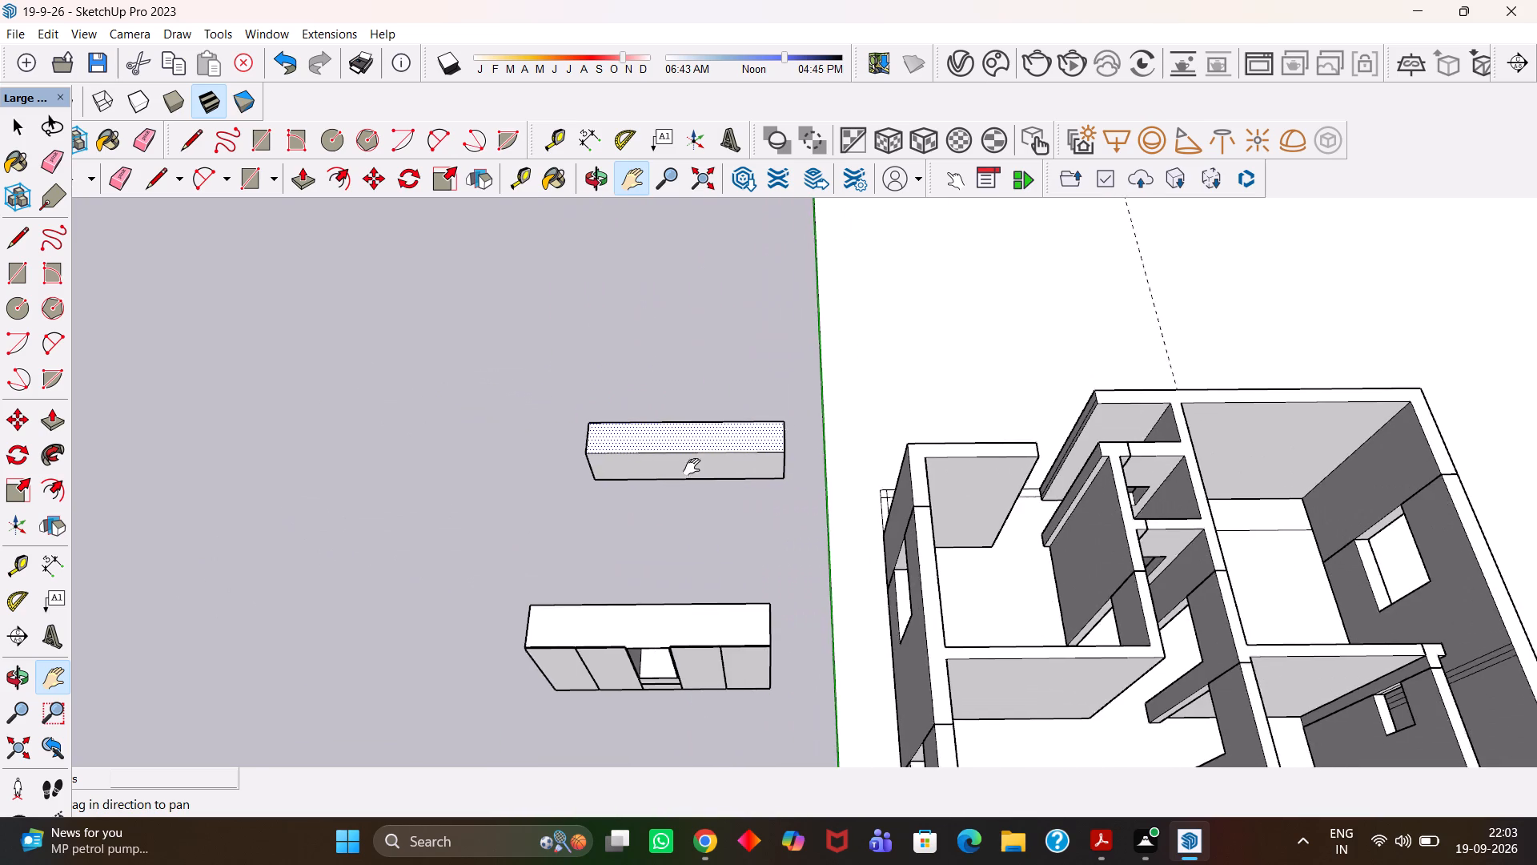
pyautogui.moveTo(692, 467); pyautogui.dragTo(752, 464)
pyautogui.scroll(4, 758, 479)
pyautogui.press('space')
pyautogui.tripleClick(788, 465)
pyautogui.click(788, 465)
pyautogui.rightClick(790, 458)
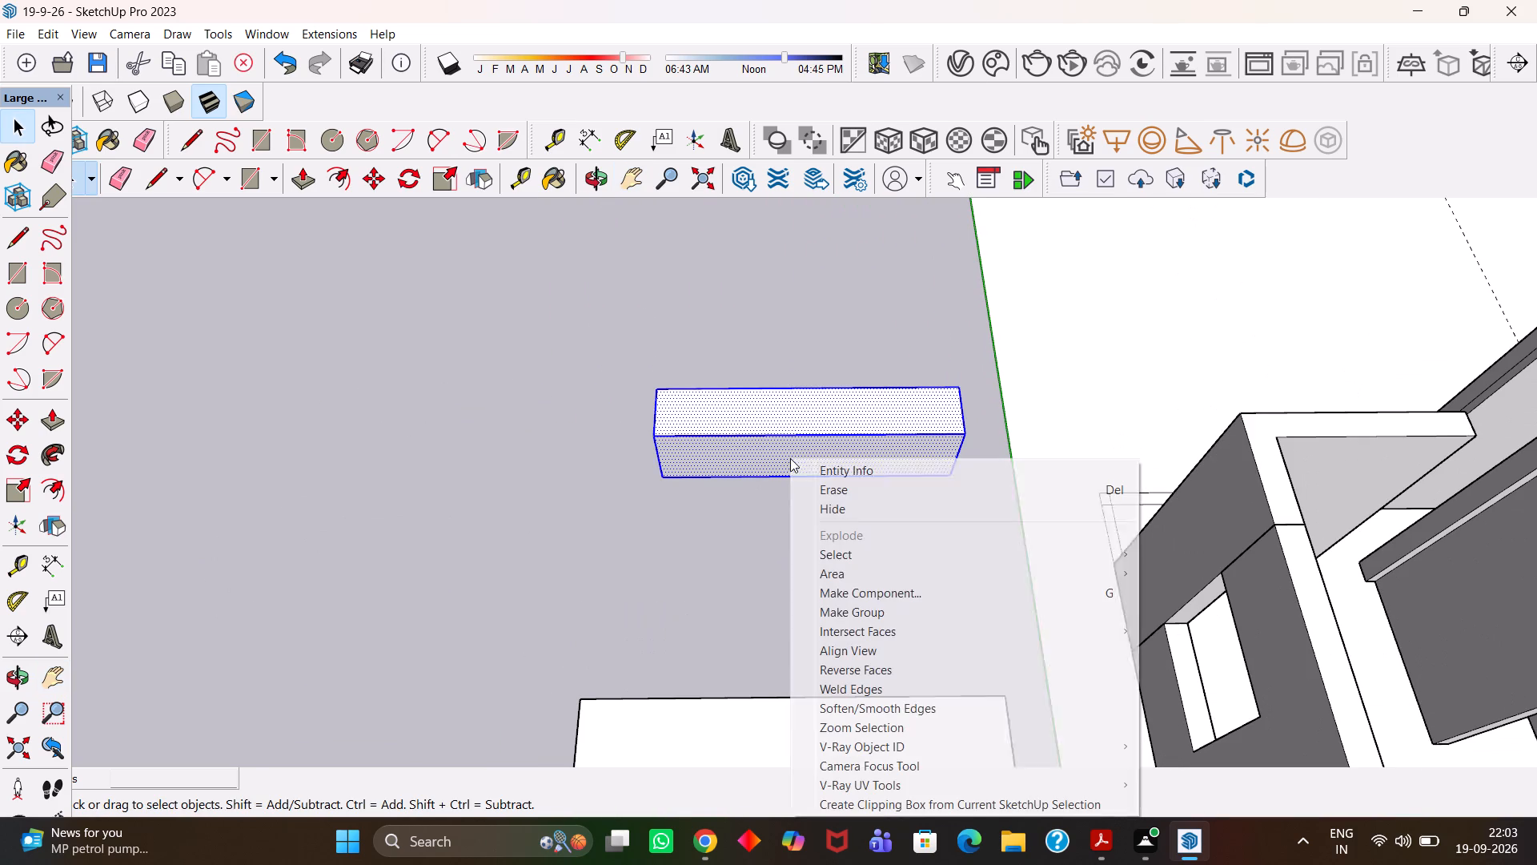
pyautogui.click(837, 610)
pyautogui.scroll(1, 800, 465)
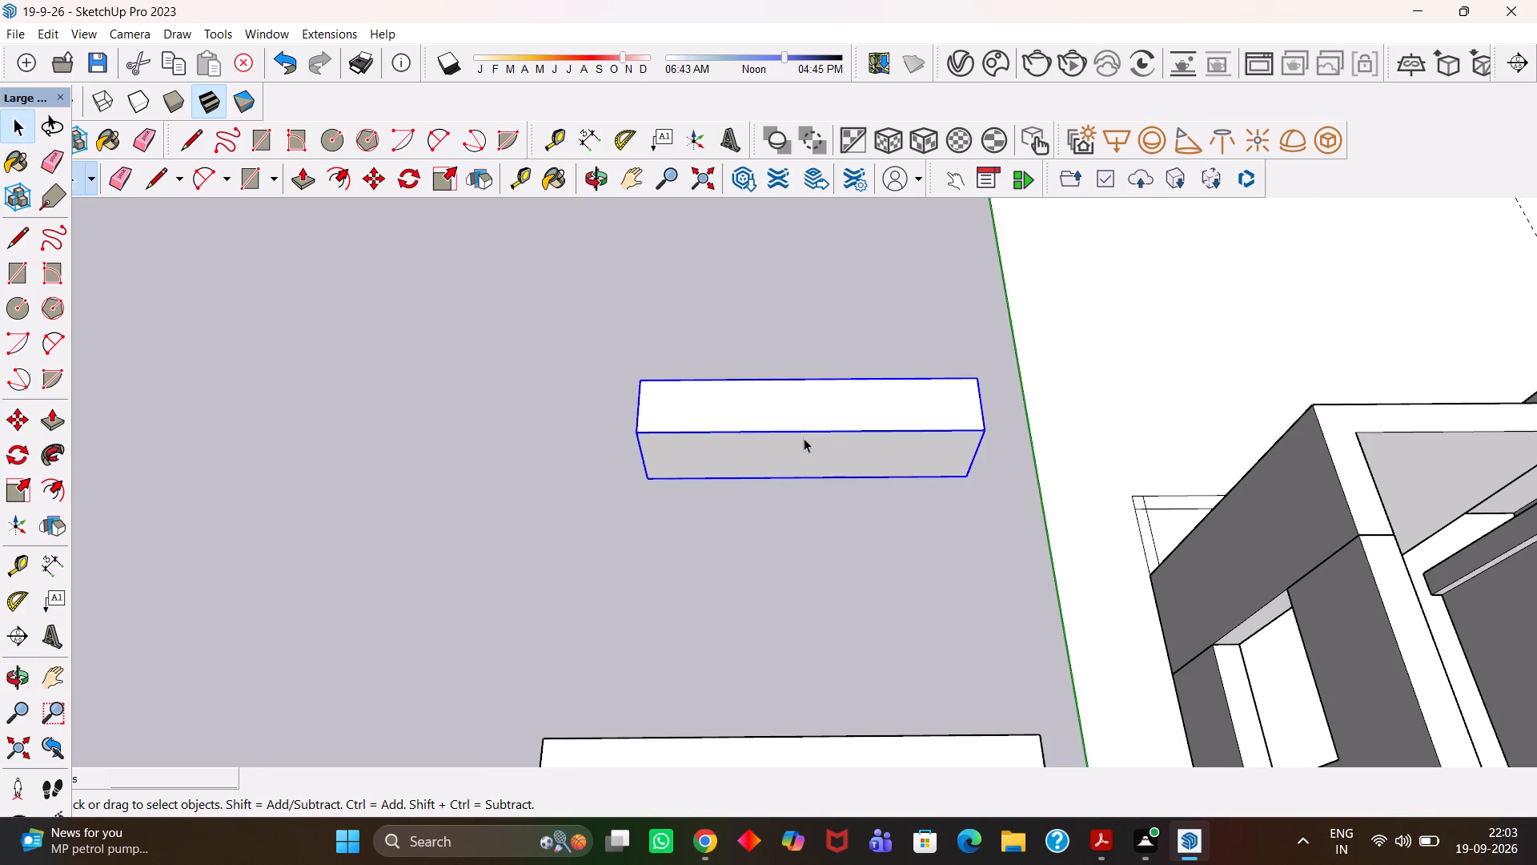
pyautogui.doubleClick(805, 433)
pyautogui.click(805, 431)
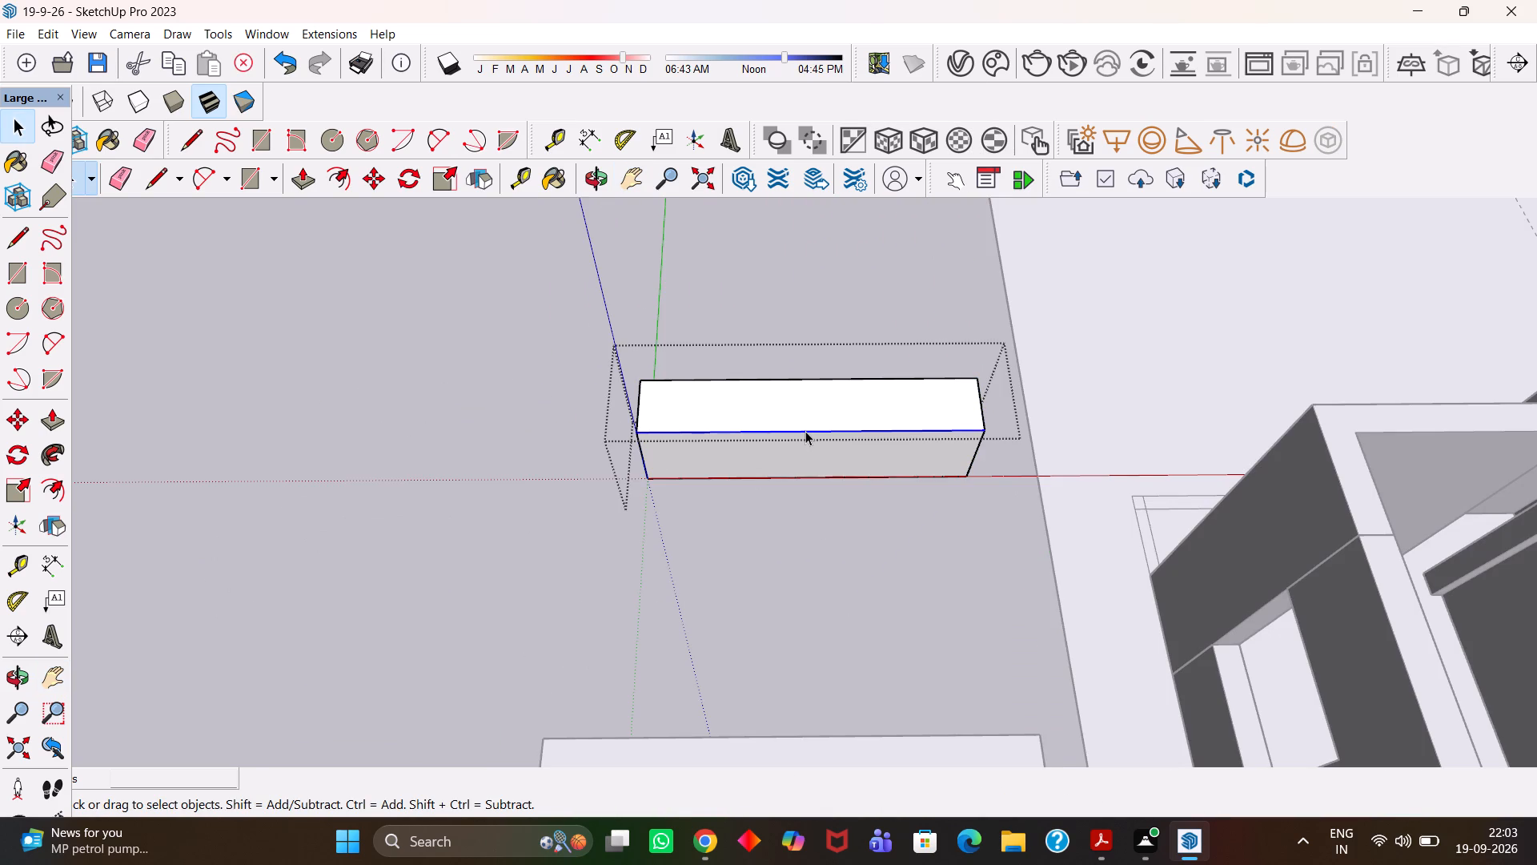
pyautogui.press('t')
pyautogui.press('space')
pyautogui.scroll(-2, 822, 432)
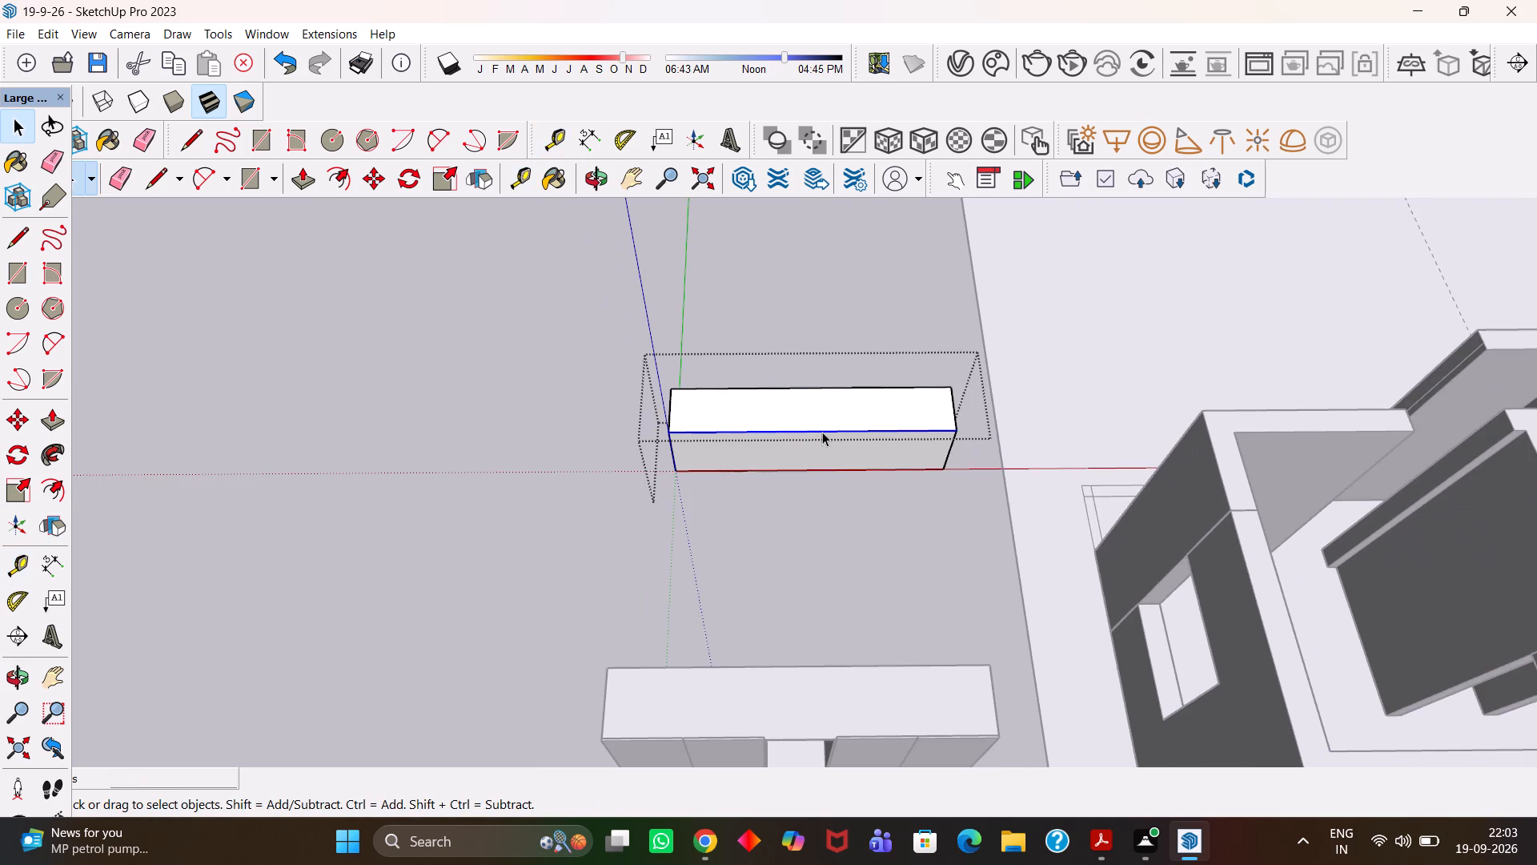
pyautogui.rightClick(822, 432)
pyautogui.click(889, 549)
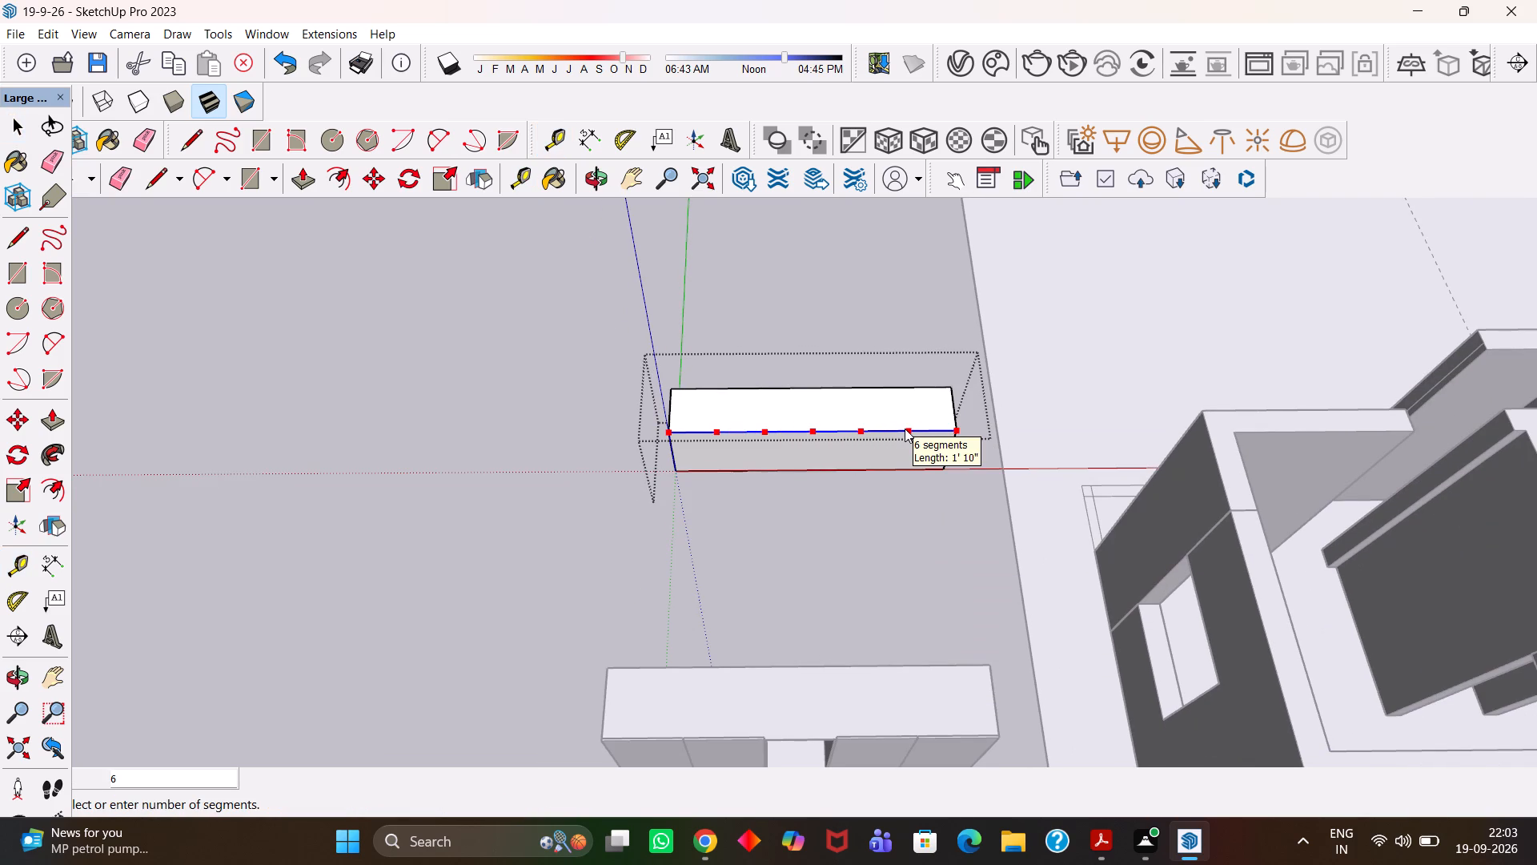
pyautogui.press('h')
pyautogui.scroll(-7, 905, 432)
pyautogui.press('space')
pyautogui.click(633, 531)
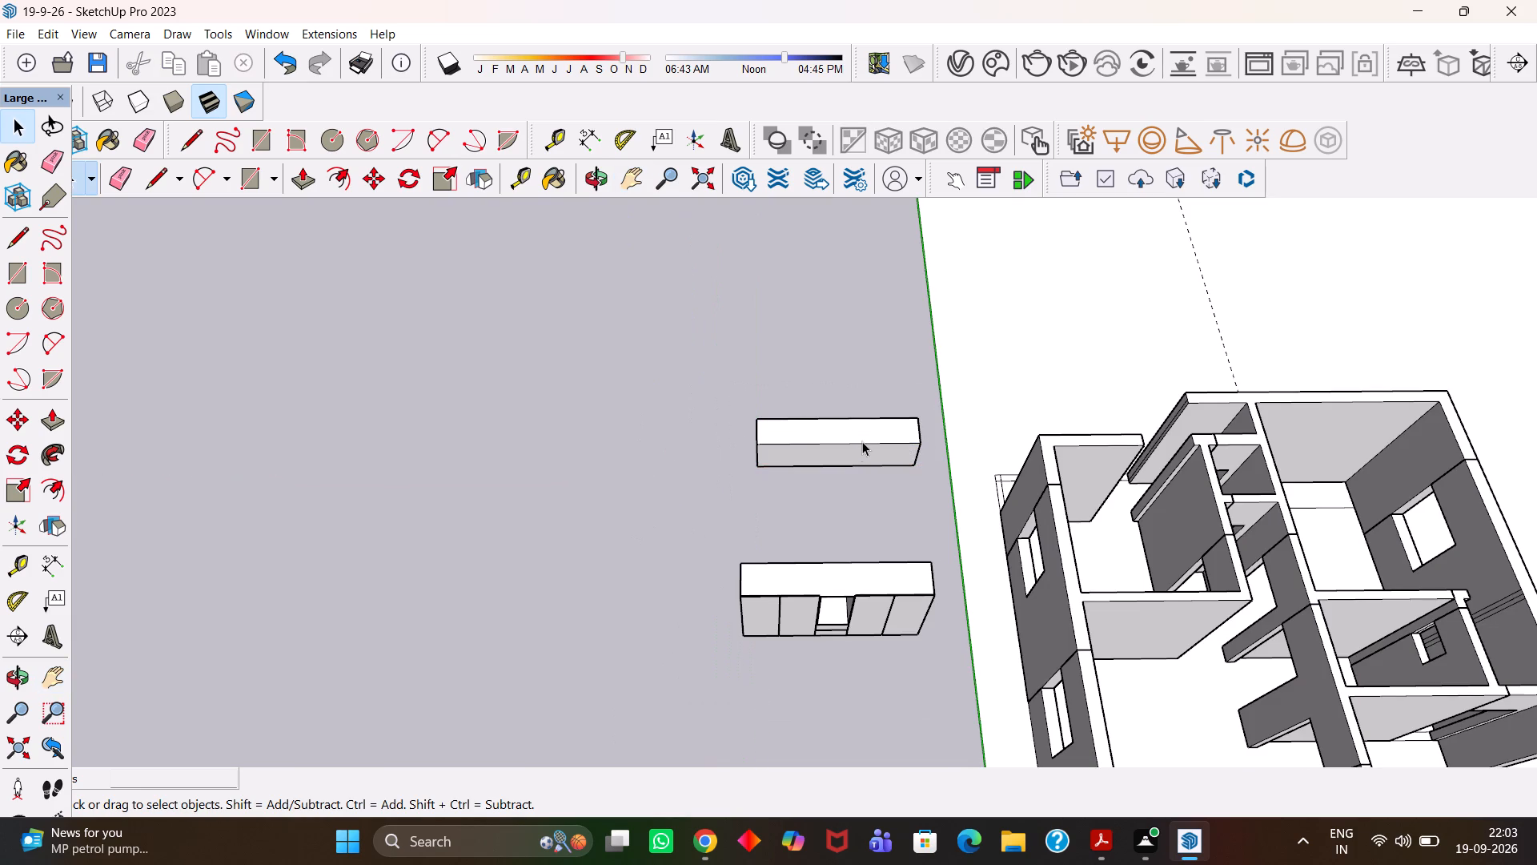
# Move the wardrobe by its bottom front corner about 31' 11 9/16" into the house's back room, against the far wall.
pyautogui.click(862, 441)
pyautogui.scroll(-4, 862, 441)
pyautogui.press('h')
pyautogui.moveTo(801, 525); pyautogui.dragTo(772, 437)
pyautogui.scroll(5, 757, 441)
pyautogui.press('space')
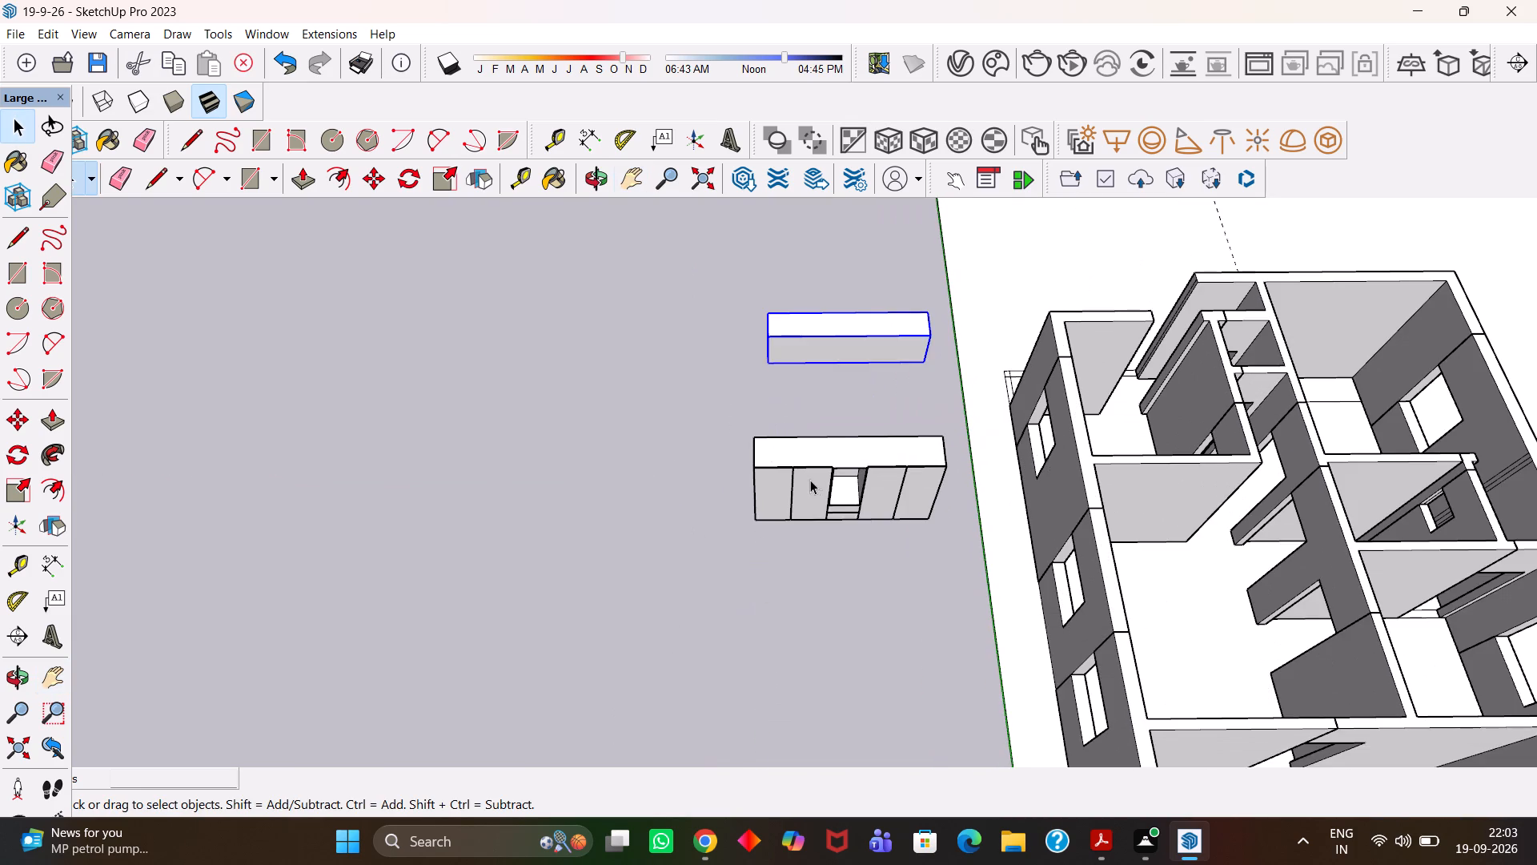
pyautogui.click(813, 481)
pyautogui.scroll(12, 808, 493)
pyautogui.press('m')
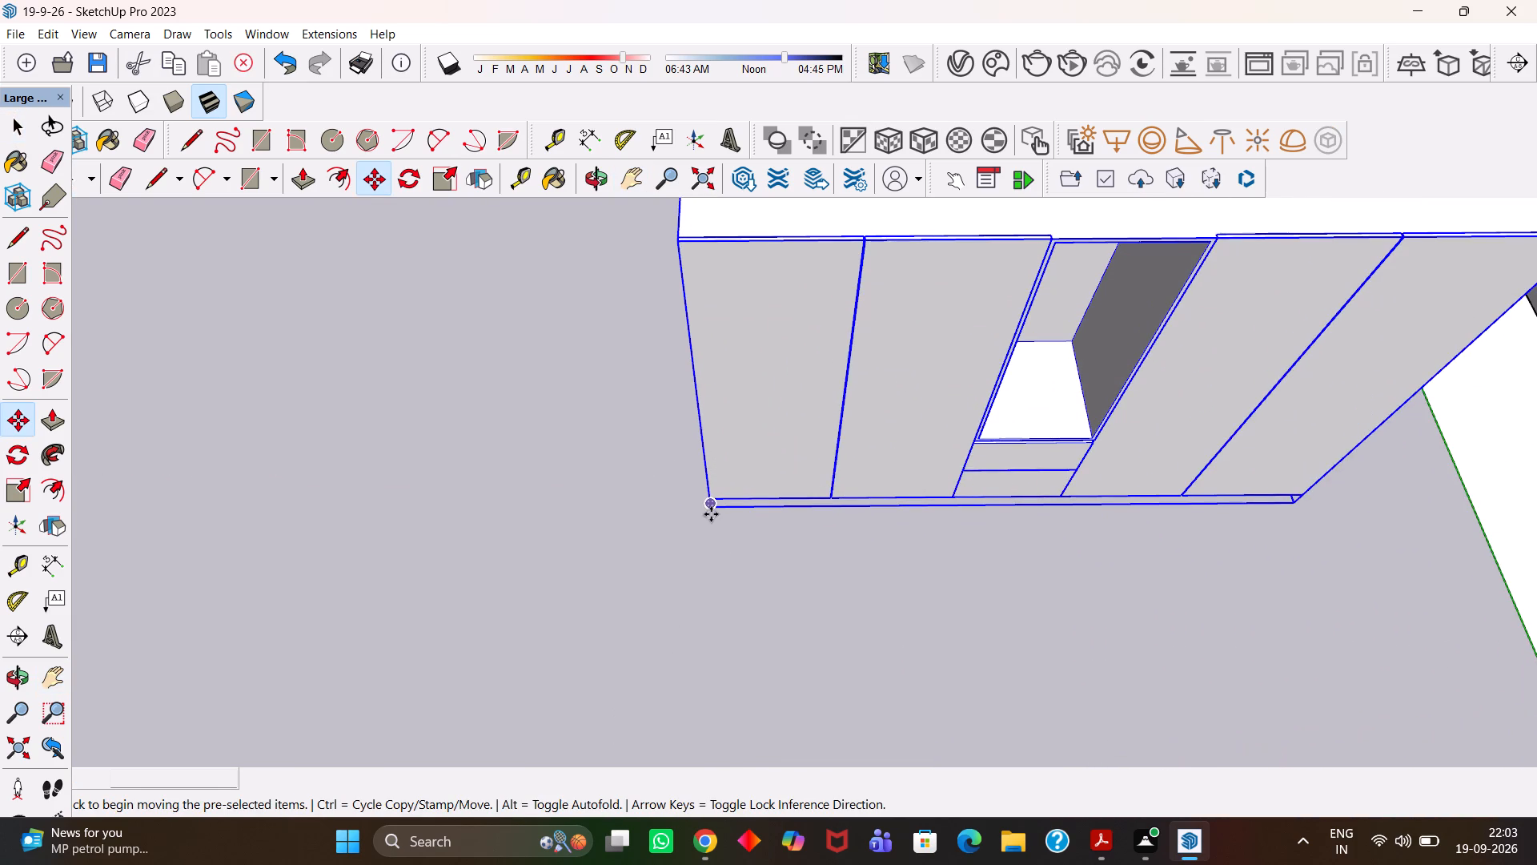
pyautogui.click(711, 514)
pyautogui.scroll(-10, 774, 512)
pyautogui.press('h')
pyautogui.moveTo(1031, 533); pyautogui.dragTo(628, 497)
pyautogui.scroll(-4, 645, 494)
pyautogui.moveTo(948, 458); pyautogui.dragTo(848, 587)
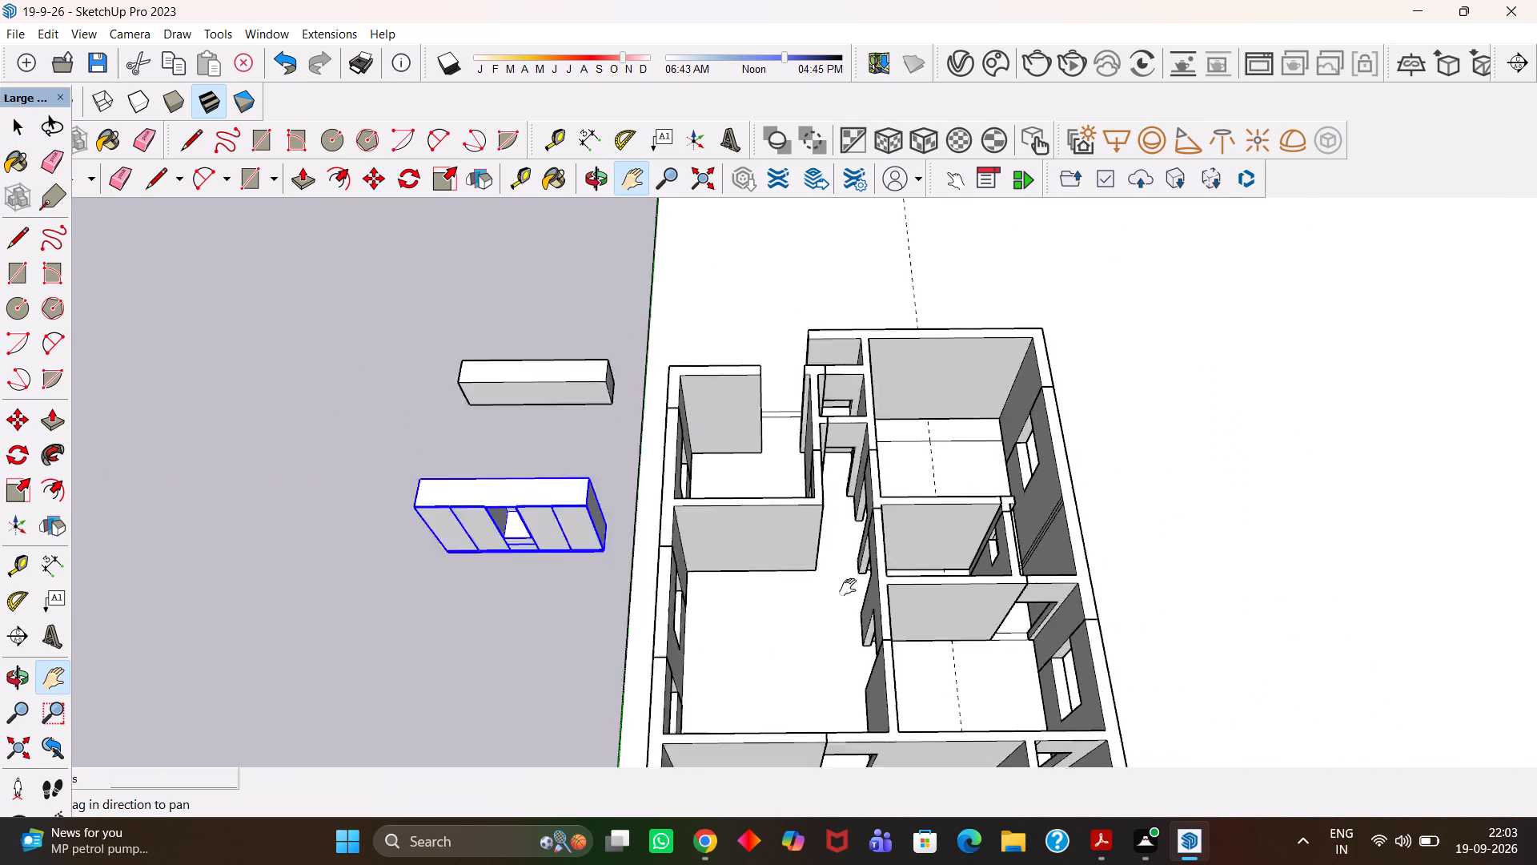
pyautogui.moveTo(848, 587); pyautogui.dragTo(817, 599)
pyautogui.scroll(14, 808, 489)
pyautogui.press('Escape')
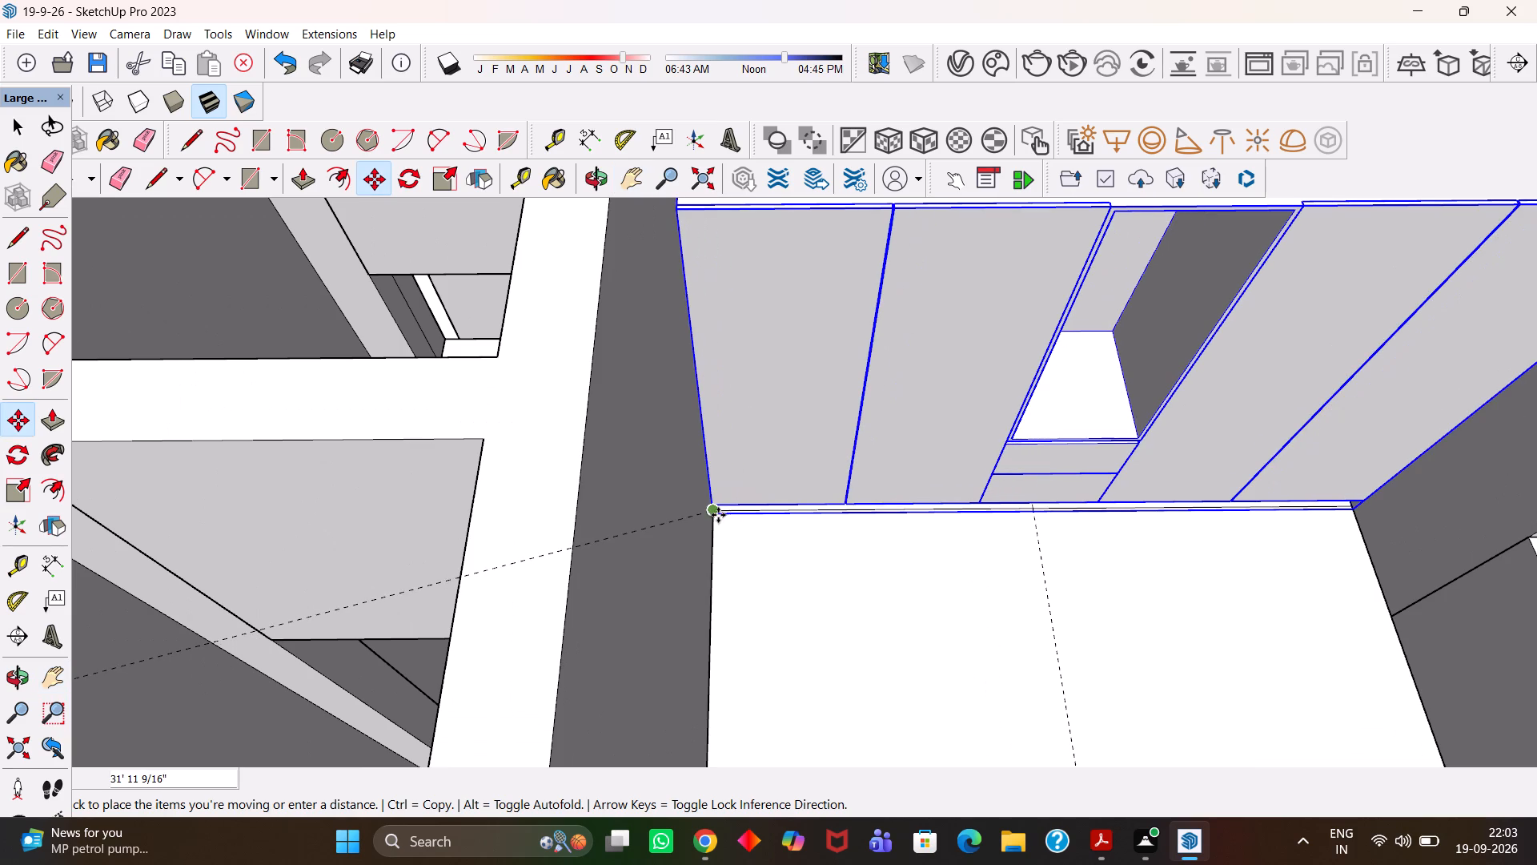
pyautogui.click(718, 515)
pyautogui.scroll(-10, 718, 515)
pyautogui.press('h')
pyautogui.scroll(1, 829, 567)
pyautogui.moveTo(829, 567); pyautogui.dragTo(809, 489, button='middle')
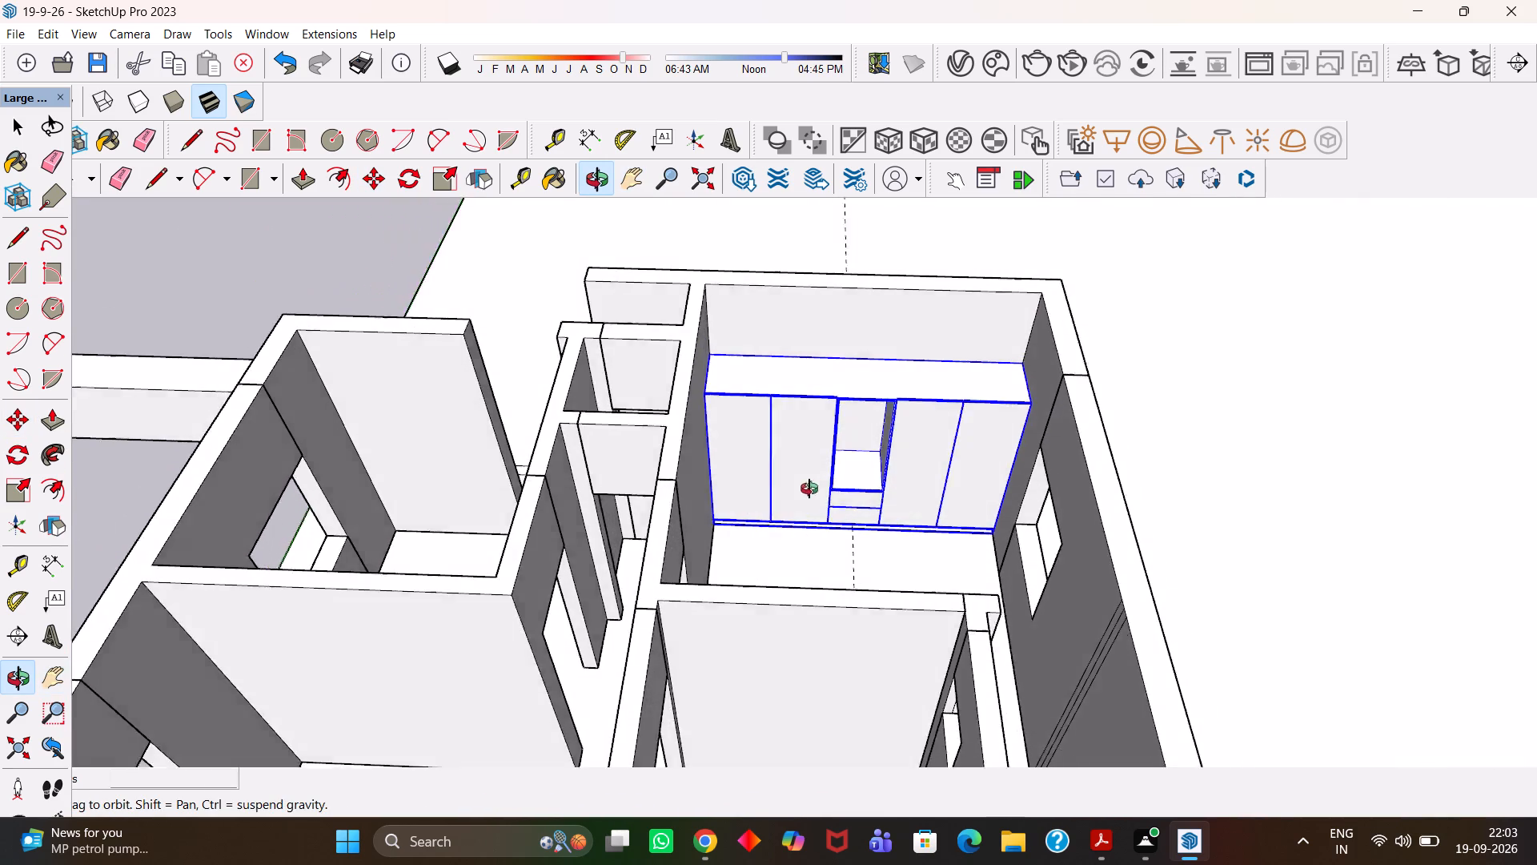
pyautogui.moveTo(809, 489); pyautogui.dragTo(808, 519, button='middle')
# Move the grouped 3' high box into the back room, directly on top of the wardrobe between the side walls.
pyautogui.press('h')
pyautogui.scroll(-2, 808, 521)
pyautogui.moveTo(660, 496); pyautogui.dragTo(961, 571)
pyautogui.scroll(-4, 665, 519)
pyautogui.moveTo(568, 514); pyautogui.dragTo(716, 544)
pyautogui.click(690, 517)
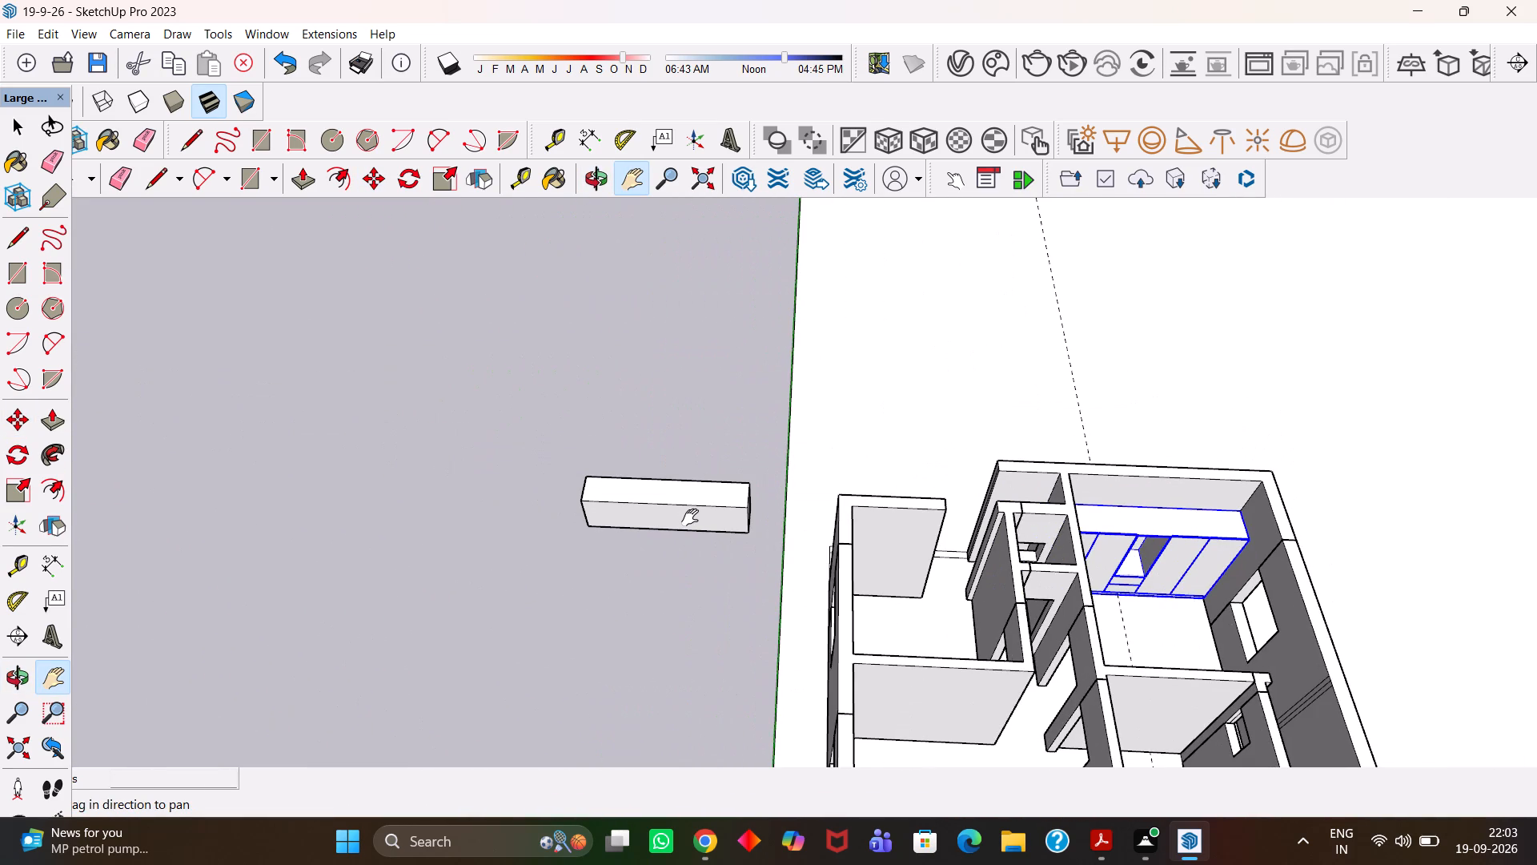
pyautogui.press('space')
pyautogui.scroll(2, 684, 506)
pyautogui.press('space')
pyautogui.doubleClick(683, 503)
pyautogui.click(684, 549)
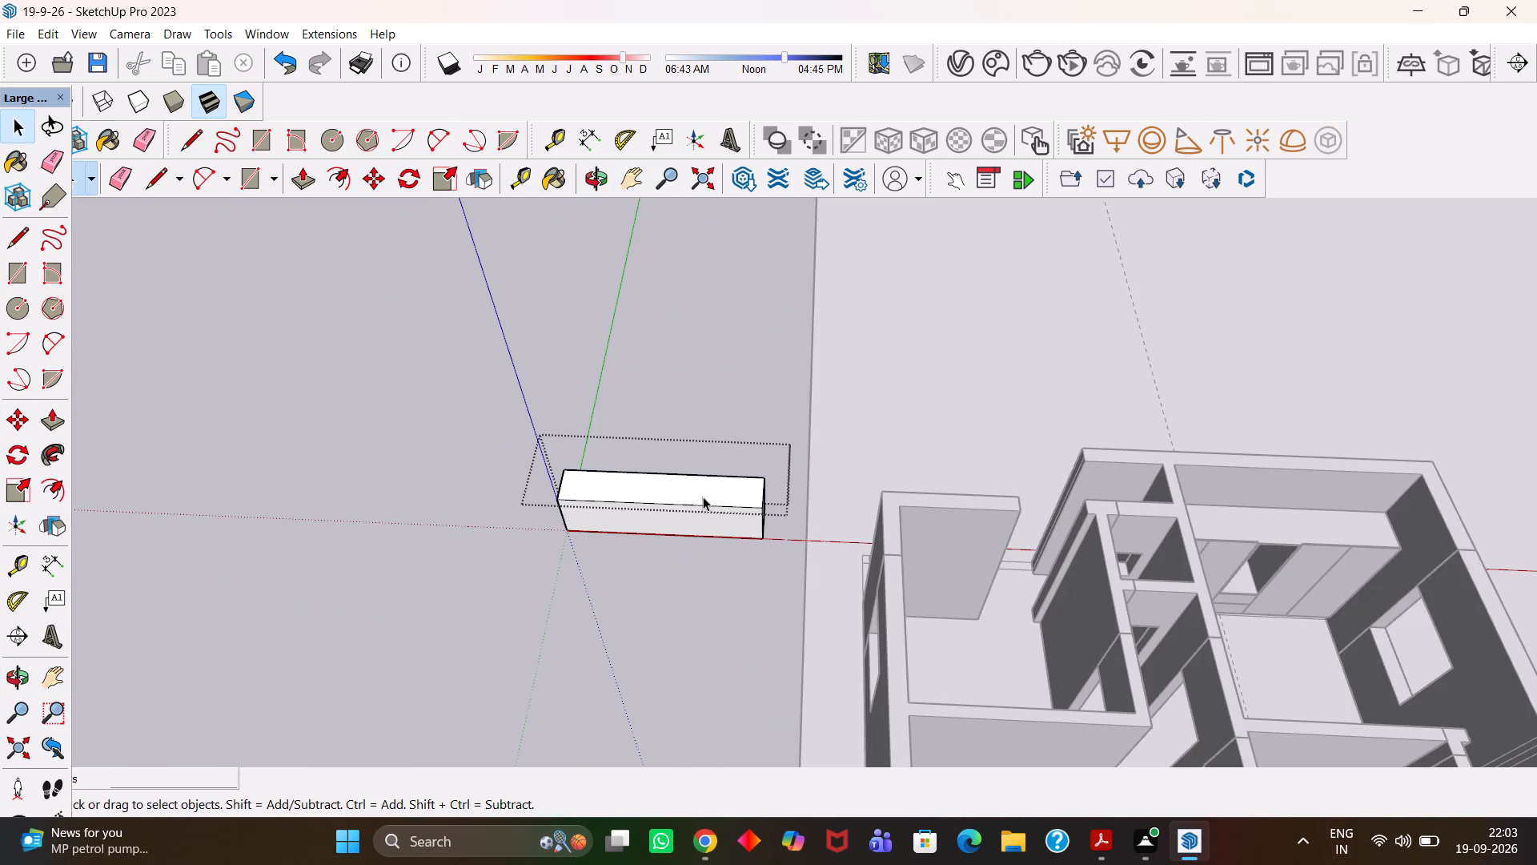
pyautogui.click(703, 496)
pyautogui.doubleClick(653, 569)
pyautogui.scroll(2, 704, 518)
pyautogui.click(693, 486)
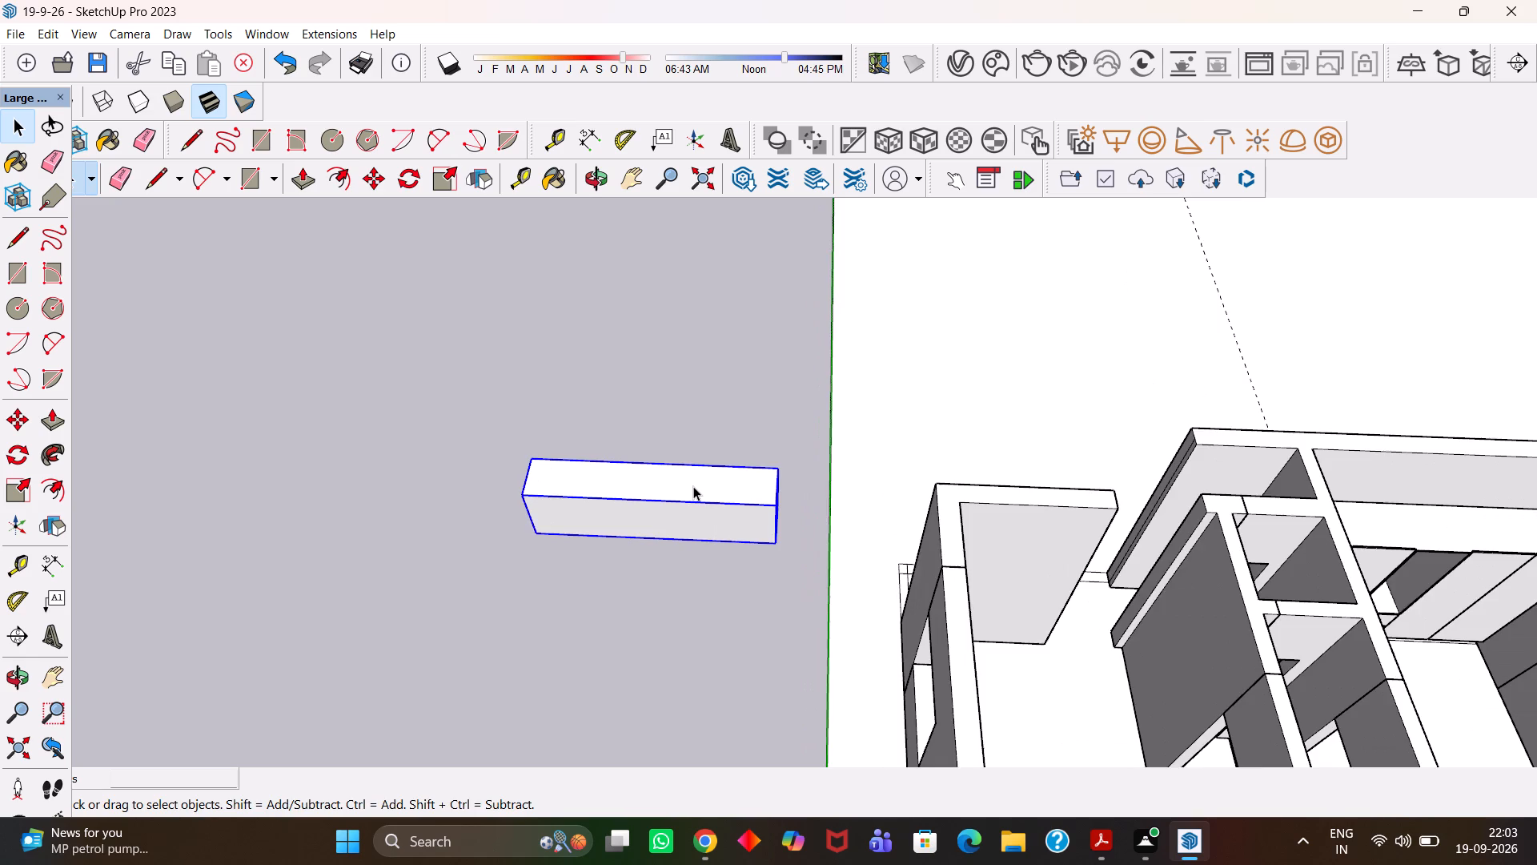
pyautogui.scroll(-4, 693, 486)
pyautogui.press('m')
pyautogui.click(583, 469)
pyautogui.scroll(-5, 703, 499)
pyautogui.scroll(2, 937, 505)
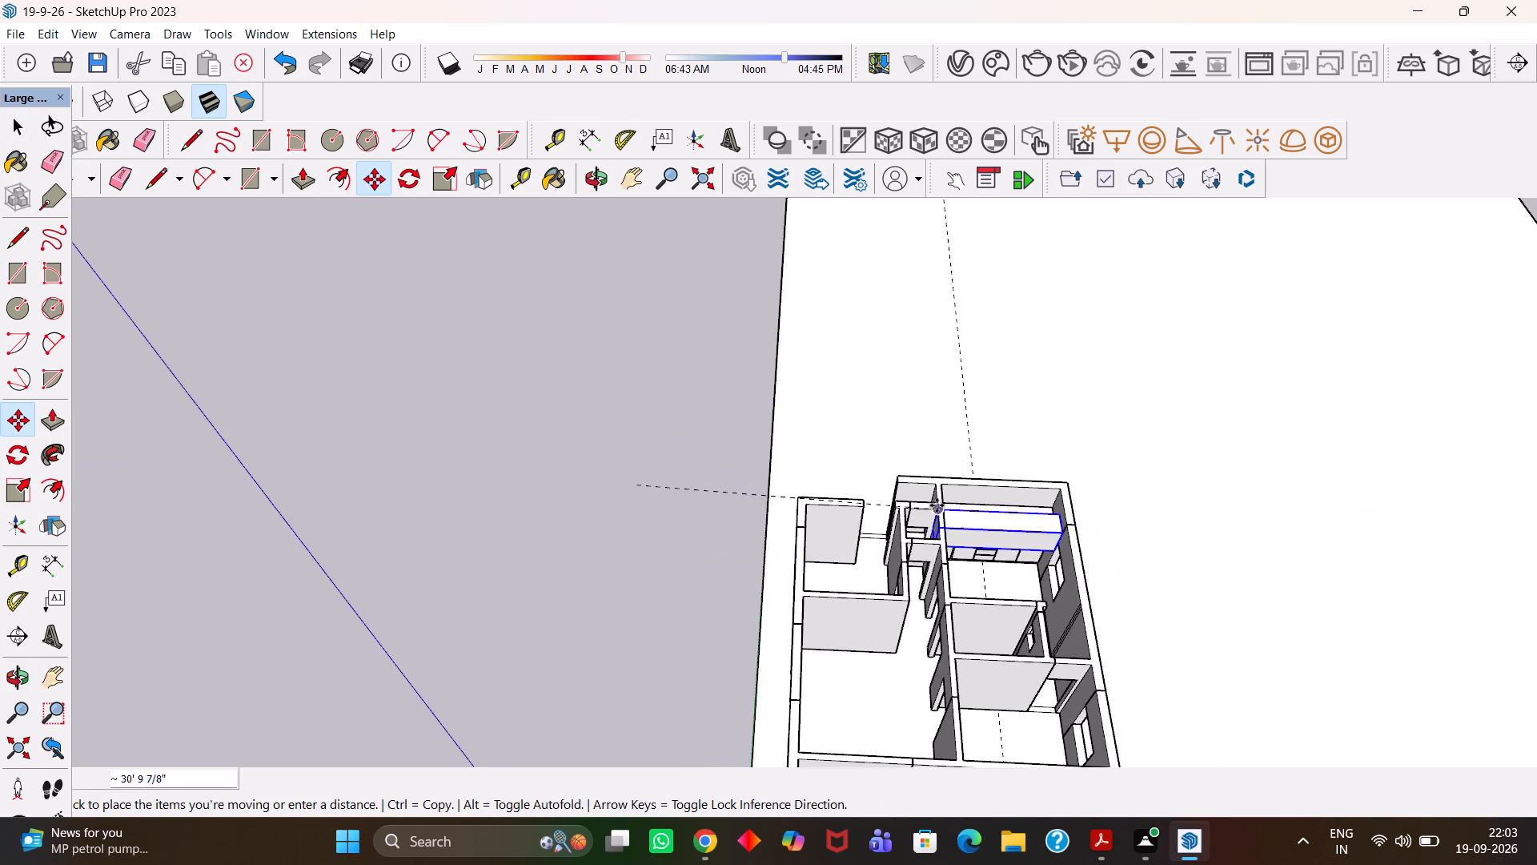
pyautogui.scroll(6, 937, 505)
pyautogui.click(944, 473)
pyautogui.scroll(-4, 936, 477)
pyautogui.press('h')
pyautogui.moveTo(1049, 546); pyautogui.dragTo(728, 546)
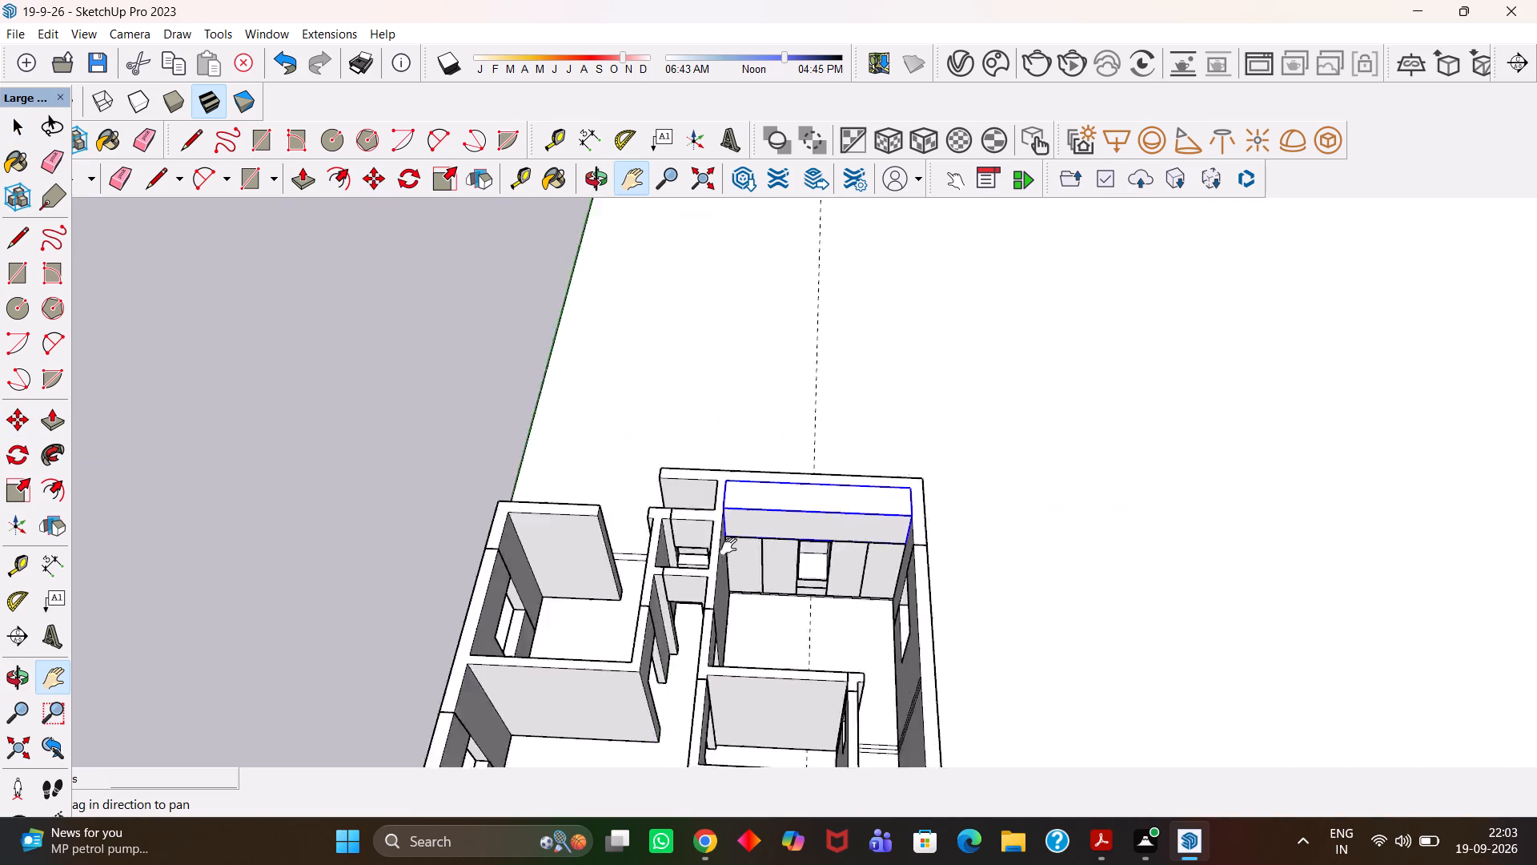
pyautogui.moveTo(728, 546); pyautogui.dragTo(726, 545)
pyautogui.scroll(12, 658, 516)
pyautogui.moveTo(704, 550); pyautogui.dragTo(715, 521, button='middle')
pyautogui.scroll(4, 552, 526)
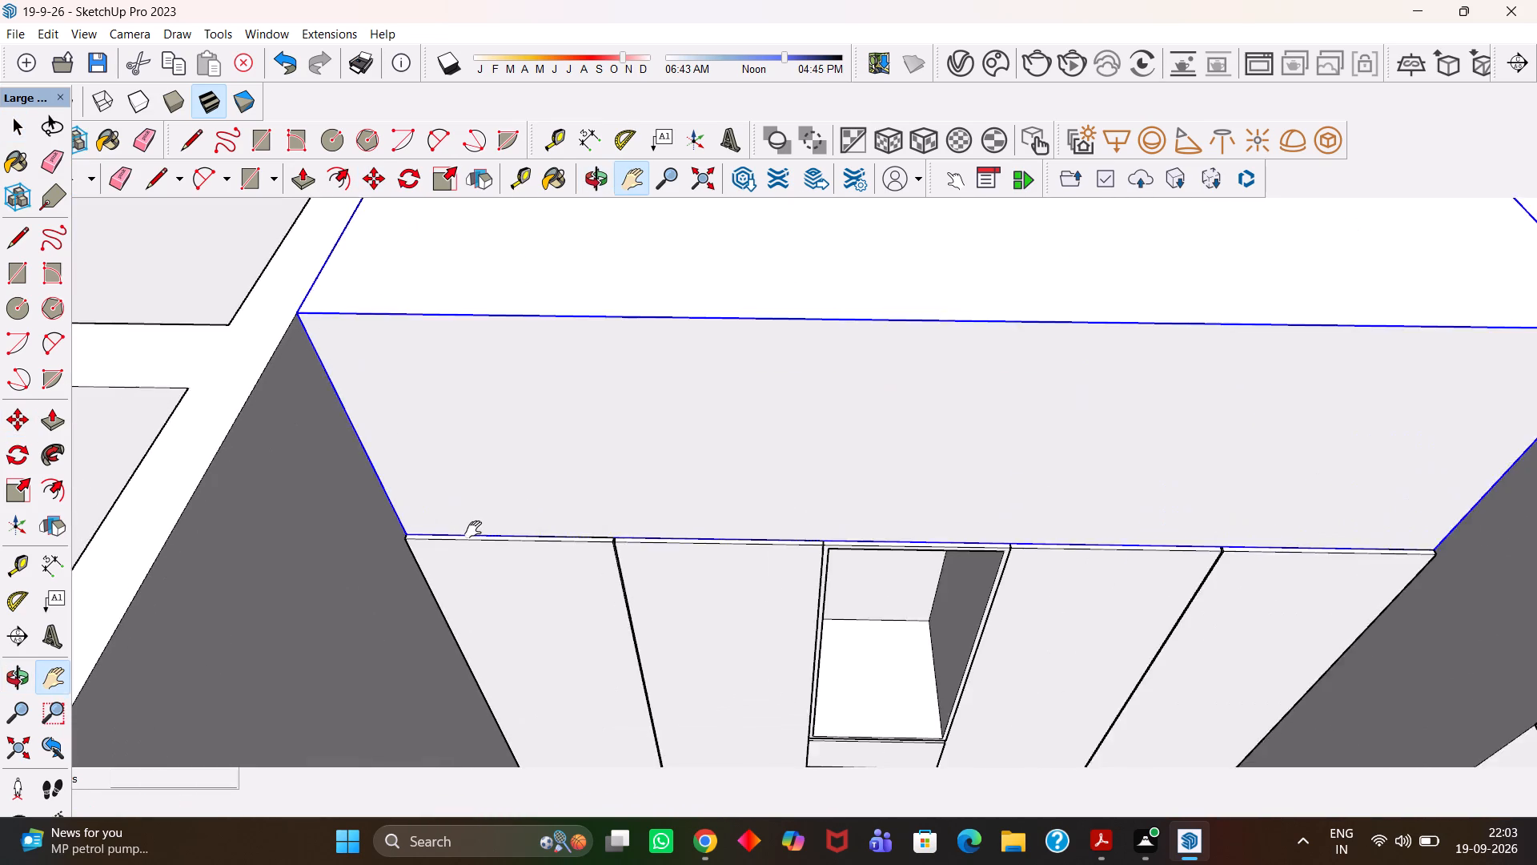
pyautogui.scroll(4, 473, 529)
pyautogui.scroll(-14, 464, 529)
# Examine the wardrobe's shutters and central opening in place beneath the upper unit, opening its groups, and leave the wardrobe group.
pyautogui.press('space')
pyautogui.click(852, 614)
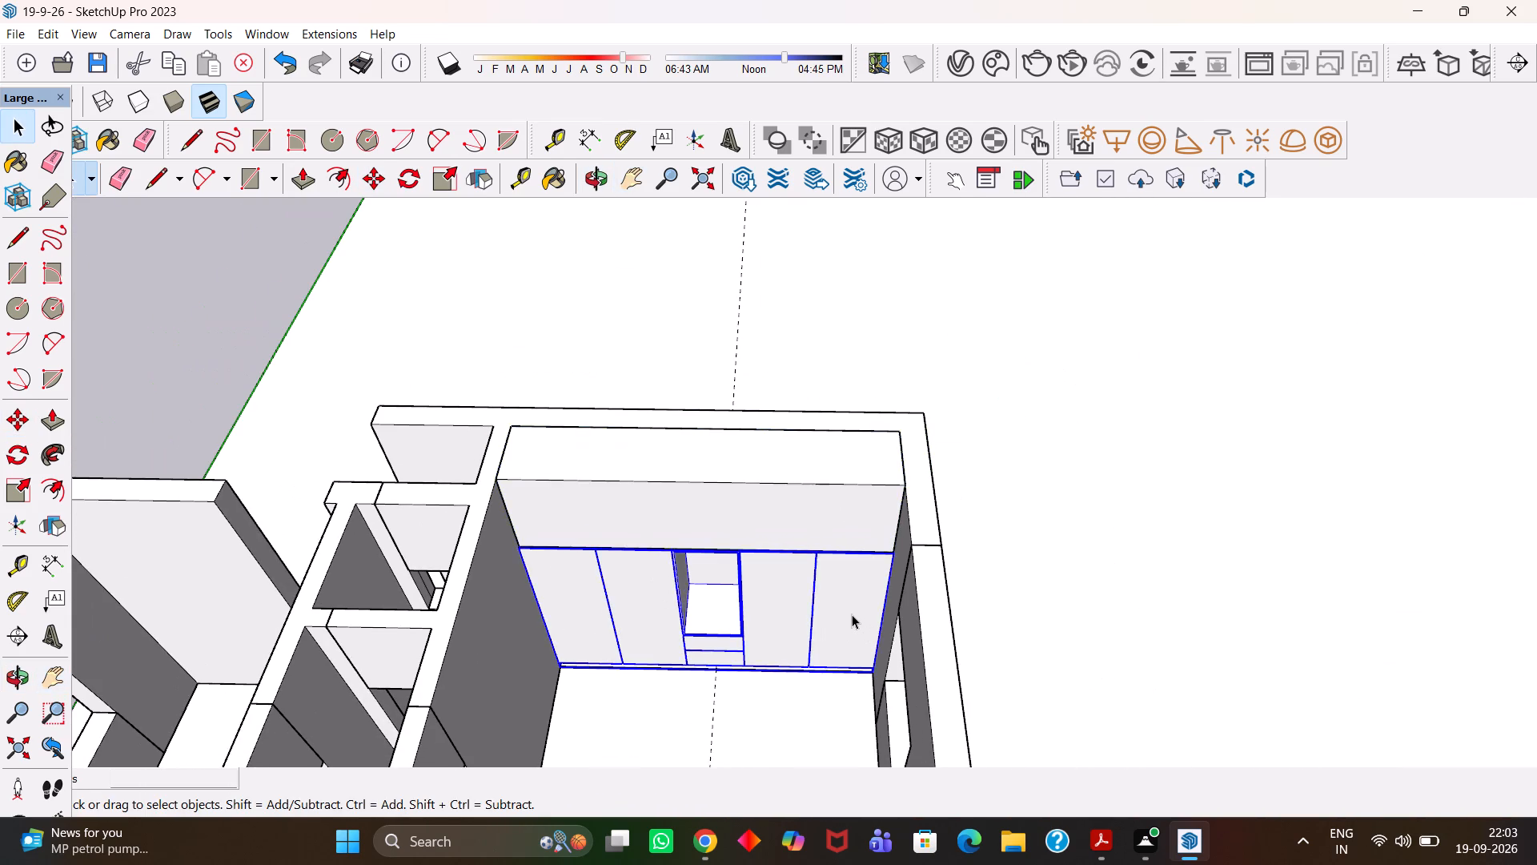
pyautogui.moveTo(845, 622); pyautogui.dragTo(872, 651, button='middle')
pyautogui.scroll(2, 871, 650)
pyautogui.click(872, 646)
pyautogui.click(872, 646)
pyautogui.tripleClick(848, 622)
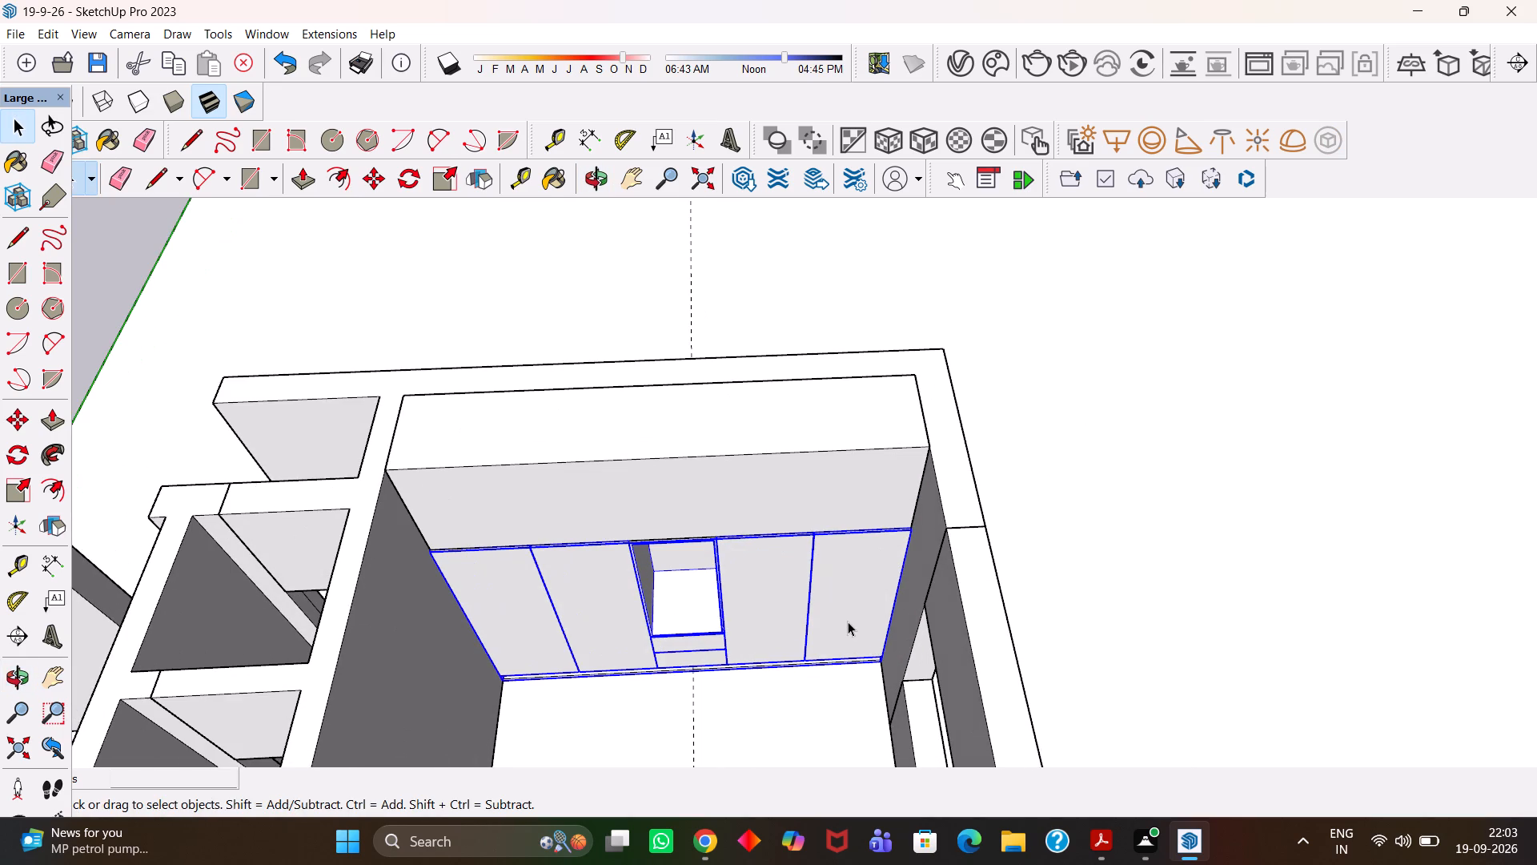
pyautogui.click(843, 613)
pyautogui.click(843, 613)
pyautogui.doubleClick(843, 613)
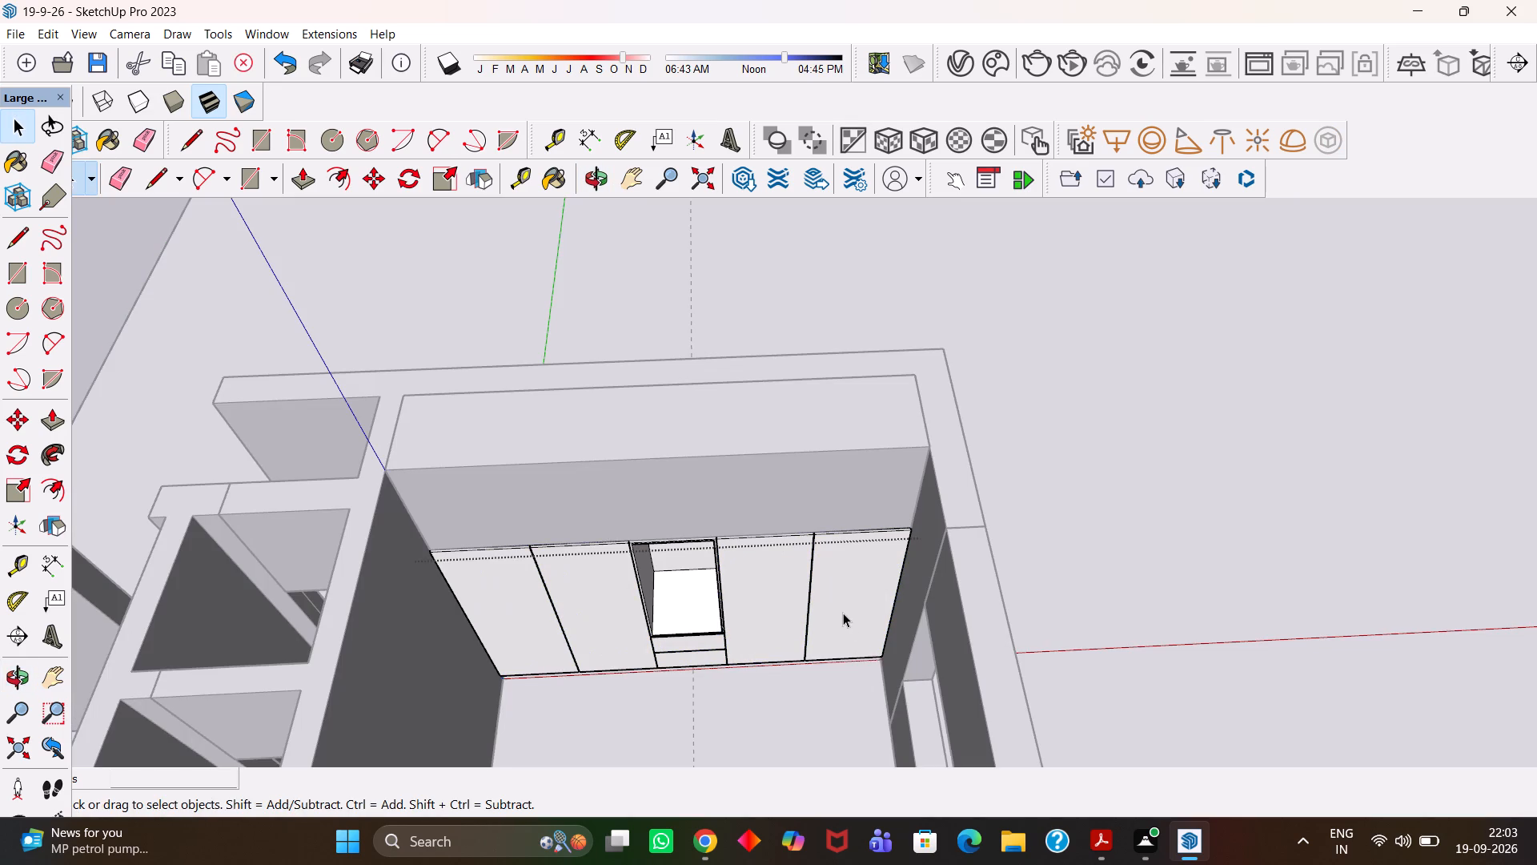
pyautogui.scroll(2, 843, 613)
pyautogui.doubleClick(843, 613)
pyautogui.doubleClick(837, 605)
pyautogui.scroll(2, 853, 524)
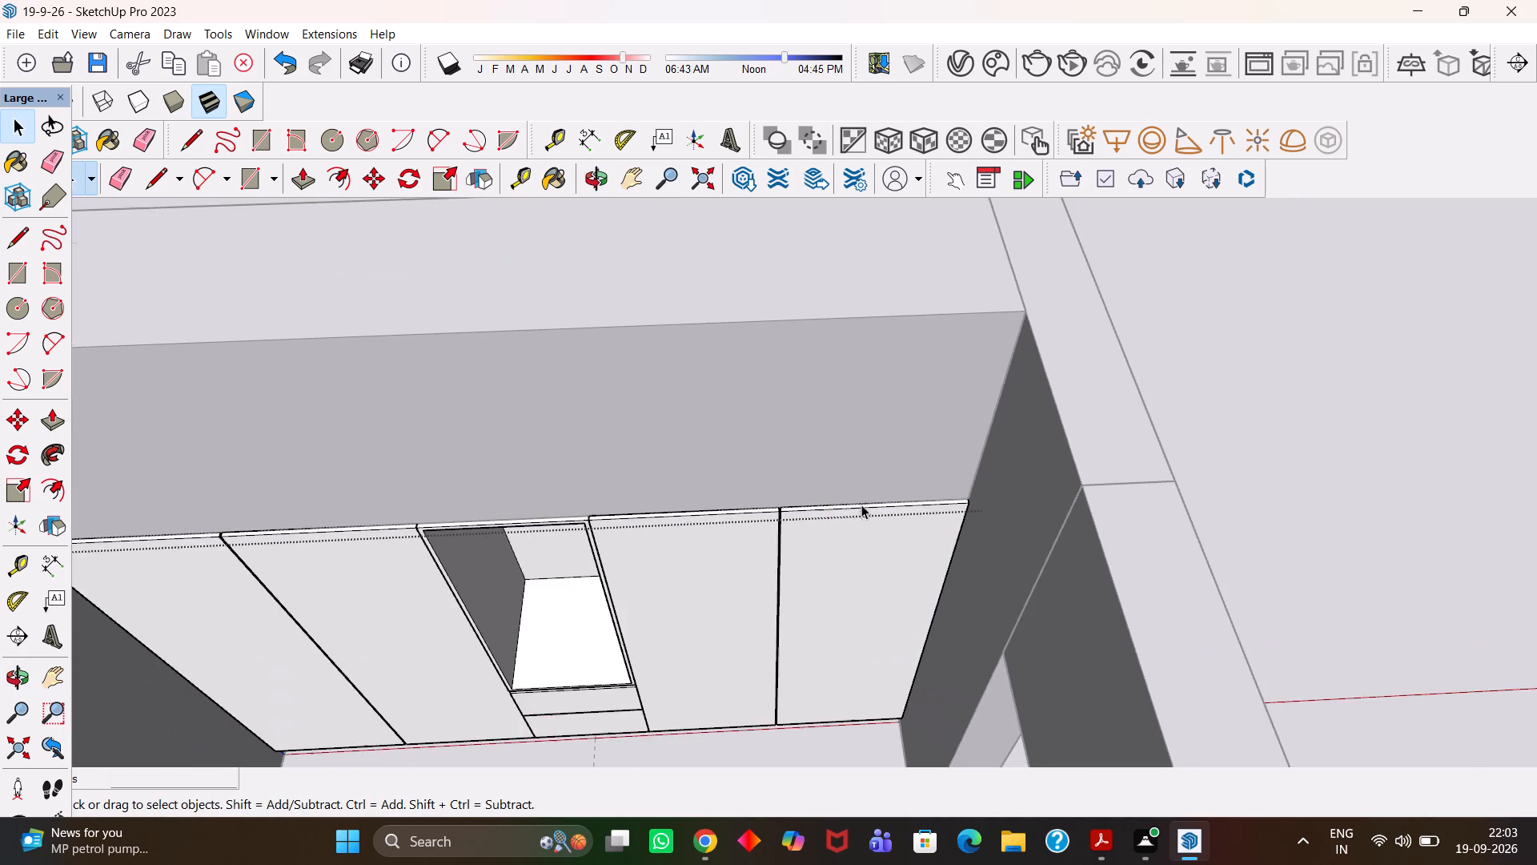
pyautogui.scroll(6, 861, 505)
pyautogui.press('space')
pyautogui.doubleClick(893, 560)
pyautogui.scroll(-2, 881, 553)
pyautogui.click(876, 554)
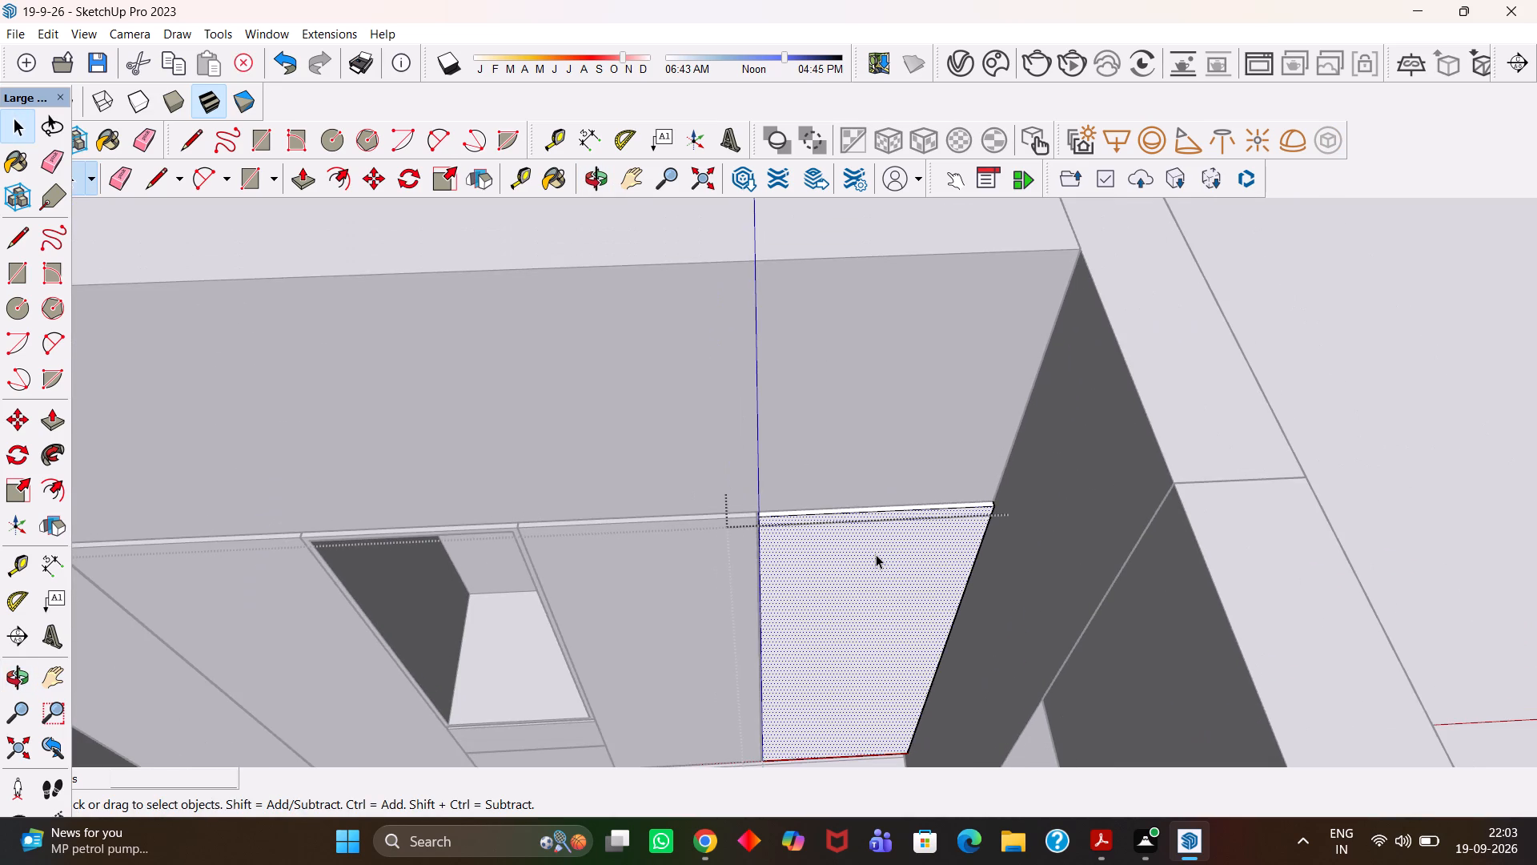
pyautogui.scroll(-5, 876, 554)
pyautogui.click(1210, 478)
pyautogui.tripleClick(901, 565)
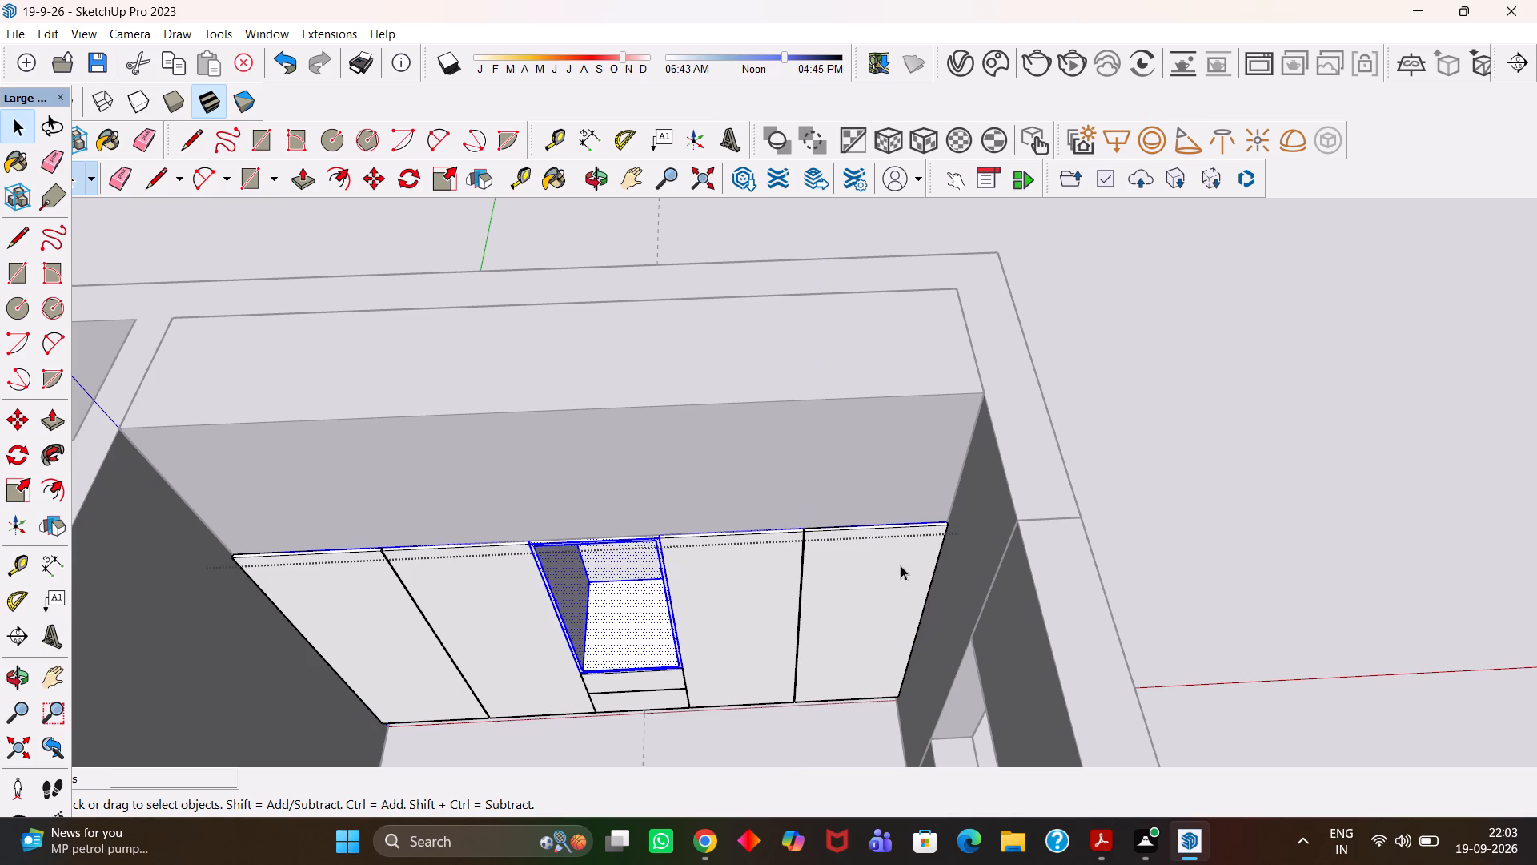
pyautogui.click(901, 565)
pyautogui.moveTo(863, 565); pyautogui.dragTo(831, 589, button='middle')
pyautogui.scroll(-3, 831, 589)
pyautogui.press('h')
pyautogui.moveTo(724, 600); pyautogui.dragTo(830, 523)
pyautogui.scroll(-3, 845, 514)
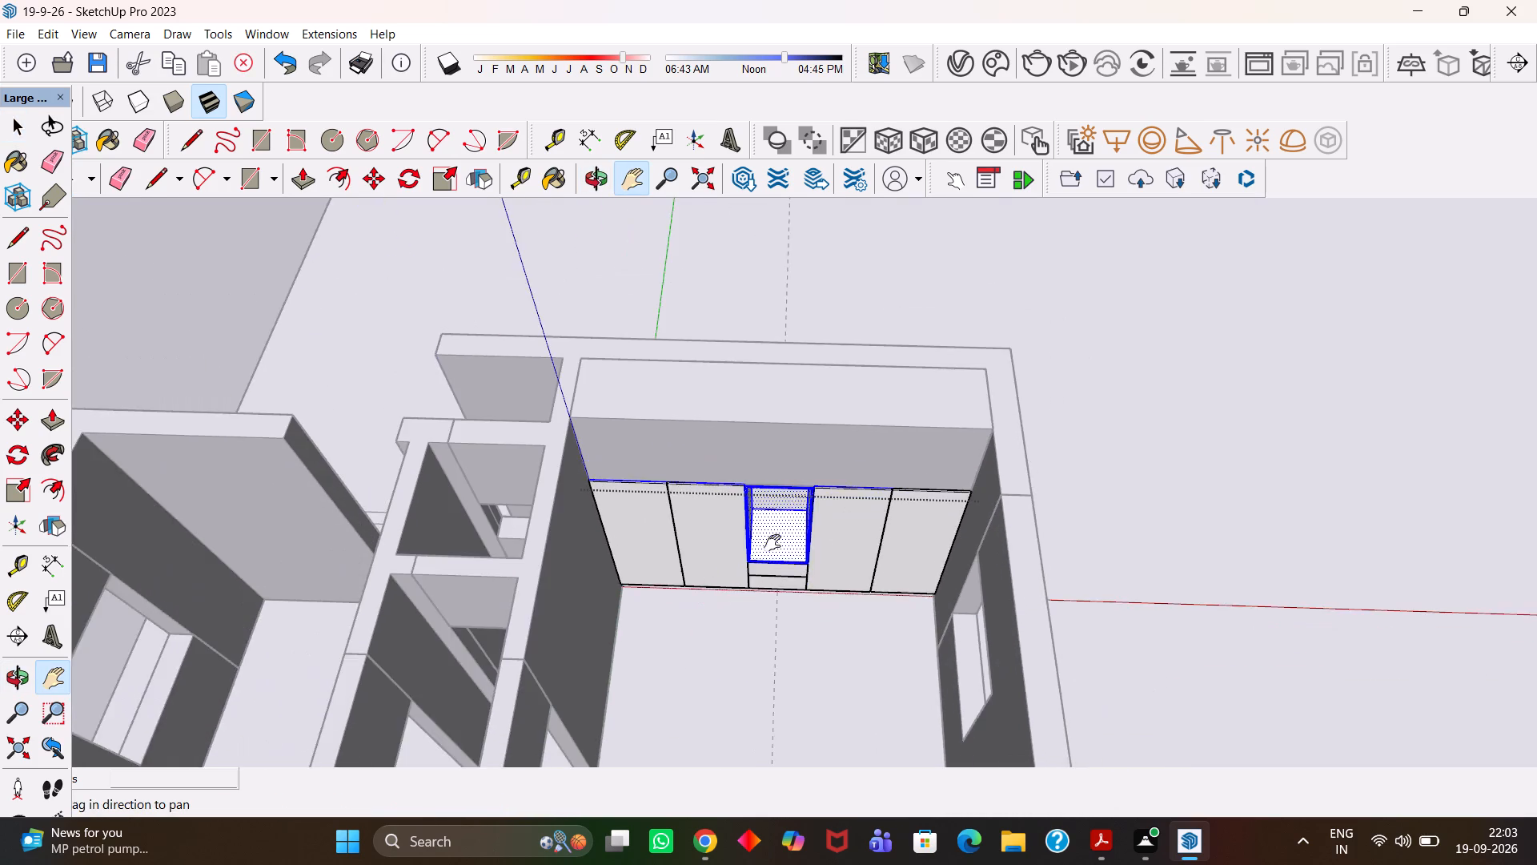
pyautogui.middleClick(684, 543)
pyautogui.scroll(6, 688, 543)
pyautogui.press('h')
pyautogui.moveTo(680, 544); pyautogui.dragTo(825, 566)
pyautogui.scroll(3, 811, 566)
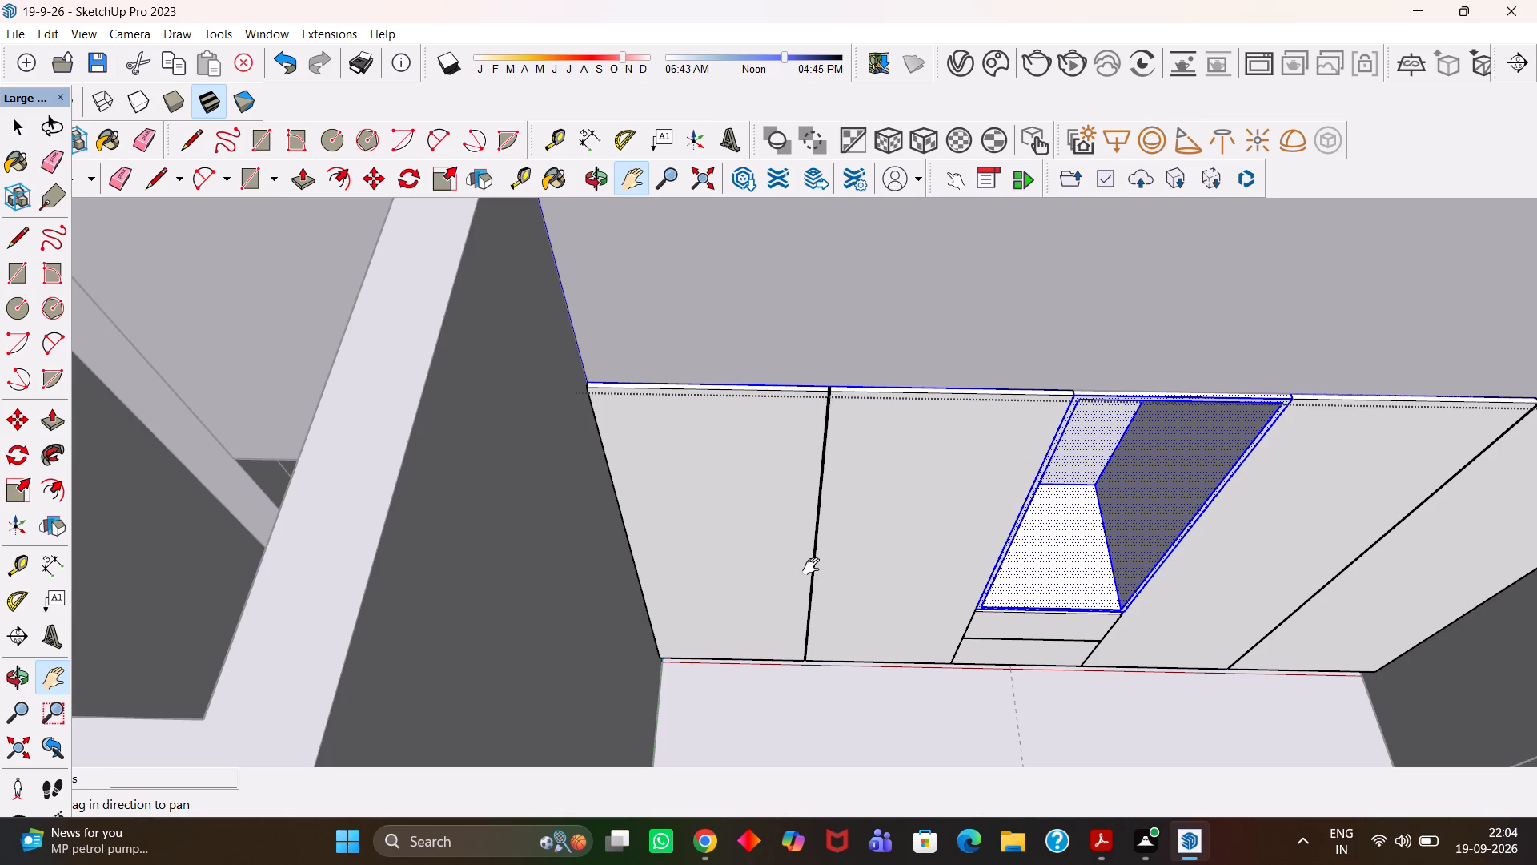
pyautogui.scroll(6, 785, 577)
pyautogui.scroll(-5, 785, 577)
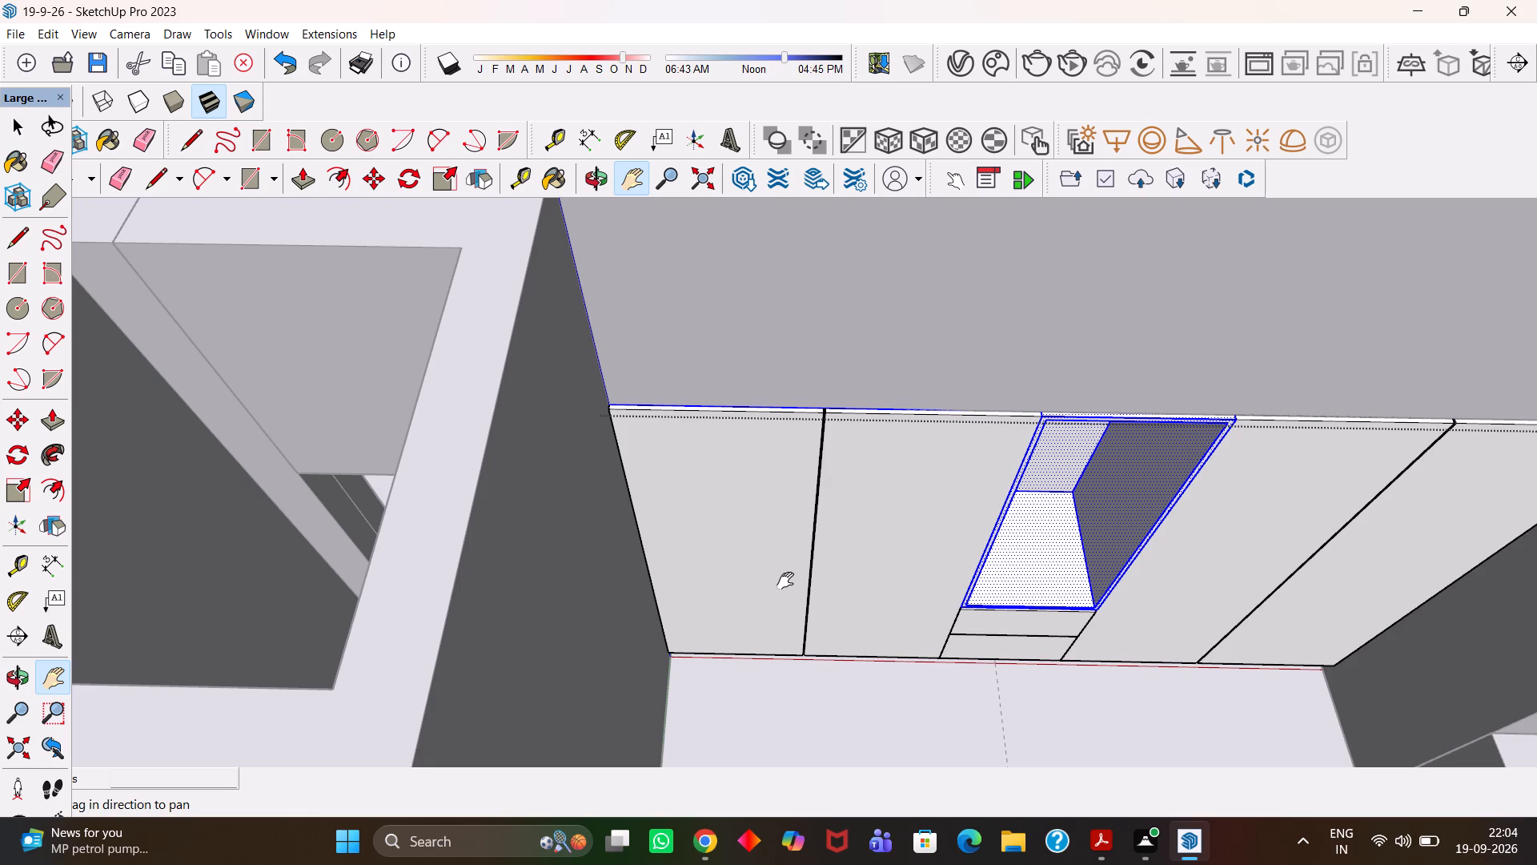
pyautogui.press('h')
pyautogui.scroll(-5, 785, 581)
pyautogui.press('h')
pyautogui.scroll(-13, 785, 581)
pyautogui.scroll(1, 797, 610)
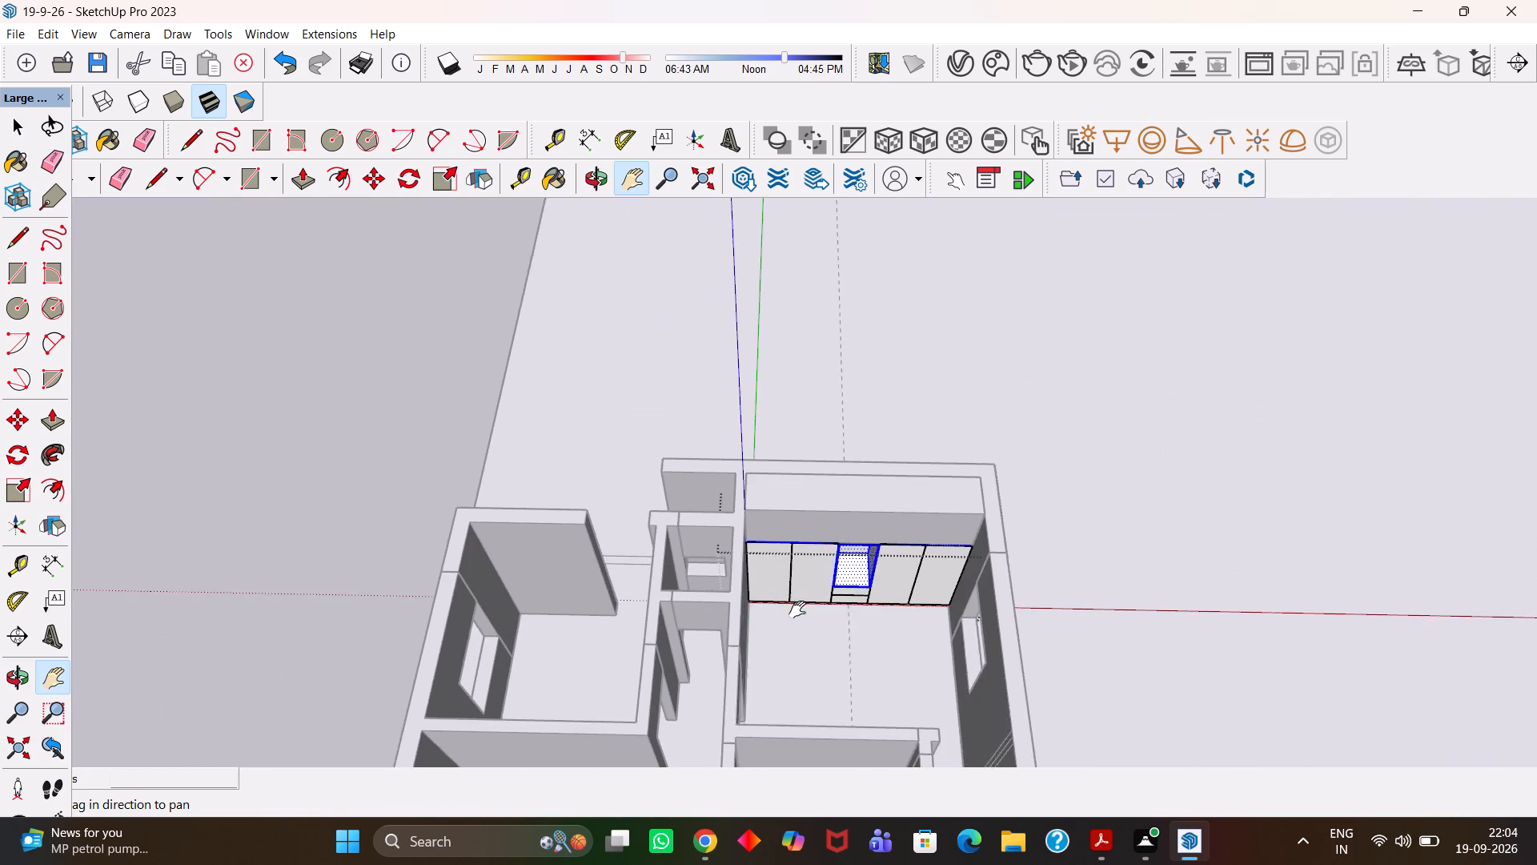
pyautogui.scroll(1, 797, 610)
pyautogui.moveTo(797, 610); pyautogui.dragTo(789, 586, button='middle')
pyautogui.press('space')
pyautogui.doubleClick(419, 404)
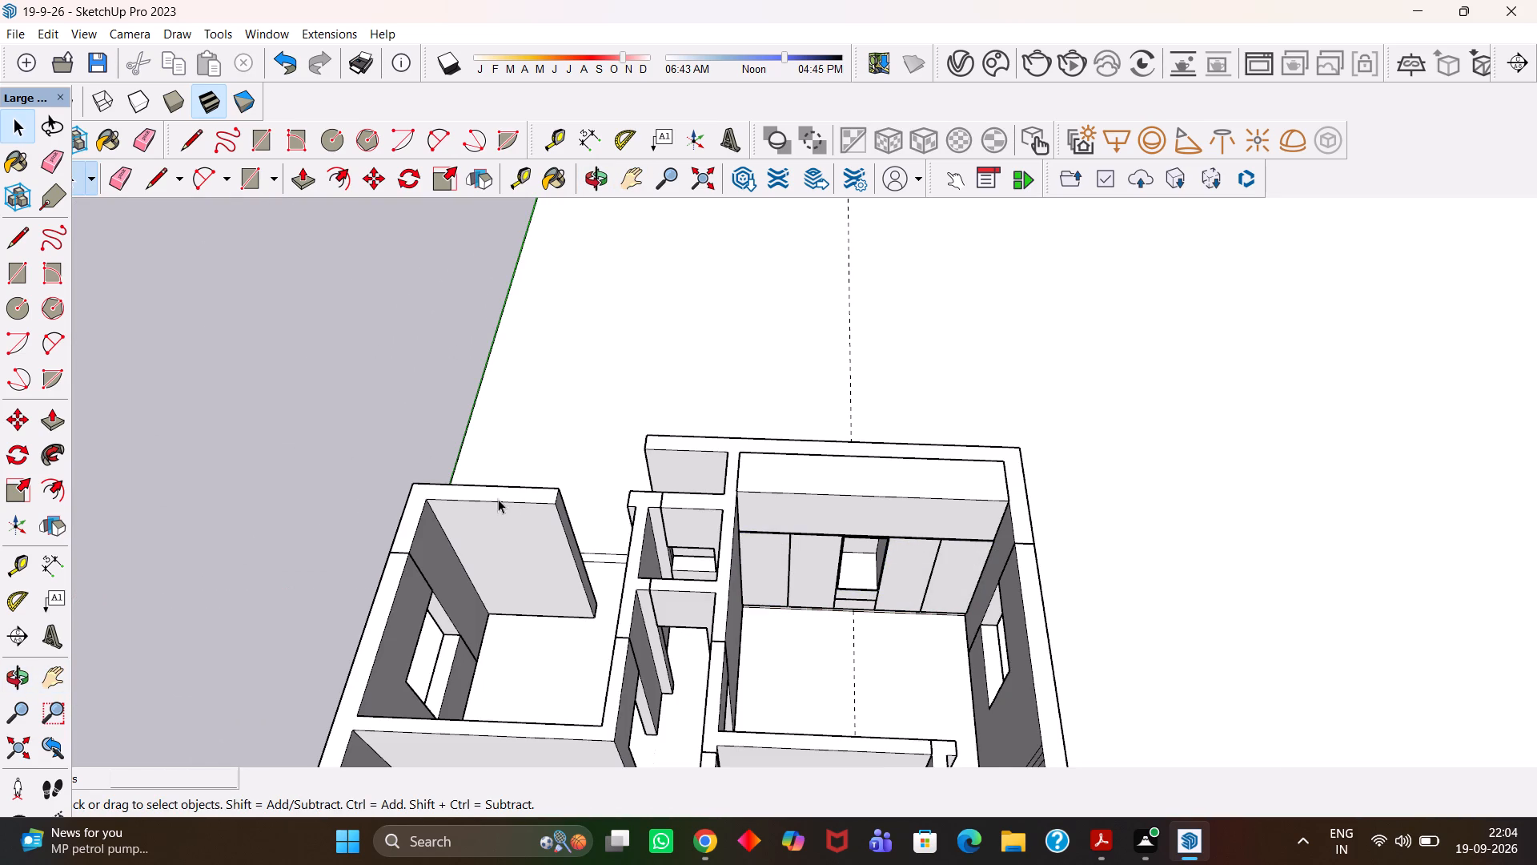
# Inside the wardrobe group, copy the shutter nearest the bathroom-side wall straight up, its bottom edge resting on the original's top edge.
pyautogui.scroll(3, 713, 619)
pyautogui.doubleClick(785, 569)
pyautogui.click(778, 557)
pyautogui.scroll(2, 778, 557)
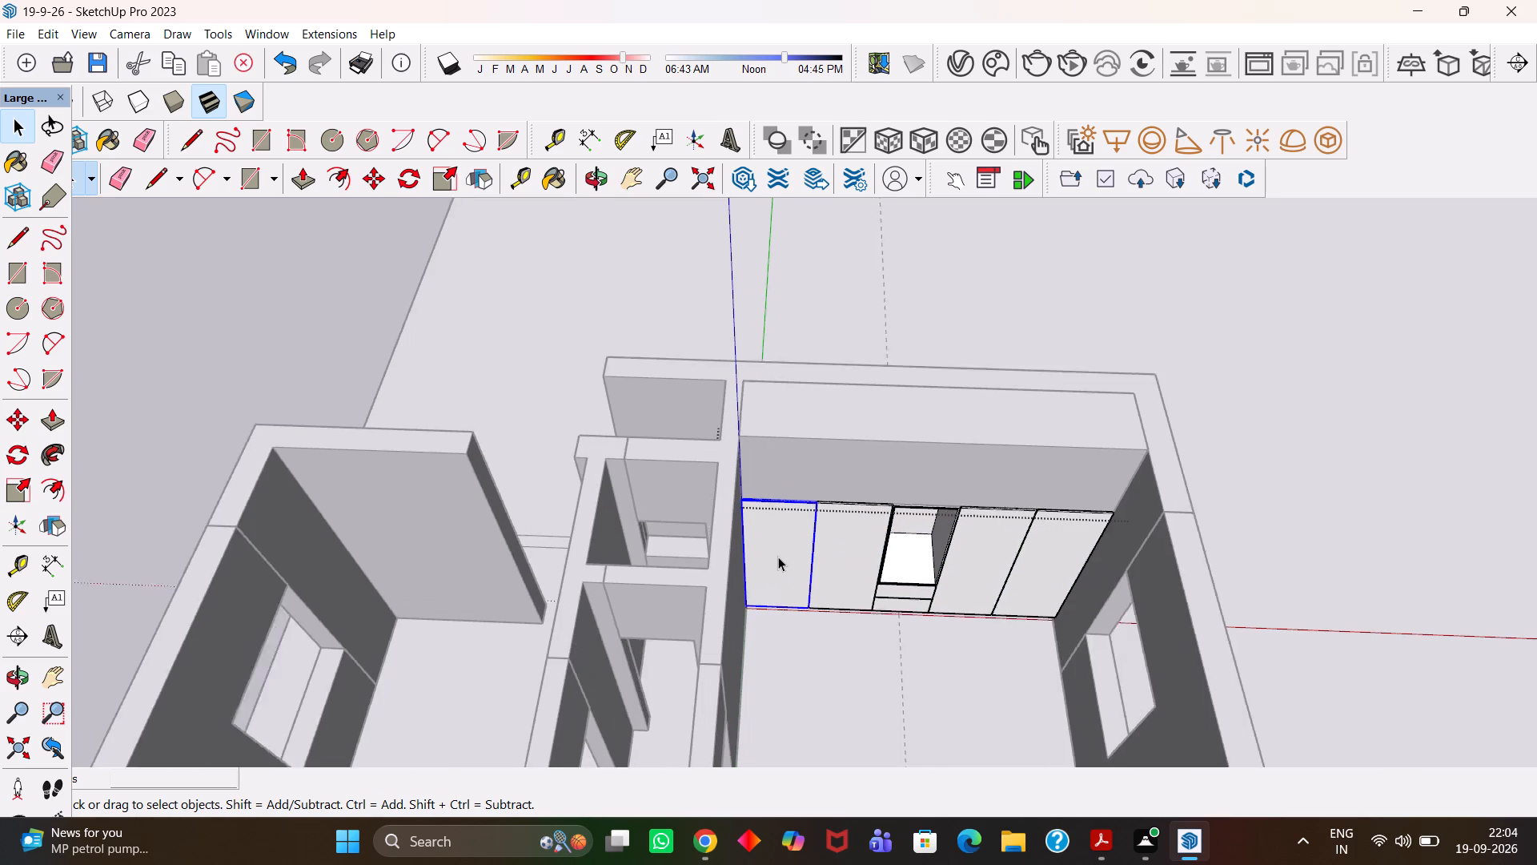
pyautogui.scroll(3, 778, 557)
pyautogui.press('m')
pyautogui.click(819, 628)
pyautogui.scroll(-5, 811, 582)
pyautogui.press('h')
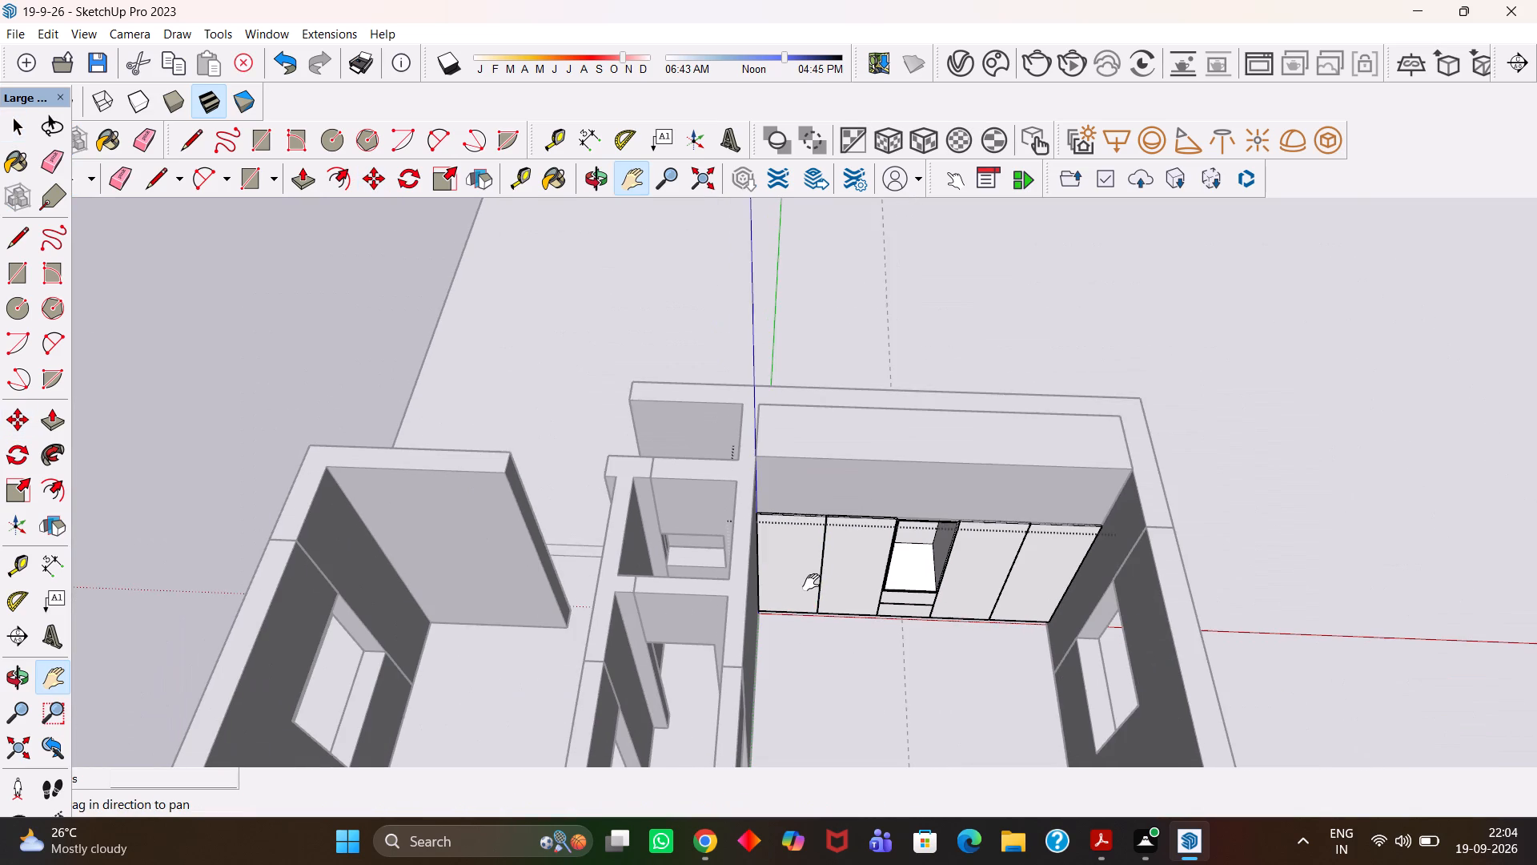
pyautogui.moveTo(806, 517); pyautogui.dragTo(802, 552)
pyautogui.press('Escape')
pyautogui.scroll(3, 802, 552)
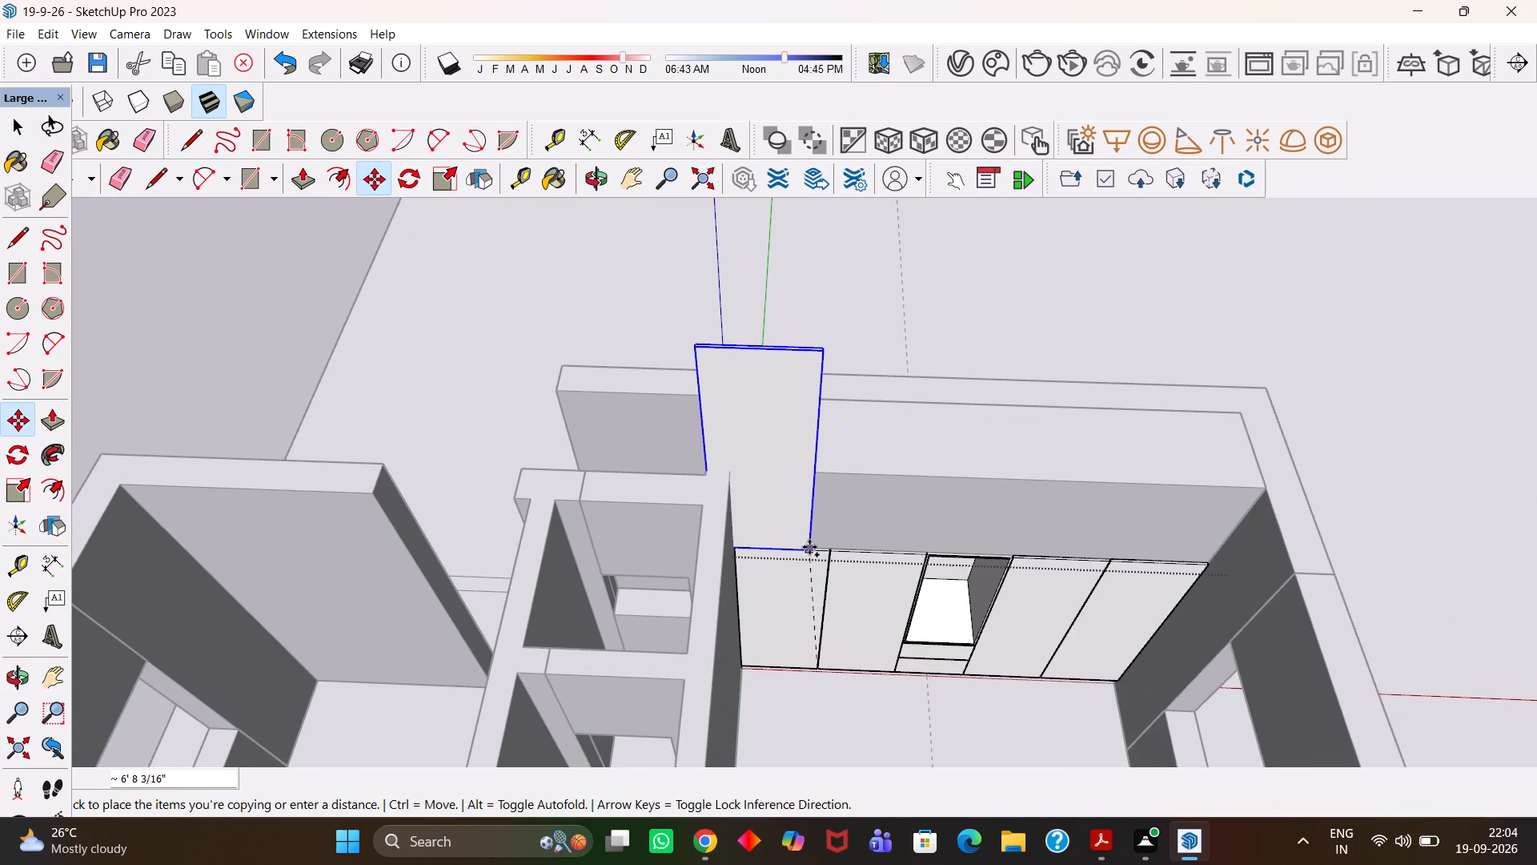
pyautogui.click(825, 549)
pyautogui.scroll(4, 825, 549)
pyautogui.scroll(-4, 825, 549)
pyautogui.press('h')
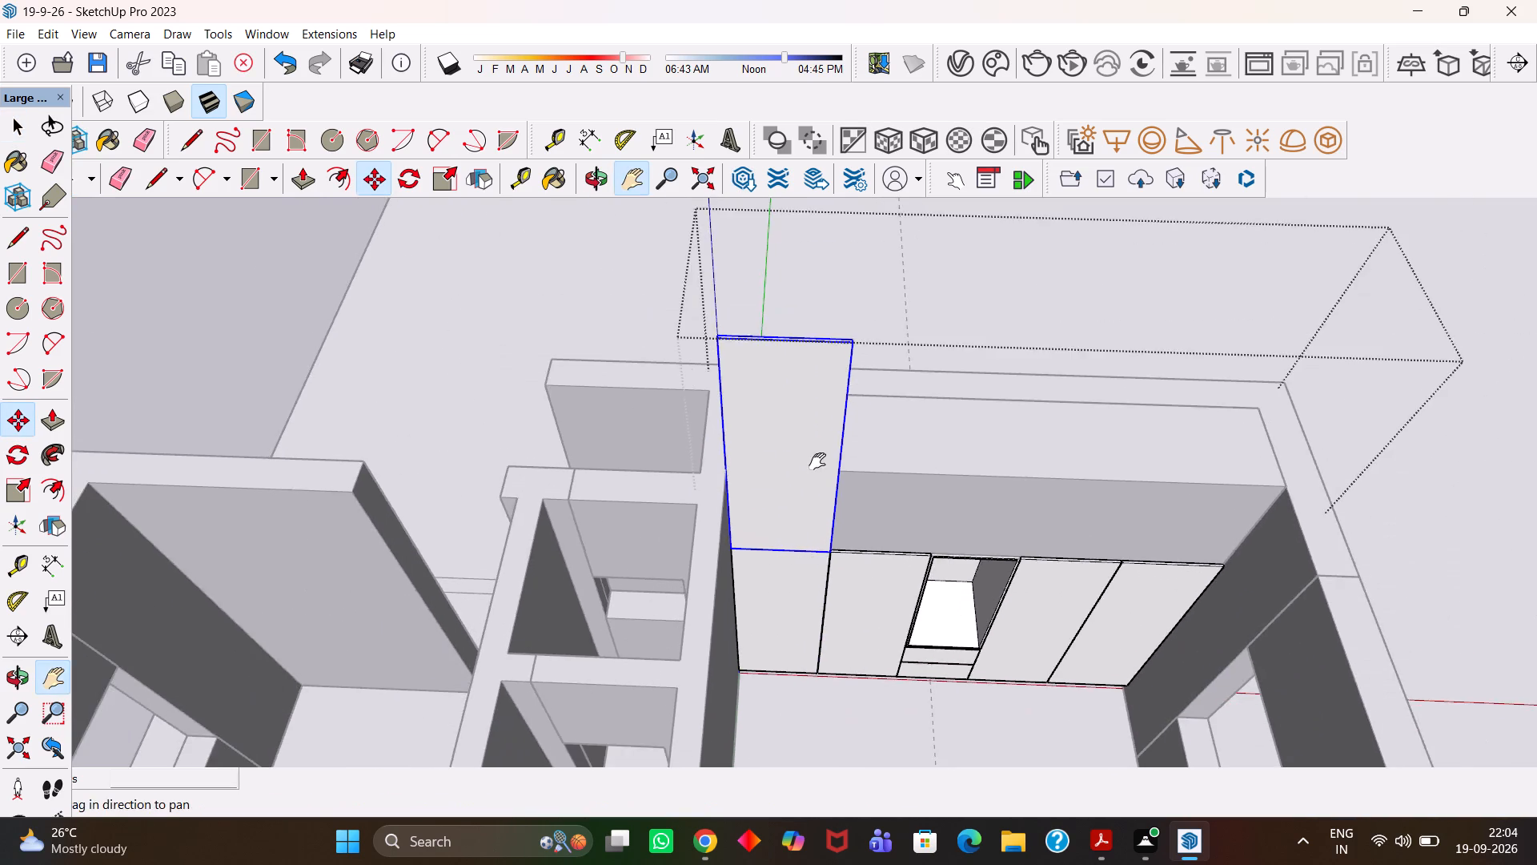
# Push the copied shutter's top face down 3' 8" so it ends at the upper unit's top edge.
pyautogui.moveTo(817, 461); pyautogui.dragTo(831, 585, button='middle')
pyautogui.scroll(9, 809, 535)
pyautogui.press('h')
pyautogui.moveTo(808, 546); pyautogui.dragTo(812, 487)
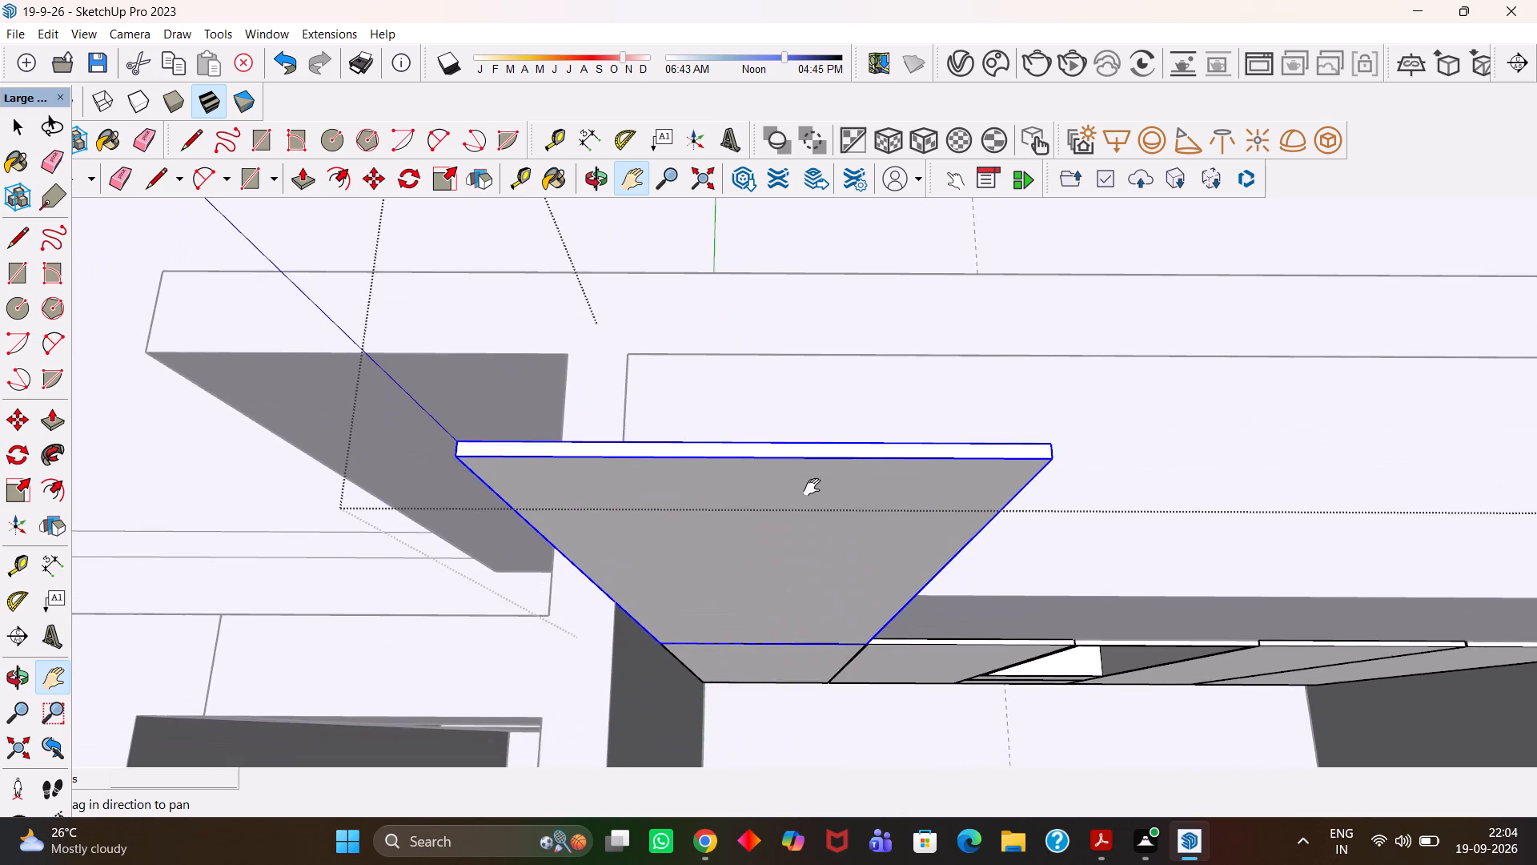
pyautogui.scroll(1, 809, 510)
pyautogui.moveTo(809, 534); pyautogui.dragTo(815, 553, button='middle')
pyautogui.scroll(2, 813, 528)
pyautogui.press('space')
pyautogui.doubleClick(799, 473)
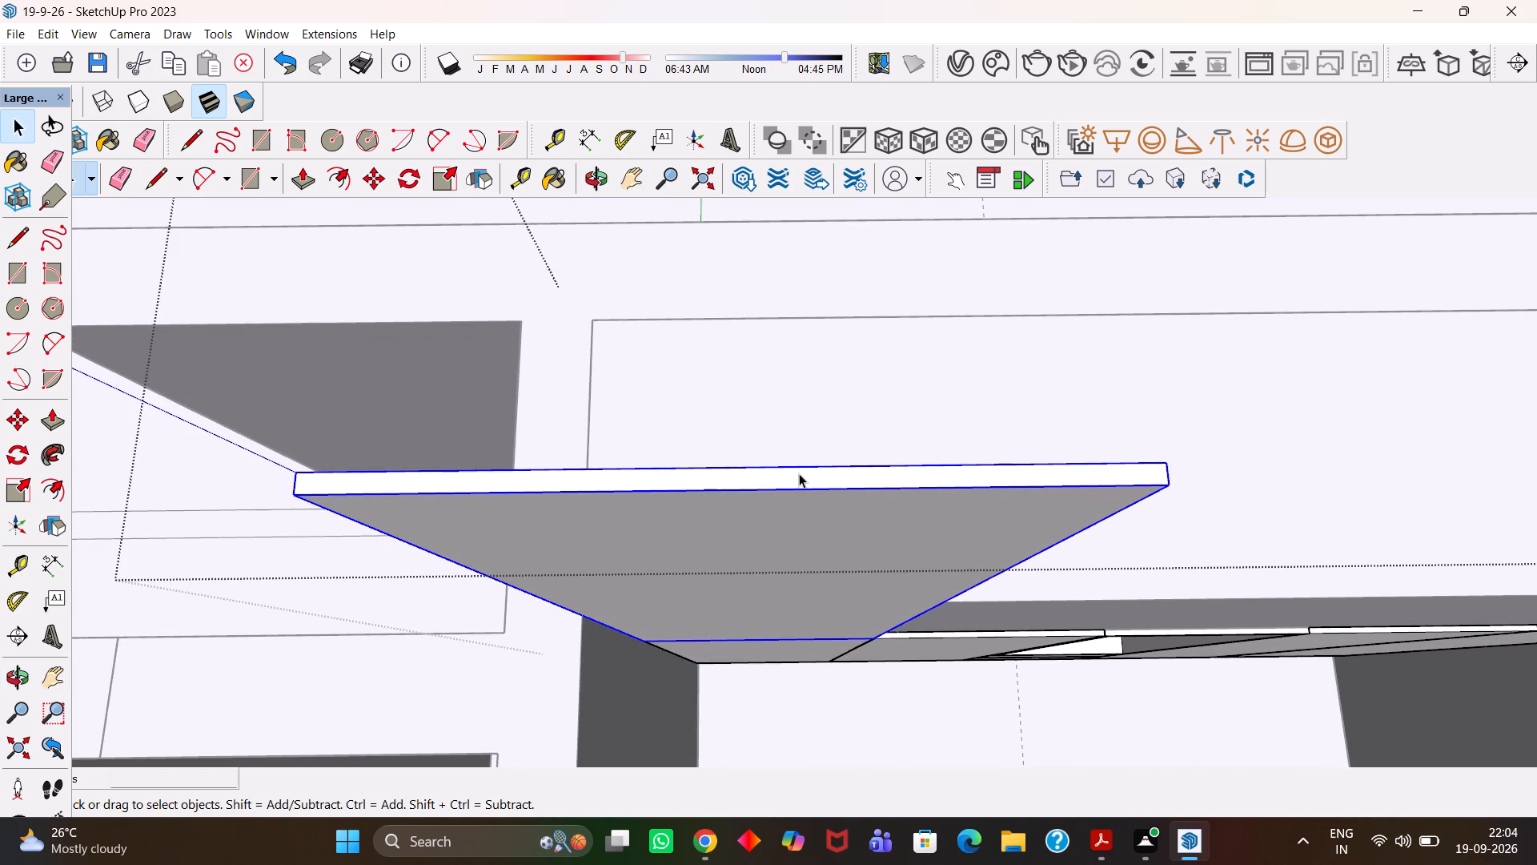
pyautogui.click(801, 476)
pyautogui.press('p')
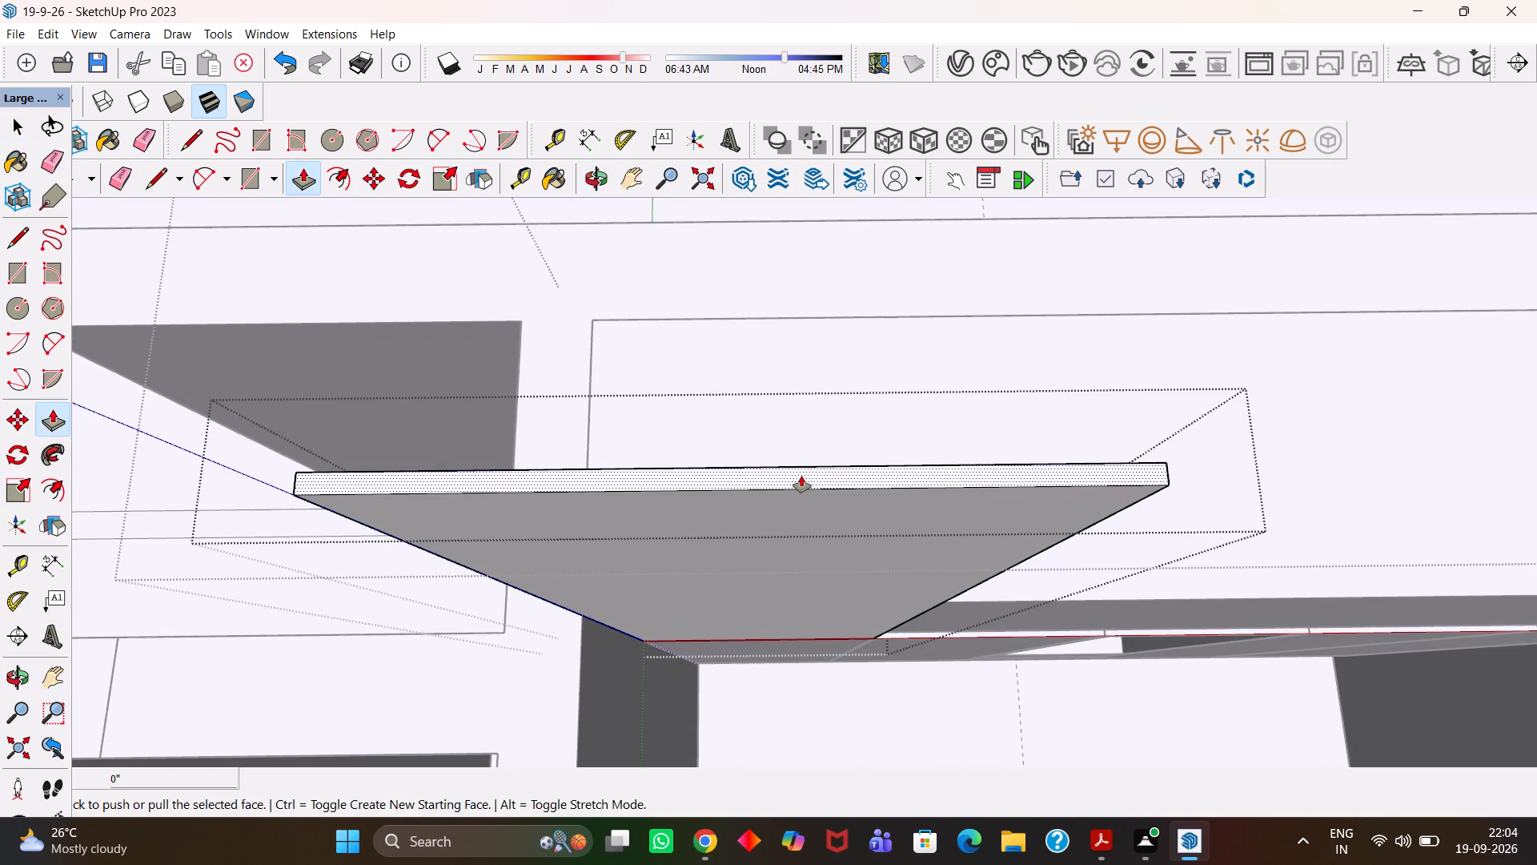
pyautogui.click(801, 476)
pyautogui.click(1108, 590)
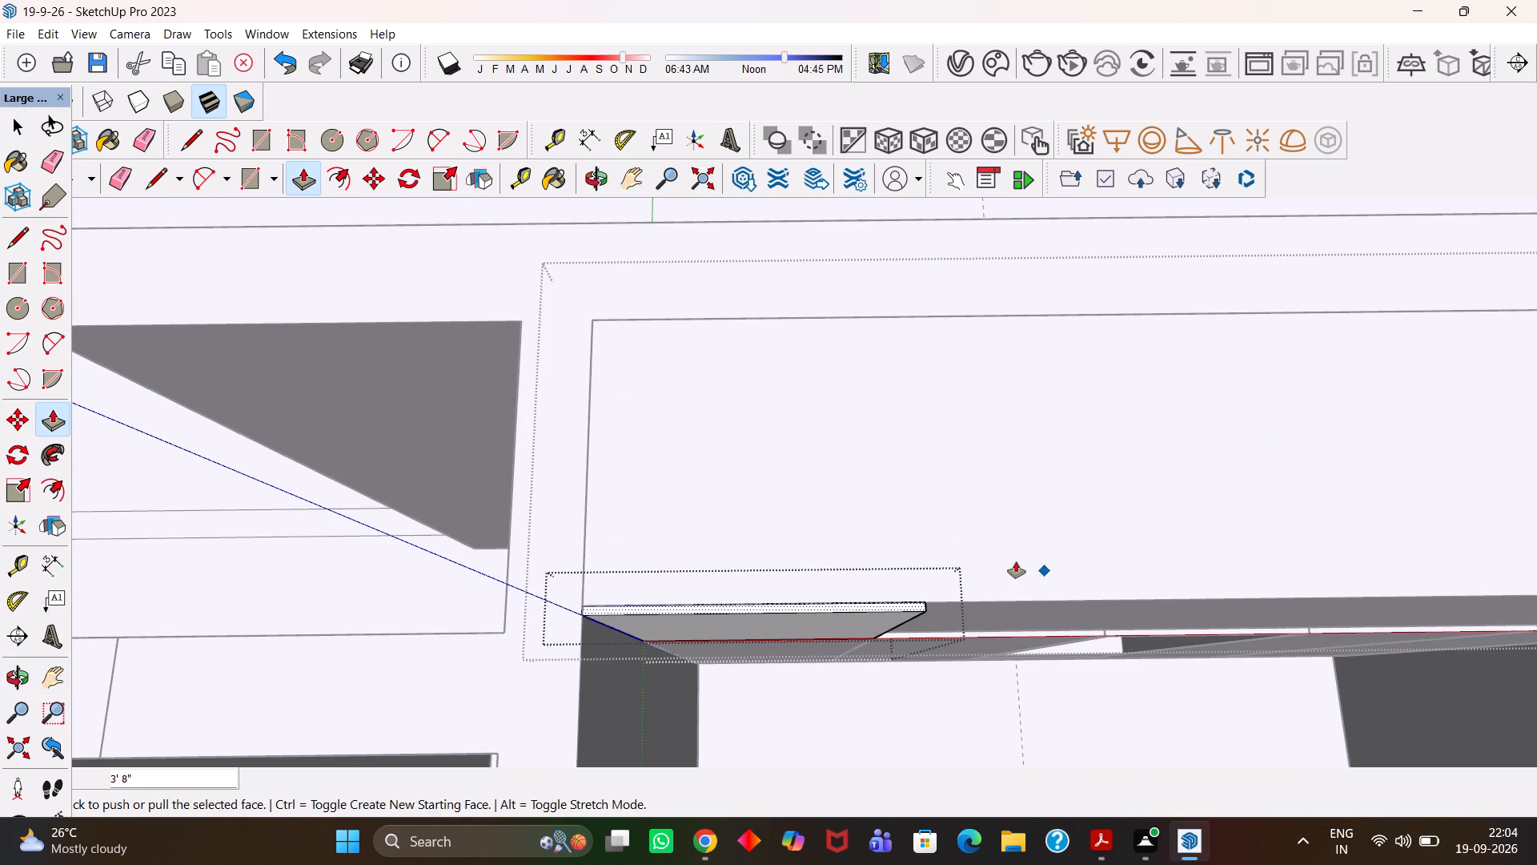
pyautogui.press('h')
pyautogui.scroll(-5, 984, 557)
pyautogui.moveTo(939, 590); pyautogui.dragTo(839, 473)
pyautogui.press('space')
pyautogui.click(834, 624)
# Copy the shortened upper shutter about 2' 2 7/8" sideways, edge to edge beside the original above the second wardrobe shutter.
pyautogui.click(785, 506)
pyautogui.moveTo(789, 505); pyautogui.dragTo(759, 469, button='middle')
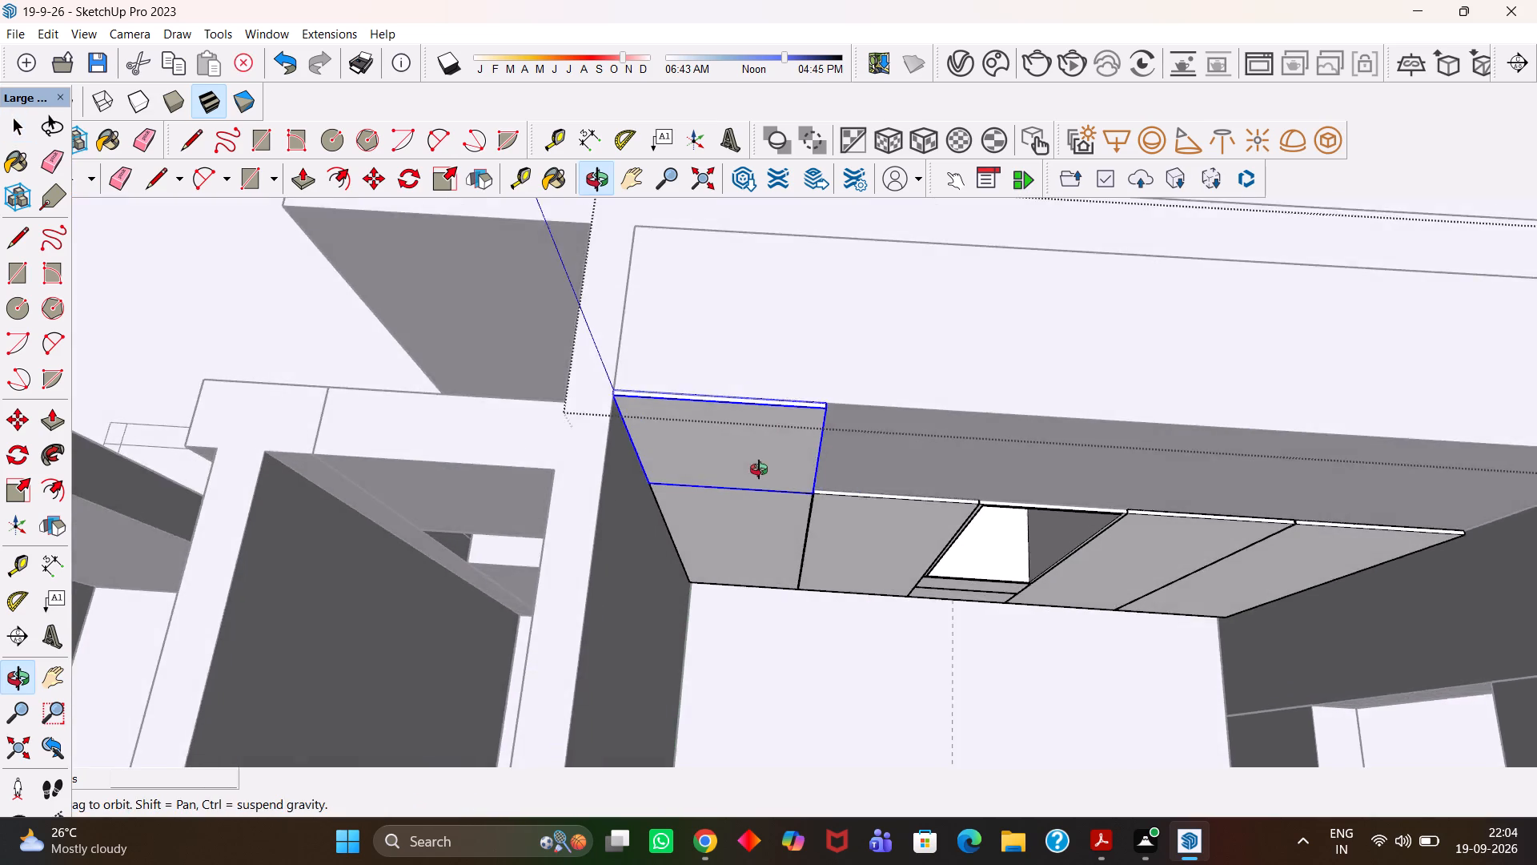
pyautogui.moveTo(759, 469); pyautogui.dragTo(760, 468, button='middle')
pyautogui.scroll(2, 760, 468)
pyautogui.press('m')
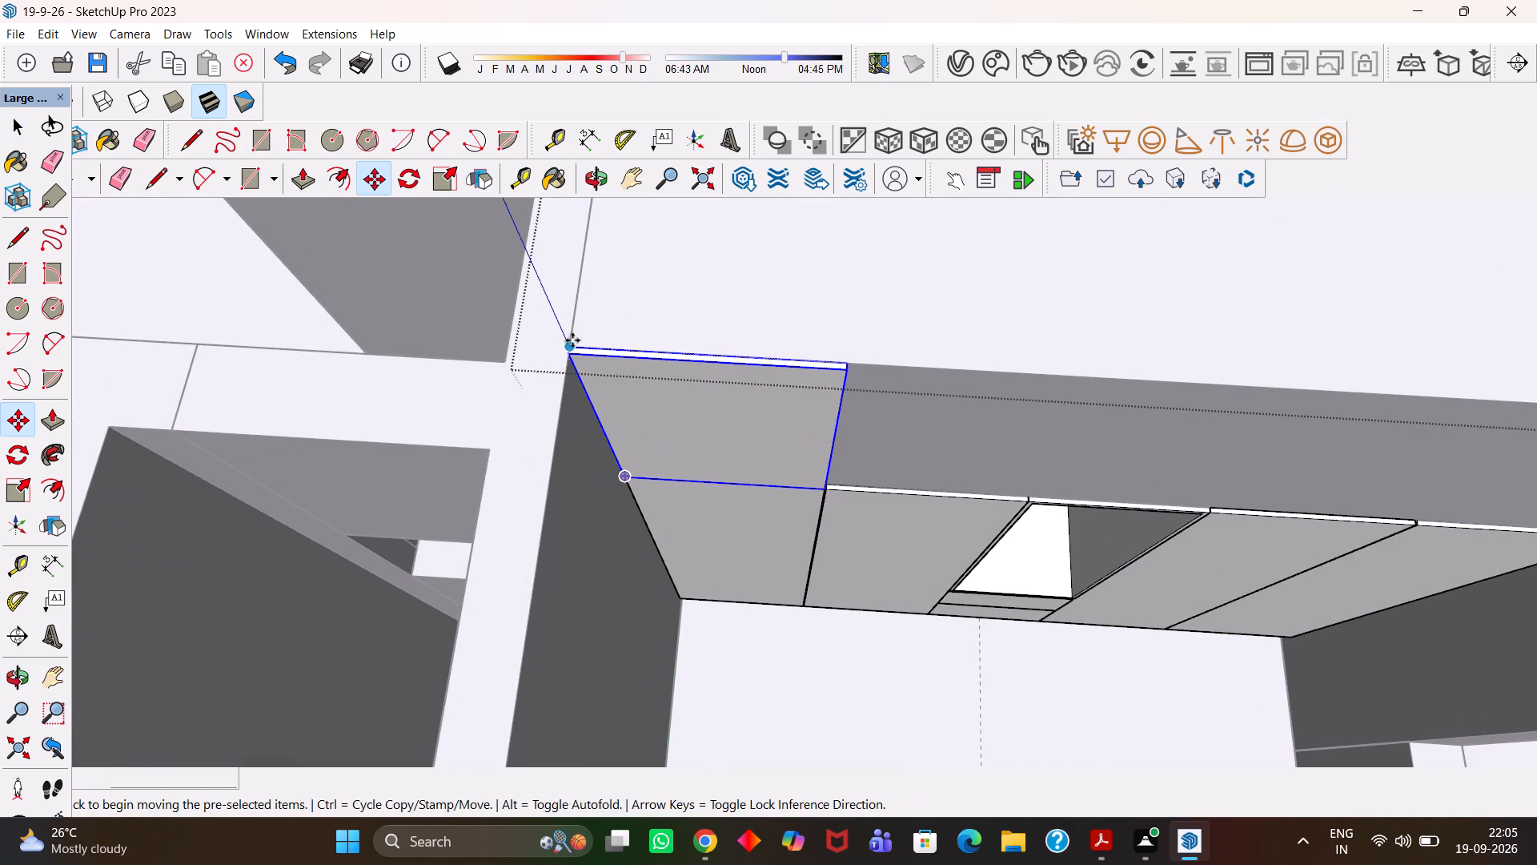
pyautogui.click(572, 339)
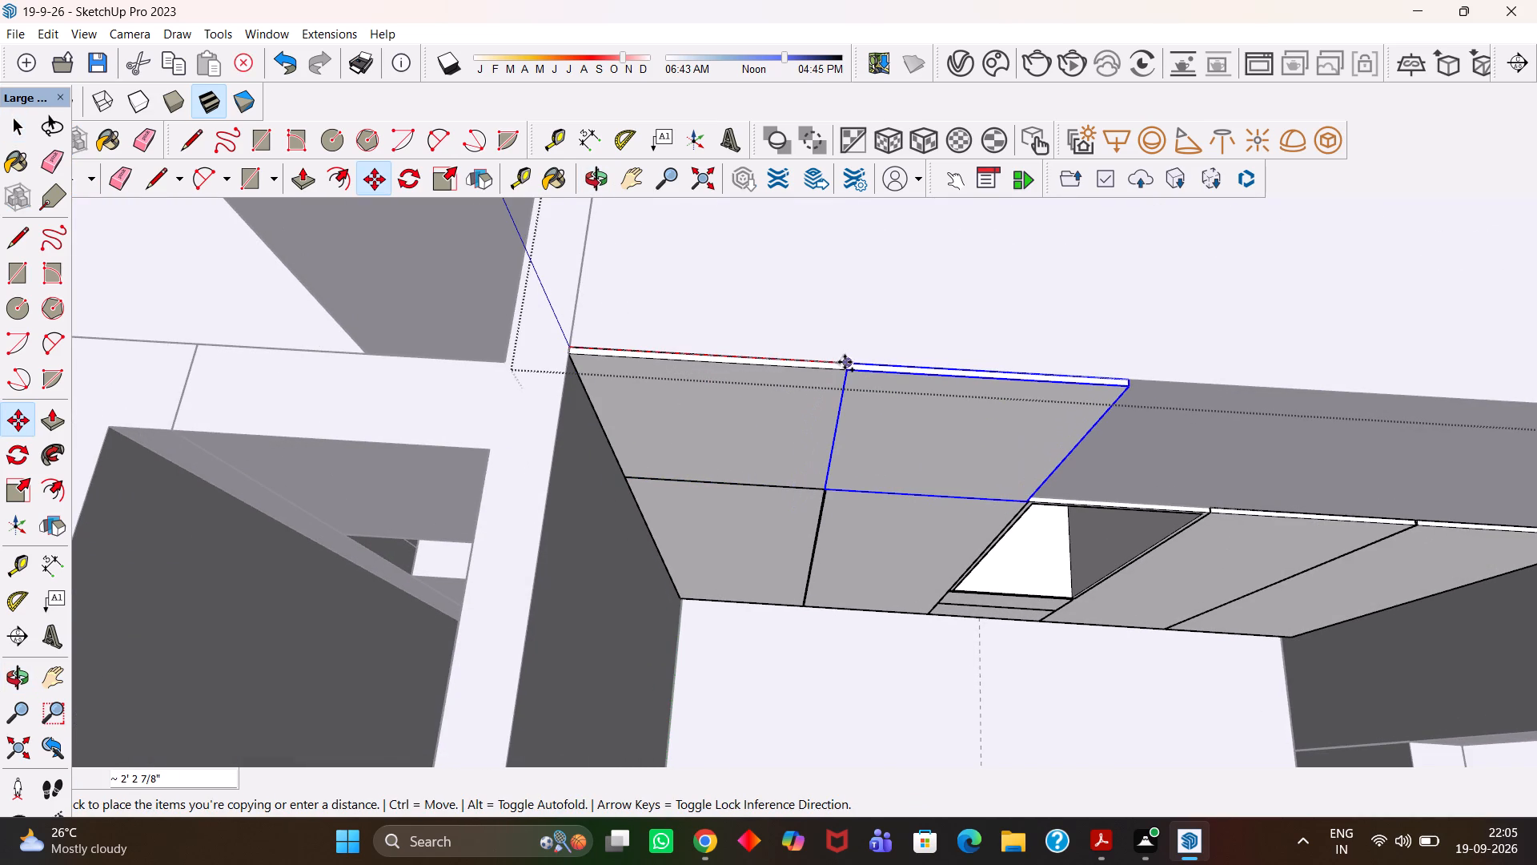
pyautogui.click(848, 361)
# Copy the second upper shutter about 6' 6 1/4" along the unit, against the side wall opposite the bathroom.
pyautogui.scroll(5, 816, 440)
pyautogui.moveTo(831, 546); pyautogui.dragTo(836, 456, button='middle')
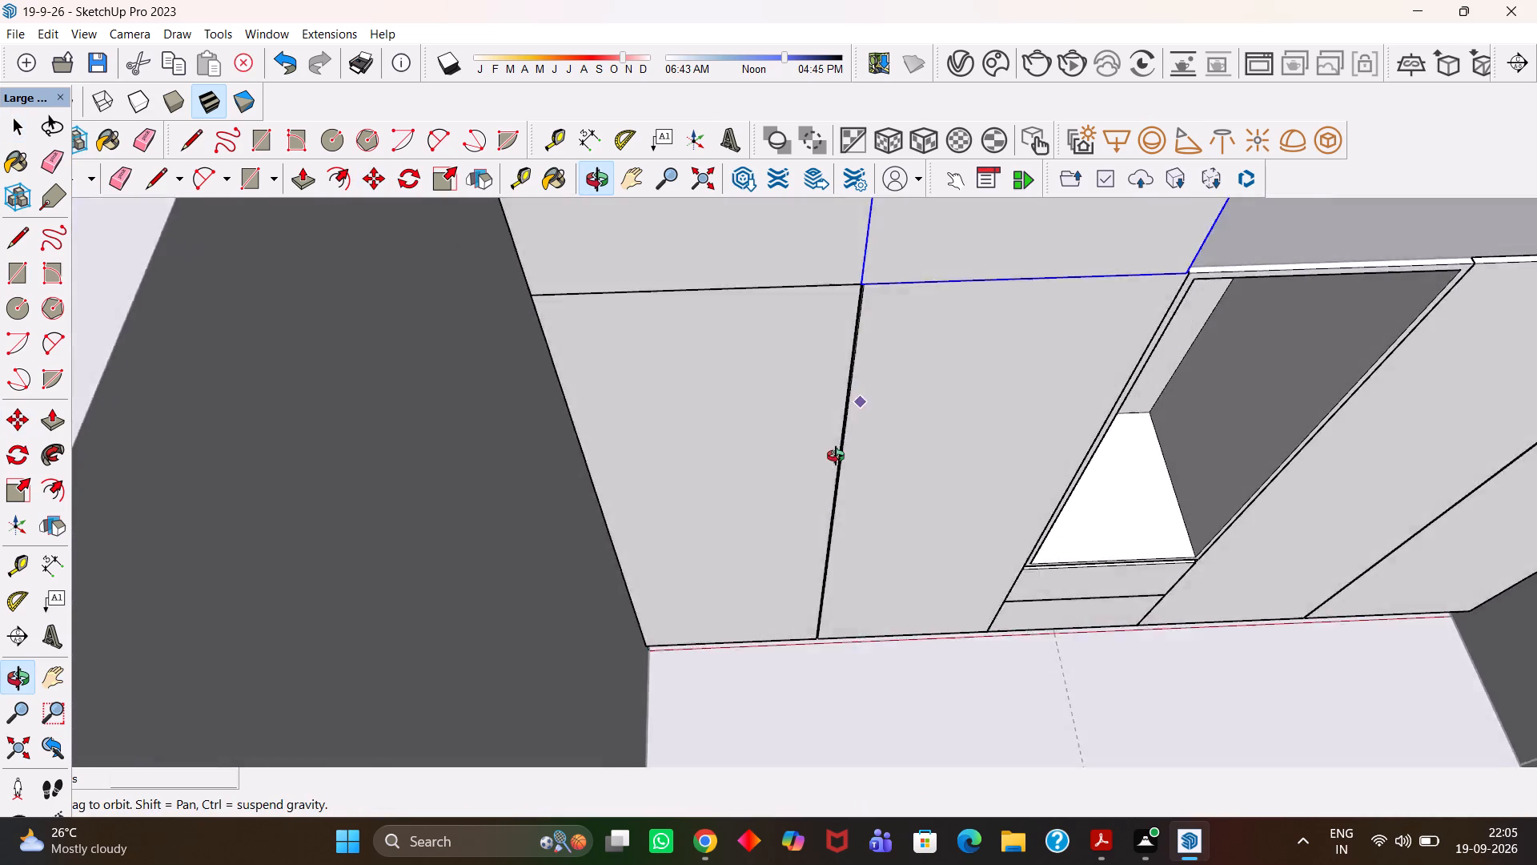
pyautogui.moveTo(836, 456); pyautogui.dragTo(821, 455, button='middle')
pyautogui.press('h')
pyautogui.scroll(-3, 820, 458)
pyautogui.moveTo(831, 405); pyautogui.dragTo(725, 616)
pyautogui.scroll(-2, 720, 583)
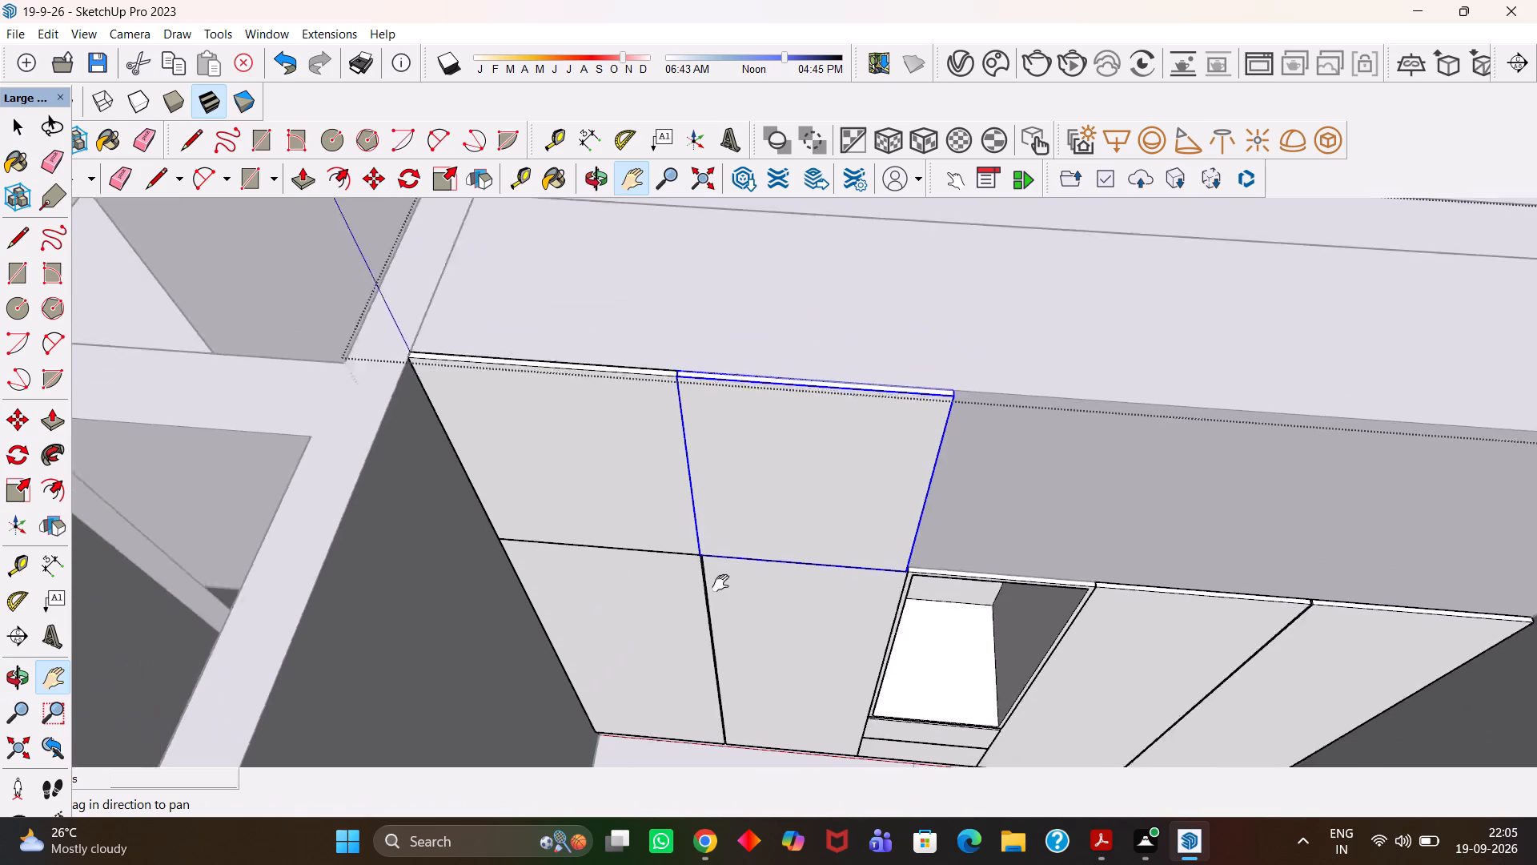
pyautogui.scroll(-2, 720, 583)
pyautogui.moveTo(695, 467); pyautogui.dragTo(711, 589, button='middle')
pyautogui.scroll(3, 711, 589)
pyautogui.scroll(-5, 711, 589)
pyautogui.press('h')
pyautogui.moveTo(815, 626); pyautogui.dragTo(580, 519)
pyautogui.press('m')
pyautogui.scroll(3, 715, 573)
pyautogui.click(593, 517)
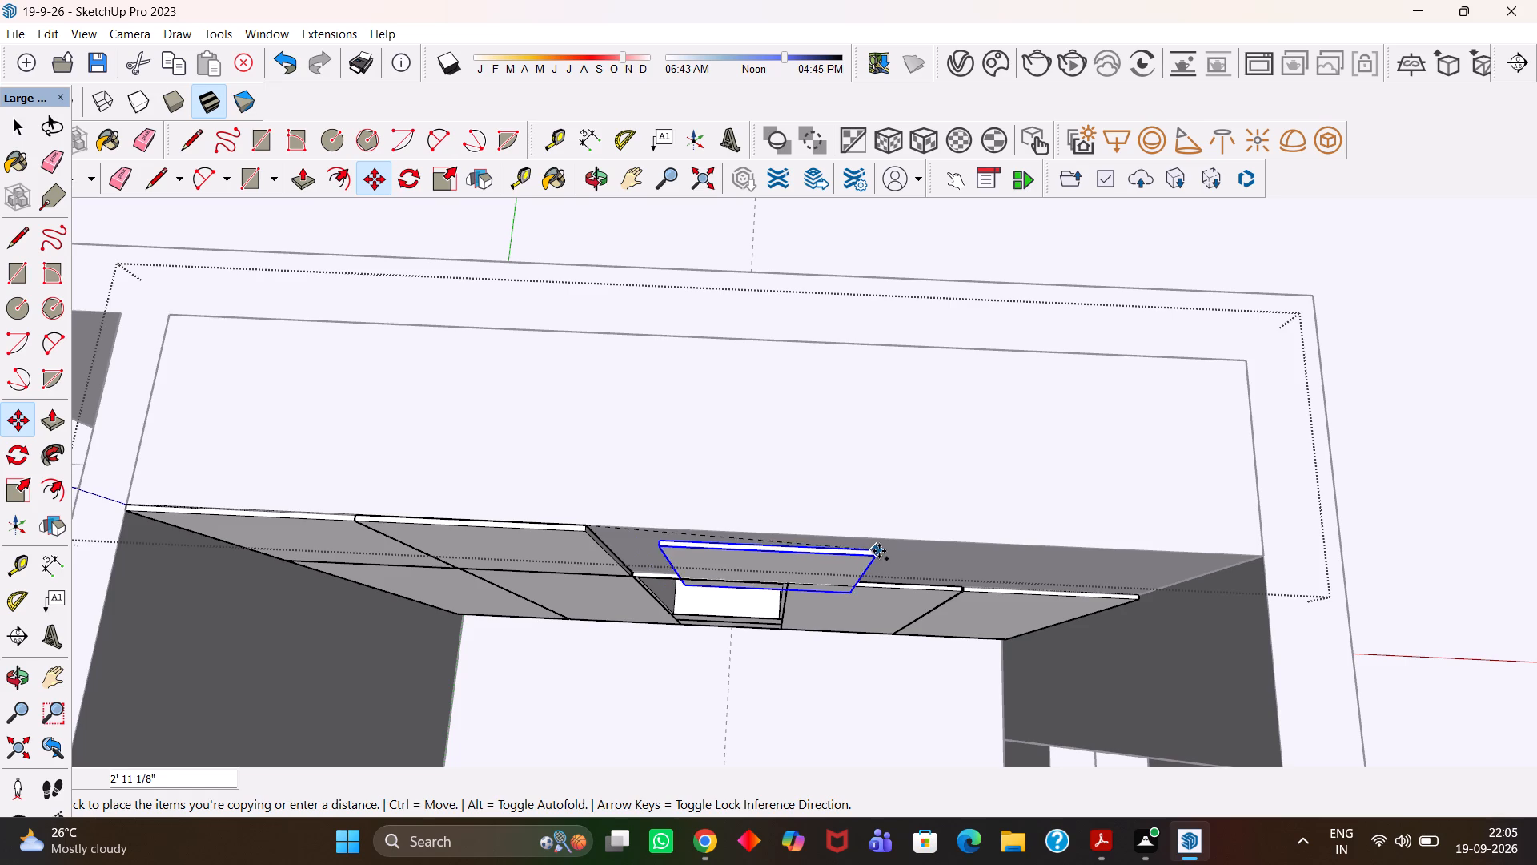
pyautogui.scroll(-5, 931, 551)
pyautogui.scroll(3, 1054, 553)
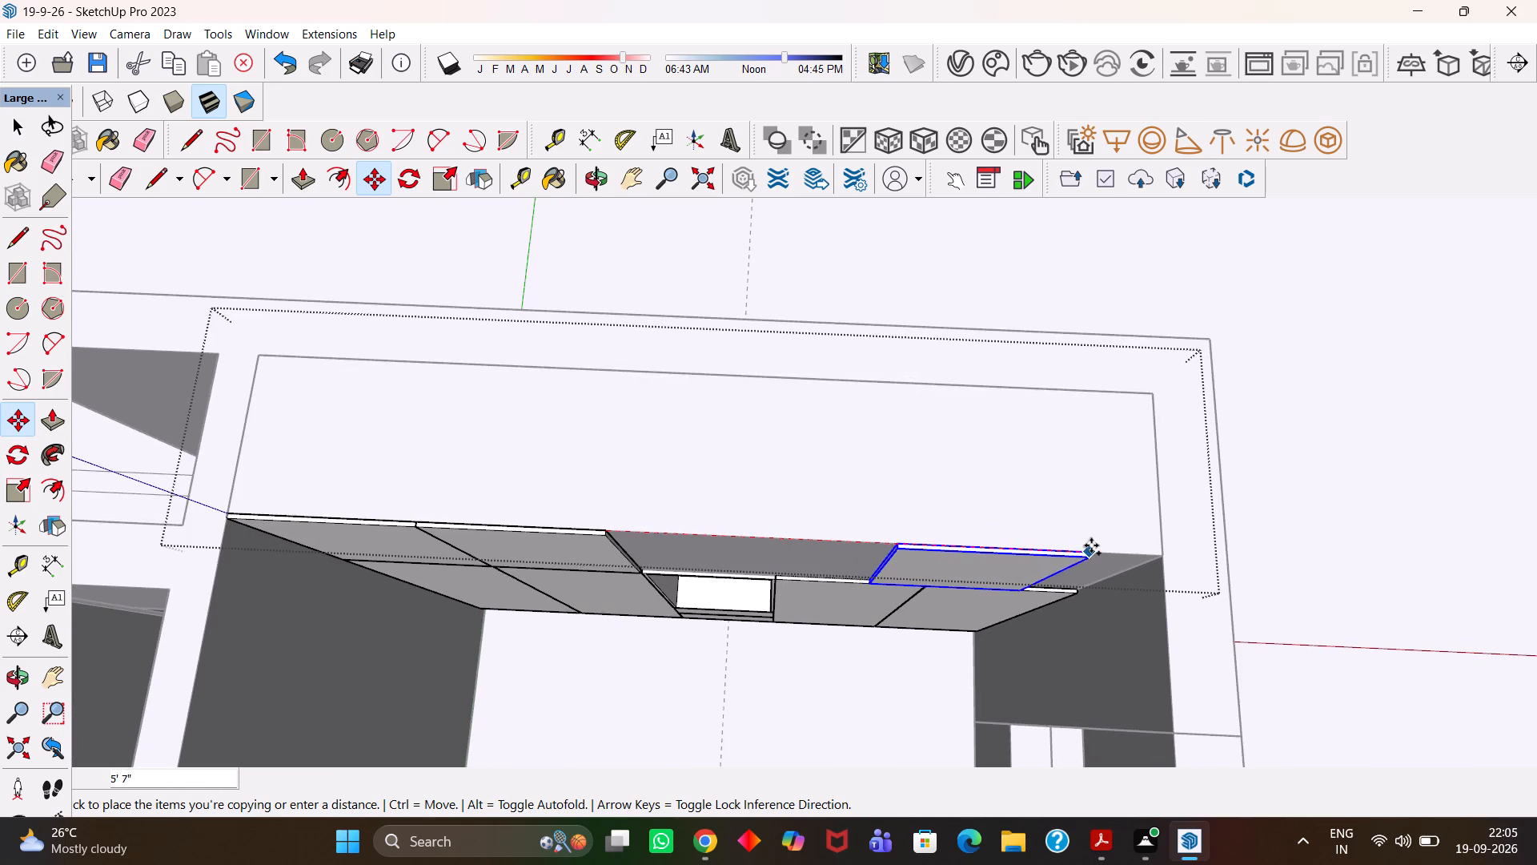
pyautogui.scroll(3, 1095, 545)
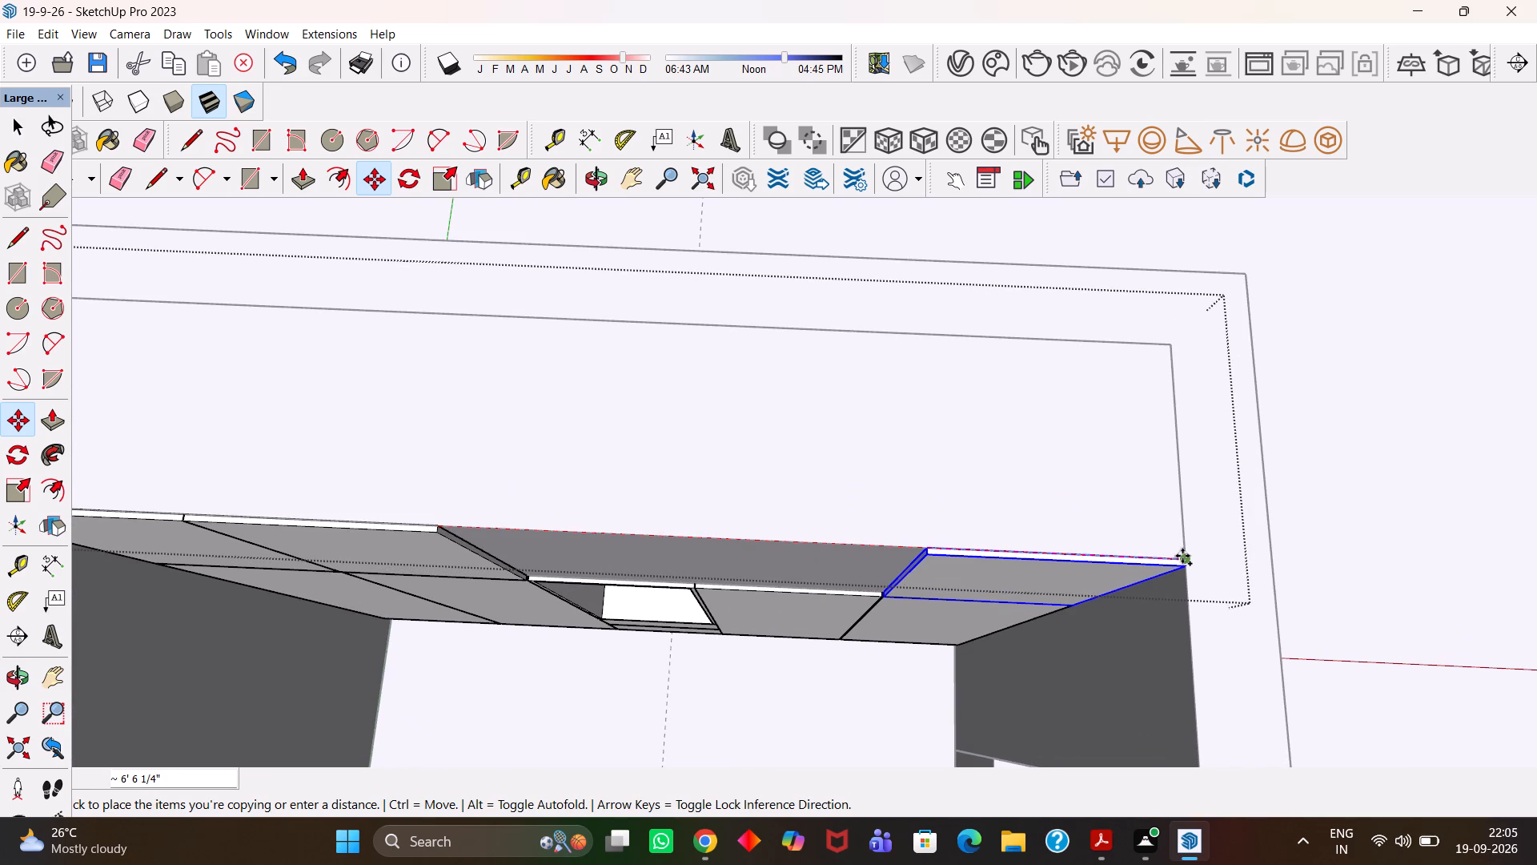
pyautogui.click(1182, 556)
# Copy that end shutter about 2' 2 7/8" back toward the centre, edge to edge with it.
pyautogui.scroll(4, 1182, 556)
pyautogui.scroll(-5, 1182, 556)
pyautogui.press('h')
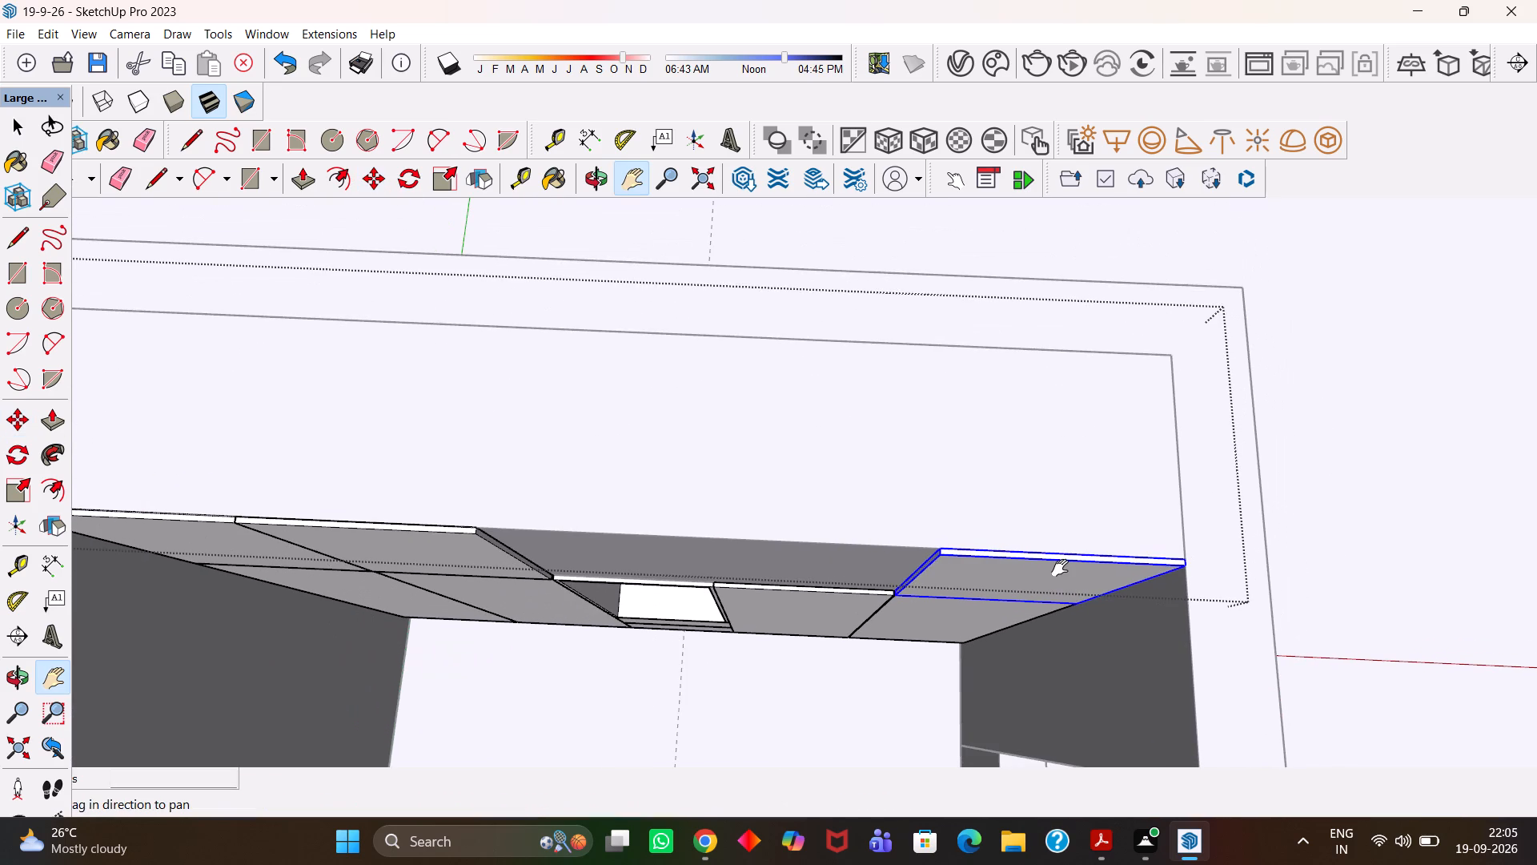
pyautogui.scroll(-4, 1029, 578)
pyautogui.scroll(1, 969, 618)
pyautogui.moveTo(969, 618); pyautogui.dragTo(1039, 553, button='middle')
pyautogui.press('h')
pyautogui.moveTo(944, 509); pyautogui.dragTo(1010, 614)
pyautogui.middleClick(997, 618)
pyautogui.scroll(2, 973, 617)
pyautogui.press('m')
pyautogui.scroll(3, 1126, 501)
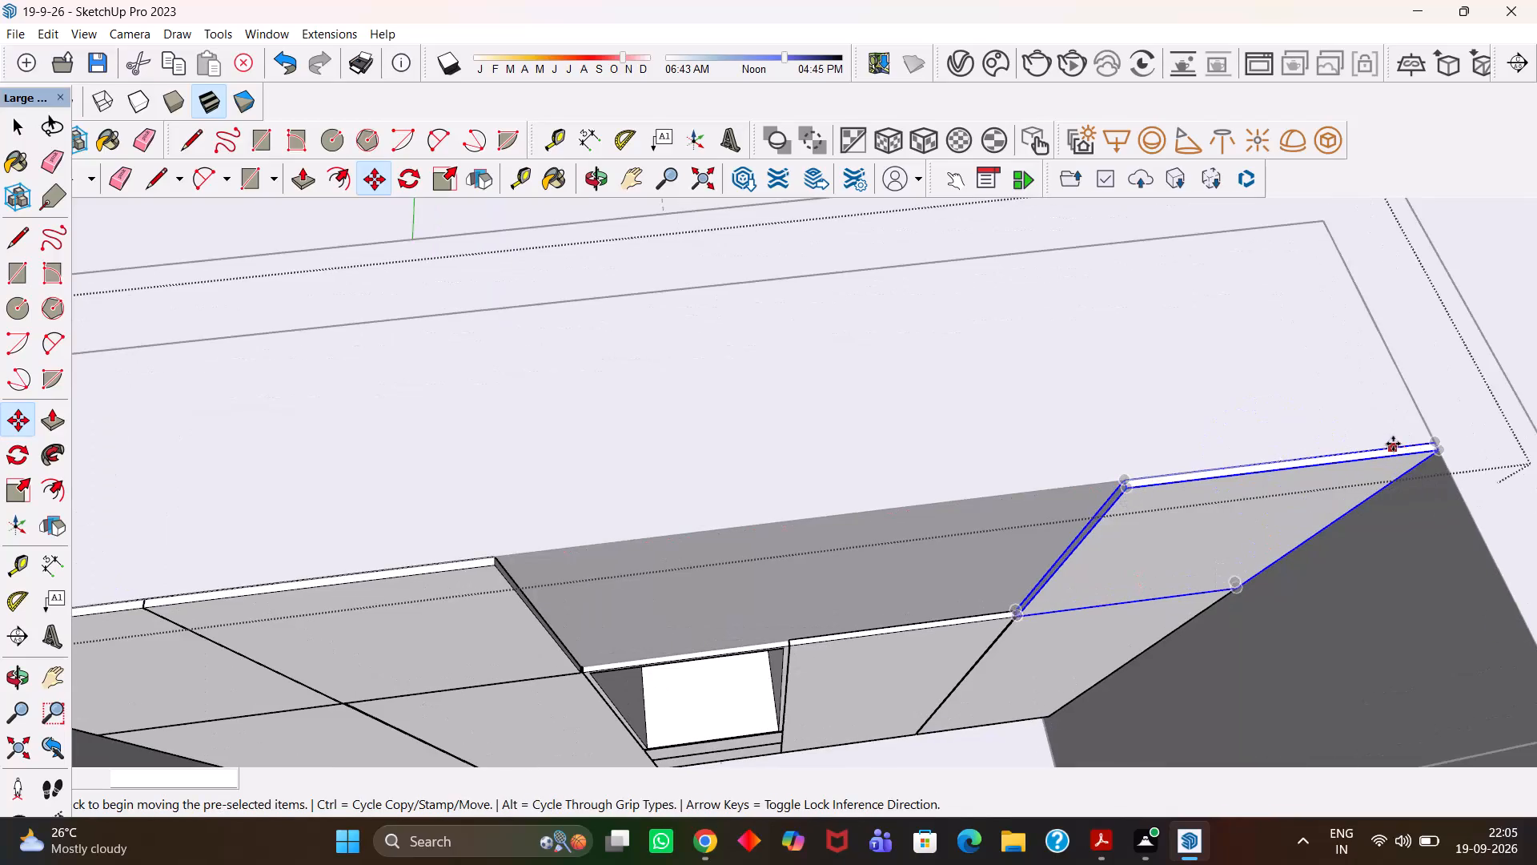
pyautogui.click(1432, 440)
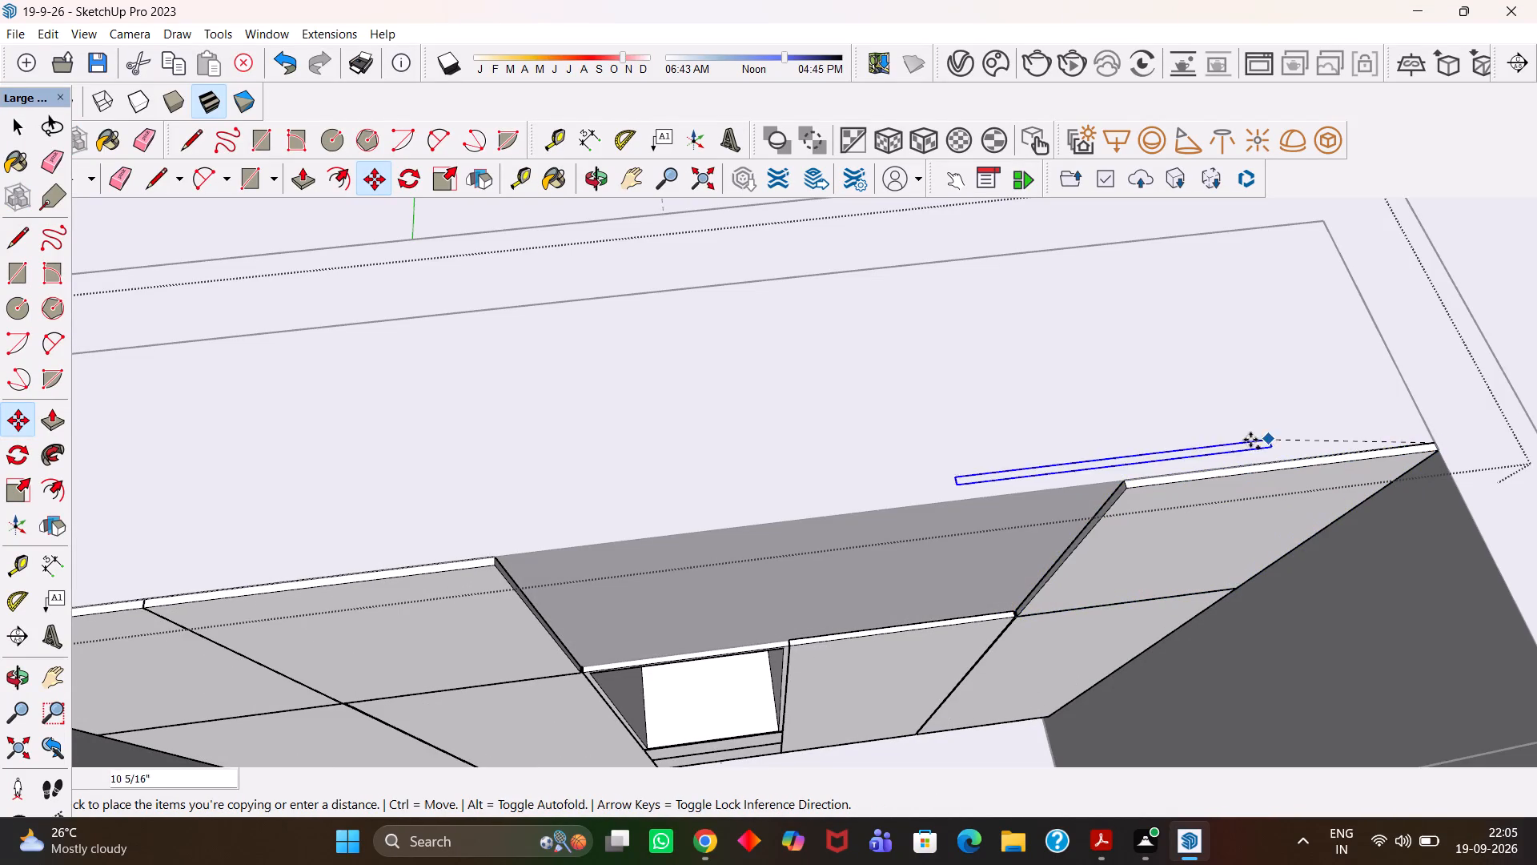
pyautogui.click(1127, 476)
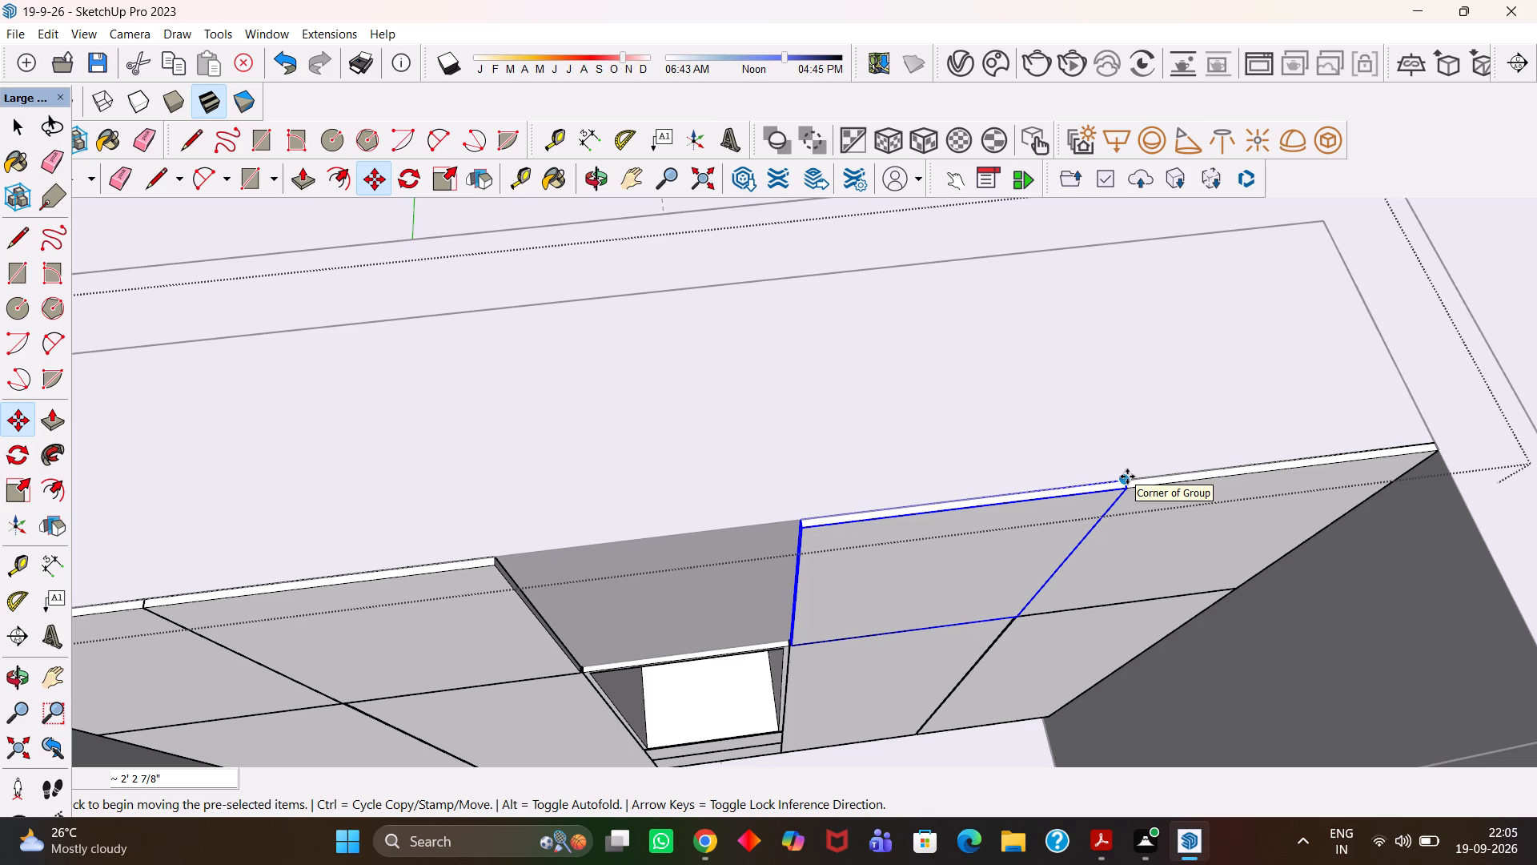
# Copy the newest upper shutter once more toward the centre, covering the remaining gap above the wardrobe's central opening.
pyautogui.press('h')
pyautogui.scroll(-9, 1096, 501)
pyautogui.scroll(1, 1044, 569)
pyautogui.moveTo(1044, 569); pyautogui.dragTo(982, 569, button='middle')
pyautogui.scroll(-2, 982, 569)
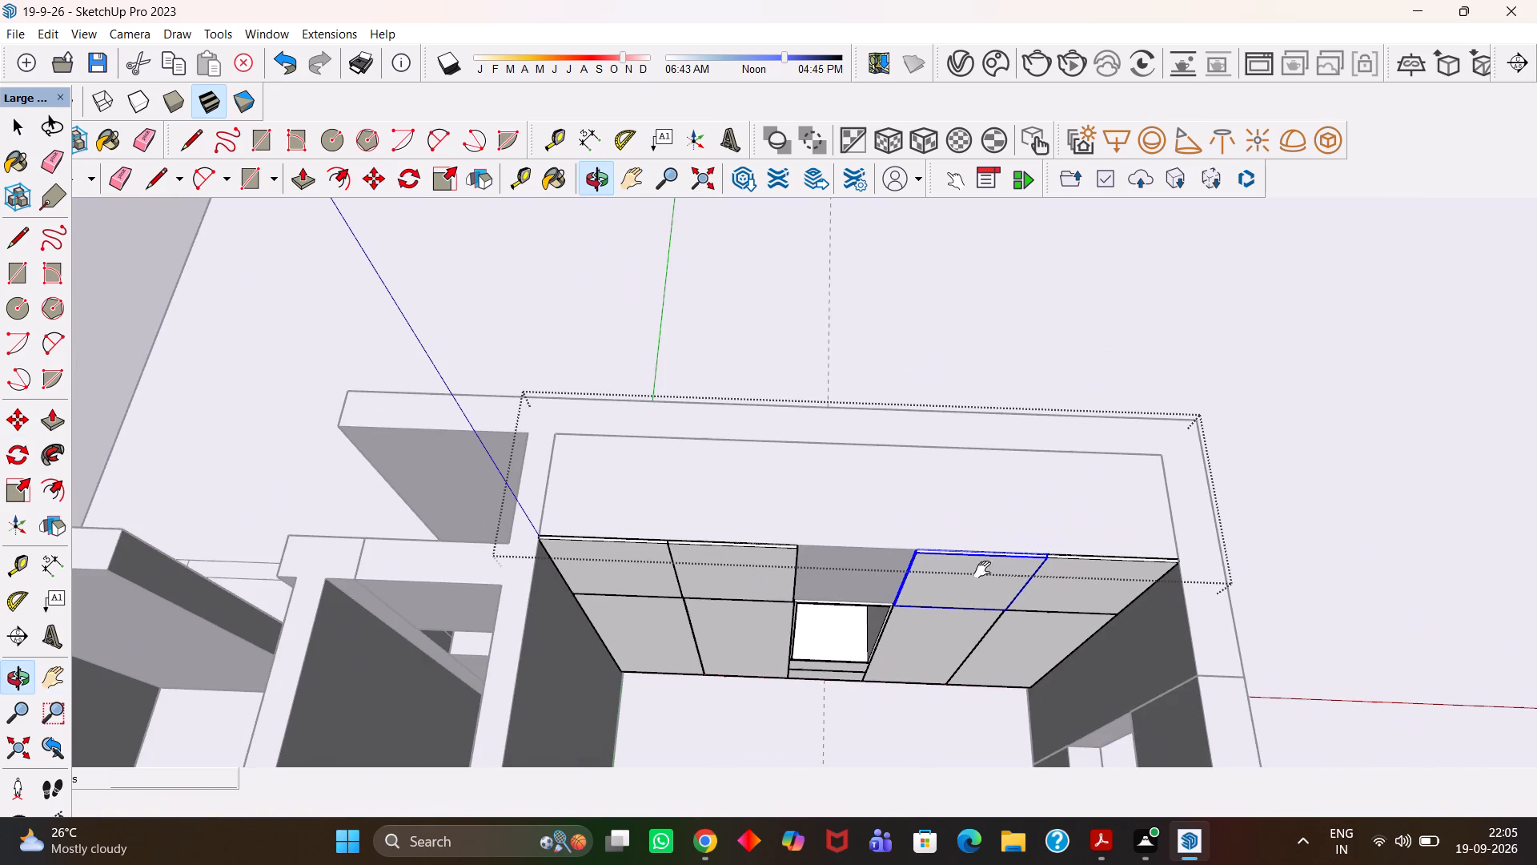
pyautogui.press('space')
pyautogui.click(970, 577)
pyautogui.moveTo(969, 577); pyautogui.dragTo(1002, 577, button='middle')
pyautogui.scroll(6, 1002, 577)
pyautogui.press('m')
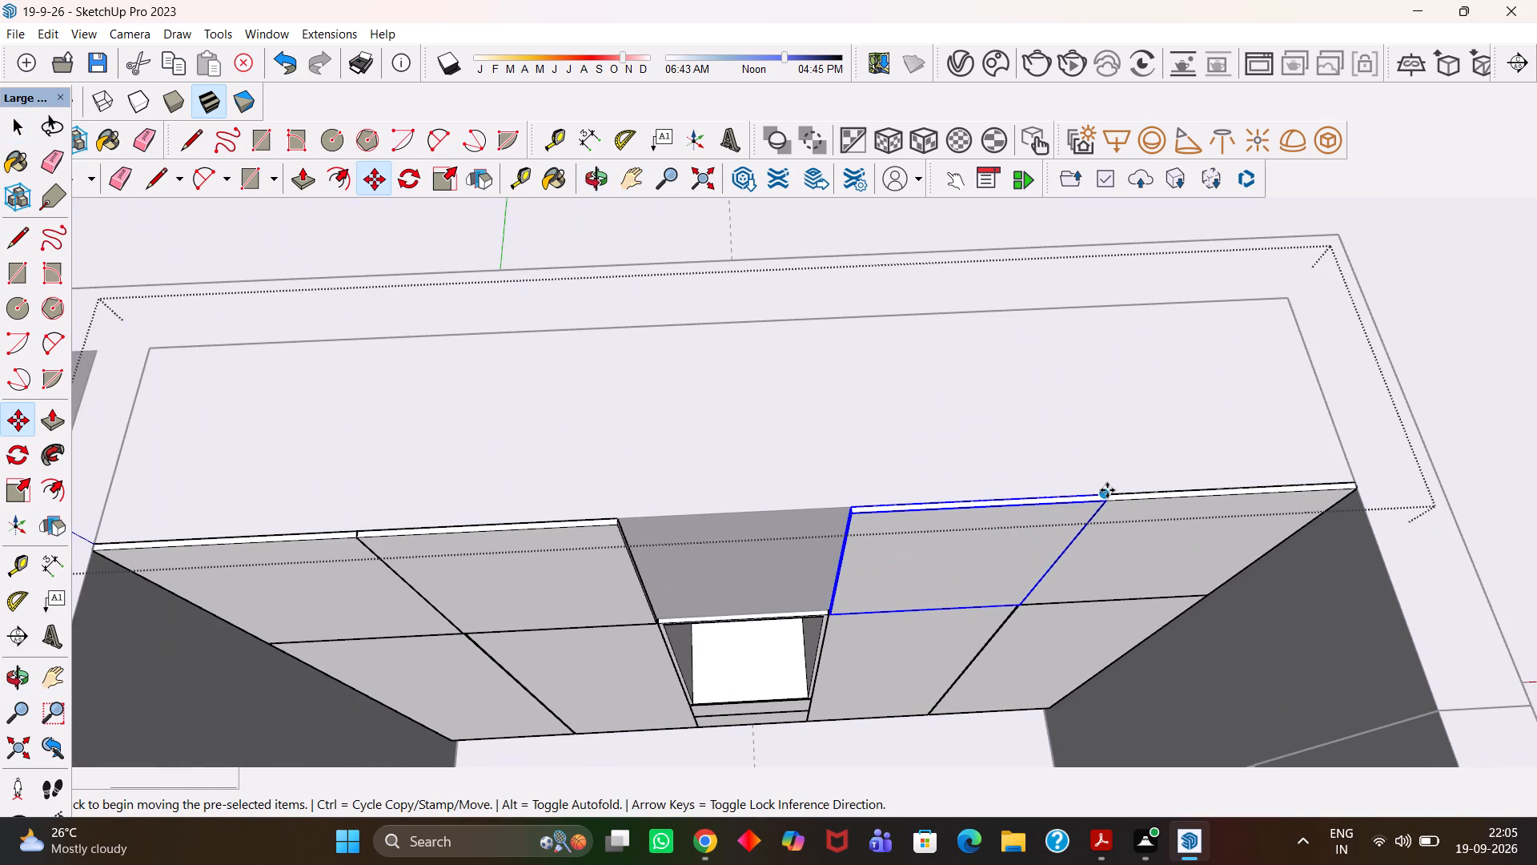
pyautogui.click(1107, 490)
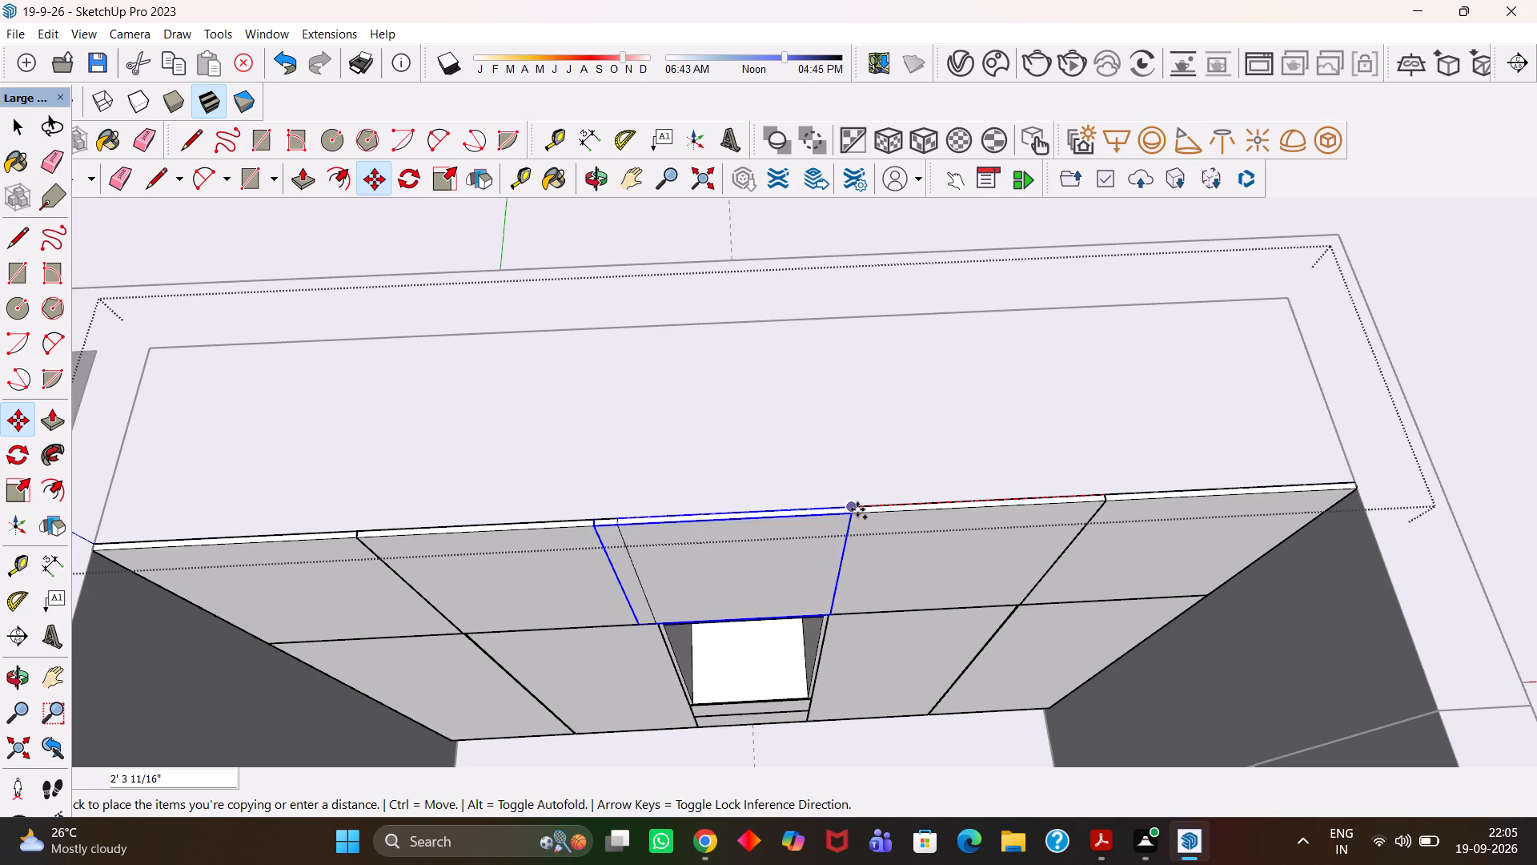
pyautogui.click(853, 502)
# Scale the central upper shutter narrower to fit the gap between its neighbours, and leave the wardrobe group.
pyautogui.scroll(2, 857, 502)
pyautogui.press('h')
pyautogui.moveTo(751, 504); pyautogui.dragTo(807, 504)
pyautogui.moveTo(828, 521); pyautogui.dragTo(789, 529, button='middle')
pyautogui.scroll(1, 789, 529)
pyautogui.press('s')
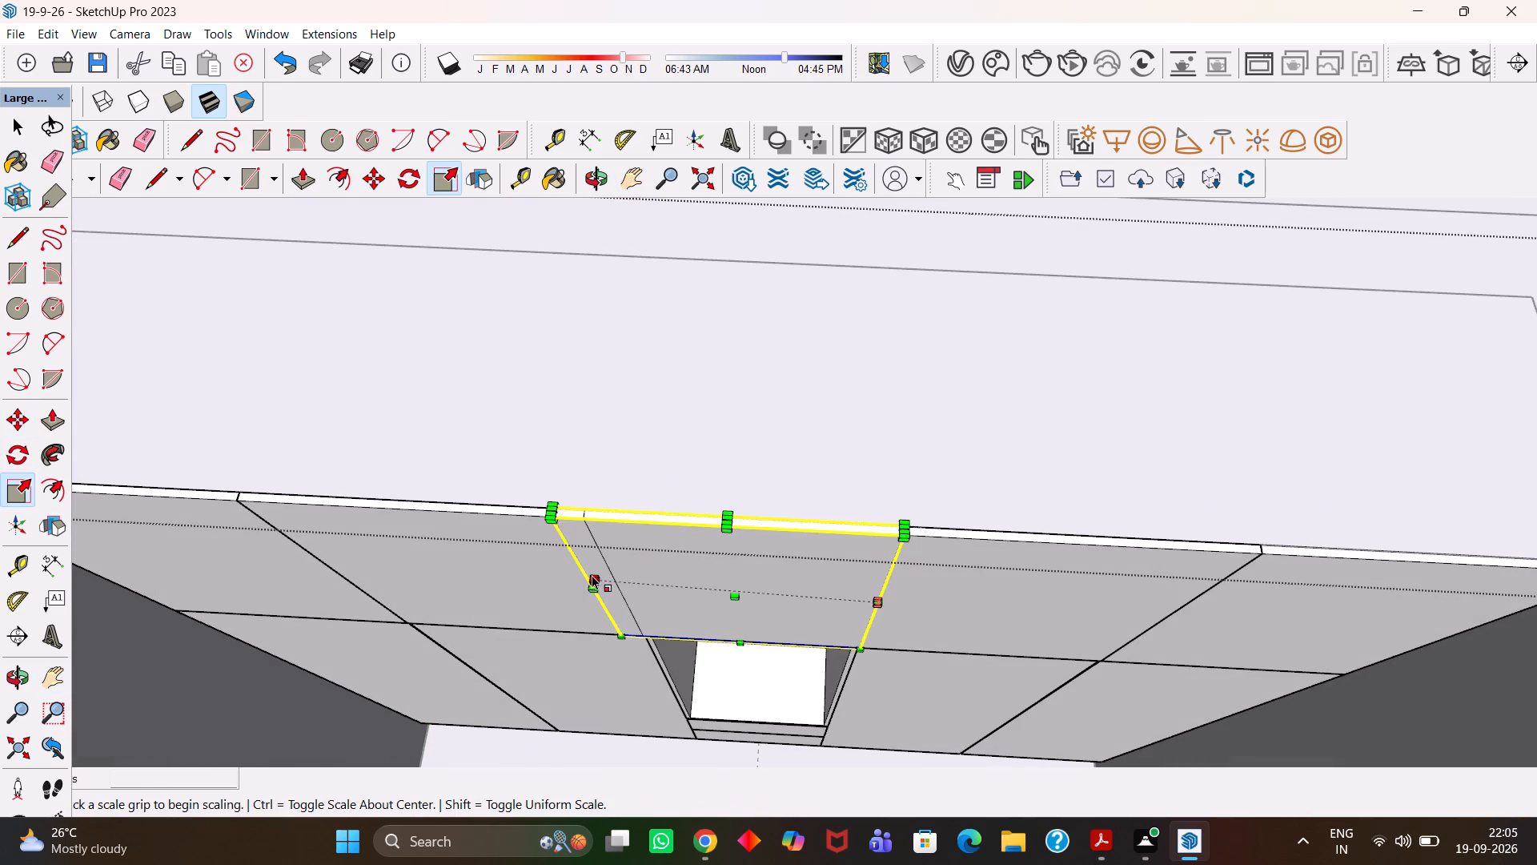
pyautogui.click(592, 575)
pyautogui.click(604, 575)
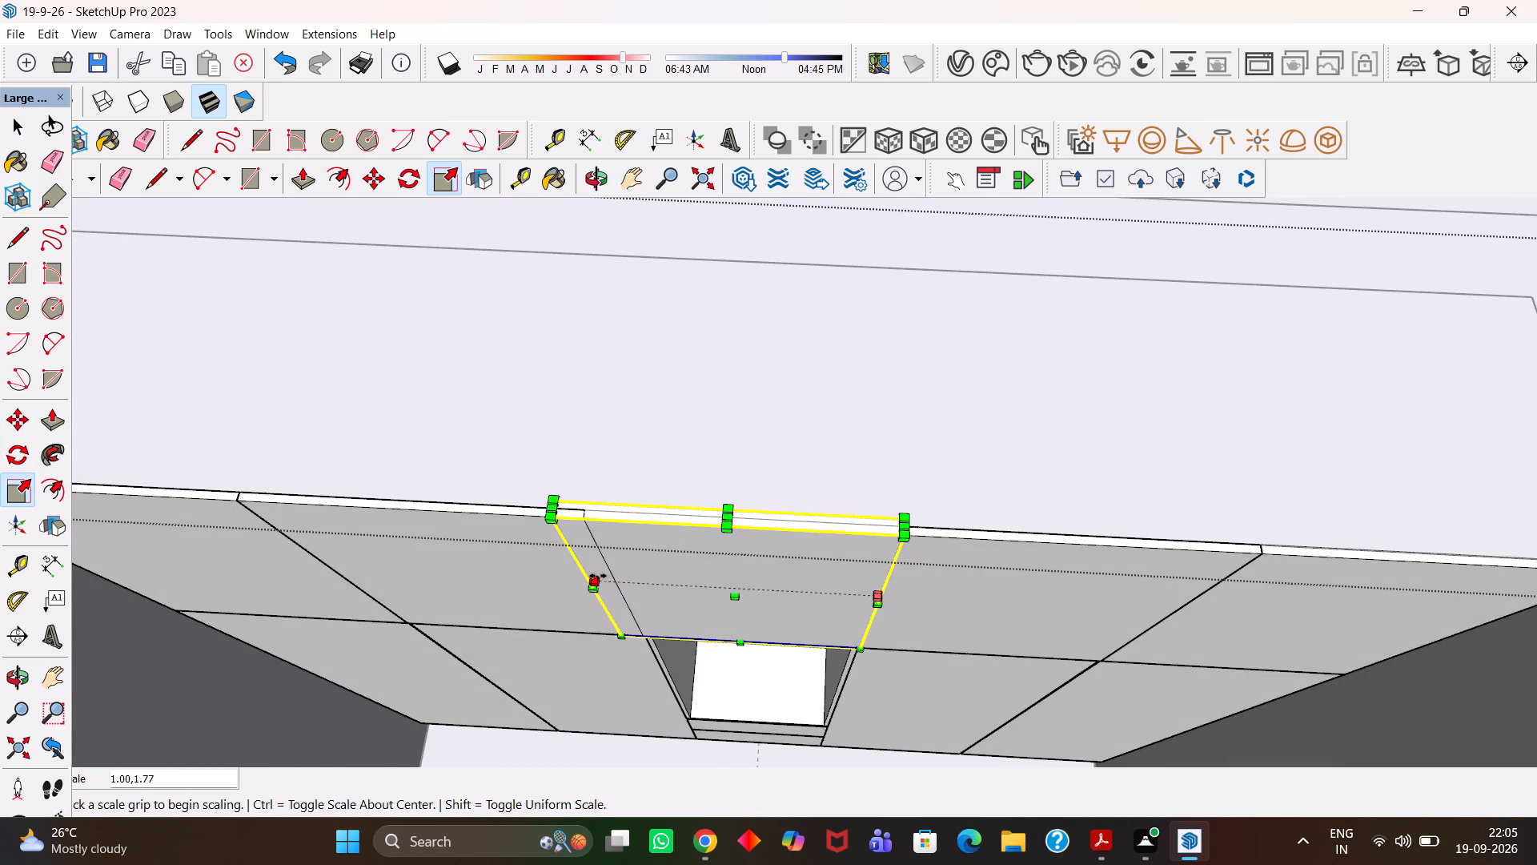
pyautogui.click(598, 576)
pyautogui.click(611, 575)
pyautogui.press('h')
pyautogui.scroll(-12, 627, 575)
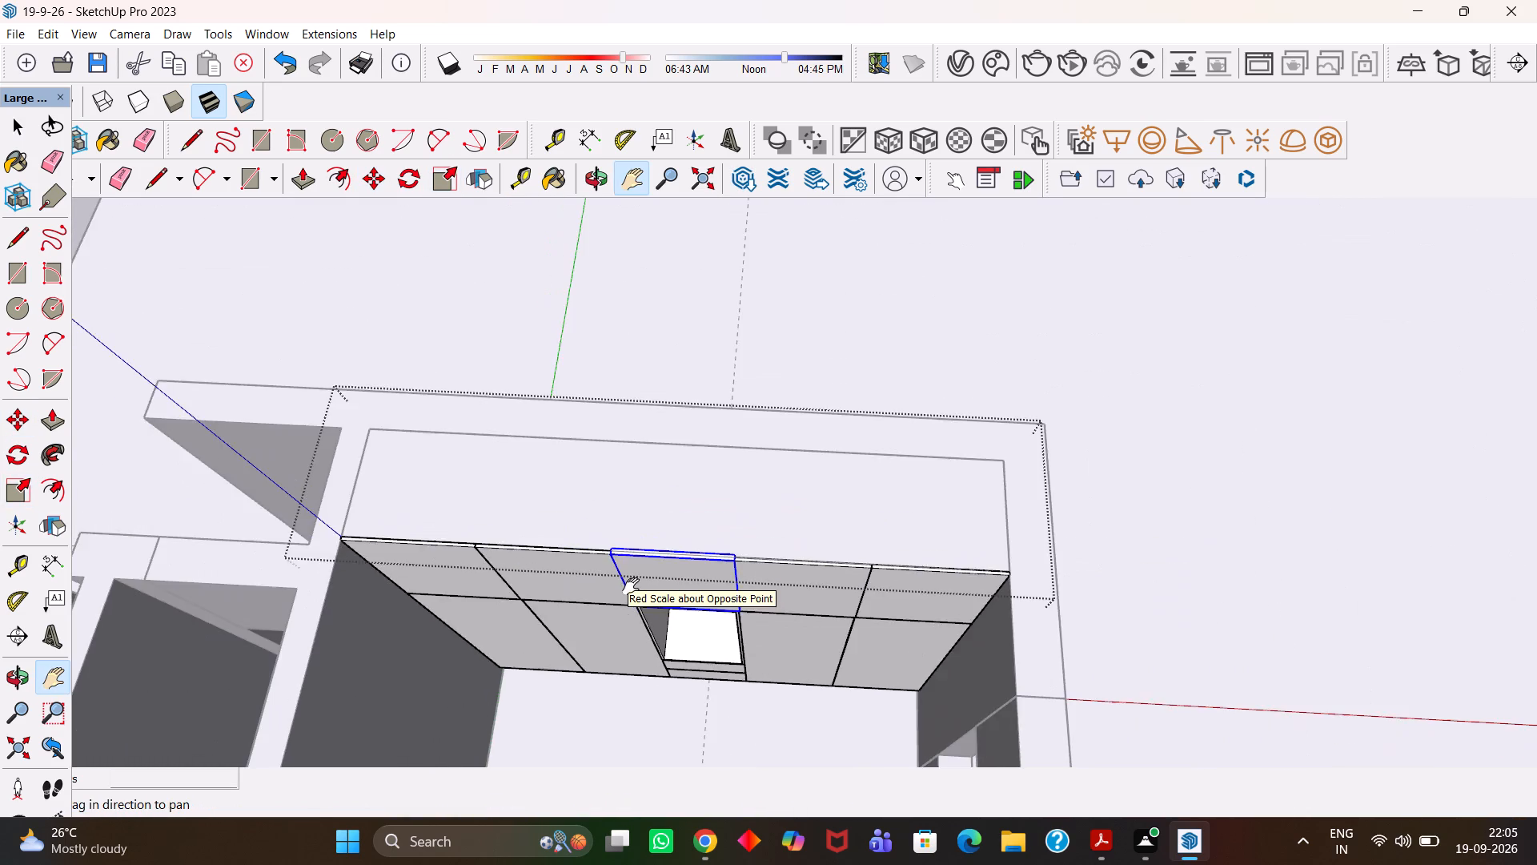
pyautogui.scroll(-4, 631, 586)
pyautogui.press('h')
pyautogui.moveTo(657, 627); pyautogui.dragTo(673, 561, button='middle')
pyautogui.scroll(3, 673, 561)
pyautogui.scroll(-5, 673, 561)
pyautogui.moveTo(602, 568); pyautogui.dragTo(729, 550)
pyautogui.scroll(-5, 729, 550)
pyautogui.press('space')
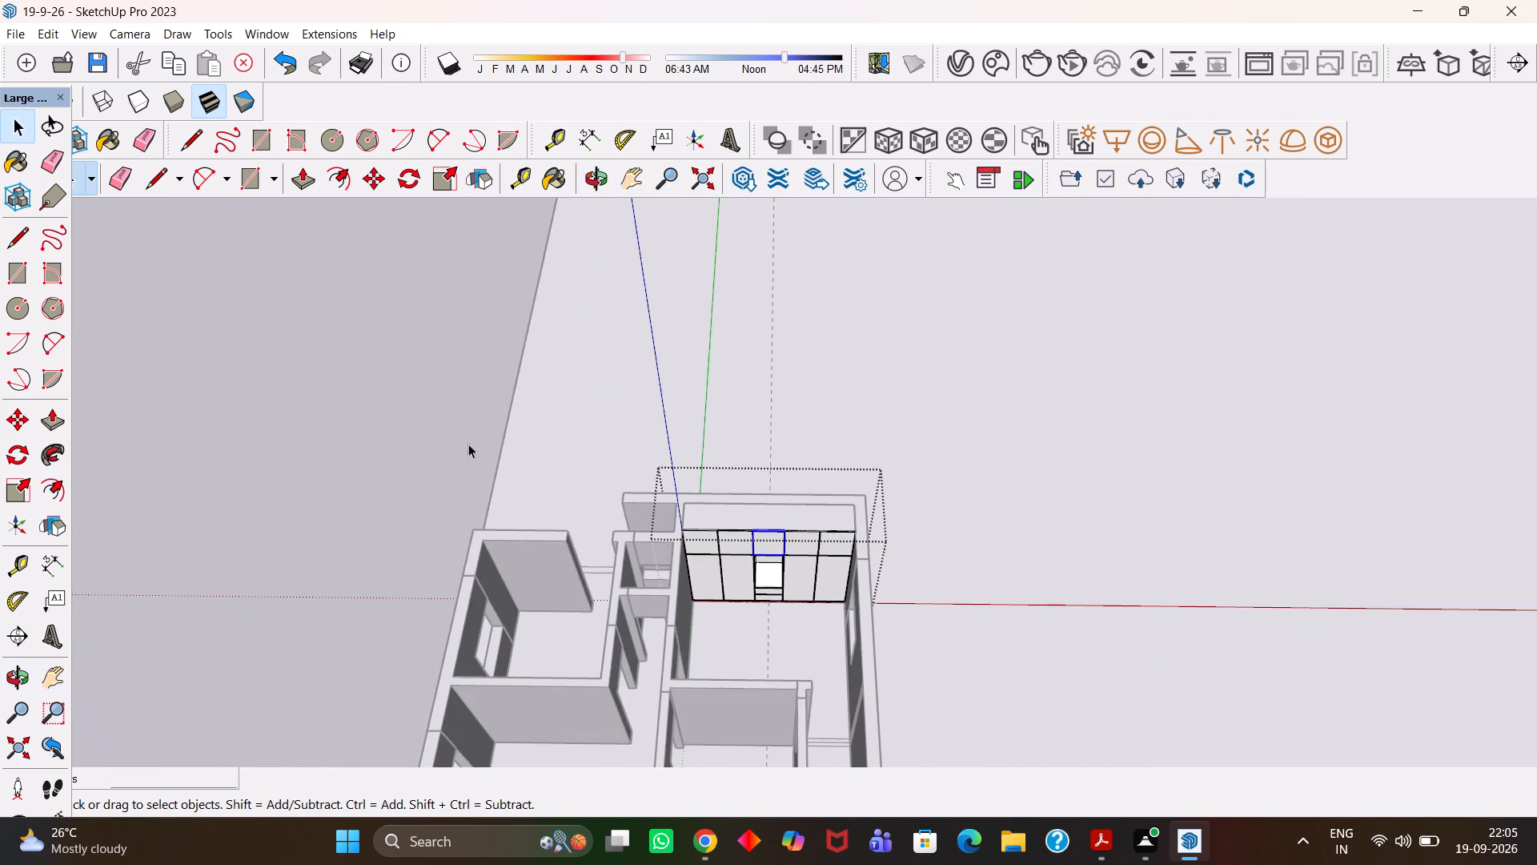
pyautogui.click(451, 432)
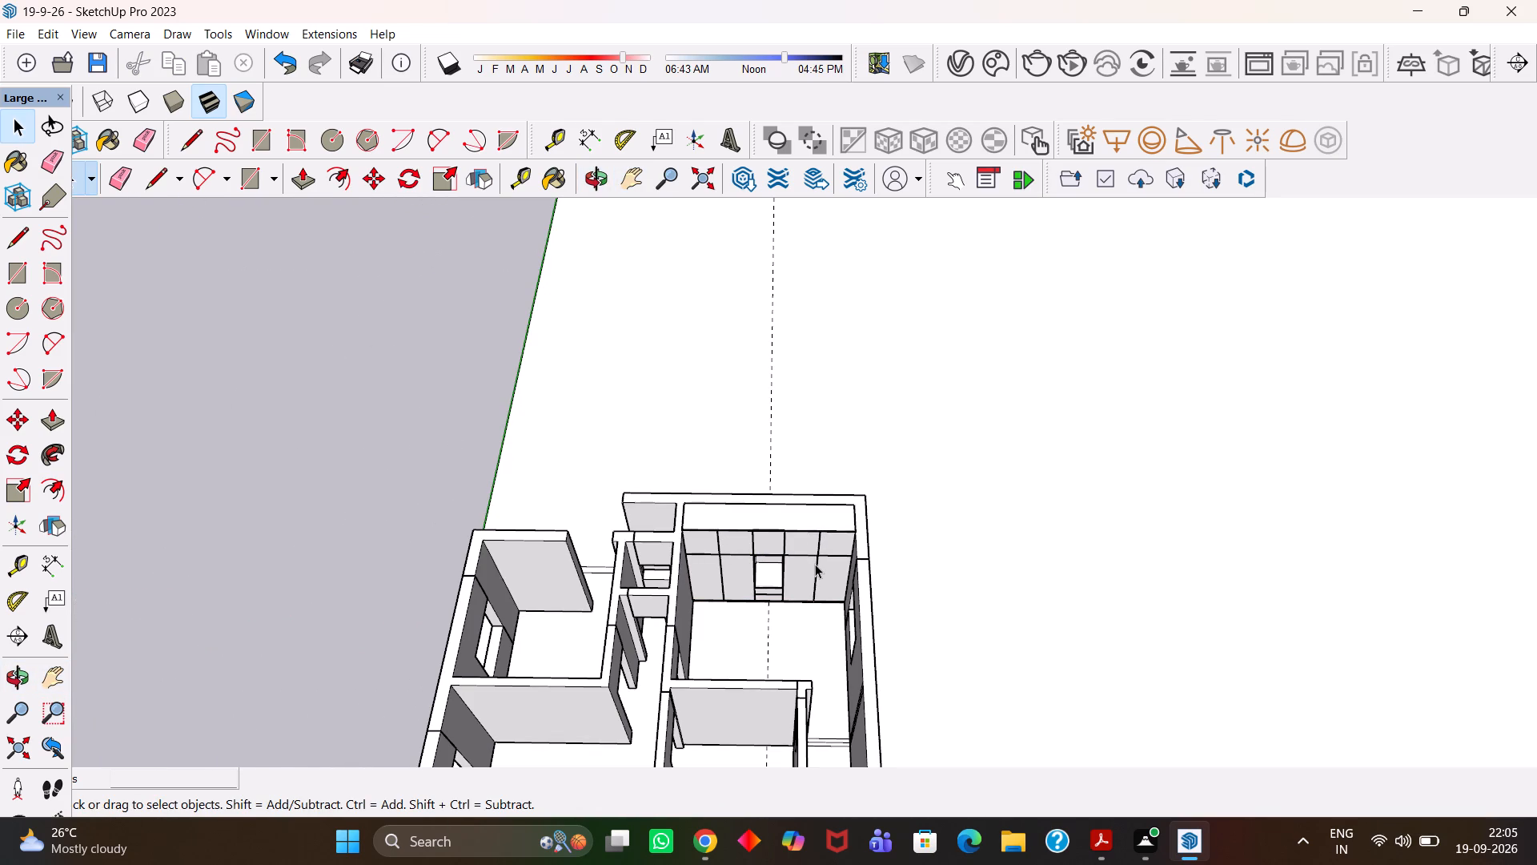
# Examine the wardrobe with its upper shutters in the back room and the layout of the whole house.
pyautogui.press('h')
pyautogui.scroll(2, 815, 564)
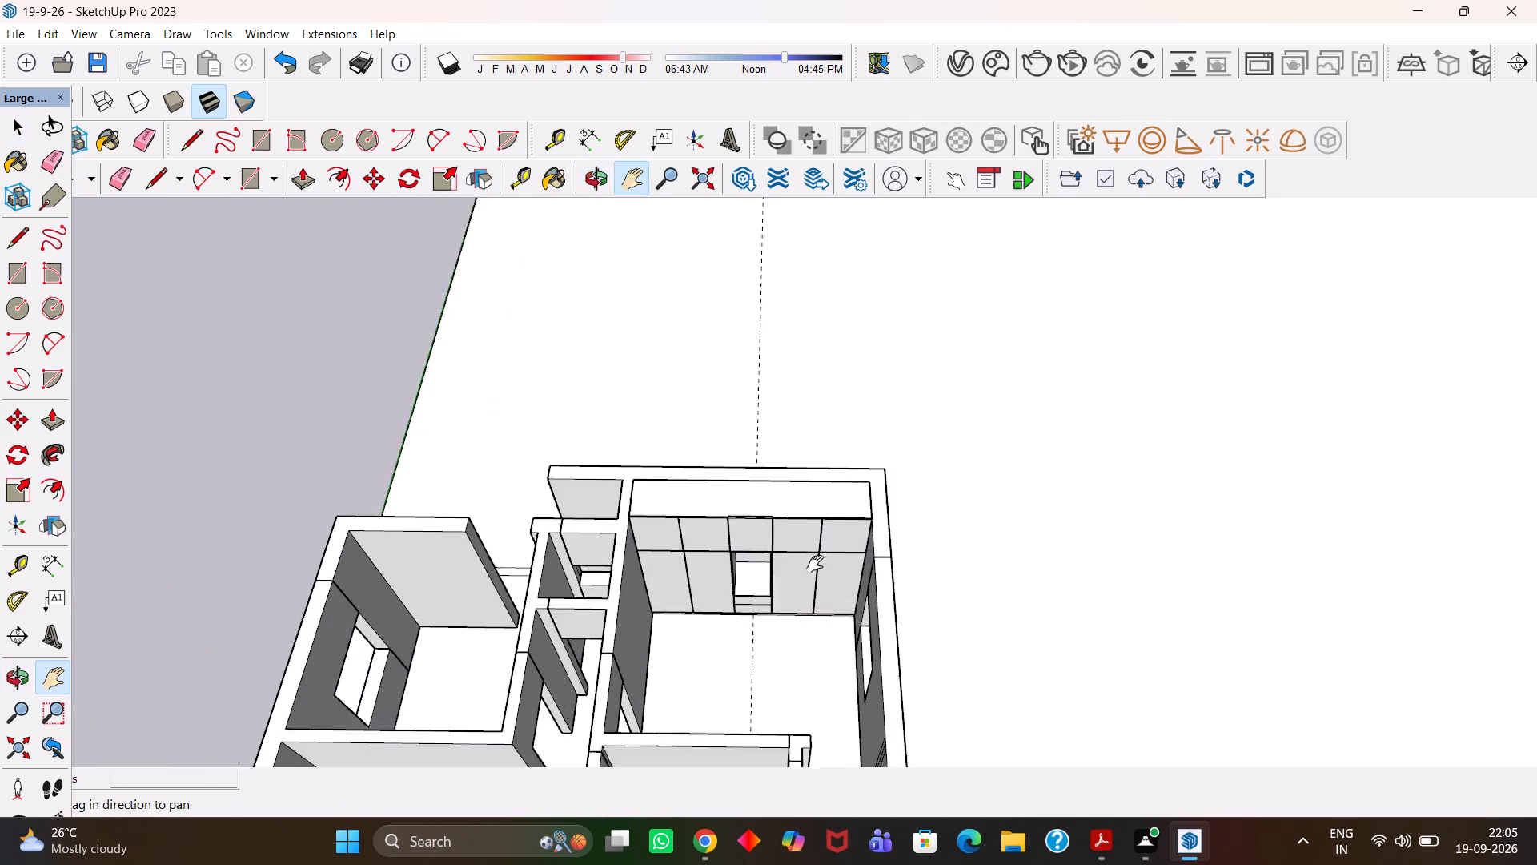
pyautogui.scroll(2, 815, 564)
pyautogui.scroll(-3, 782, 558)
pyautogui.moveTo(750, 557); pyautogui.dragTo(821, 598)
pyautogui.moveTo(813, 610); pyautogui.dragTo(819, 591, button='middle')
pyautogui.press('e')
pyautogui.moveTo(825, 486); pyautogui.dragTo(808, 485)
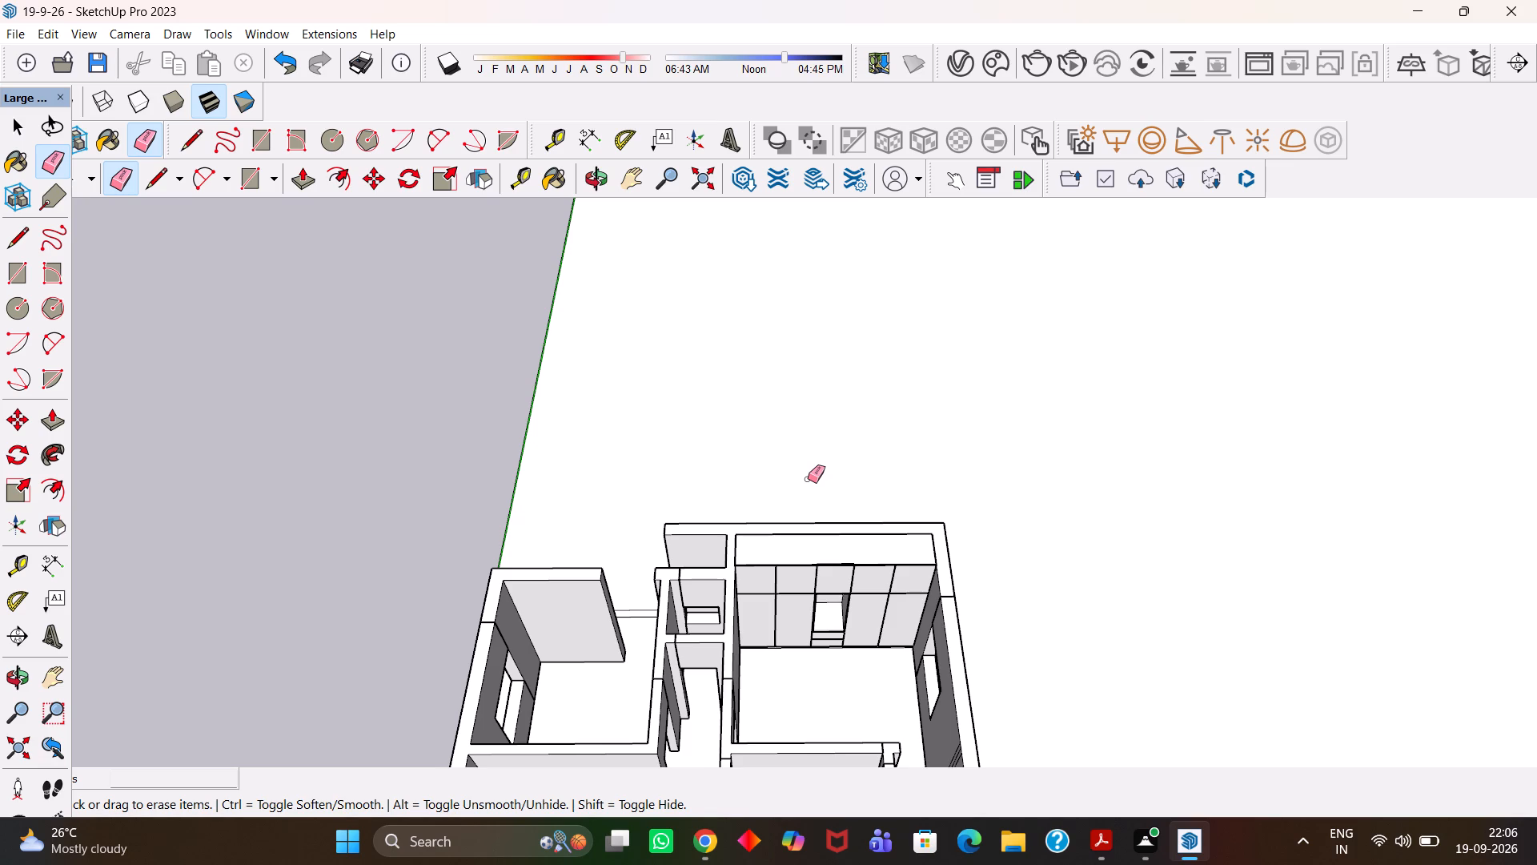
pyautogui.scroll(-5, 808, 479)
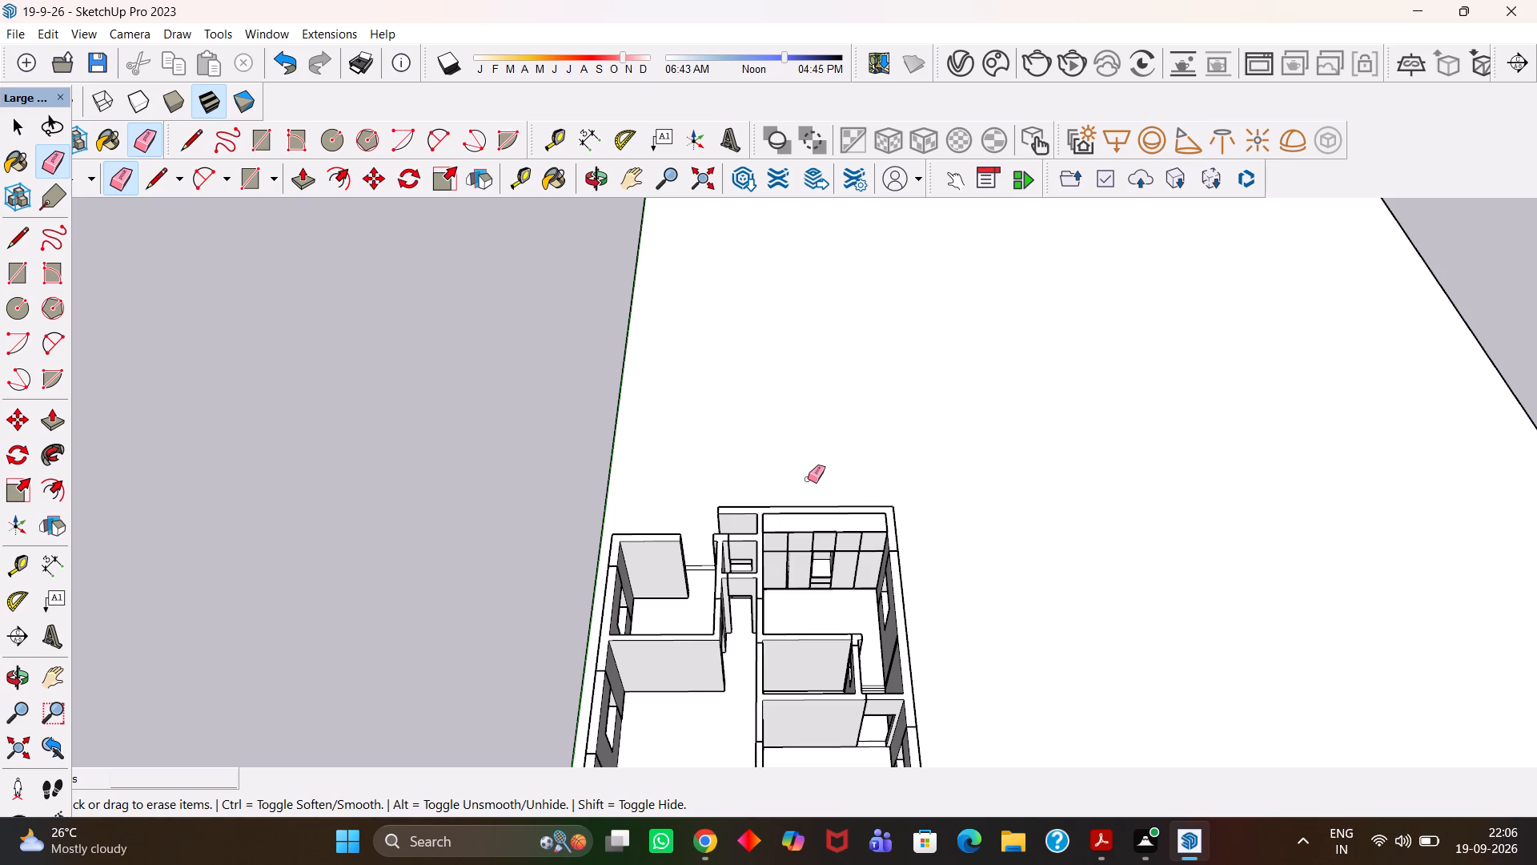
pyautogui.press('h')
pyautogui.press('h')
pyautogui.scroll(-1, 808, 479)
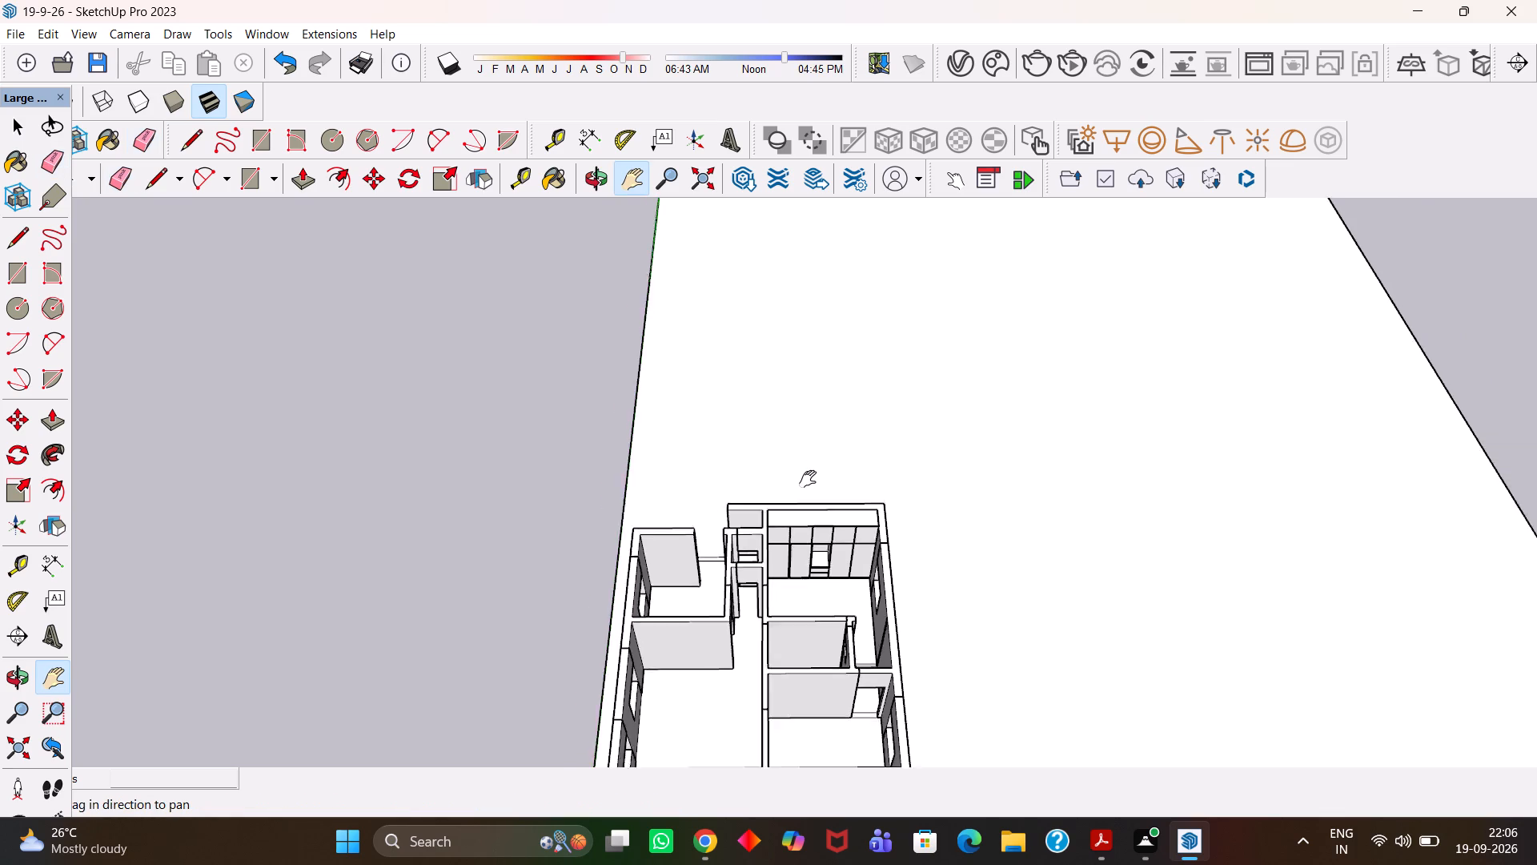
pyautogui.scroll(-7, 808, 479)
pyautogui.moveTo(782, 554); pyautogui.dragTo(778, 545)
pyautogui.press('space')
pyautogui.doubleClick(678, 486)
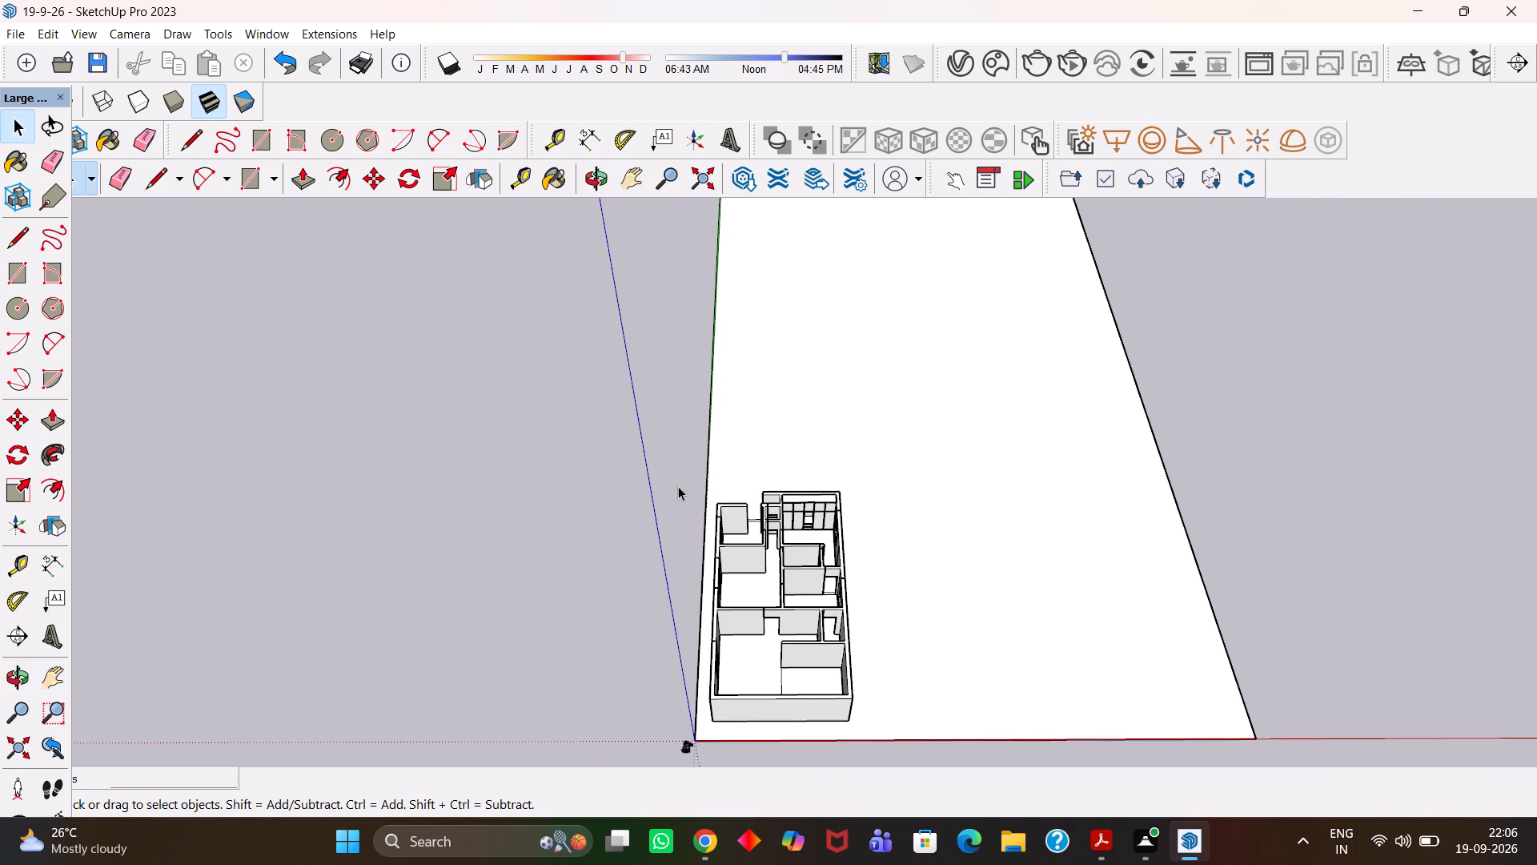
pyautogui.scroll(6, 839, 590)
pyautogui.press('h')
pyautogui.moveTo(768, 637); pyautogui.dragTo(782, 615)
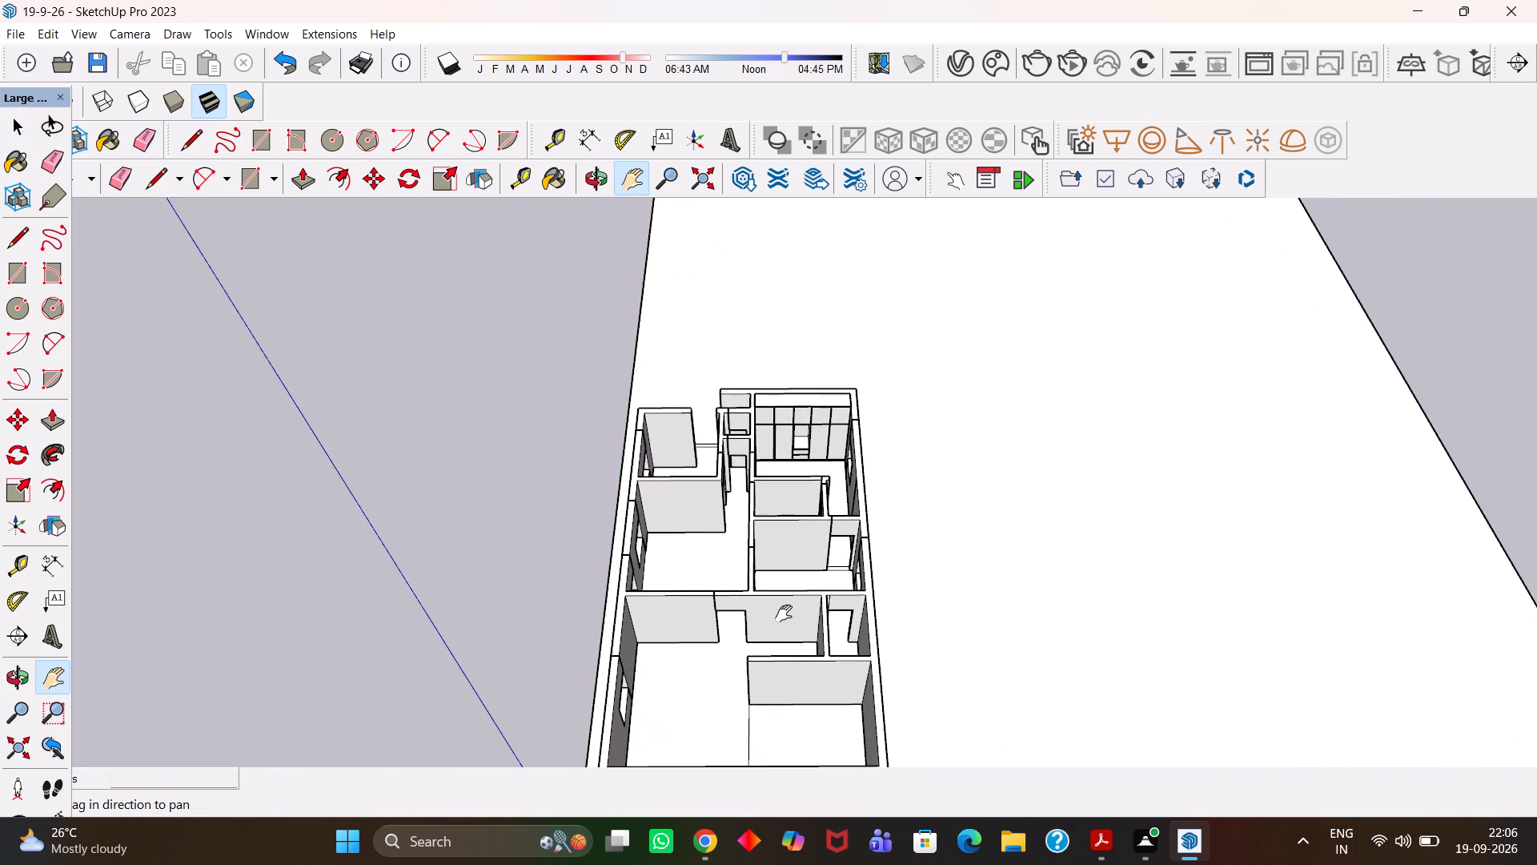
pyautogui.scroll(3, 784, 614)
# Save the model.
pyautogui.hotkey('ctrl', 's')
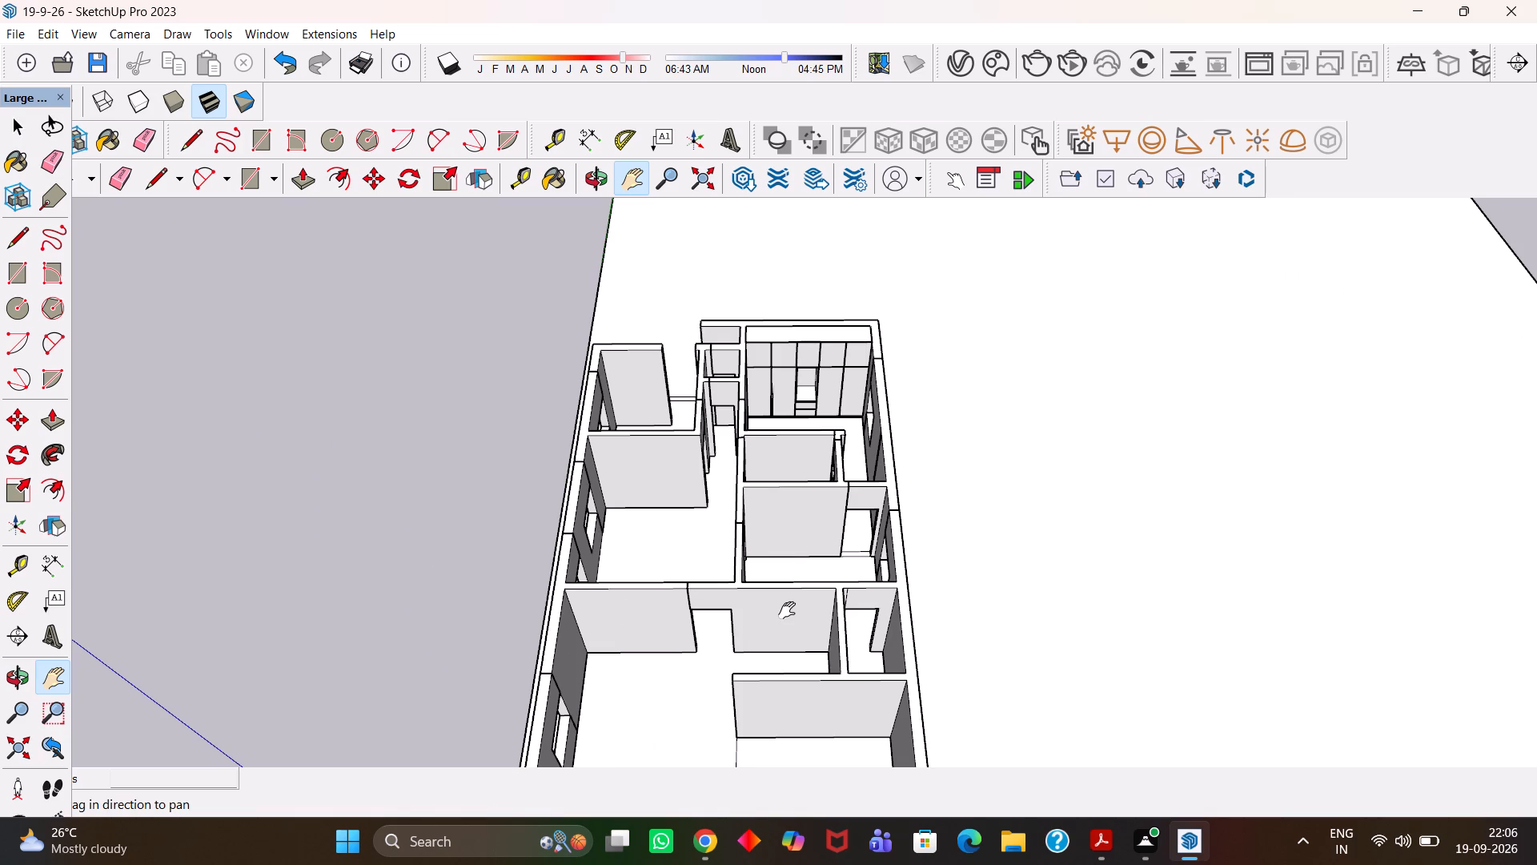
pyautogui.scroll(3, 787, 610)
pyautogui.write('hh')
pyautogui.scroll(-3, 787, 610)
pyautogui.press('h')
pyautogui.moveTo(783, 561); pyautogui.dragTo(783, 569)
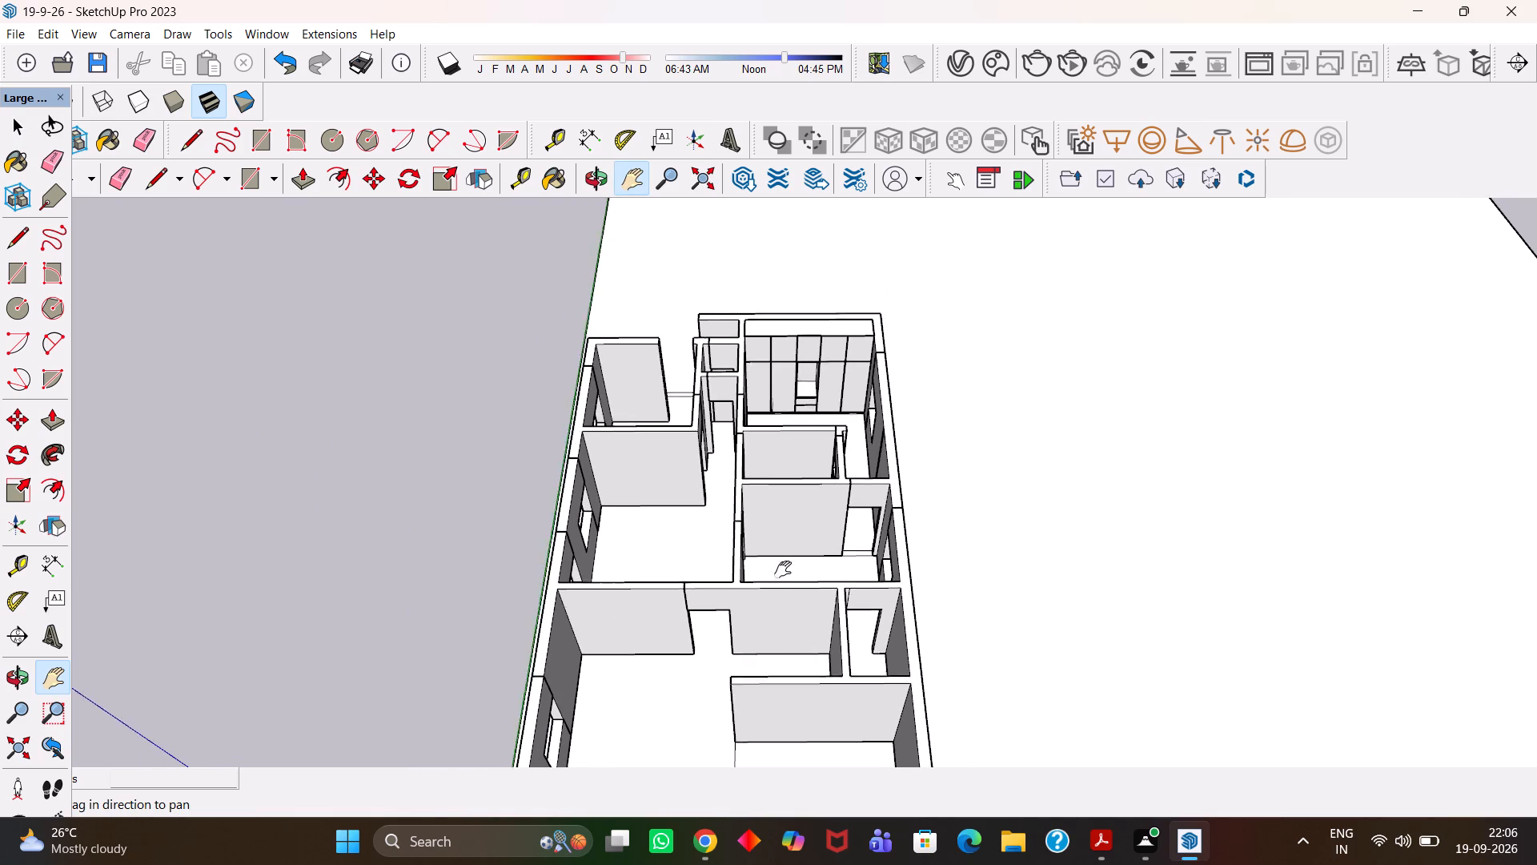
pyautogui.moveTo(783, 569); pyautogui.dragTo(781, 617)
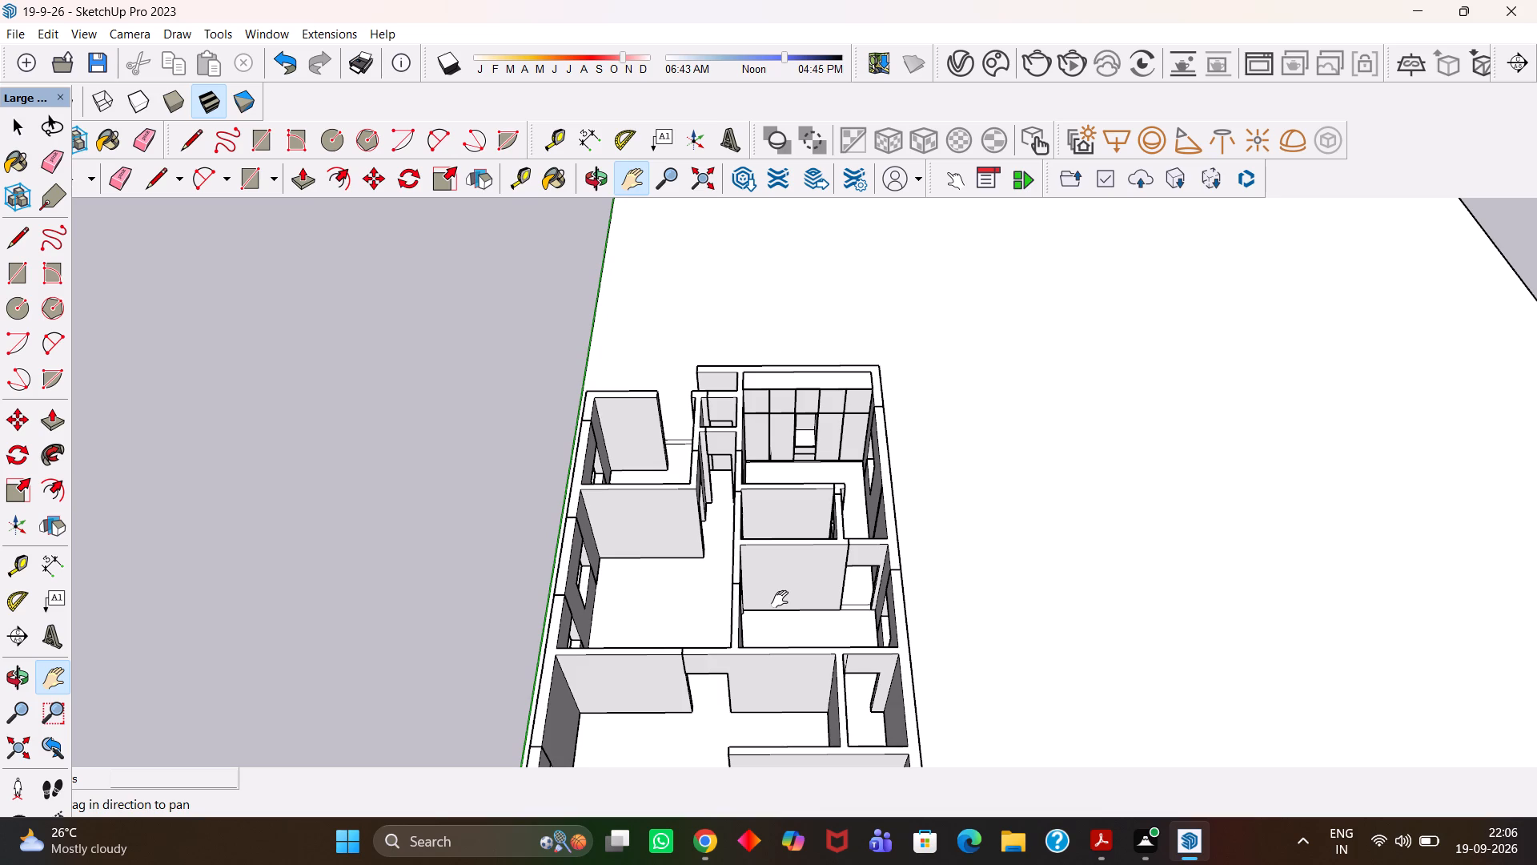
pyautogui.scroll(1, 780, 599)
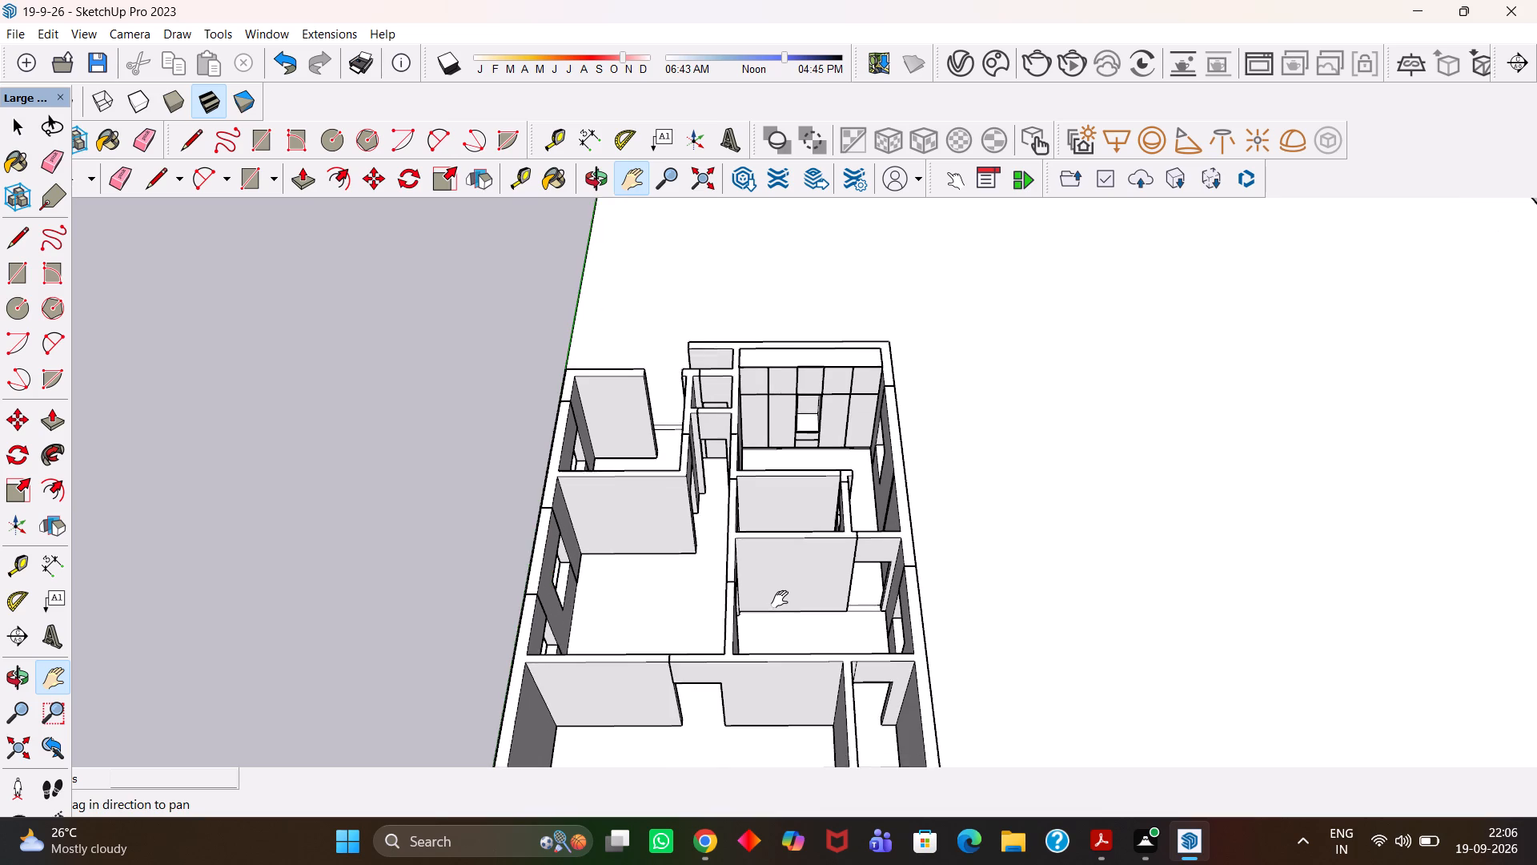
# Examine the back room with its wardrobe and the adjoining rooms of the house from above.
pyautogui.scroll(1, 780, 599)
pyautogui.press('h')
pyautogui.scroll(4, 780, 599)
pyautogui.press('h')
pyautogui.scroll(-3, 779, 597)
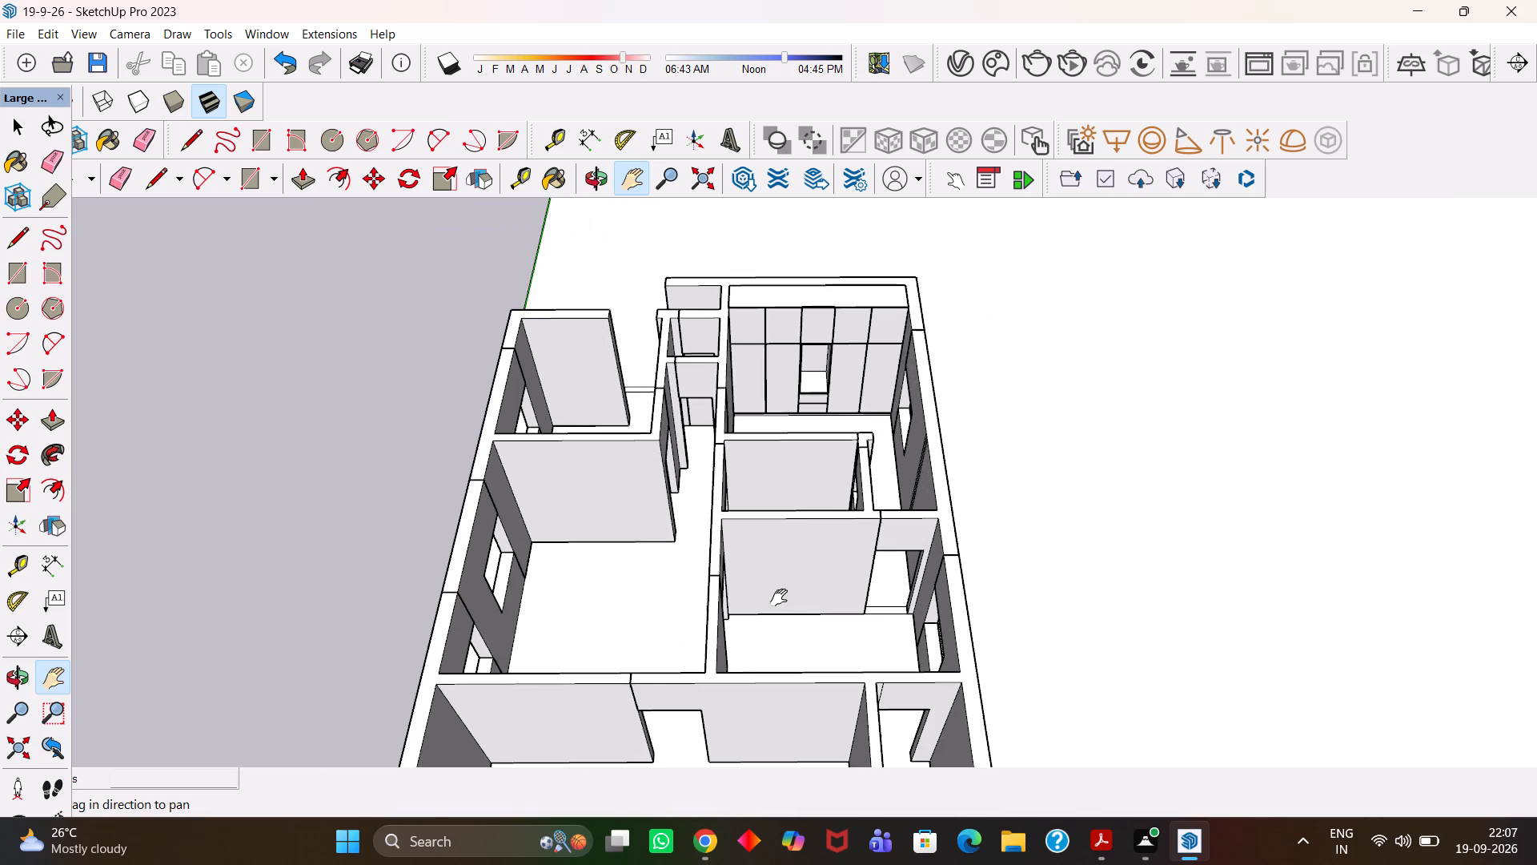
pyautogui.moveTo(777, 537); pyautogui.dragTo(820, 607)
pyautogui.press('h')
pyautogui.scroll(2, 819, 607)
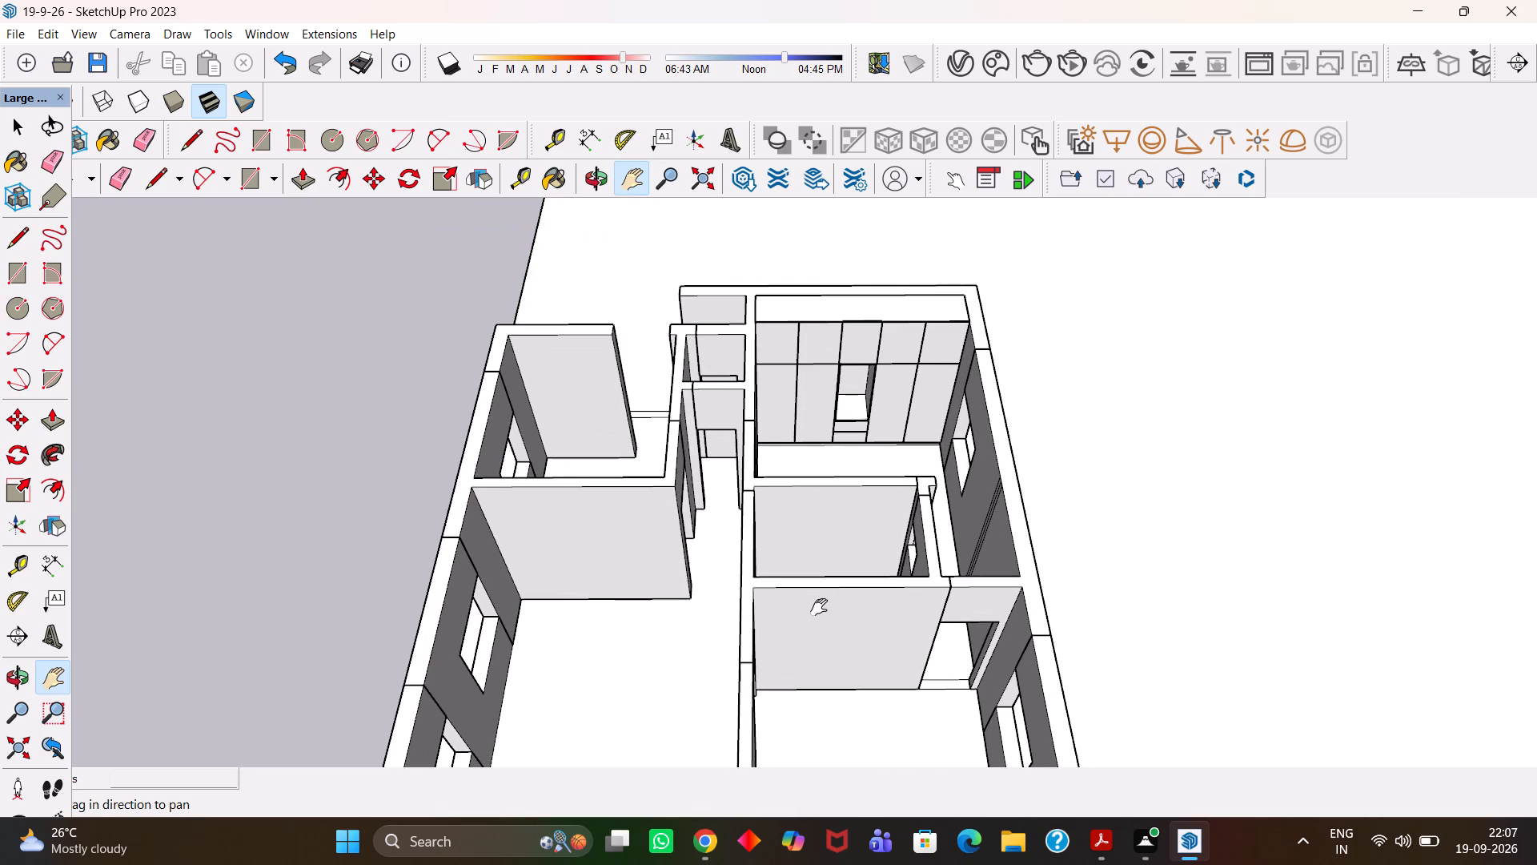
pyautogui.scroll(3, 817, 606)
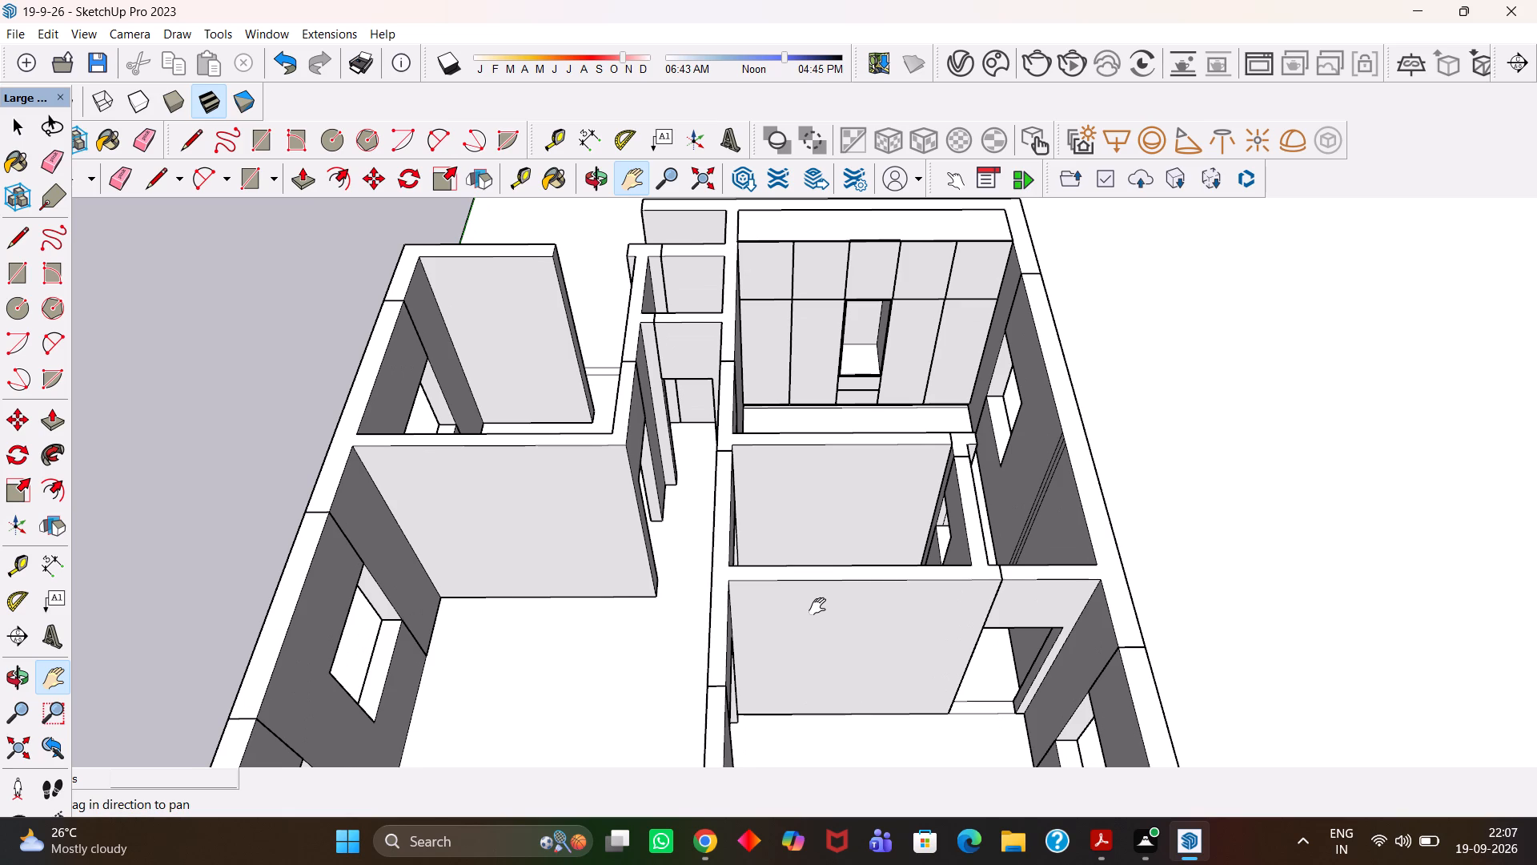
pyautogui.scroll(1, 817, 606)
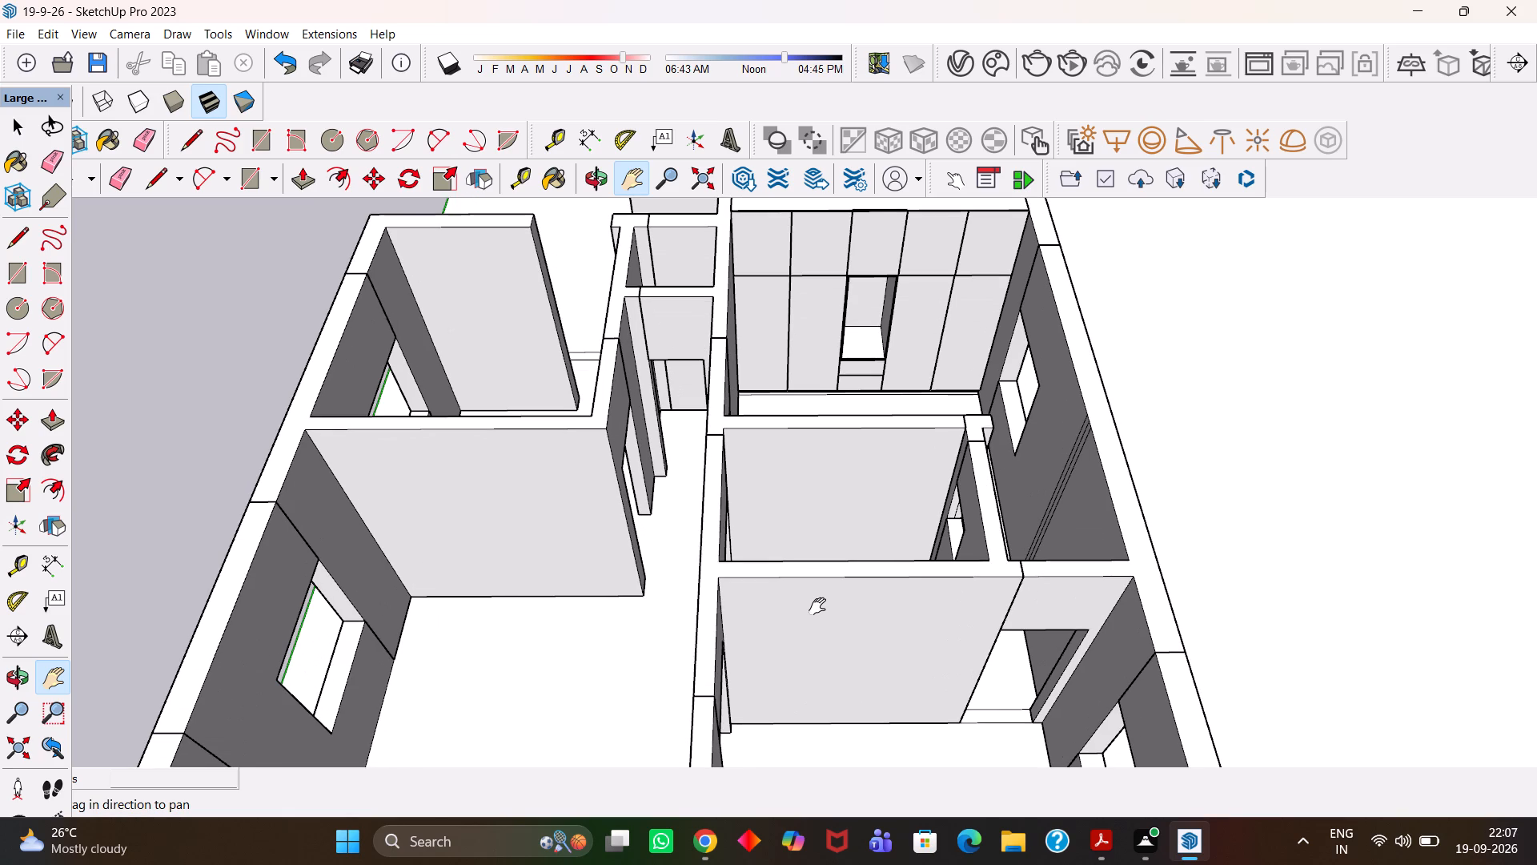
pyautogui.scroll(1, 817, 606)
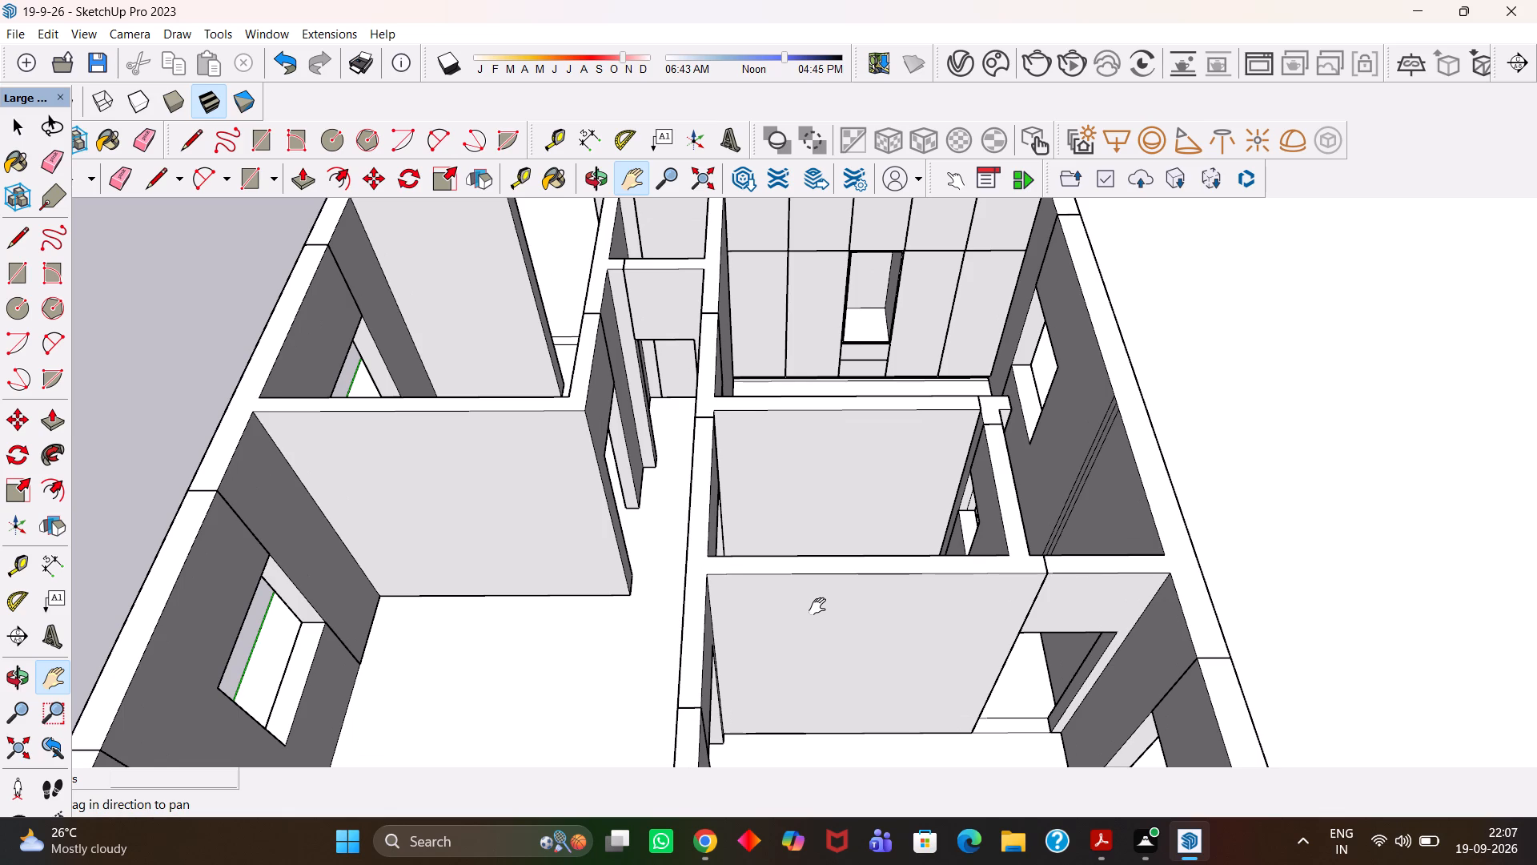
pyautogui.scroll(1, 817, 606)
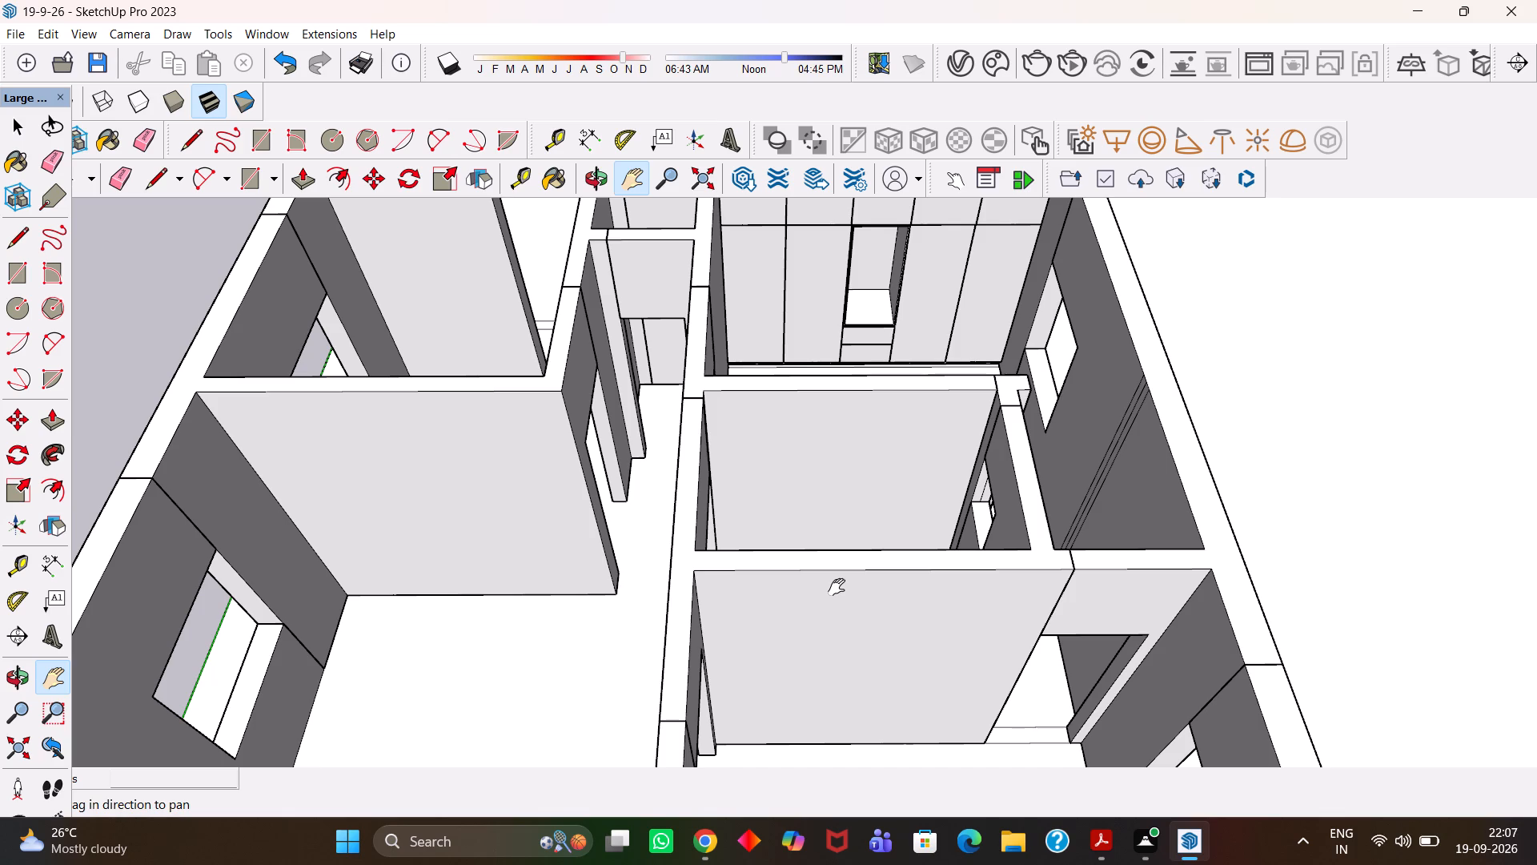
pyautogui.scroll(-4, 837, 587)
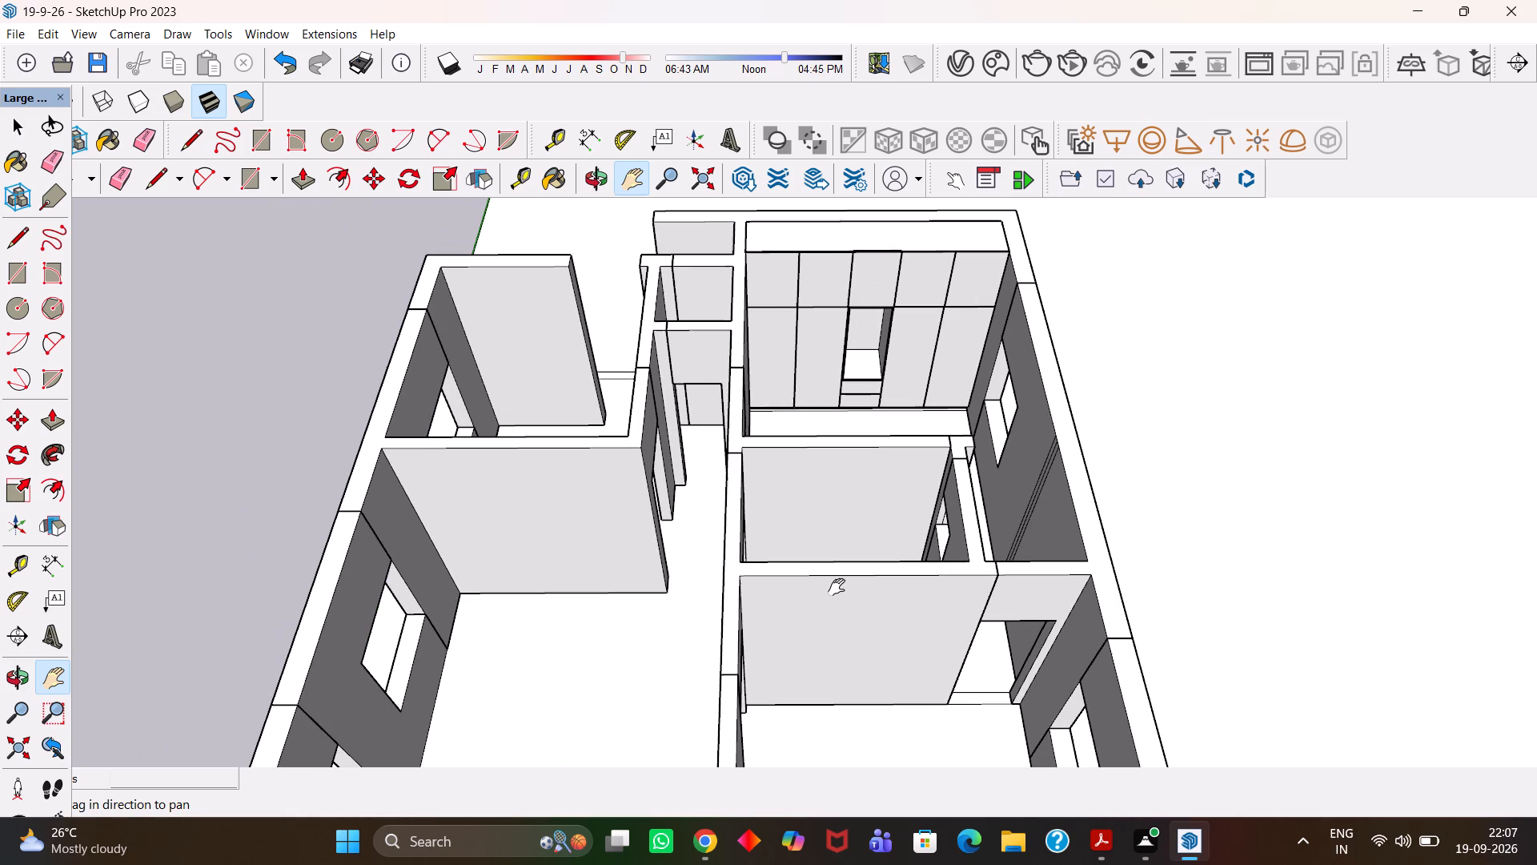
# Open the Chaos Cosmos asset library and browse the online 3D models for furniture for the house.
pyautogui.click(993, 66)
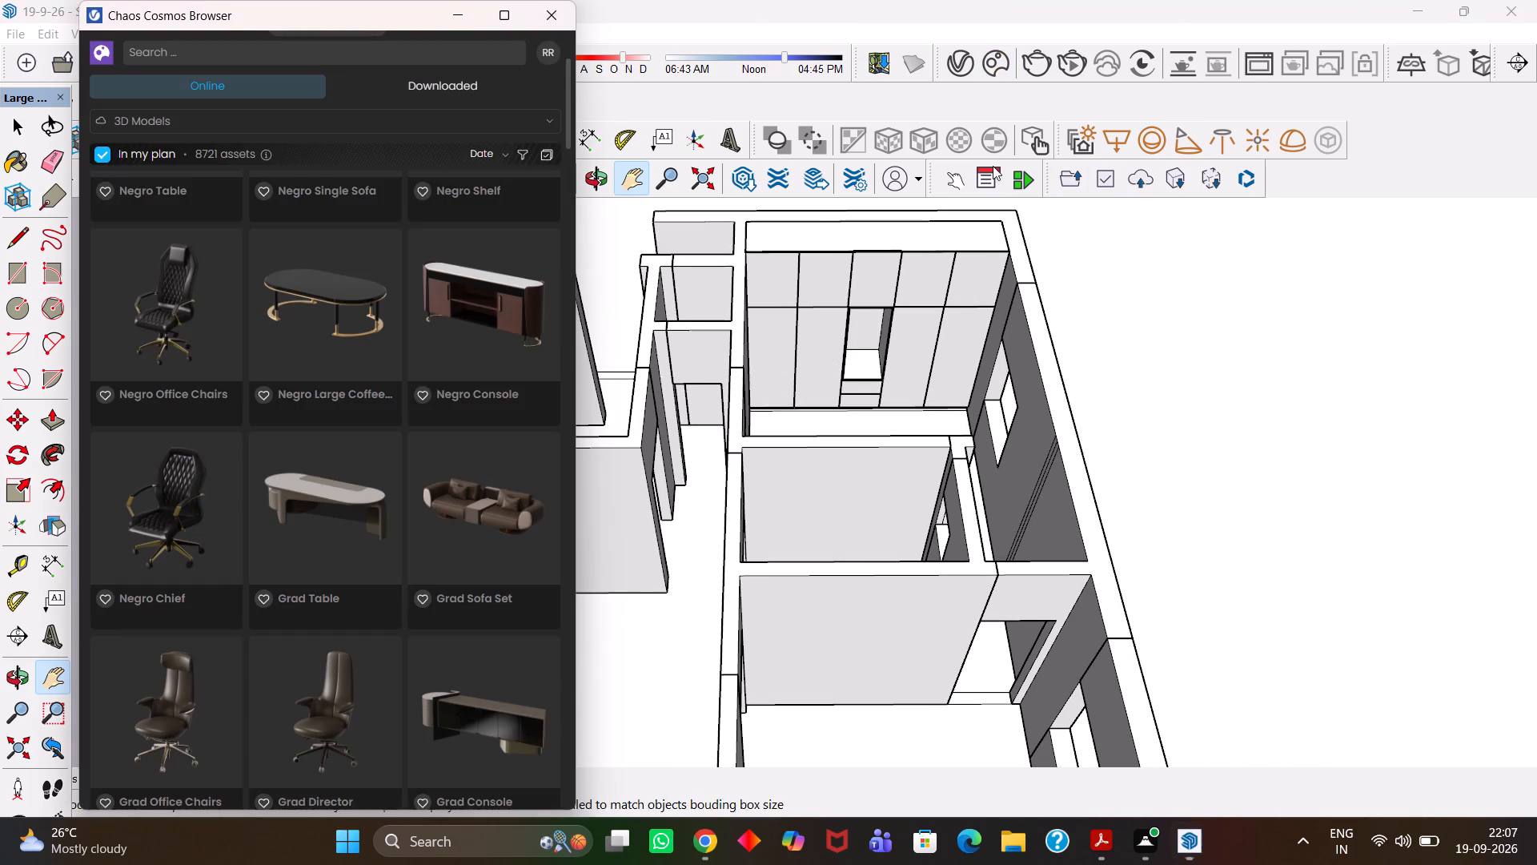
pyautogui.scroll(-1, 469, 506)
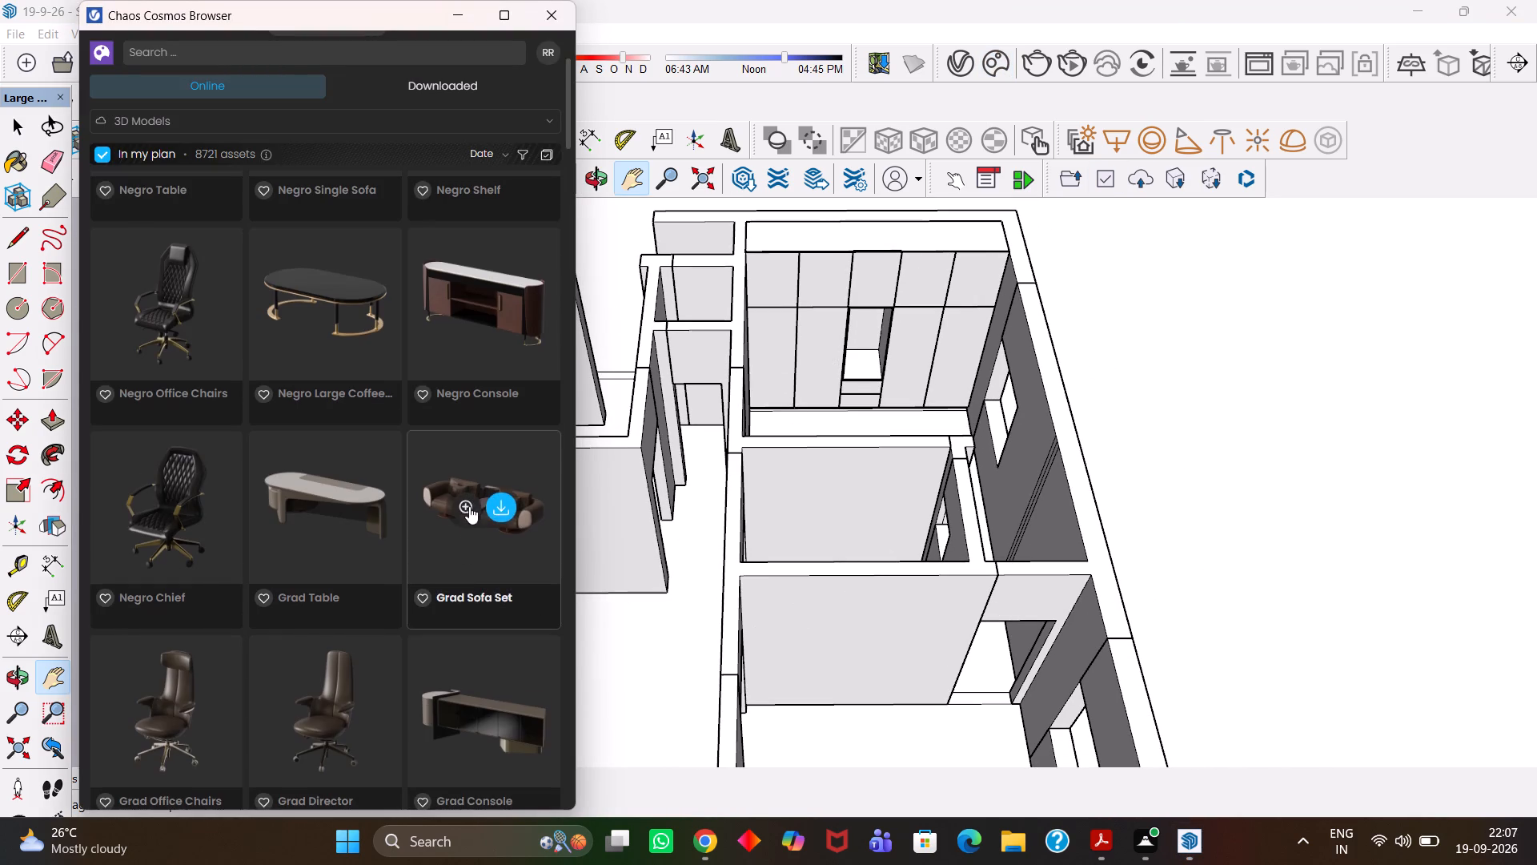
pyautogui.scroll(-1, 469, 506)
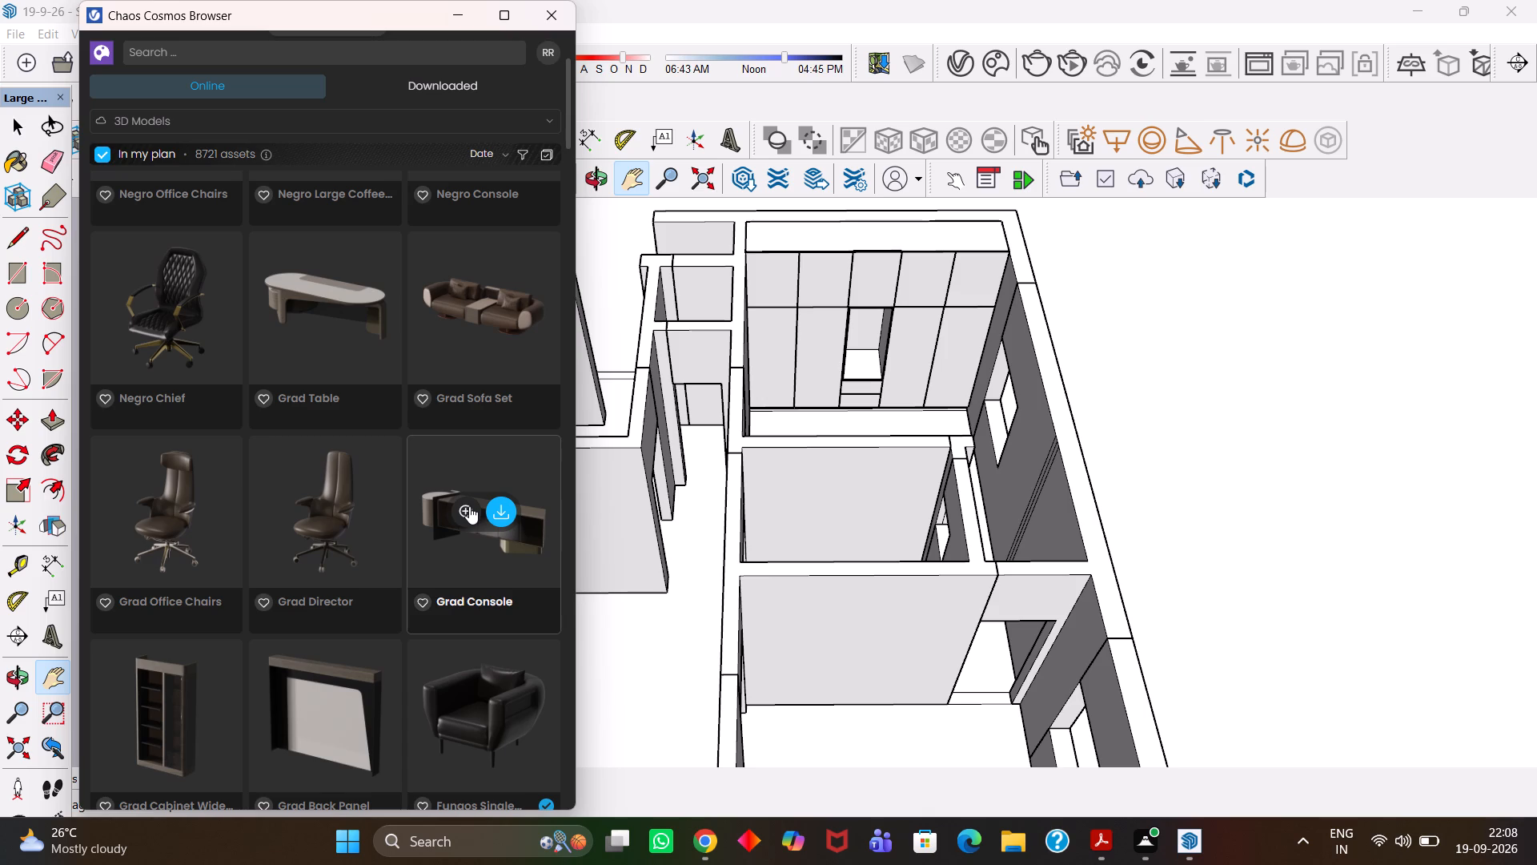
pyautogui.scroll(-1, 469, 506)
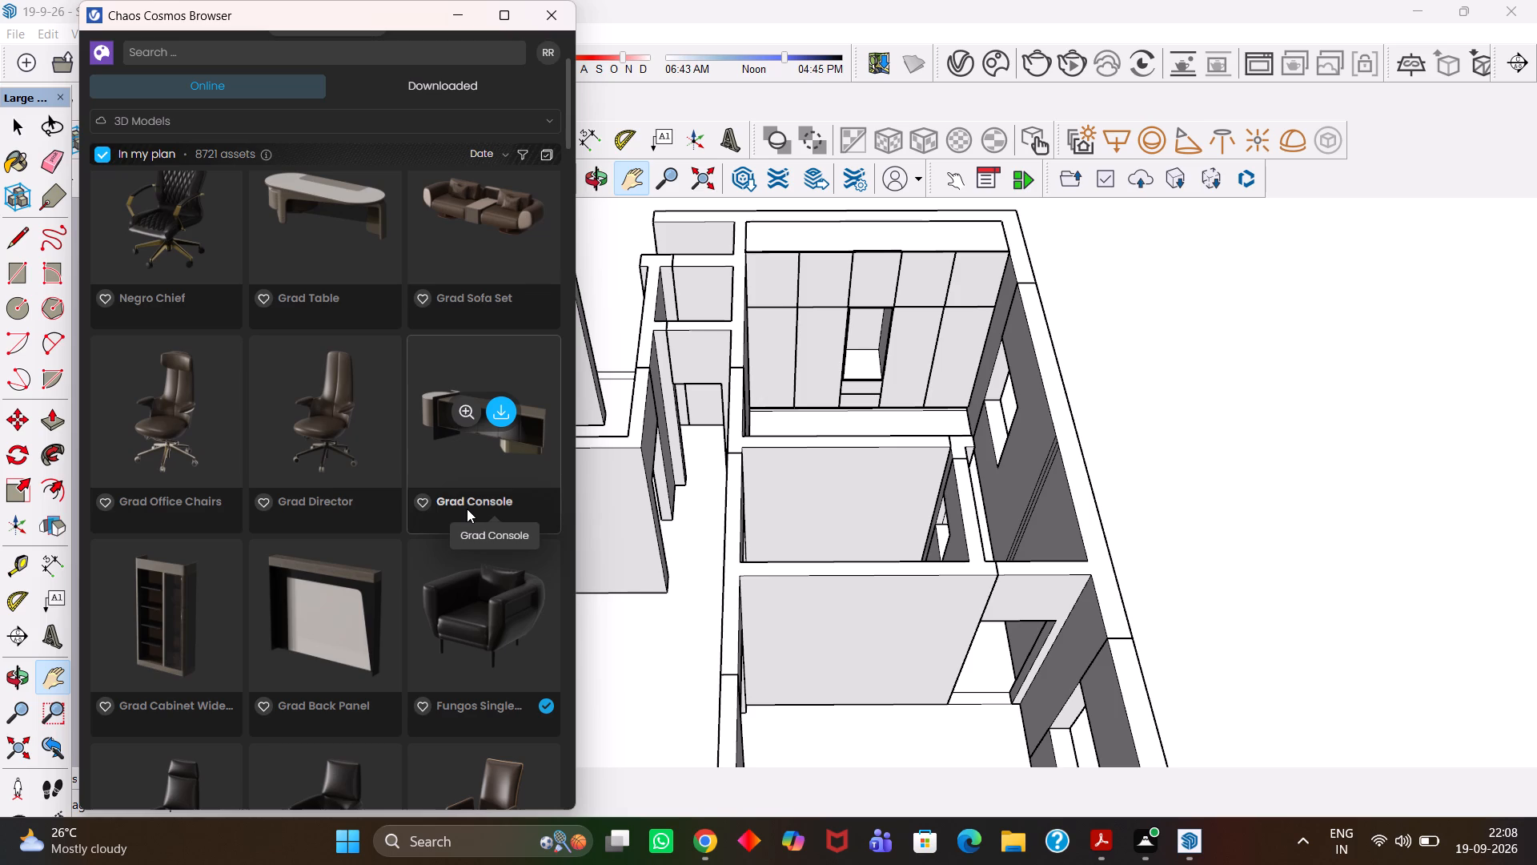
pyautogui.scroll(1, 467, 509)
pyautogui.scroll(-4, 467, 509)
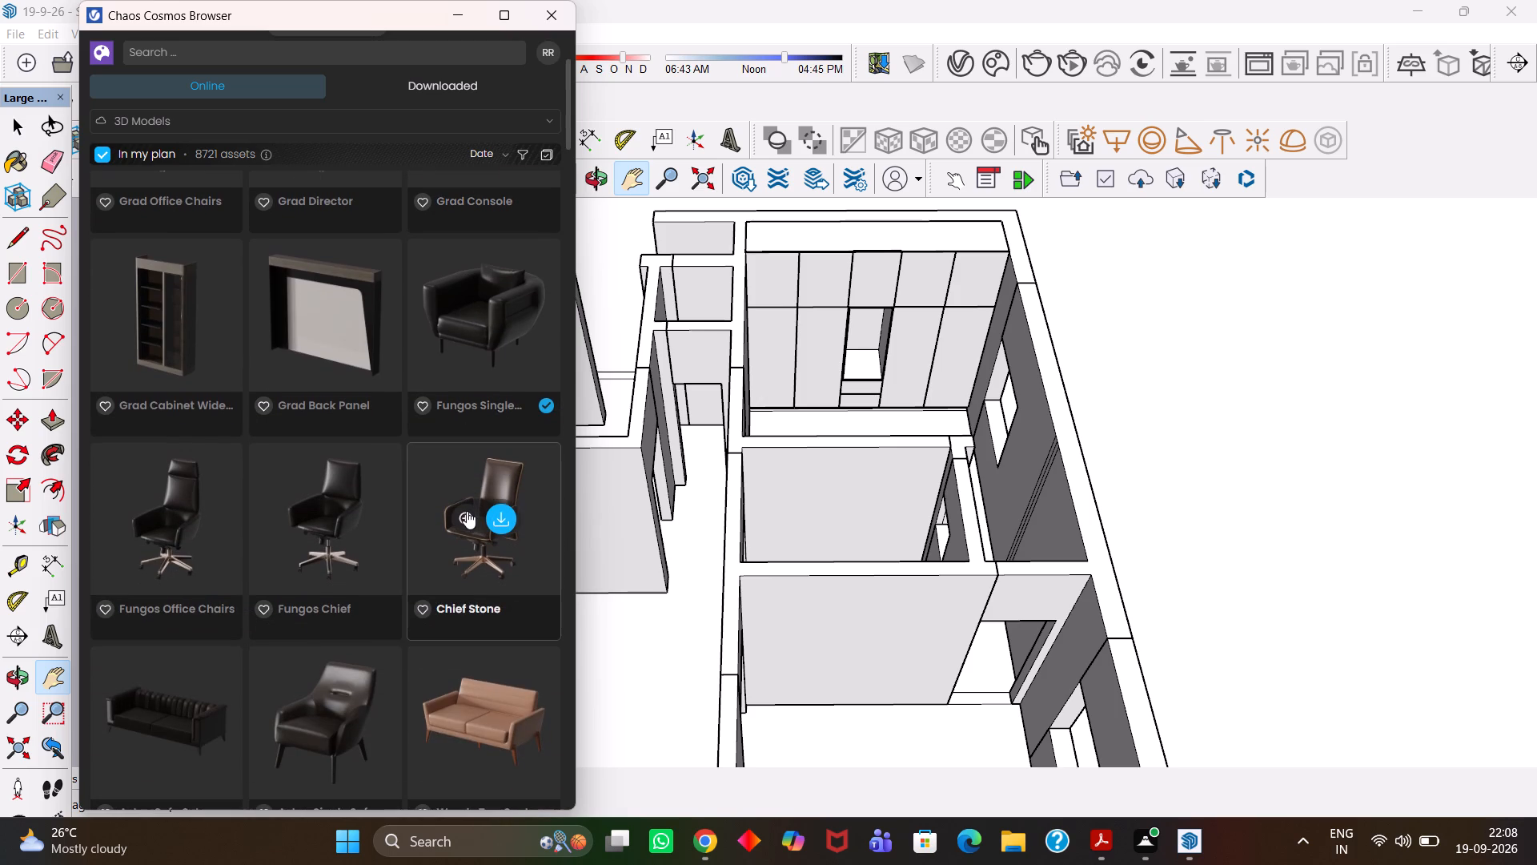
pyautogui.scroll(-1, 467, 511)
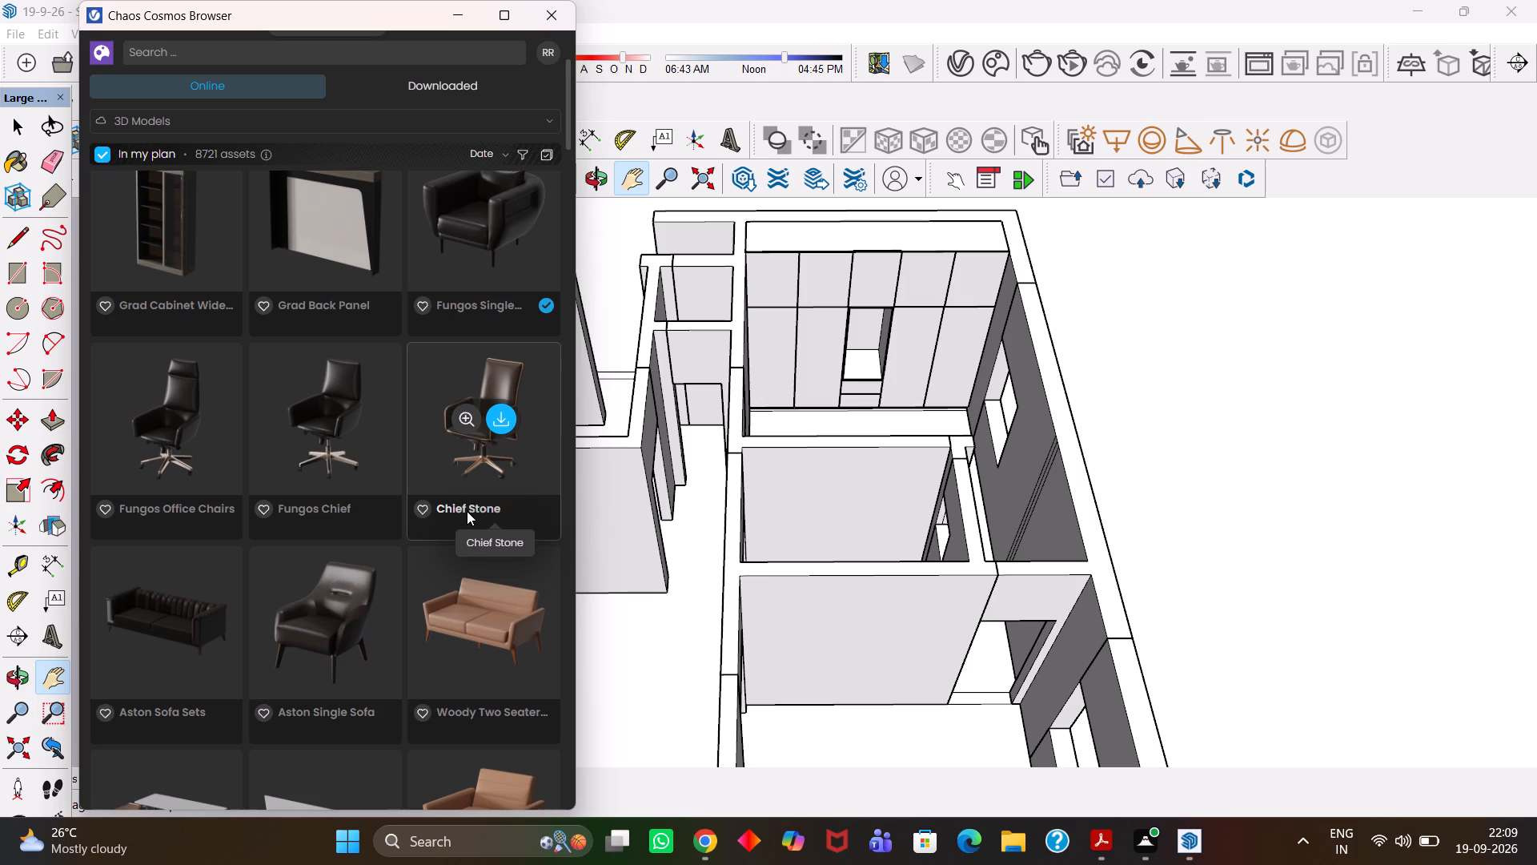
pyautogui.scroll(-2, 467, 511)
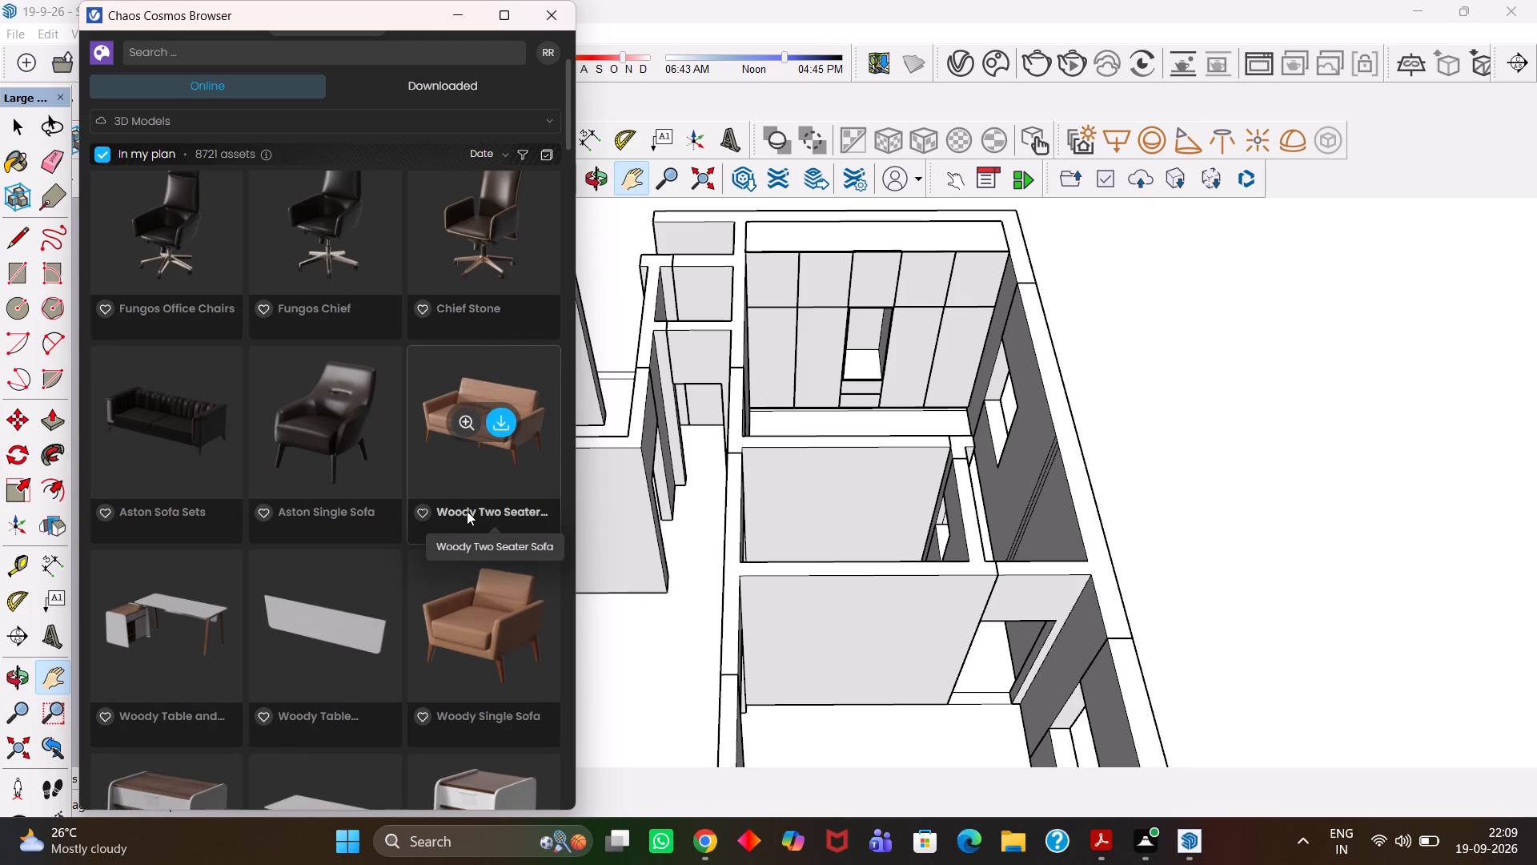
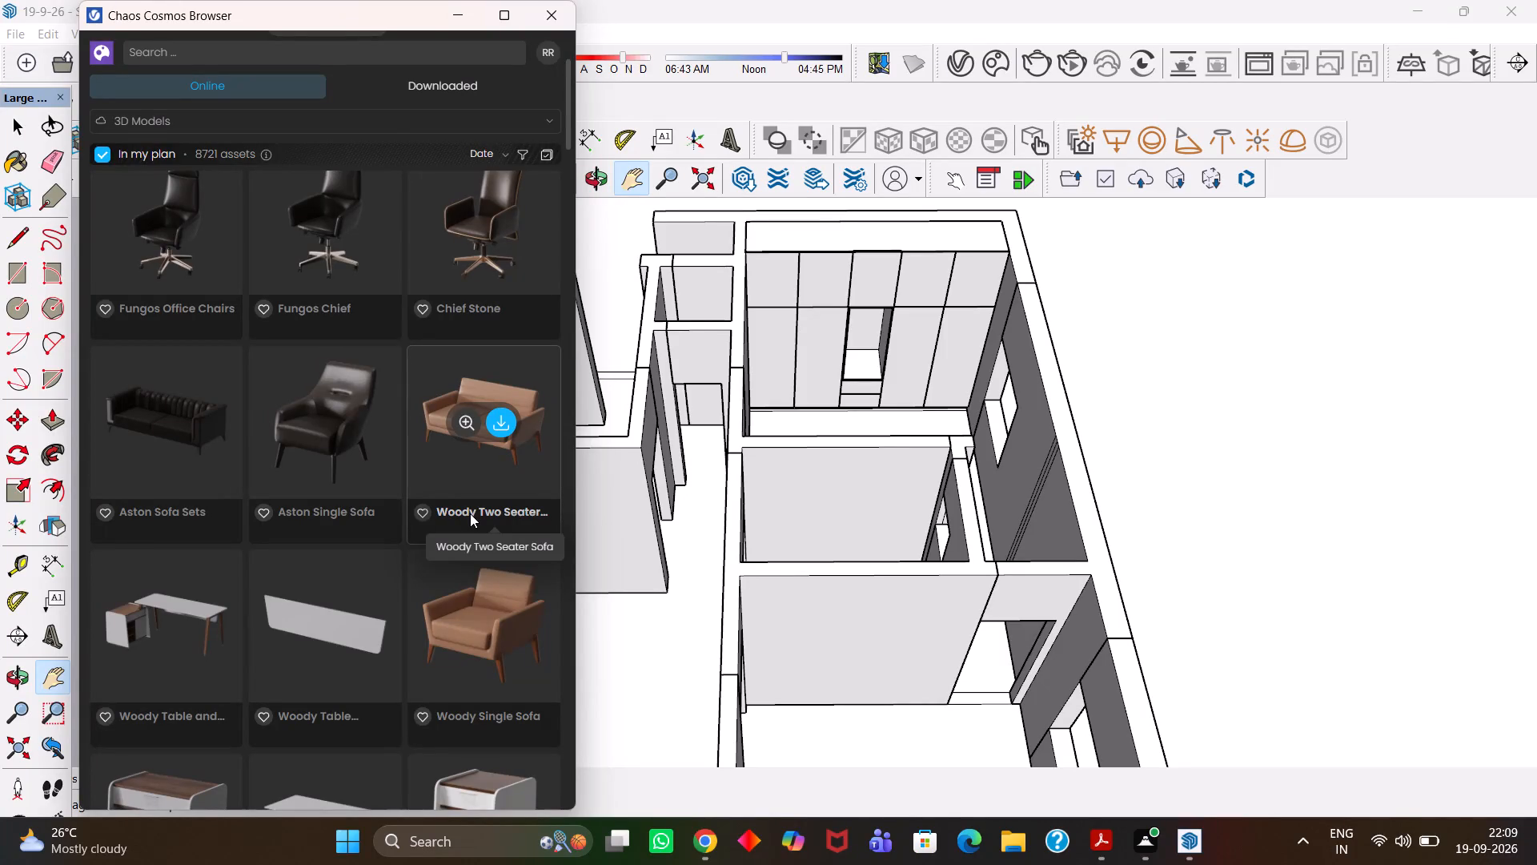
# Browse the sofas, armchairs, tables, consoles and cabinets among the online 3D models for suitable house furniture.
pyautogui.scroll(-2, 470, 513)
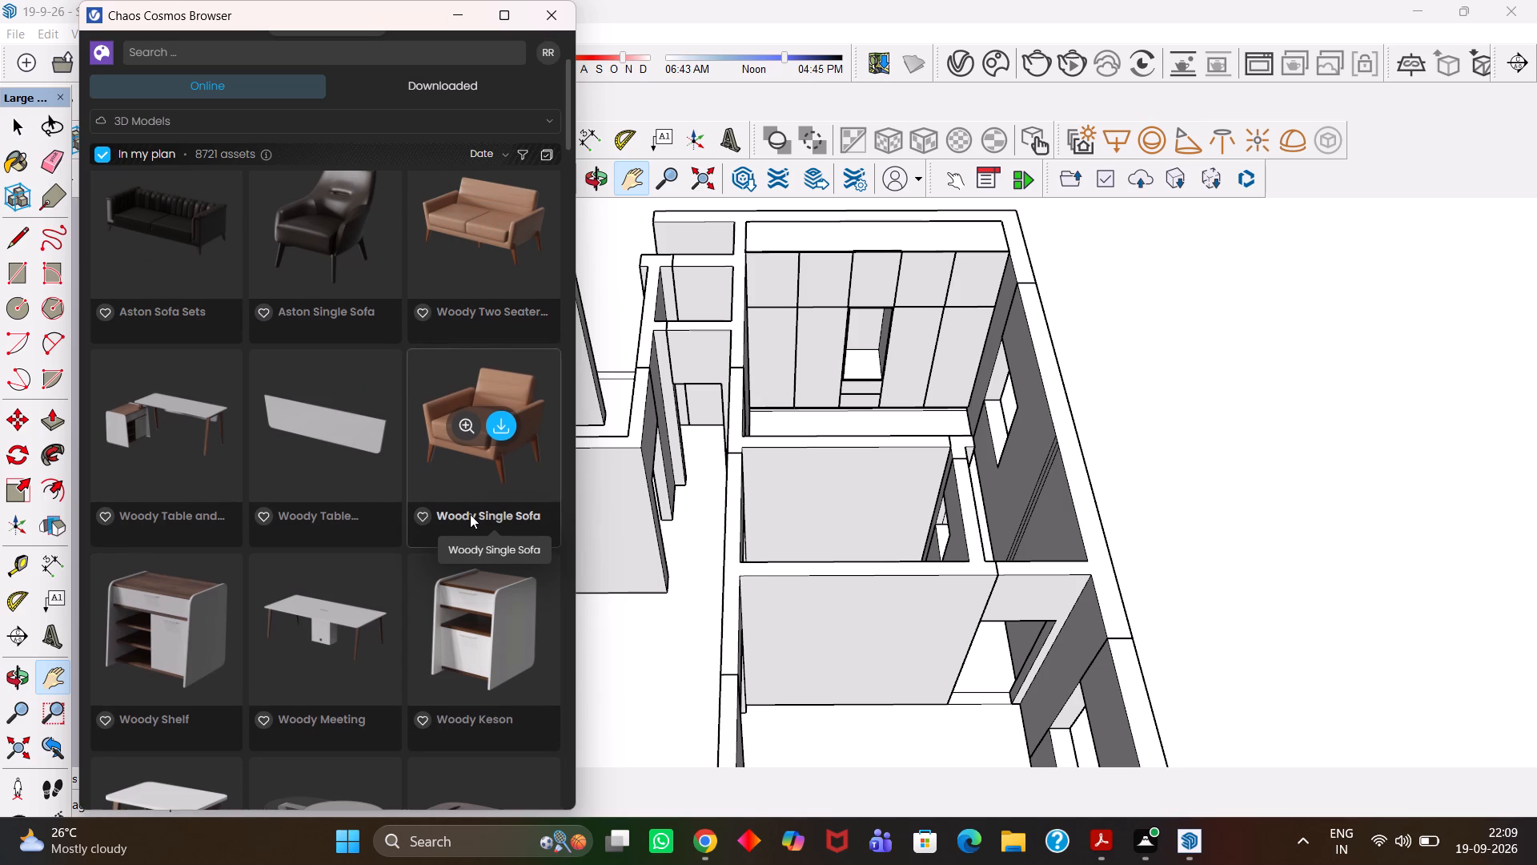
pyautogui.scroll(-3, 470, 514)
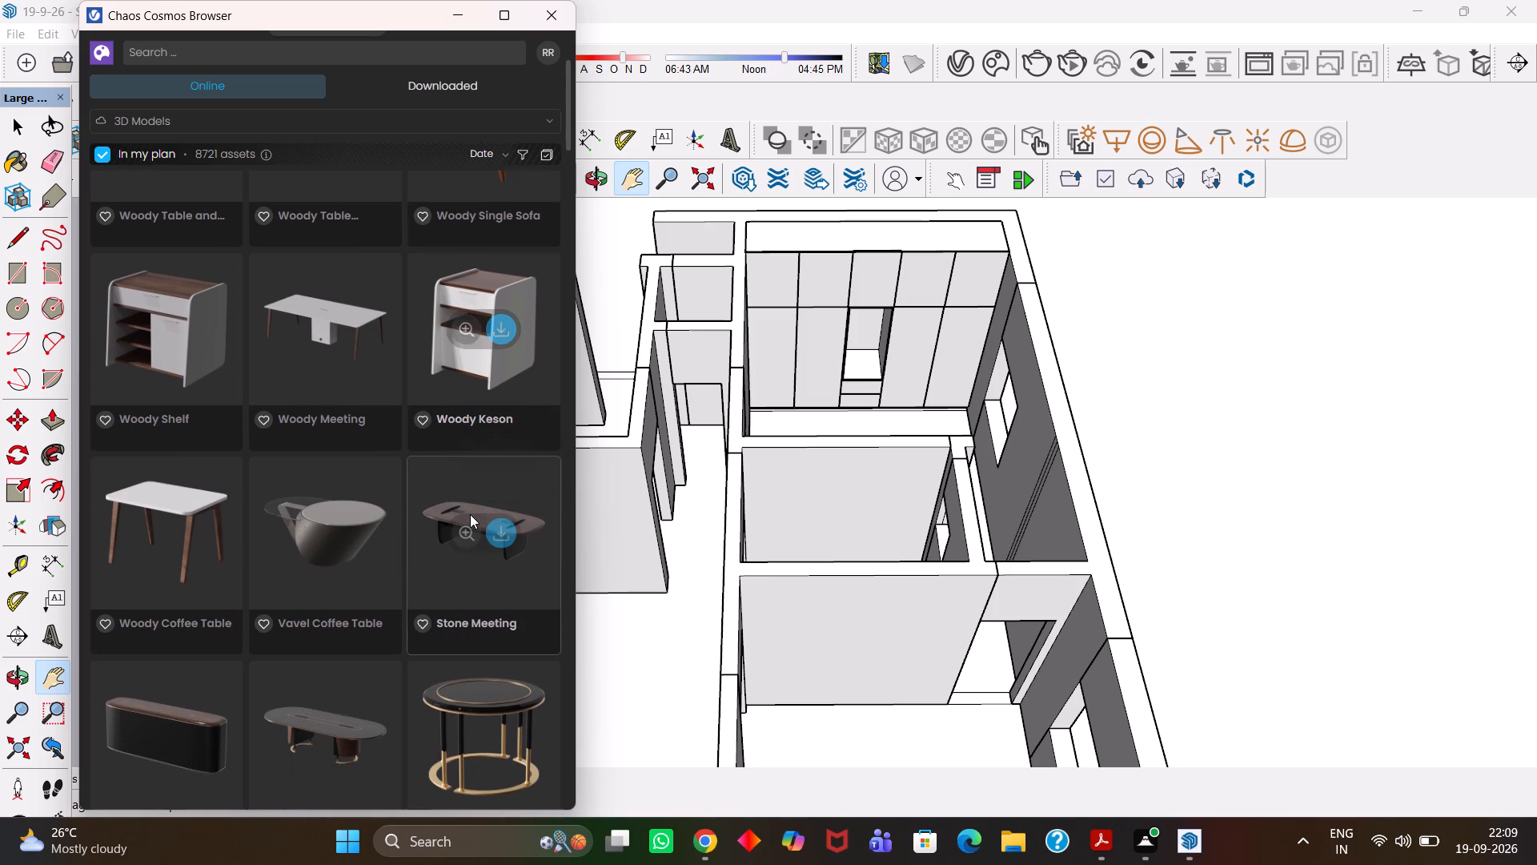
pyautogui.scroll(-3, 470, 514)
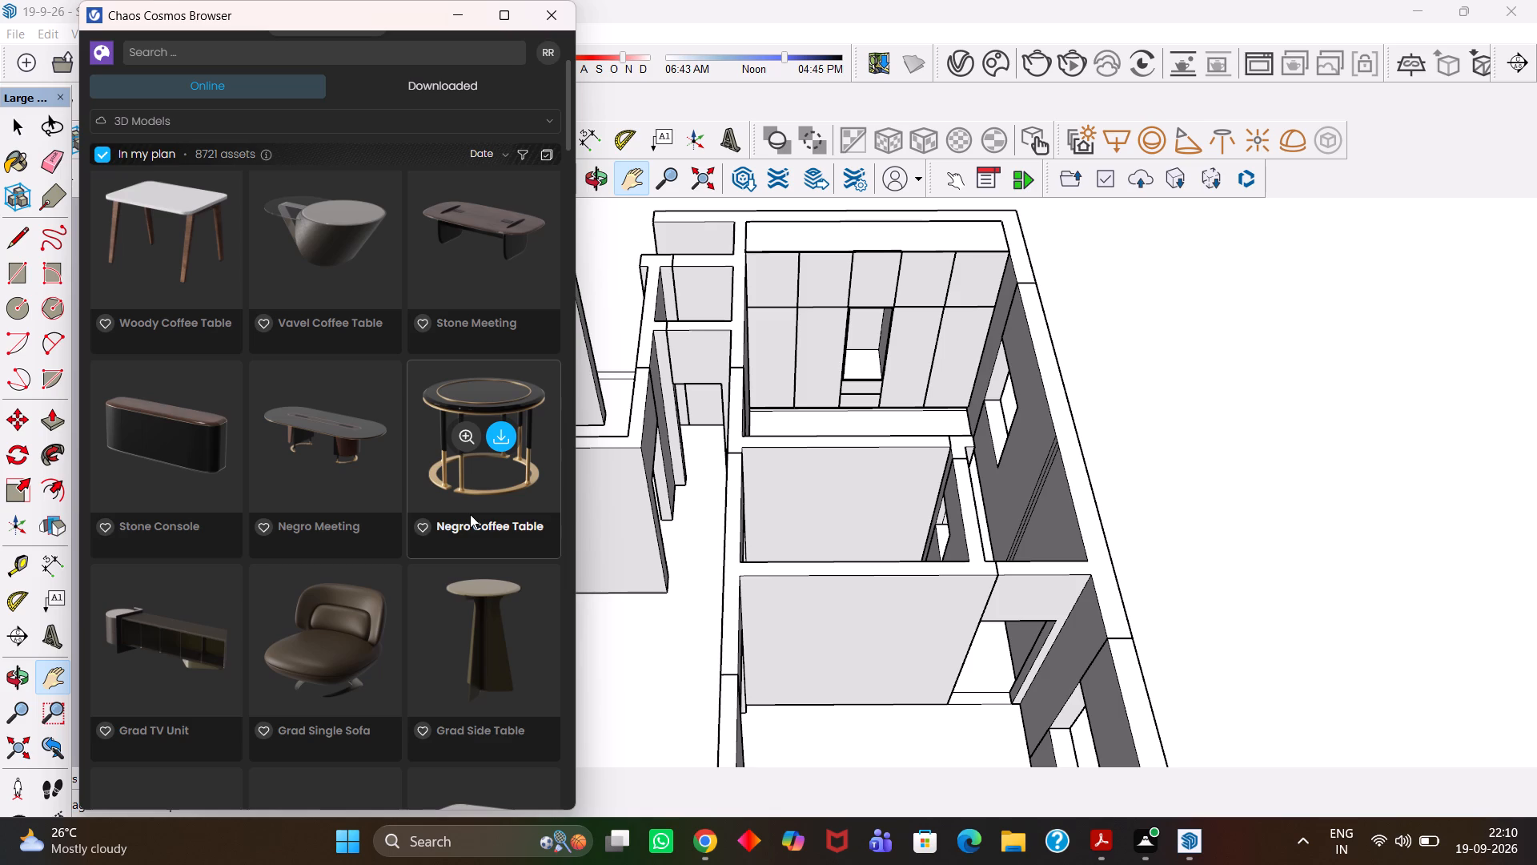
pyautogui.scroll(-1, 470, 514)
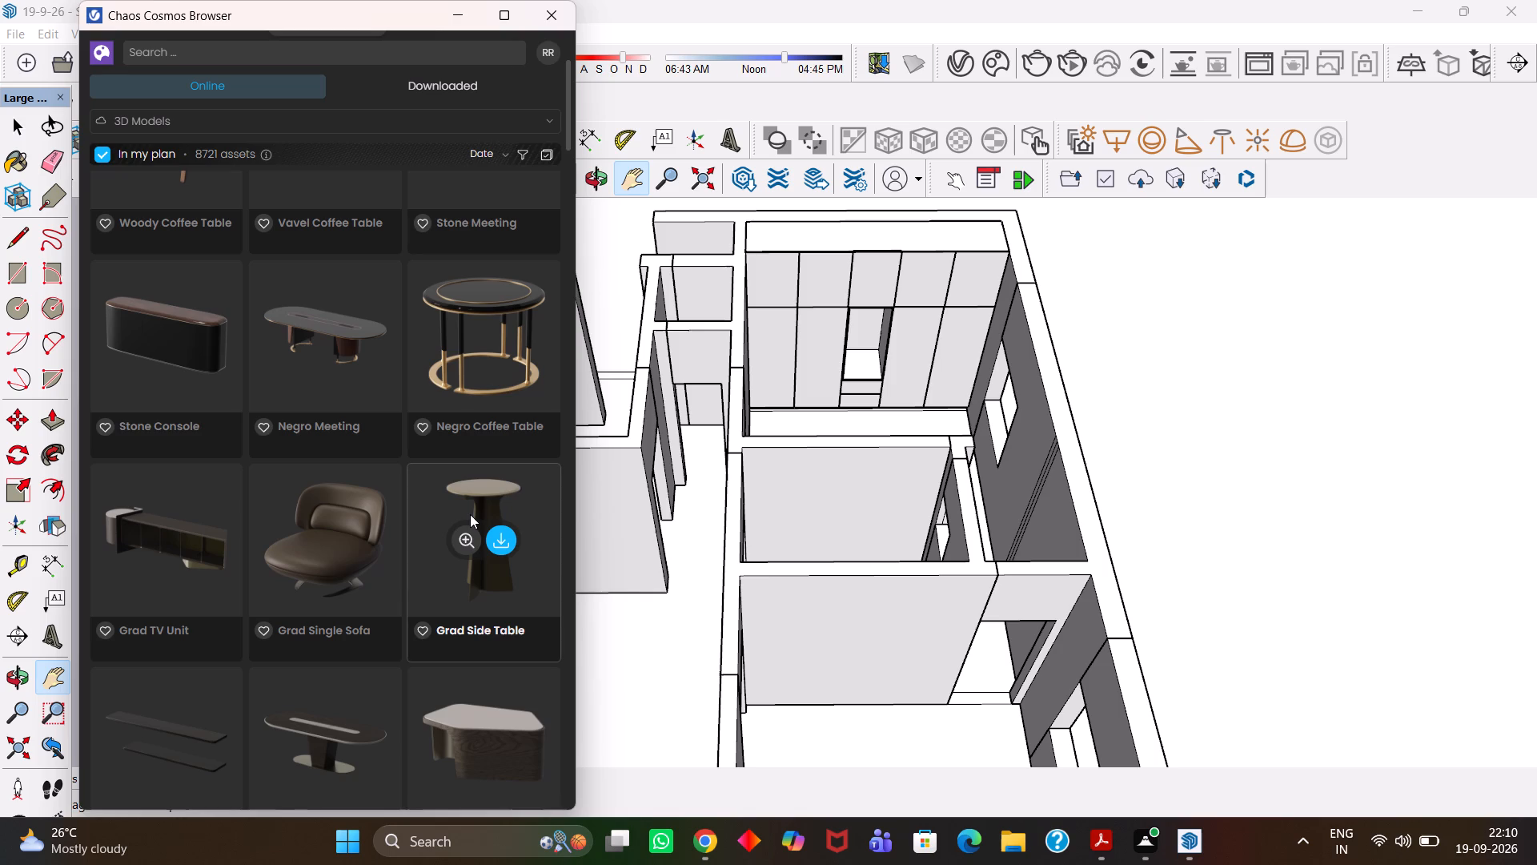
pyautogui.scroll(-2, 470, 514)
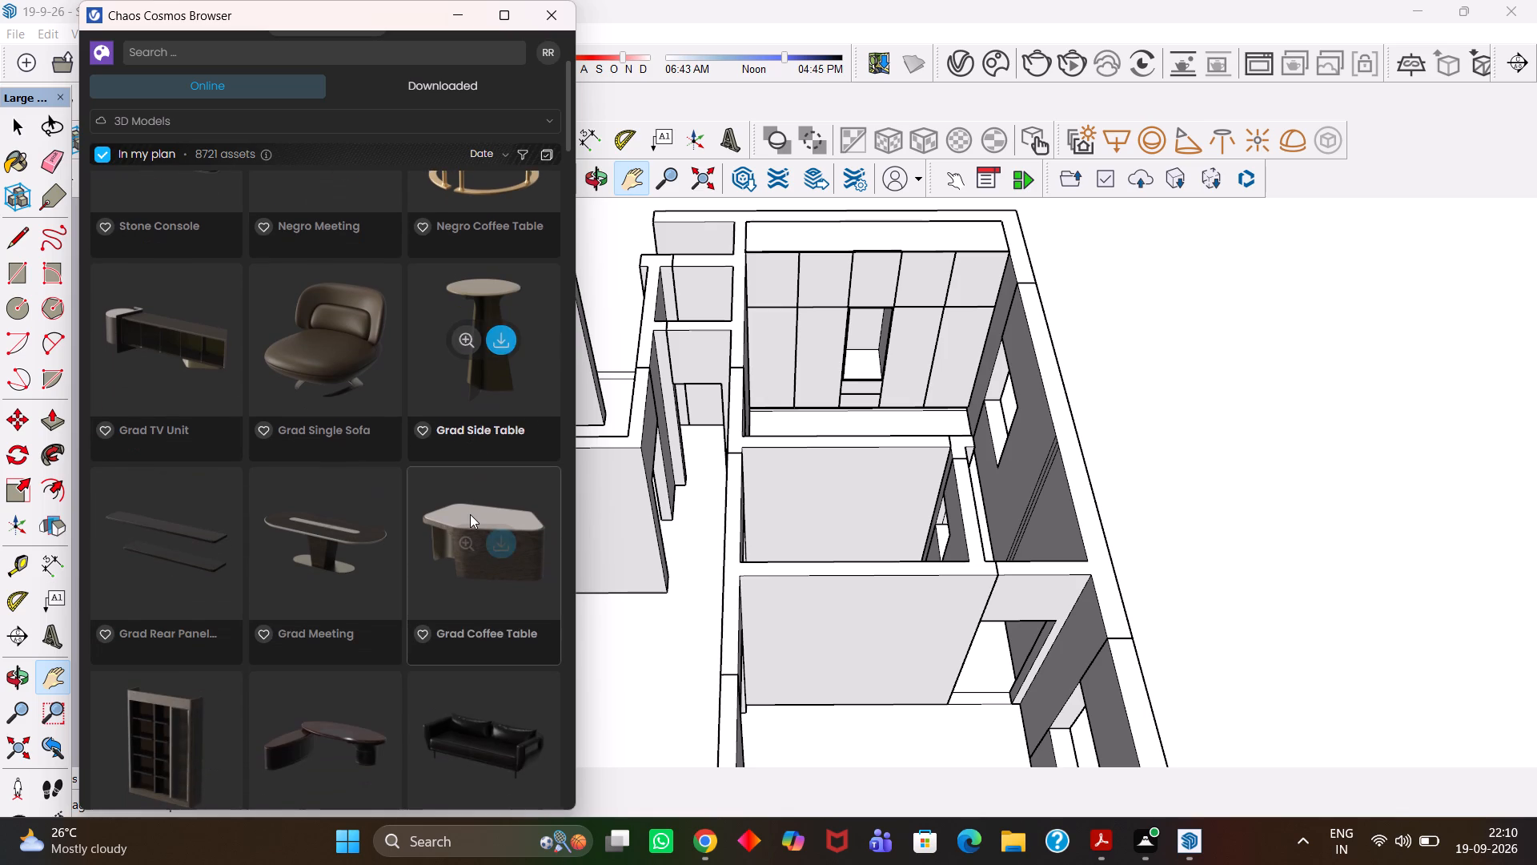
pyautogui.scroll(-2, 470, 514)
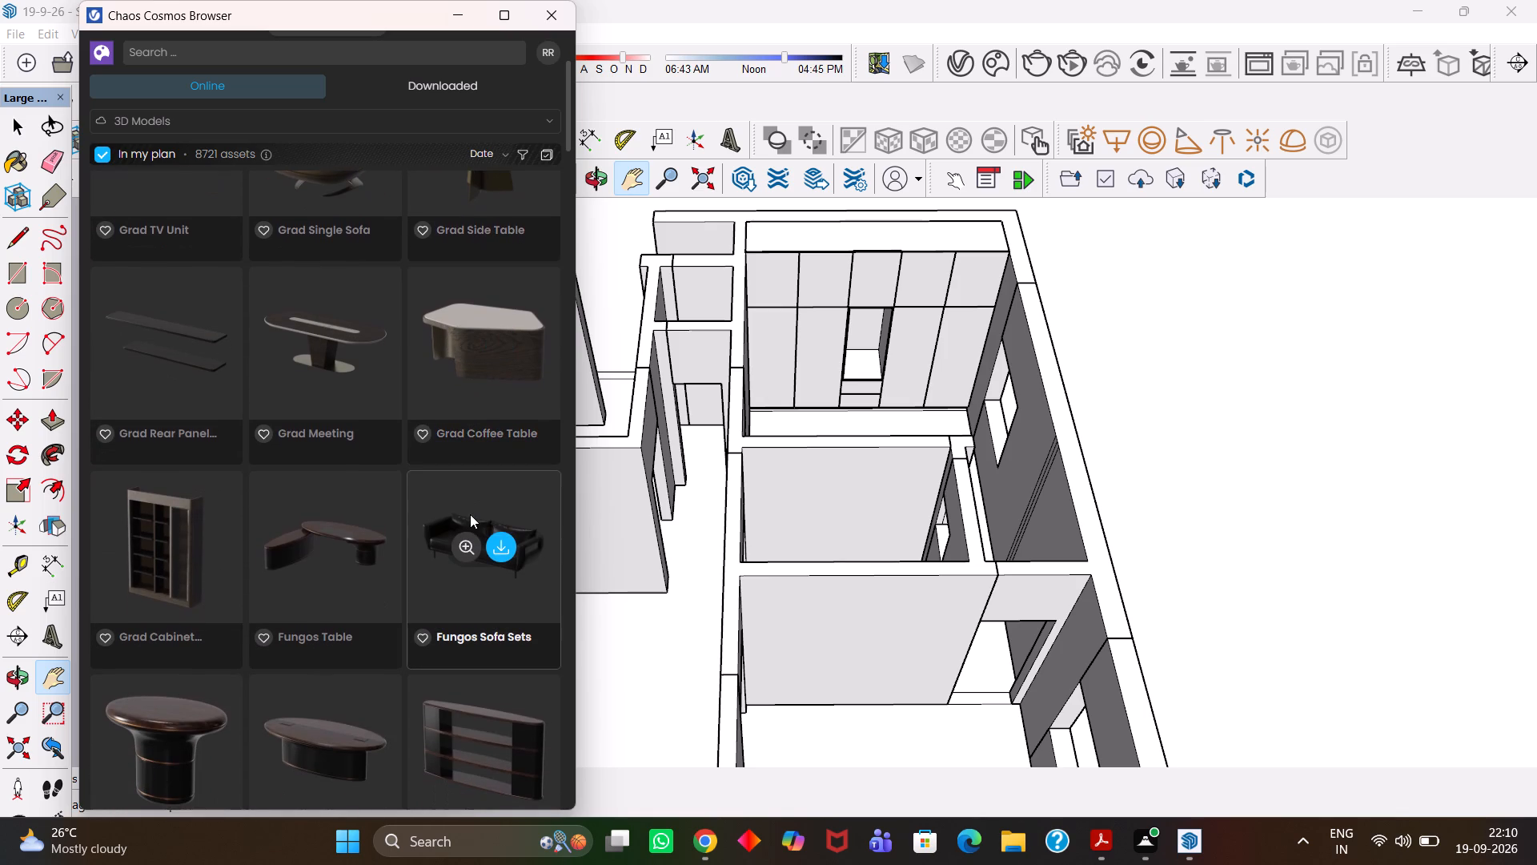
pyautogui.scroll(-2, 470, 514)
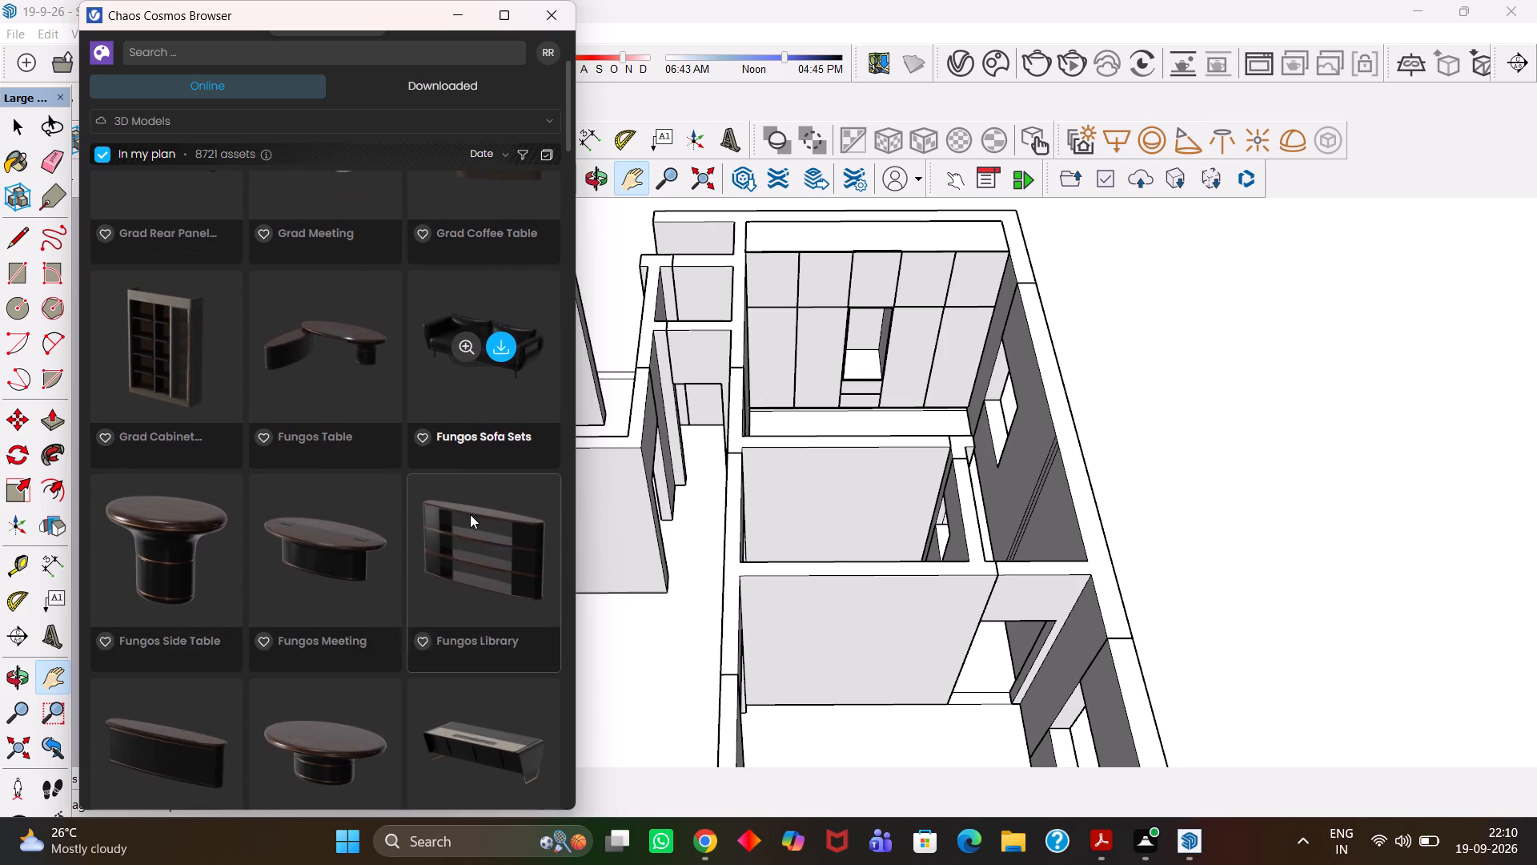
pyautogui.scroll(-1, 470, 514)
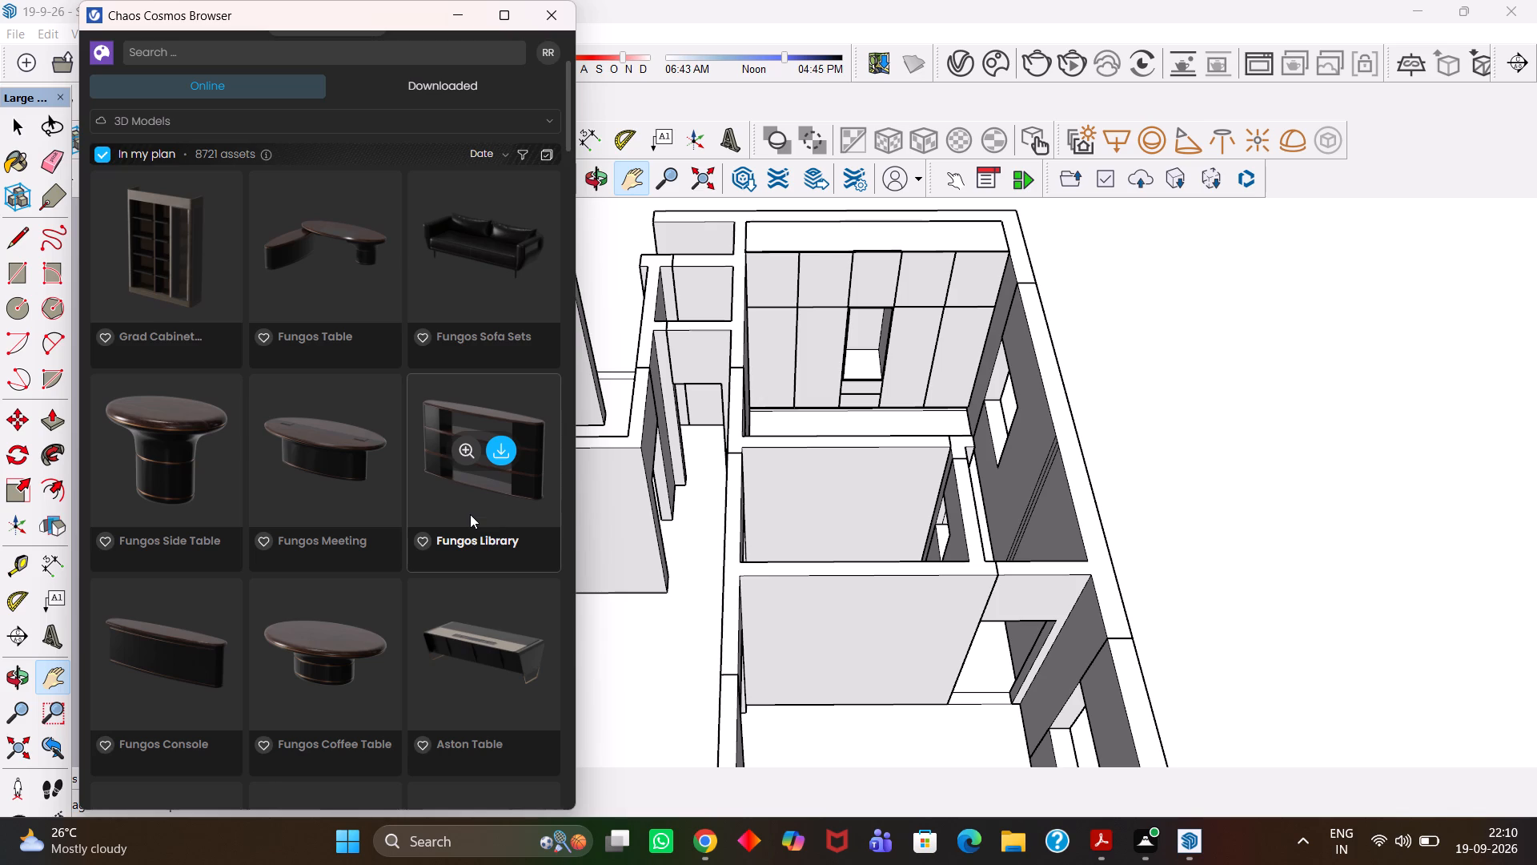
pyautogui.scroll(-1, 470, 514)
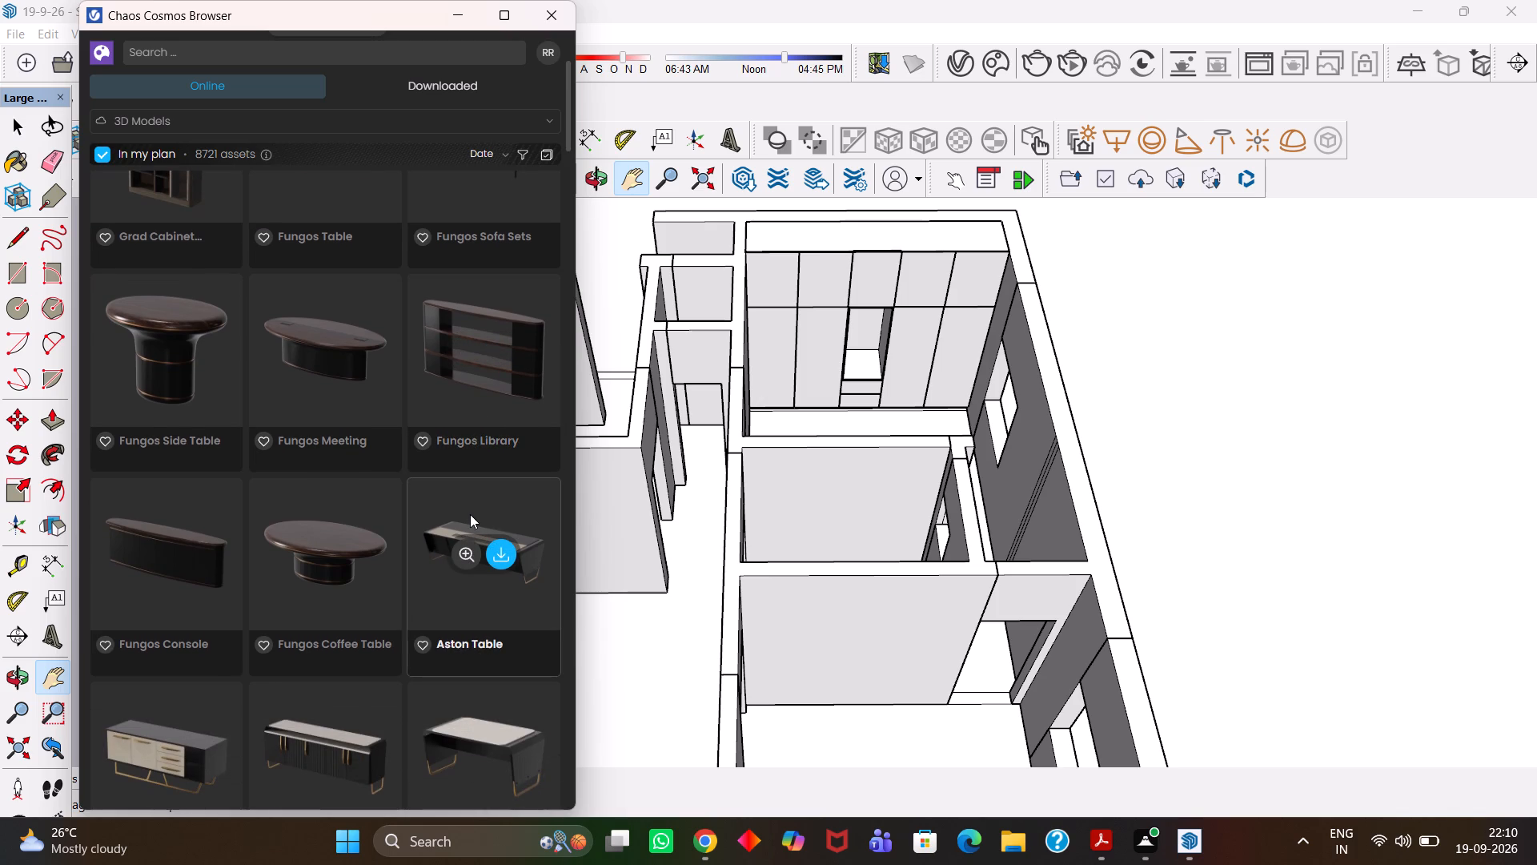
pyautogui.scroll(-2, 470, 514)
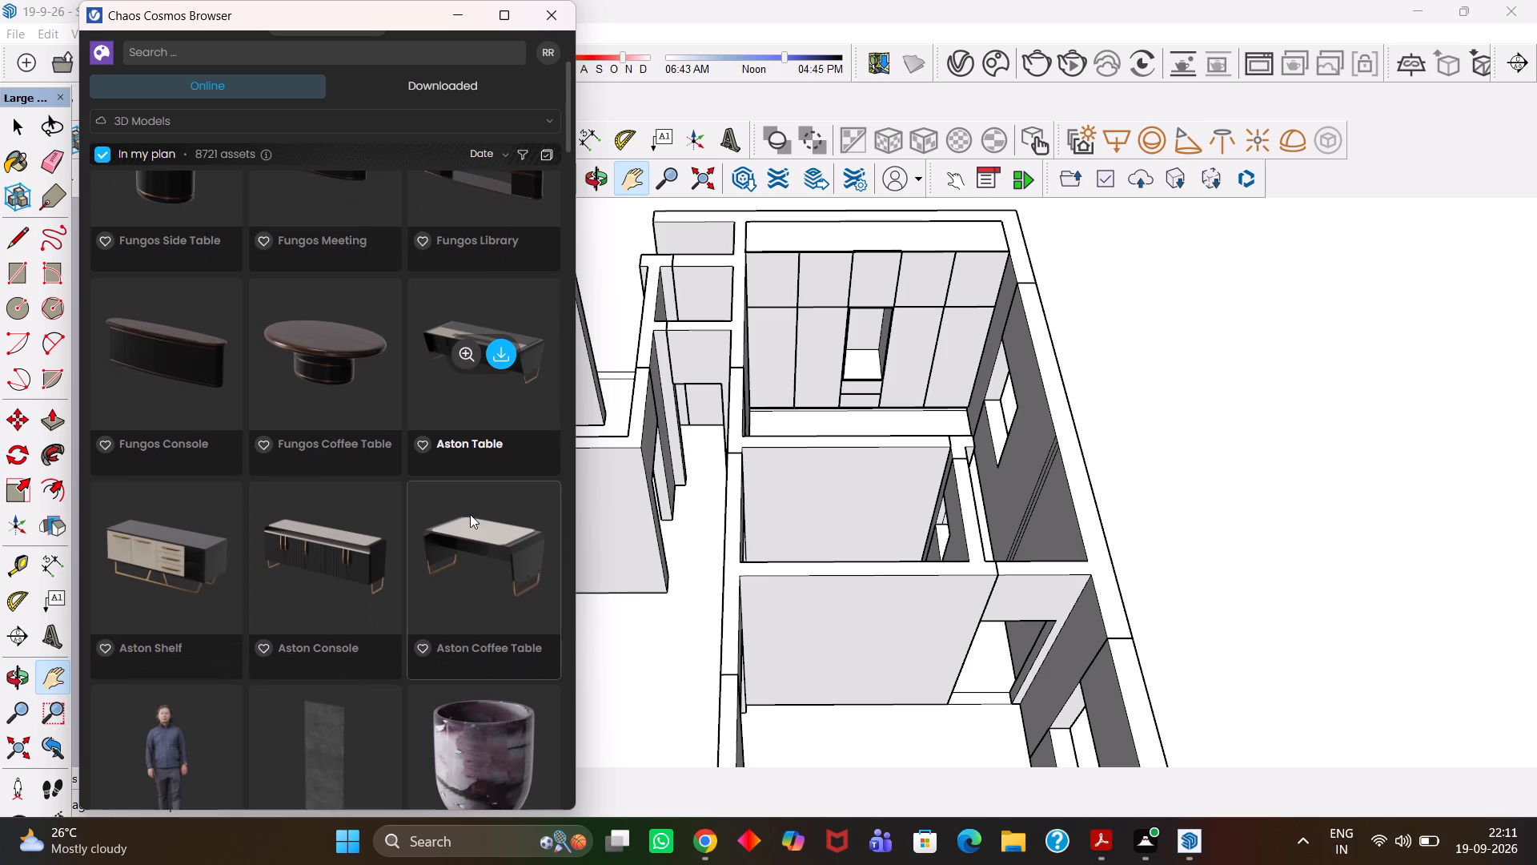
pyautogui.scroll(-2, 470, 514)
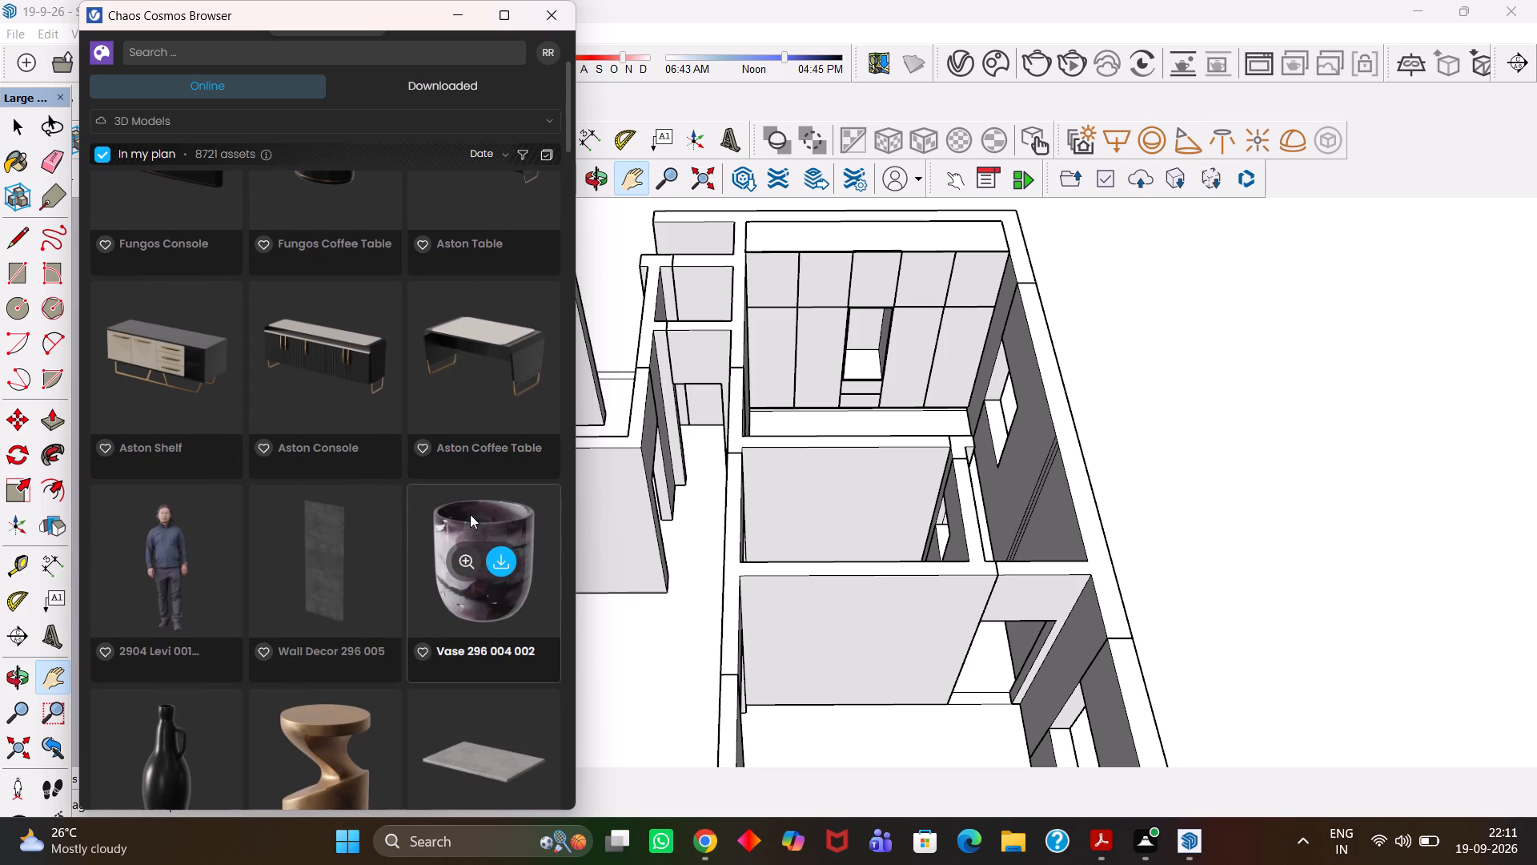
# Look through the vases, rugs, pictures, decor pieces and tableware further along in the online 3D models.
pyautogui.scroll(-1, 470, 514)
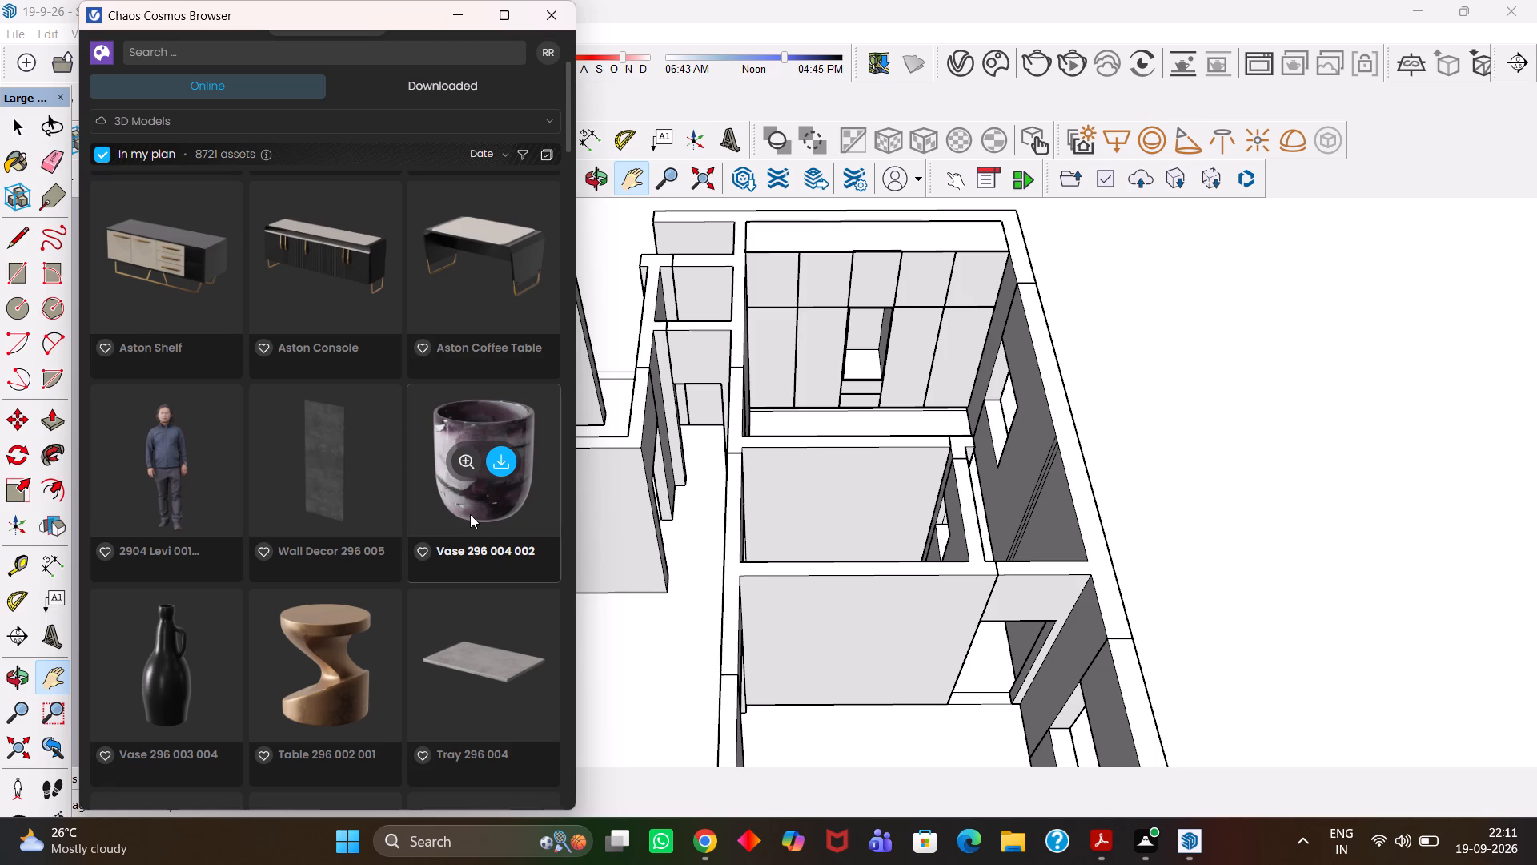
pyautogui.scroll(-9, 470, 514)
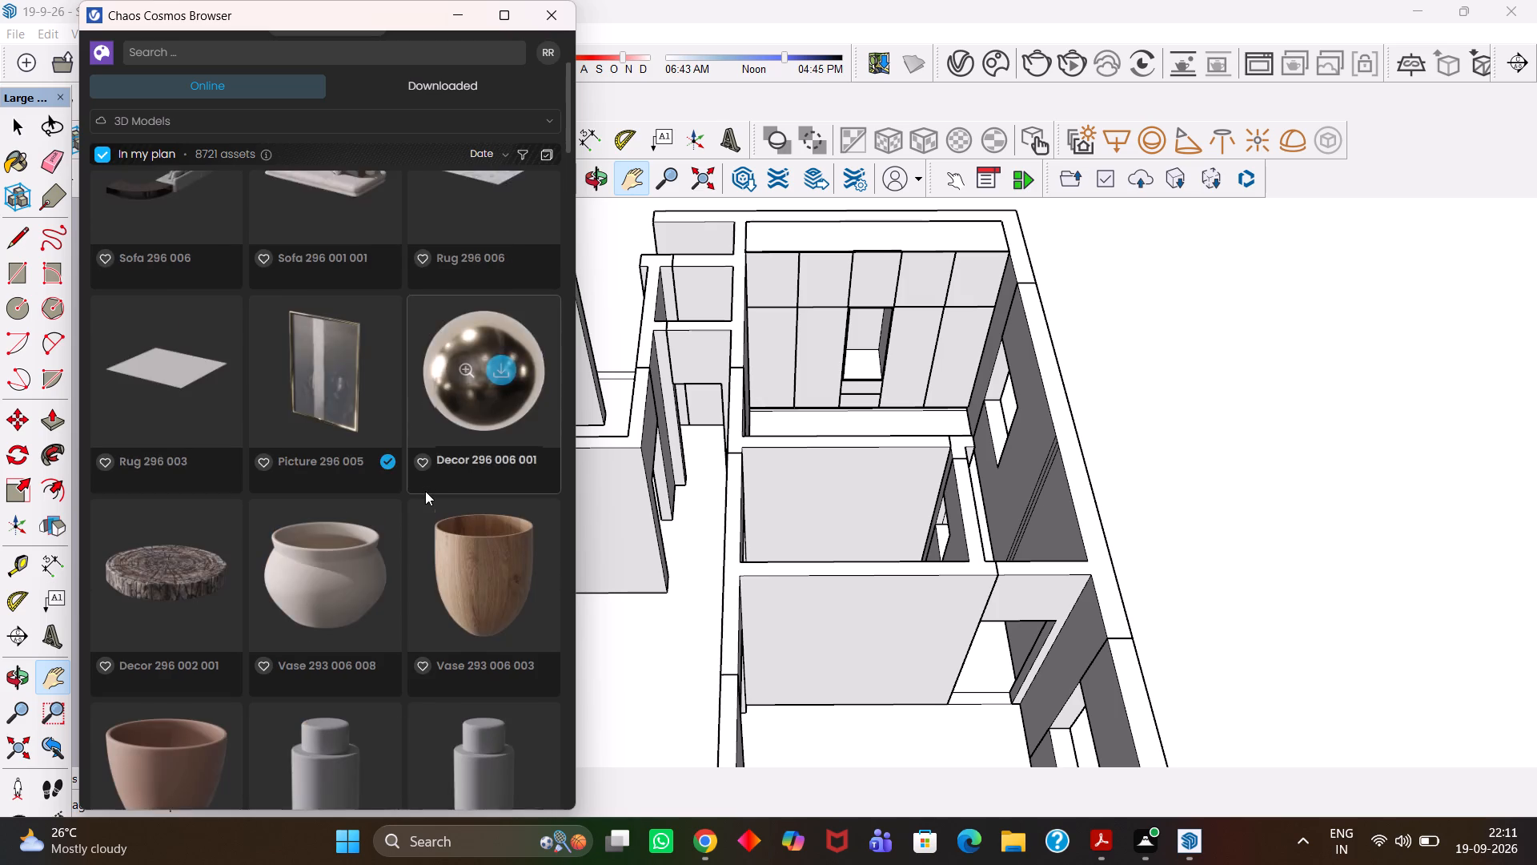
pyautogui.scroll(-14, 425, 491)
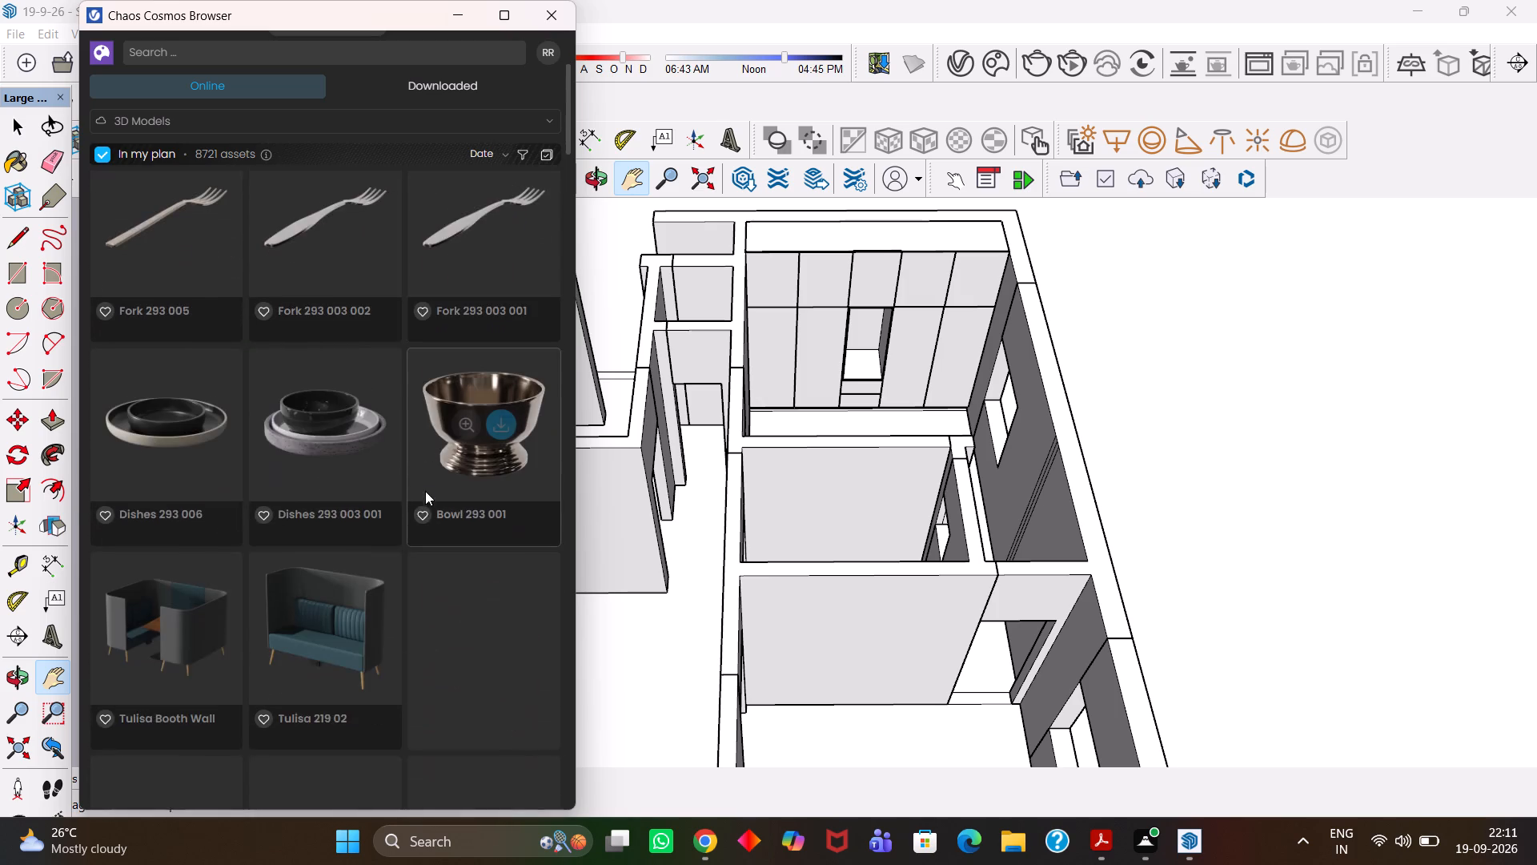
pyautogui.scroll(-8, 425, 491)
# Look through the potted plants, shrubs, flowers and trees in the online 3D models.
pyautogui.scroll(-4, 425, 491)
pyautogui.scroll(3, 425, 491)
pyautogui.scroll(-3, 425, 491)
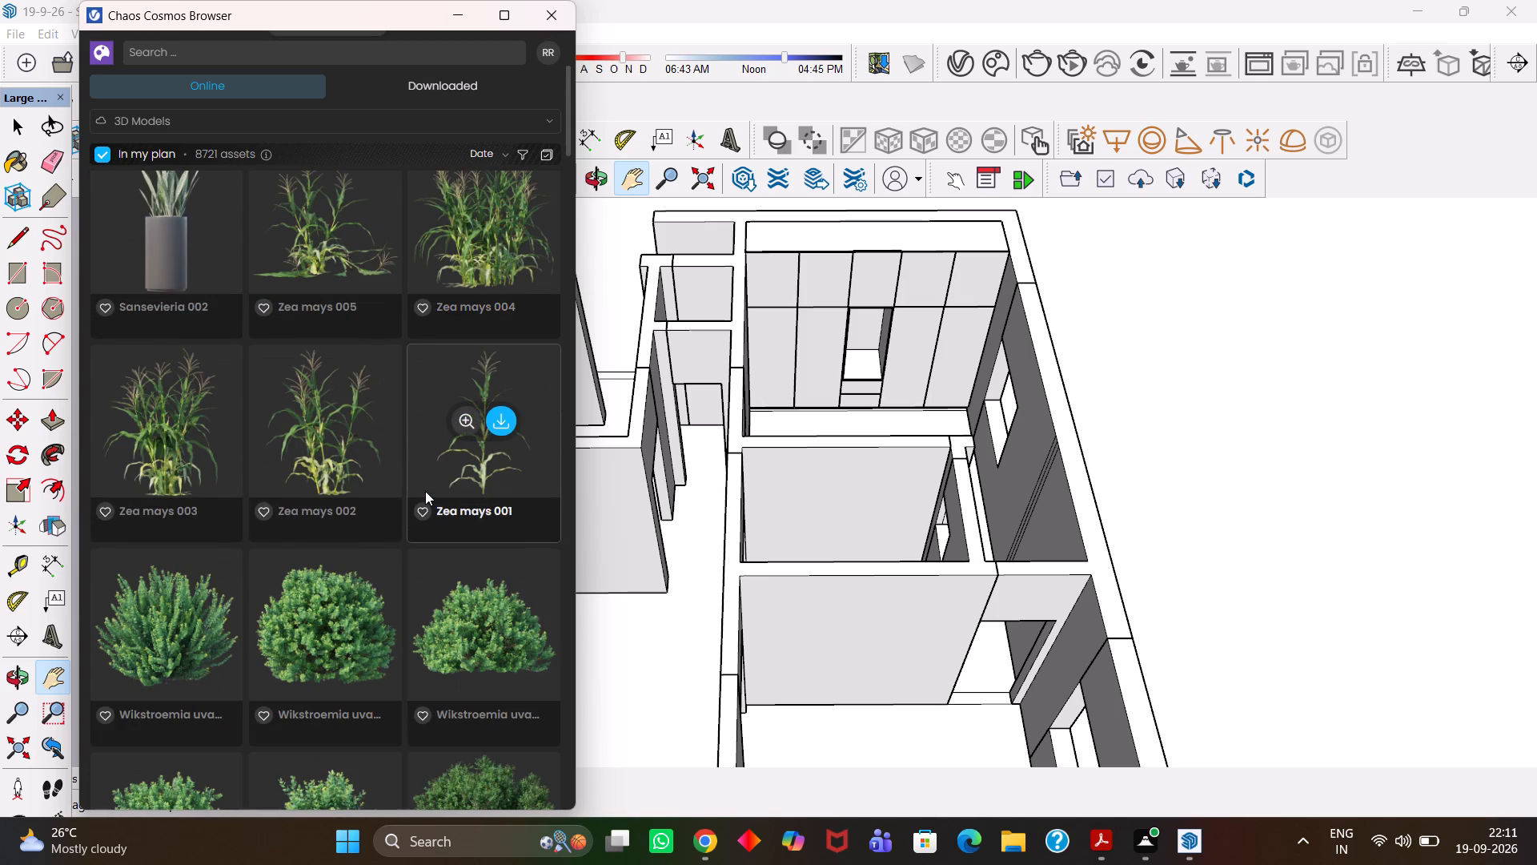
pyautogui.scroll(-4, 425, 491)
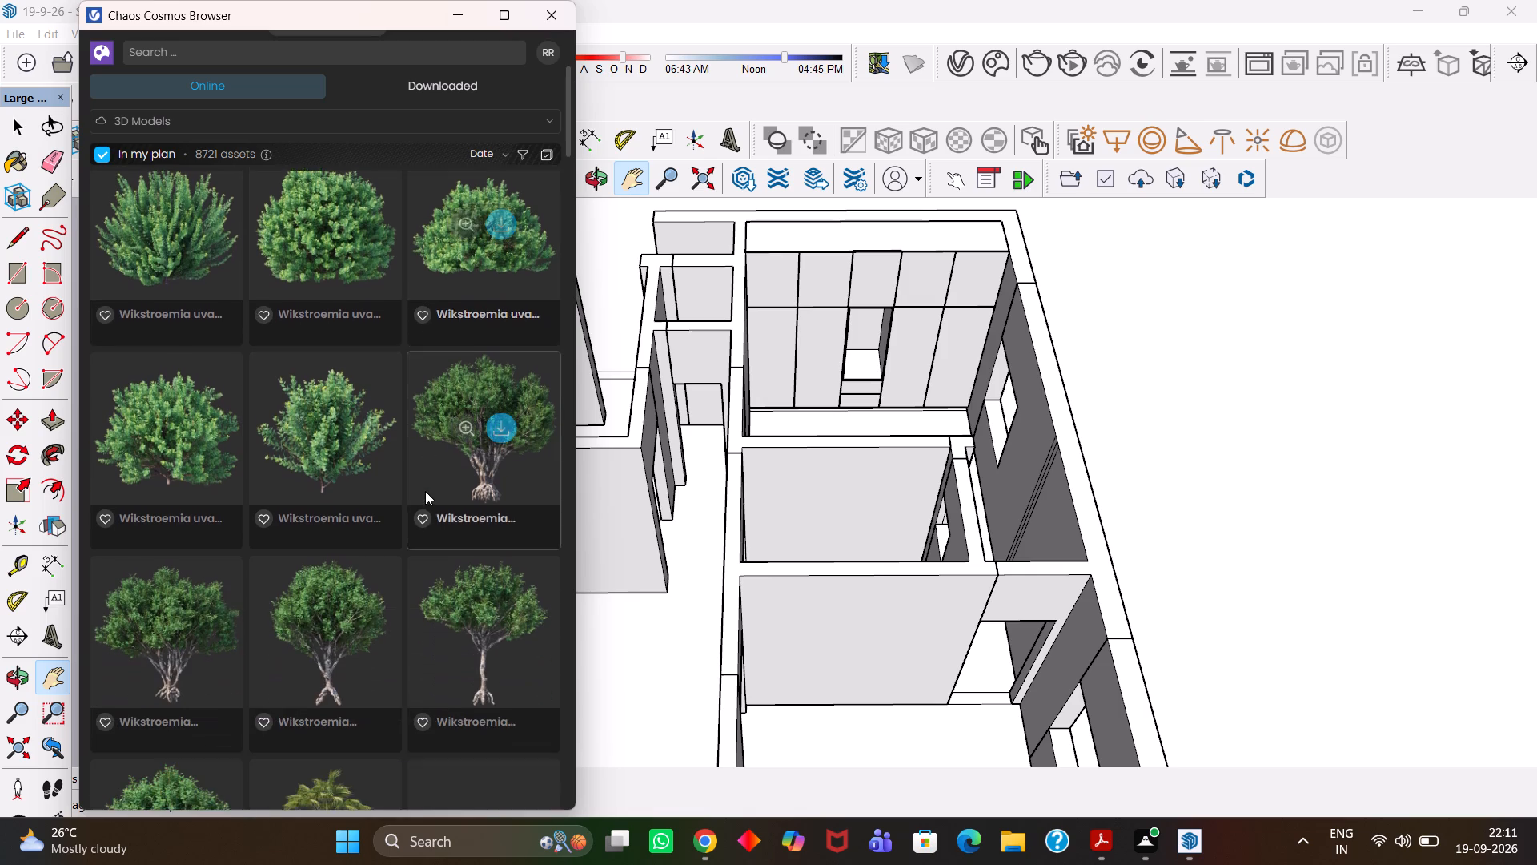
pyautogui.scroll(-4, 425, 491)
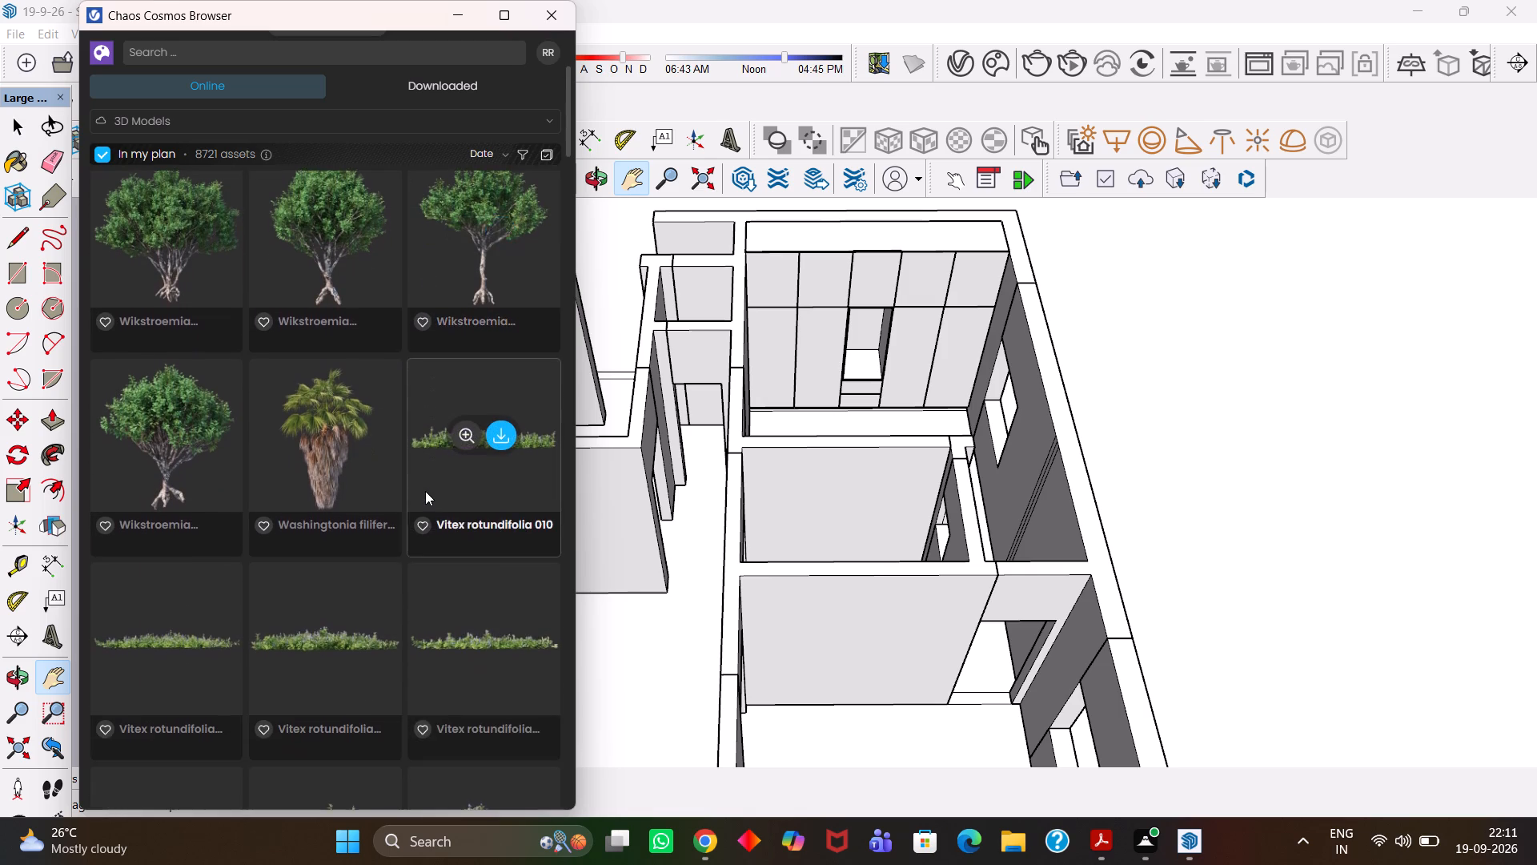
pyautogui.scroll(-6, 425, 491)
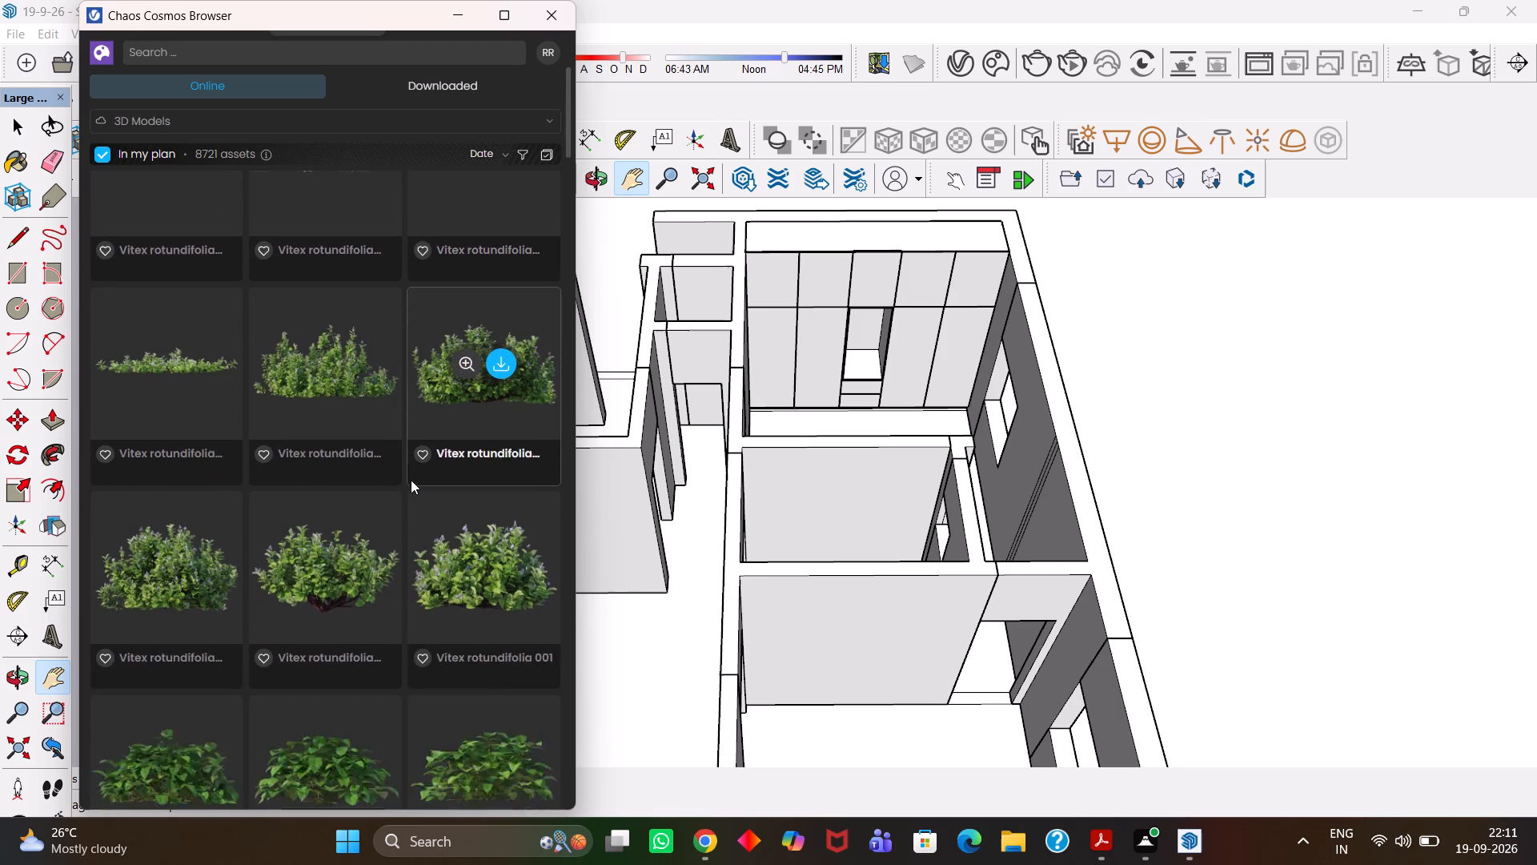
pyautogui.scroll(-6, 411, 480)
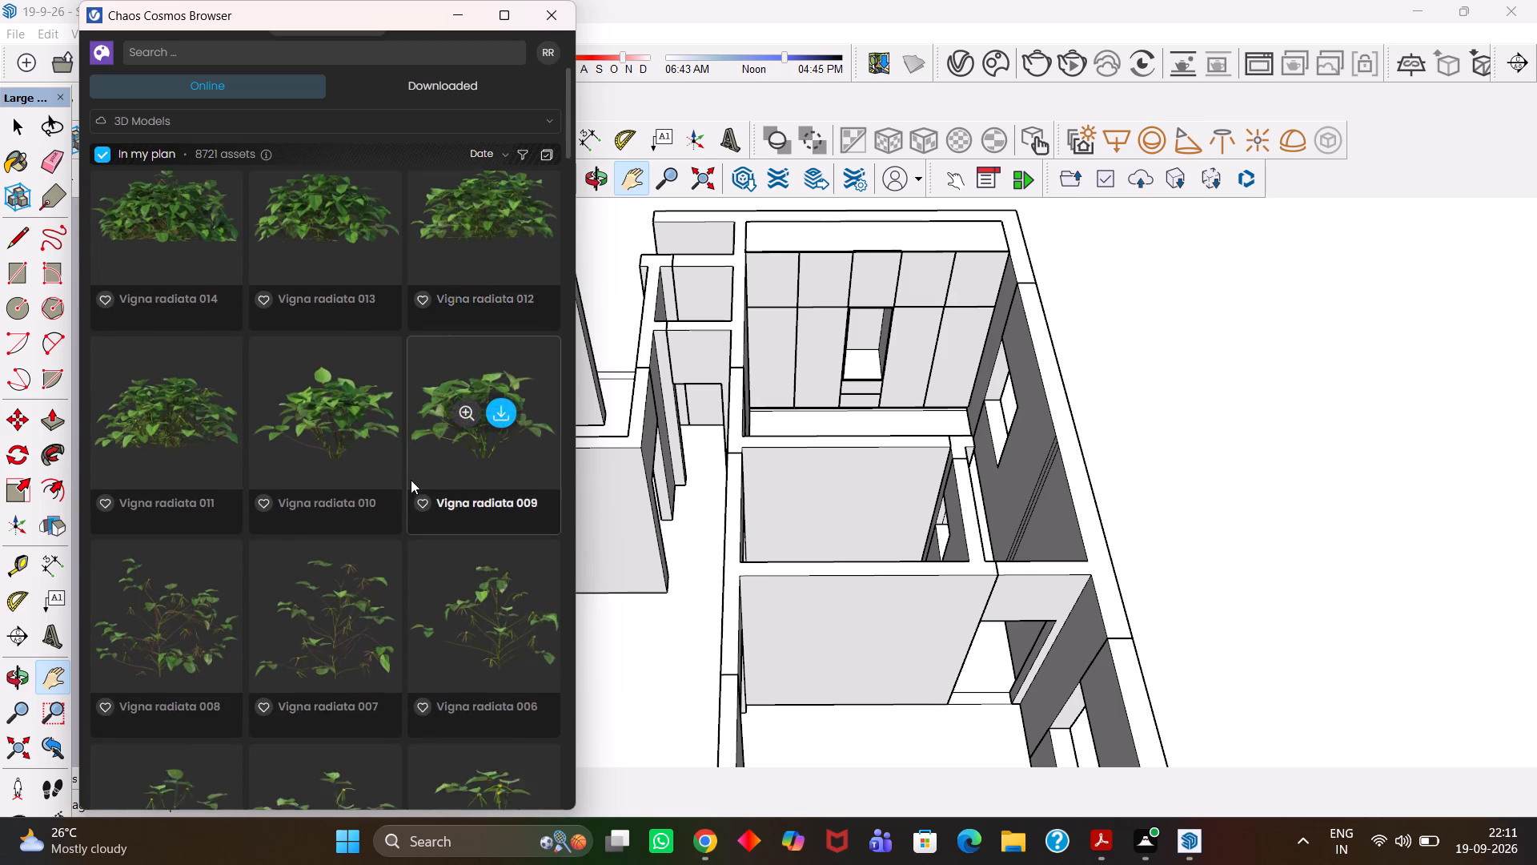
pyautogui.scroll(-4, 411, 480)
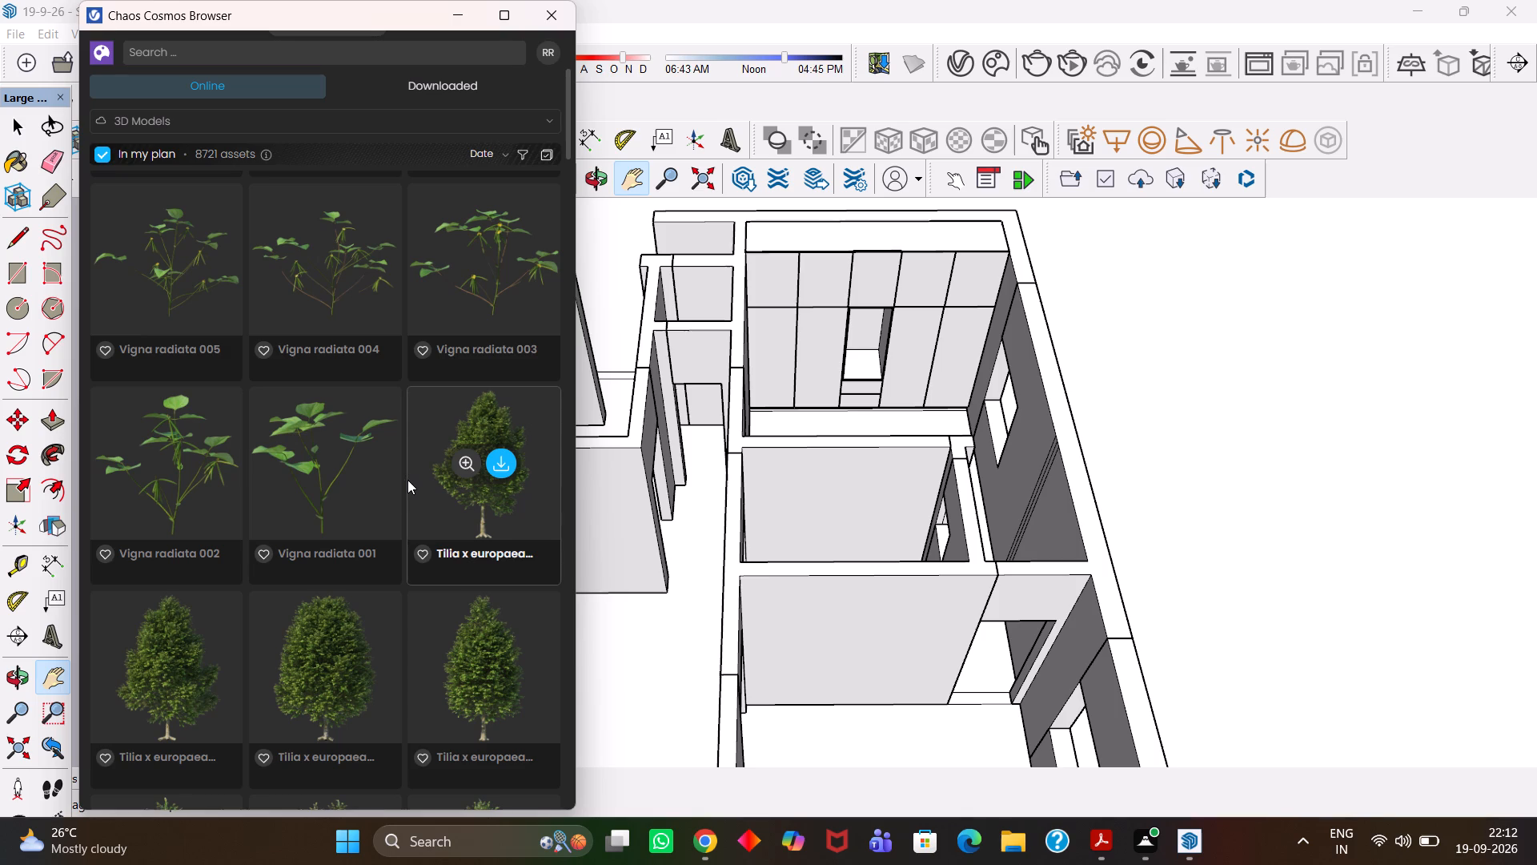
pyautogui.scroll(-2, 407, 480)
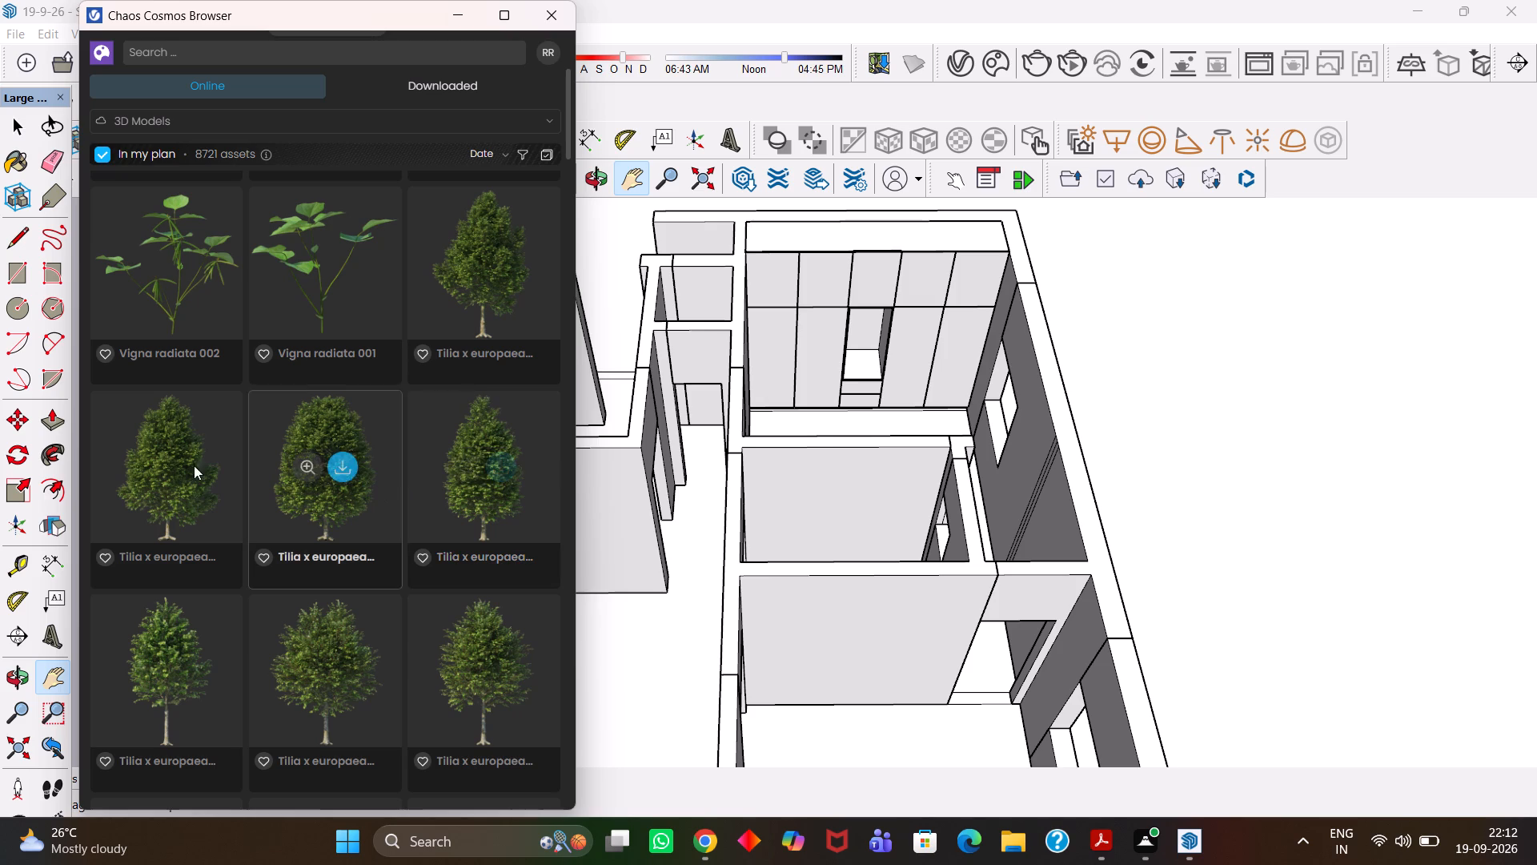
pyautogui.scroll(-2, 226, 451)
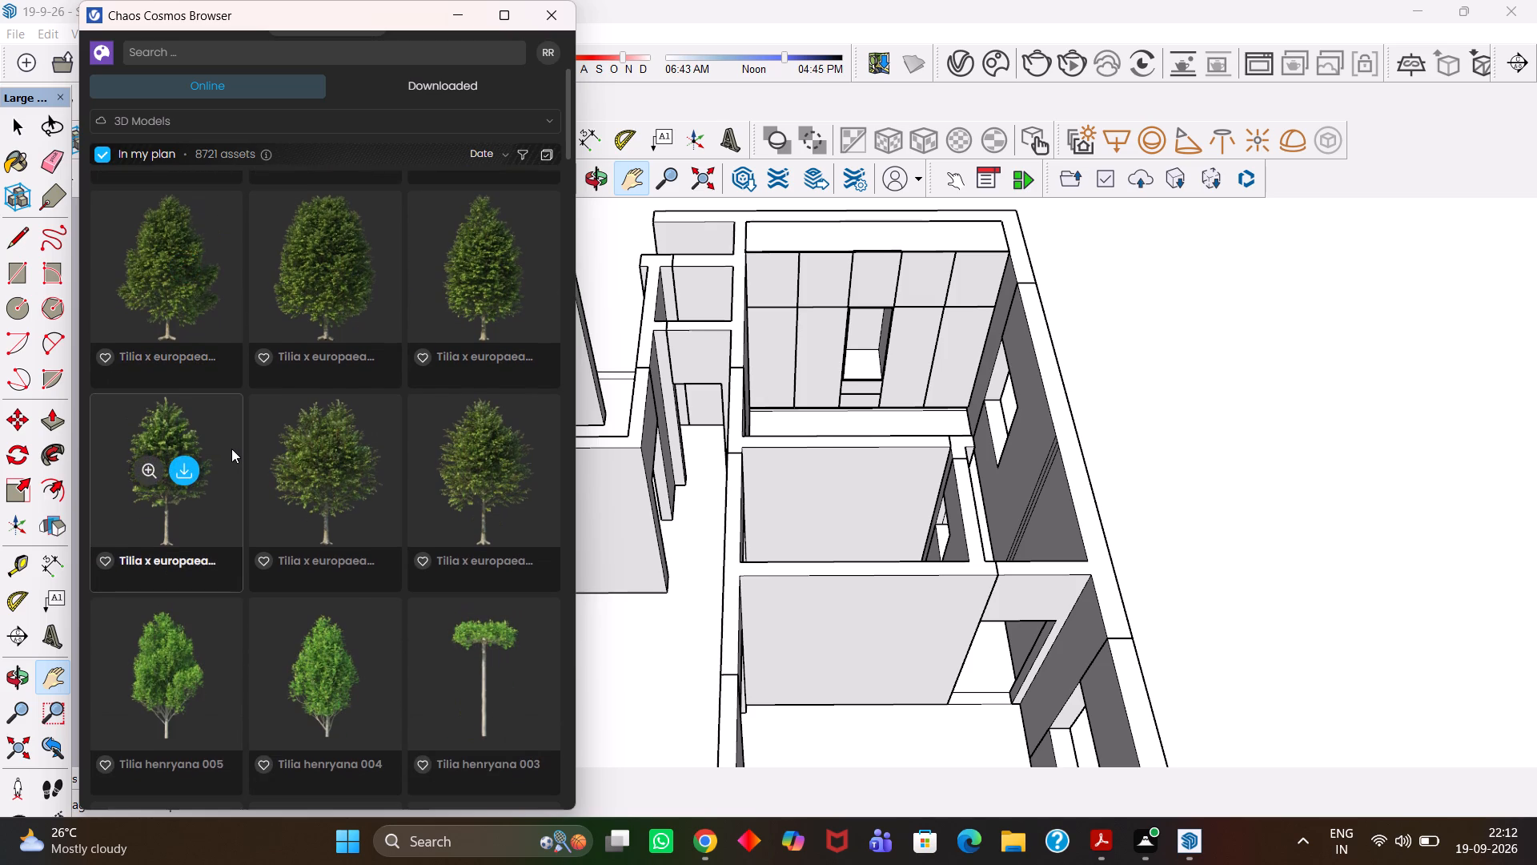
pyautogui.scroll(-2, 231, 449)
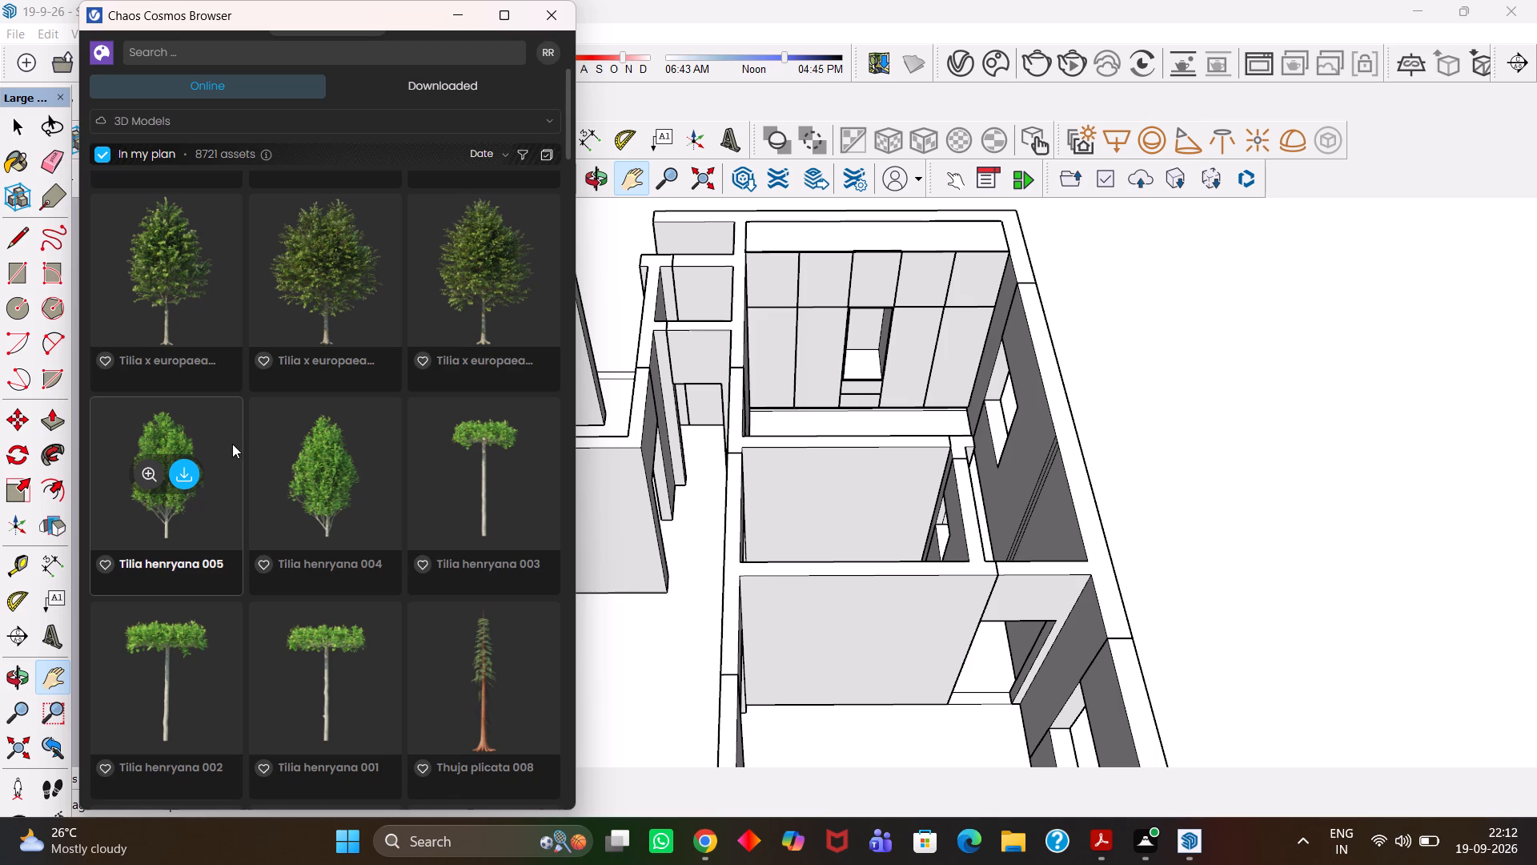
pyautogui.scroll(-5, 215, 383)
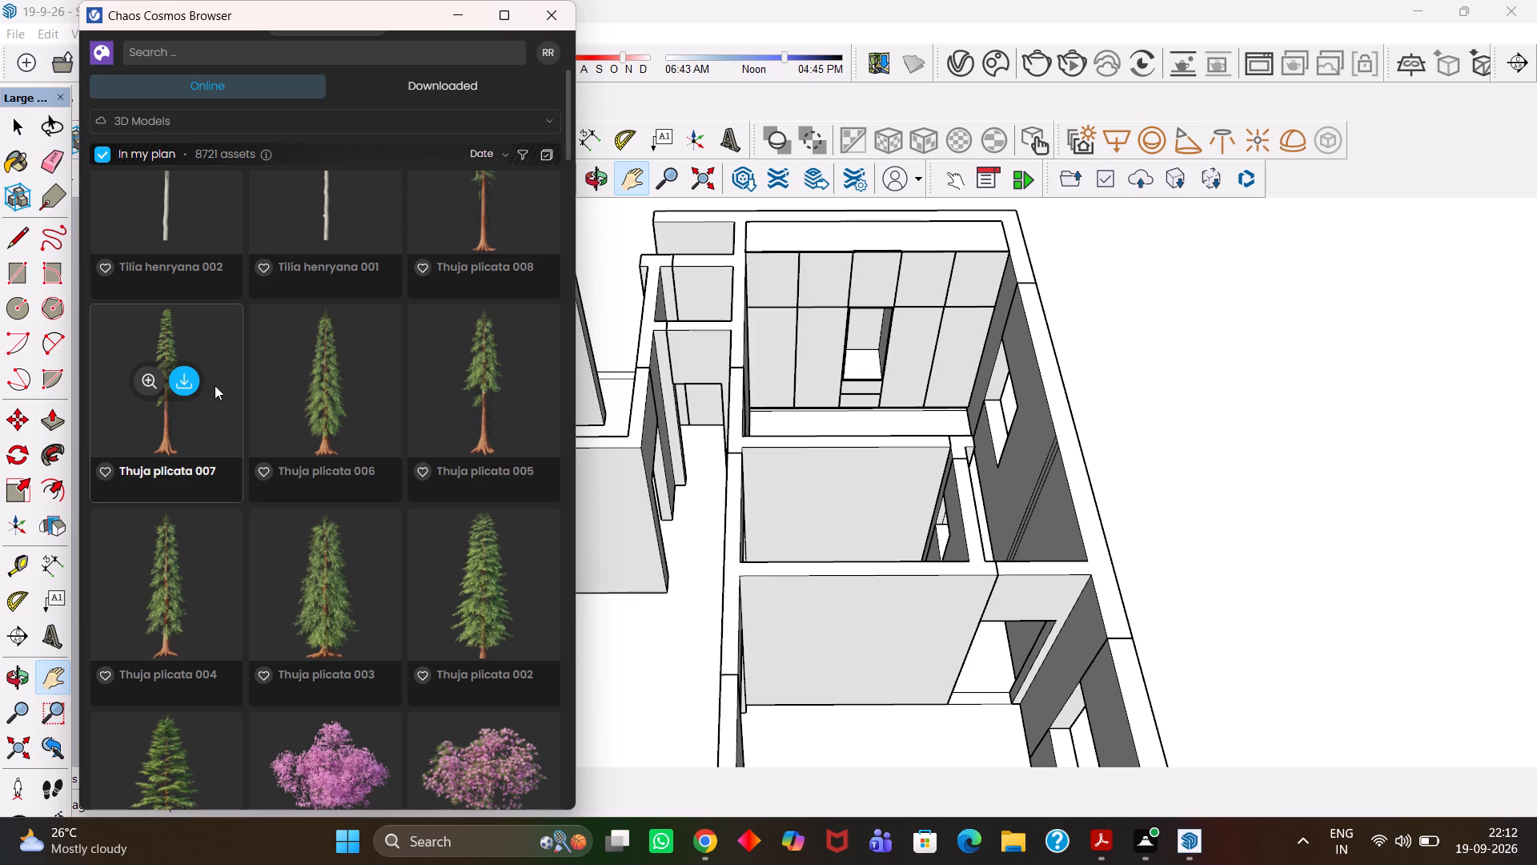
pyautogui.scroll(-1, 215, 385)
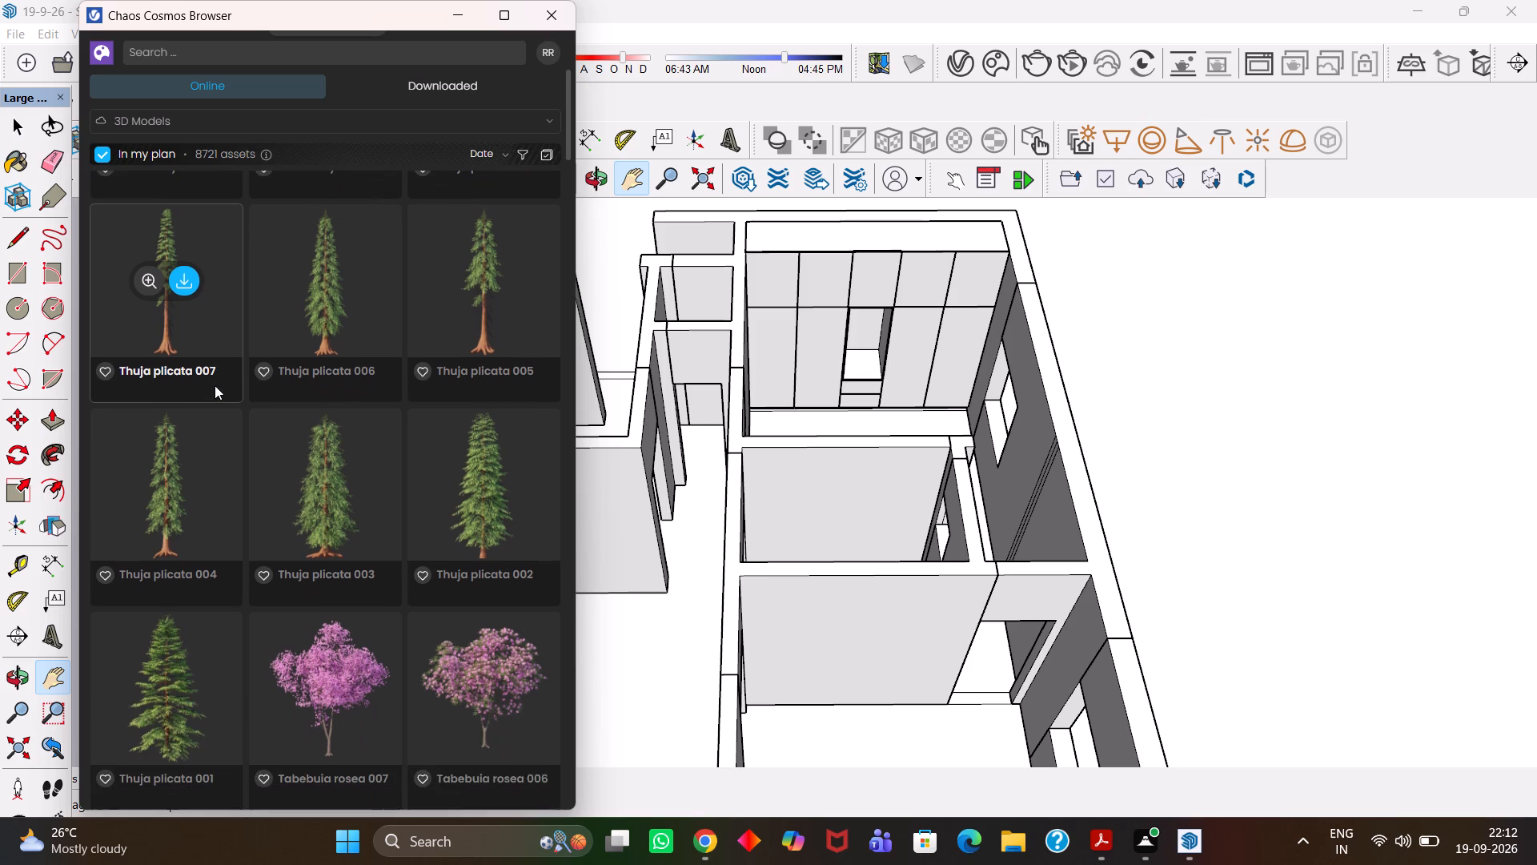
pyautogui.scroll(-10, 216, 385)
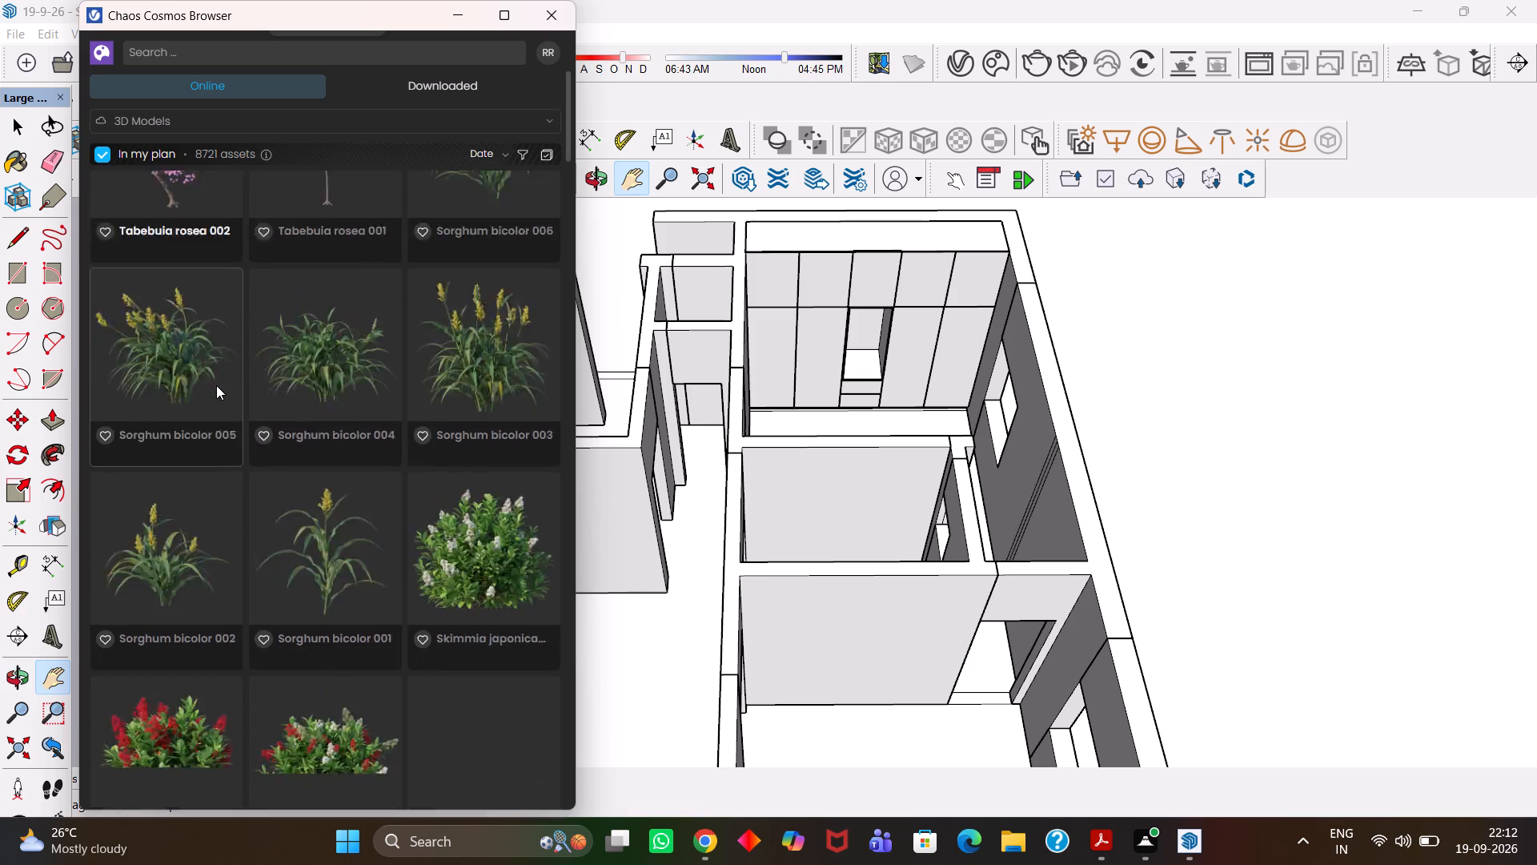
pyautogui.scroll(-9, 216, 385)
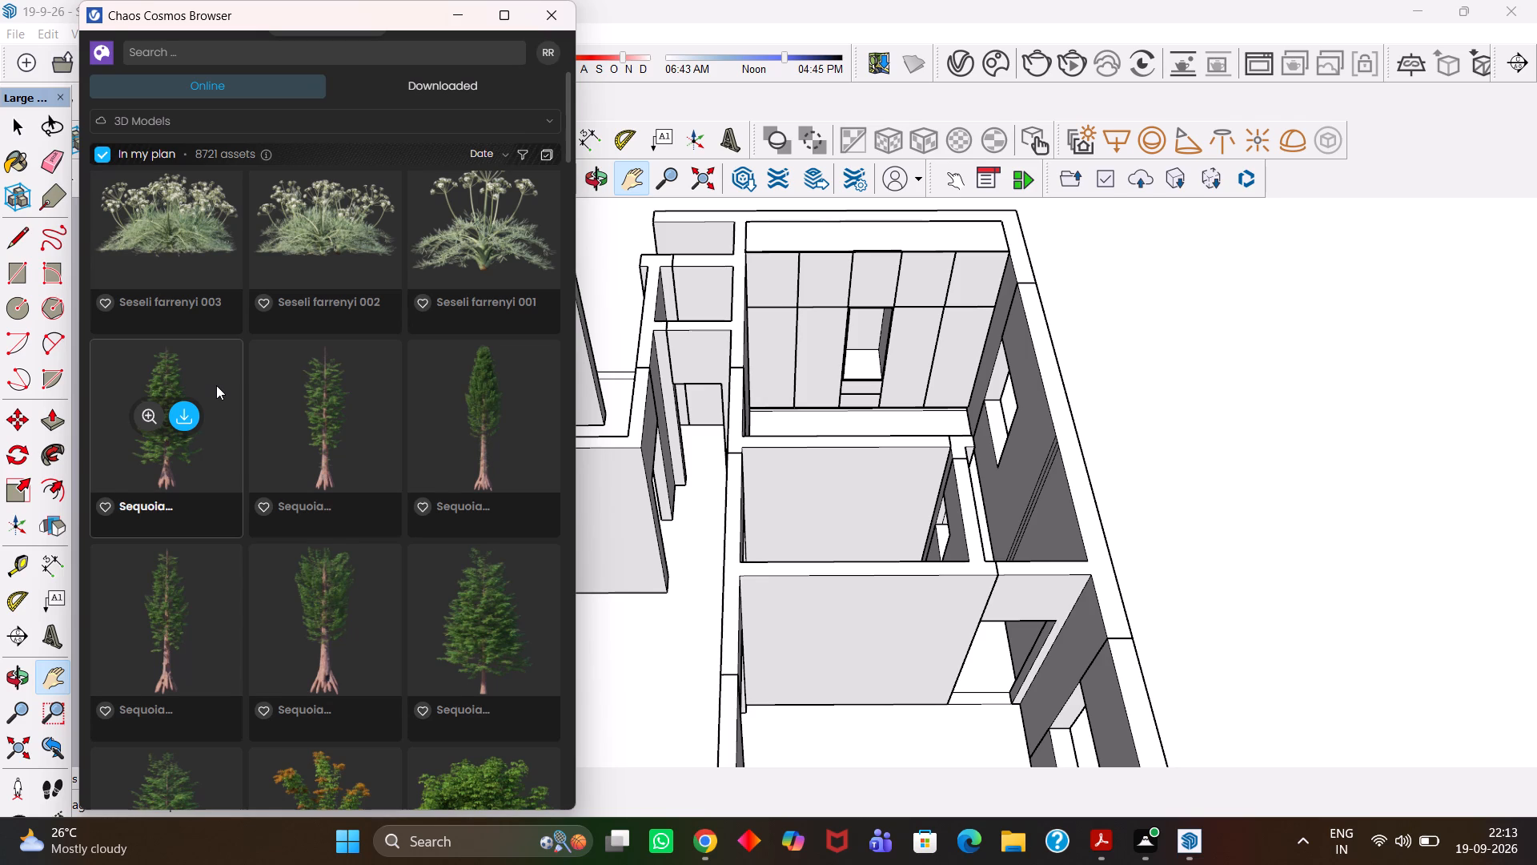
pyautogui.scroll(-4, 216, 385)
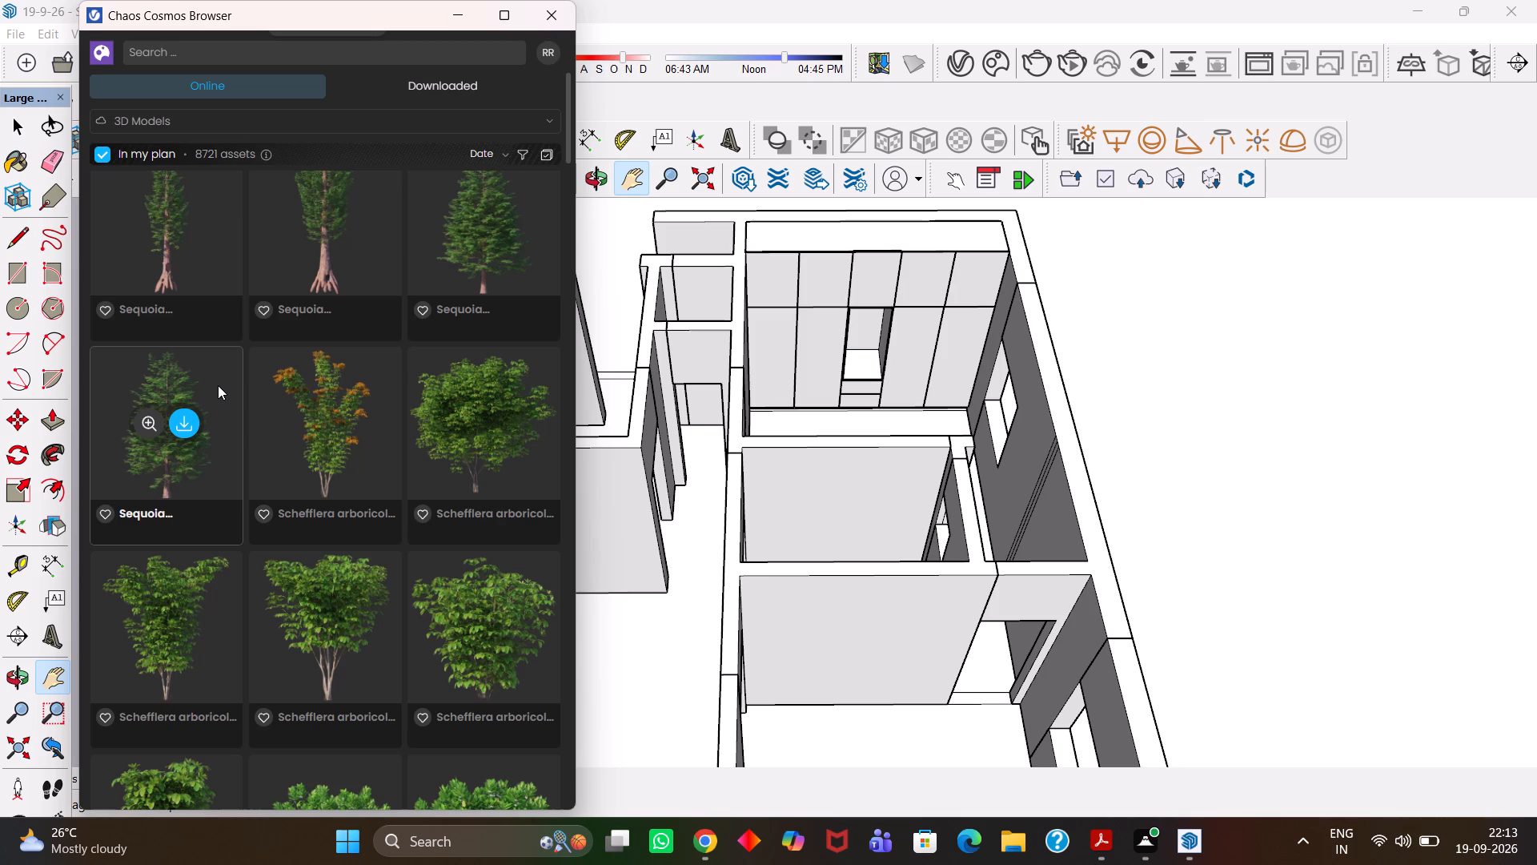
pyautogui.scroll(-4, 218, 385)
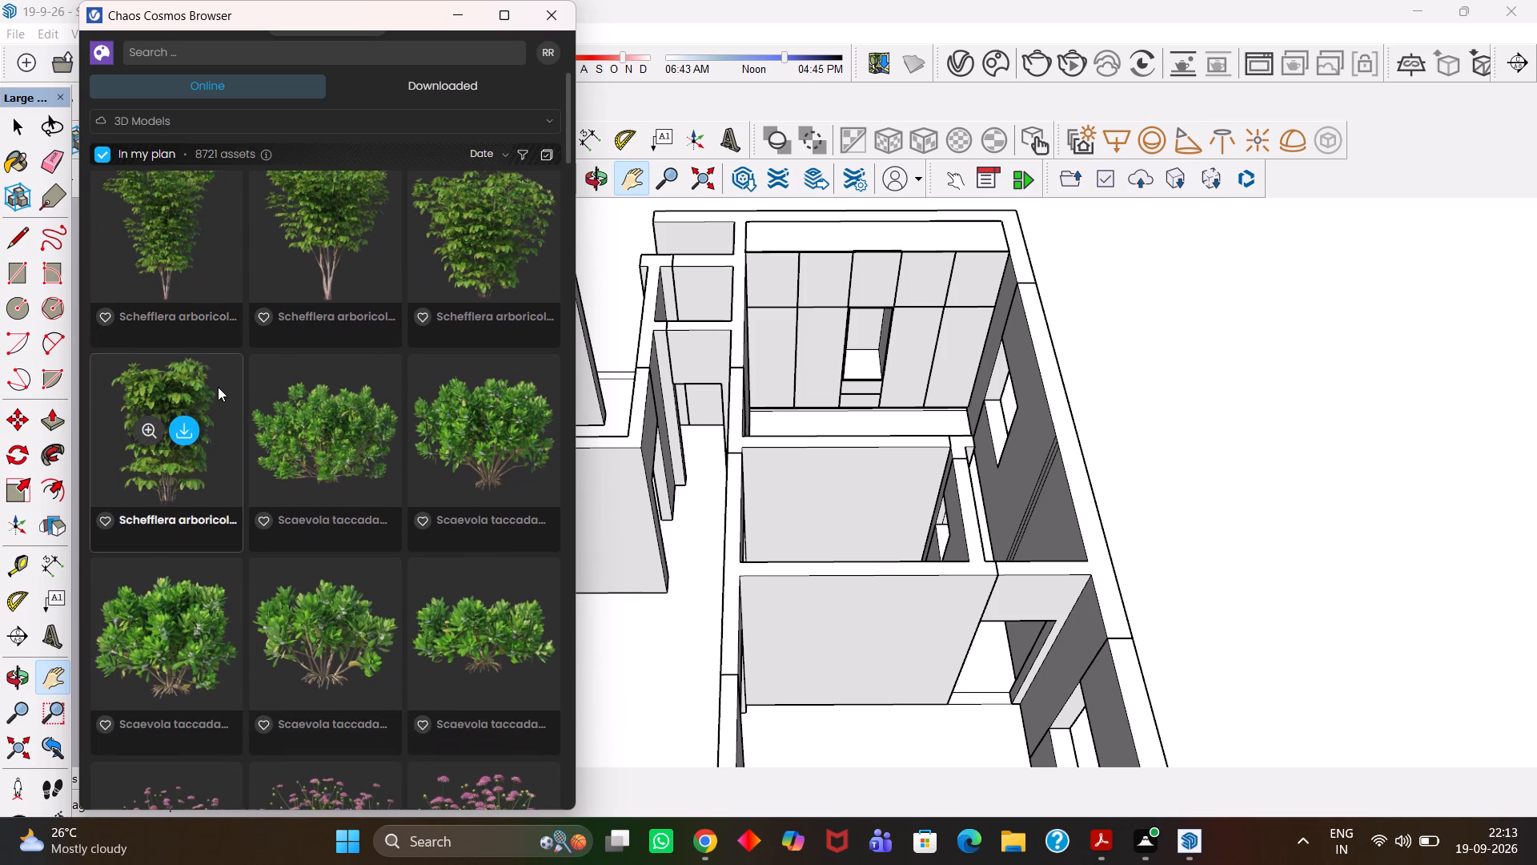
pyautogui.scroll(-1, 218, 387)
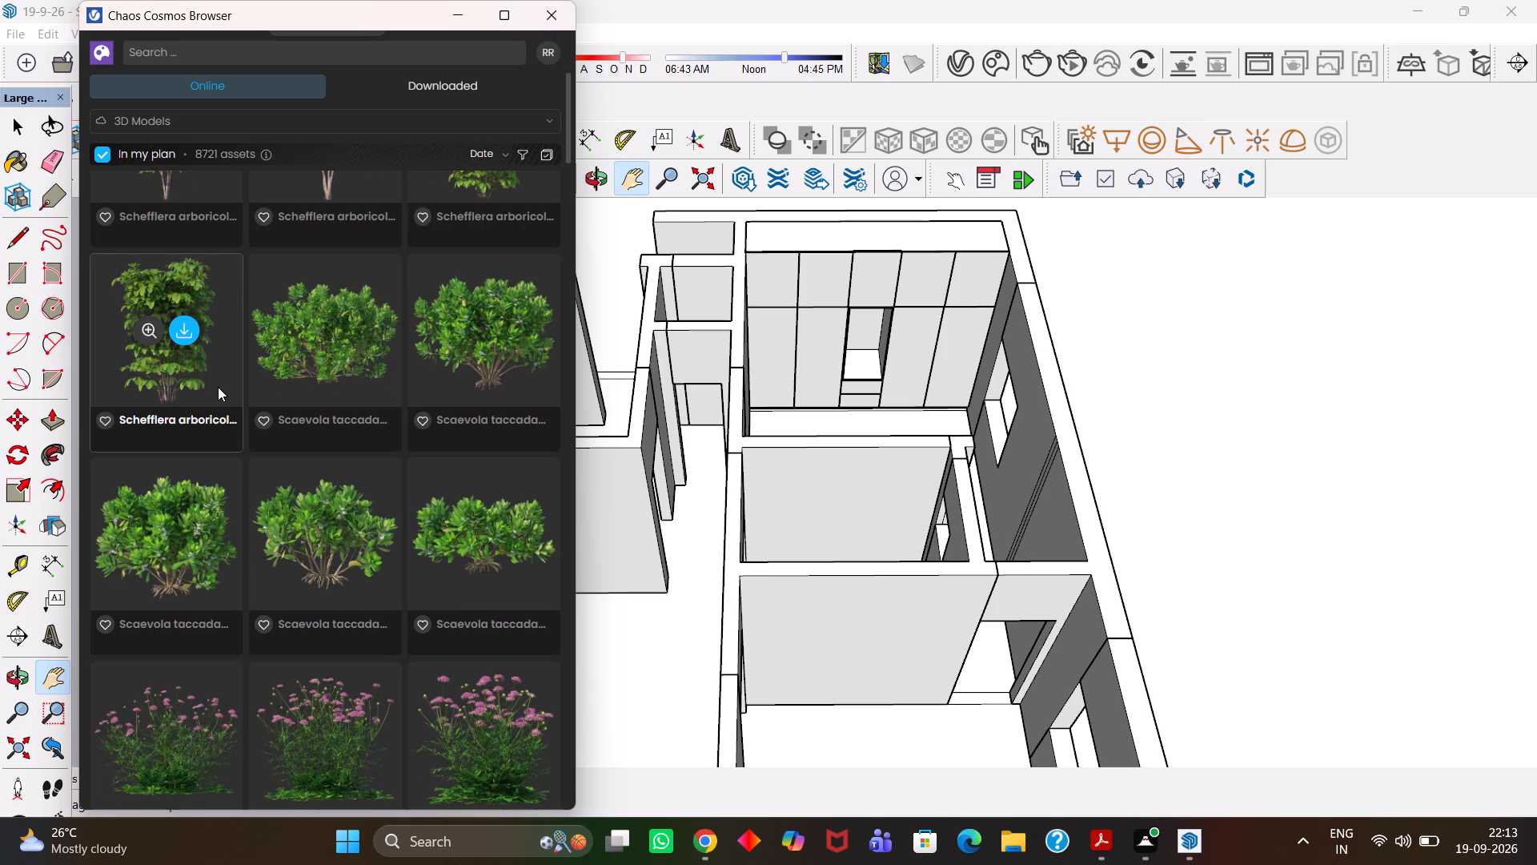
pyautogui.scroll(-4, 173, 394)
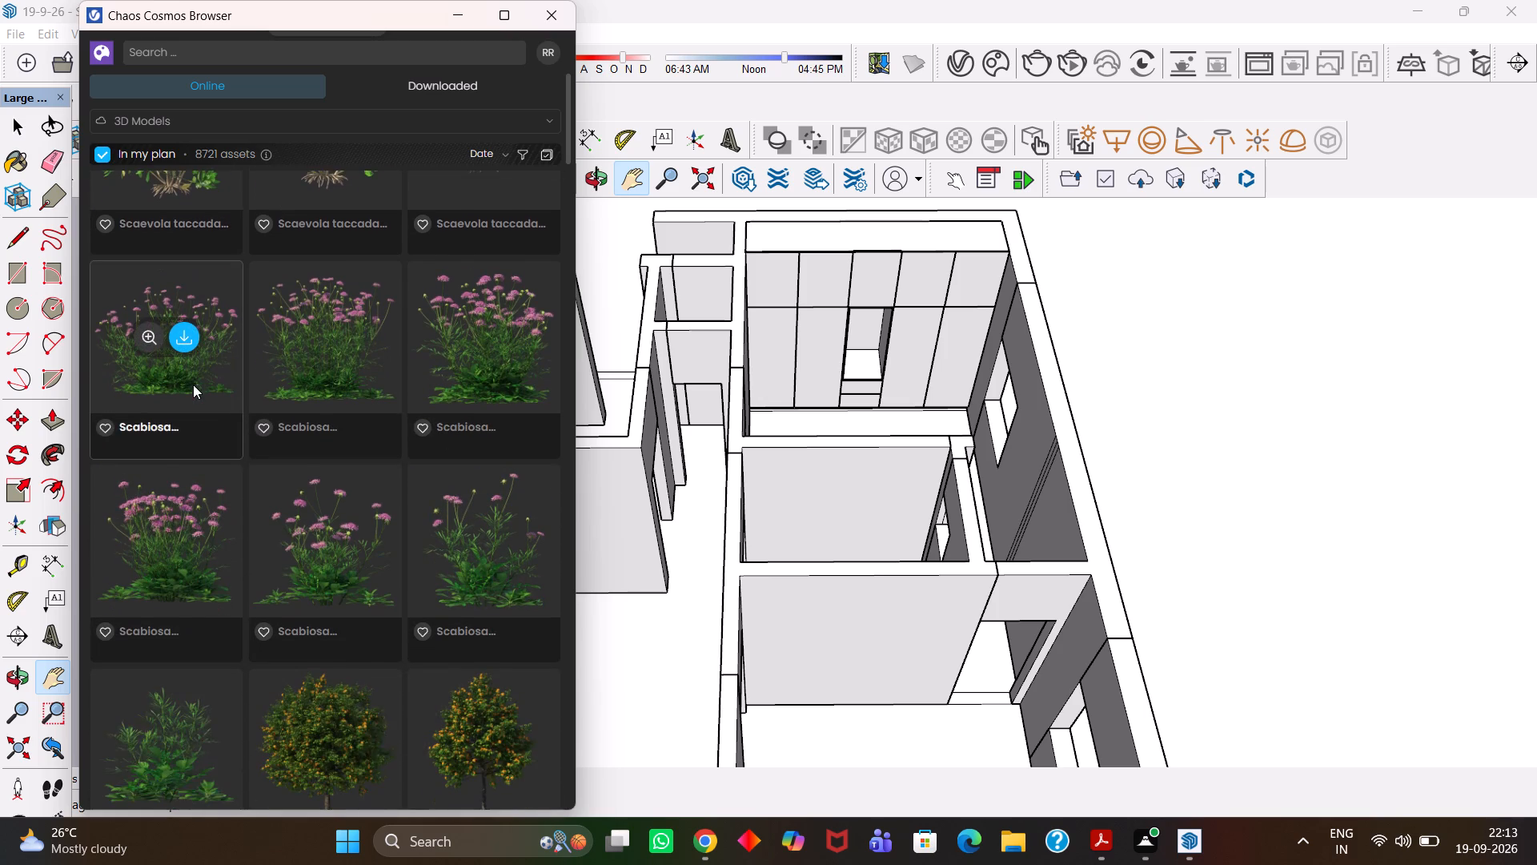
pyautogui.scroll(-1, 193, 384)
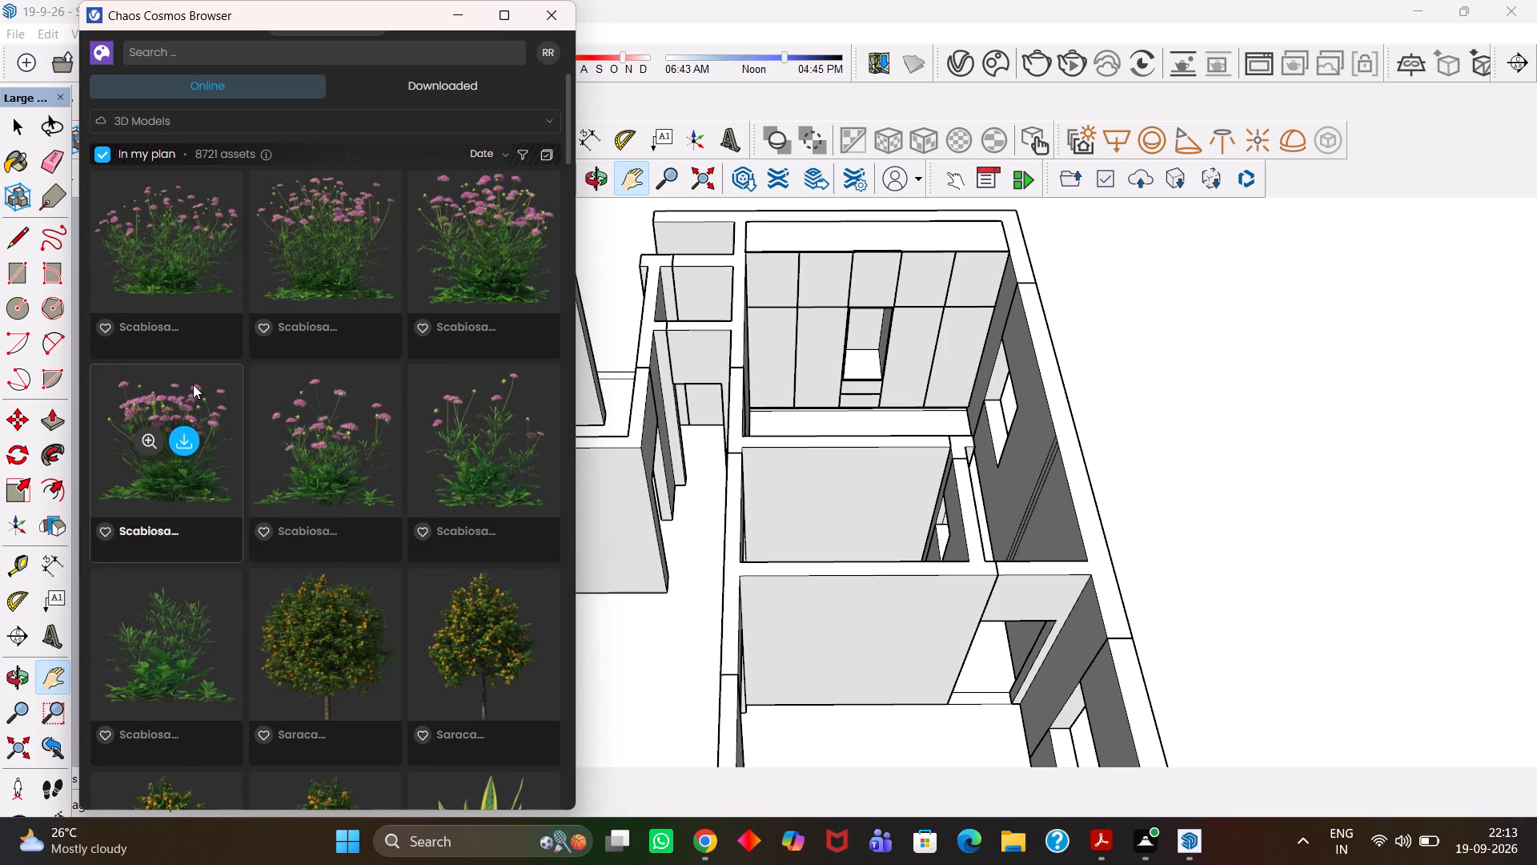
pyautogui.scroll(-1, 193, 384)
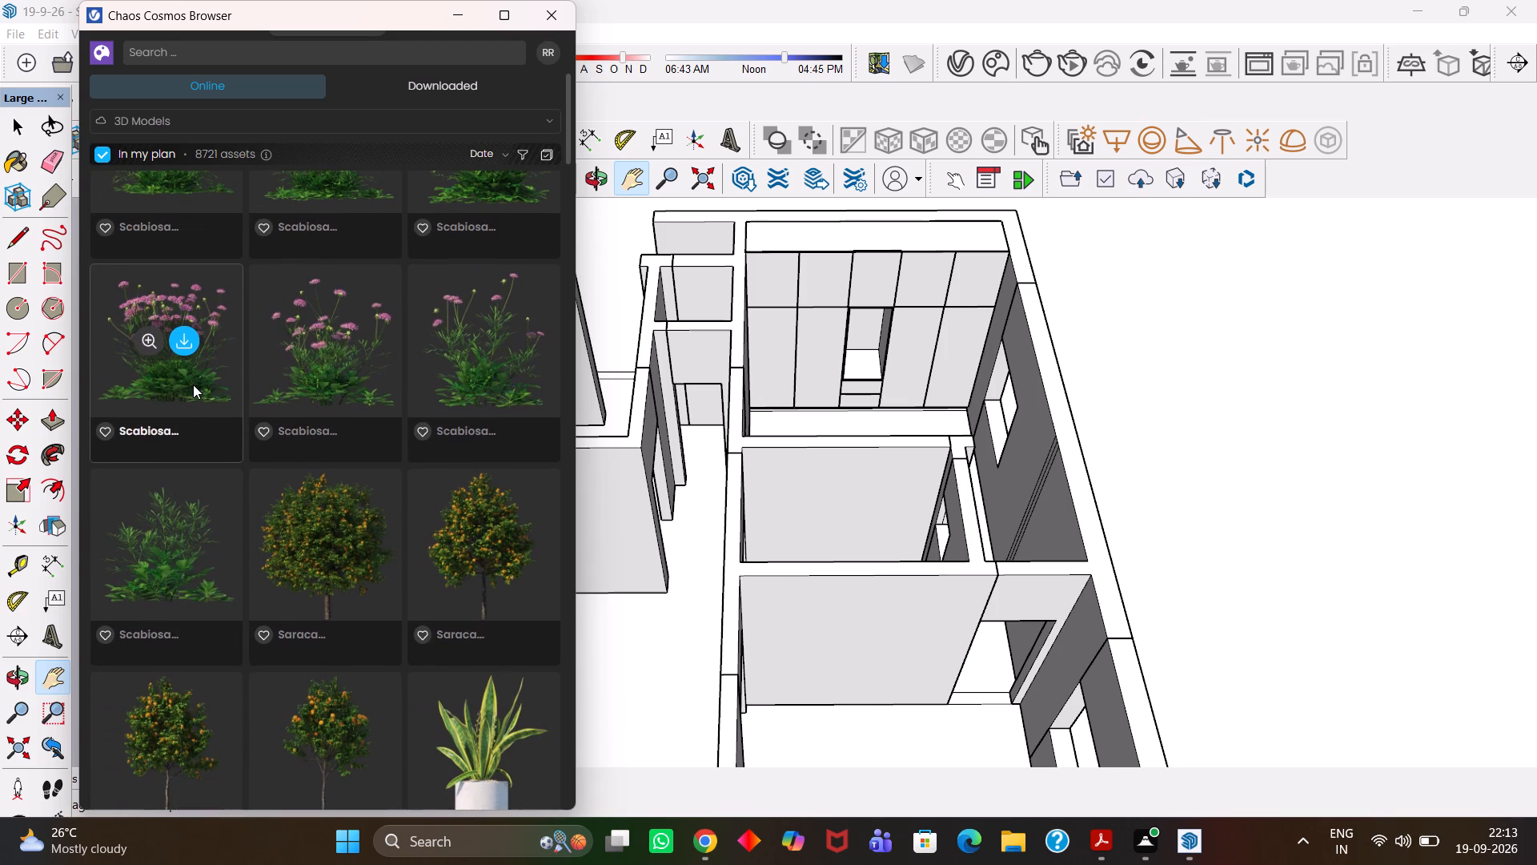
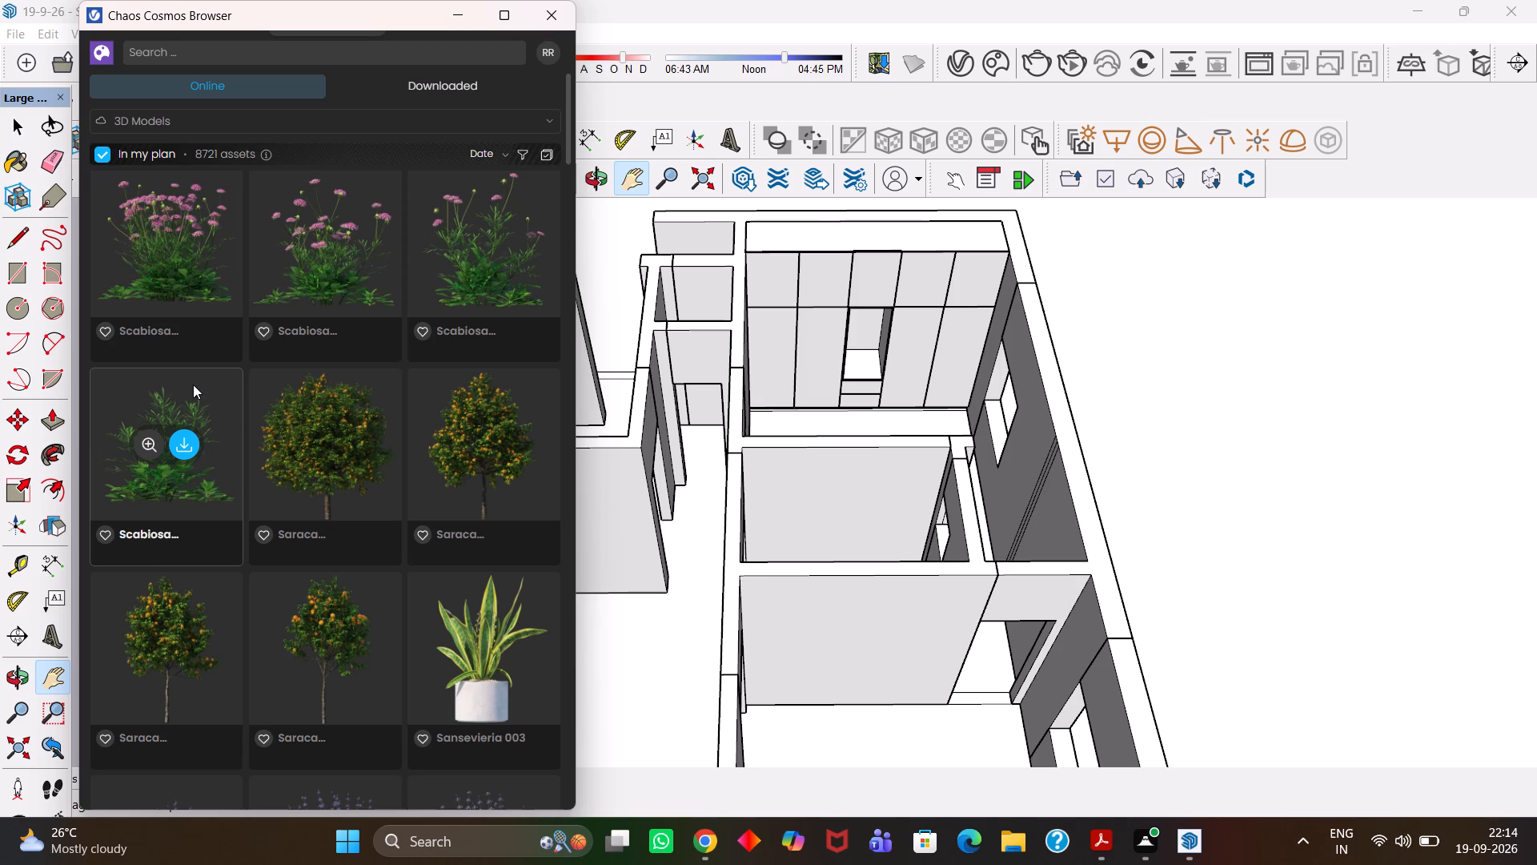
# Look through the flowering shrubs, small palms and fan palms further along in the online 3D models.
pyautogui.scroll(-6, 193, 384)
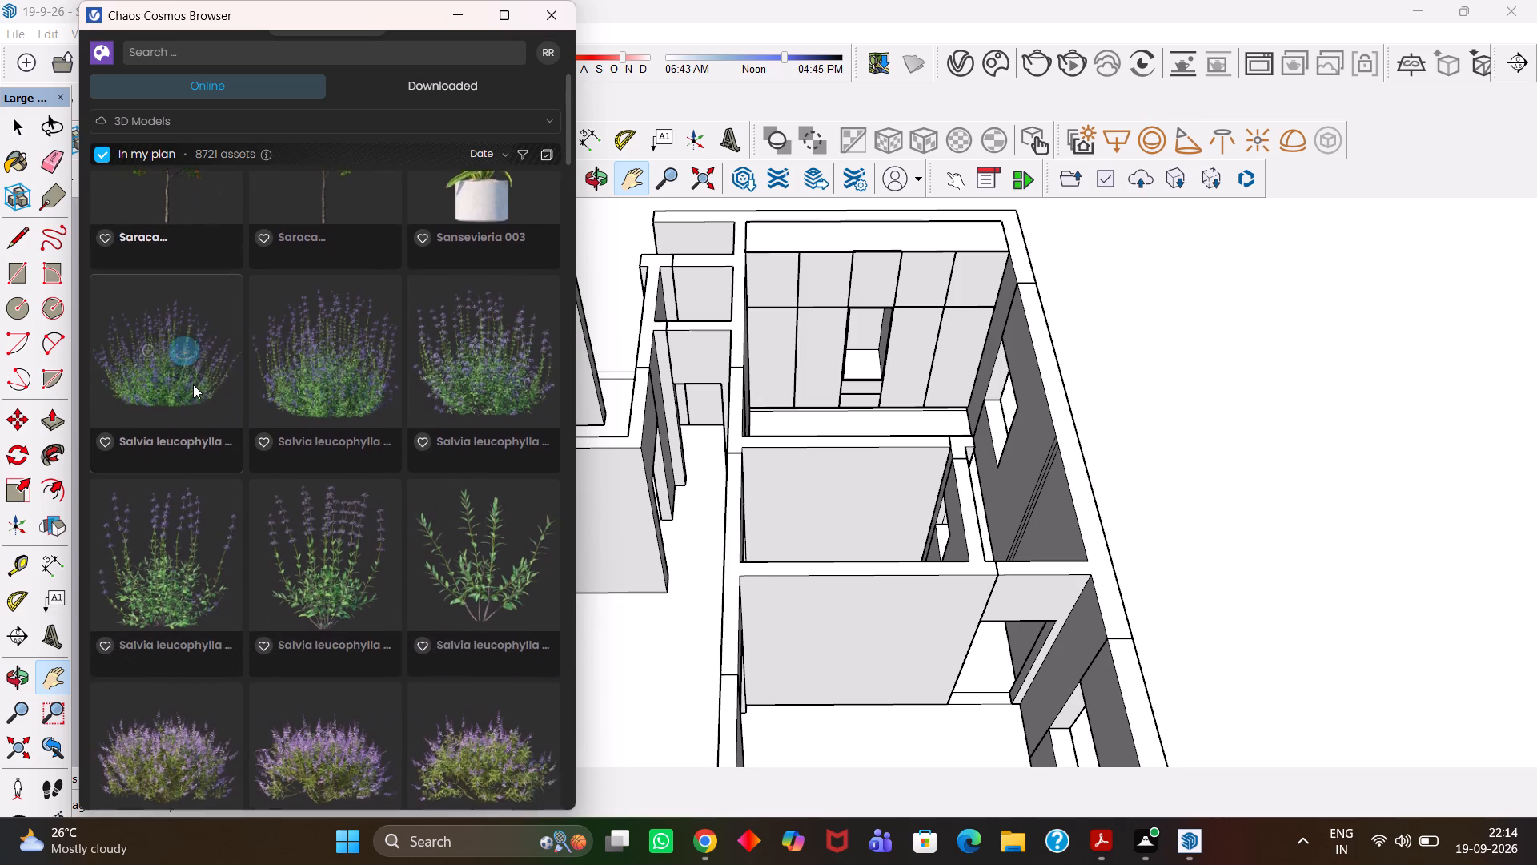
pyautogui.scroll(-6, 193, 384)
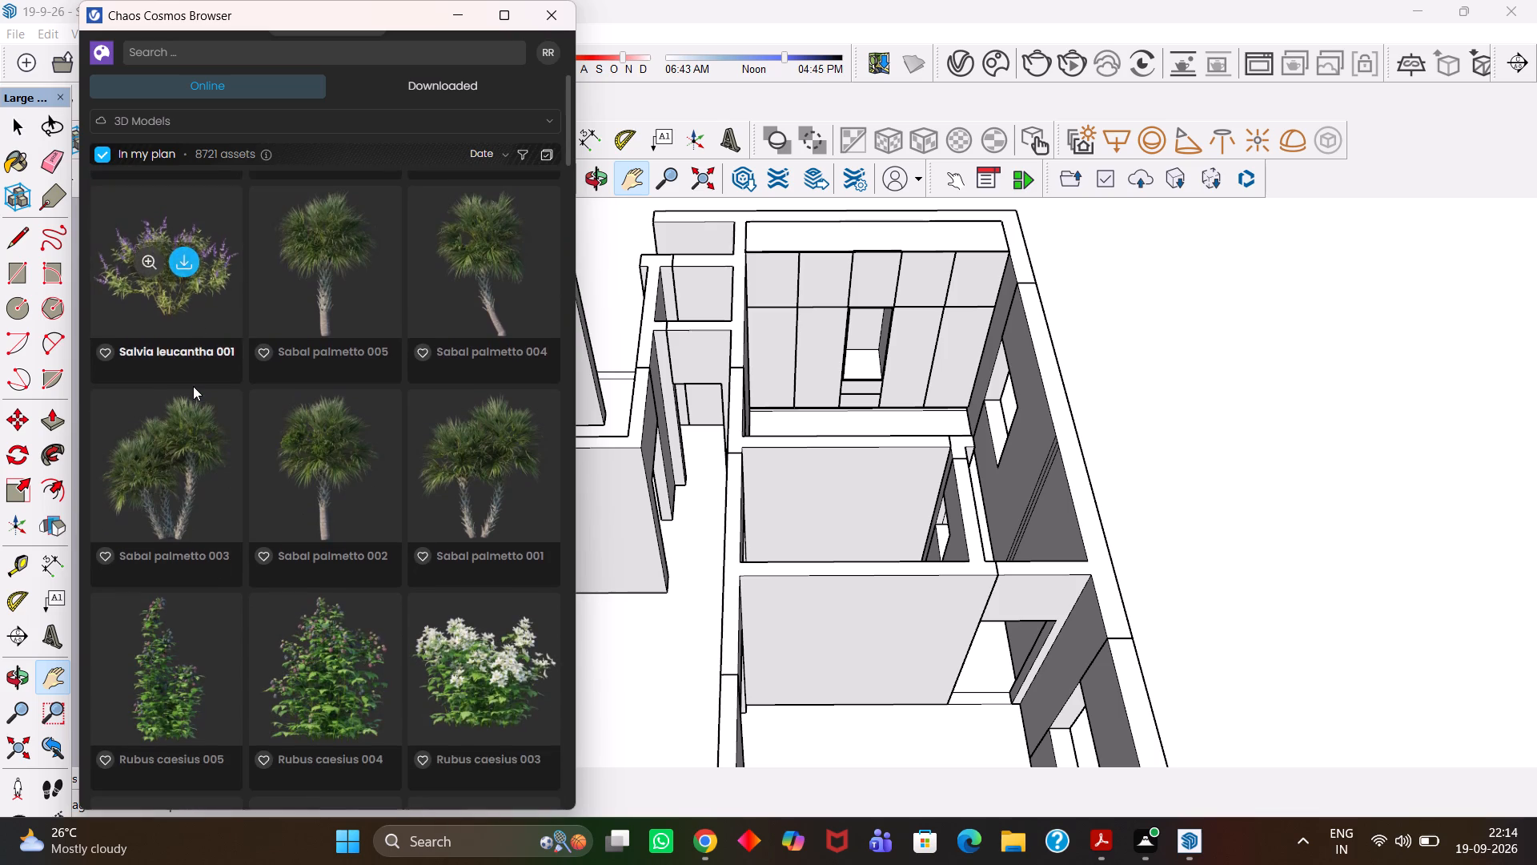
pyautogui.scroll(-2, 193, 386)
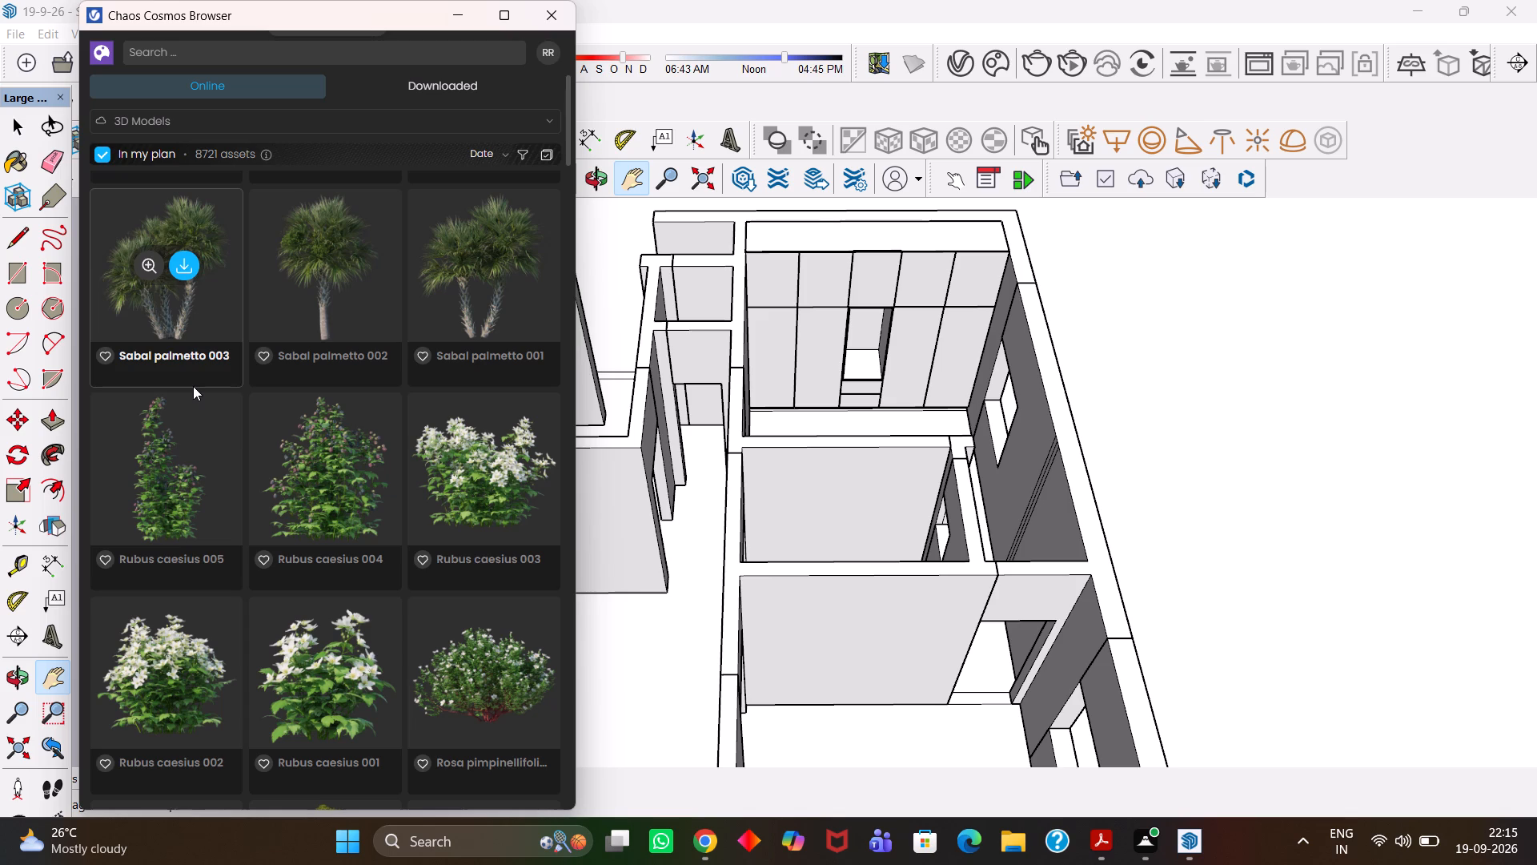
pyautogui.scroll(-3, 193, 386)
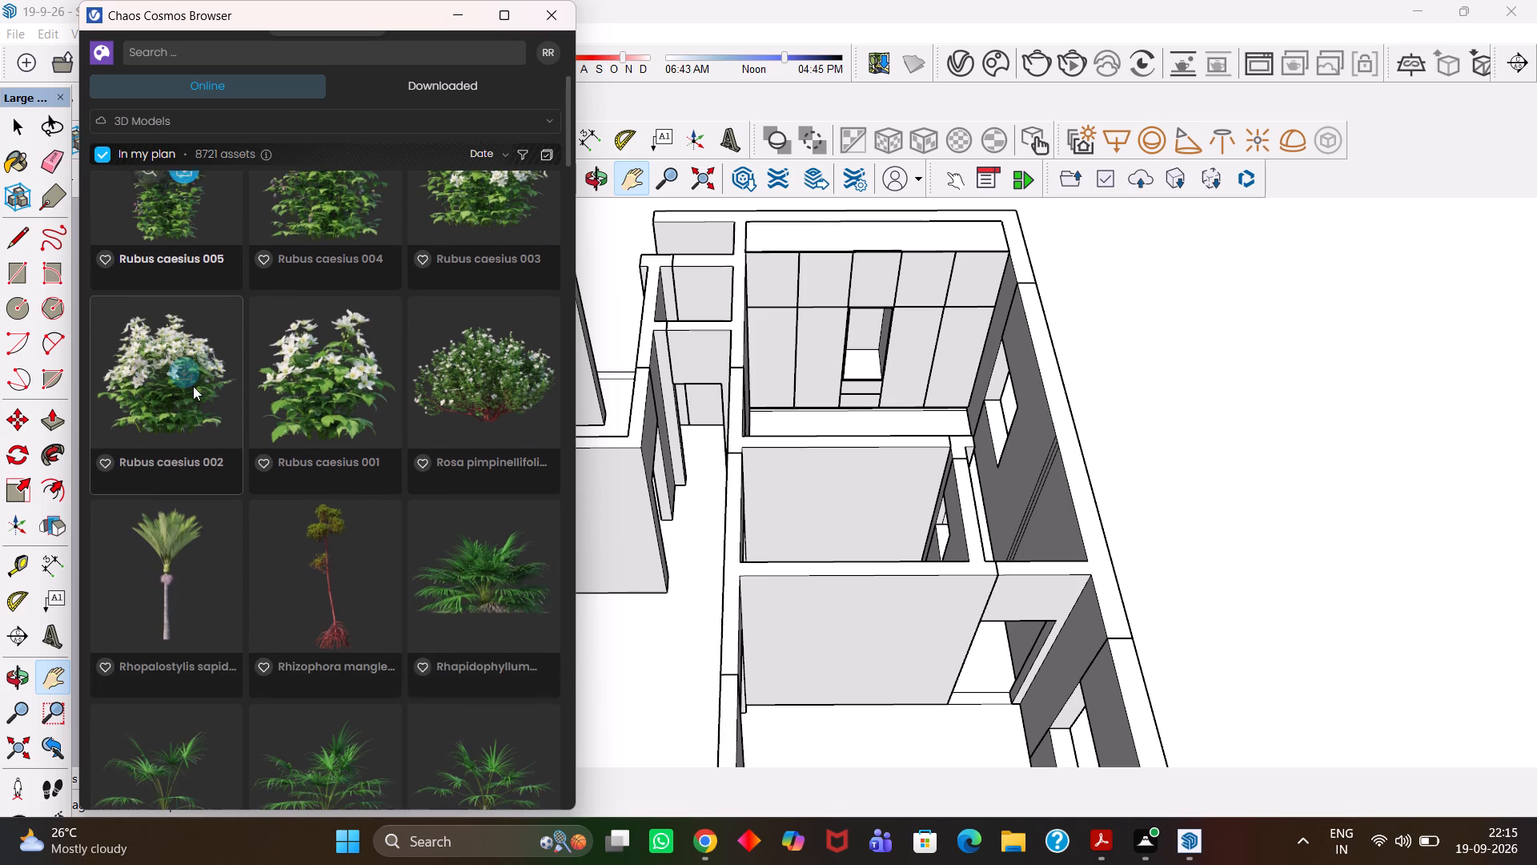
pyautogui.scroll(-1, 193, 386)
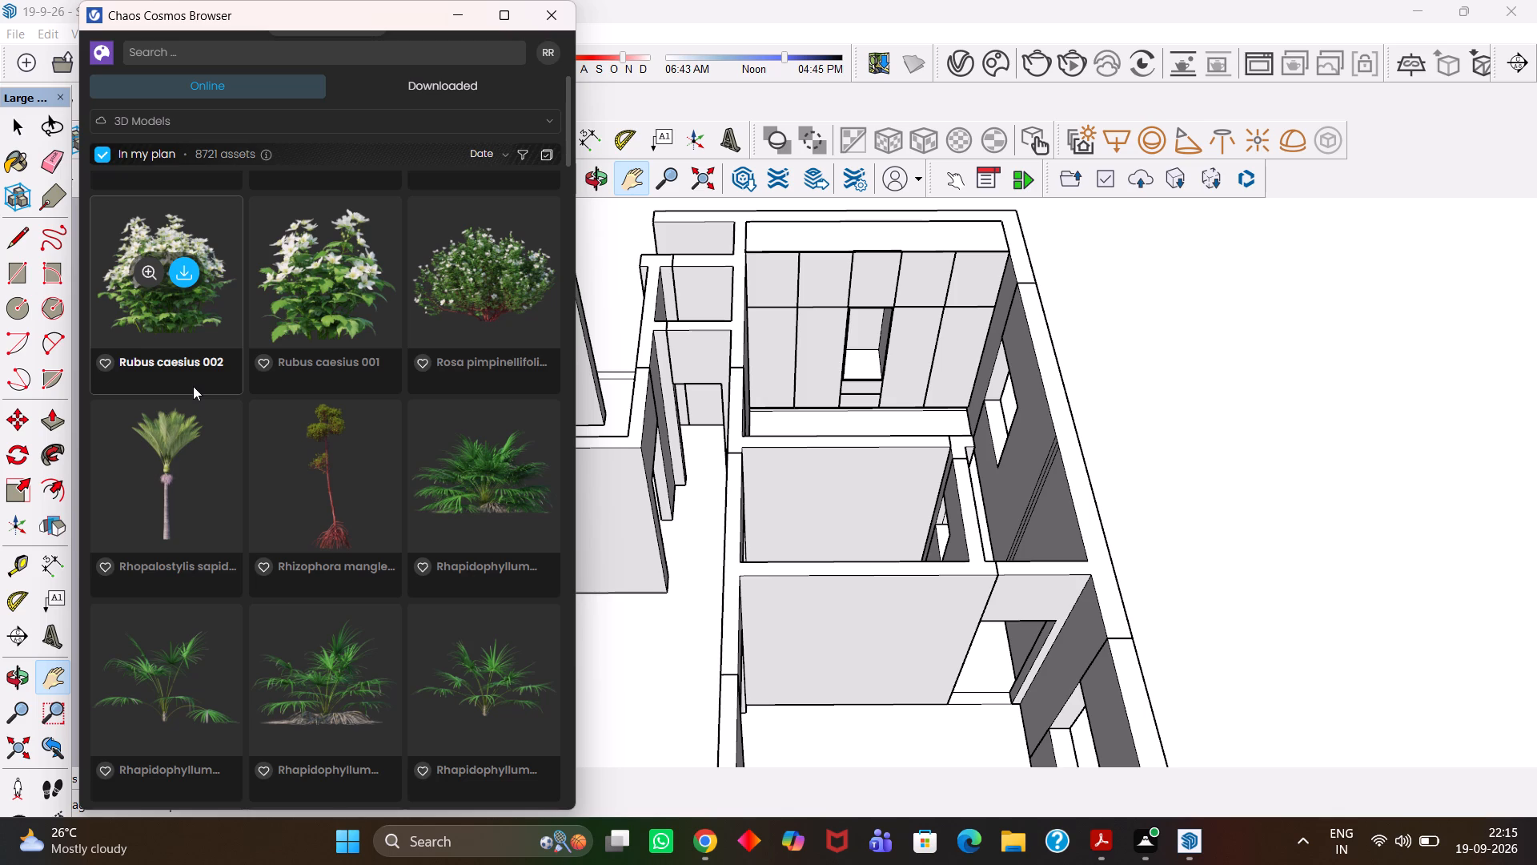
pyautogui.scroll(-4, 193, 386)
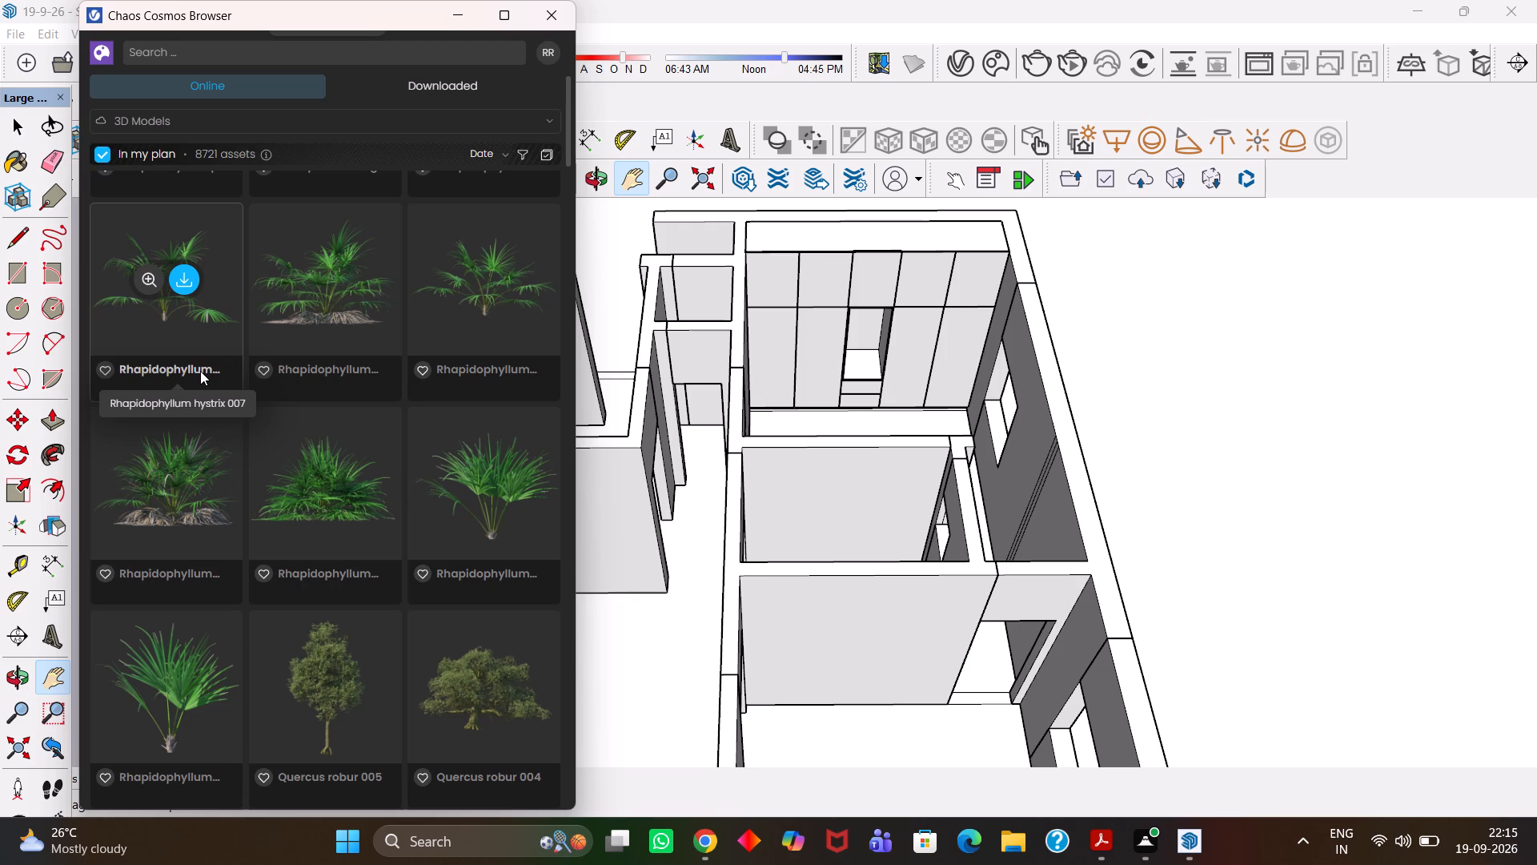
pyautogui.scroll(-4, 200, 371)
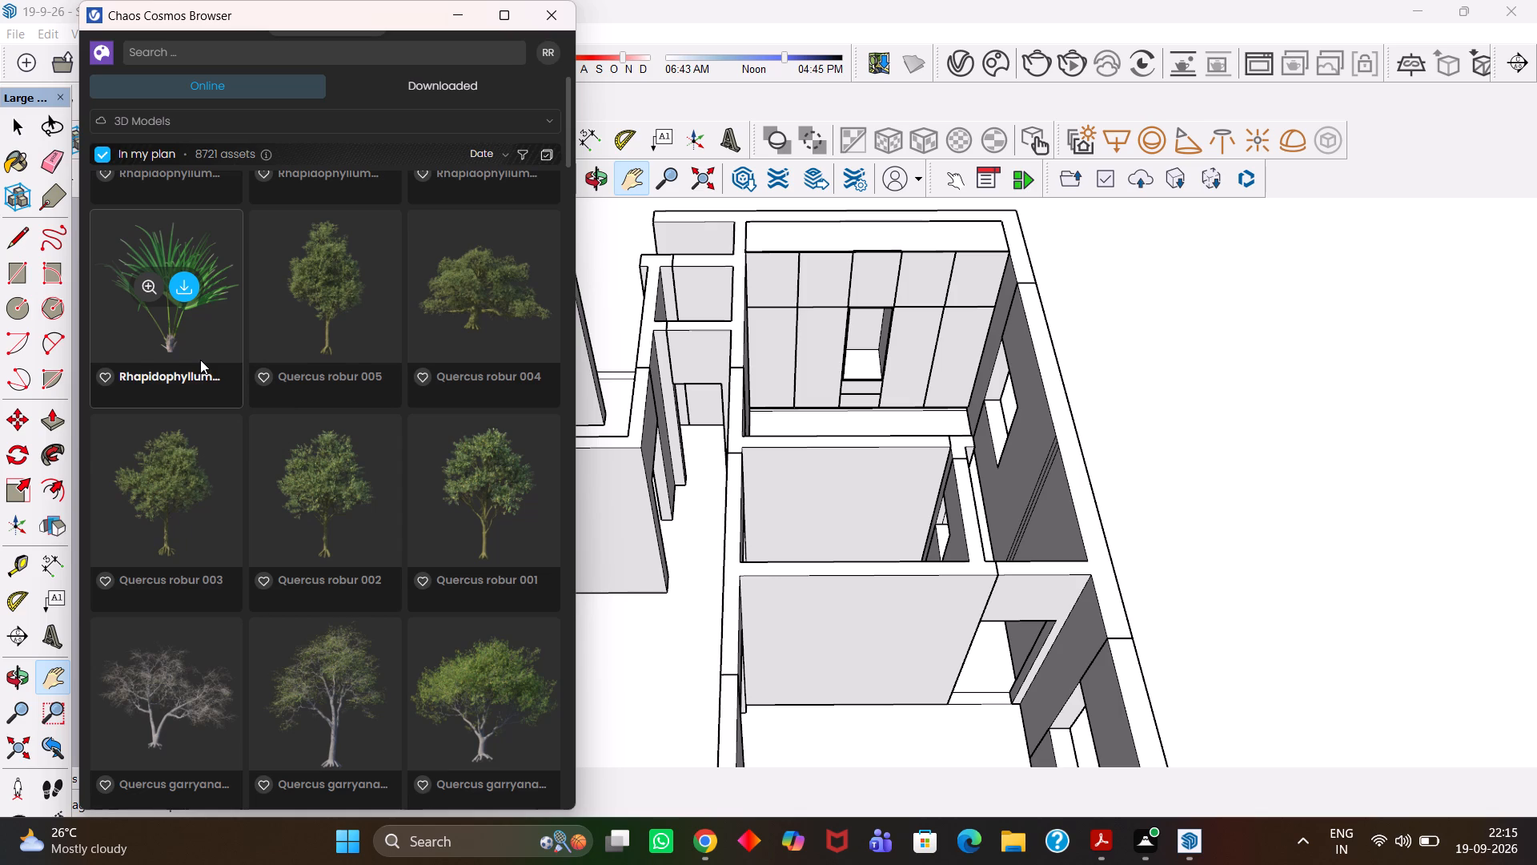
# Look through the oak, pear, cherry, almond and other broadleaf trees in the online 3D models.
pyautogui.scroll(-1, 200, 360)
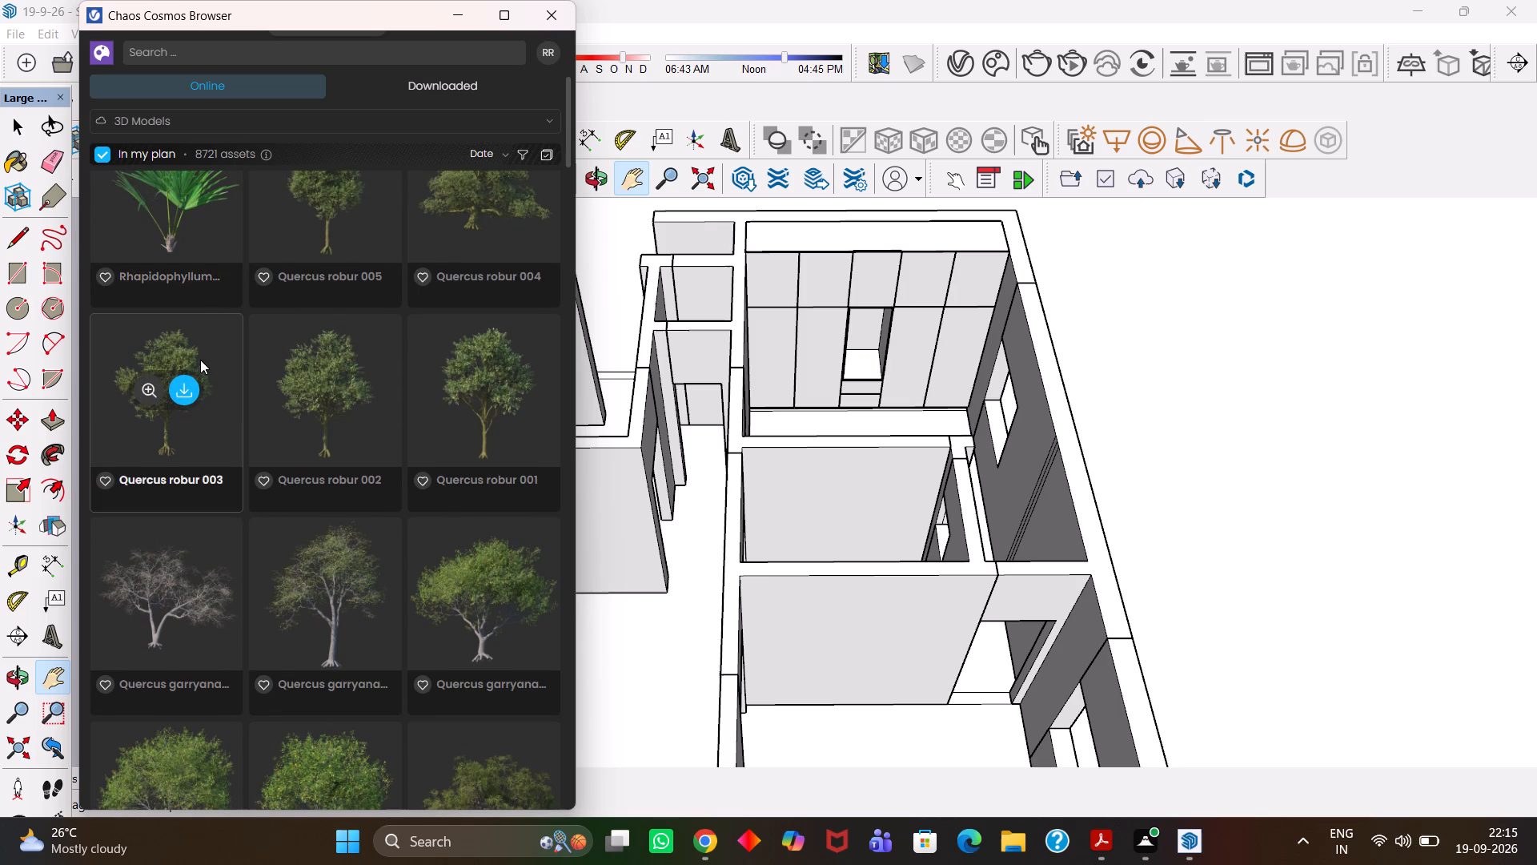
pyautogui.scroll(-3, 200, 360)
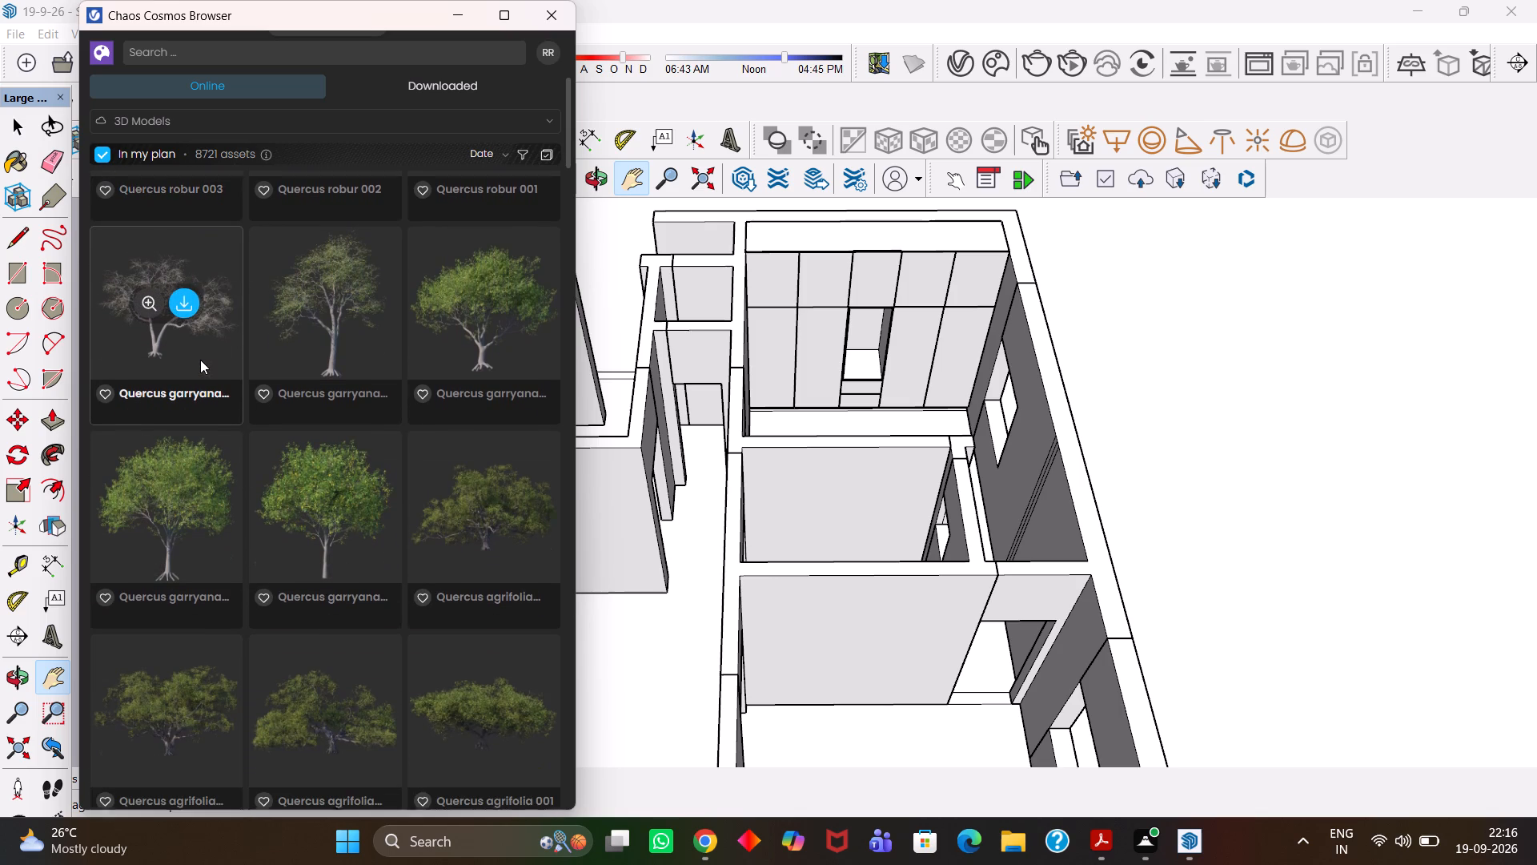
pyautogui.scroll(-1, 200, 360)
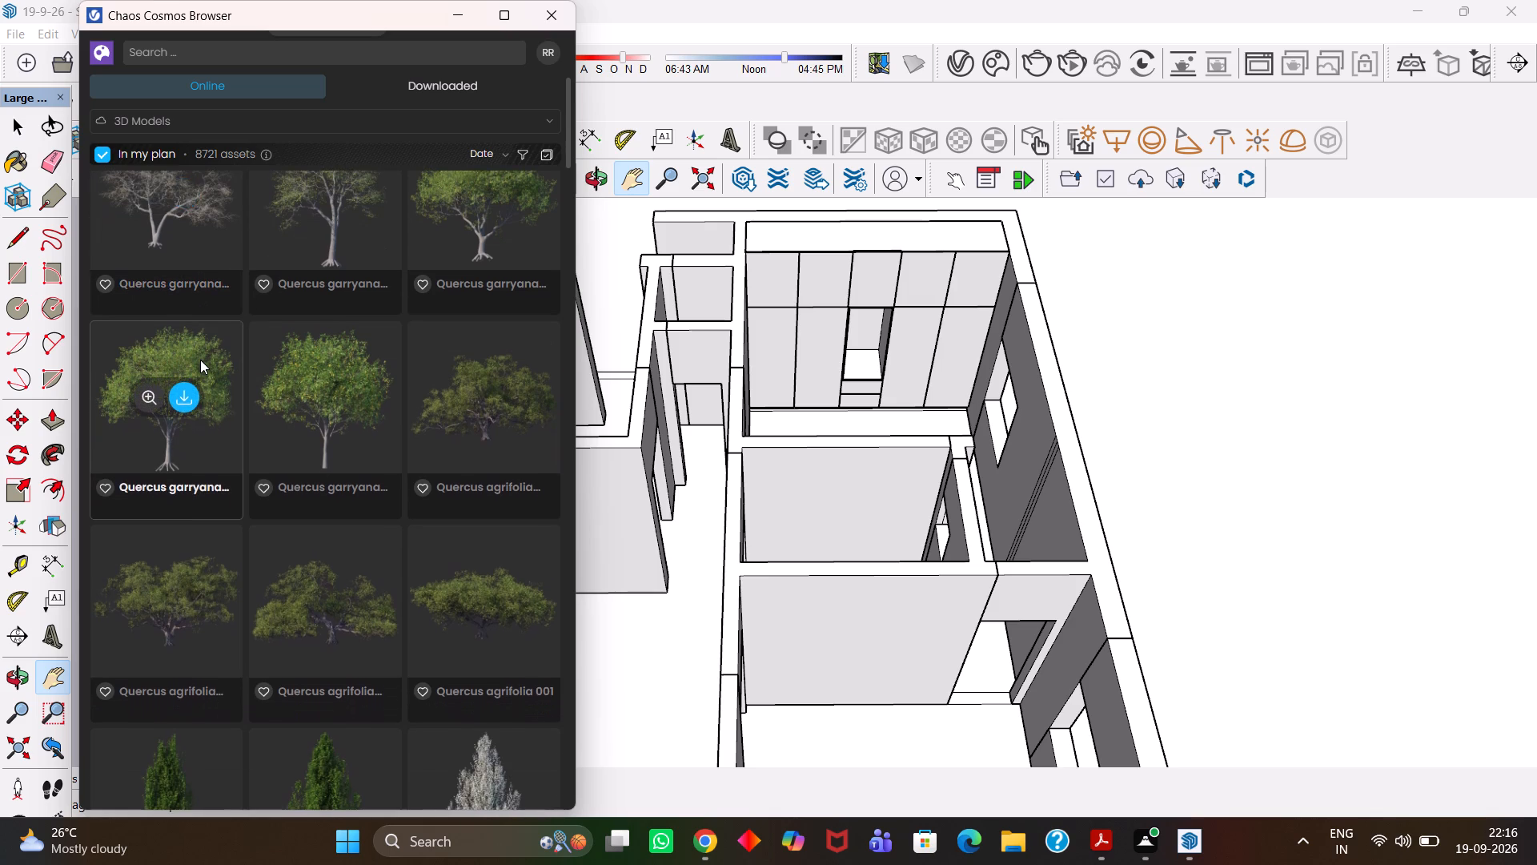
pyautogui.scroll(-3, 200, 360)
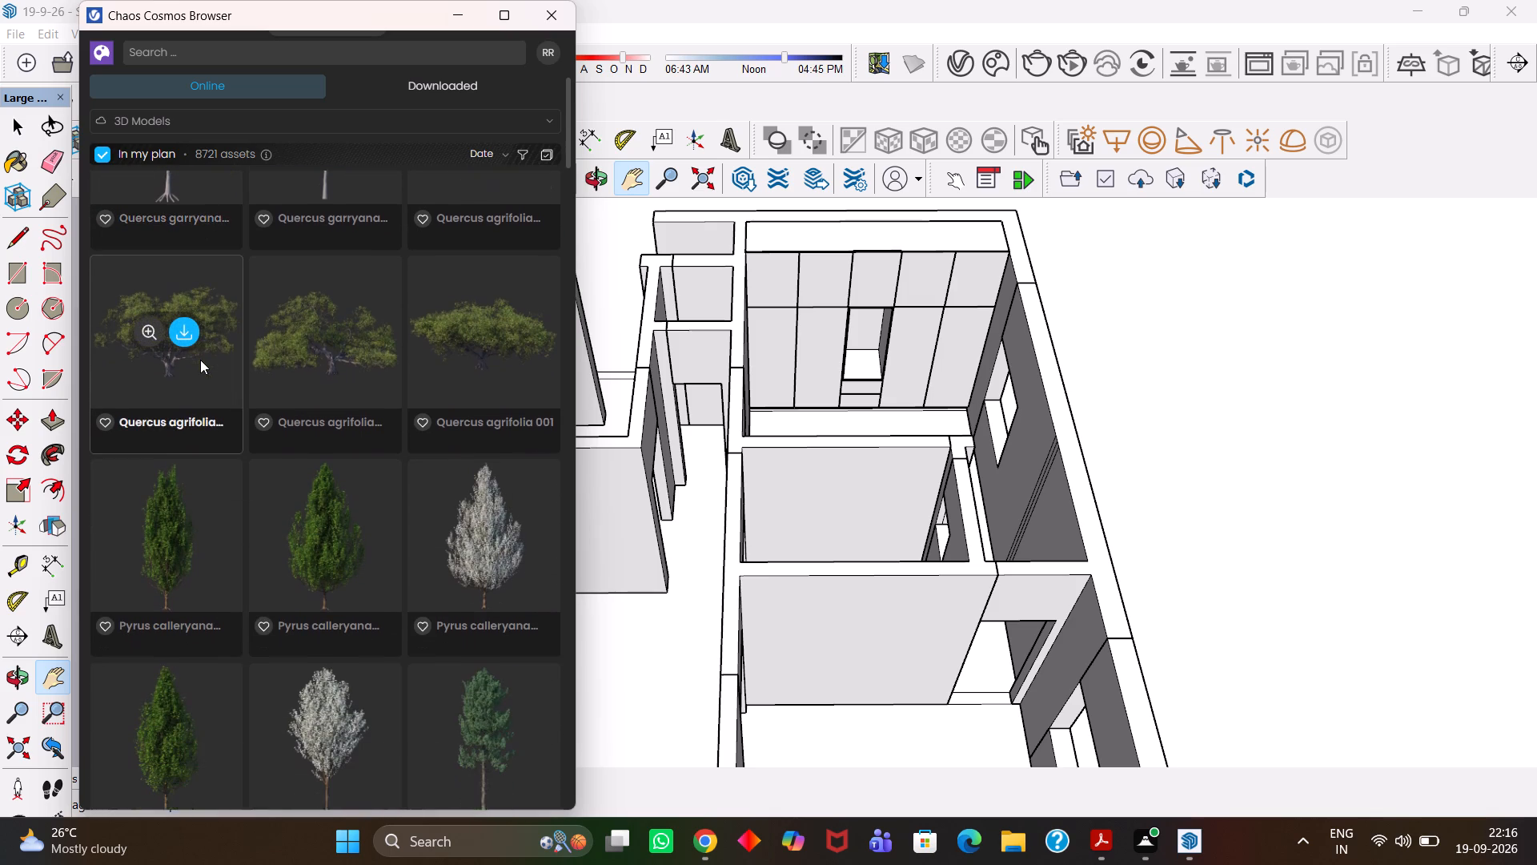
pyautogui.scroll(-1, 200, 360)
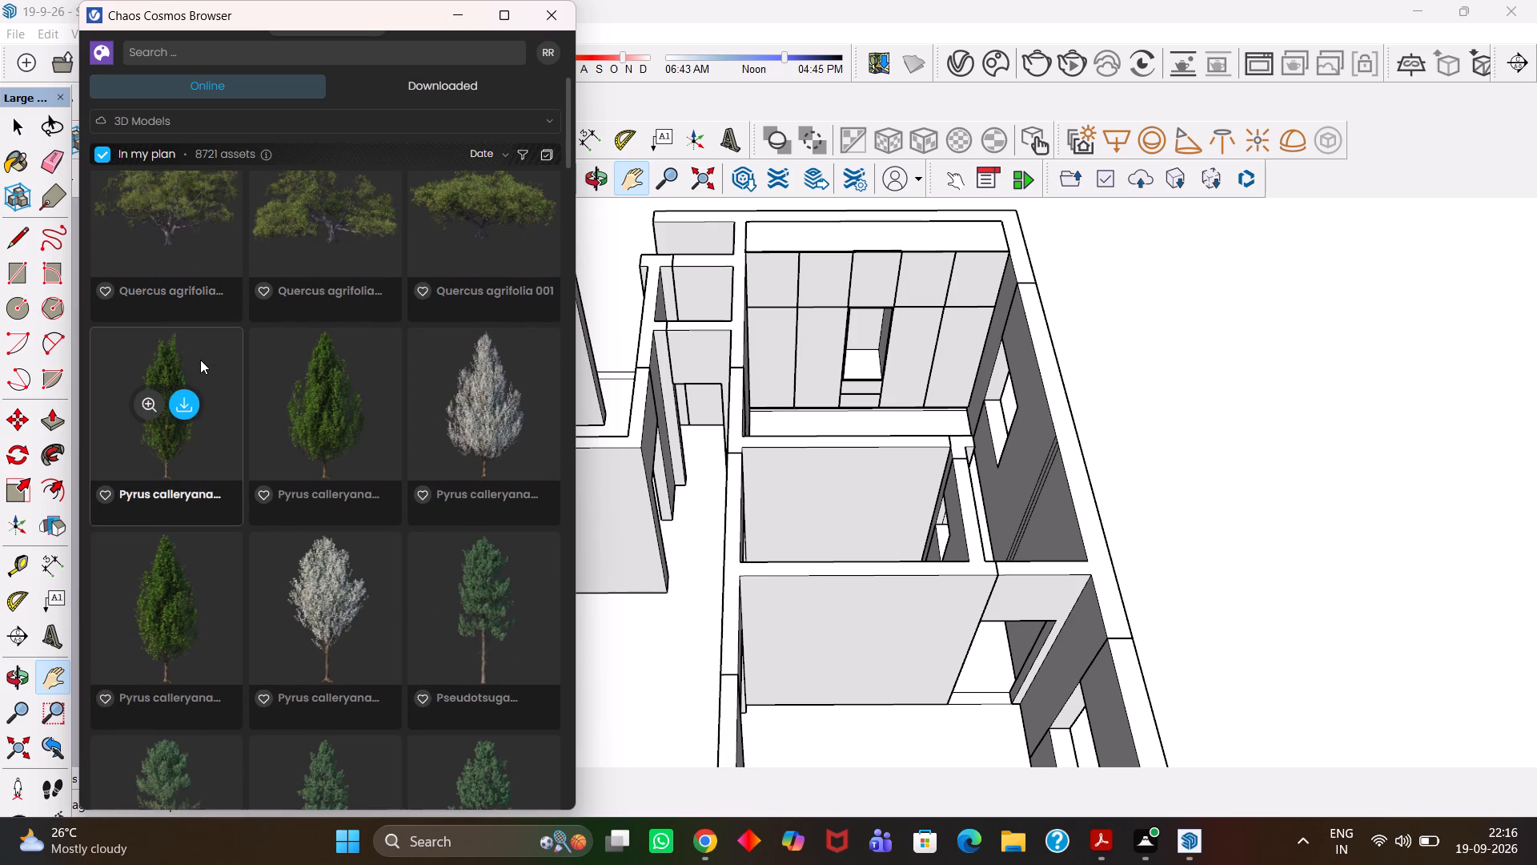
pyautogui.scroll(-2, 200, 360)
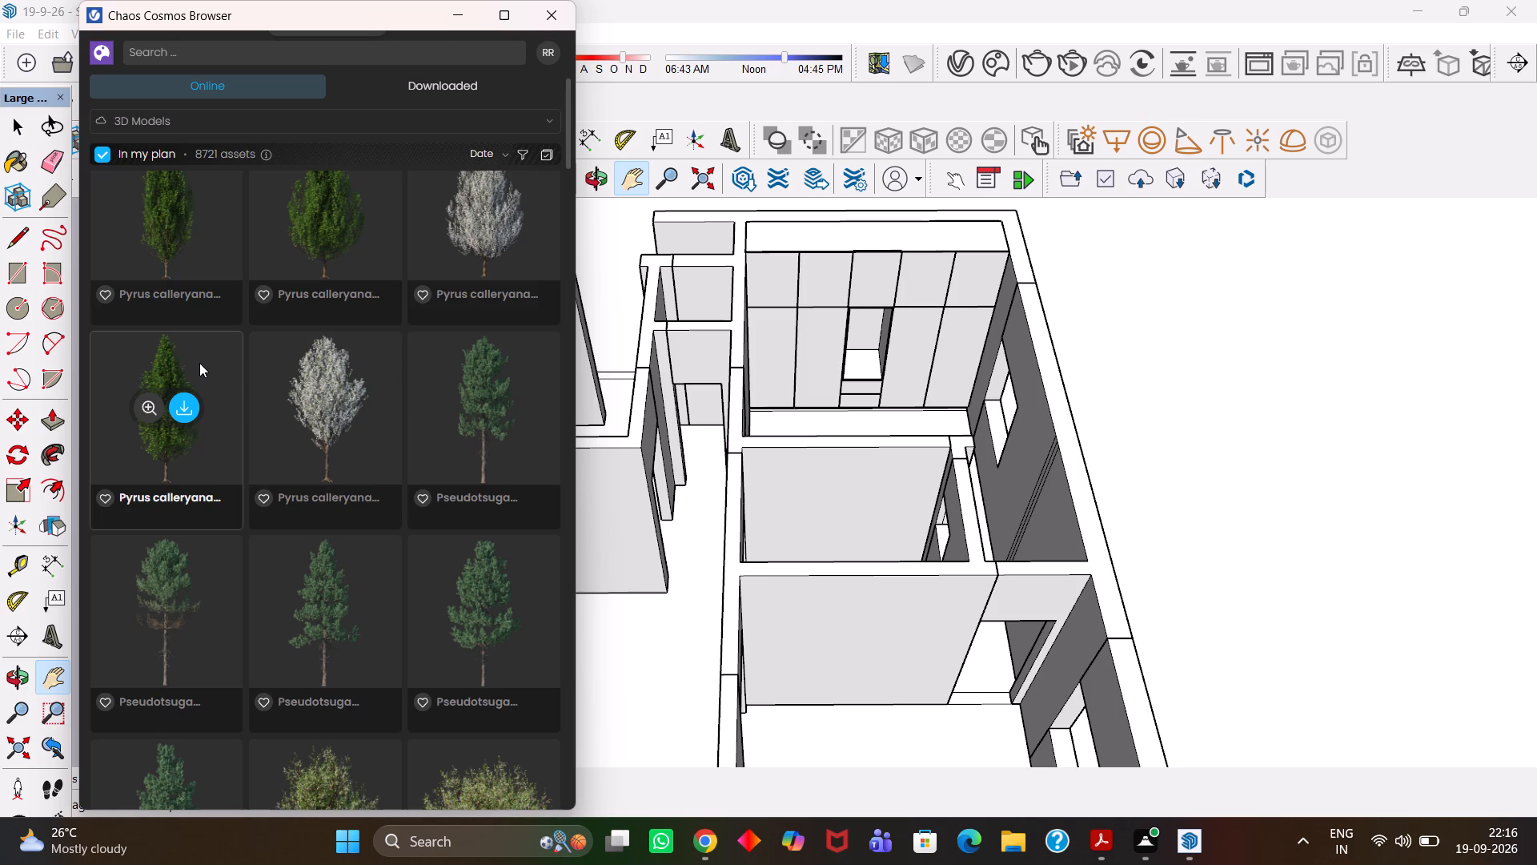
pyautogui.scroll(-1, 199, 366)
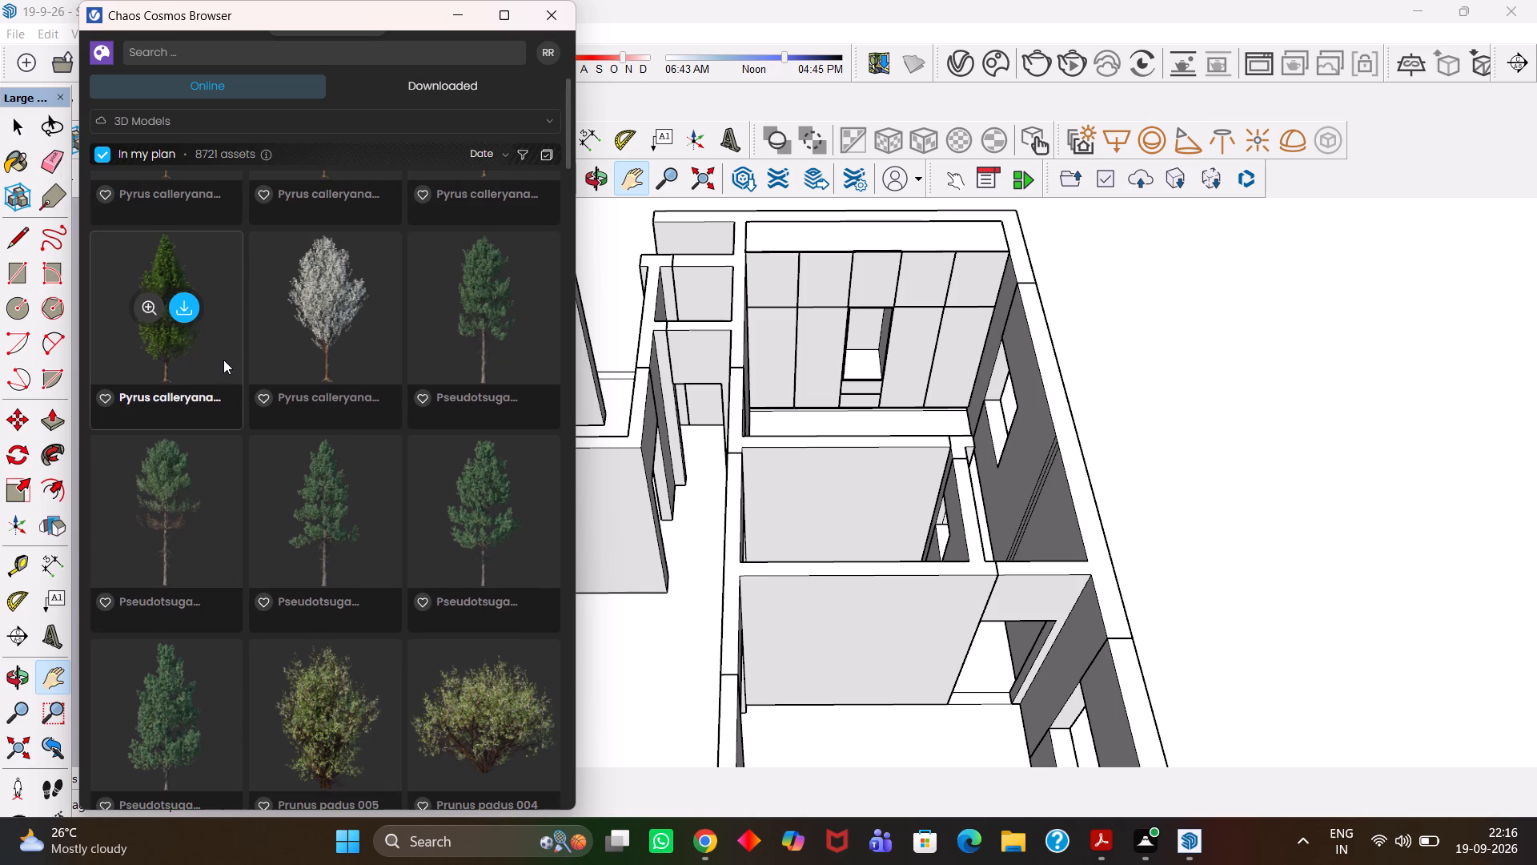
pyautogui.scroll(-6, 219, 362)
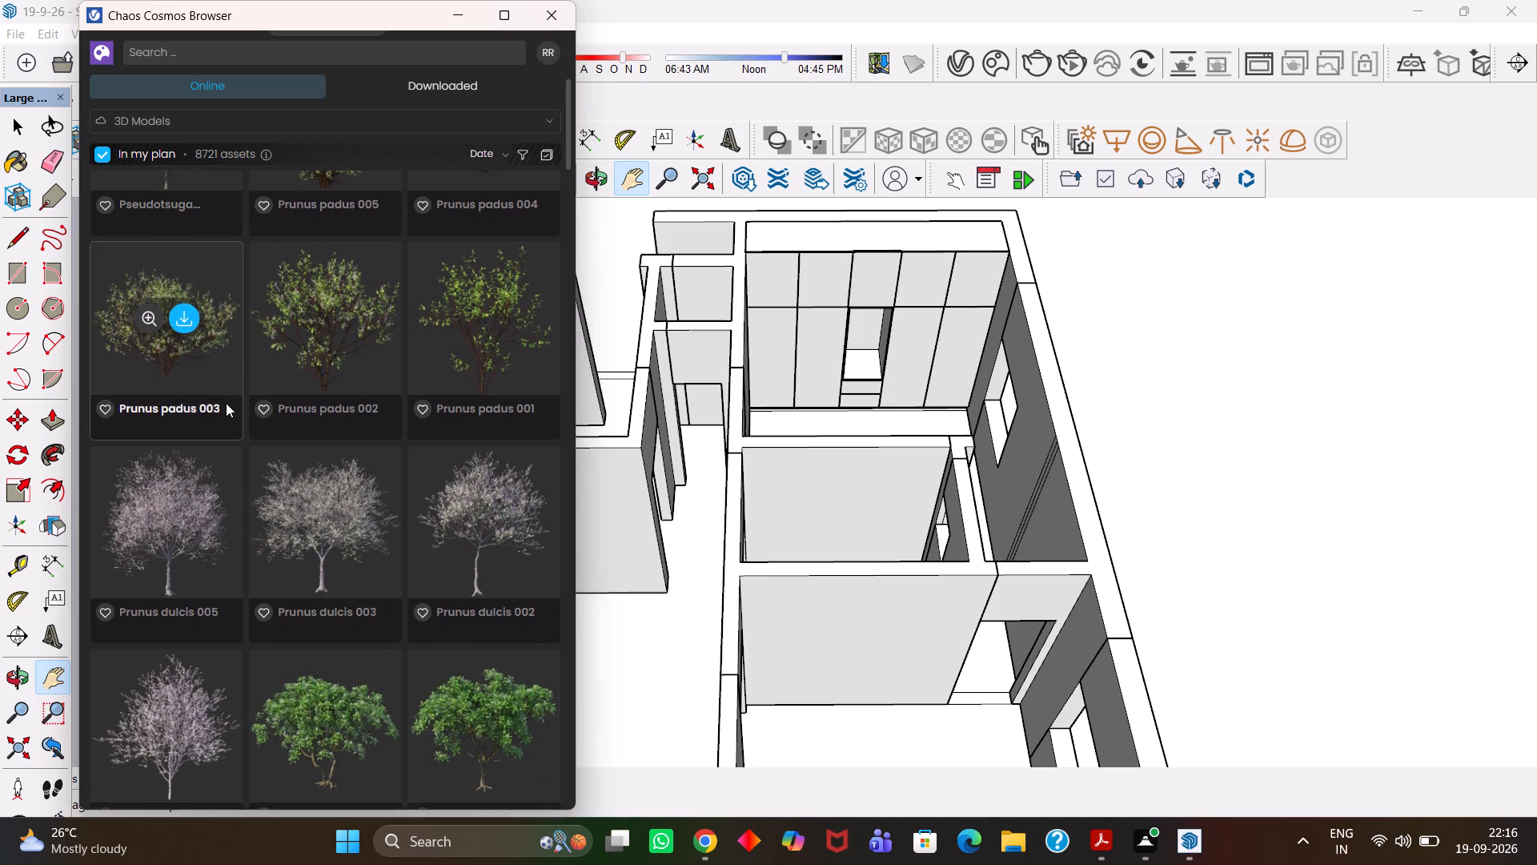
pyautogui.scroll(-1, 226, 403)
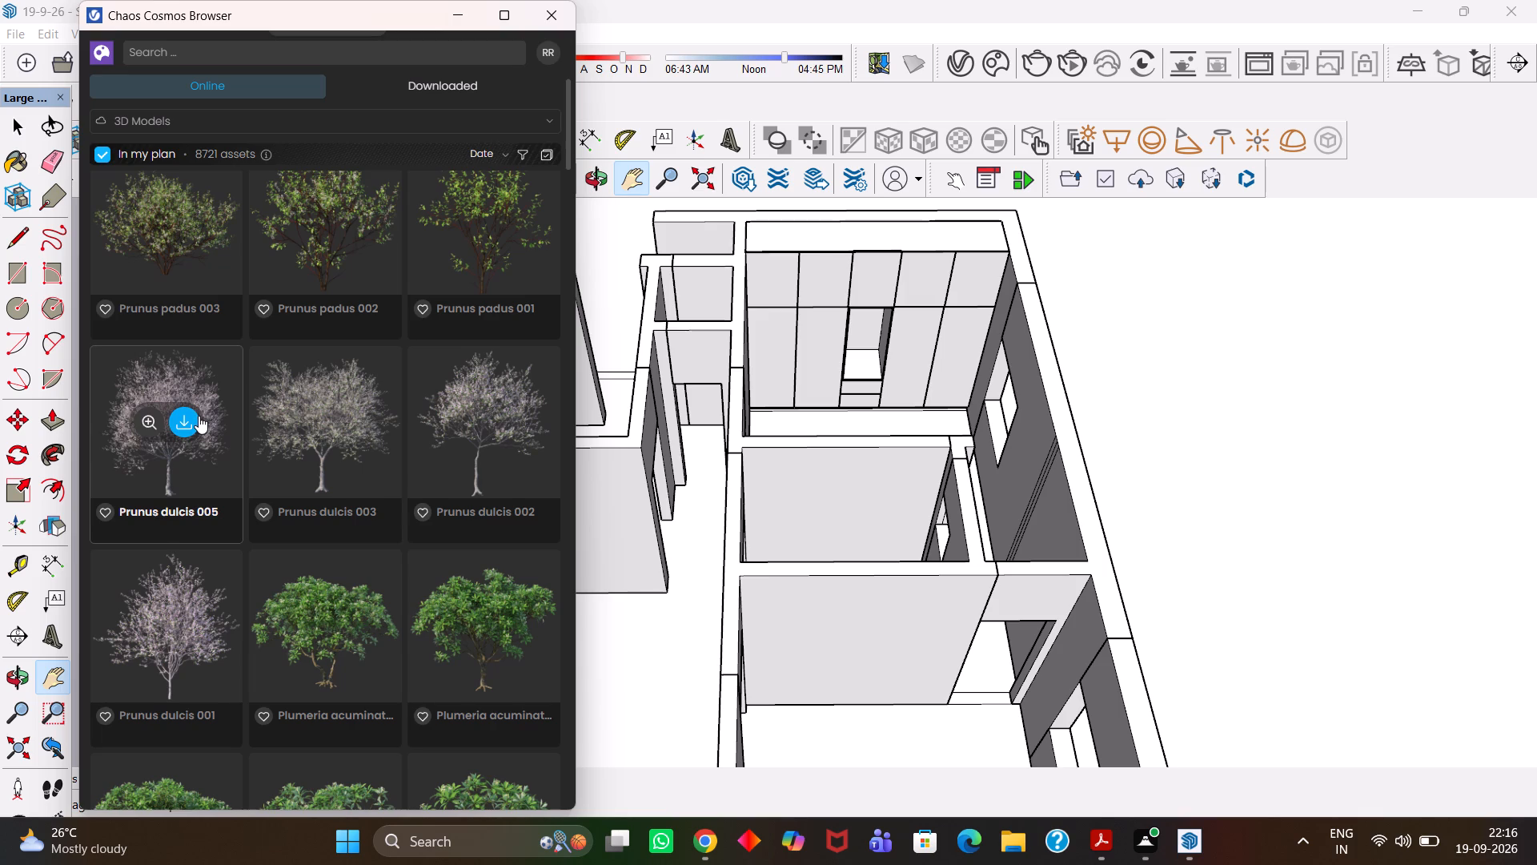
pyautogui.scroll(-1, 199, 416)
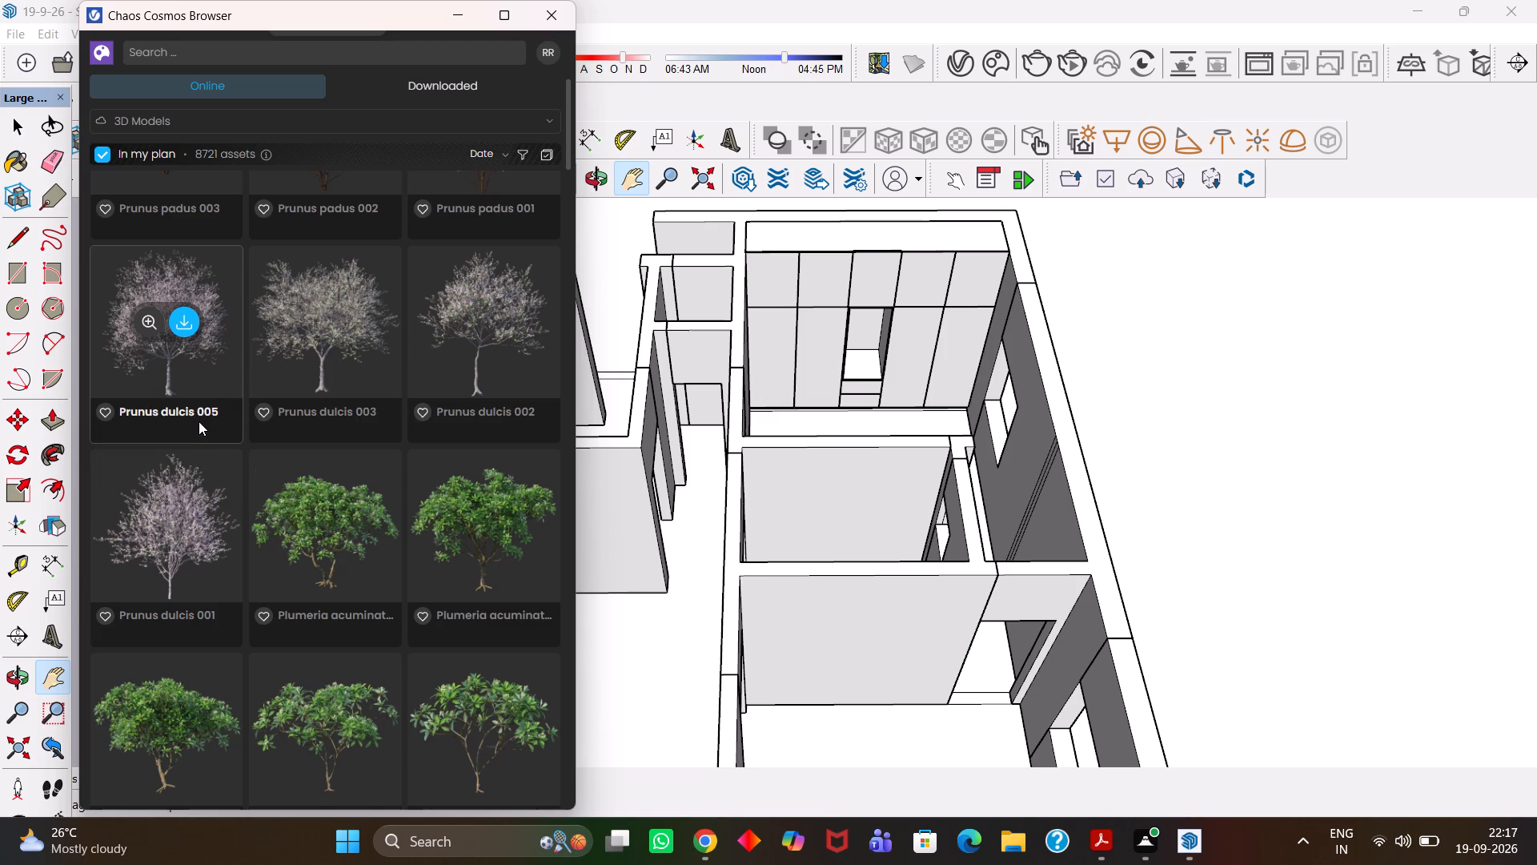
pyautogui.scroll(-1, 199, 421)
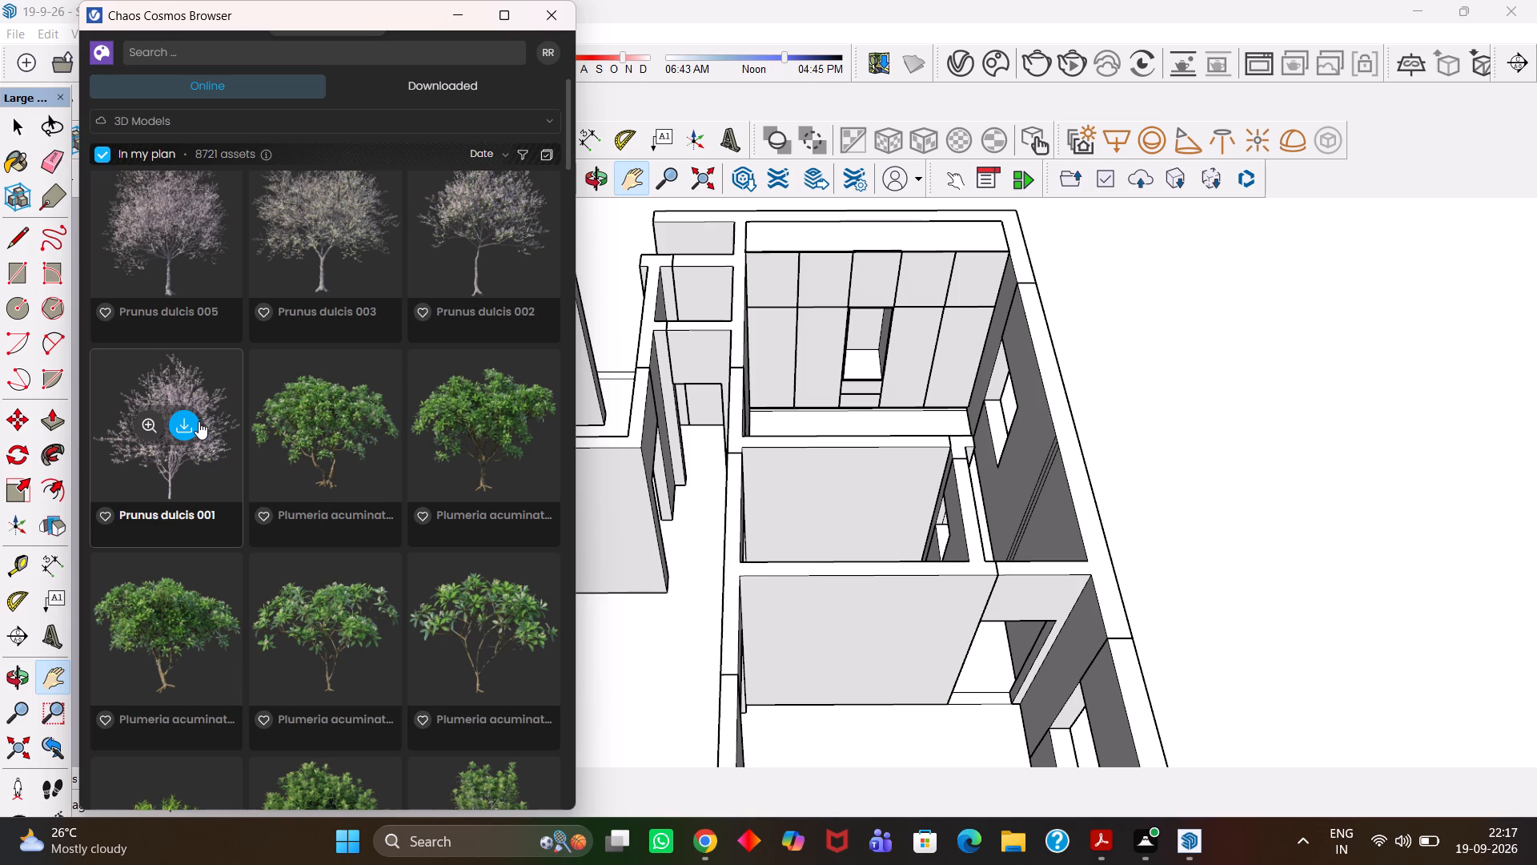
pyautogui.scroll(-1, 199, 422)
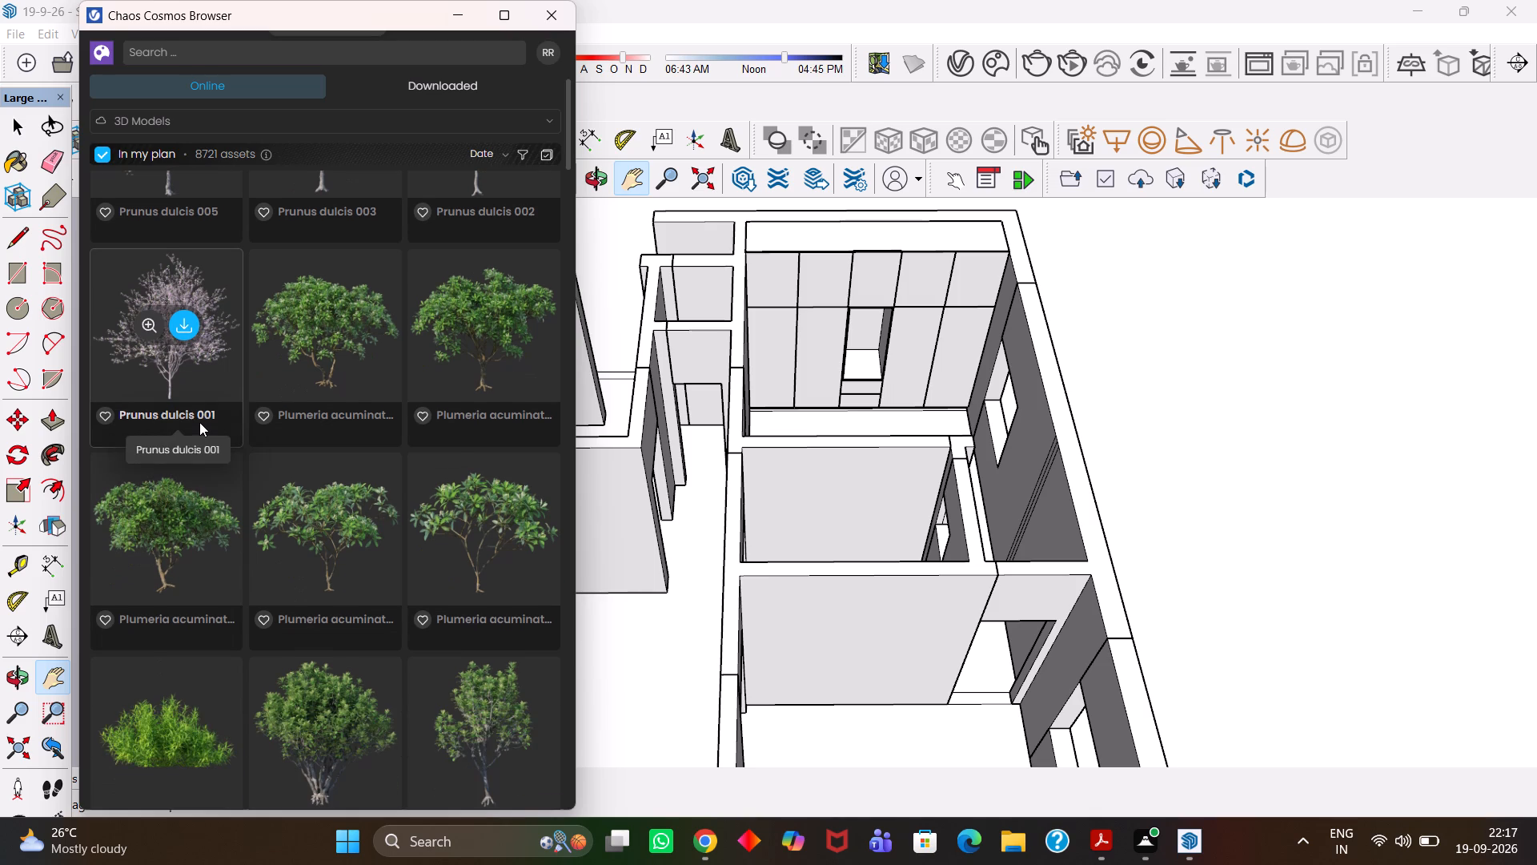
pyautogui.scroll(-5, 199, 422)
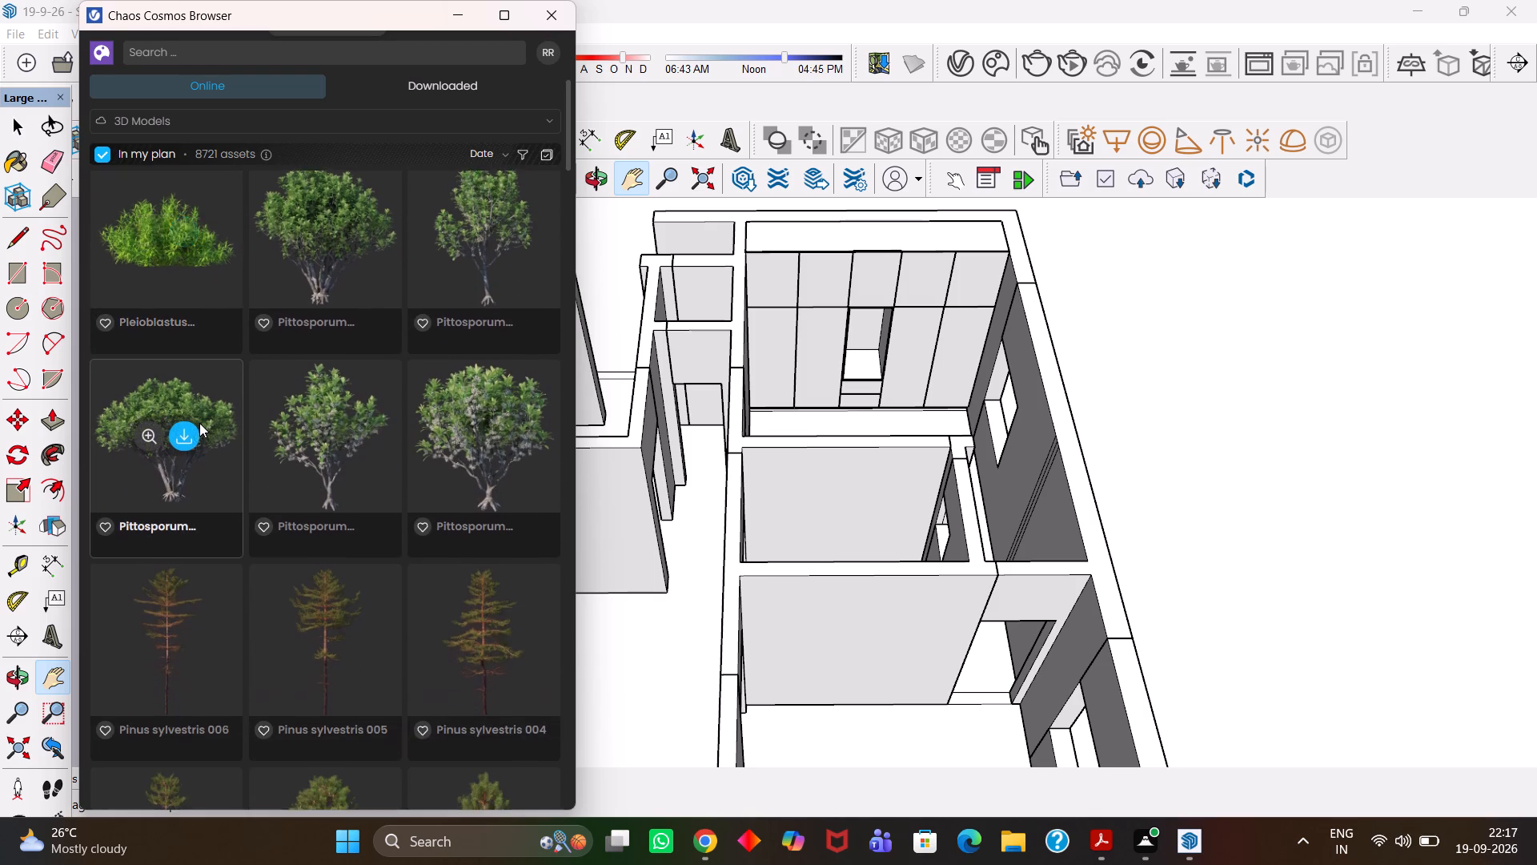
# Look through the pine and spruce trees in the online 3D models.
pyautogui.scroll(-5, 199, 423)
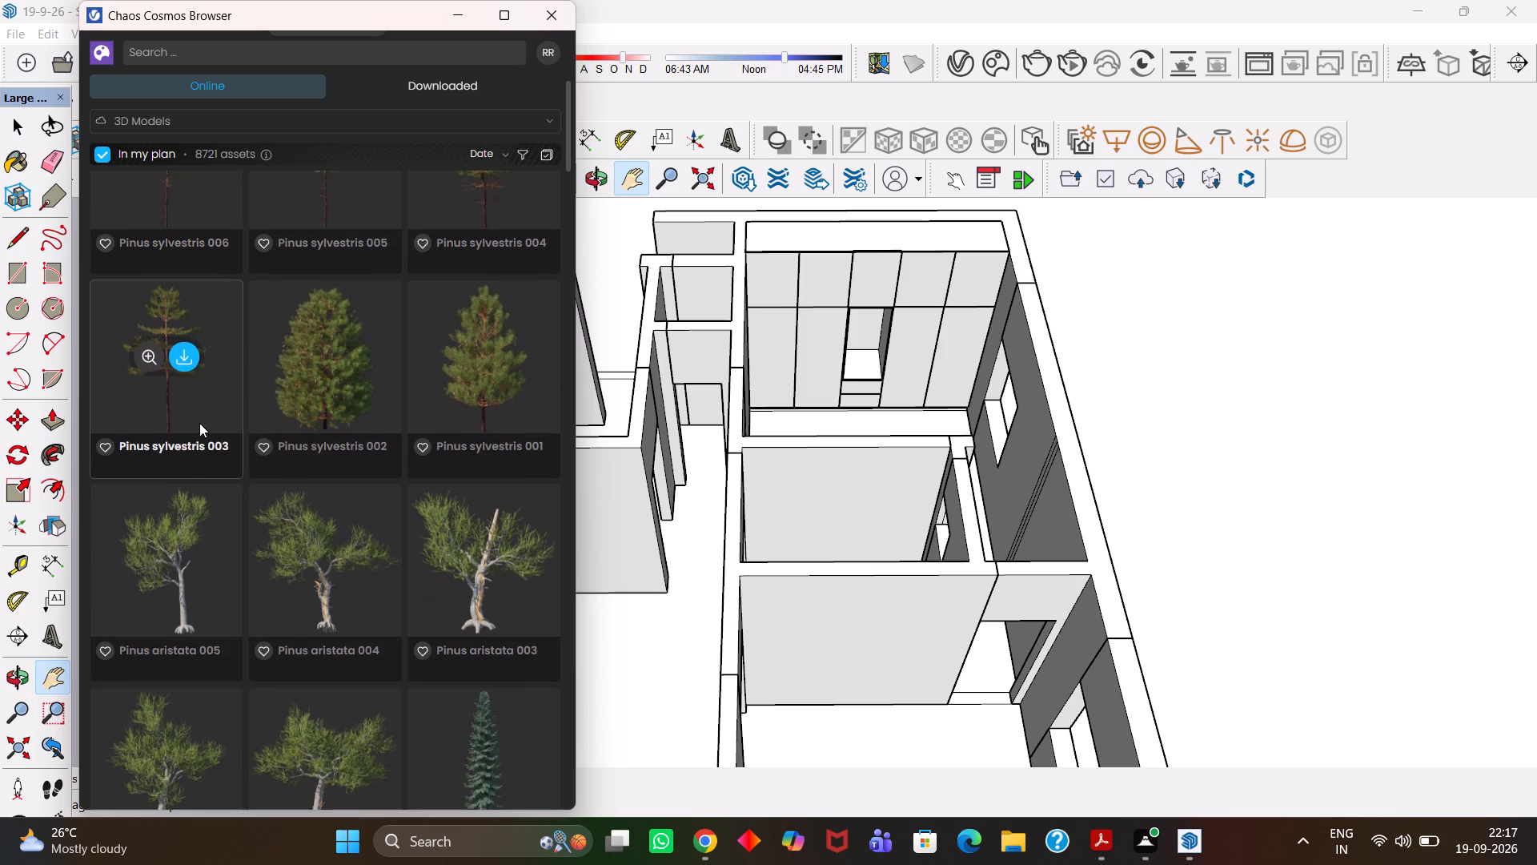
pyautogui.scroll(-1, 199, 423)
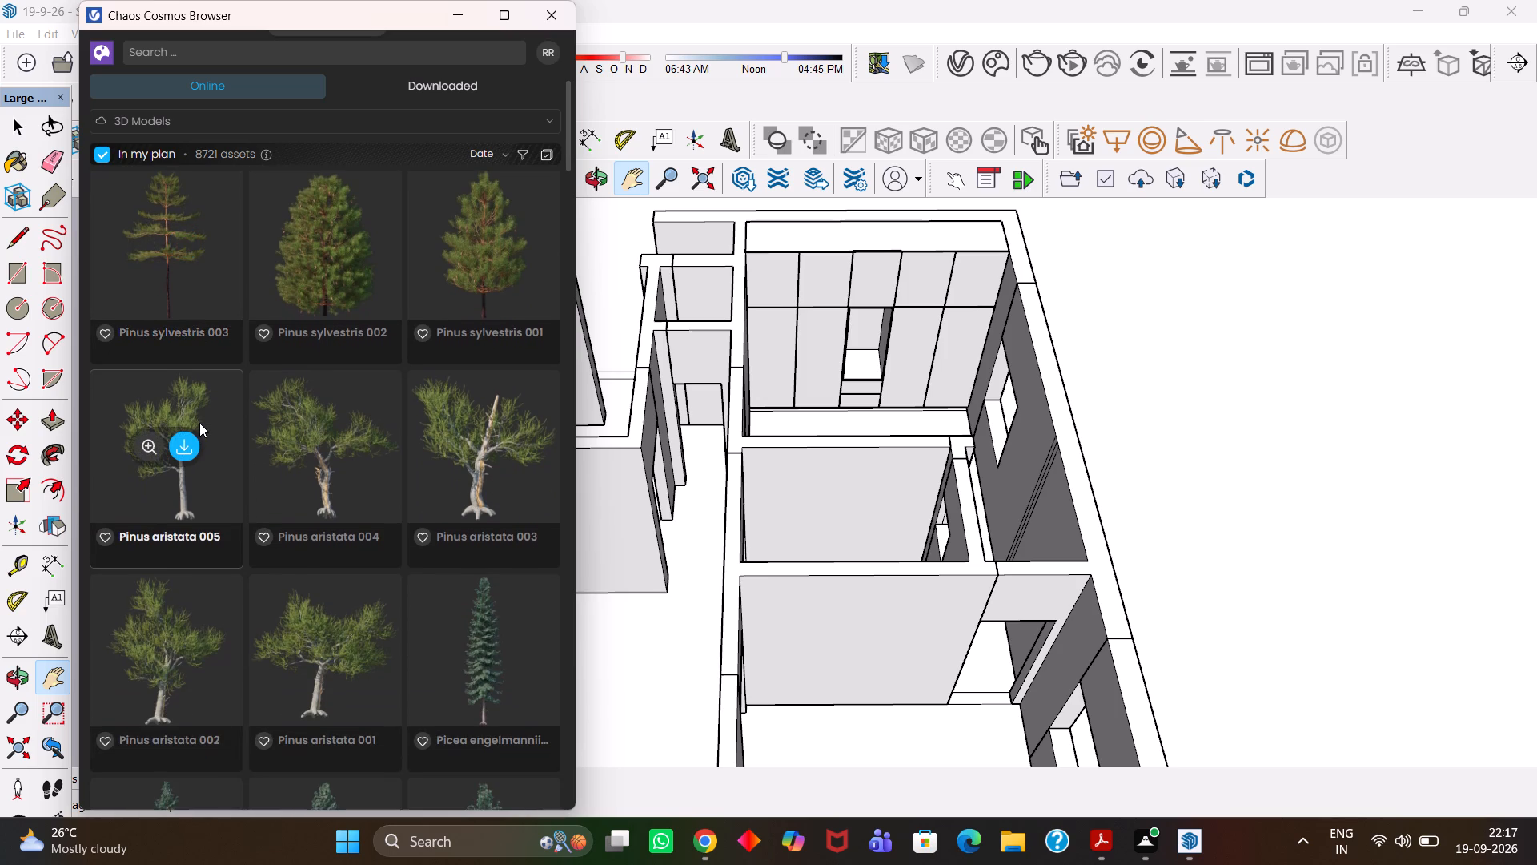
pyautogui.scroll(-2, 199, 423)
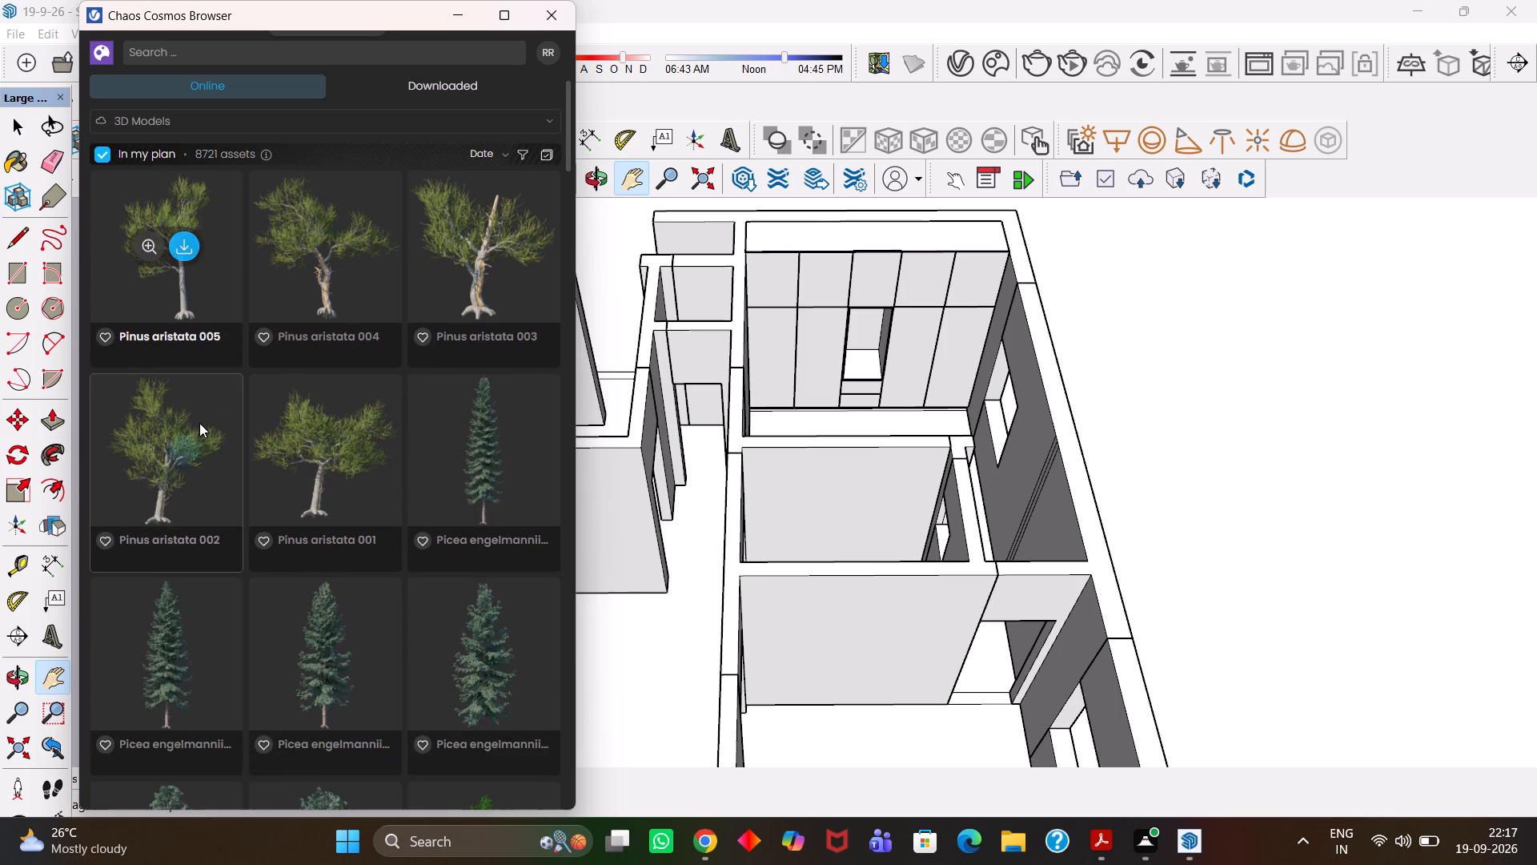
pyautogui.scroll(-1, 199, 423)
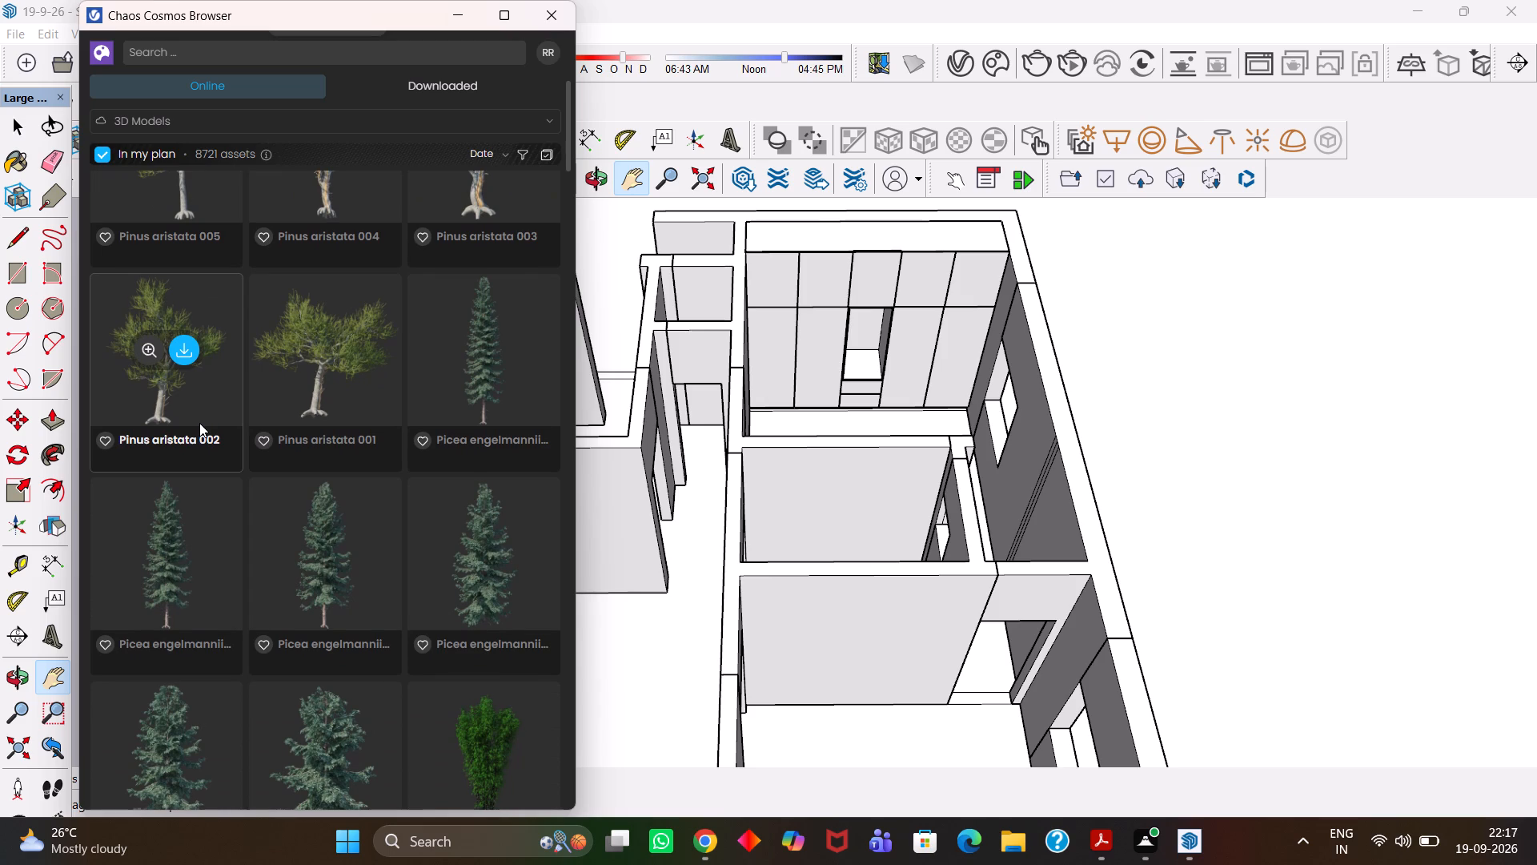
pyautogui.scroll(-1, 199, 423)
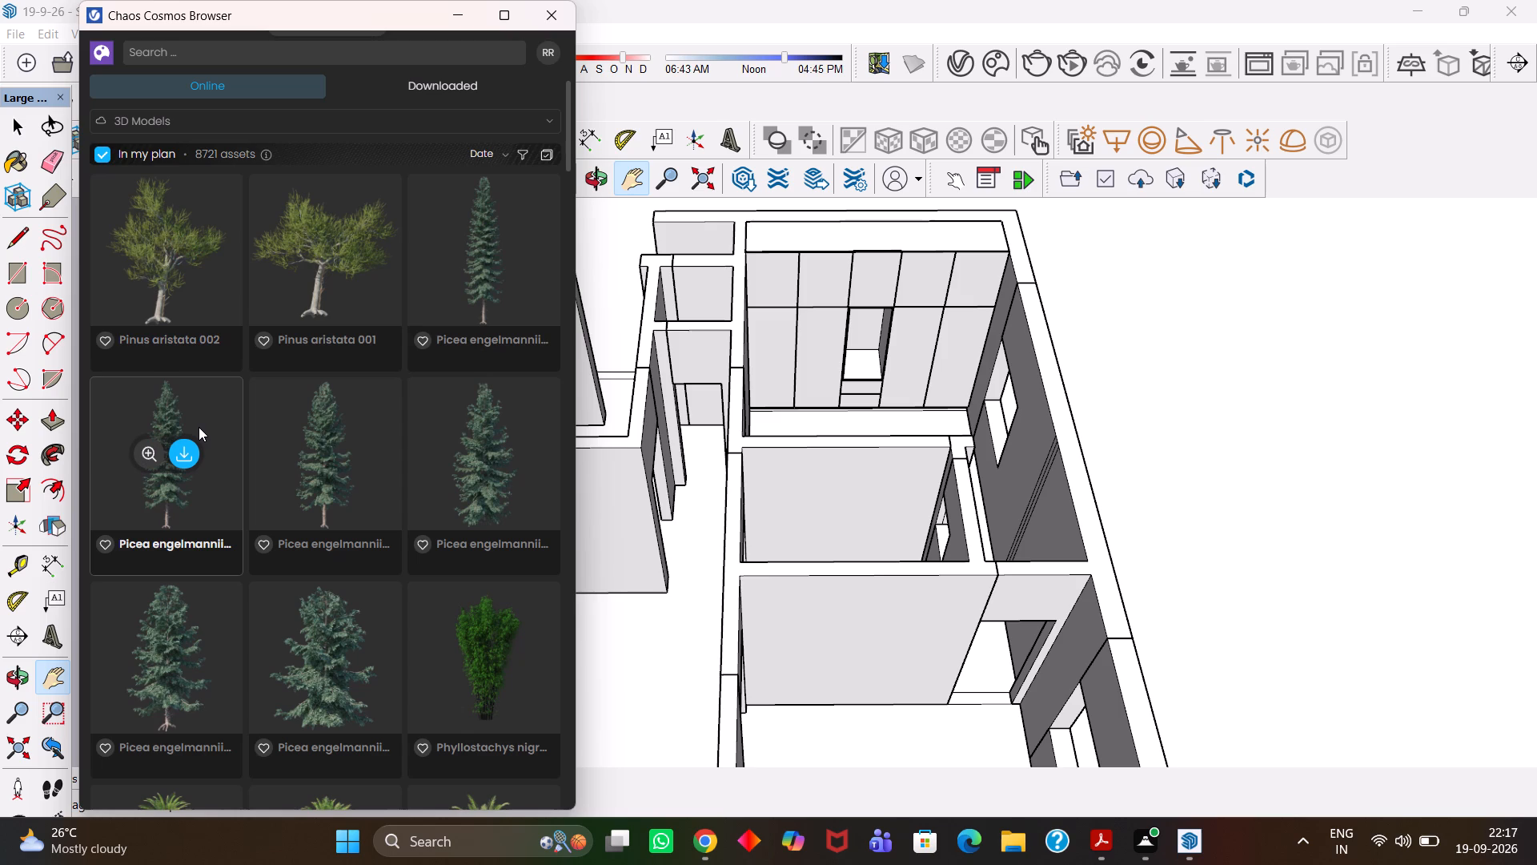
pyautogui.scroll(-1, 197, 431)
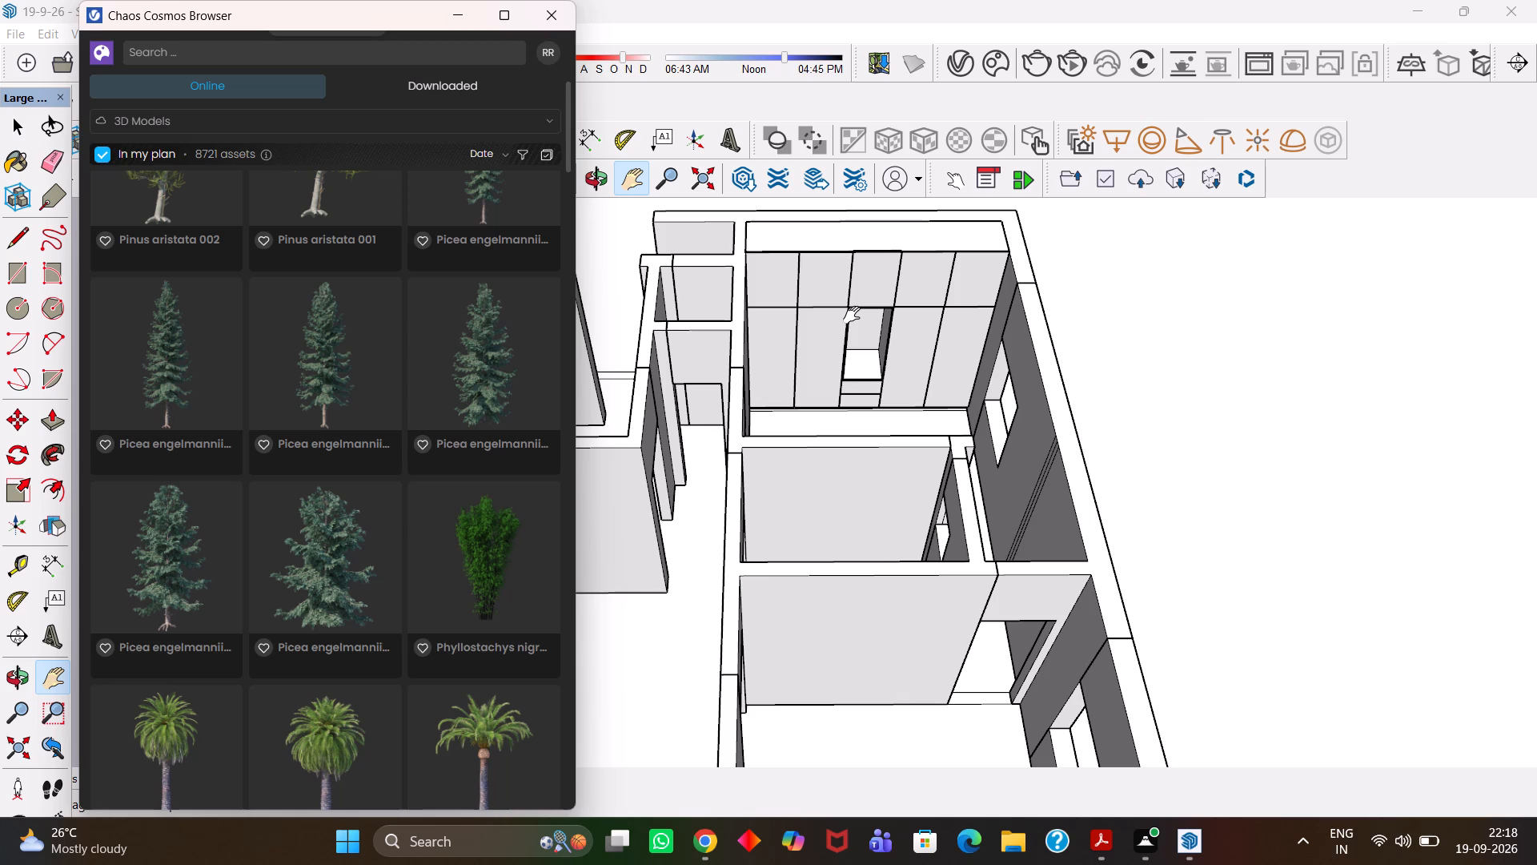
# Look through the tall palms, potted Pennisetum plants and ornamental grasses in the online 3D models.
pyautogui.scroll(-2, 852, 315)
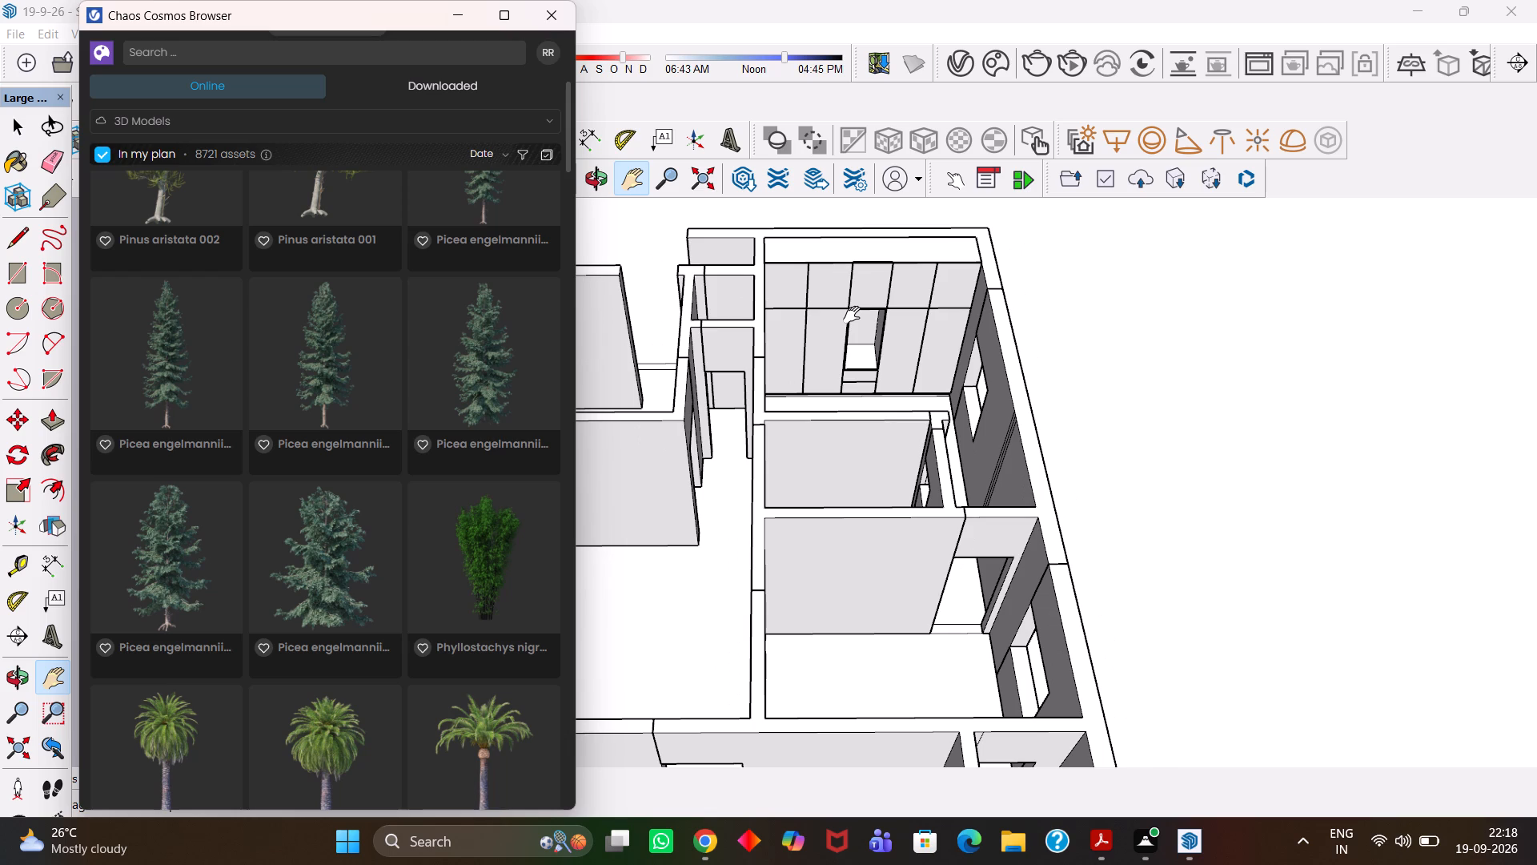
pyautogui.scroll(-1, 852, 315)
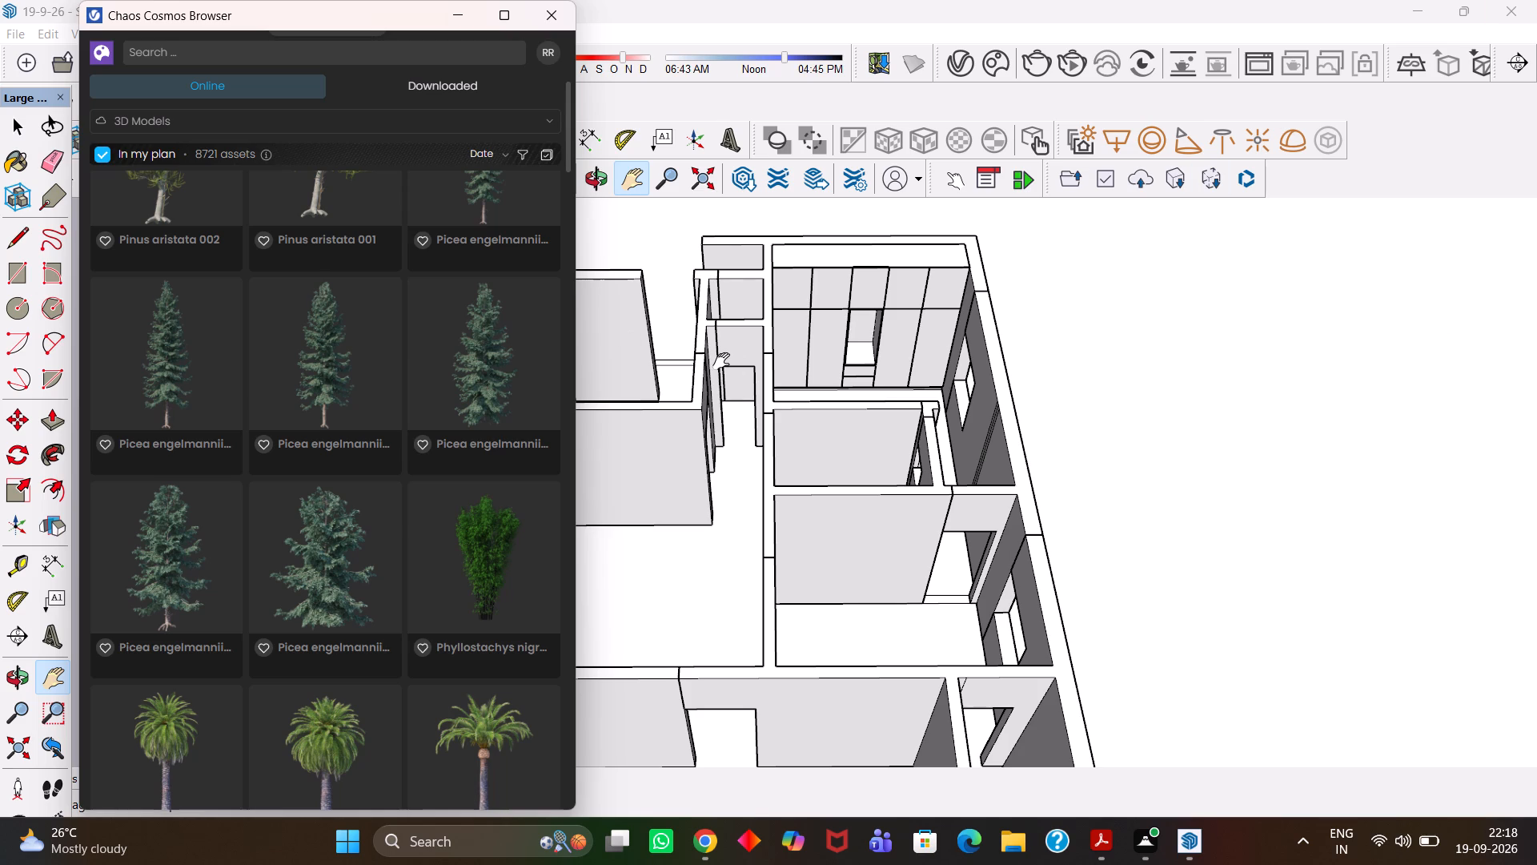
pyautogui.scroll(-6, 248, 381)
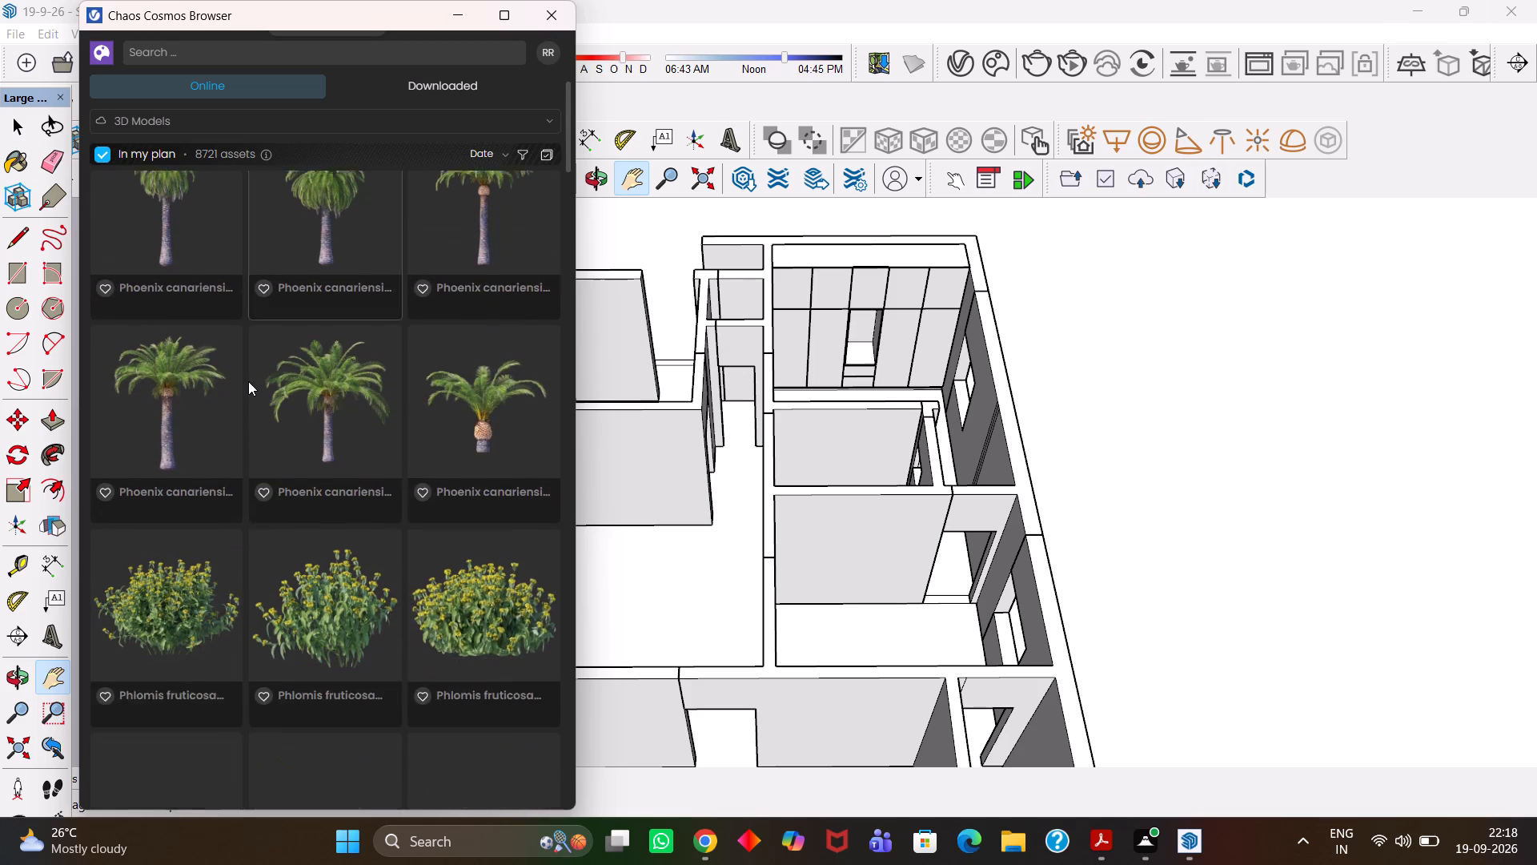
pyautogui.scroll(-6, 249, 382)
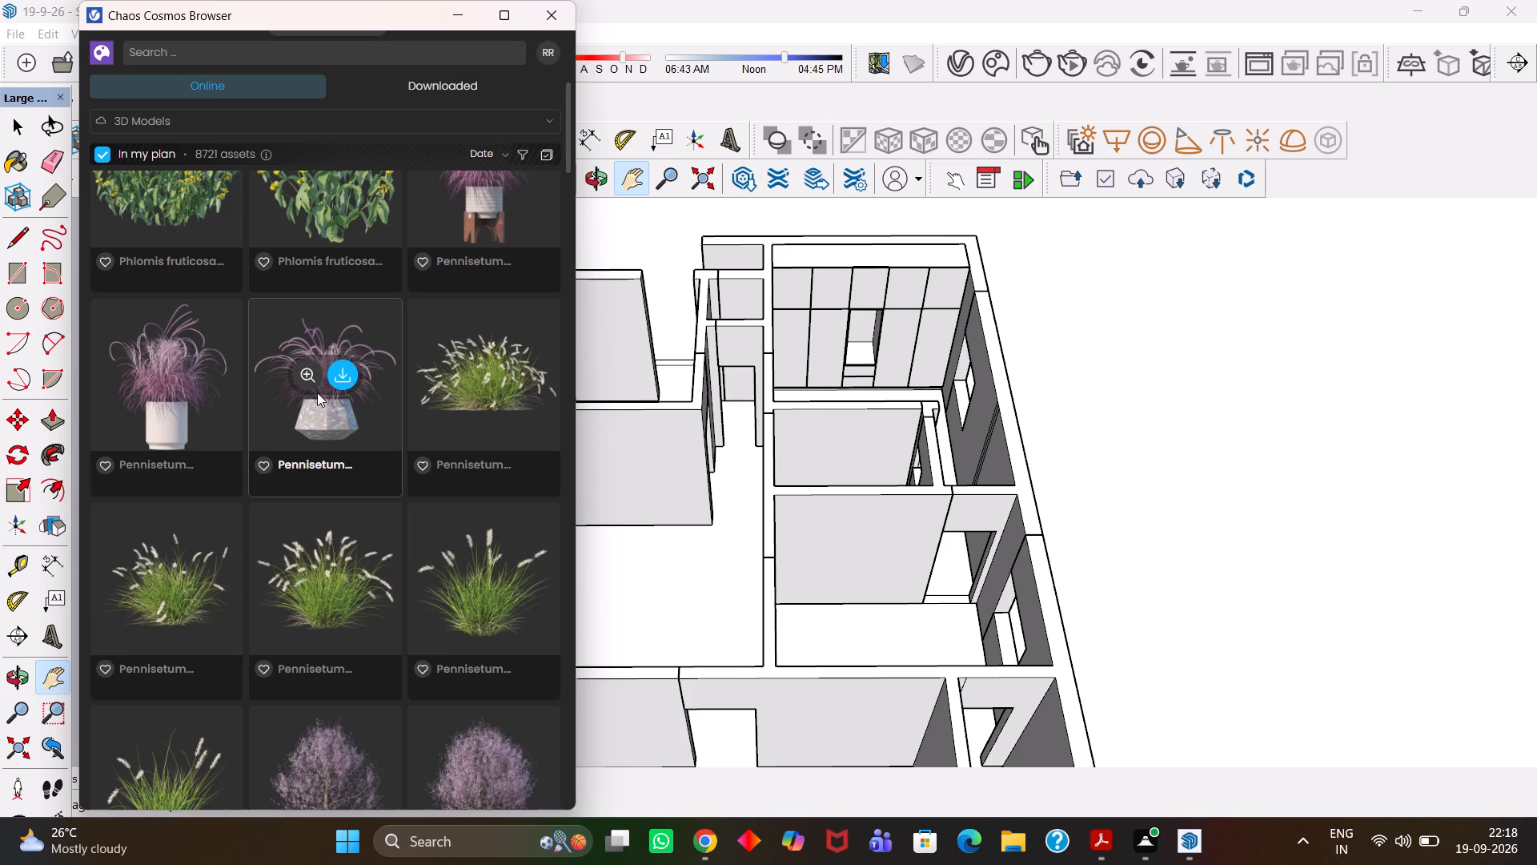
pyautogui.scroll(-1, 317, 392)
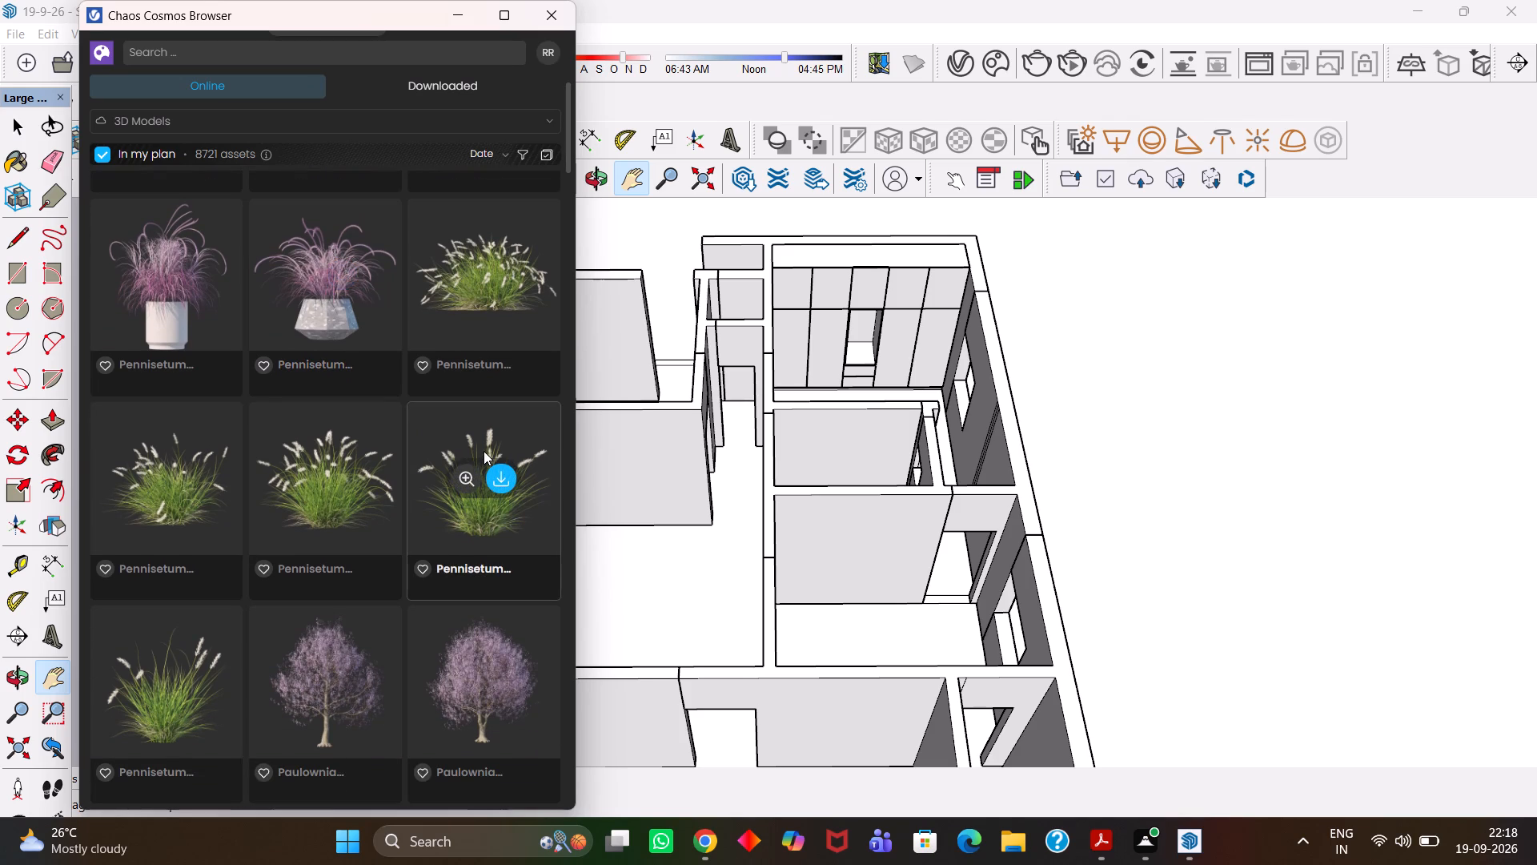
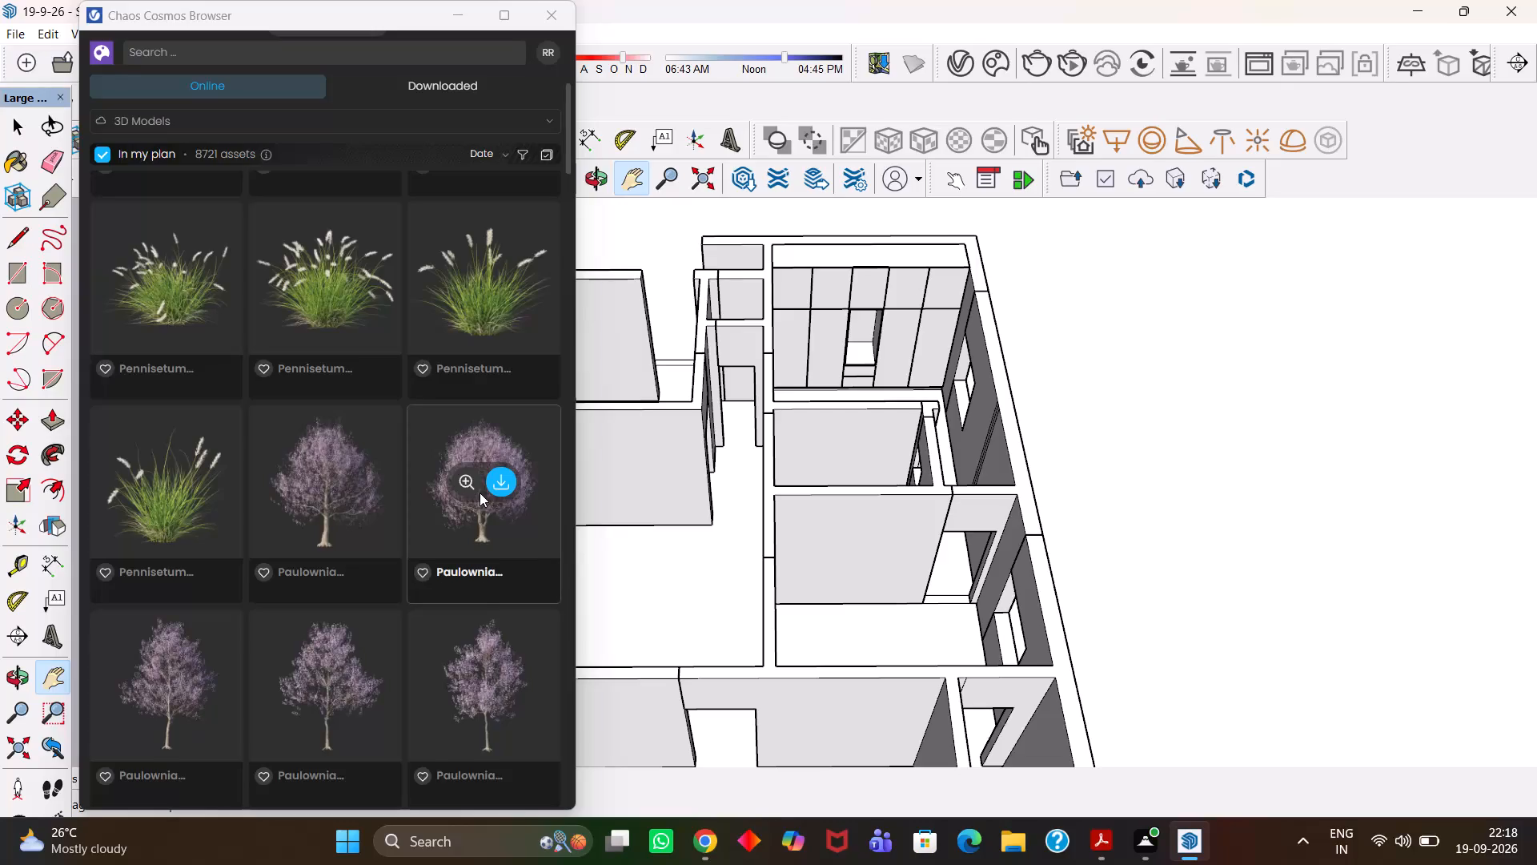
# Look through the Paulownia trees, Orlaya flowers, Nypa palms and Notholithocarpus trees in the online 3D models.
pyautogui.scroll(-2, 480, 493)
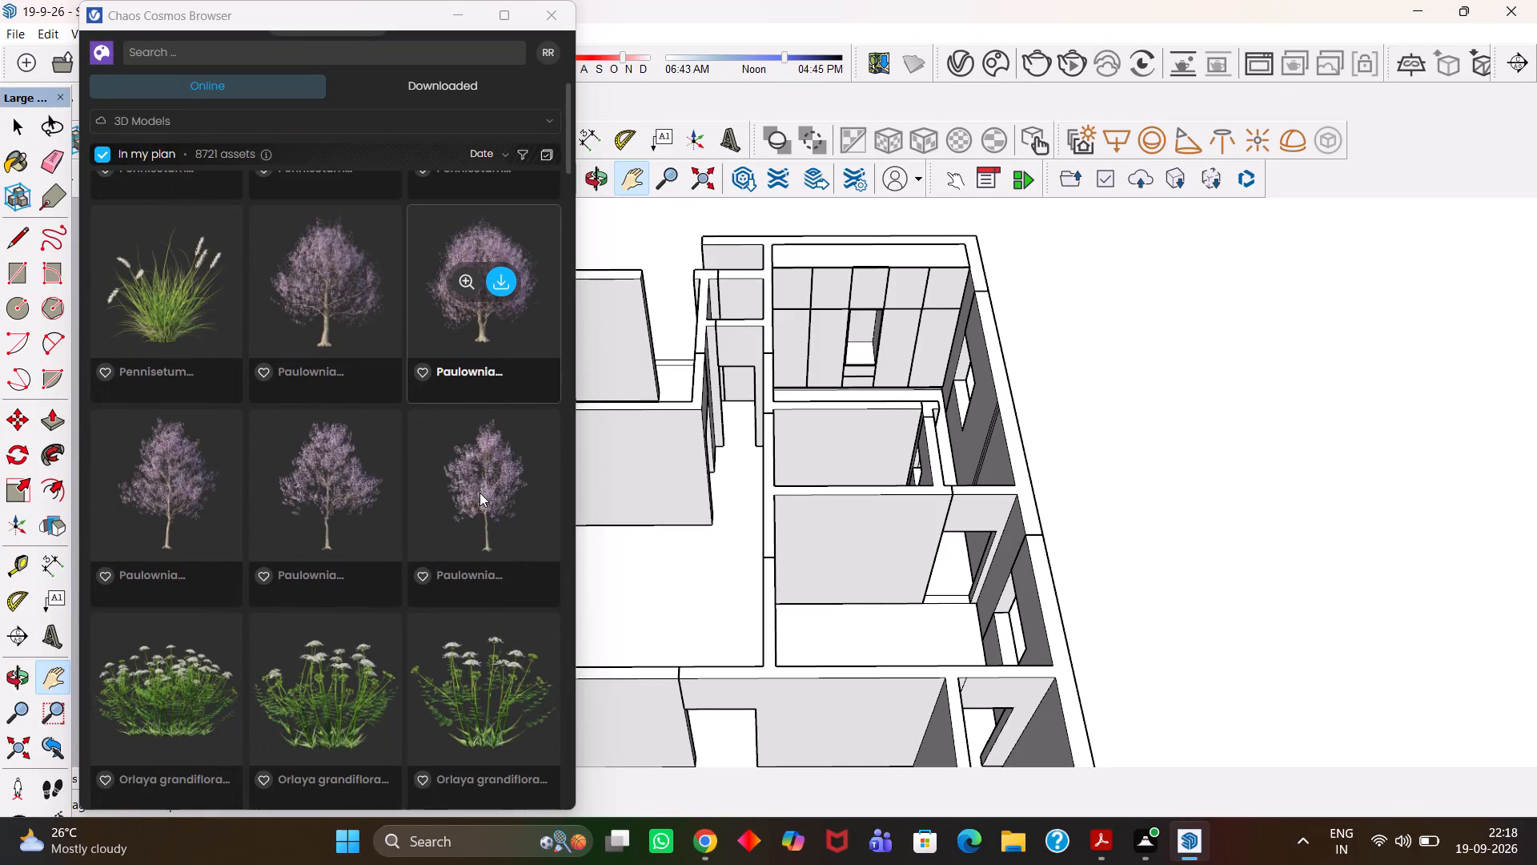
pyautogui.scroll(-1, 480, 493)
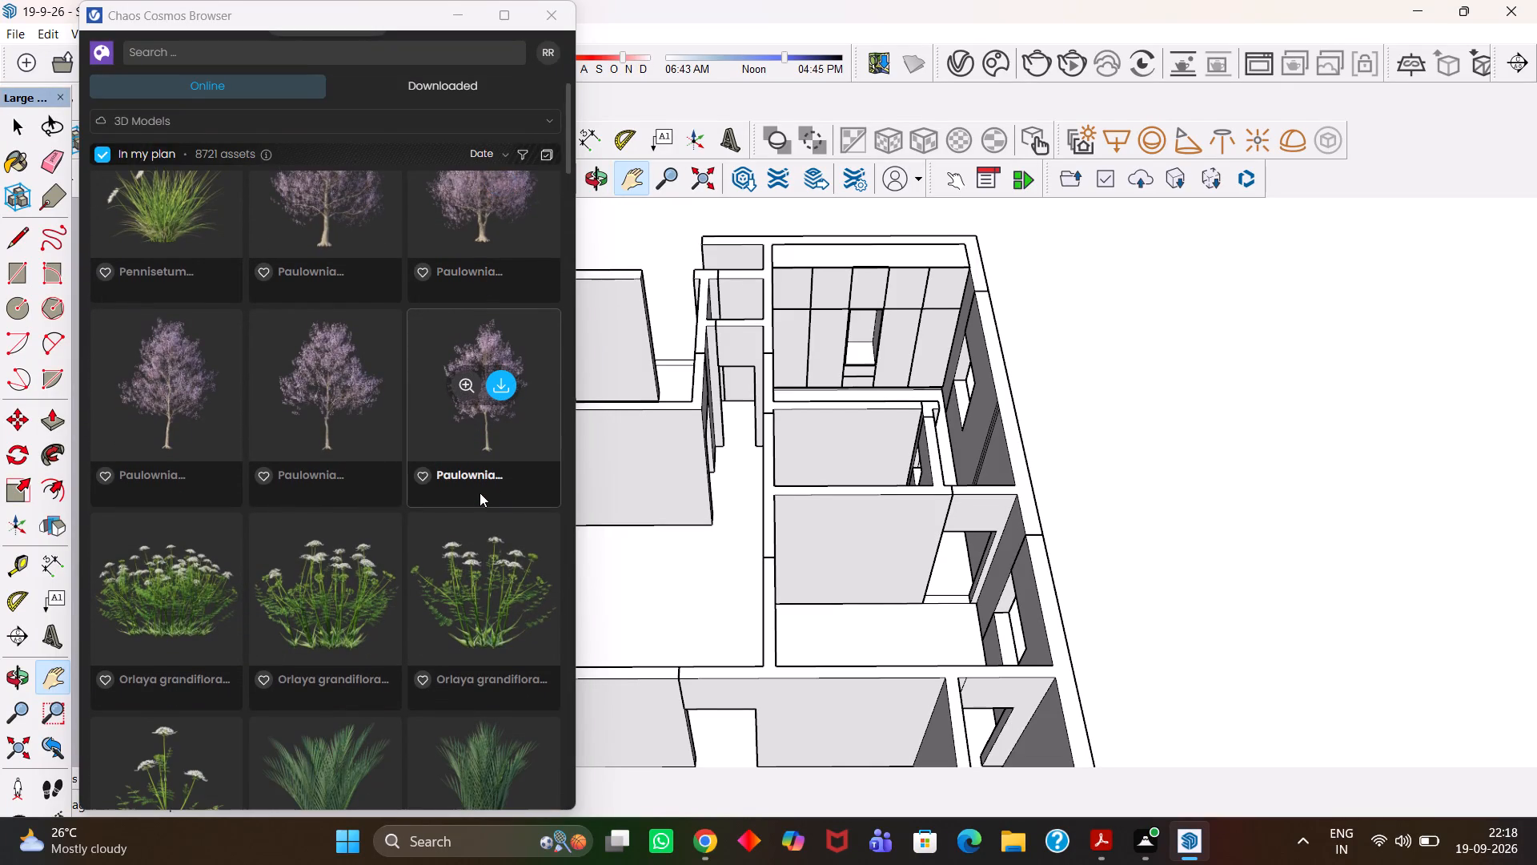
pyautogui.scroll(-1, 480, 493)
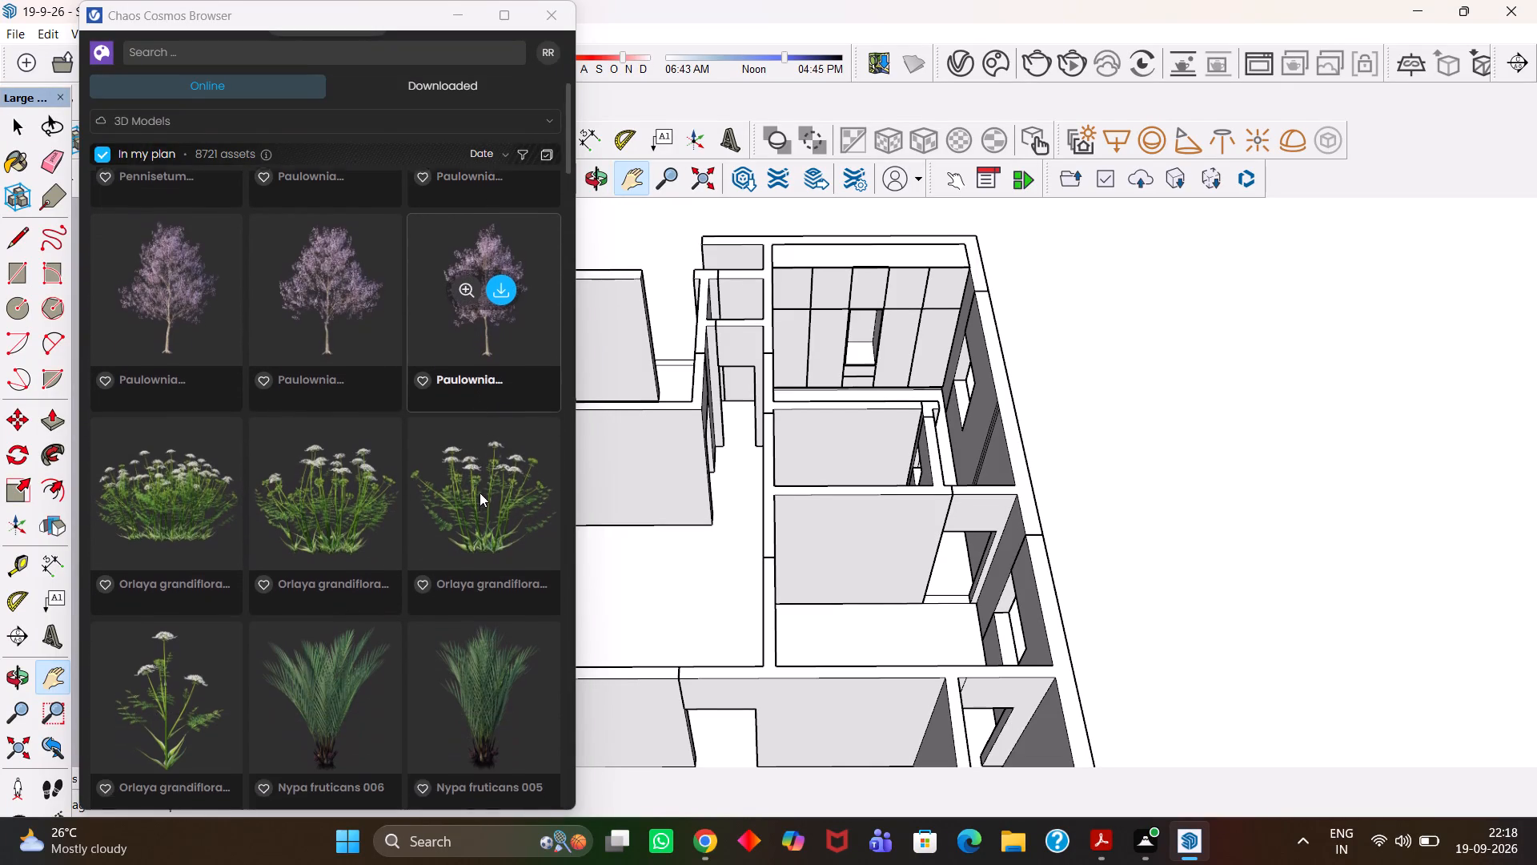
pyautogui.scroll(-3, 480, 493)
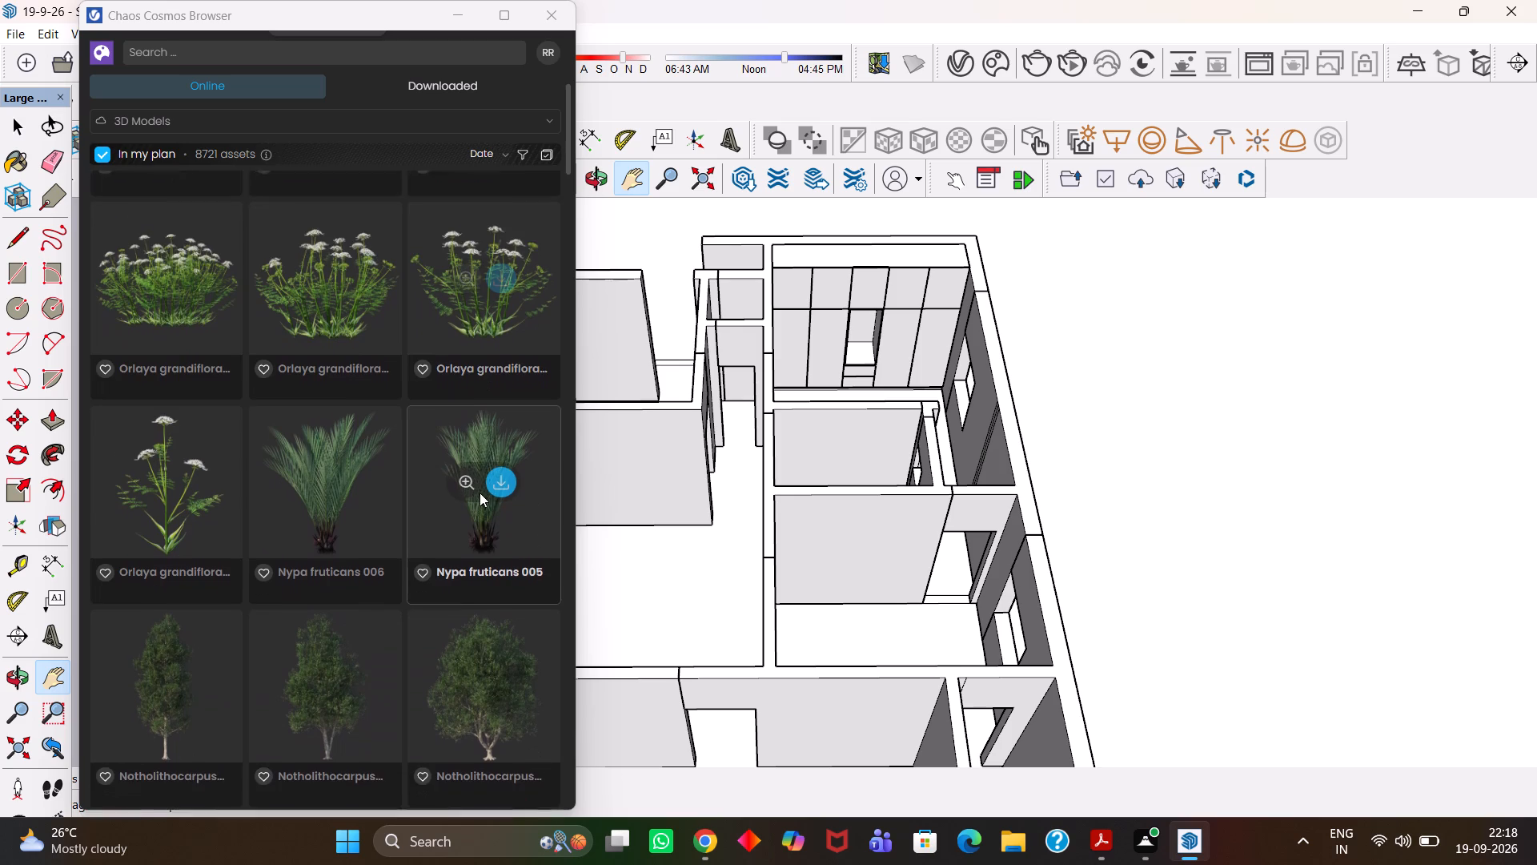
pyautogui.scroll(-1, 480, 493)
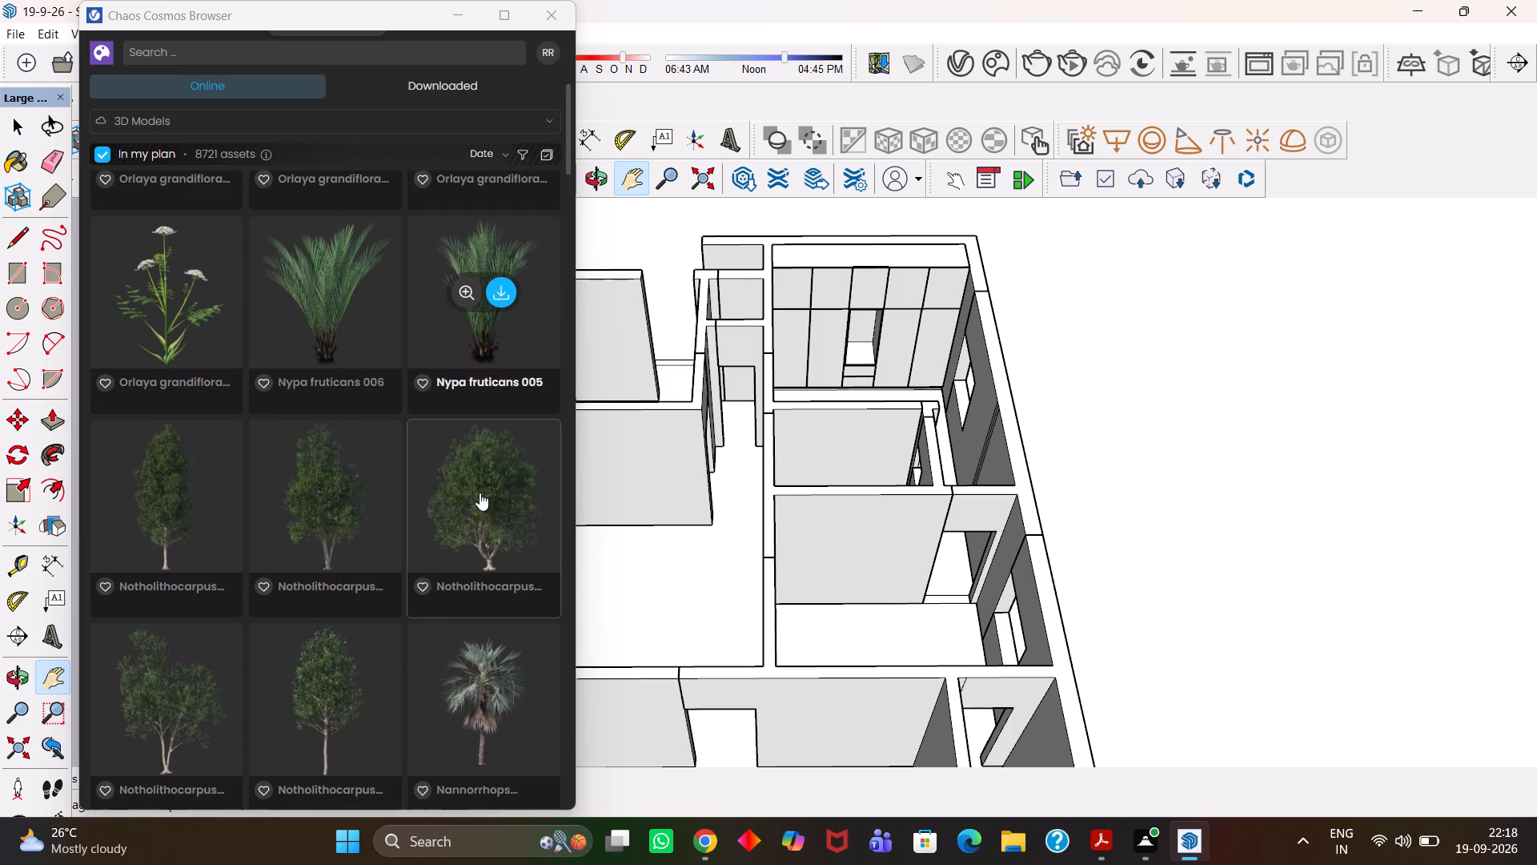
pyautogui.scroll(-1, 480, 493)
# Look through the Nannorrhops palms and Muhlenbergia grasses in the online 3D models.
pyautogui.scroll(-2, 480, 493)
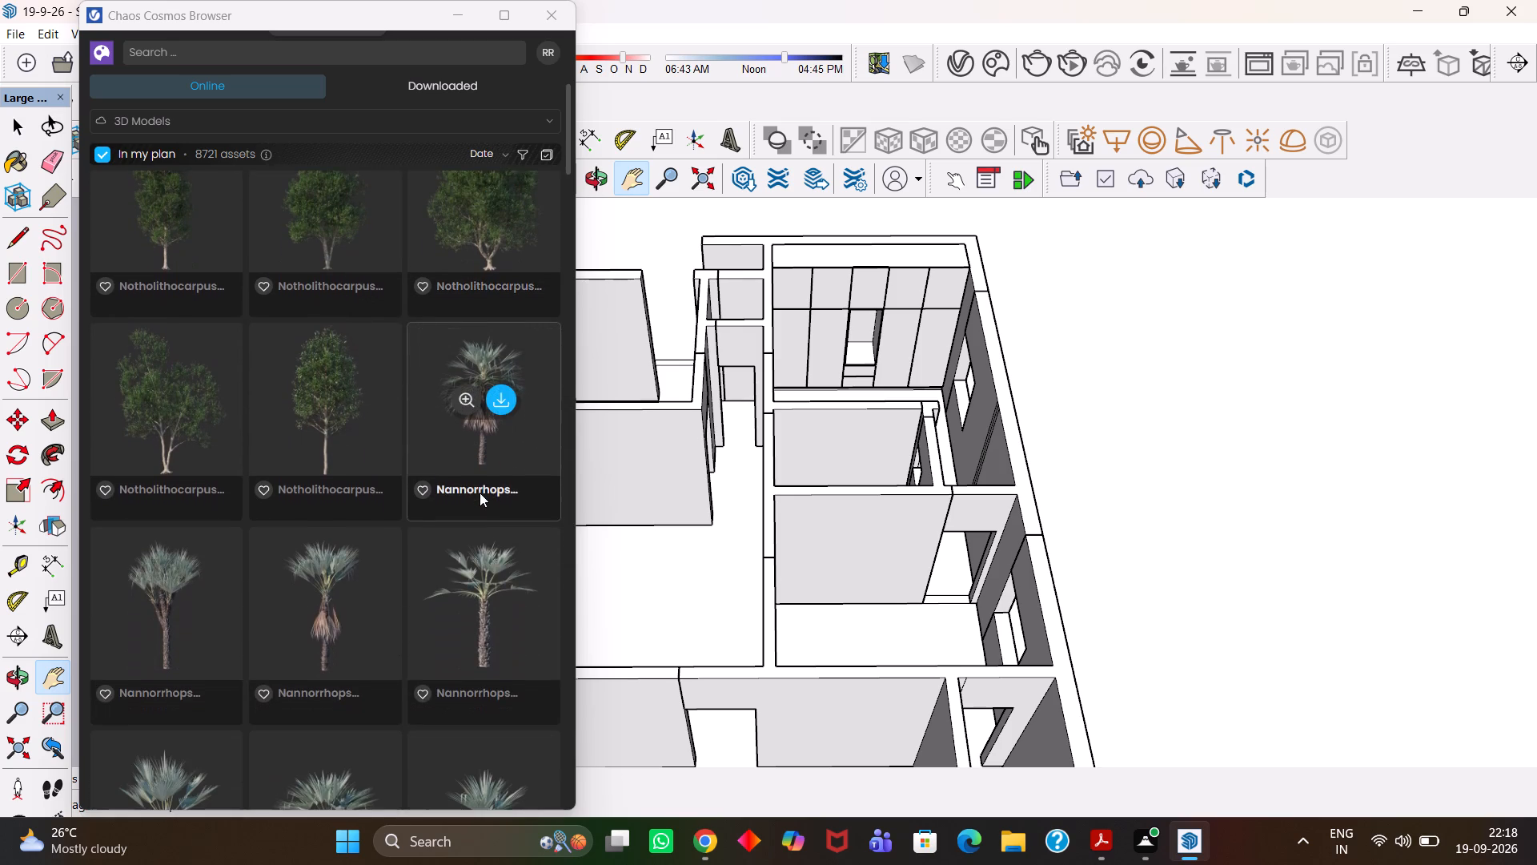
pyautogui.scroll(-2, 480, 493)
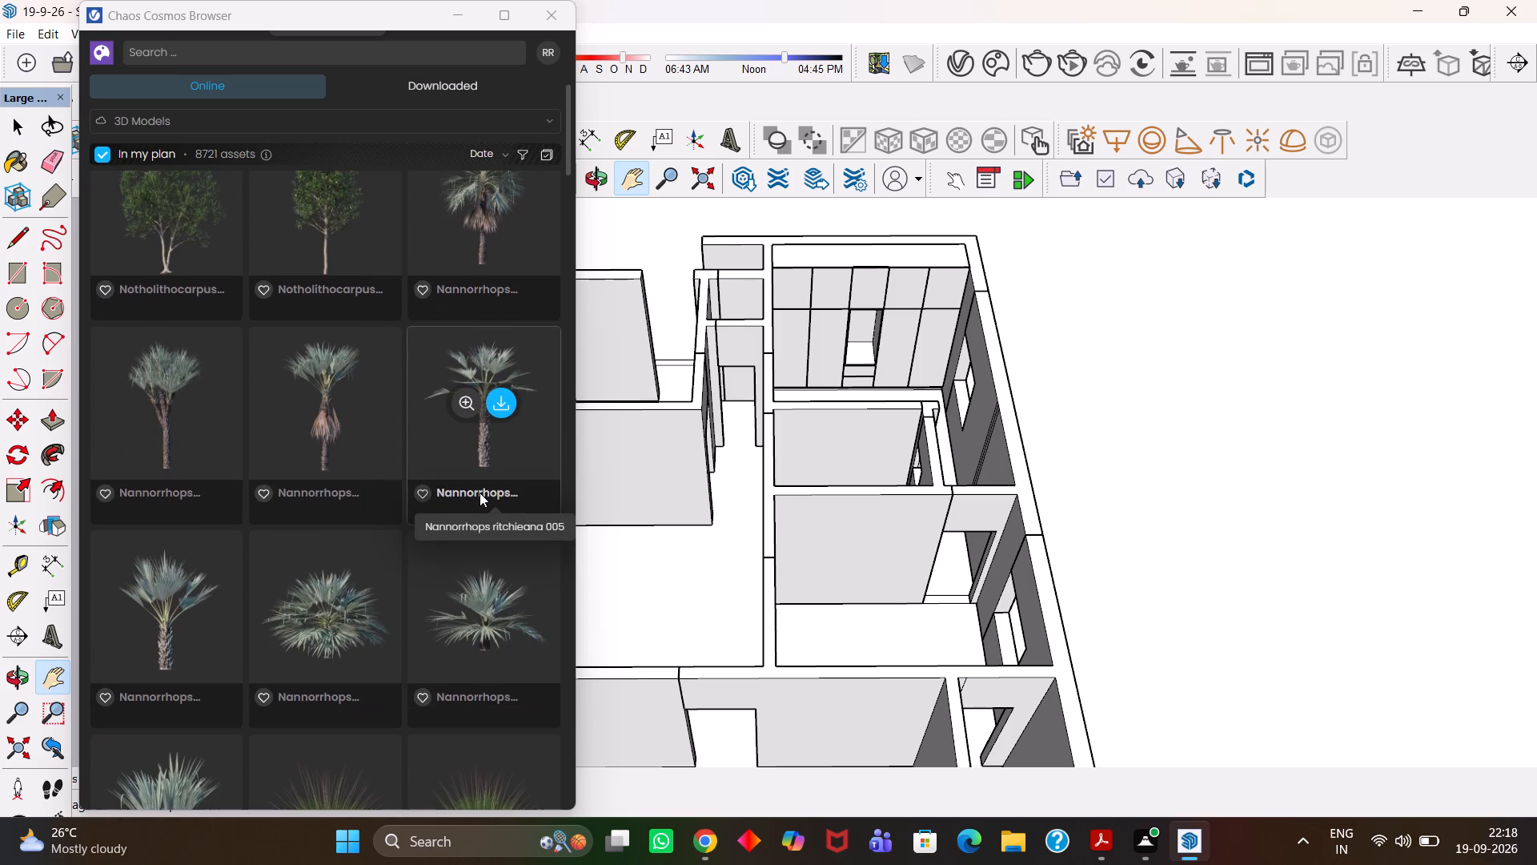
pyautogui.scroll(-2, 480, 493)
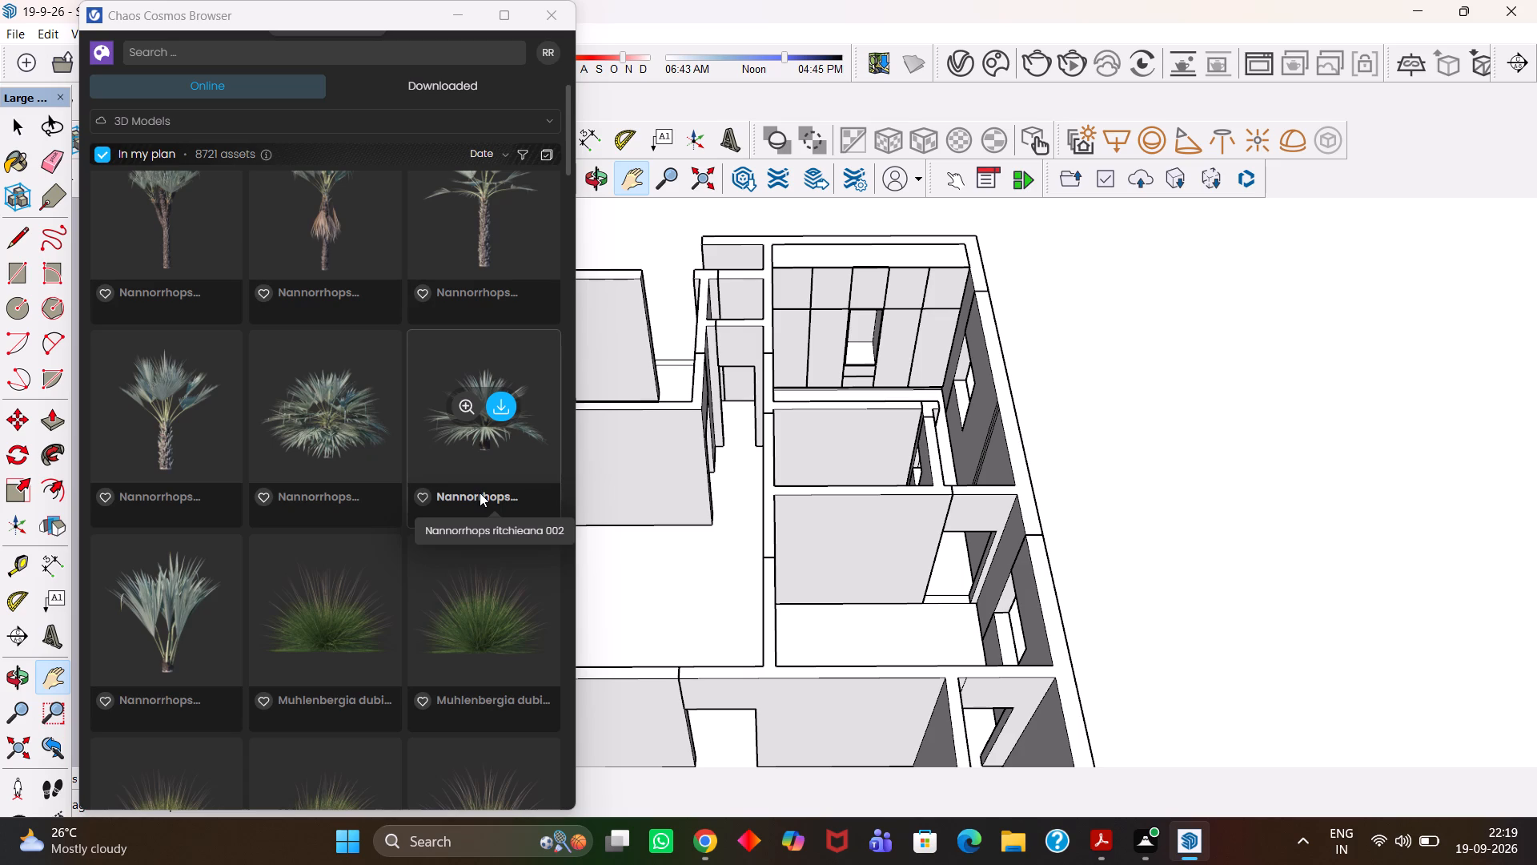
pyautogui.scroll(-3, 480, 493)
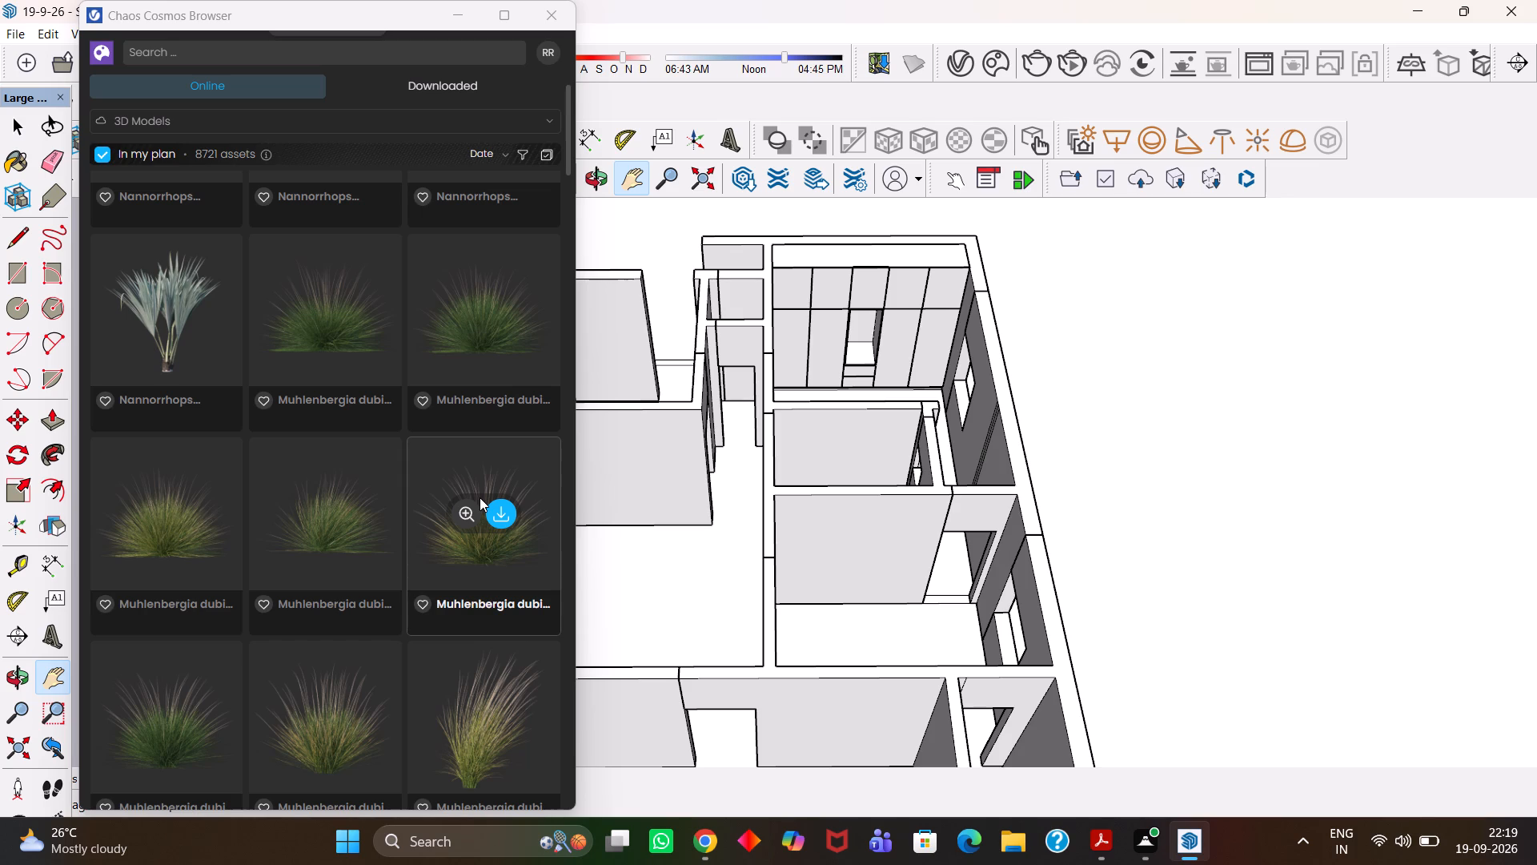
pyautogui.scroll(-2, 480, 497)
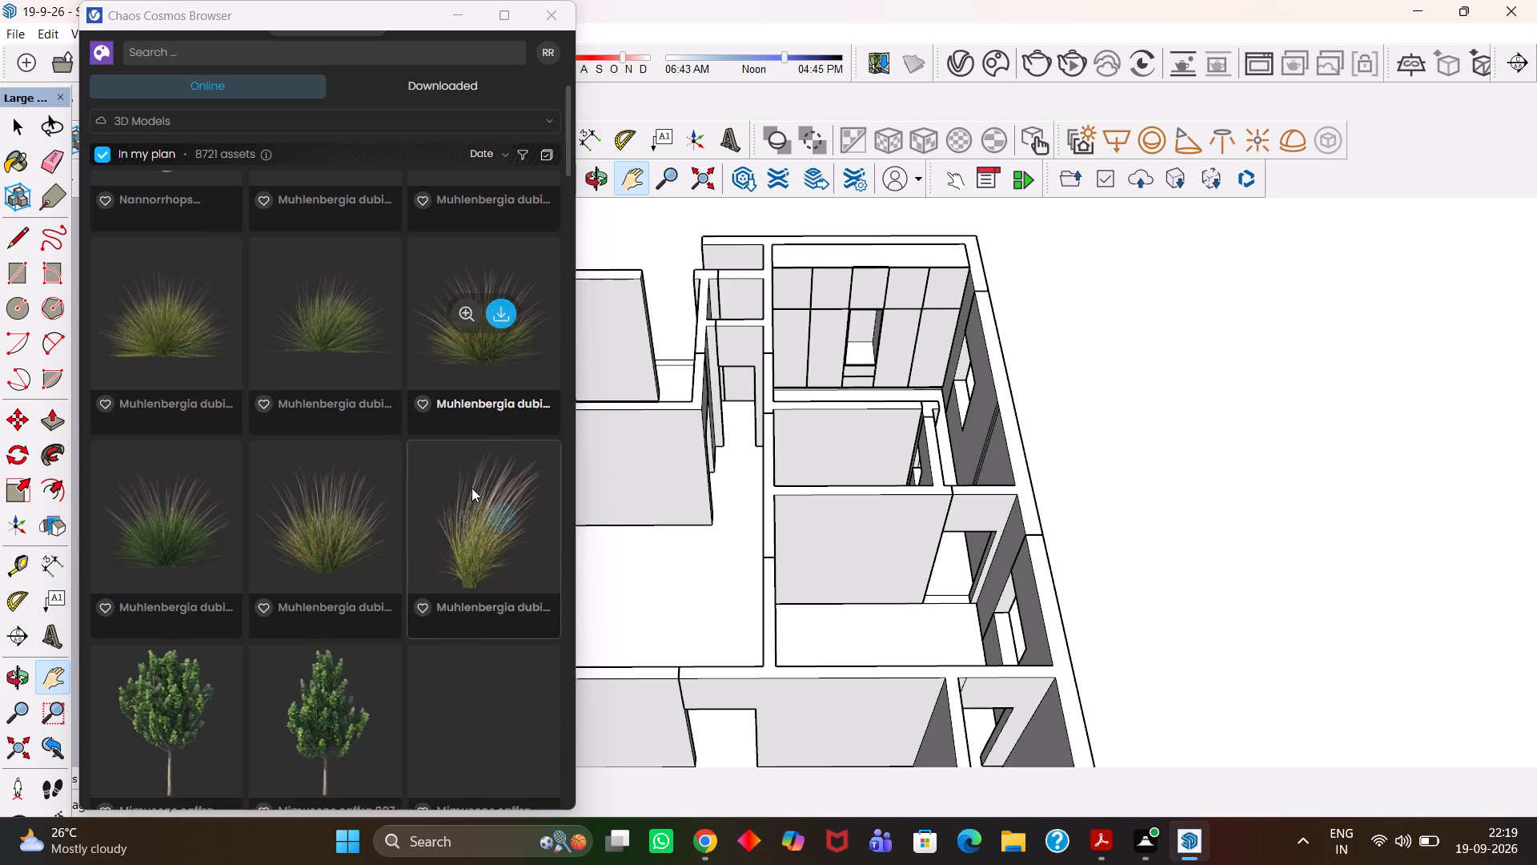
pyautogui.scroll(-2, 472, 488)
# Look through the Microsorum ferns, Melaleuca and Magnolia trees, Livistona palms and Larix conifers in the online 3D models.
pyautogui.scroll(-9, 468, 490)
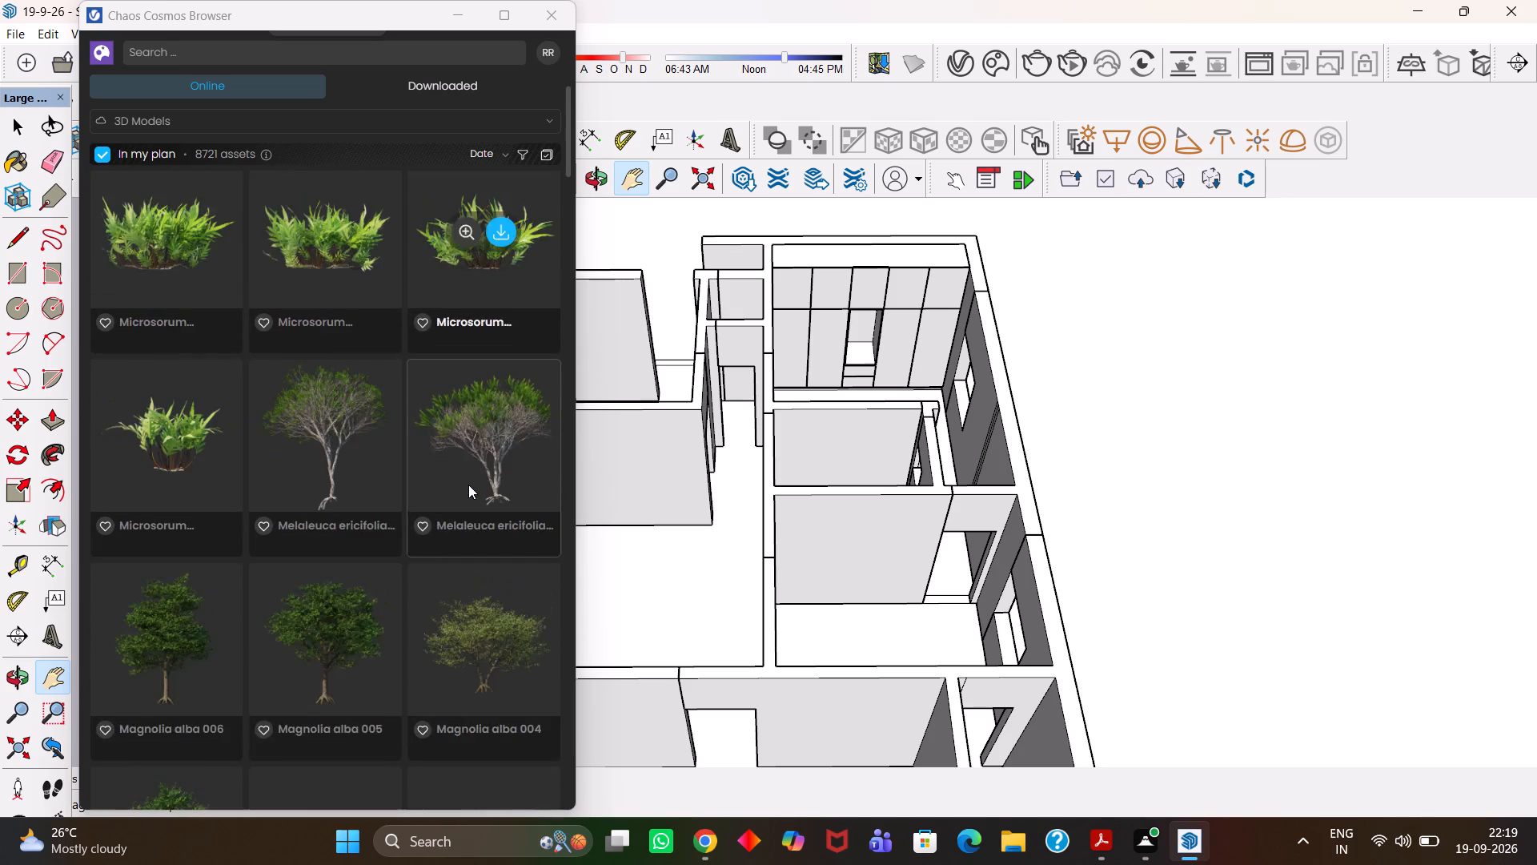
pyautogui.scroll(-9, 468, 485)
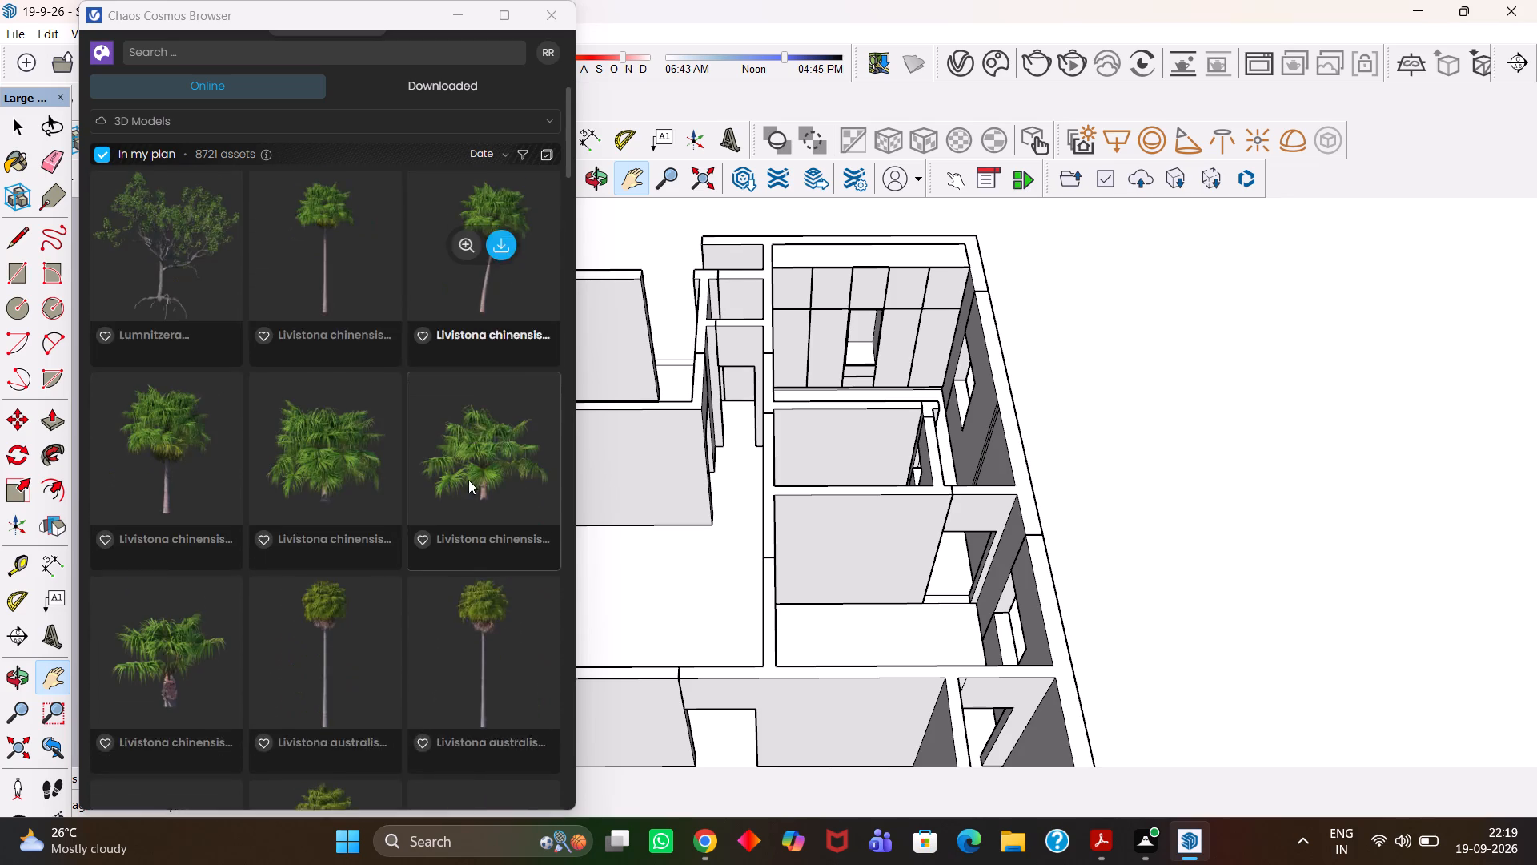
pyautogui.scroll(-12, 468, 480)
pyautogui.scroll(8, 465, 480)
pyautogui.scroll(-14, 463, 479)
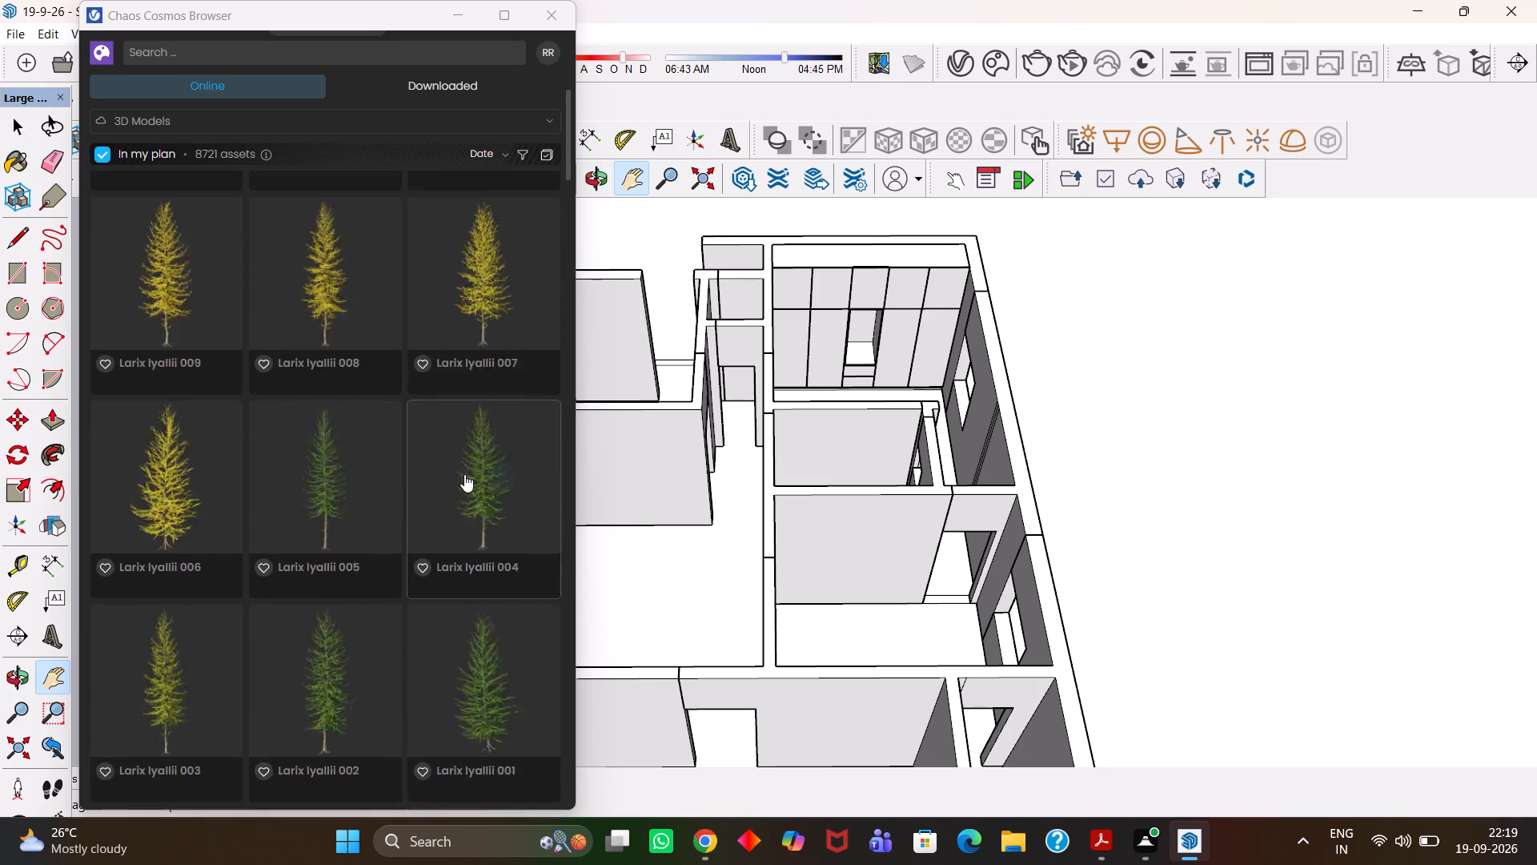
# Look through the Kolkwitzia, Kigelia, Juniperus, Ilex, Hypericum and Hibiscus trees and shrubs in the online 3D models.
pyautogui.scroll(-14, 464, 474)
pyautogui.scroll(2, 467, 473)
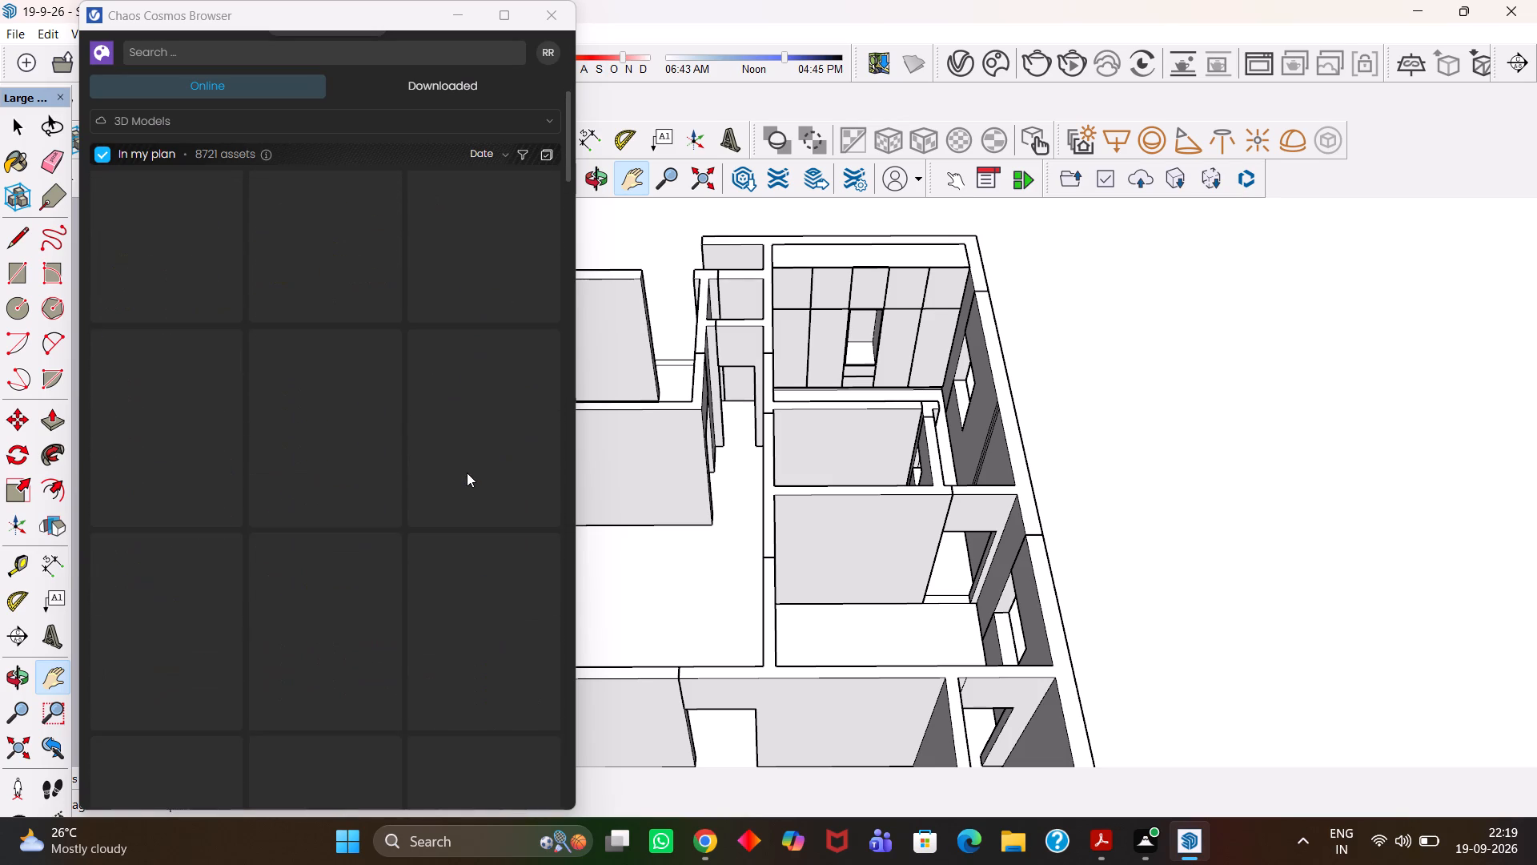
pyautogui.scroll(5, 467, 473)
pyautogui.scroll(-3, 467, 473)
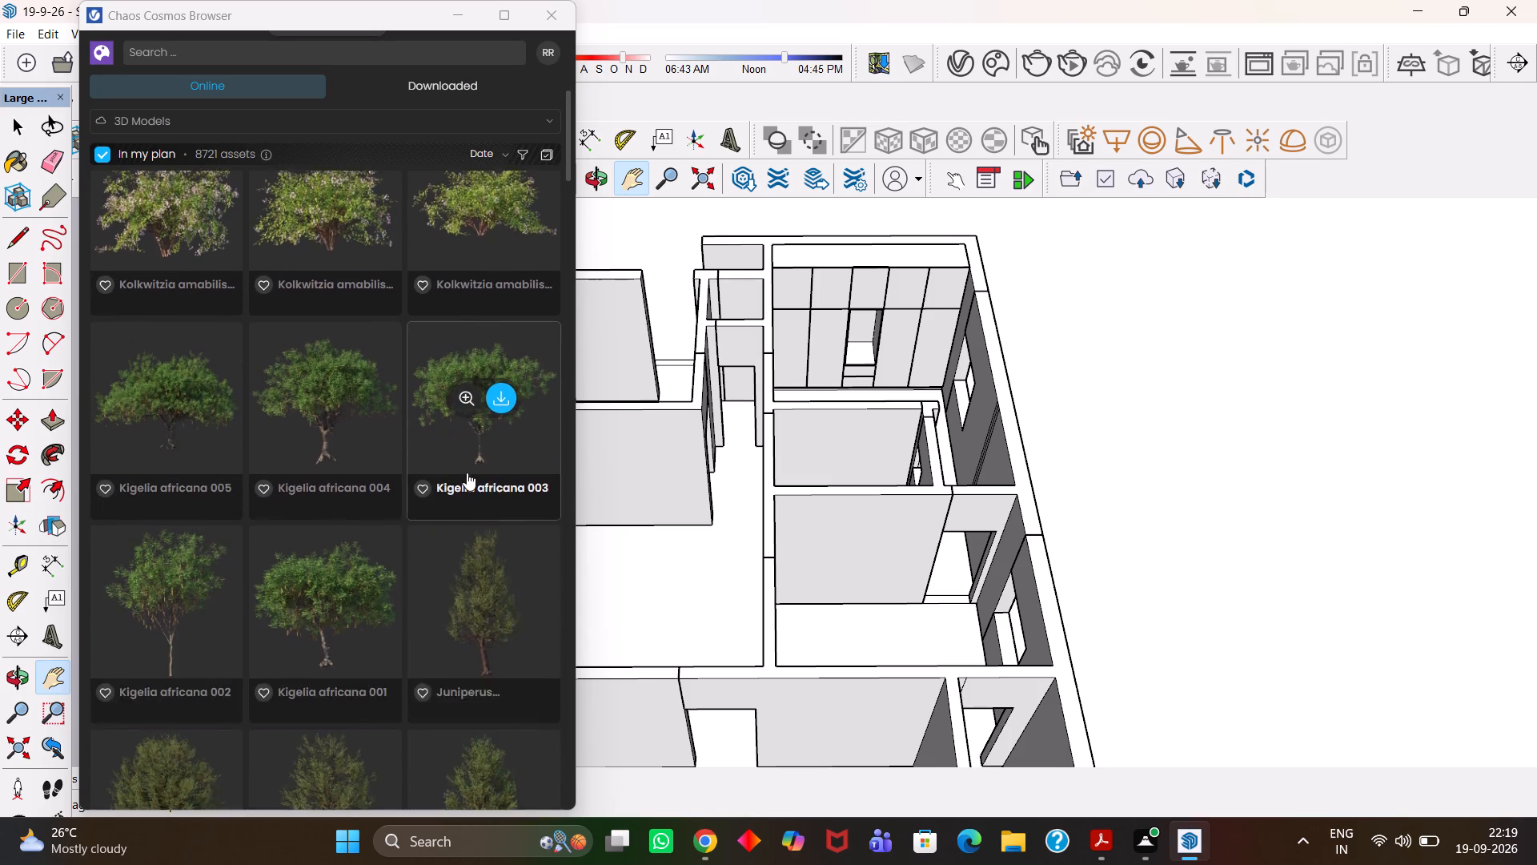
pyautogui.scroll(-11, 467, 473)
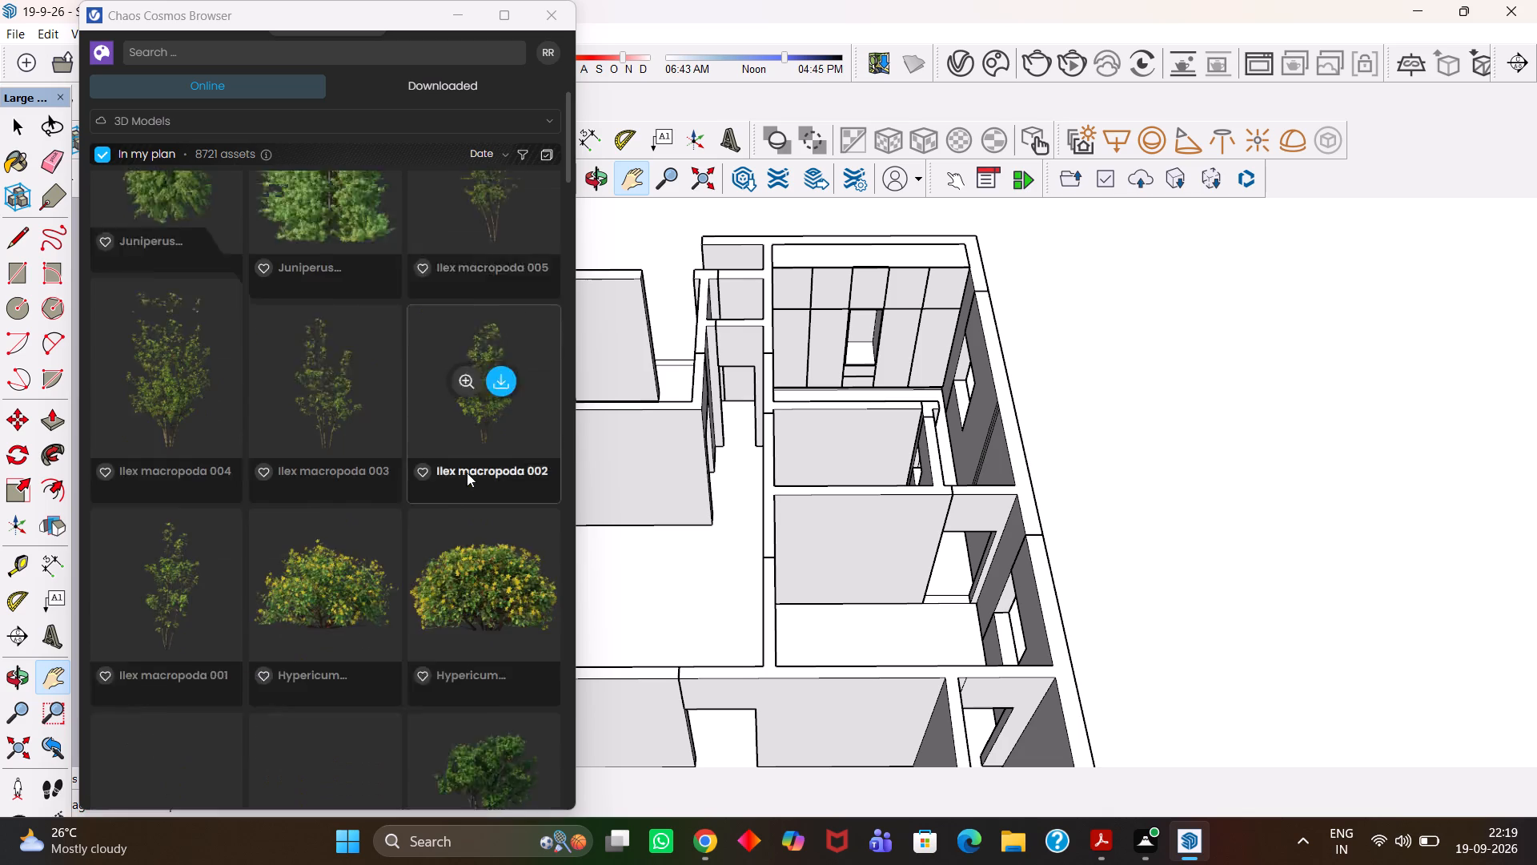
pyautogui.scroll(-13, 467, 473)
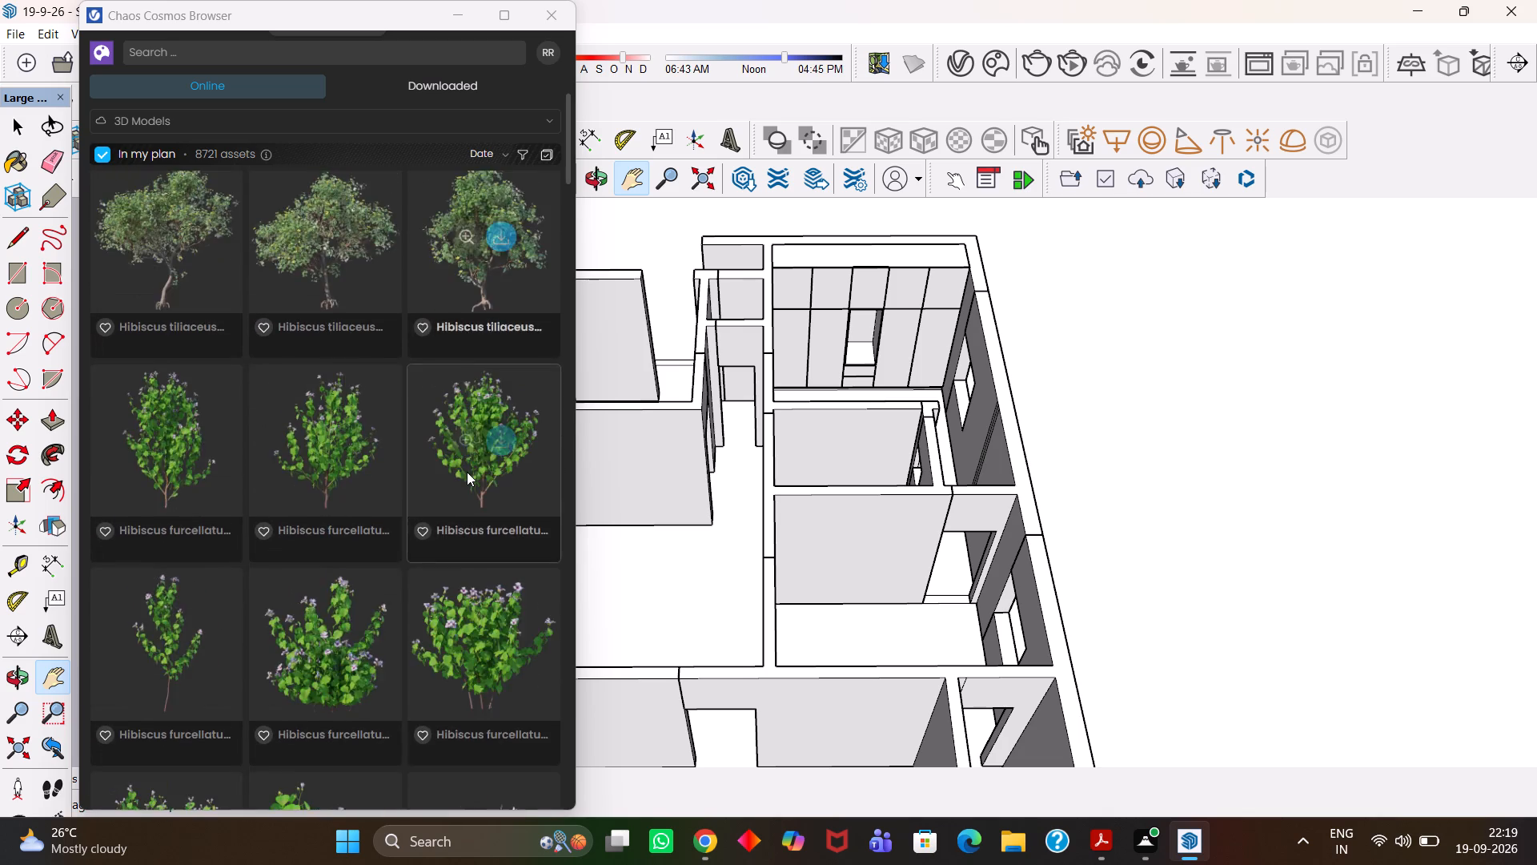
# Look through the Hemerocallis flowers, Helianthus sunflowers and Geranium Rozanne plants in the online 3D models.
pyautogui.scroll(-10, 467, 472)
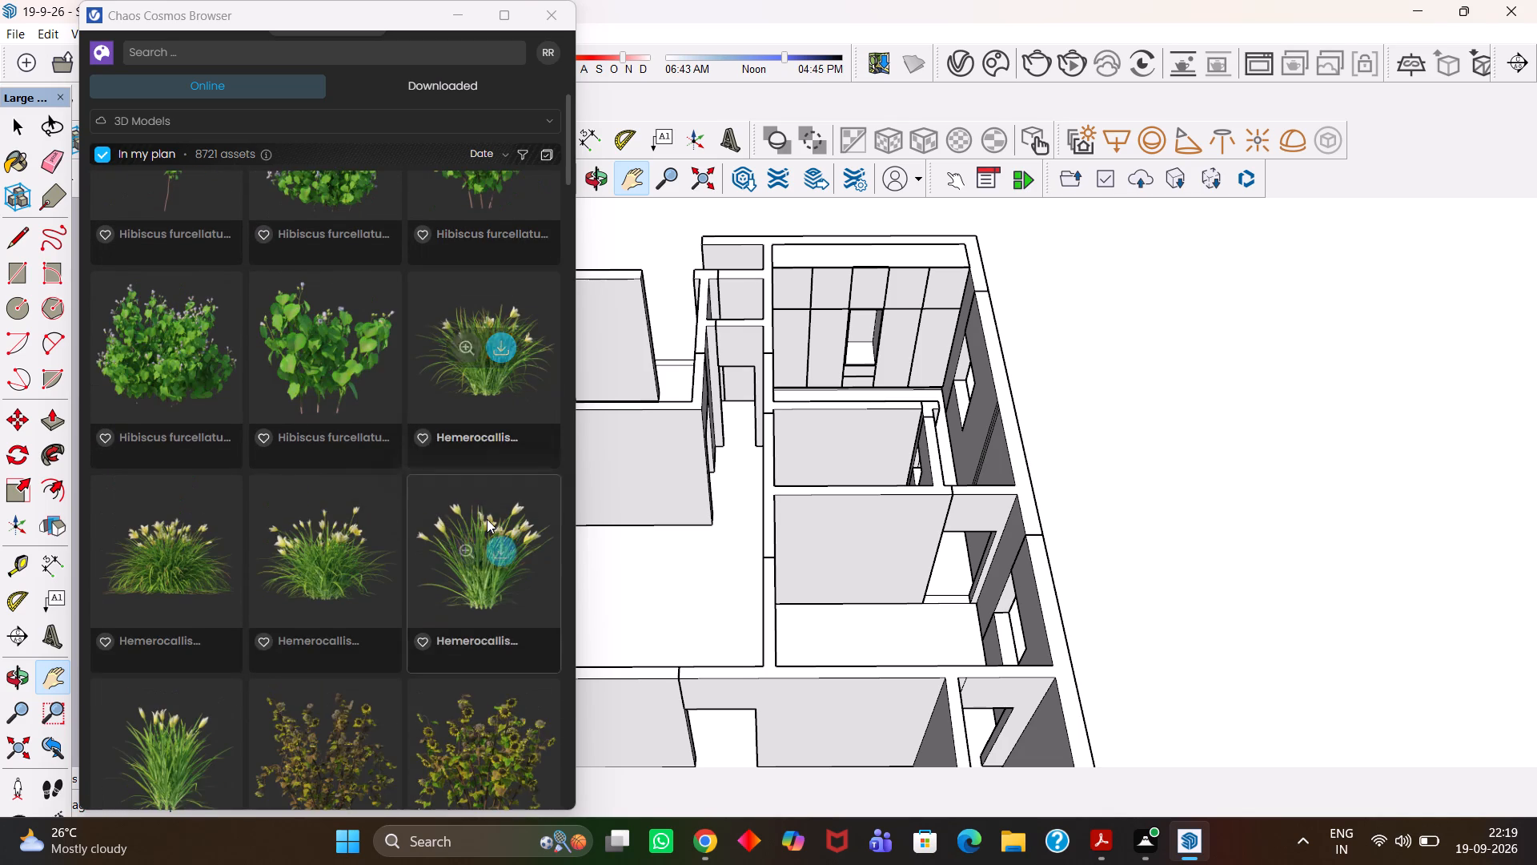
pyautogui.scroll(-2, 484, 526)
pyautogui.scroll(-6, 282, 469)
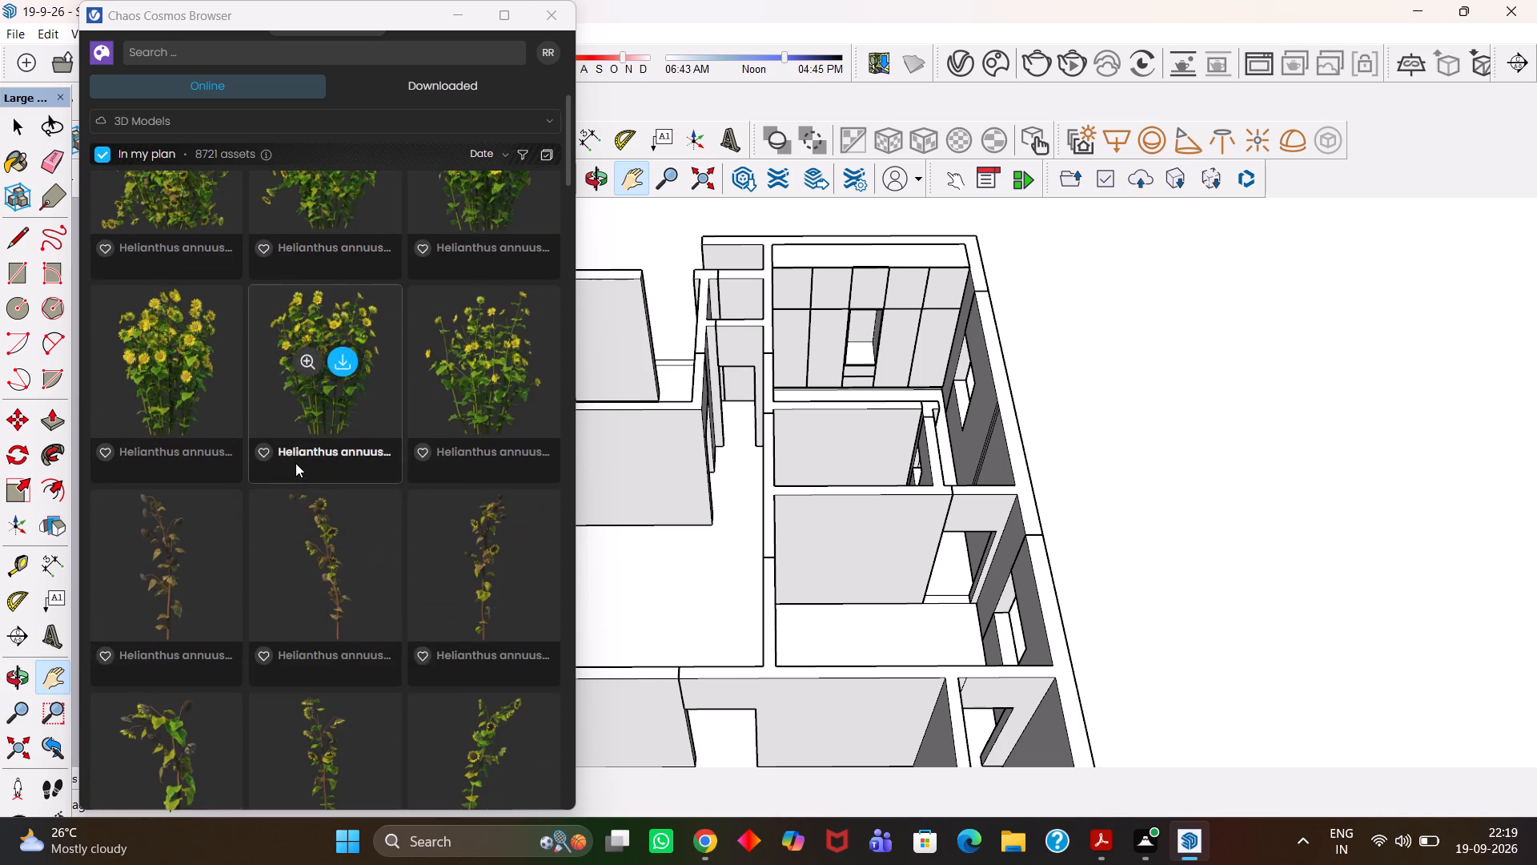
pyautogui.scroll(-11, 295, 463)
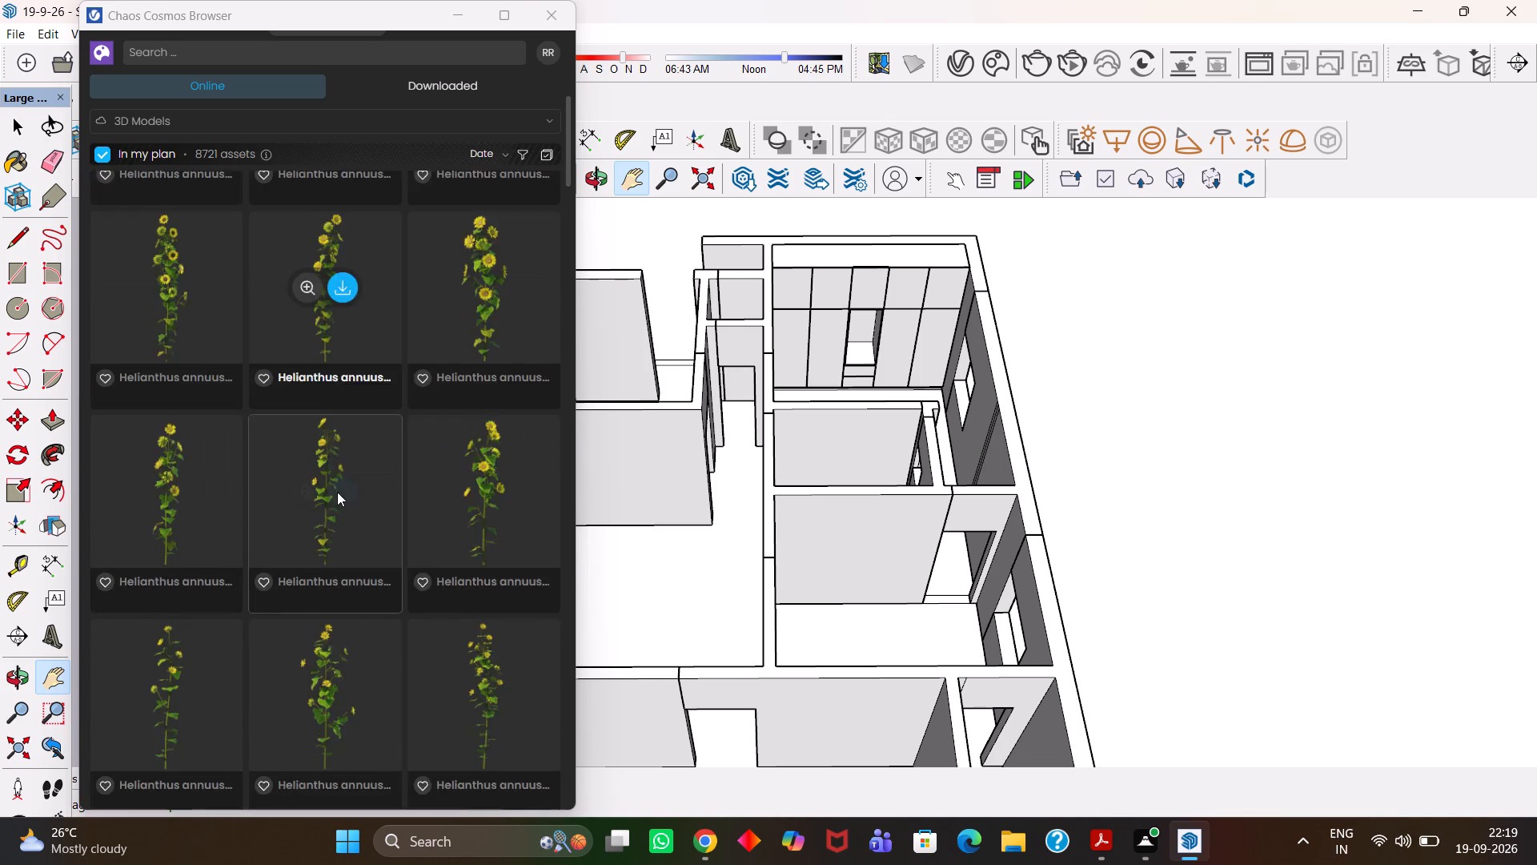
pyautogui.scroll(-4, 350, 489)
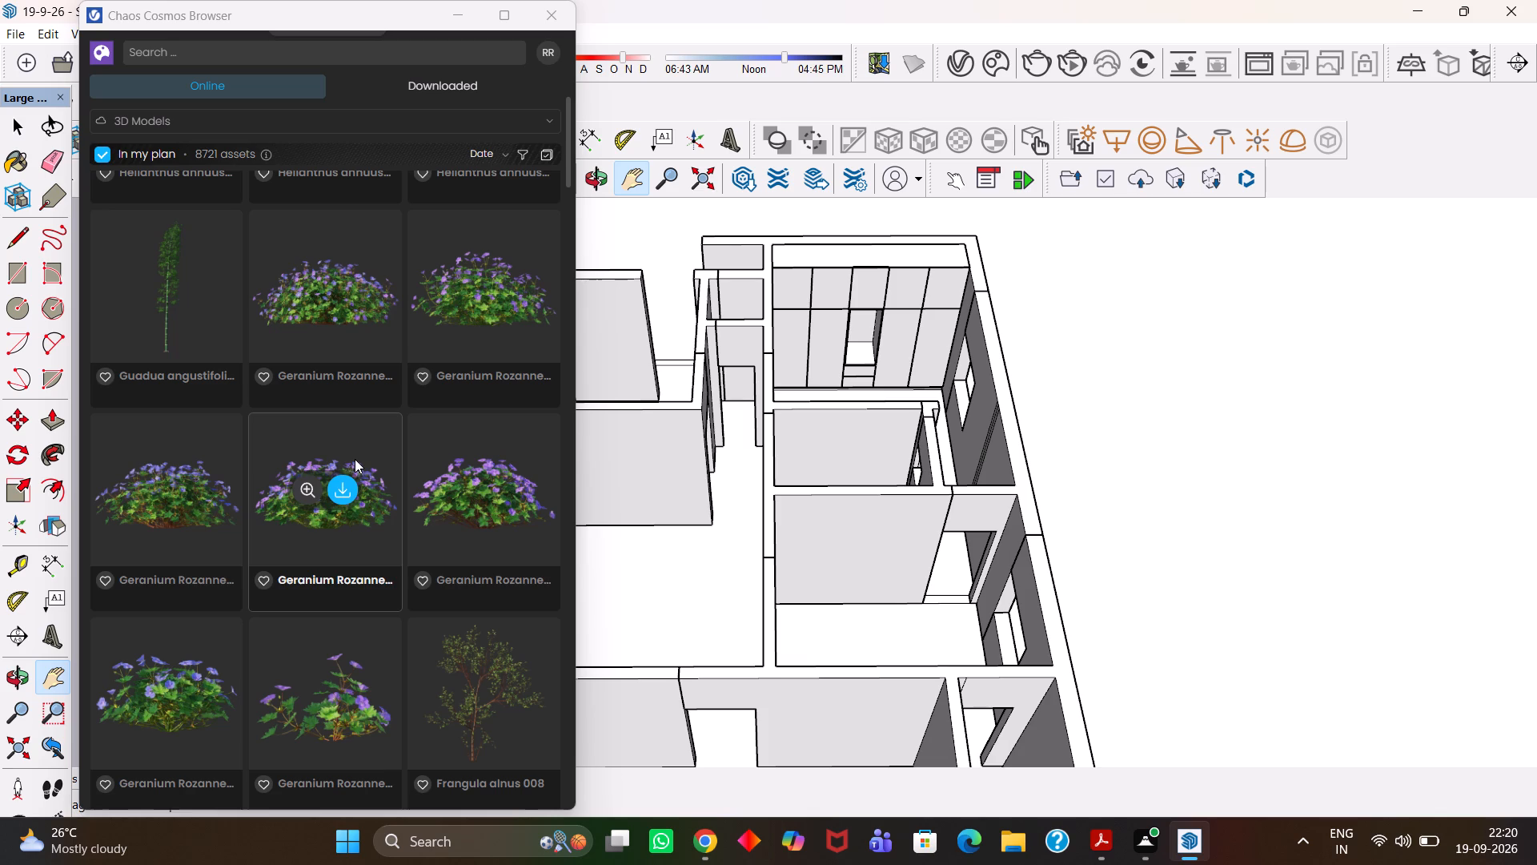
# Recheck the sunflowers and look through the Frangula and Fouquieria shrubs and the Eucalyptus trees in the online 3D models.
pyautogui.scroll(7, 311, 530)
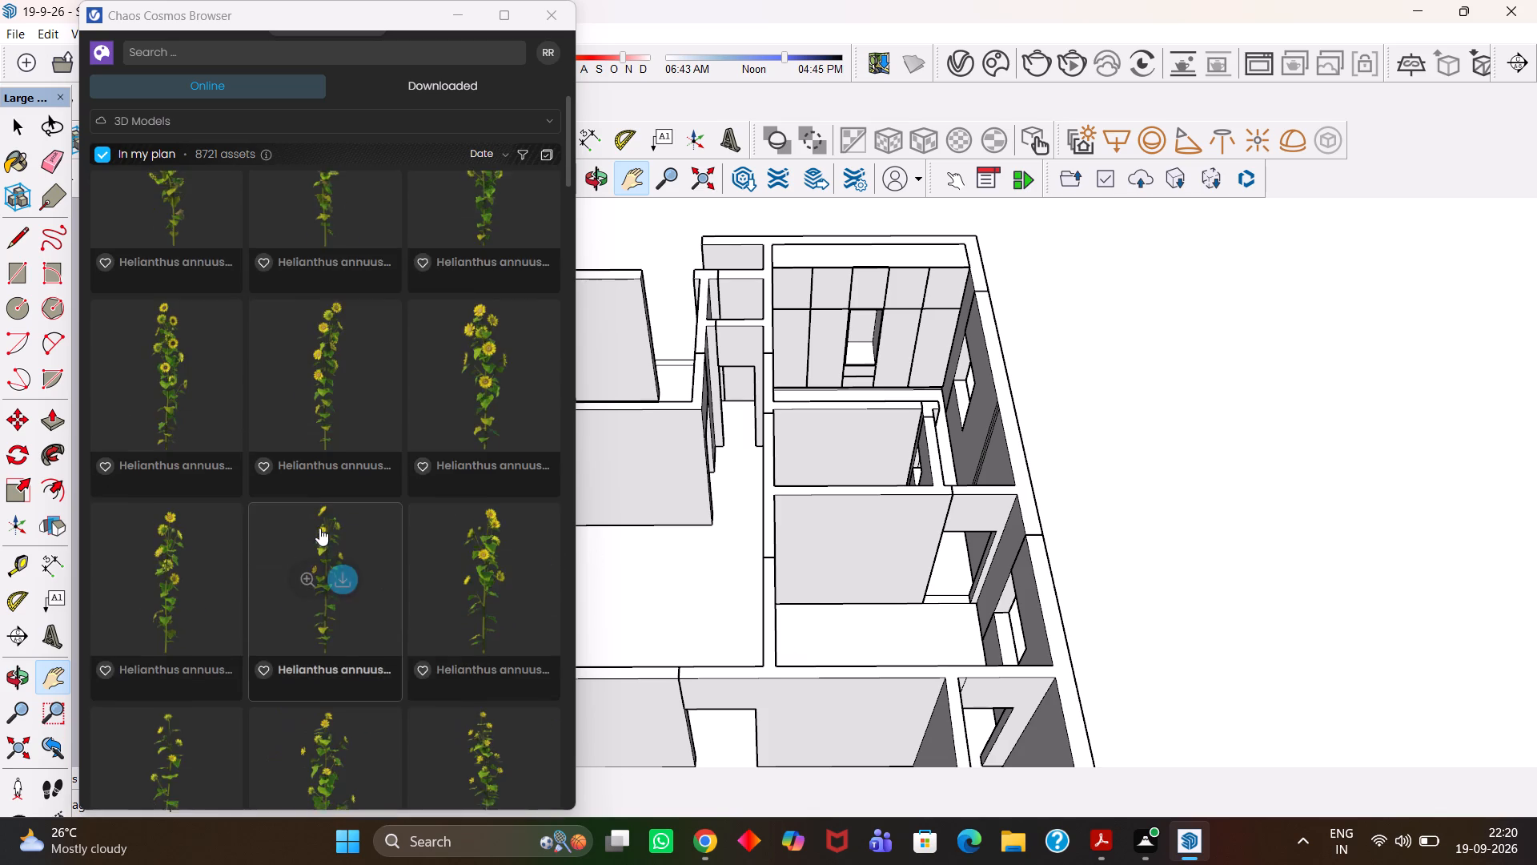
pyautogui.scroll(-2, 319, 528)
pyautogui.scroll(1, 319, 528)
pyautogui.scroll(-18, 319, 528)
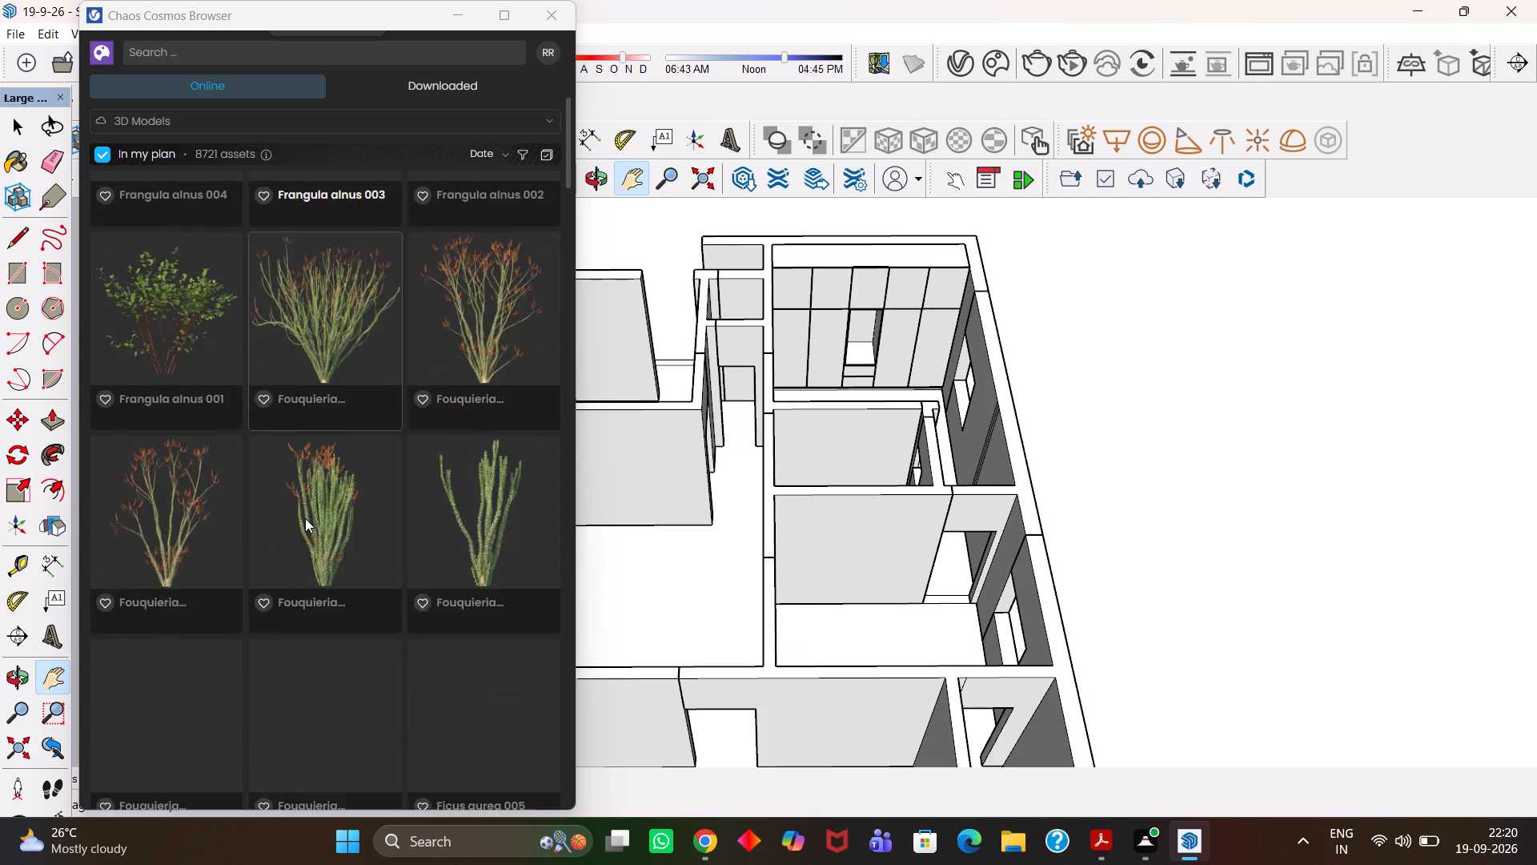
pyautogui.scroll(-18, 304, 518)
pyautogui.scroll(2, 291, 516)
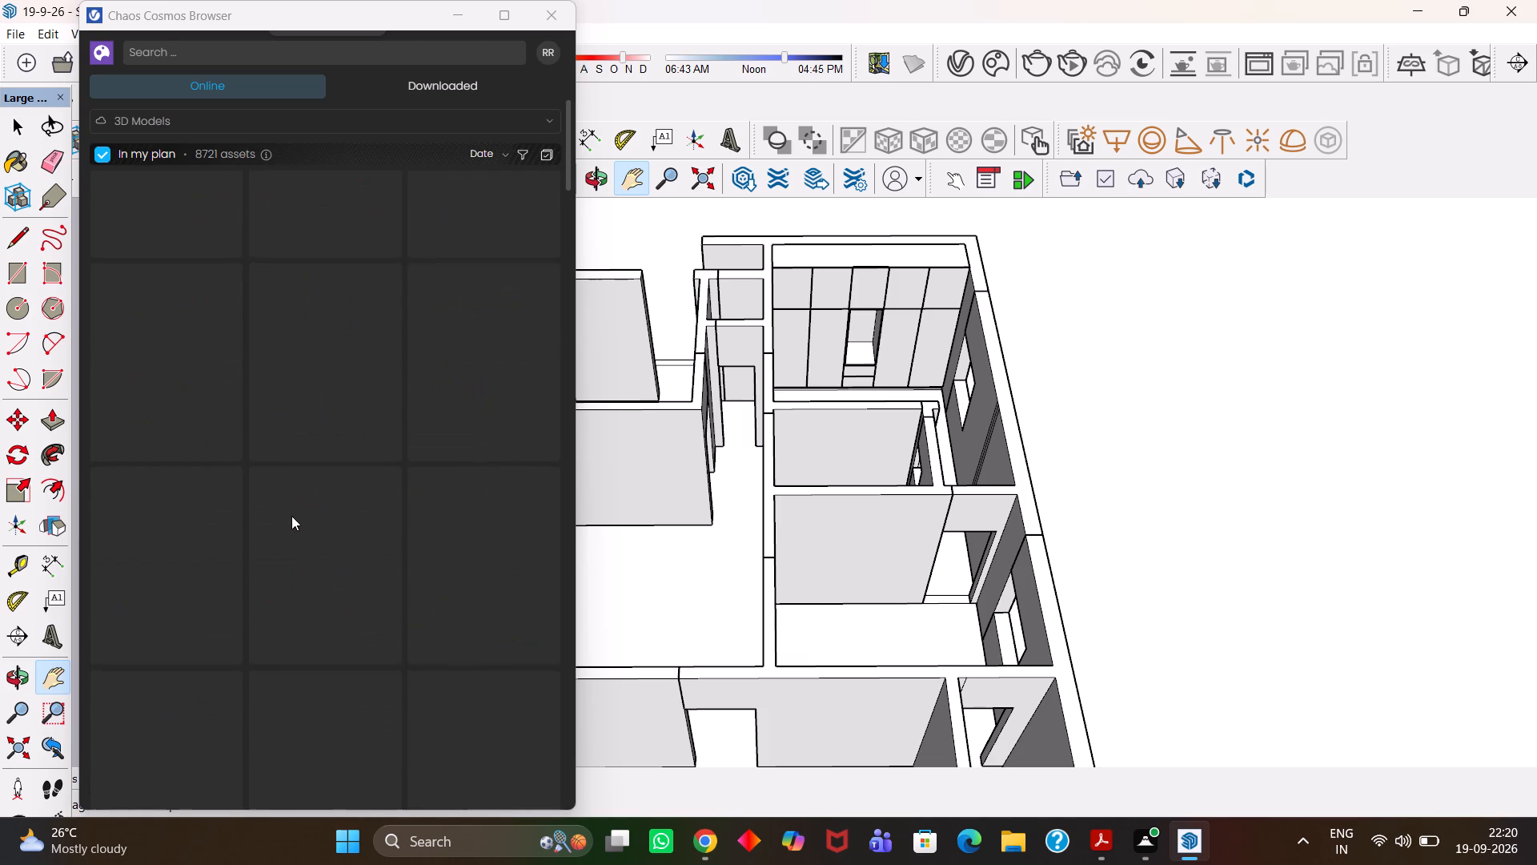
pyautogui.scroll(6, 291, 516)
pyautogui.scroll(-4, 291, 516)
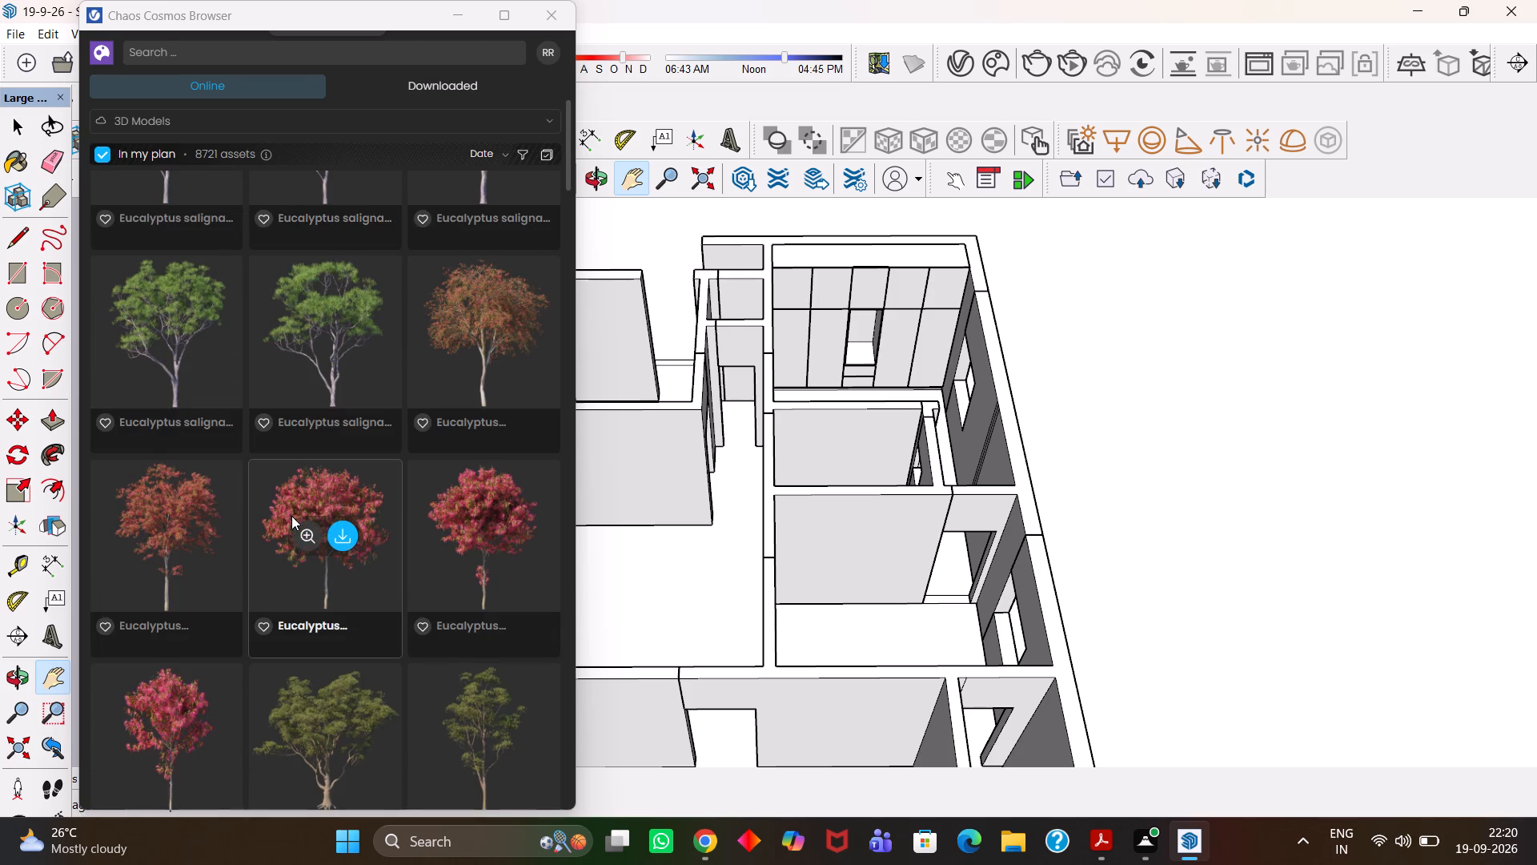
# Look through the remaining Eucalyptus trees, Eriogonum, potted Erigeron, Epacris and Echinops plants in the online 3D models.
pyautogui.scroll(-15, 291, 516)
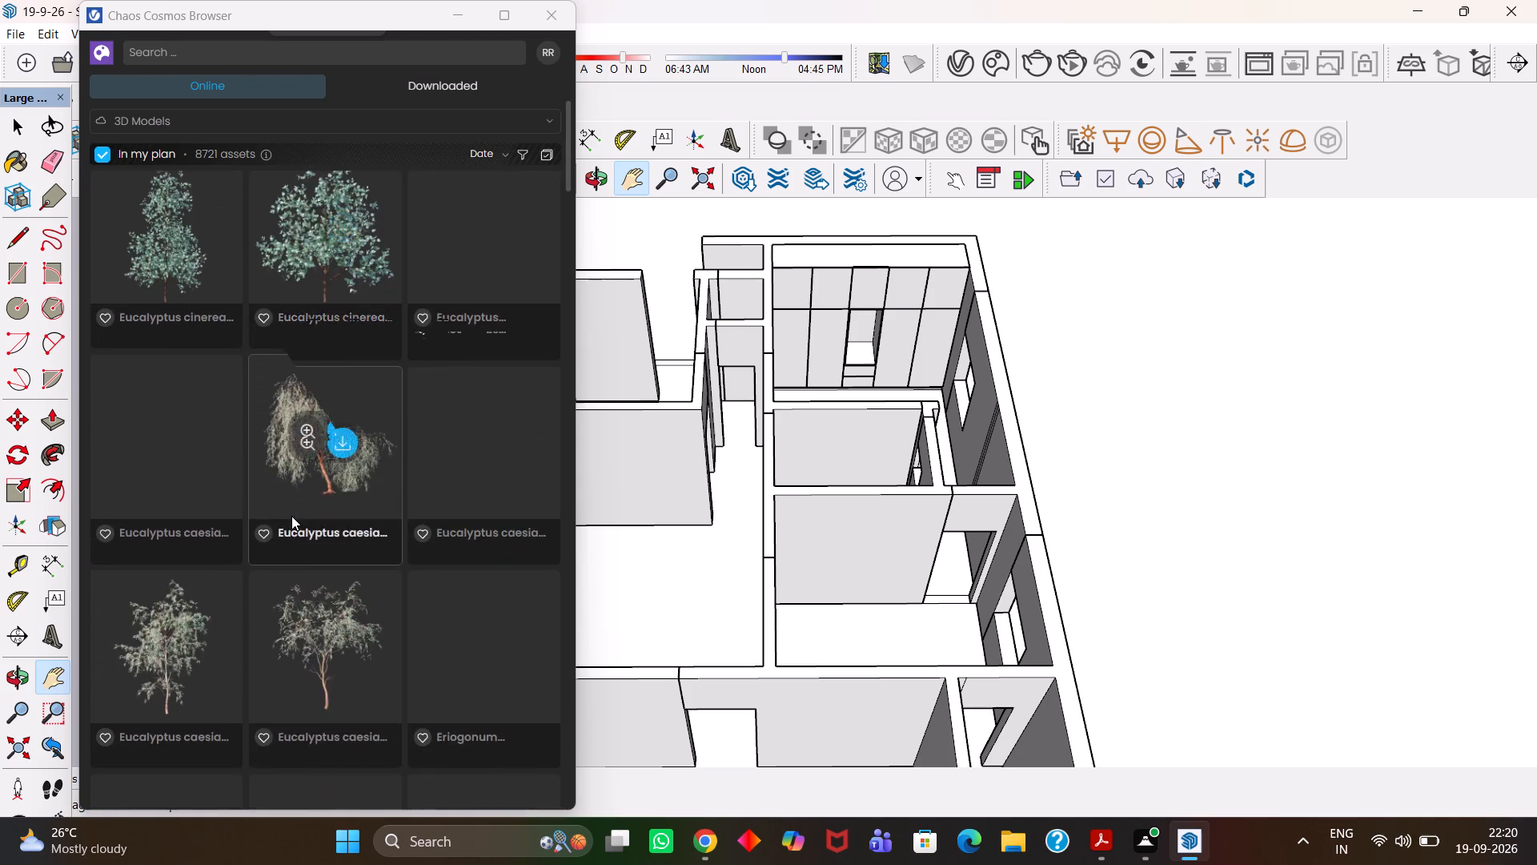
pyautogui.scroll(-3, 291, 516)
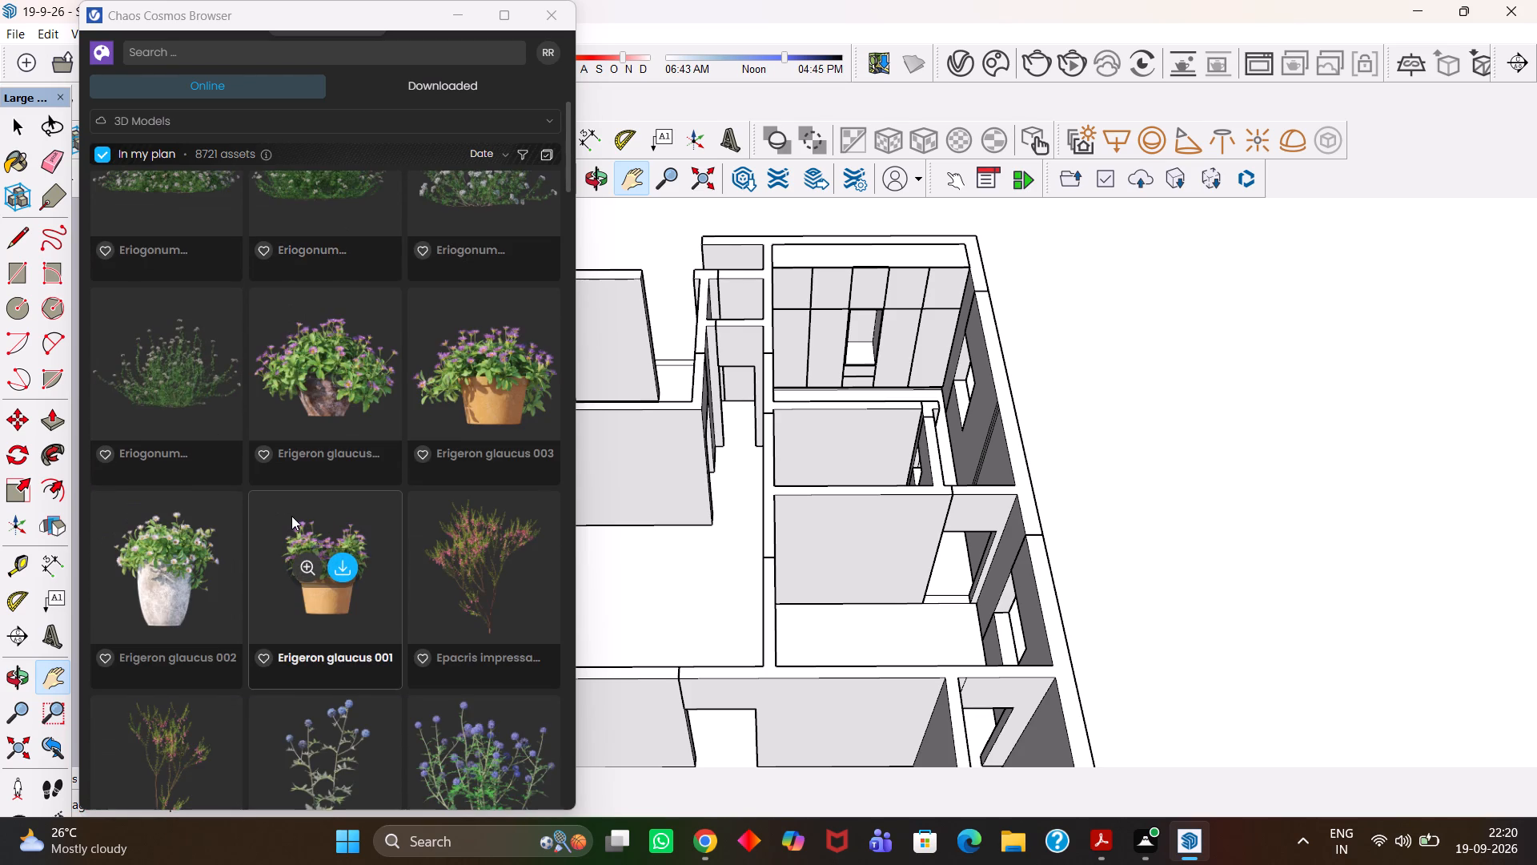
pyautogui.scroll(-1, 291, 516)
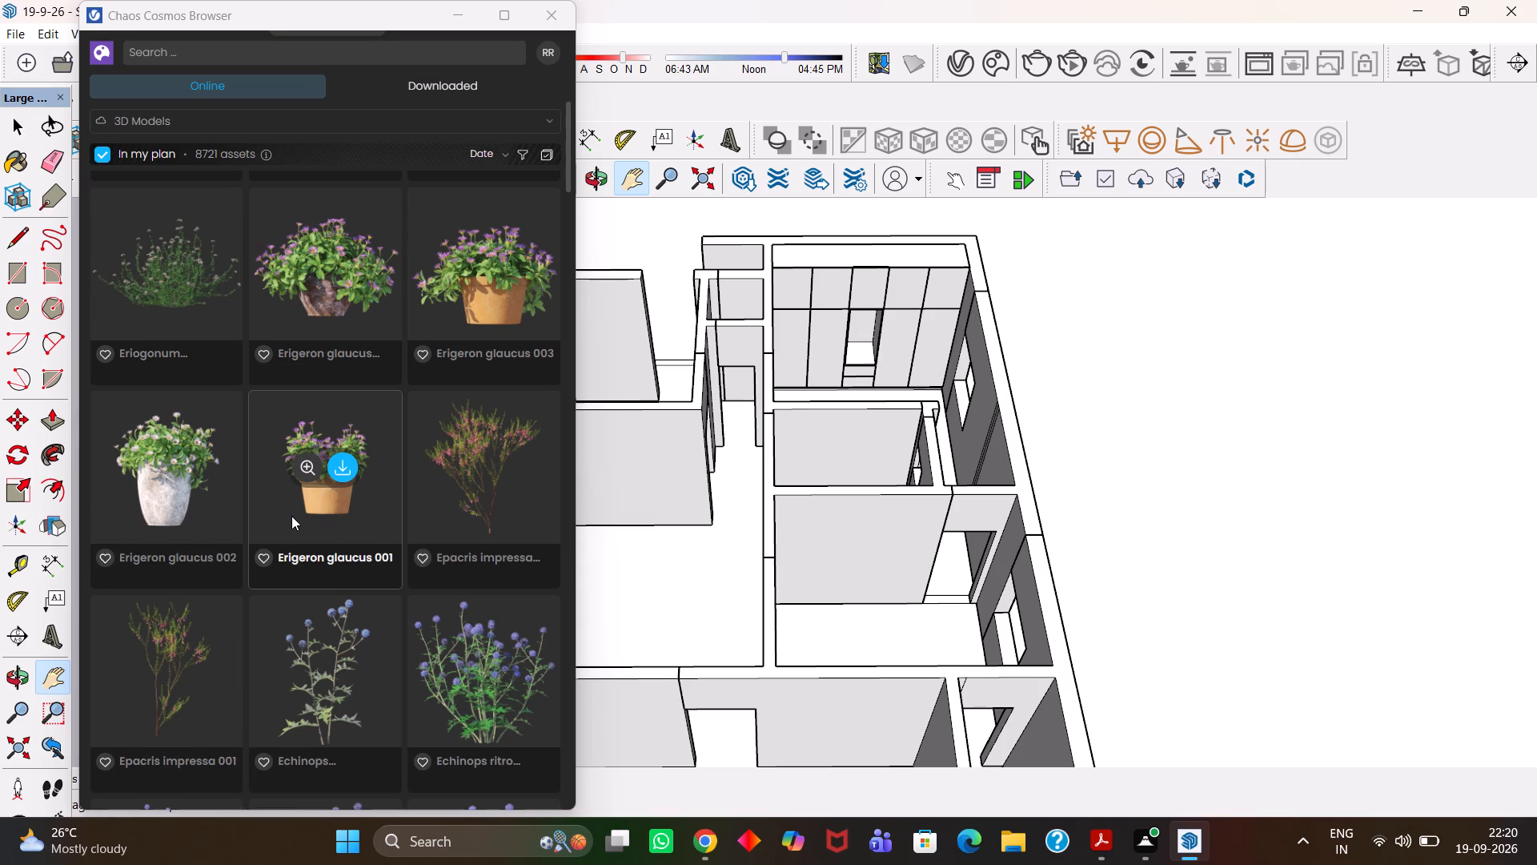
pyautogui.scroll(-3, 291, 516)
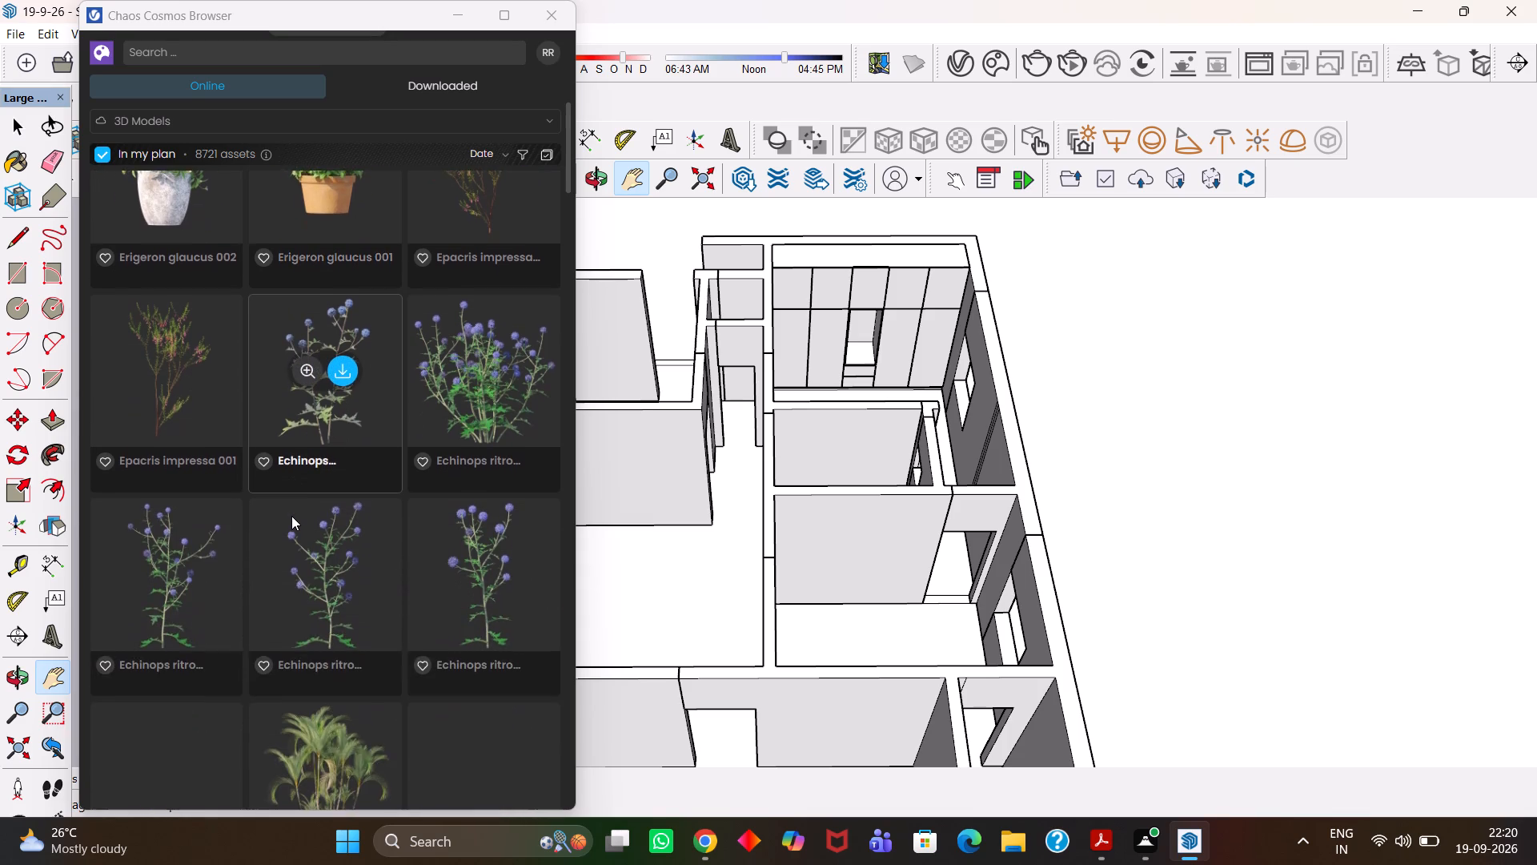
# Look through the Dodonaea and Deutzia shrubs and the Dipterocarpus, Dalbergia and Dacrycarpus trees in the online 3D models.
pyautogui.scroll(-12, 291, 516)
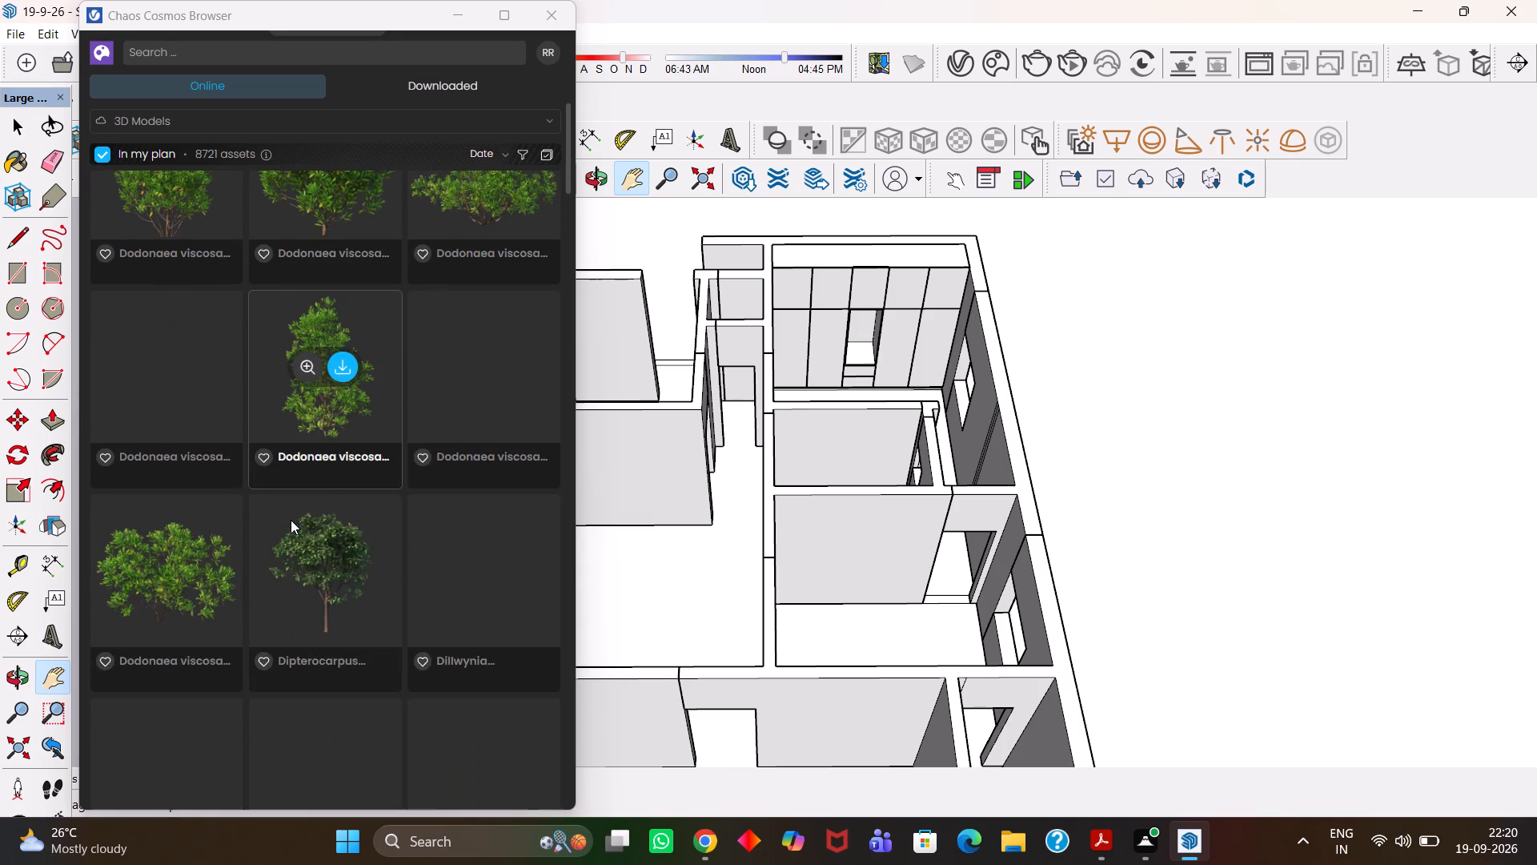
pyautogui.scroll(-5, 291, 520)
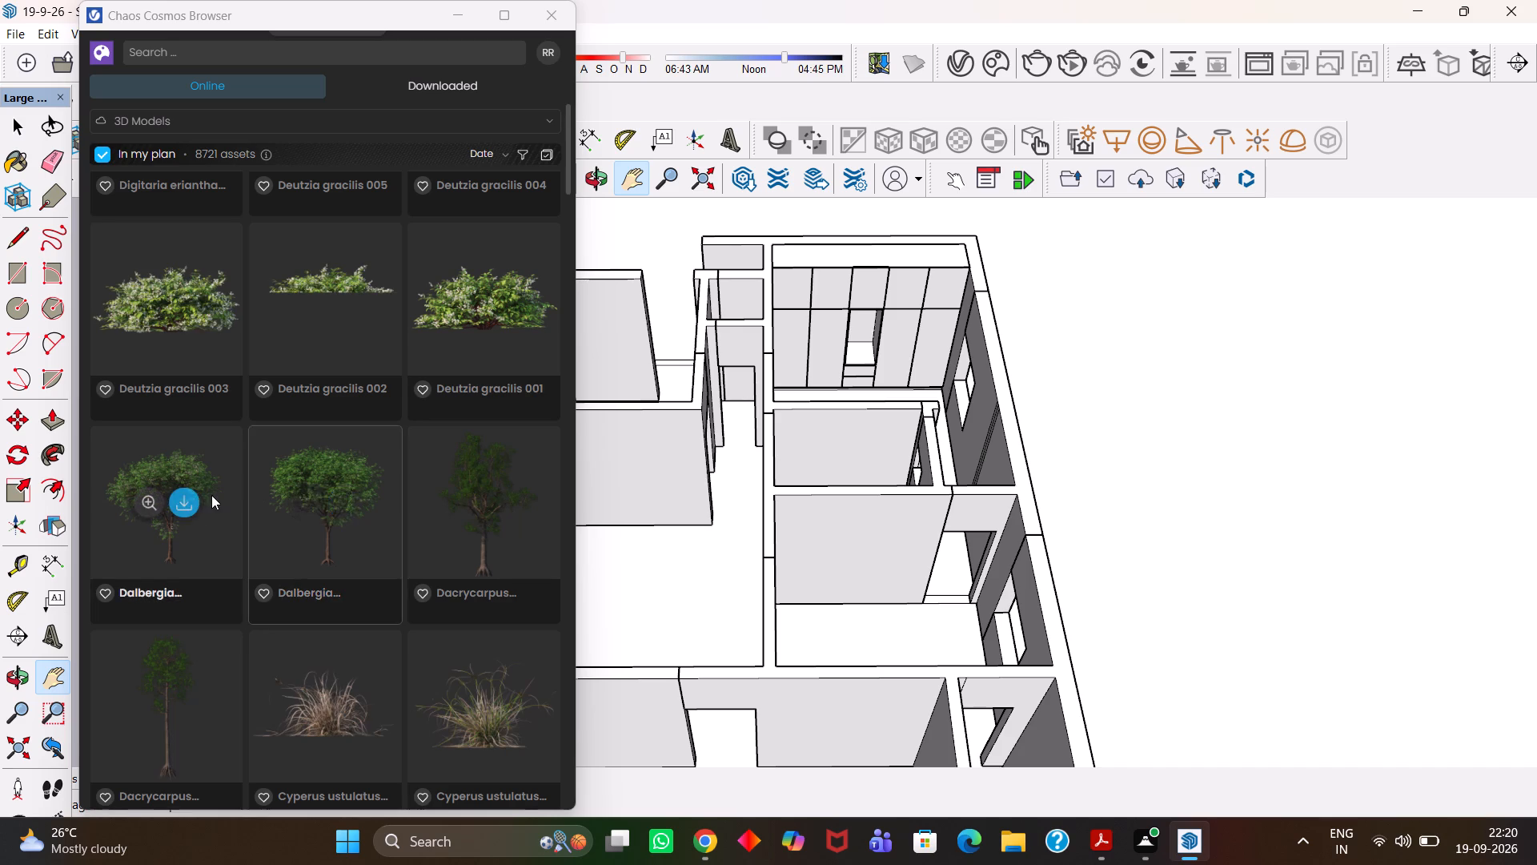
pyautogui.scroll(-2, 443, 495)
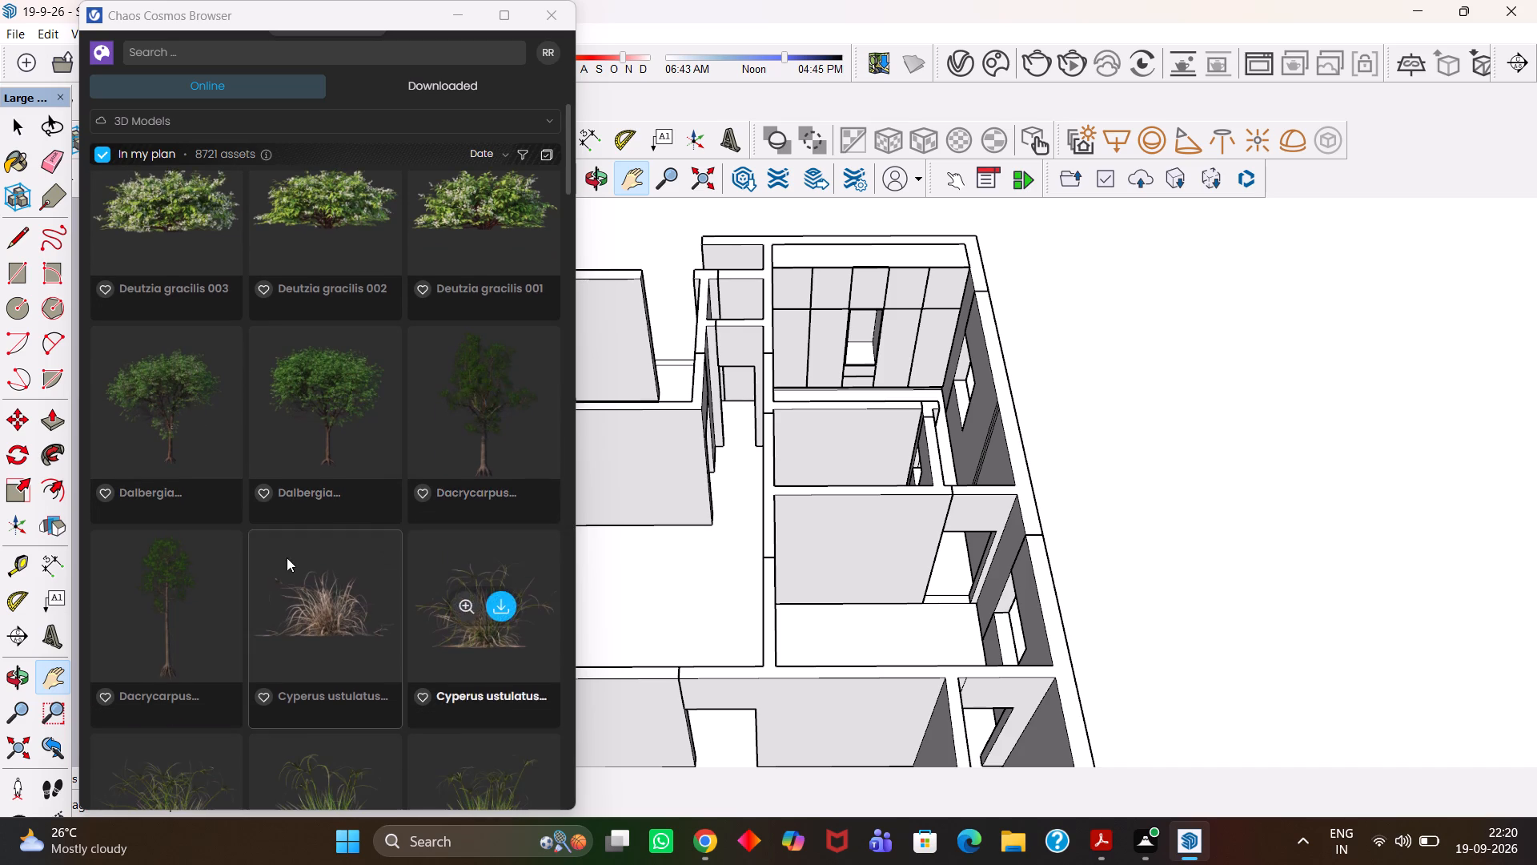
# Look through the Cyperus ustulatus grasses and the Cylindropuntia cacti in the online 3D models.
pyautogui.scroll(-2, 261, 576)
pyautogui.scroll(-2, 161, 569)
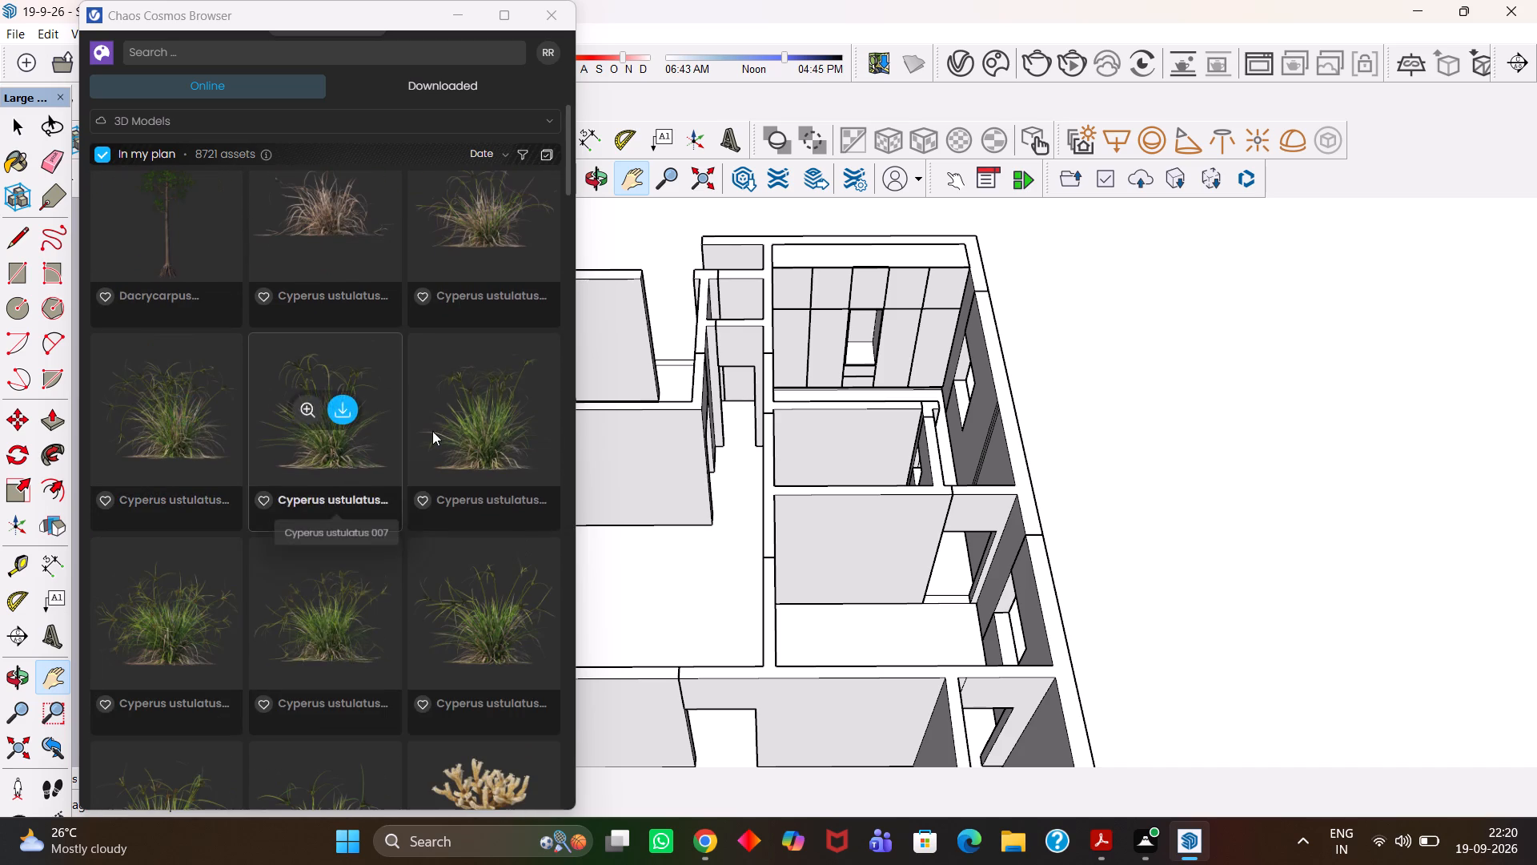
pyautogui.scroll(-1, 494, 446)
pyautogui.scroll(-2, 179, 505)
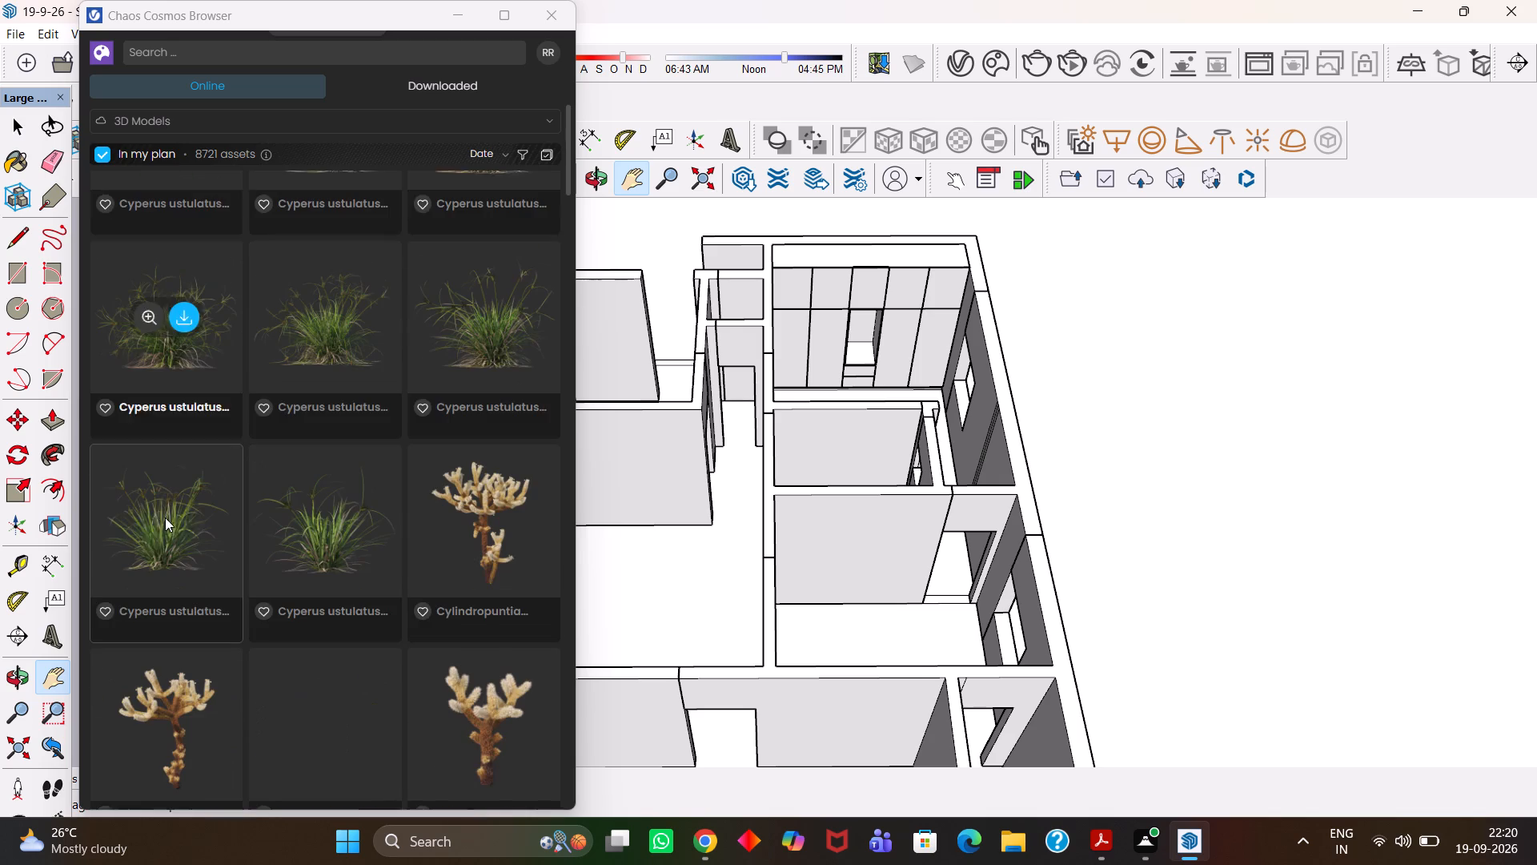
pyautogui.scroll(-1, 344, 510)
pyautogui.scroll(-3, 486, 493)
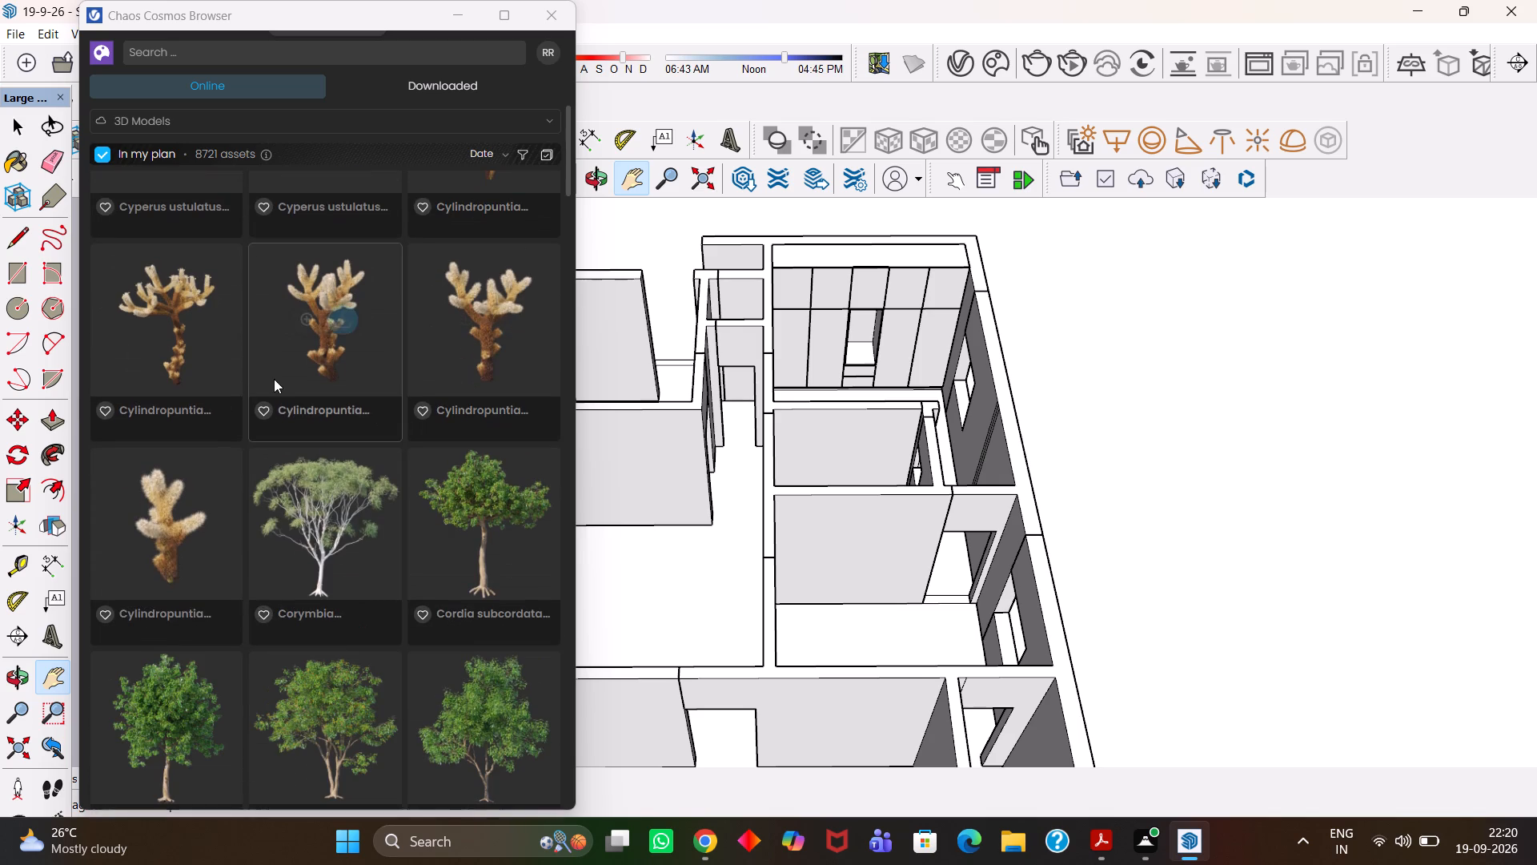
# Look through the Corymbia, Cordia, Cocos nucifera and Clusia rosea trees and the Cneorum shrubs in the online 3D models.
pyautogui.scroll(-1, 173, 388)
pyautogui.scroll(-2, 441, 437)
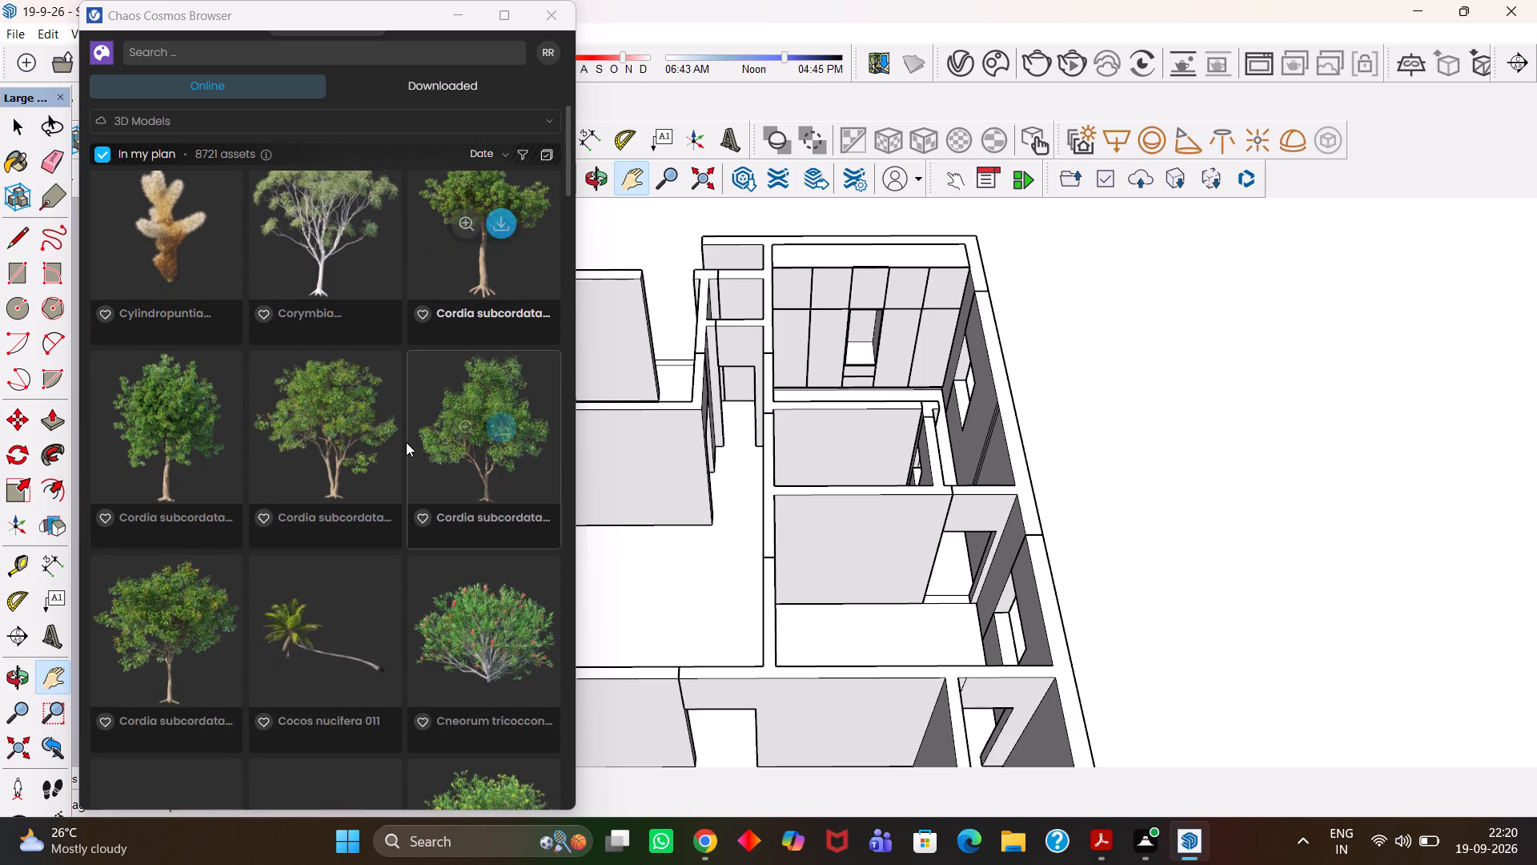
pyautogui.scroll(-2, 195, 436)
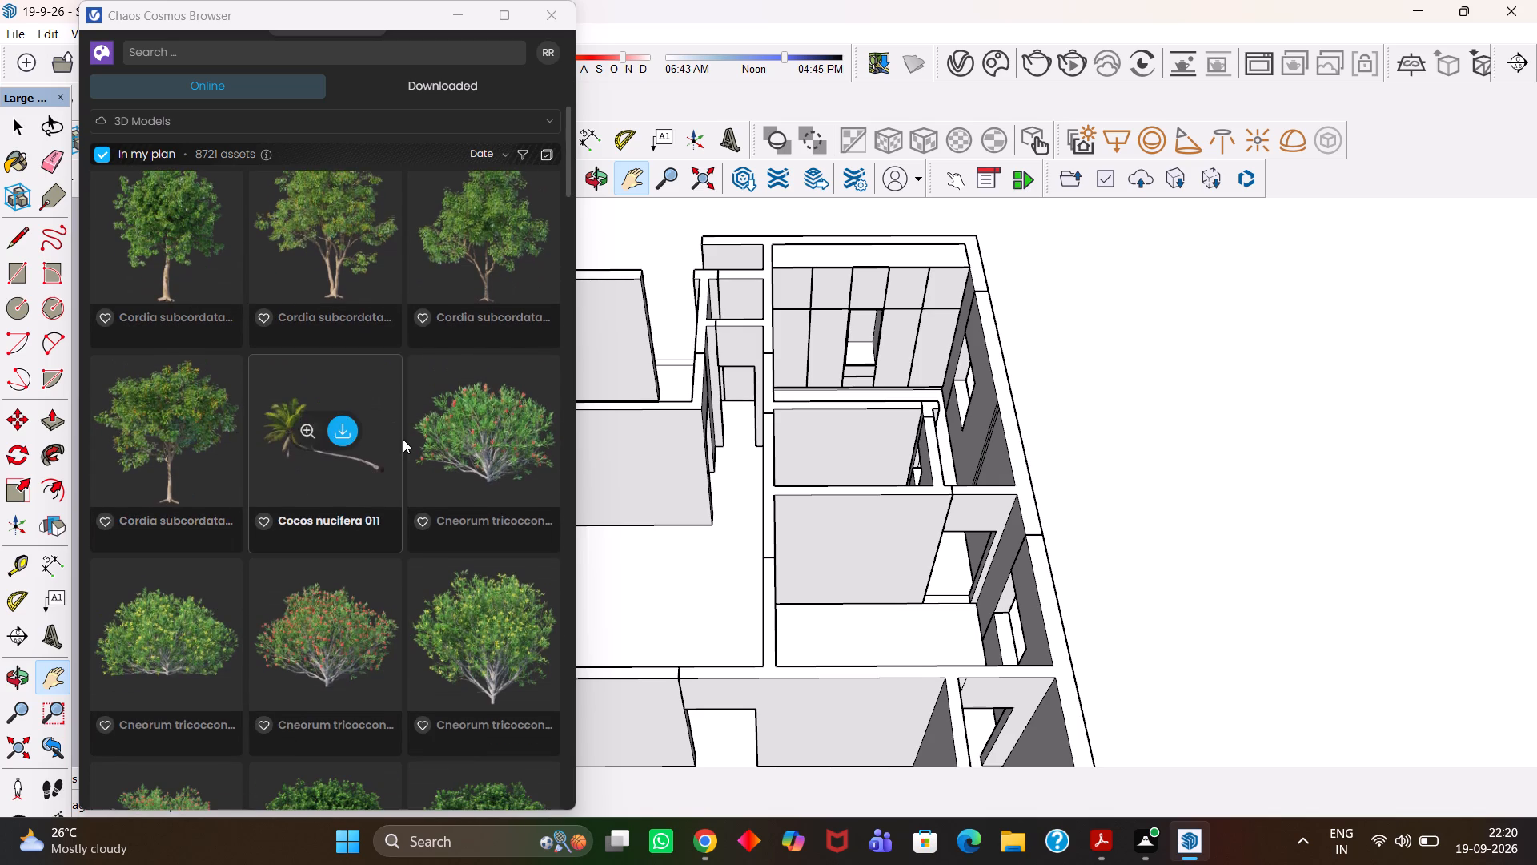
pyautogui.scroll(-1, 465, 447)
pyautogui.scroll(-1, 328, 521)
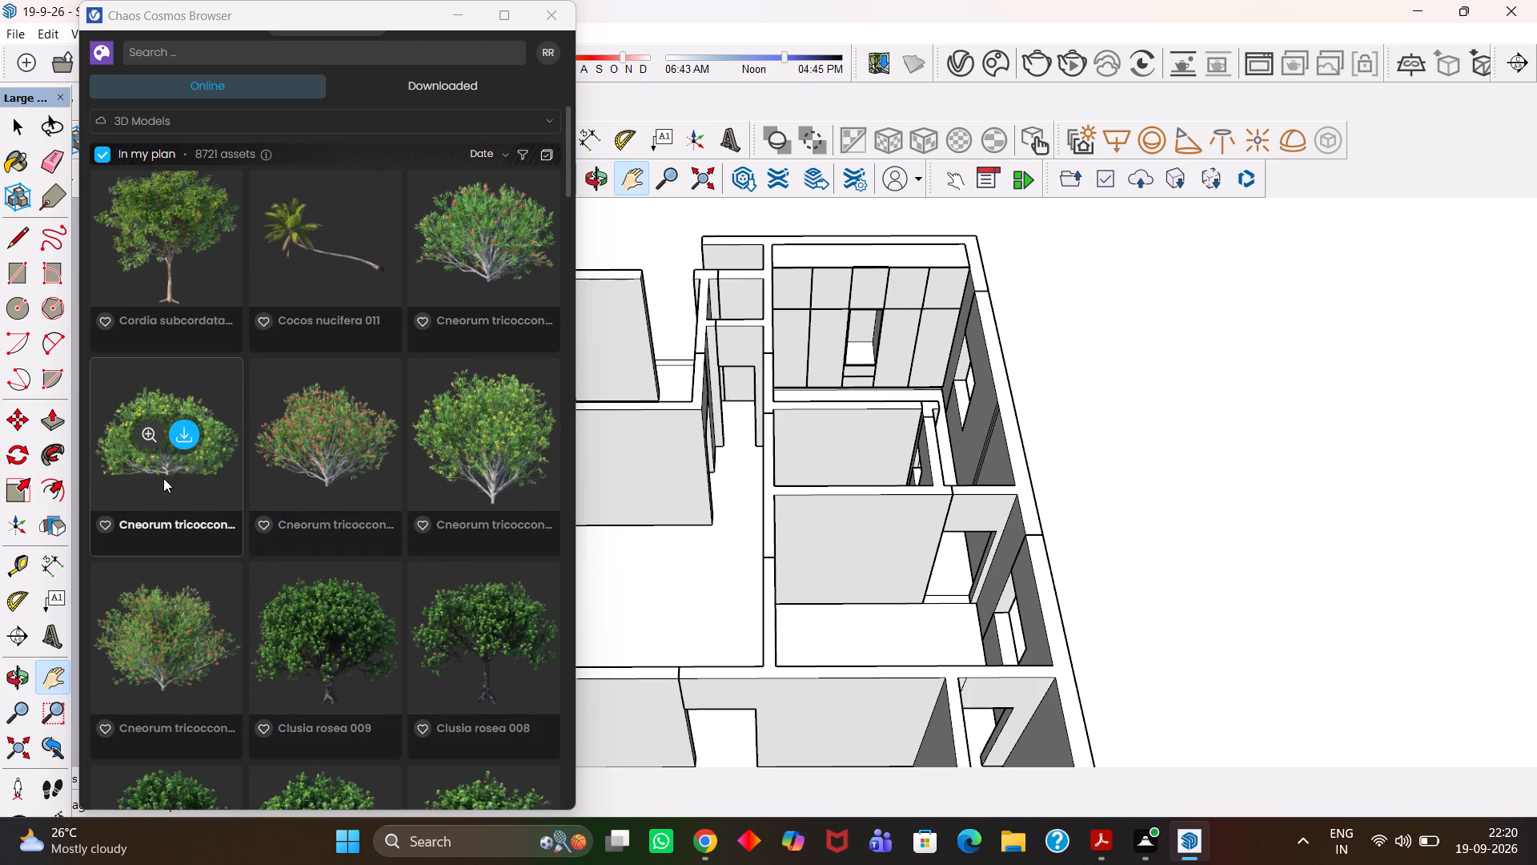
pyautogui.scroll(-3, 167, 474)
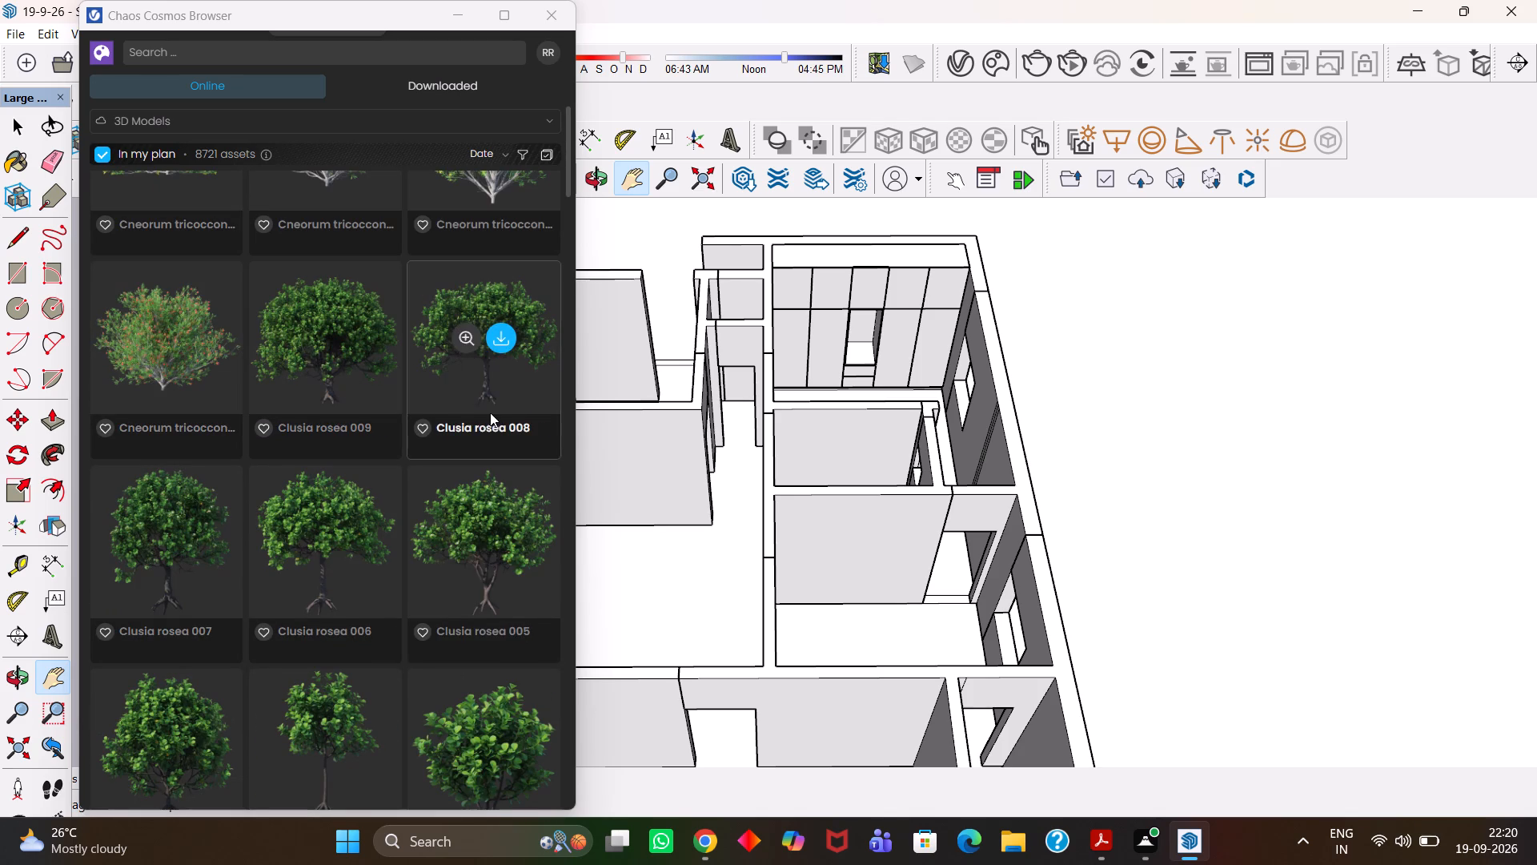
pyautogui.scroll(-3, 274, 486)
# Go back through the online 3D models from the Clusia trees to the Dypsis lutescens palms and Echinops plants.
pyautogui.scroll(2, 268, 486)
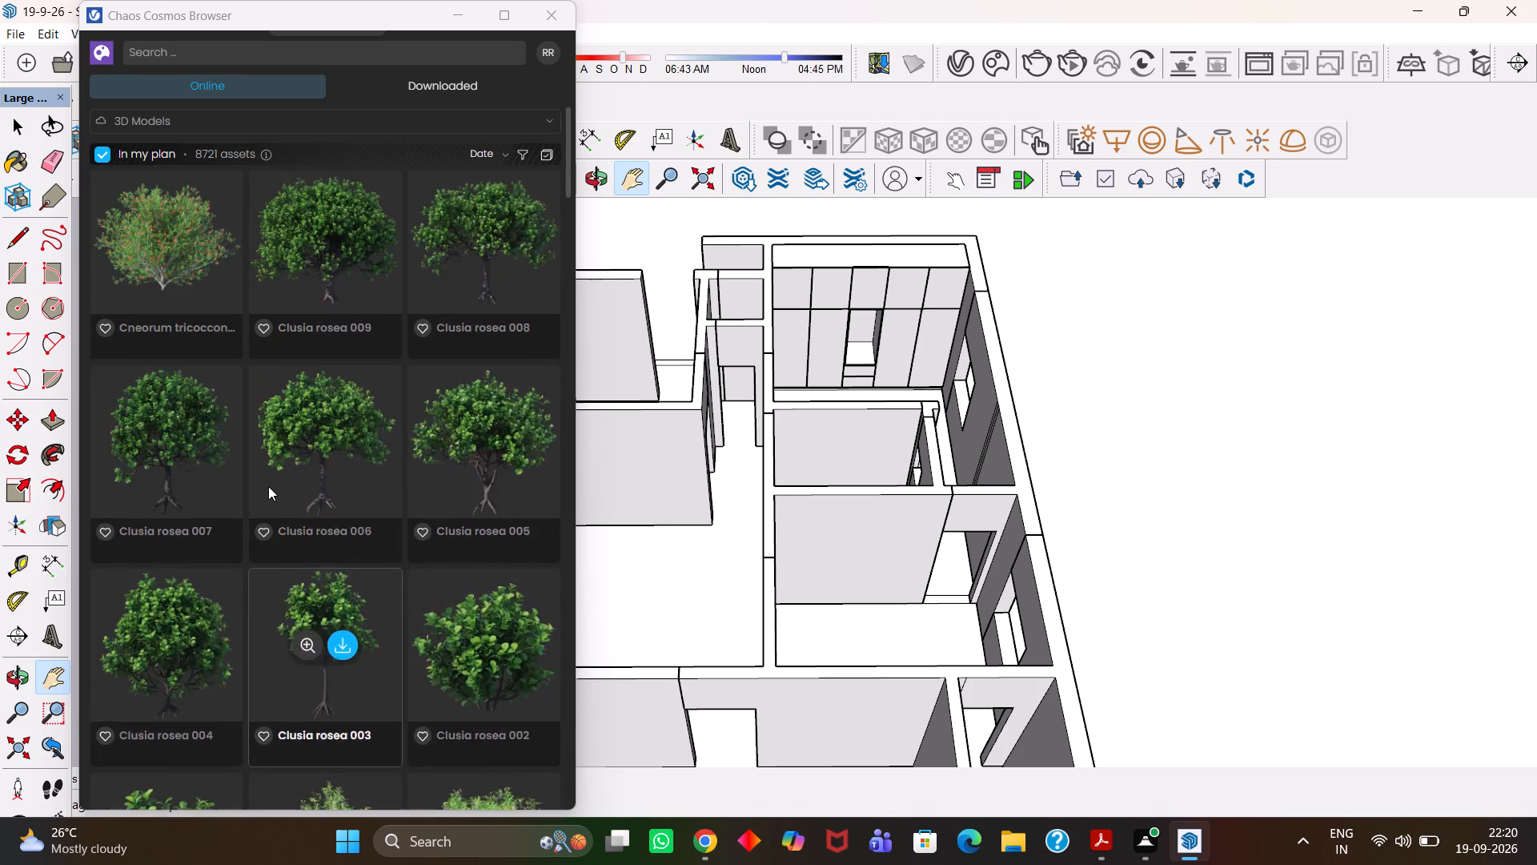
pyautogui.scroll(19, 268, 486)
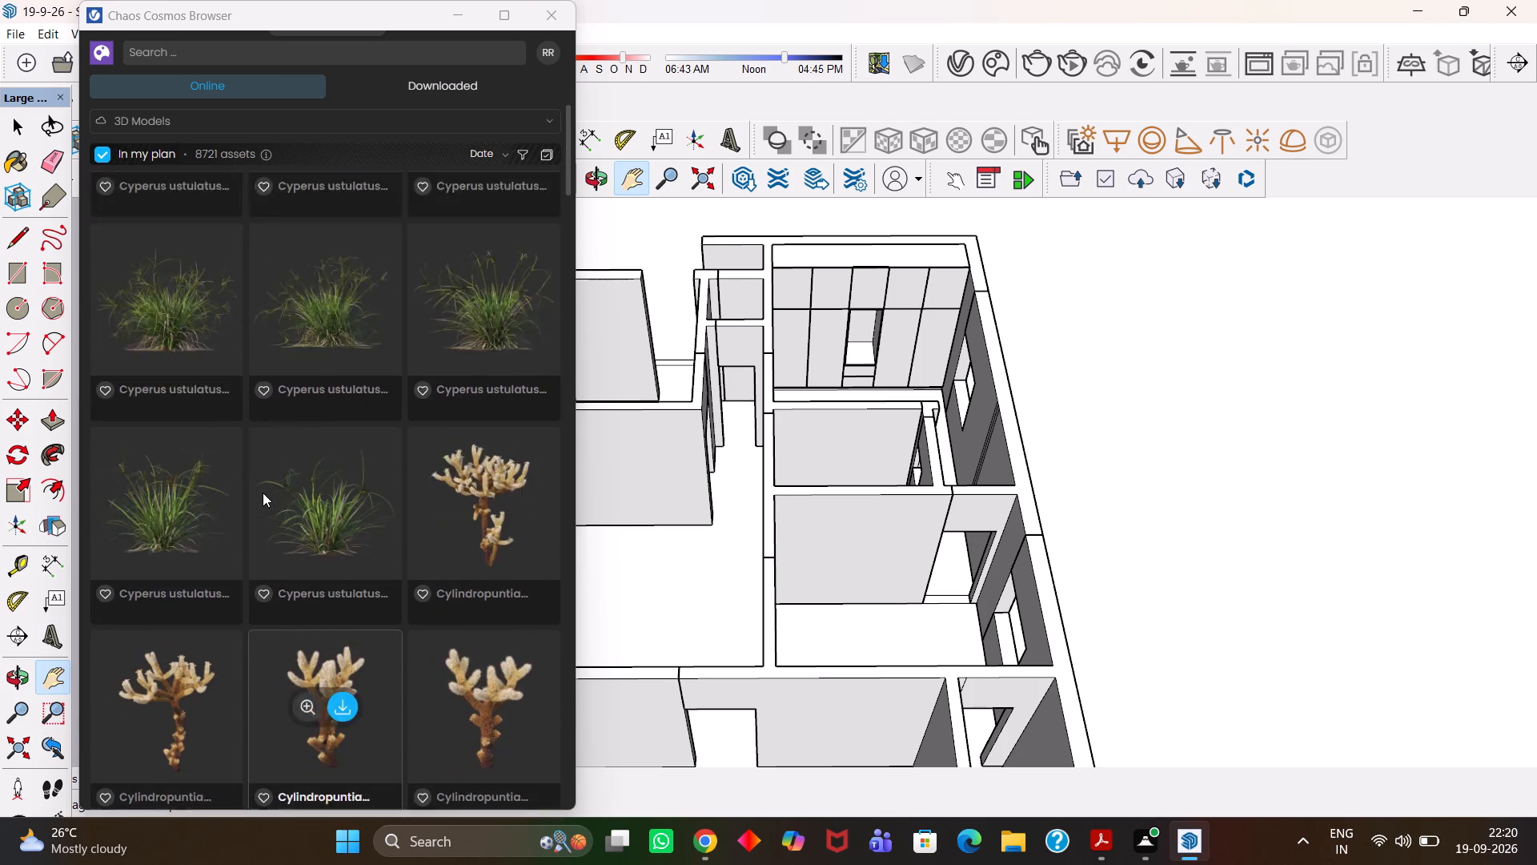
pyautogui.scroll(19, 263, 493)
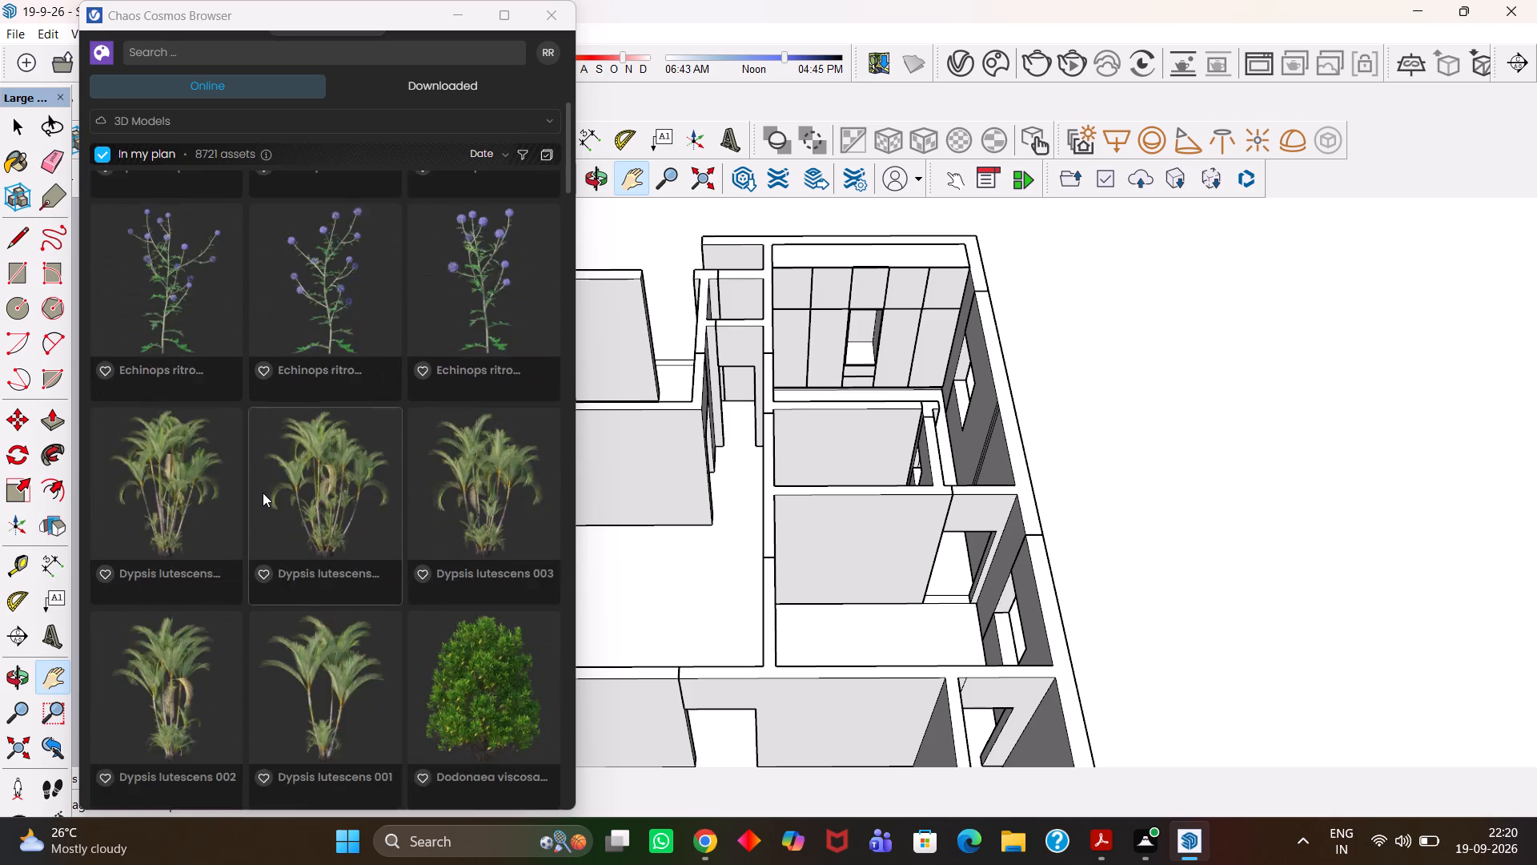
# Recheck the Eucalyptus trees, Fouquieria and Frangula shrubs and Helianthus sunflowers in the online 3D models.
pyautogui.scroll(19, 263, 493)
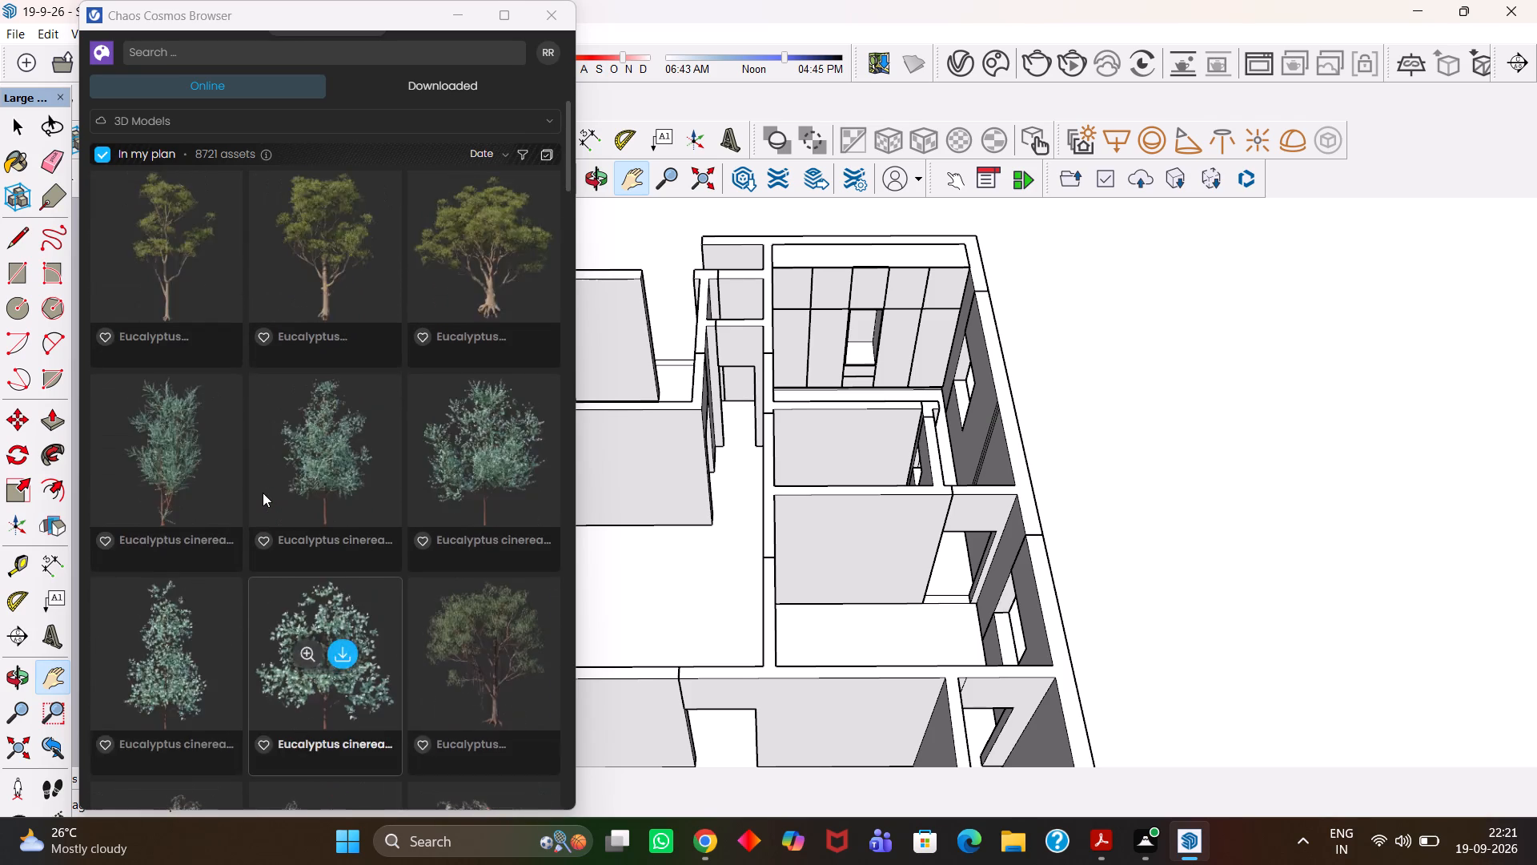
pyautogui.scroll(11, 263, 493)
pyautogui.scroll(14, 263, 493)
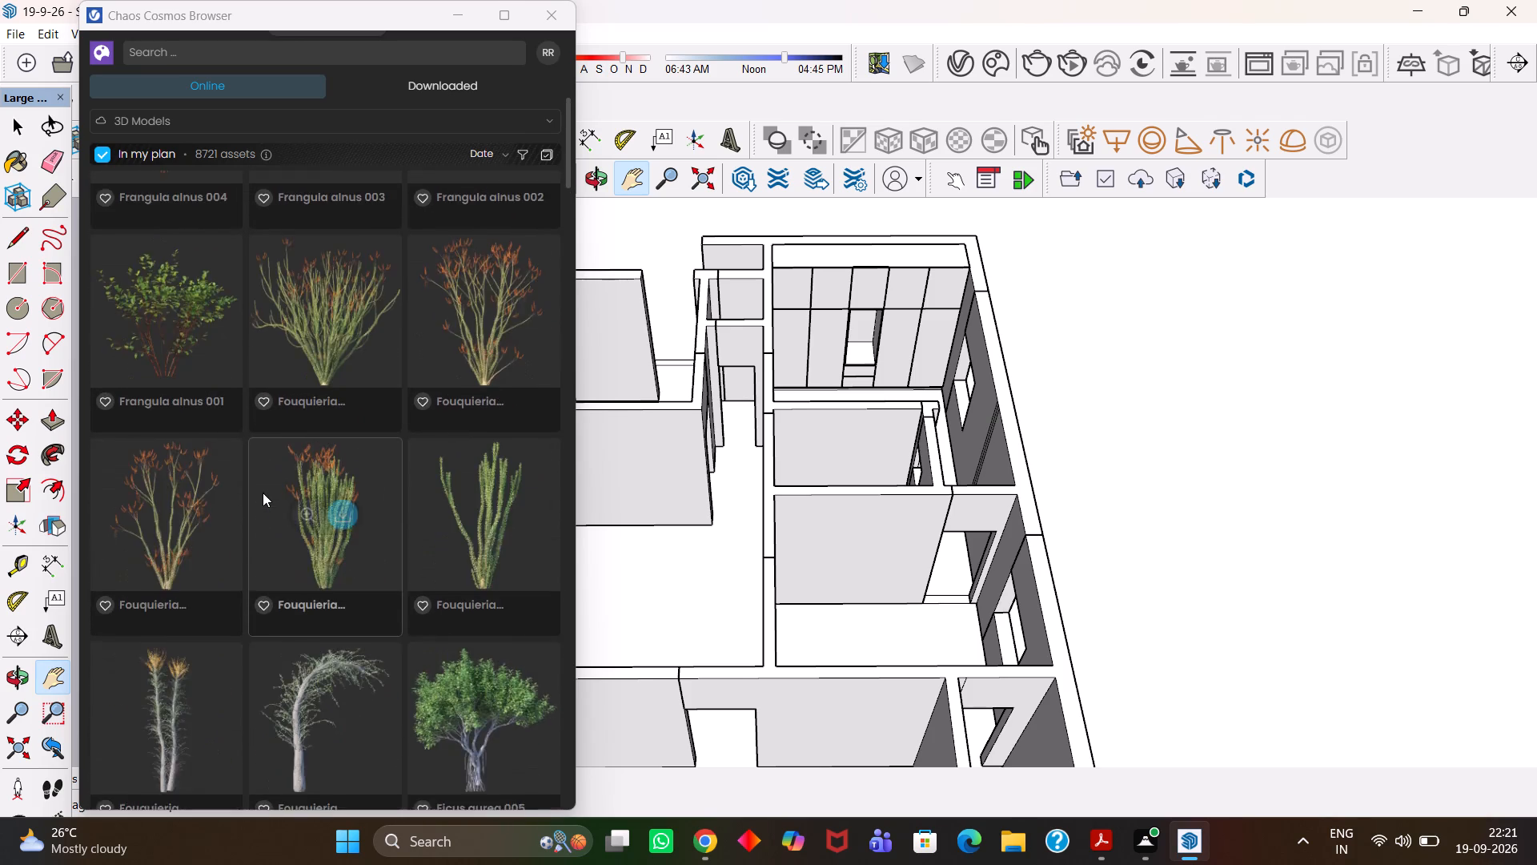
pyautogui.scroll(20, 263, 493)
pyautogui.scroll(8, 263, 493)
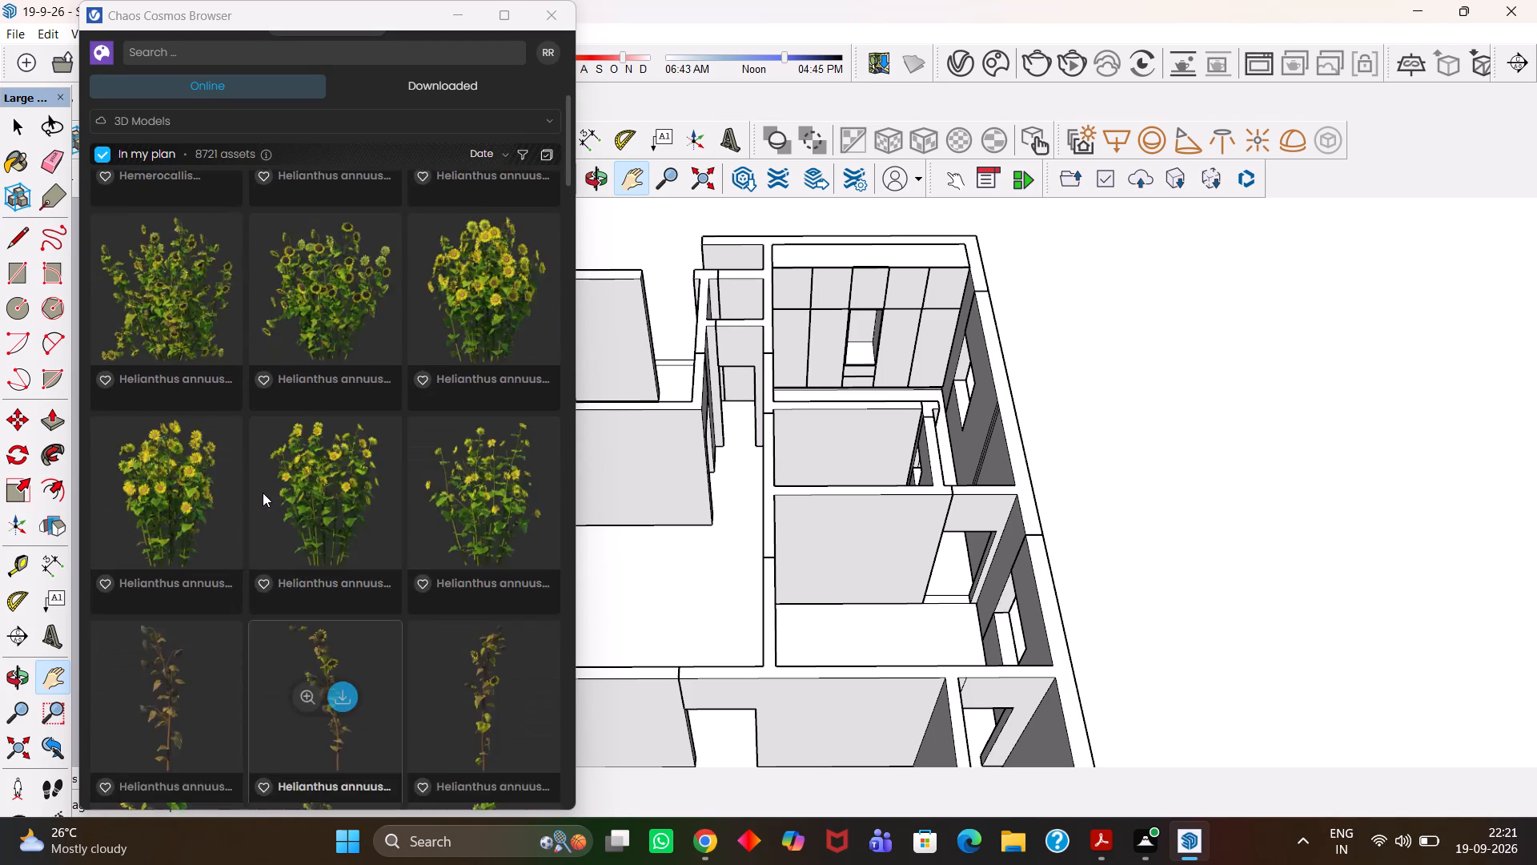
# Recheck the Hura, Hypericum, Ilex, Juniperus, Kigelia and Kolkwitzia trees and shrubs in the online 3D models.
pyautogui.scroll(19, 263, 493)
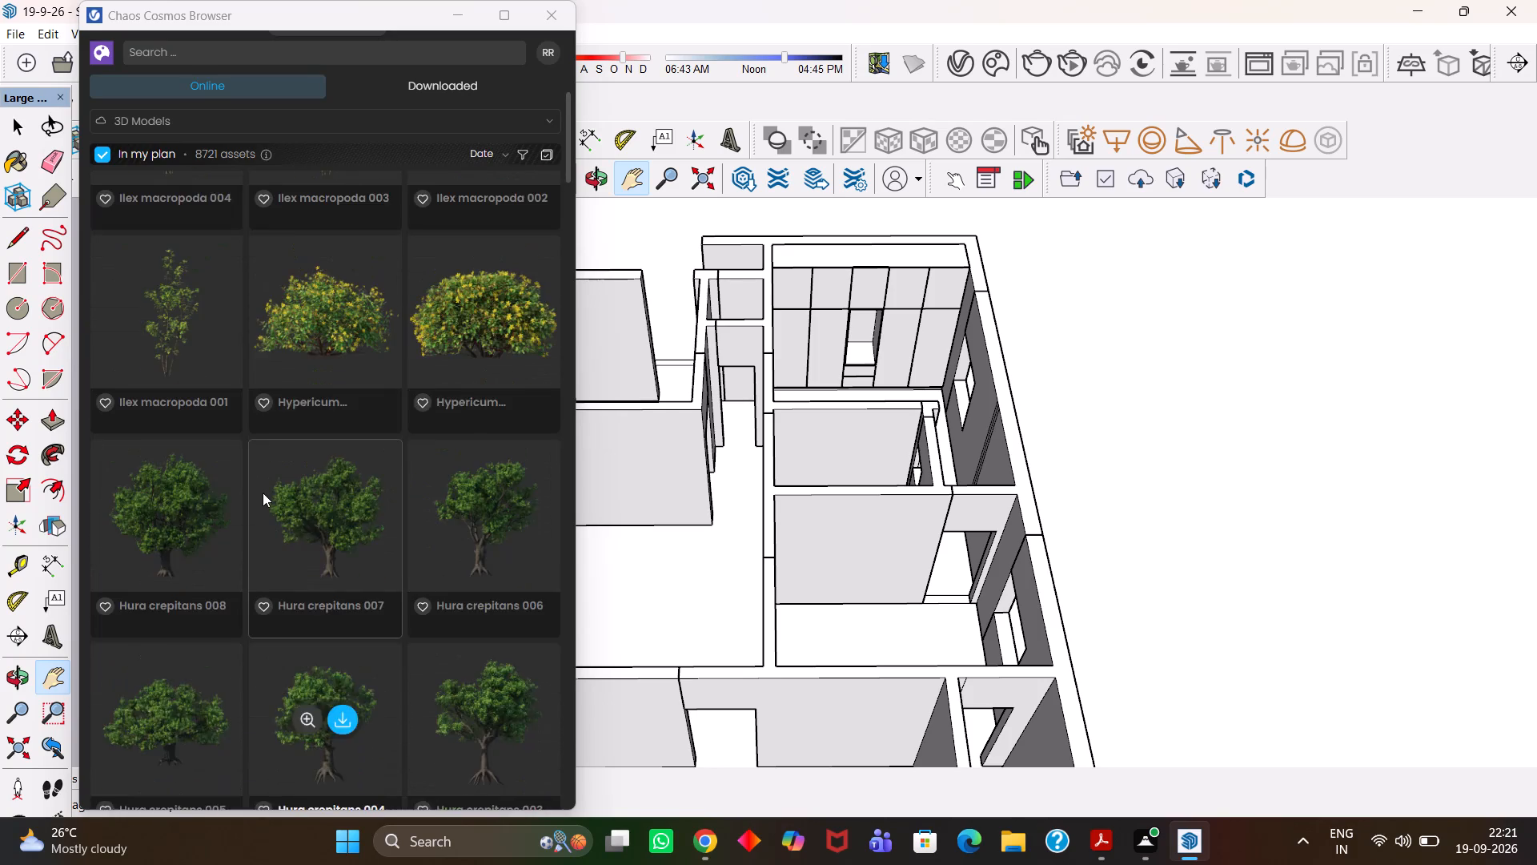
pyautogui.scroll(6, 263, 493)
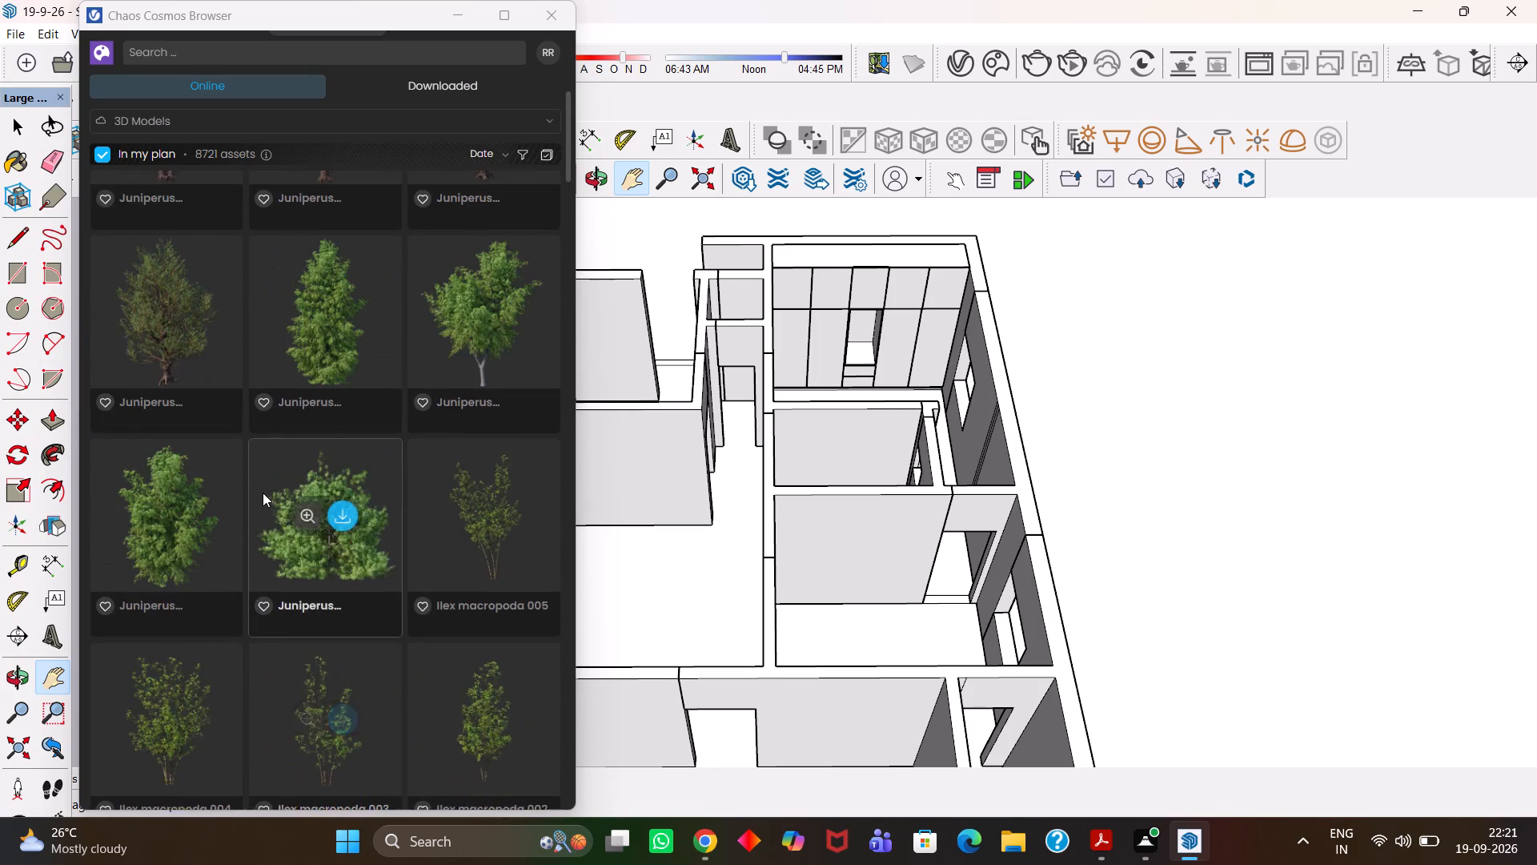
pyautogui.scroll(9, 263, 493)
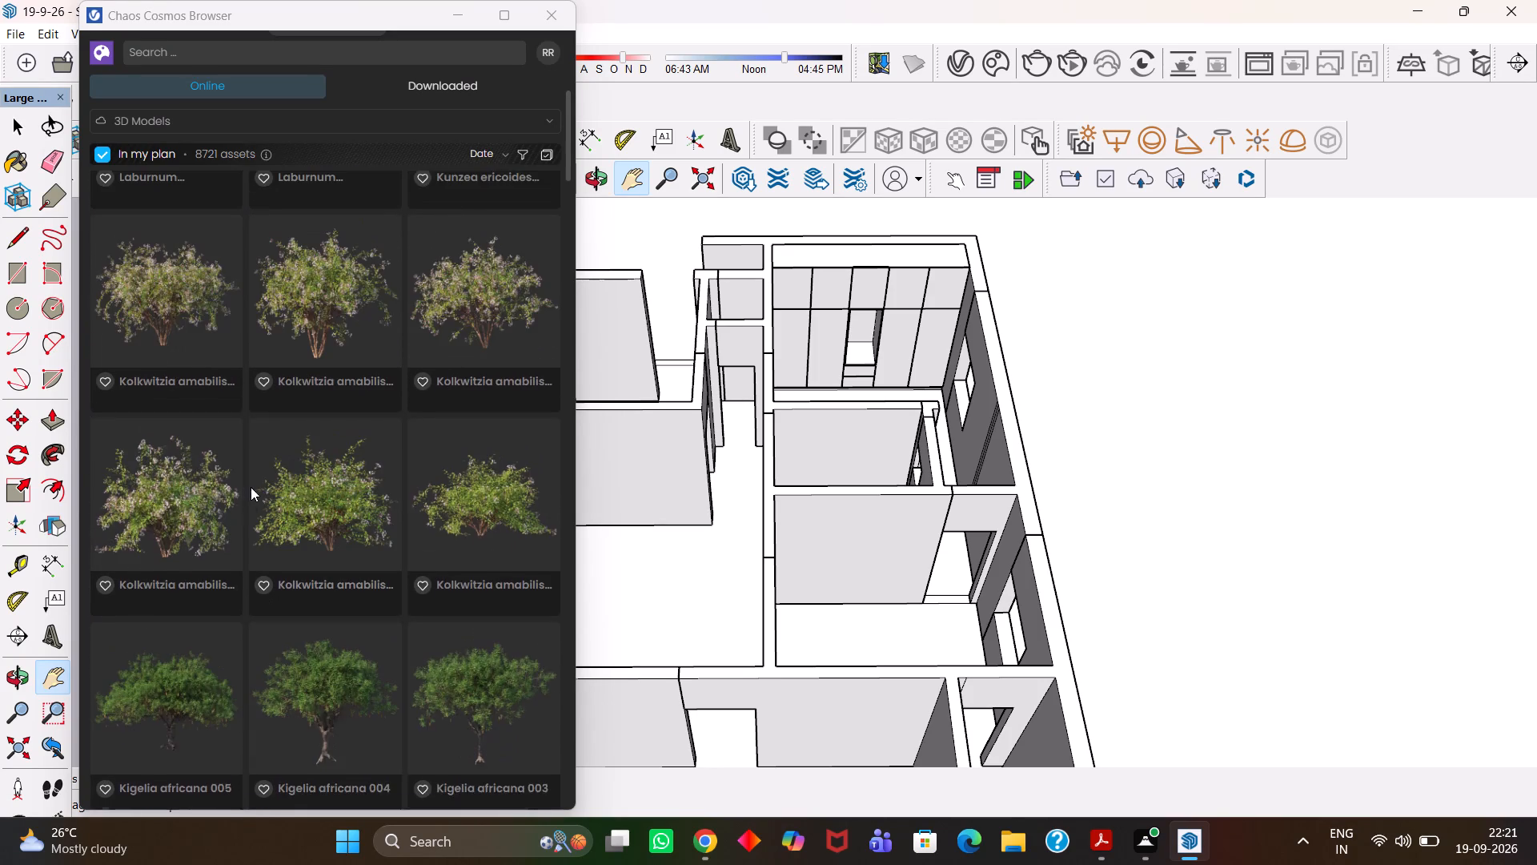
# Go back through the Larix trees and the Livistona australis and chinensis palms in the online 3D models.
pyautogui.scroll(3, 251, 487)
pyautogui.scroll(4, 267, 402)
pyautogui.scroll(1, 198, 314)
pyautogui.scroll(5, 126, 236)
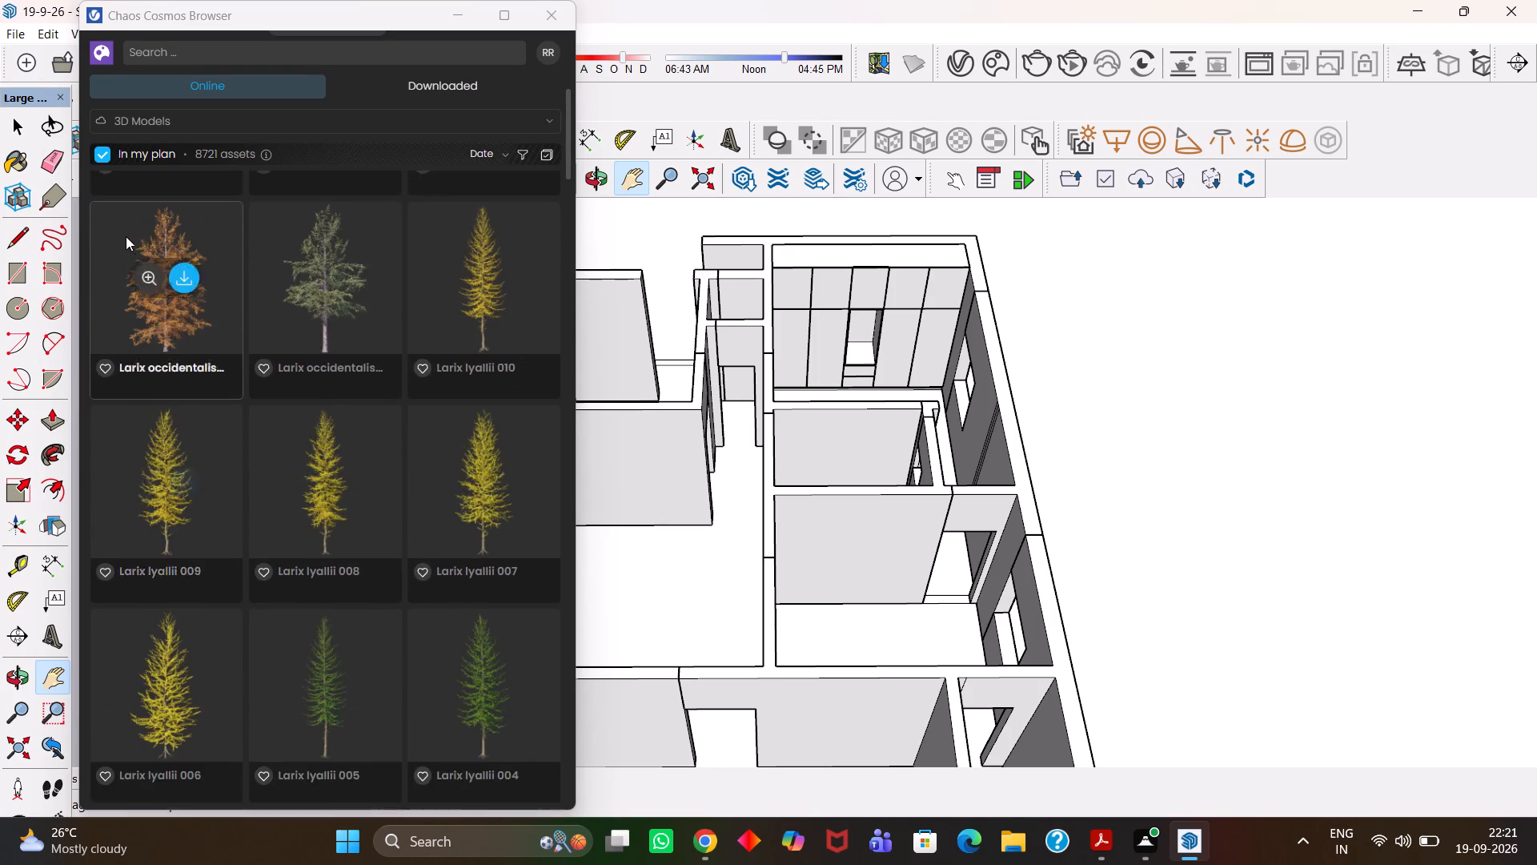
pyautogui.scroll(6, 149, 285)
pyautogui.scroll(3, 236, 429)
pyautogui.scroll(2, 319, 485)
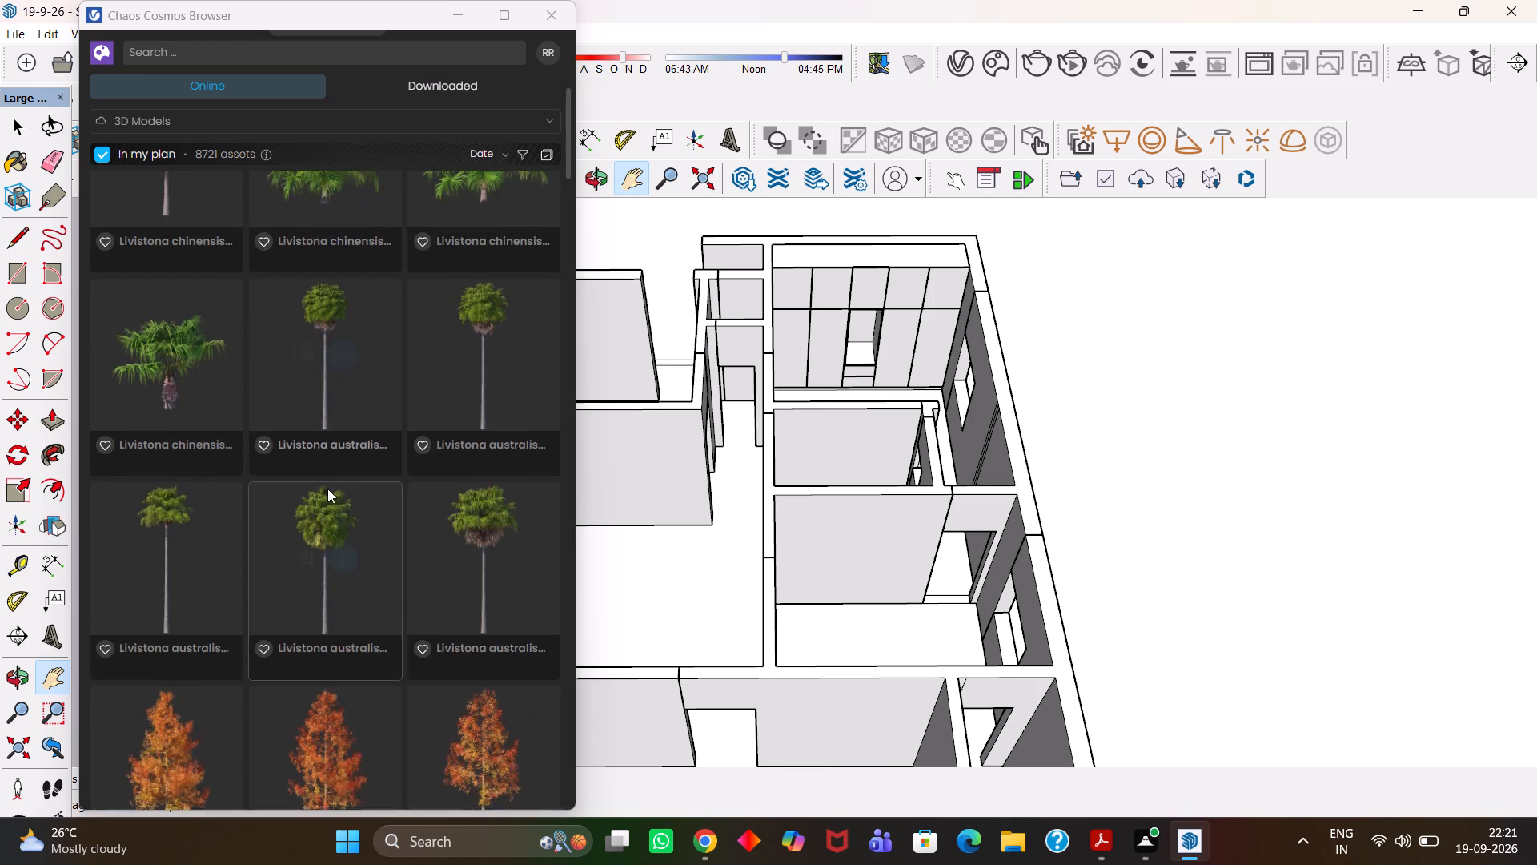
# Go back through the Melaleuca, Microsorum, Nypa, Orlaya, Pinus, Pseudotsuga and Pyrus plants and trees in the online 3D models.
pyautogui.scroll(1, 327, 489)
pyautogui.scroll(14, 259, 482)
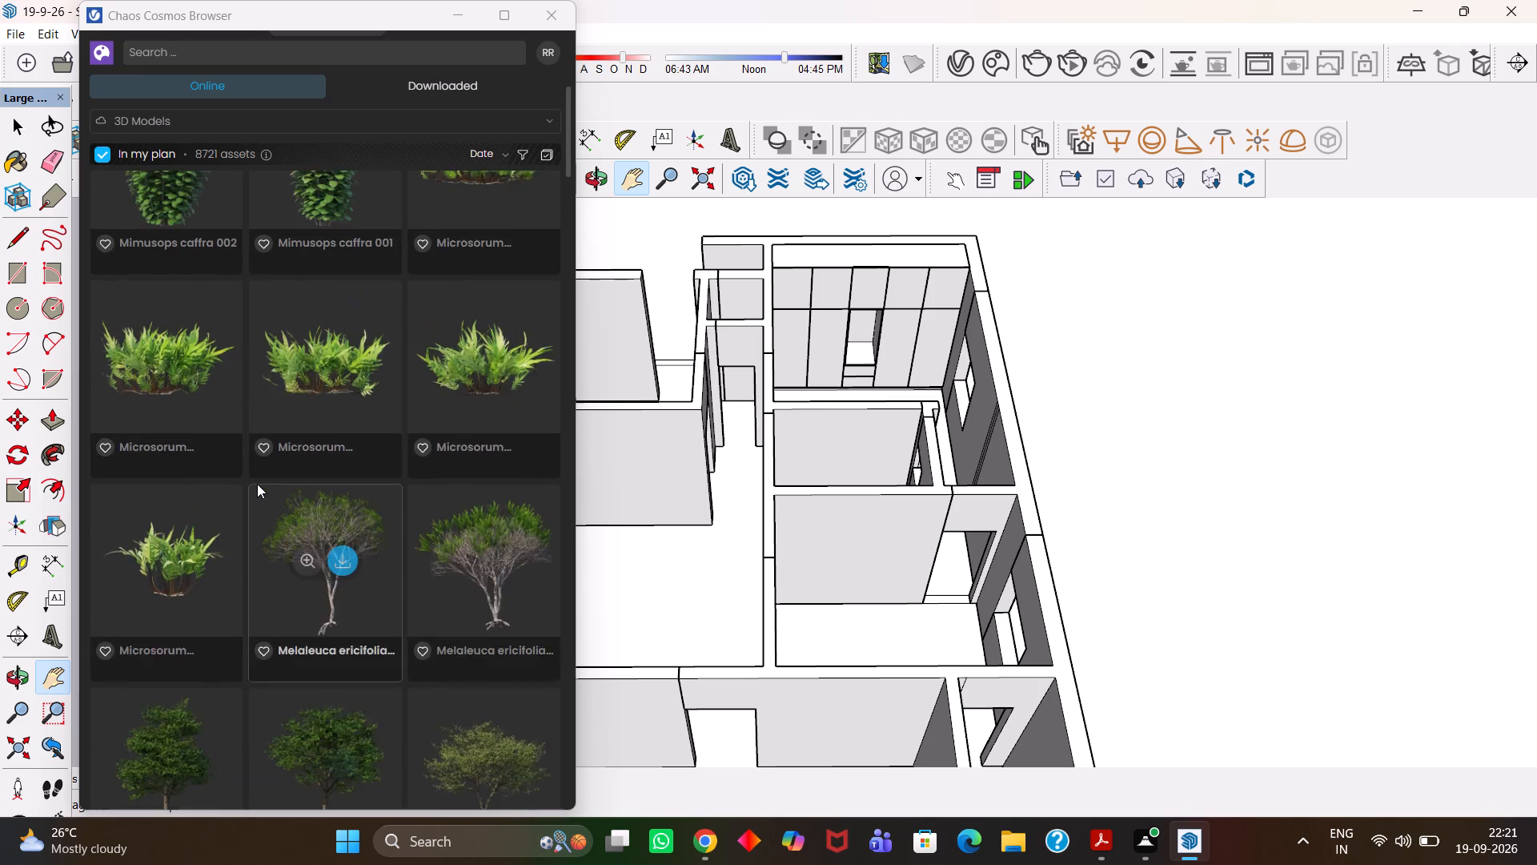
pyautogui.scroll(19, 257, 484)
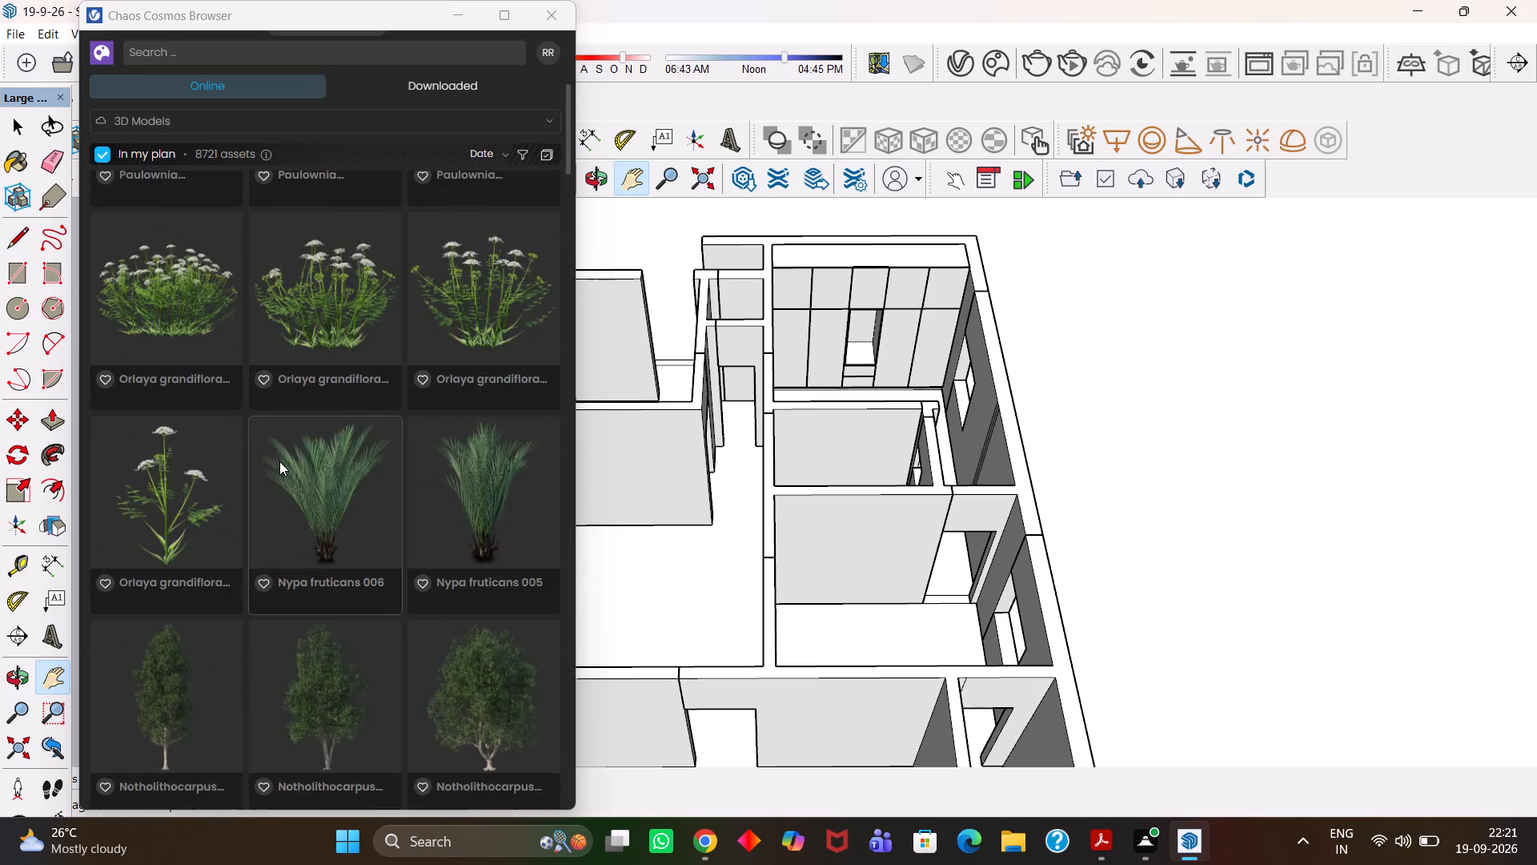
pyautogui.scroll(5, 279, 461)
pyautogui.scroll(20, 279, 461)
pyautogui.scroll(3, 279, 461)
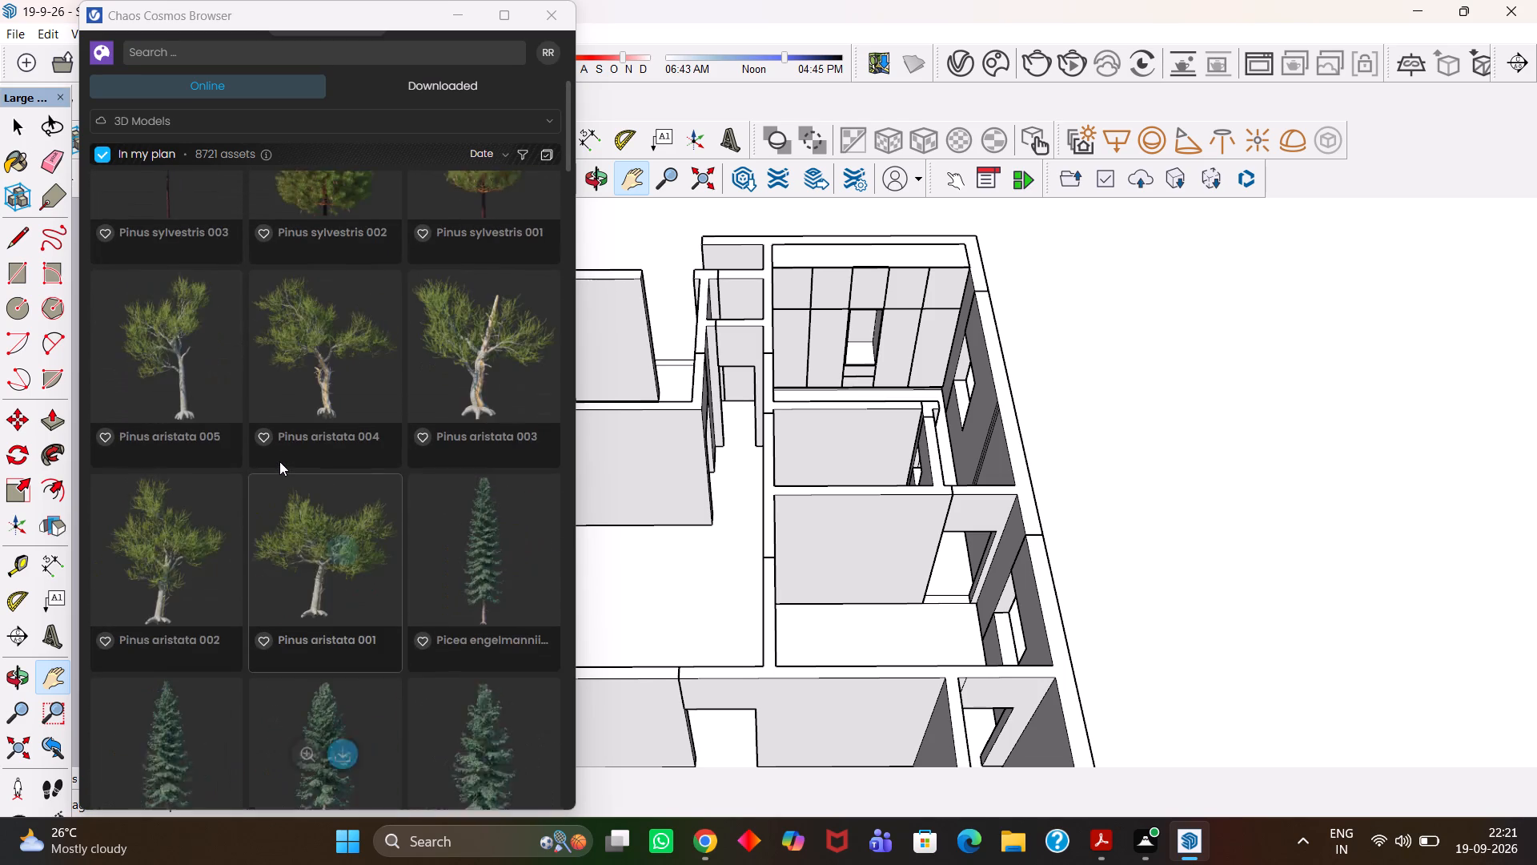
pyautogui.scroll(19, 279, 461)
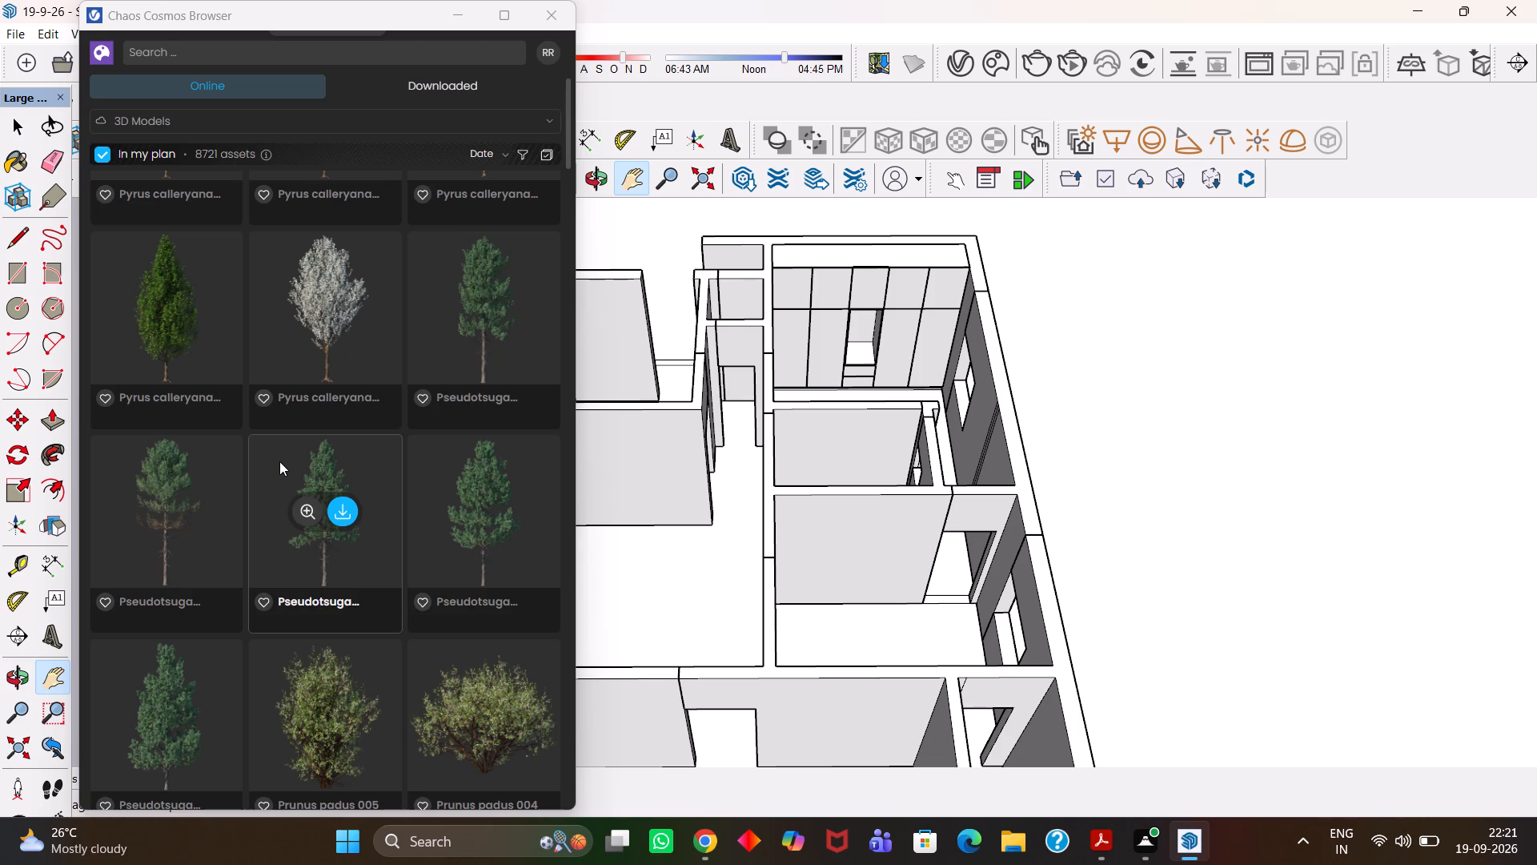
# Go back through the Quercus trees, Rhapidophyllum and Sabal palmetto palms and Rubus shrubs in the online 3D models.
pyautogui.scroll(6, 279, 519)
pyautogui.scroll(3, 366, 477)
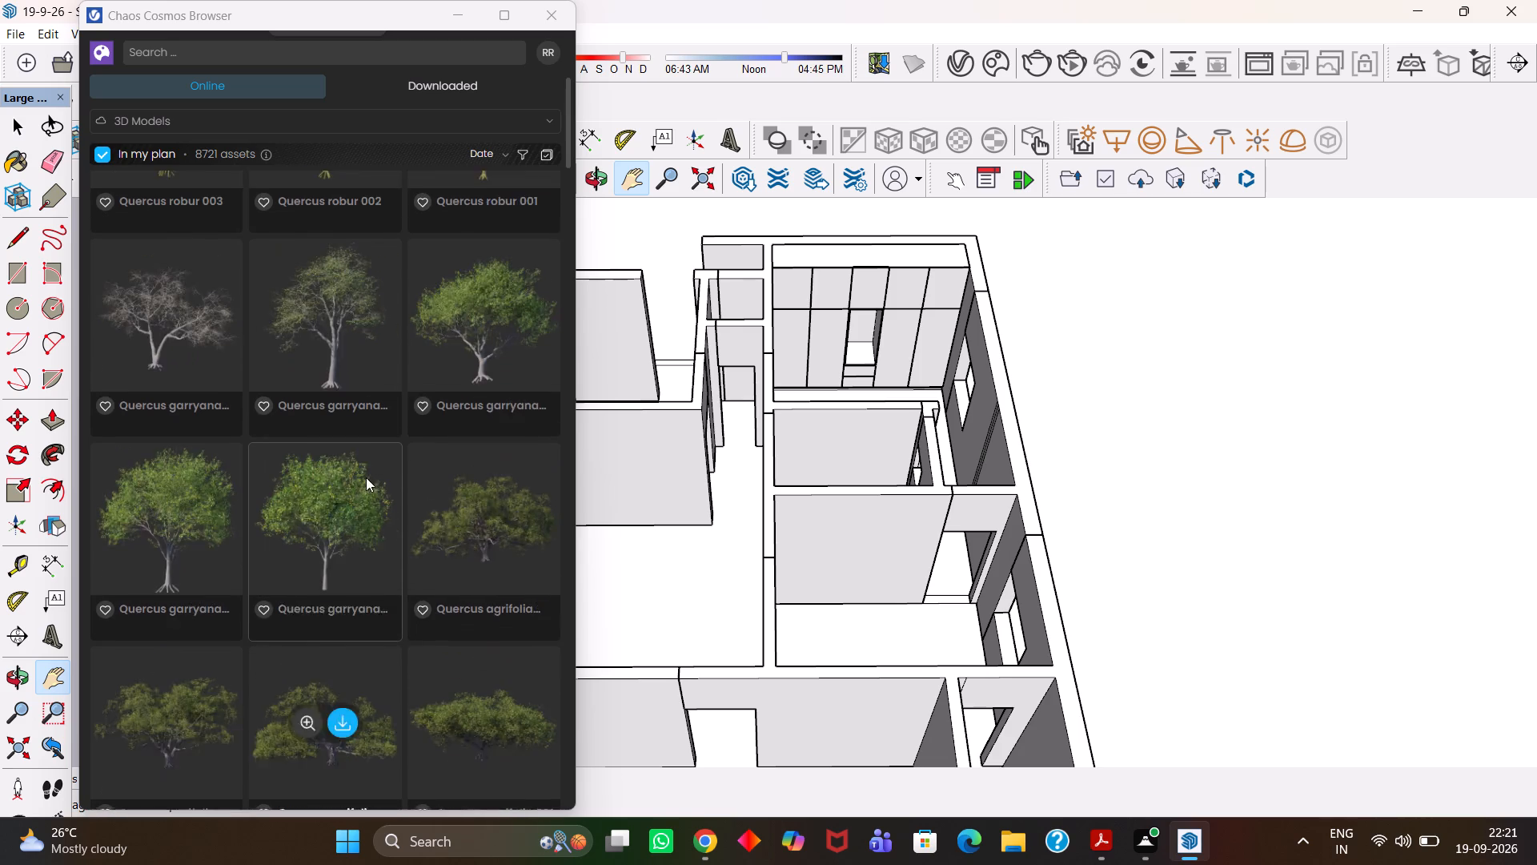
pyautogui.scroll(10, 360, 487)
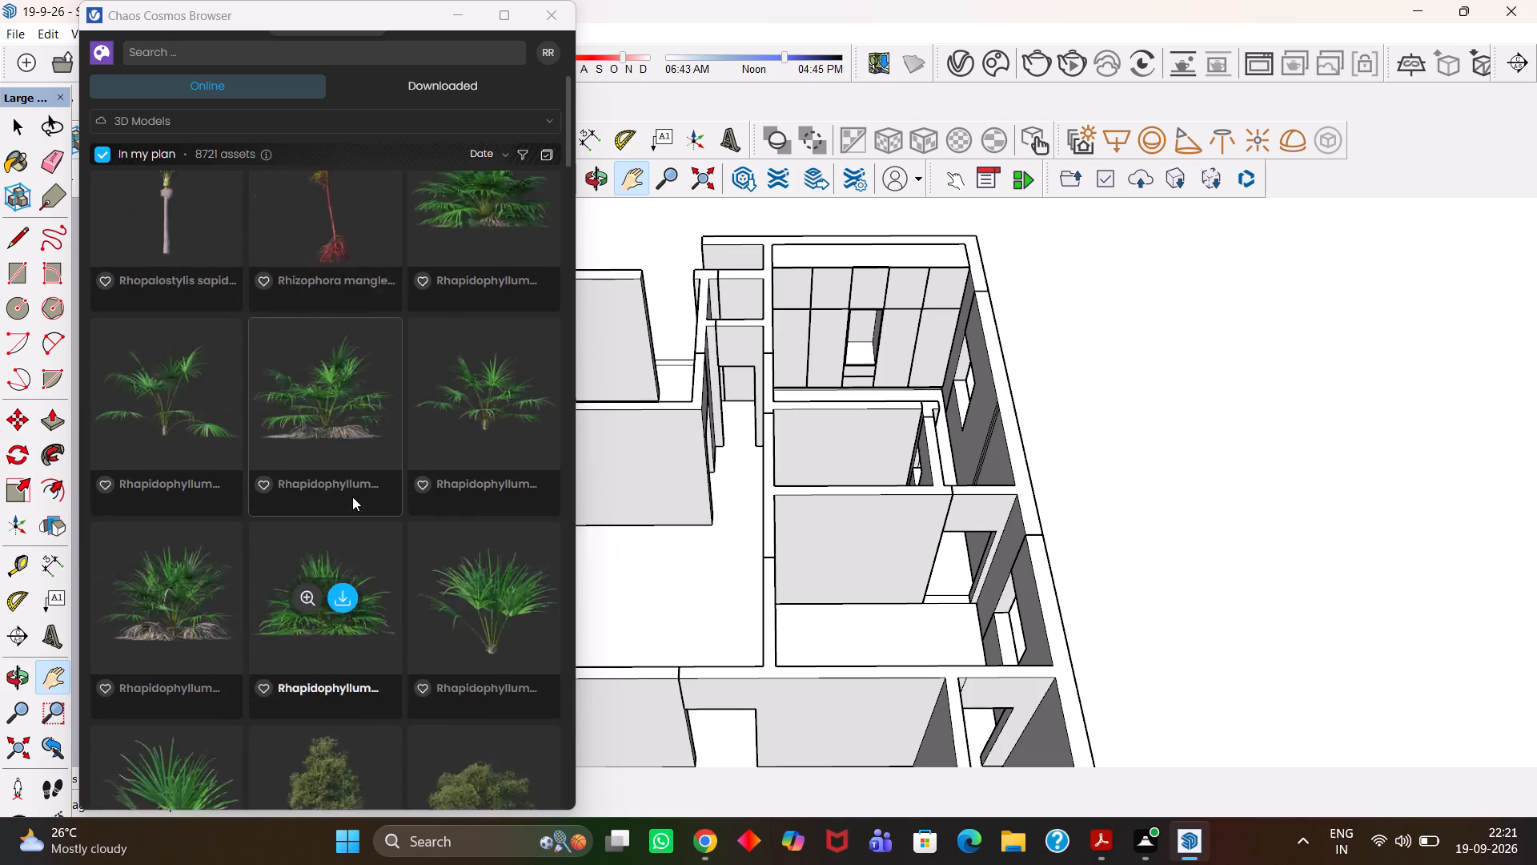
pyautogui.scroll(3, 284, 499)
pyautogui.scroll(3, 174, 521)
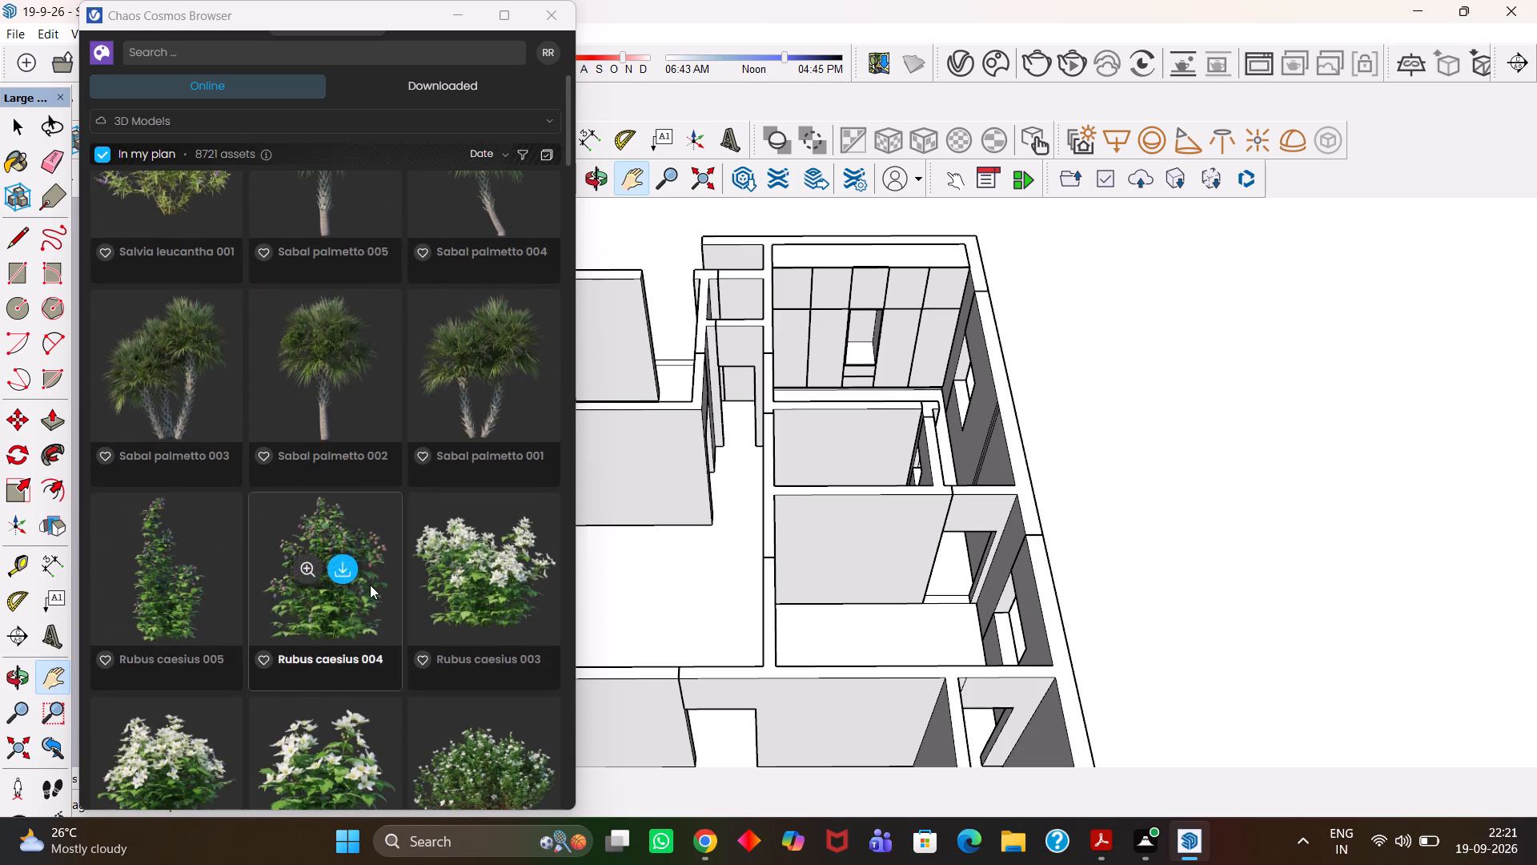
# Go back through the Salvia, potted Sansevieria, Saraca, Scabiosa, Scaevola and Schefflera plants in the online 3D models.
pyautogui.scroll(1, 512, 585)
pyautogui.scroll(3, 230, 500)
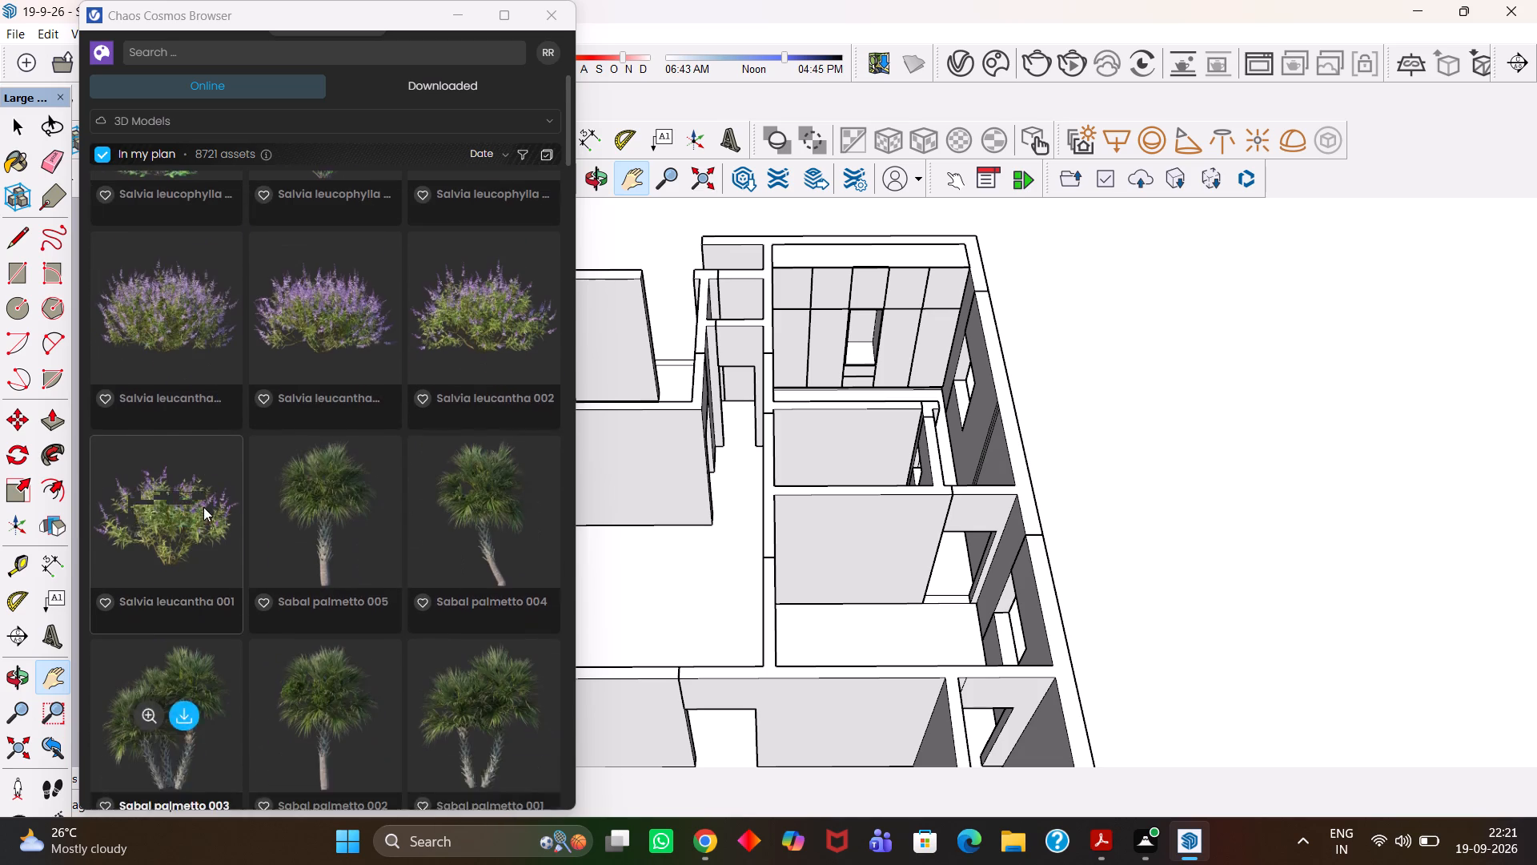
pyautogui.scroll(2, 303, 550)
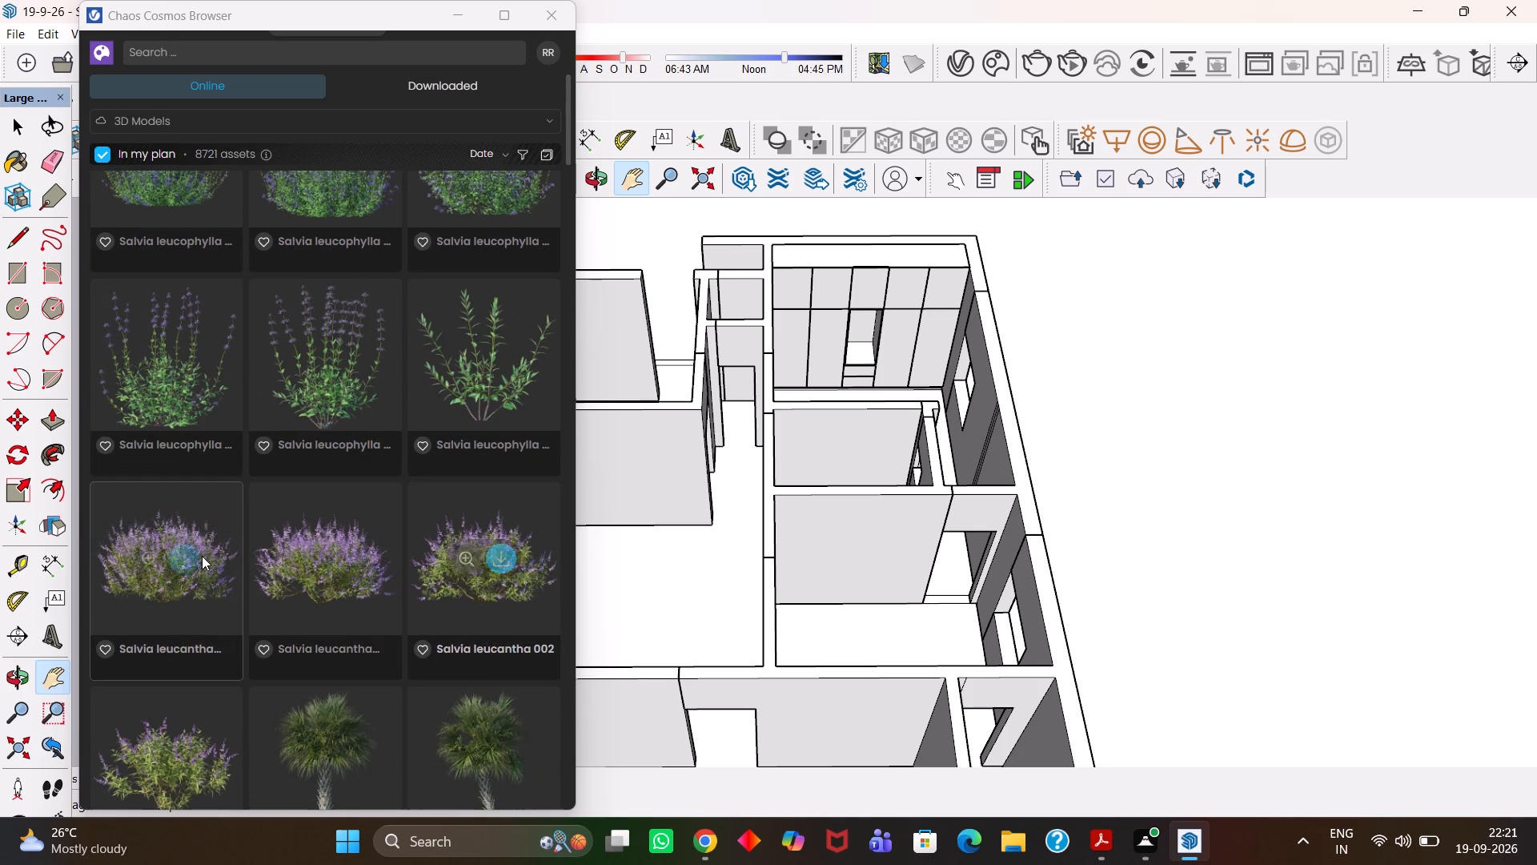
pyautogui.scroll(2, 174, 556)
pyautogui.scroll(2, 501, 603)
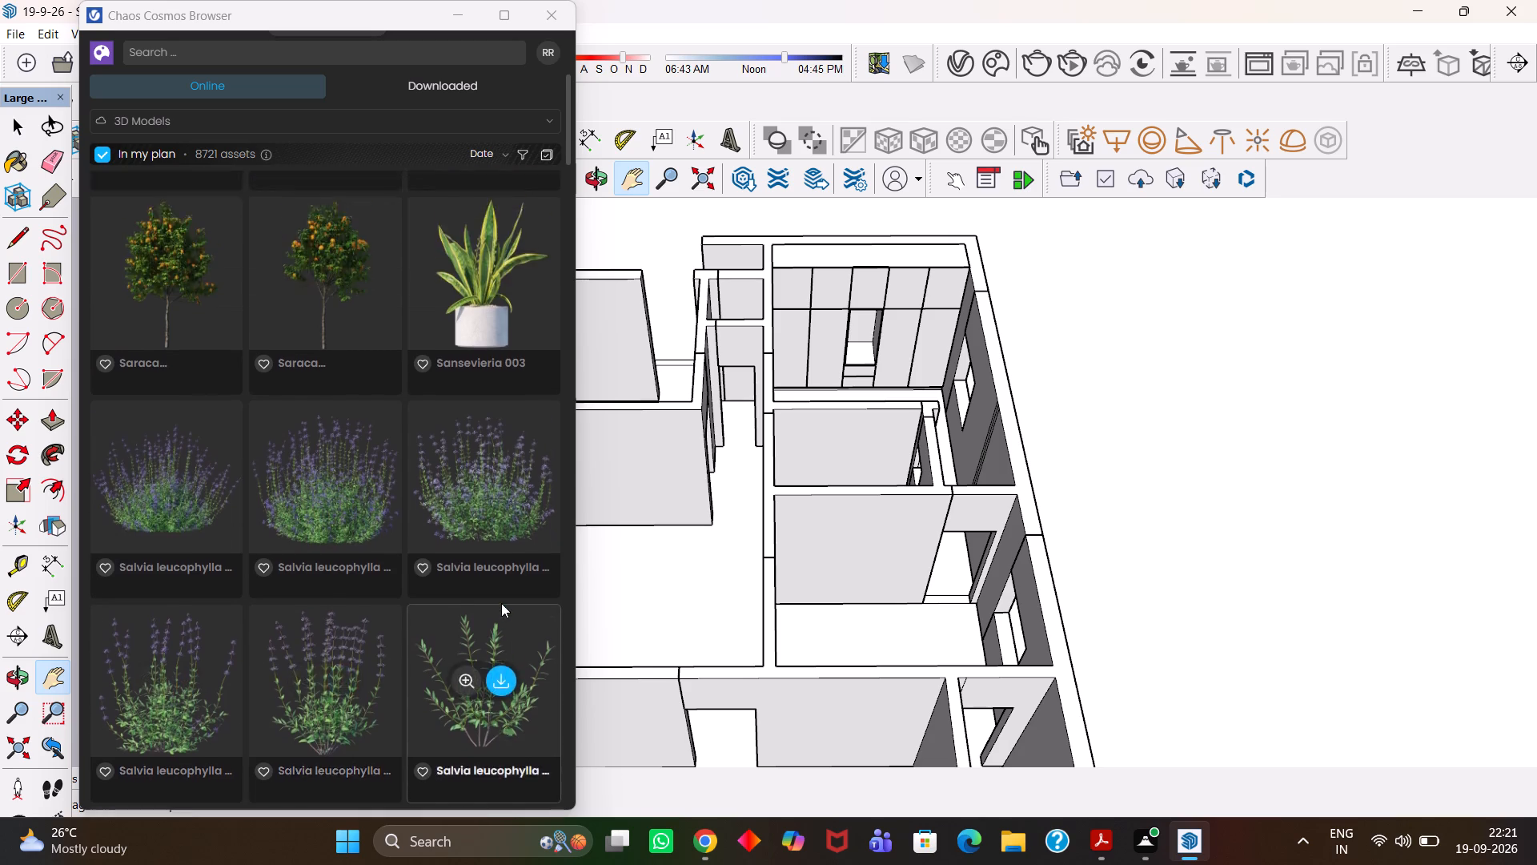
pyautogui.scroll(2, 201, 458)
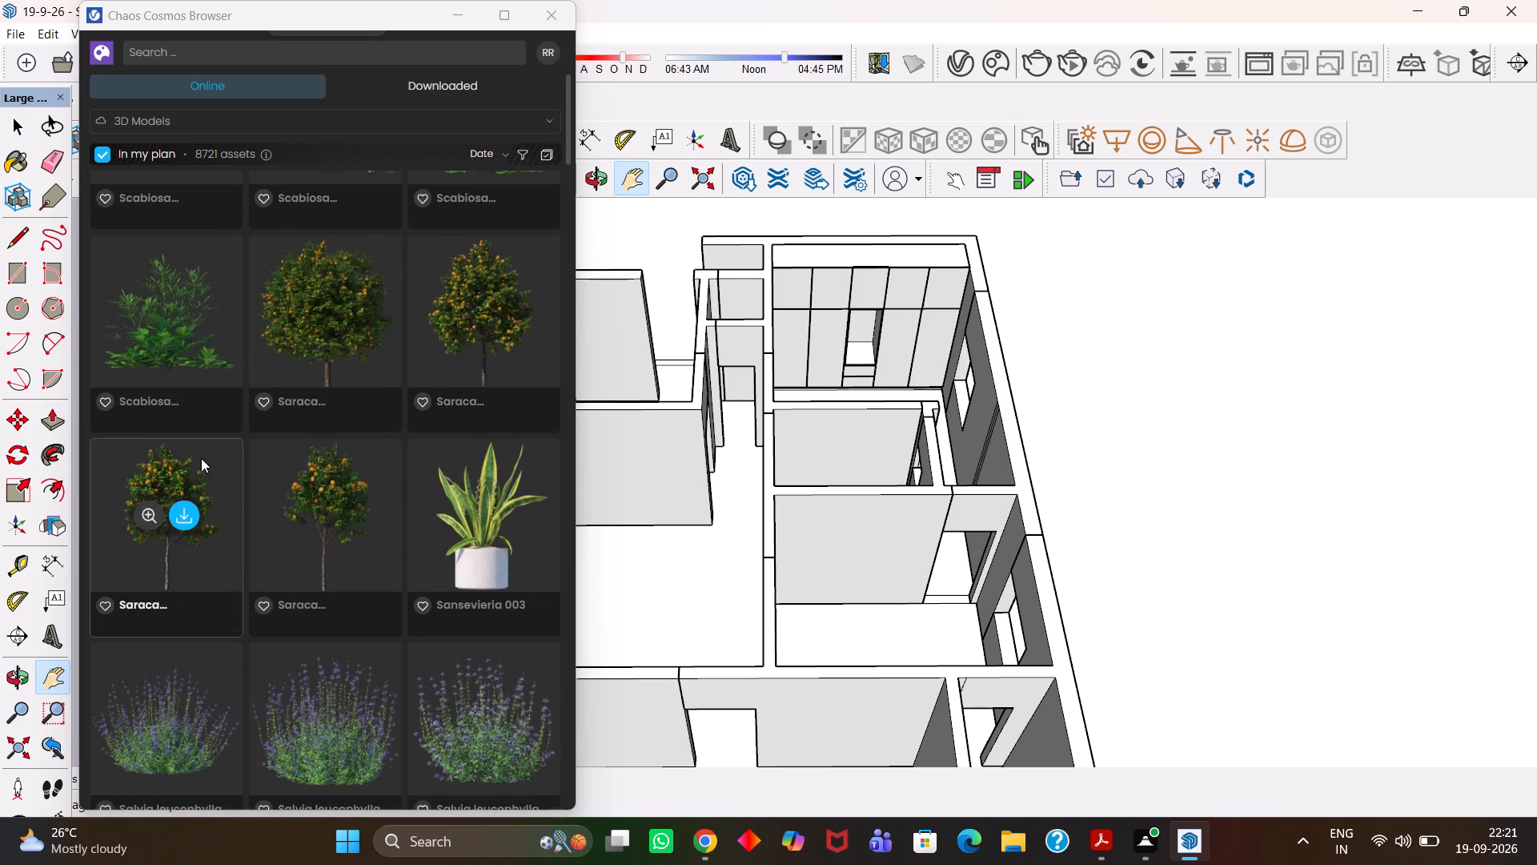
pyautogui.scroll(2, 530, 580)
pyautogui.scroll(2, 152, 545)
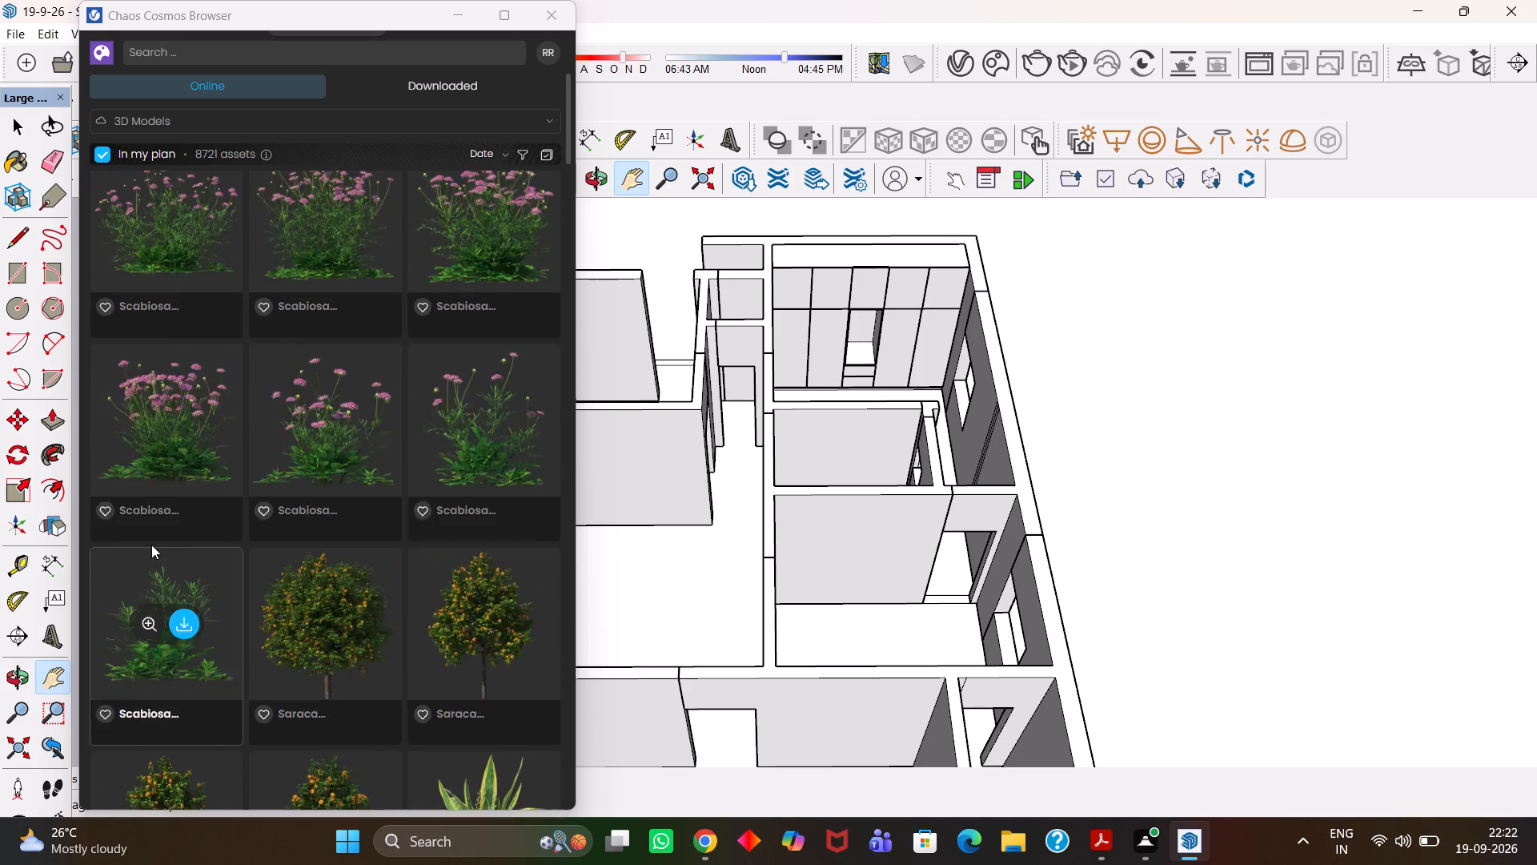
pyautogui.scroll(1, 303, 566)
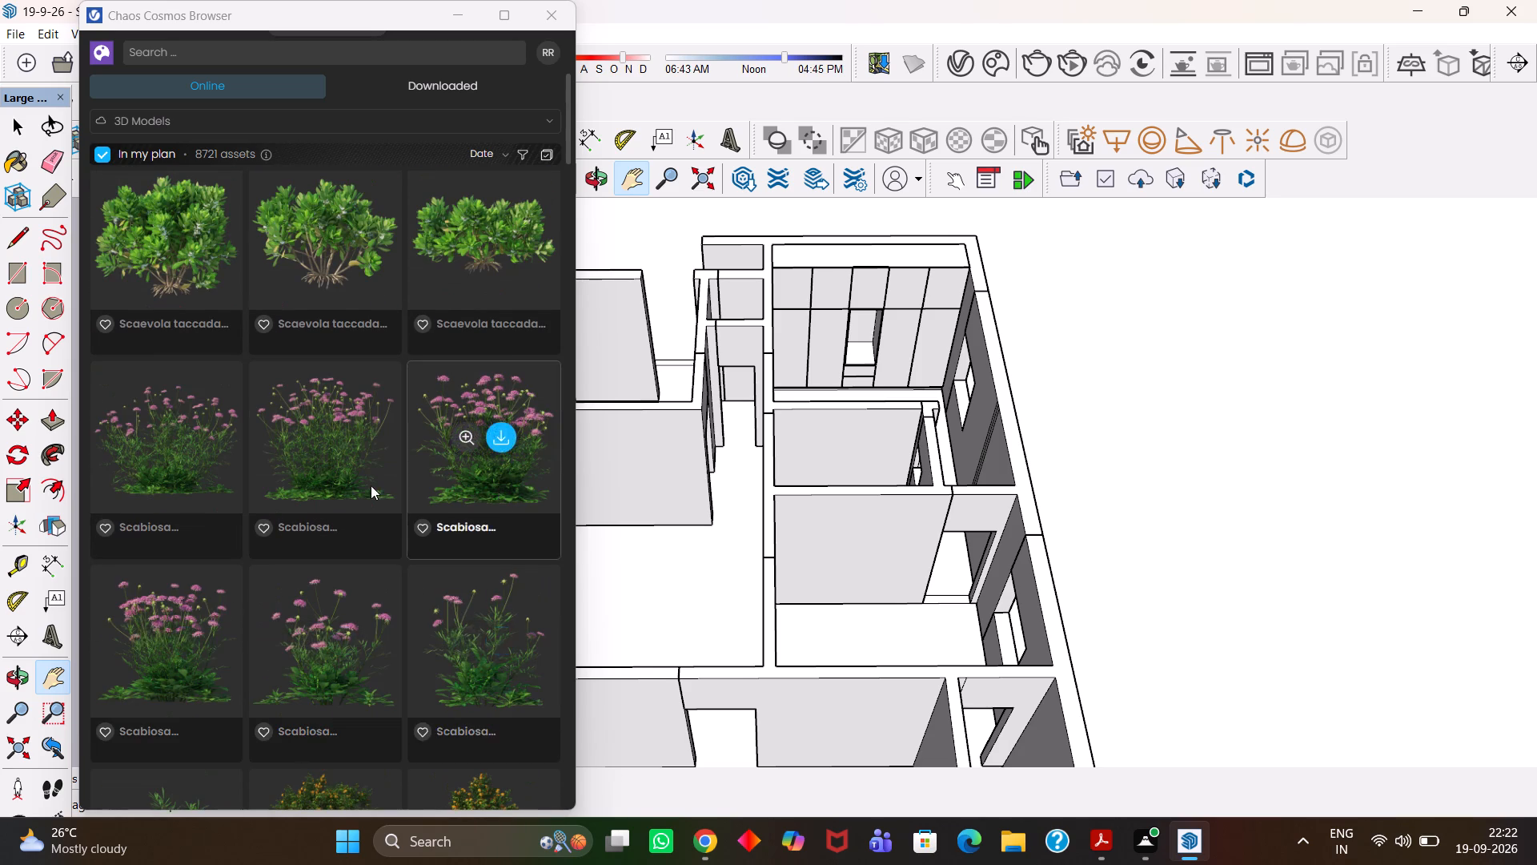
pyautogui.scroll(2, 306, 477)
pyautogui.scroll(2, 208, 494)
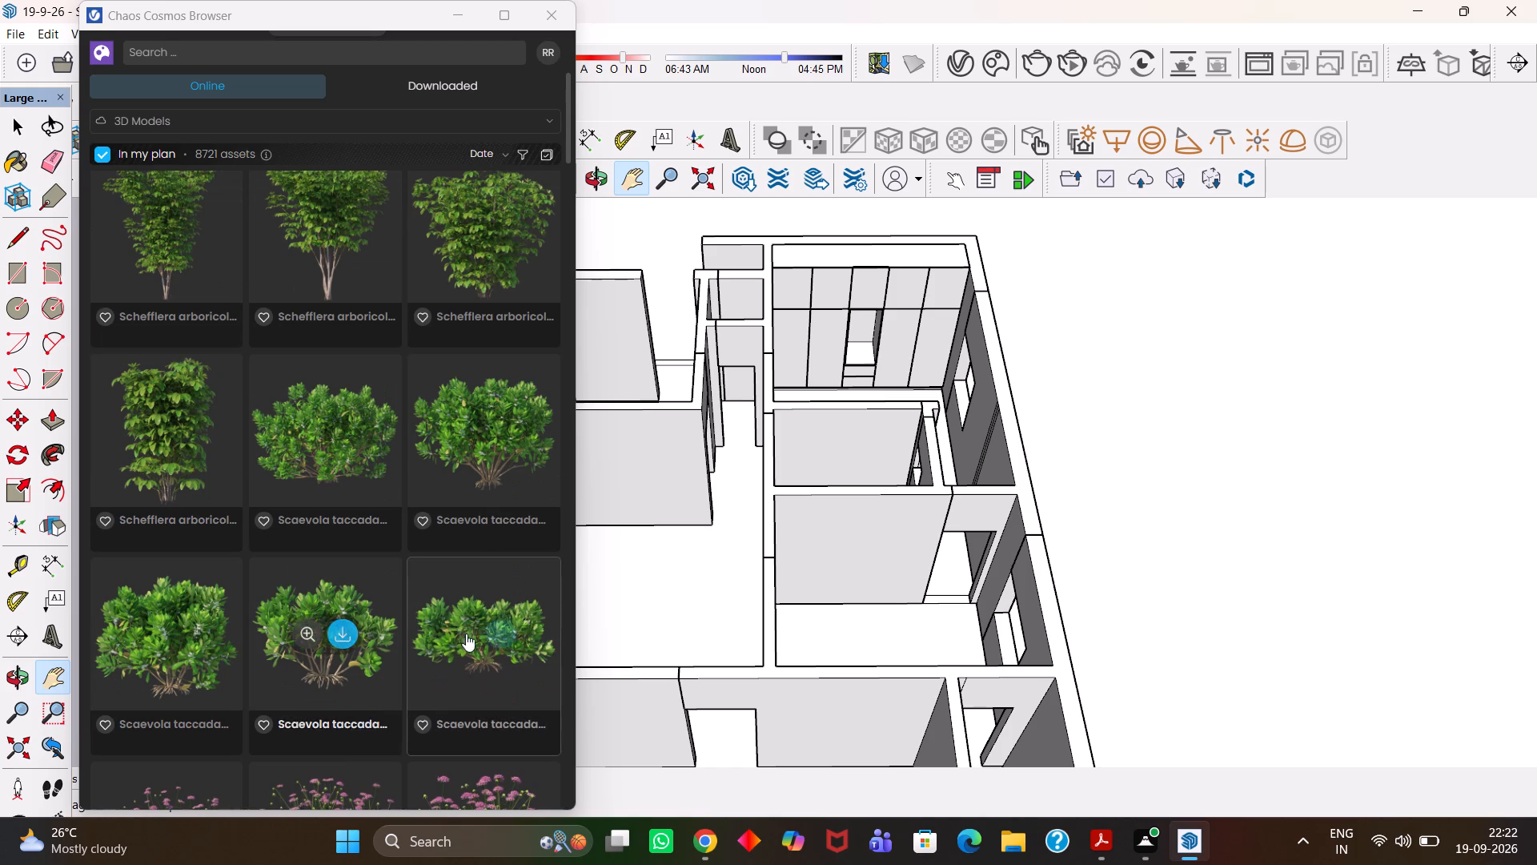
# Look again through the Schefflera and Scaevola shrubs, Salvia plants and Sabal palmetto palms in the online 3D models.
pyautogui.scroll(2, 483, 638)
pyautogui.scroll(-2, 156, 569)
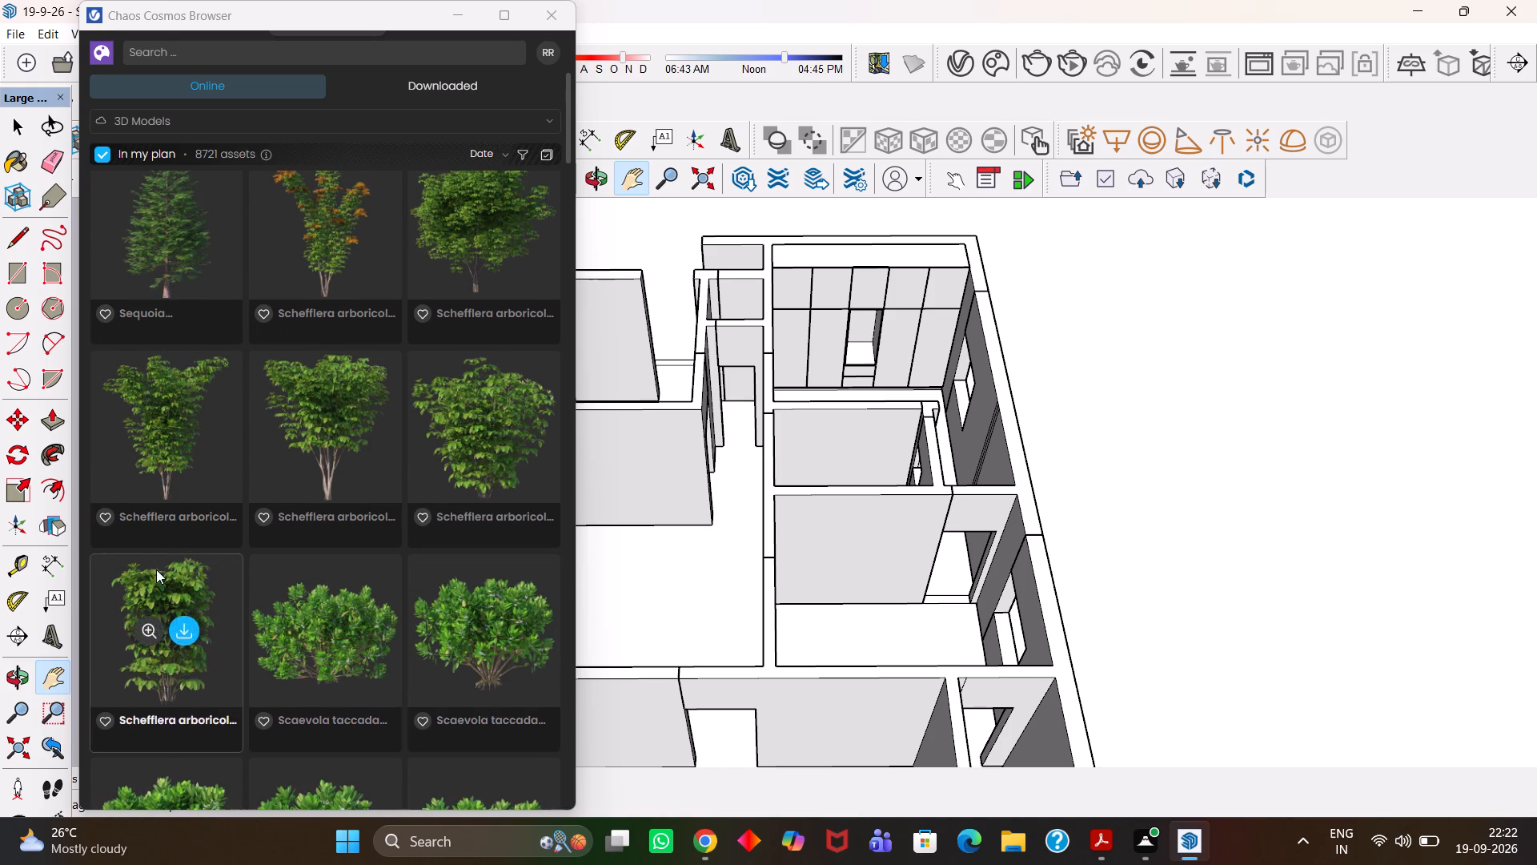
pyautogui.scroll(-2, 156, 569)
pyautogui.scroll(4, 212, 551)
pyautogui.scroll(-17, 243, 545)
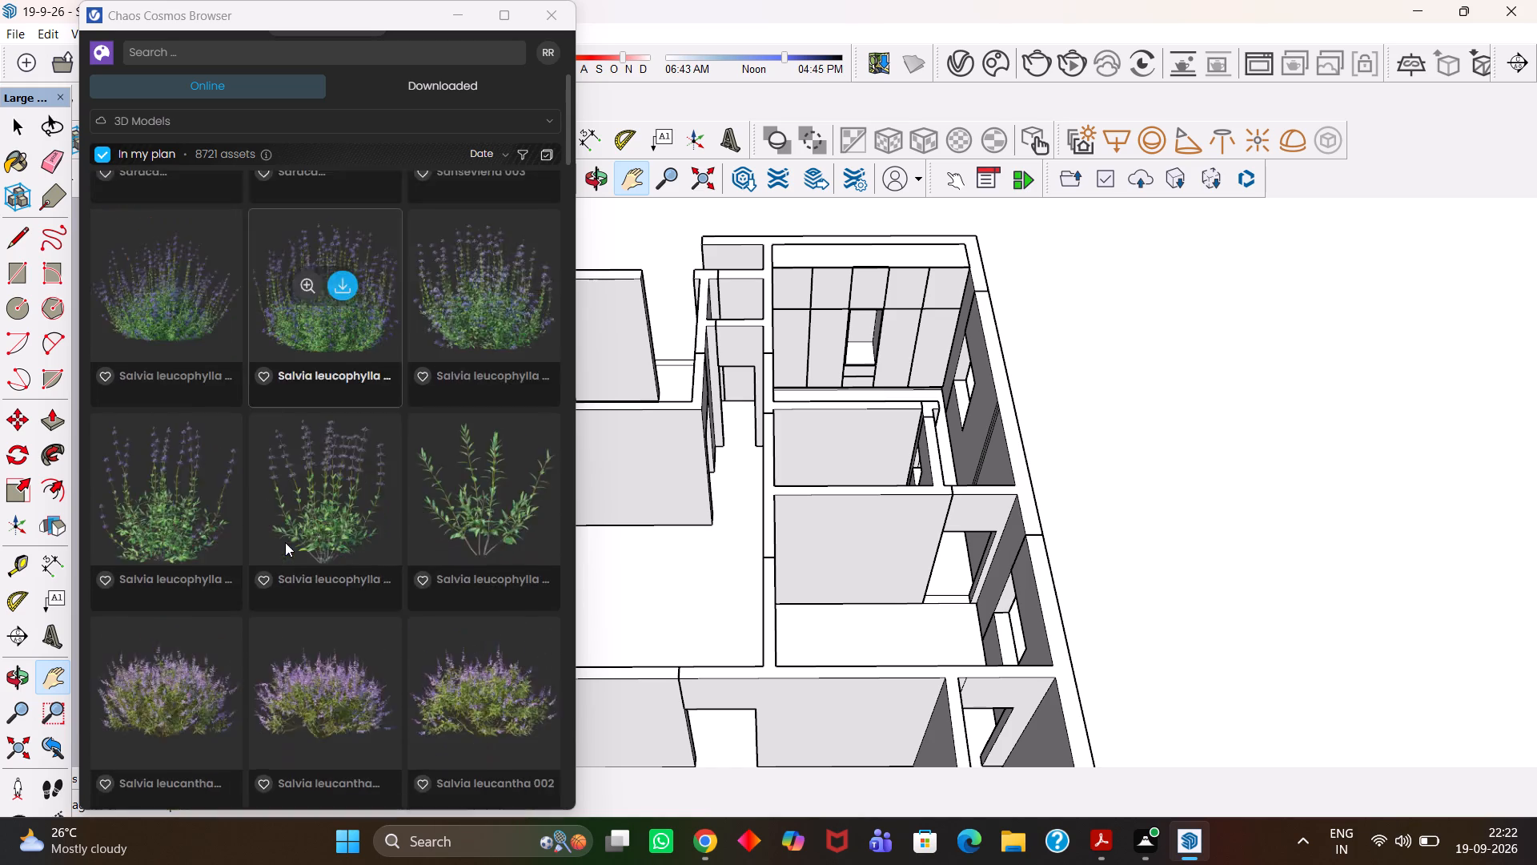
pyautogui.scroll(-4, 285, 542)
pyautogui.scroll(-3, 452, 574)
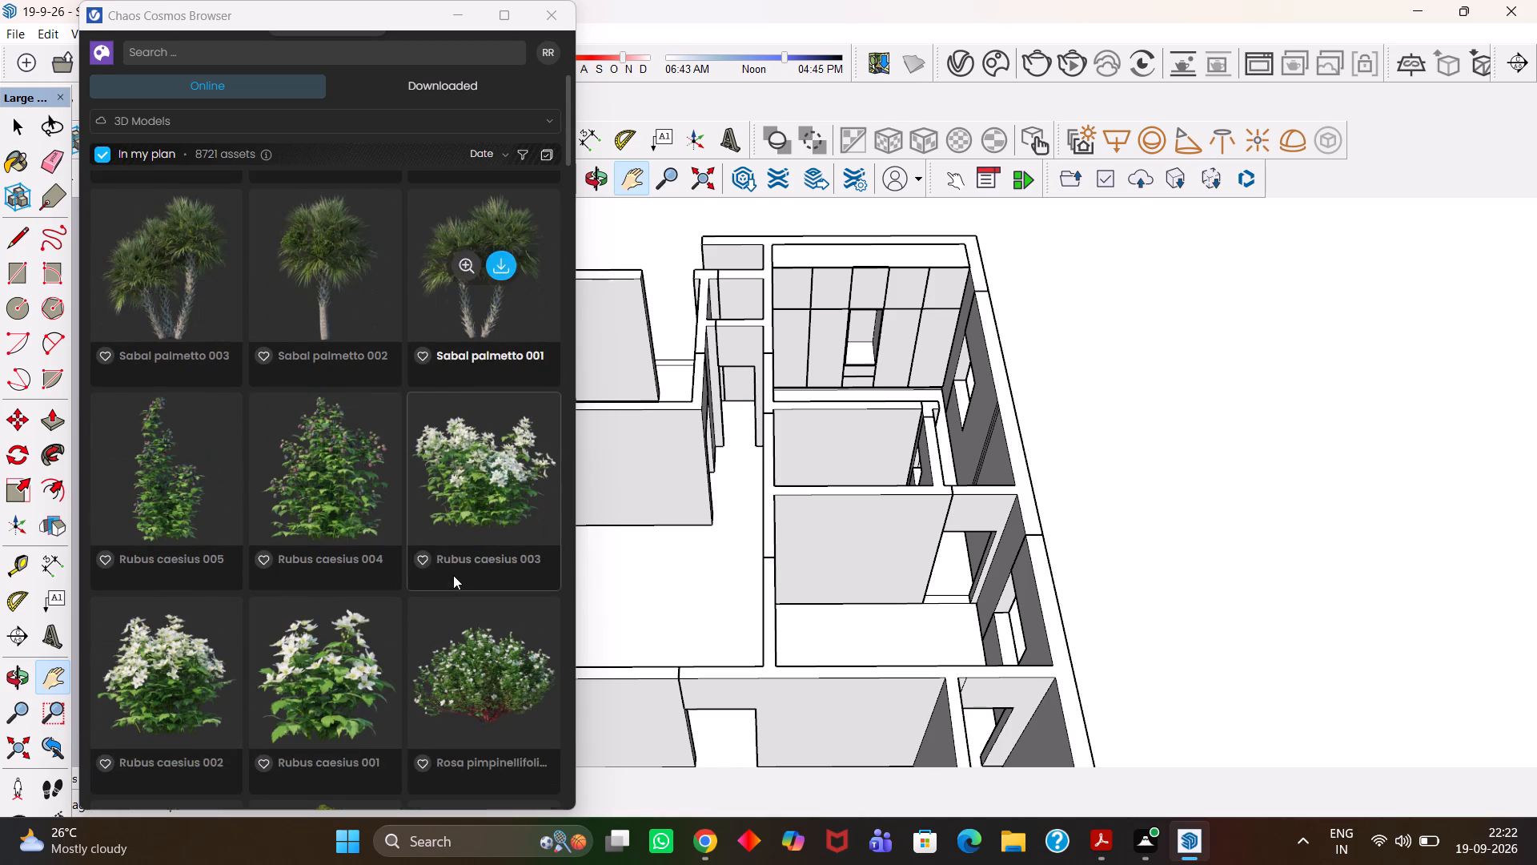
# Examine the Rubus caesius shrubs and the Rhopalostylis, Rhizophora and Rhapidophyllum plants in the online 3D models.
pyautogui.scroll(-2, 183, 490)
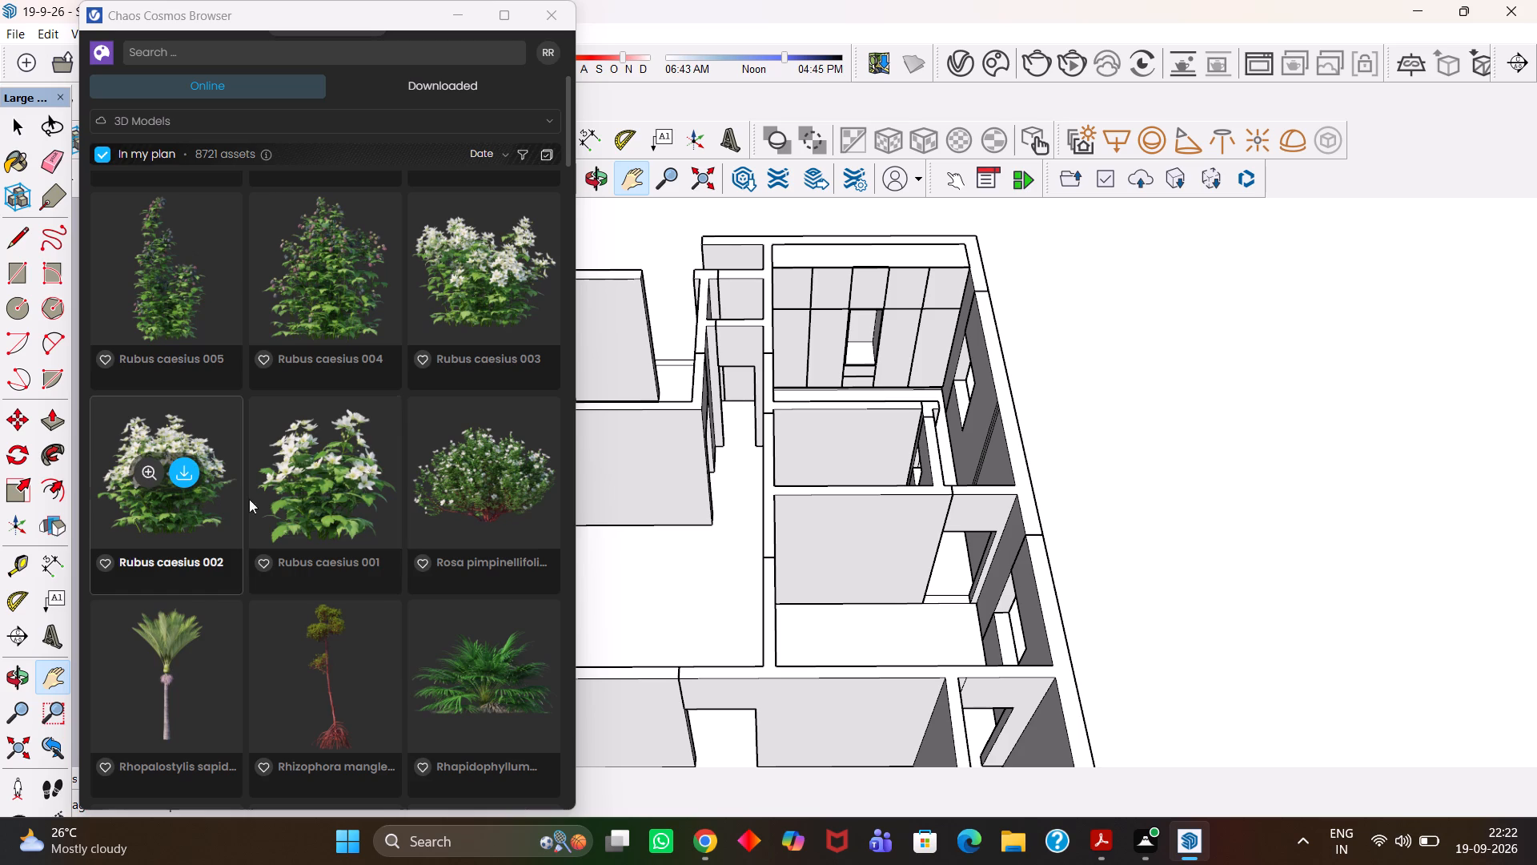
pyautogui.scroll(-1, 464, 514)
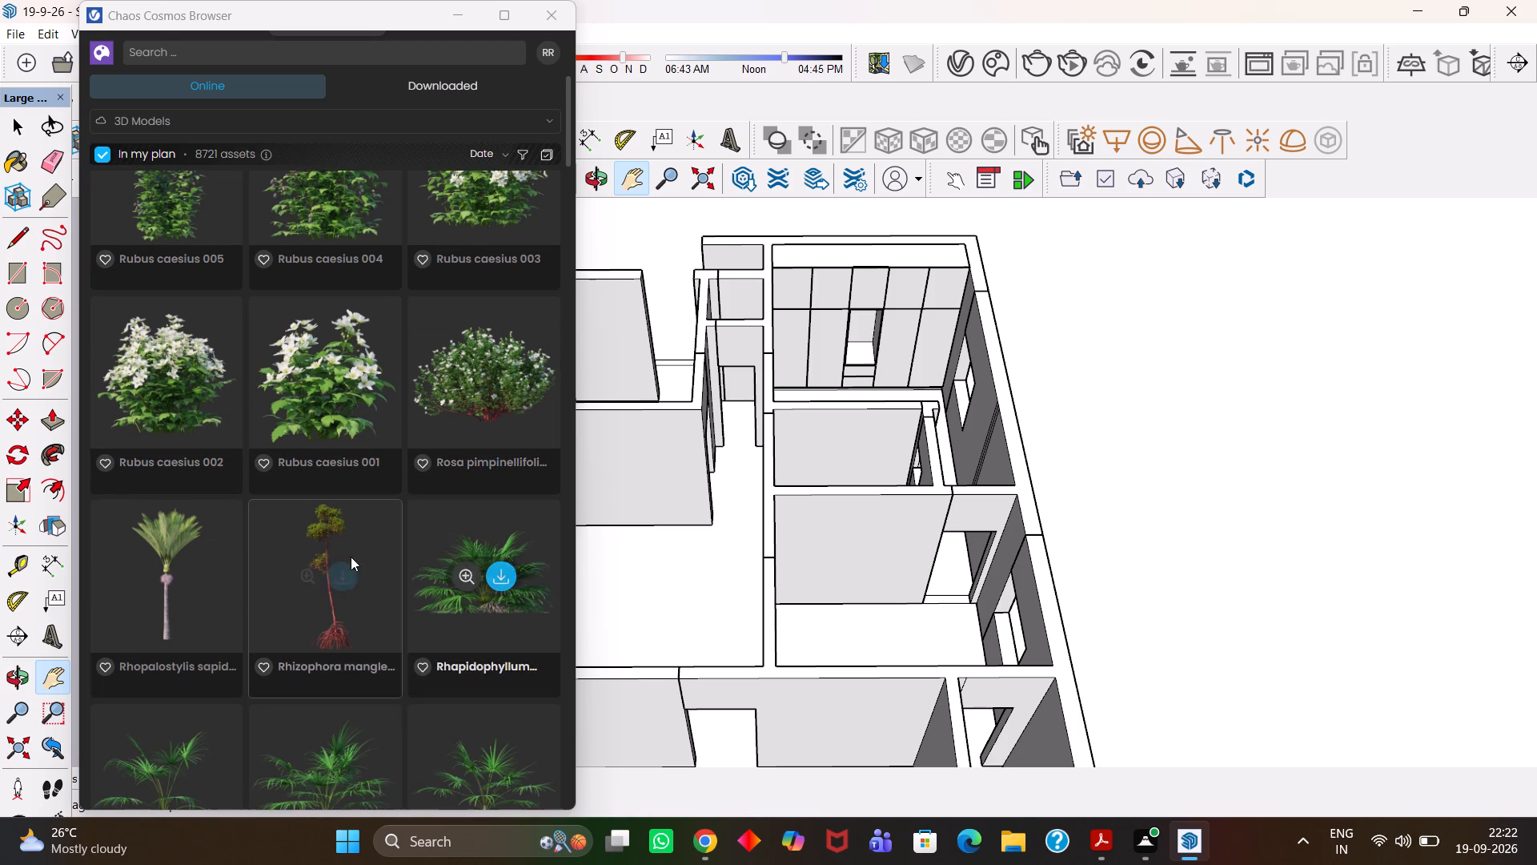
pyautogui.scroll(-2, 173, 544)
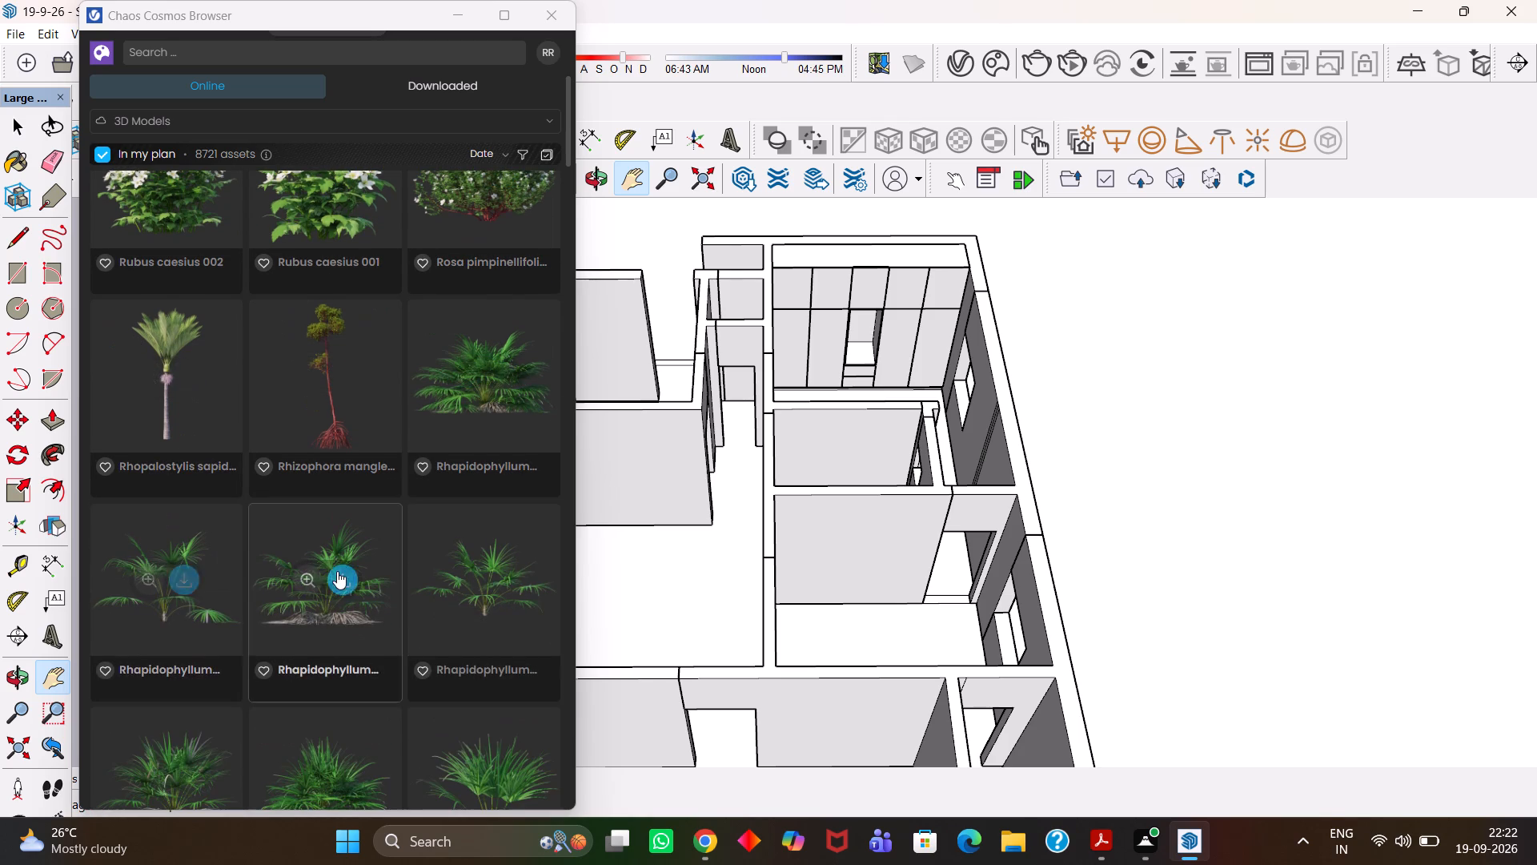
pyautogui.scroll(-1, 348, 573)
pyautogui.scroll(-1, 499, 529)
pyautogui.scroll(-1, 293, 574)
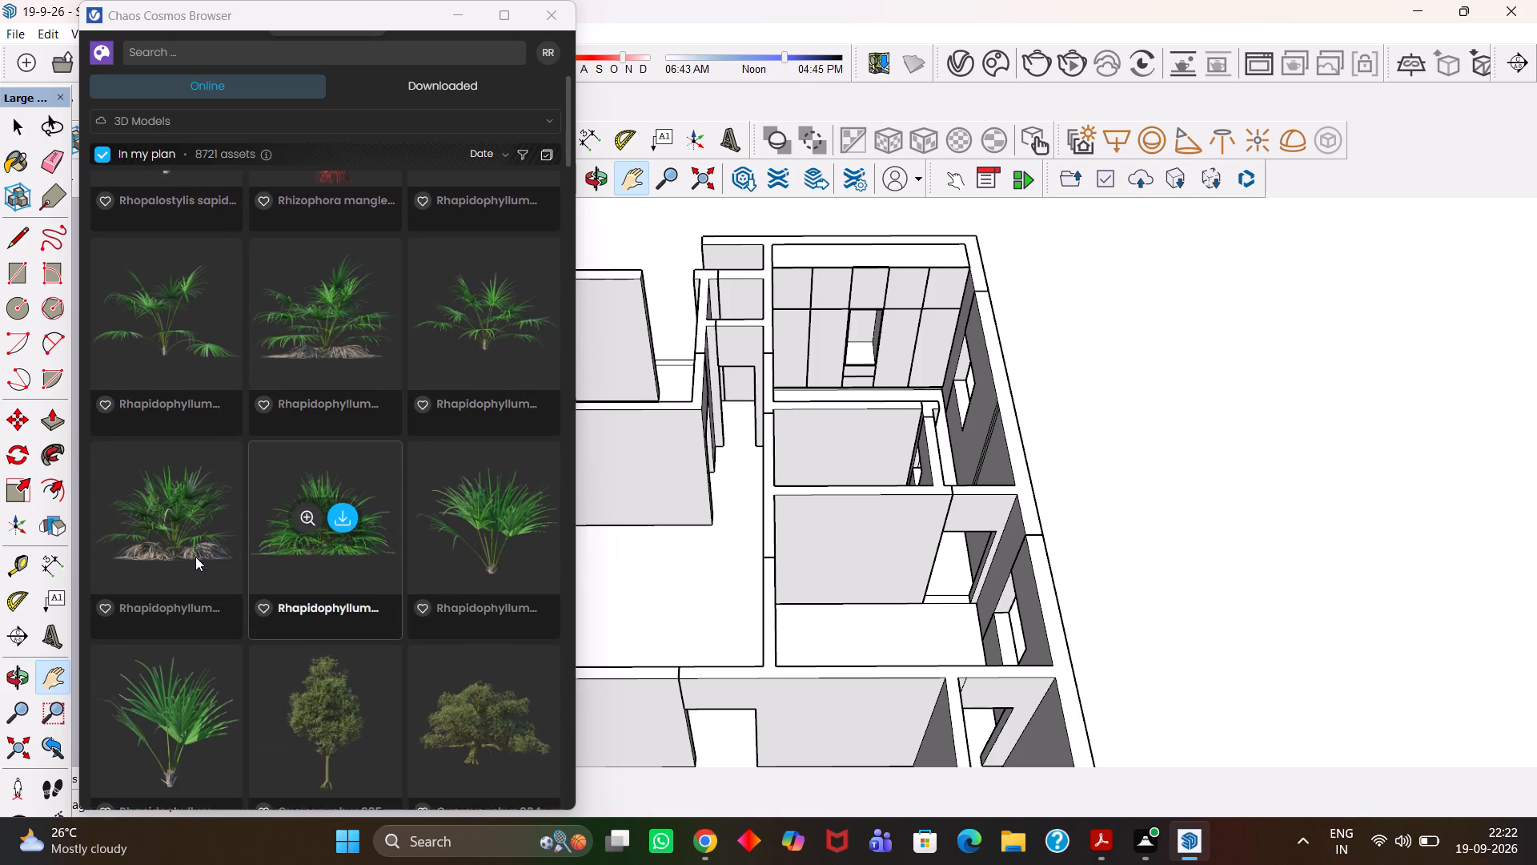
pyautogui.scroll(-2, 165, 519)
pyautogui.scroll(-1, 462, 526)
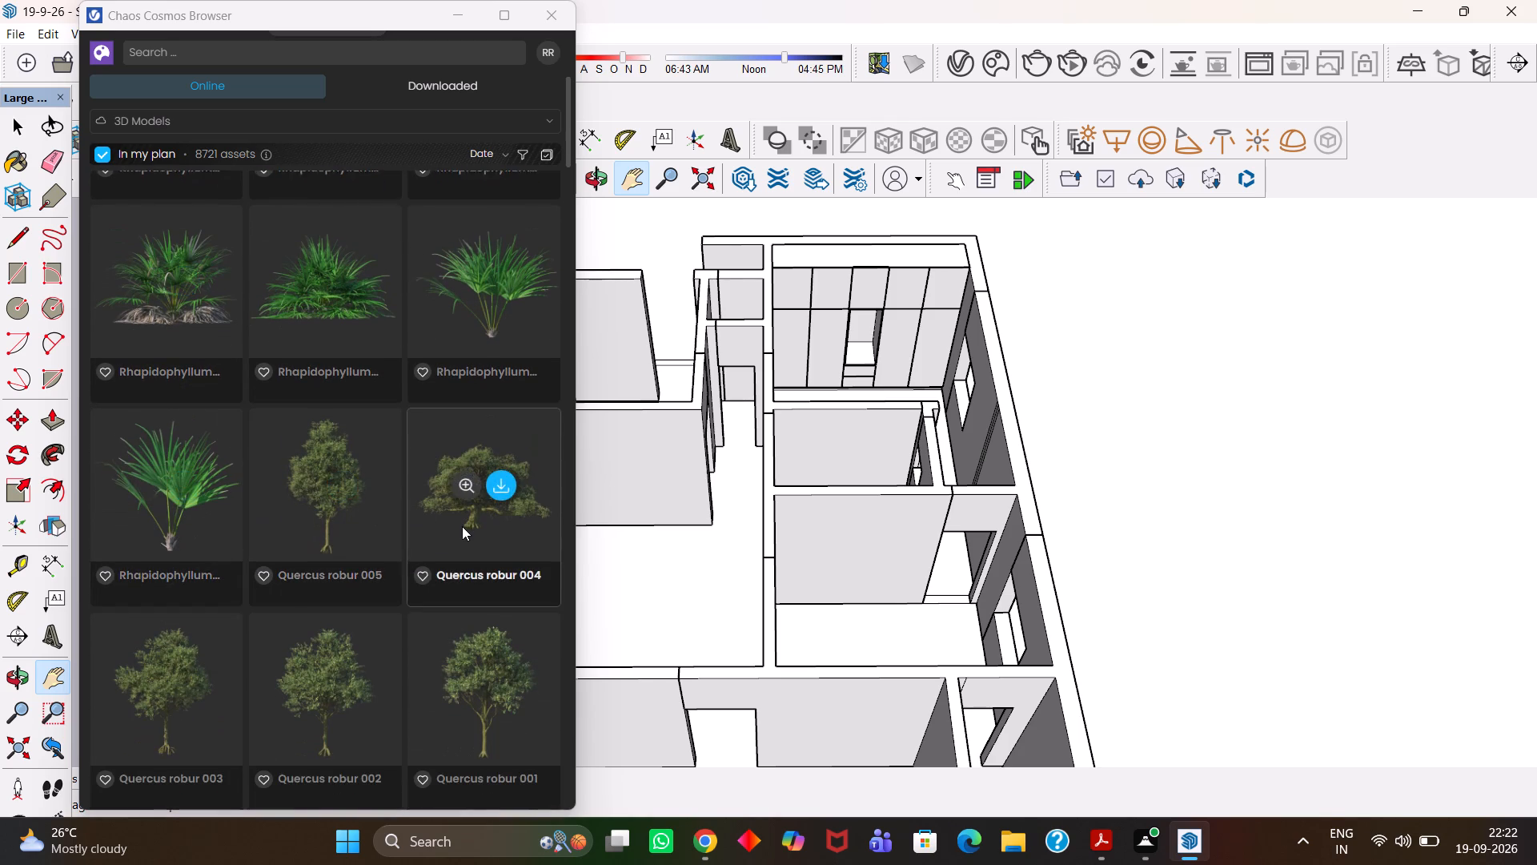
# Look through the Quercus robur, garryana and agrifolia, Pyrus calleryana, Pseudotsuga and Prunus padus trees.
pyautogui.scroll(-1, 299, 563)
pyautogui.scroll(-2, 181, 532)
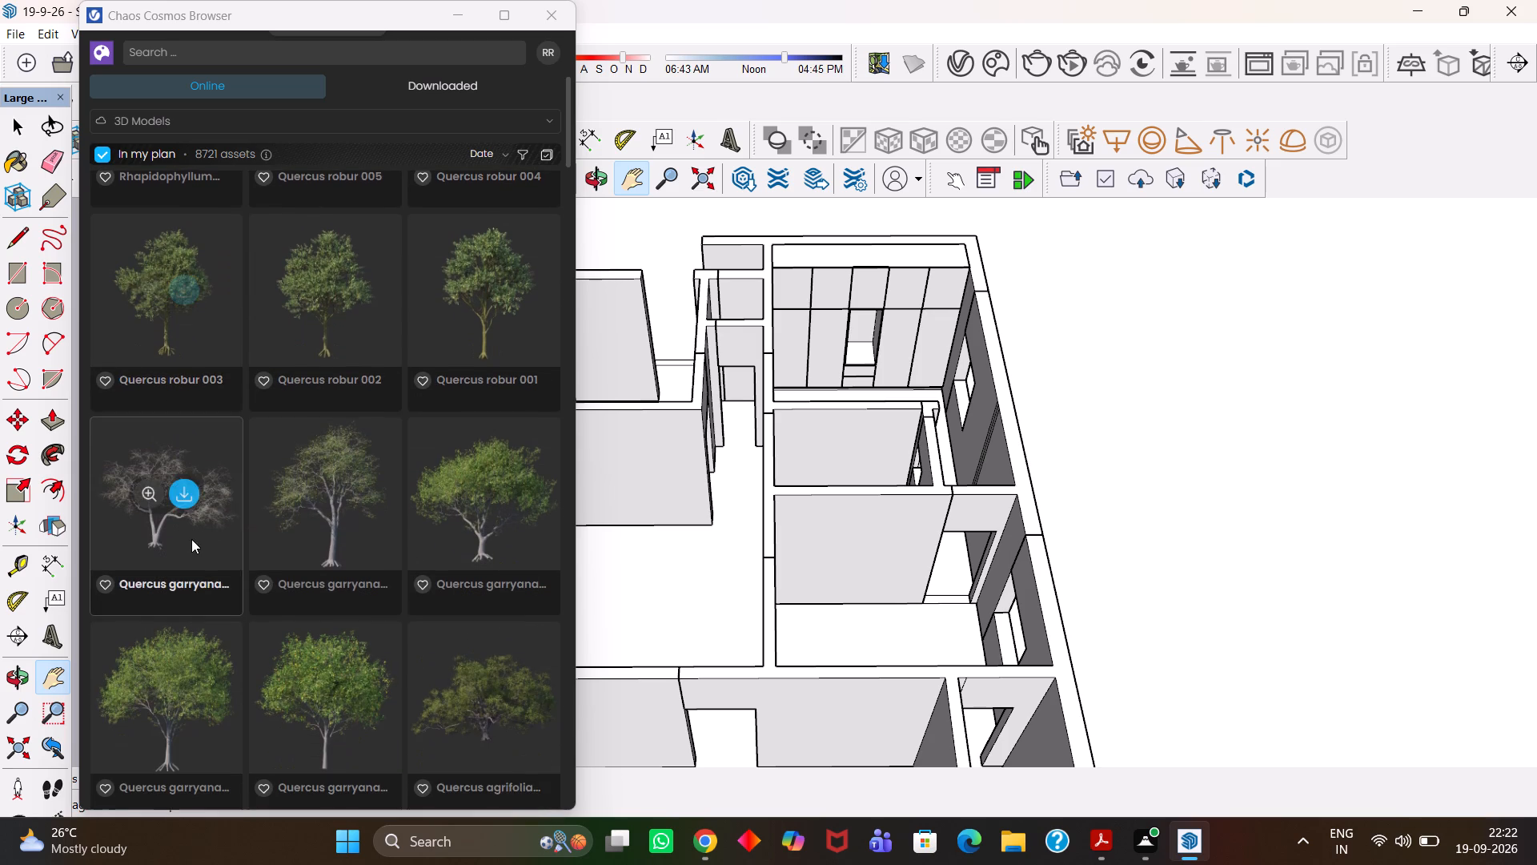
pyautogui.scroll(-1, 364, 525)
pyautogui.scroll(-1, 479, 513)
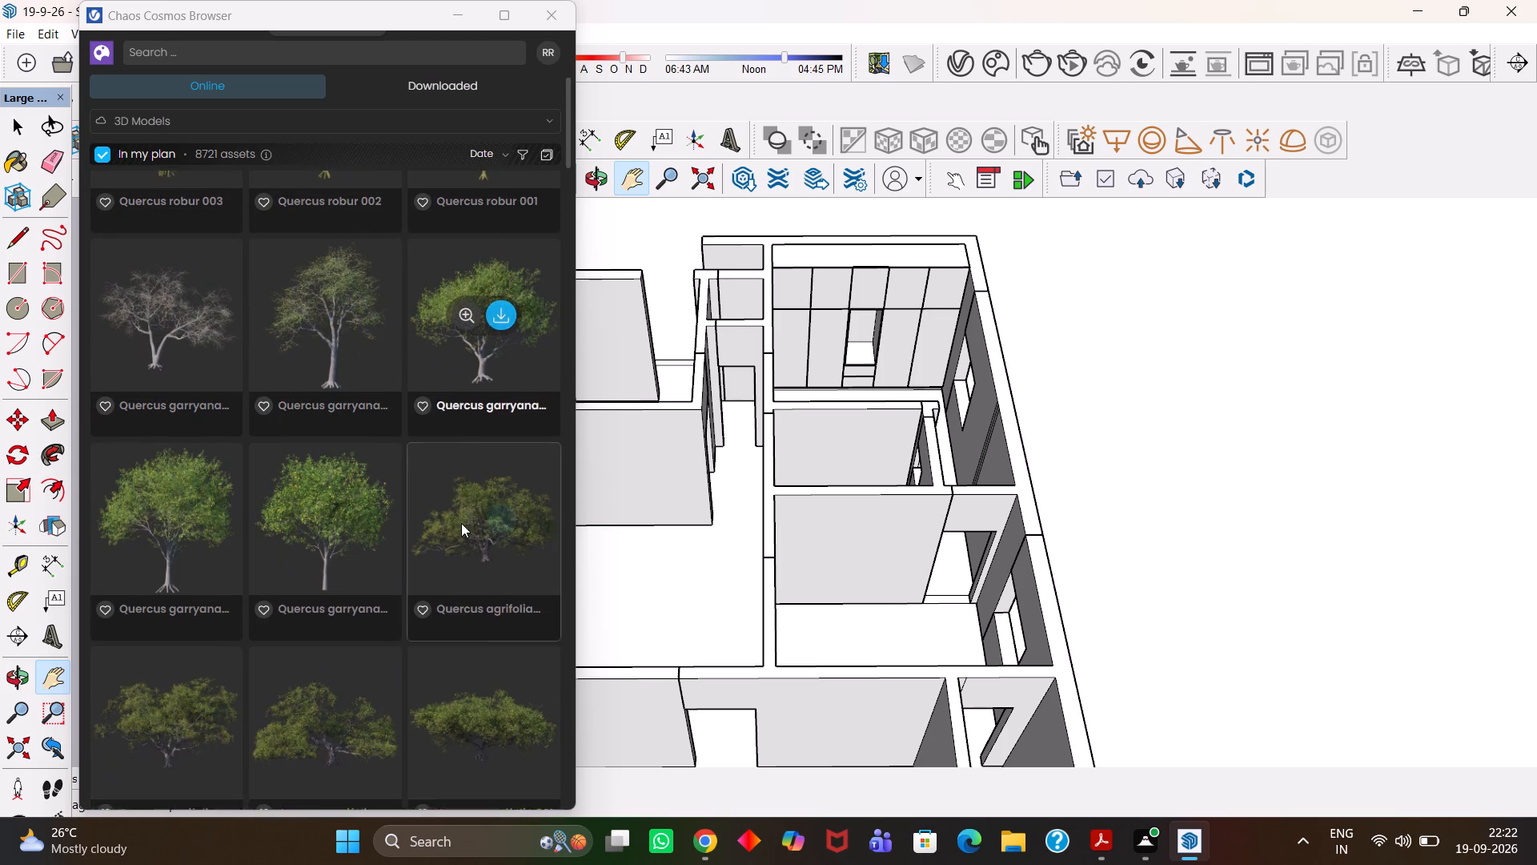
pyautogui.scroll(-9, 229, 476)
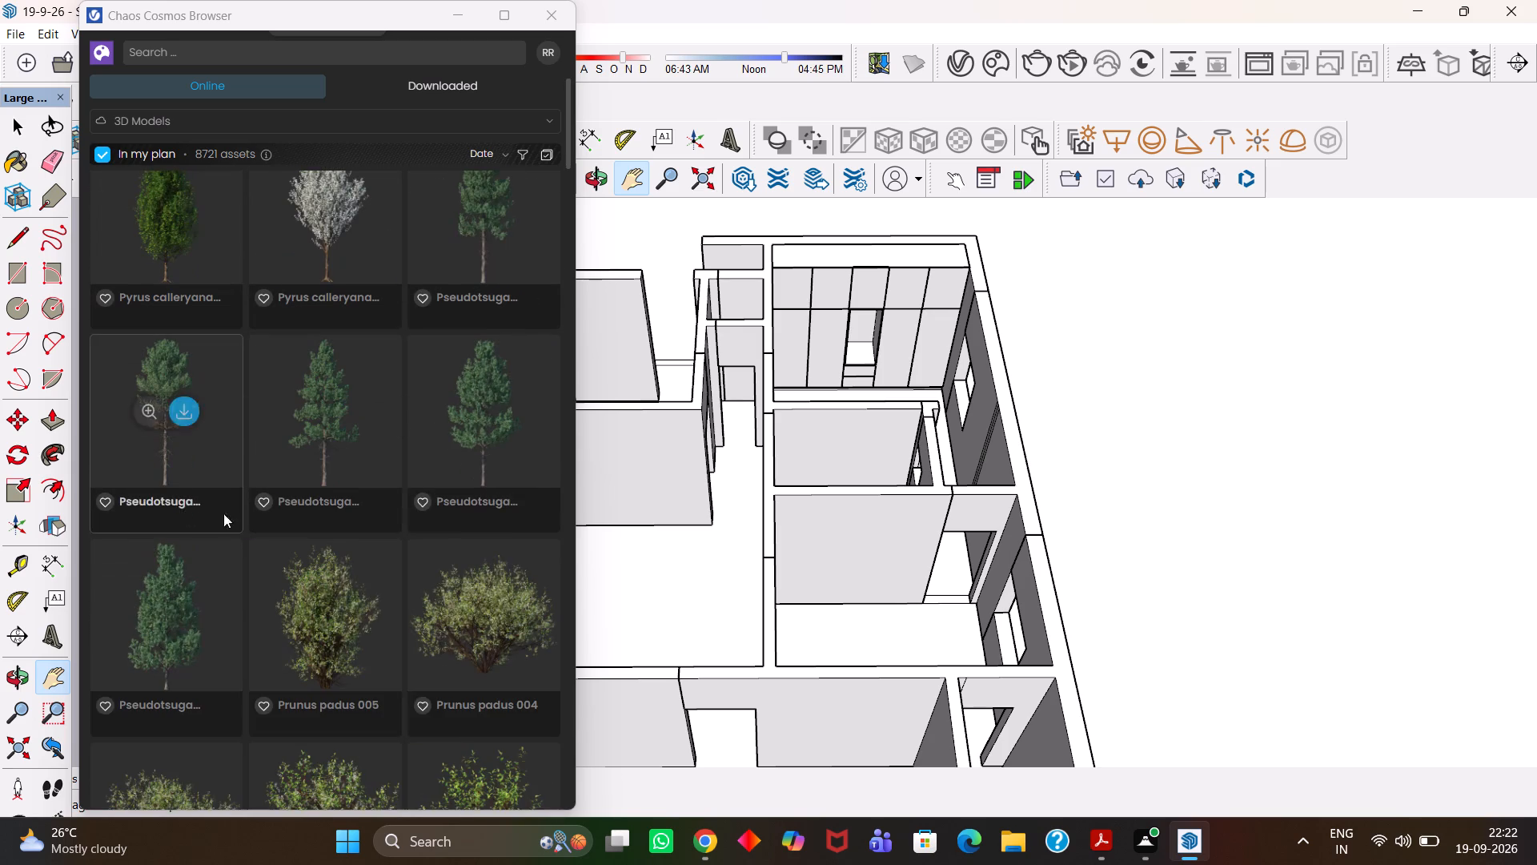
pyautogui.scroll(-1, 373, 545)
# Go back through the Quercus, Scabiosa, Scaevola, Thuja, Tilia, Wikstroemia and Zea mays plants in the online 3D models.
pyautogui.scroll(18, 265, 550)
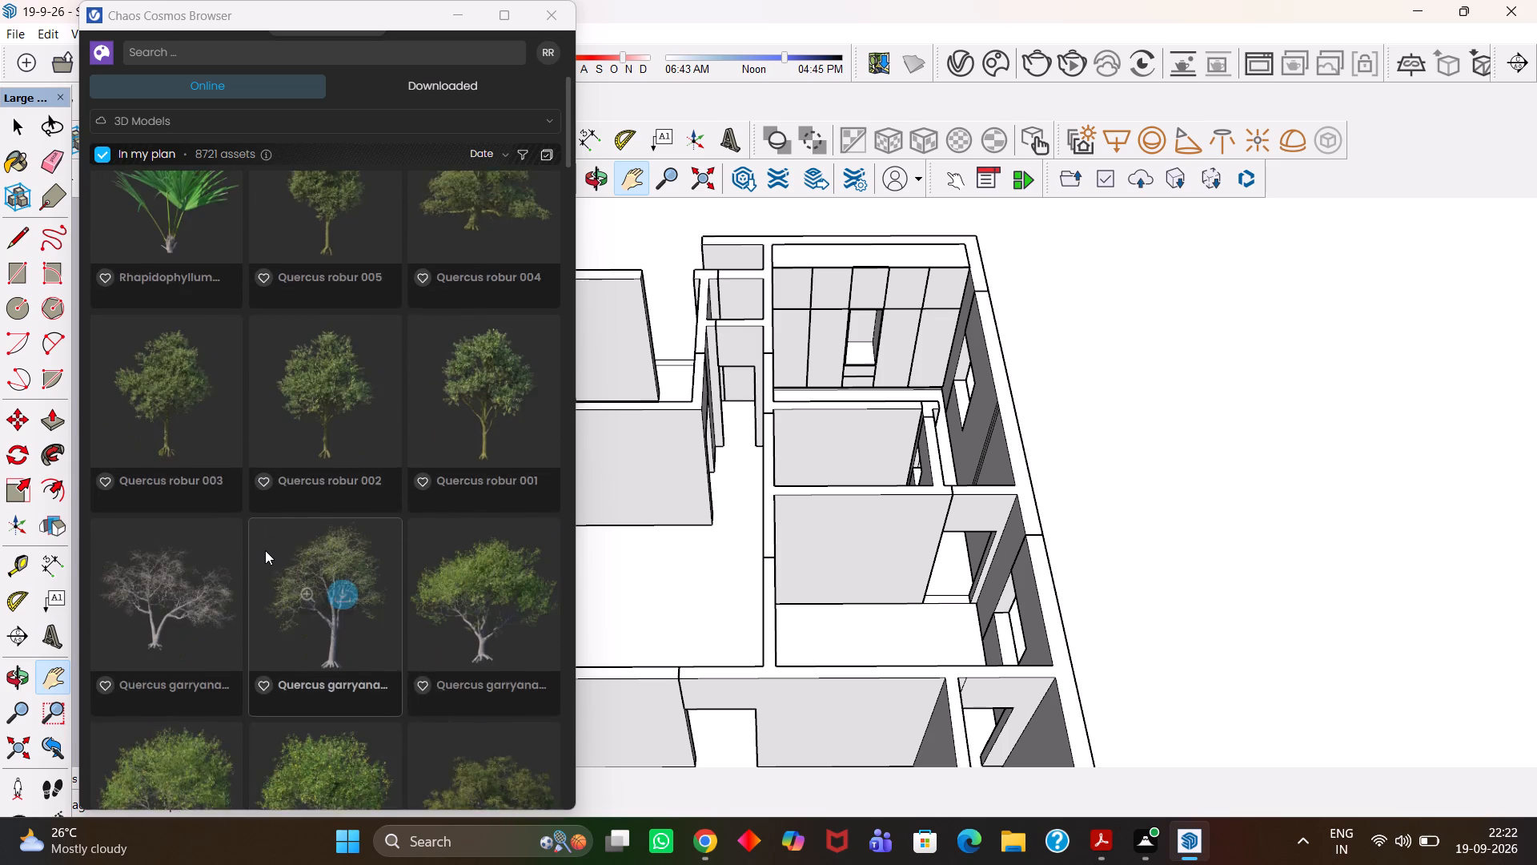
pyautogui.scroll(18, 265, 550)
pyautogui.scroll(11, 265, 550)
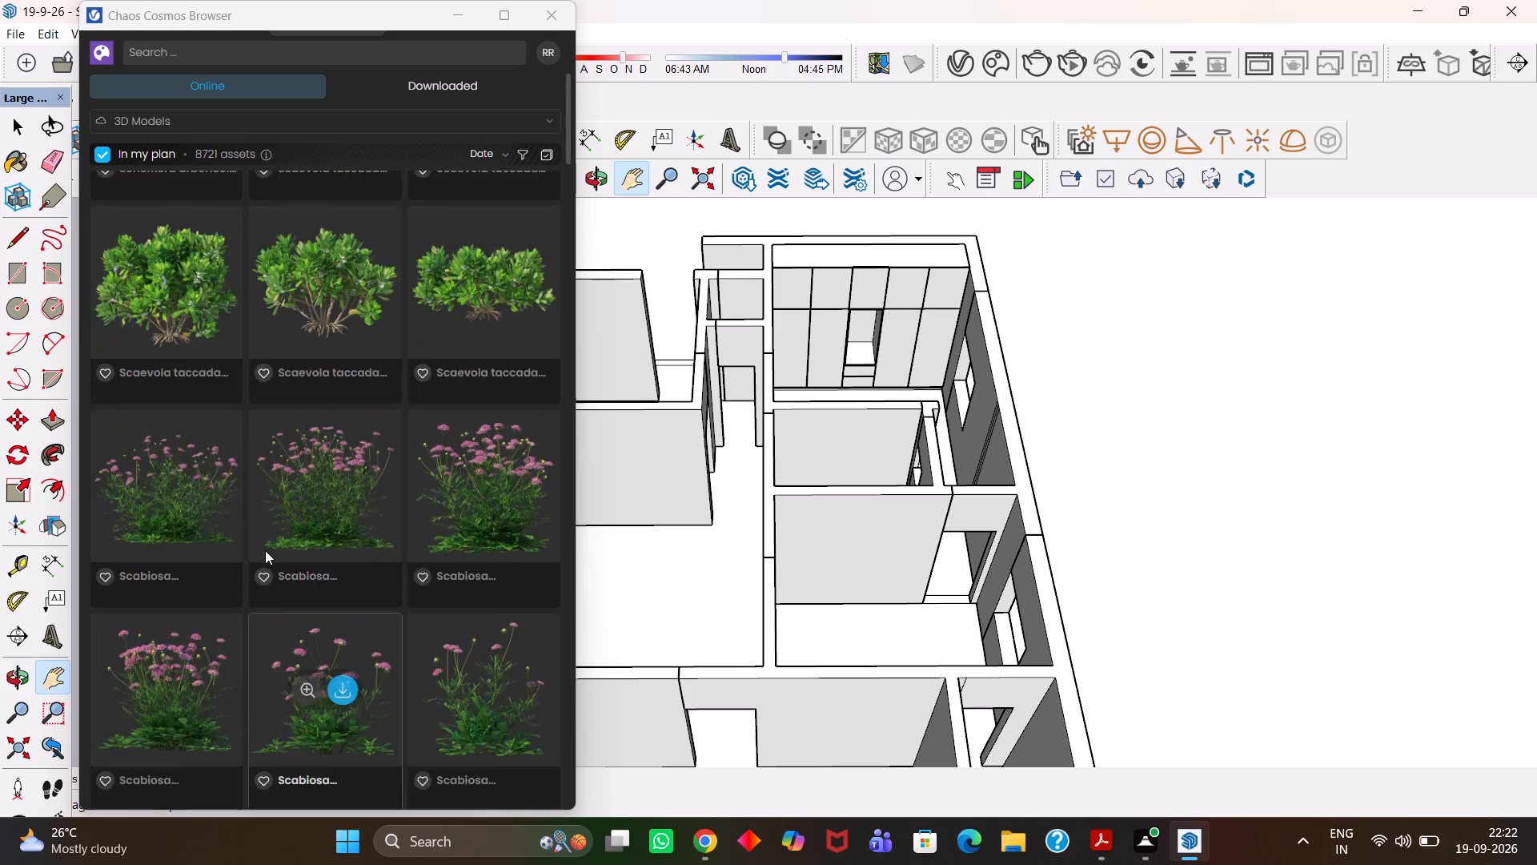
pyautogui.scroll(20, 265, 550)
pyautogui.scroll(14, 265, 550)
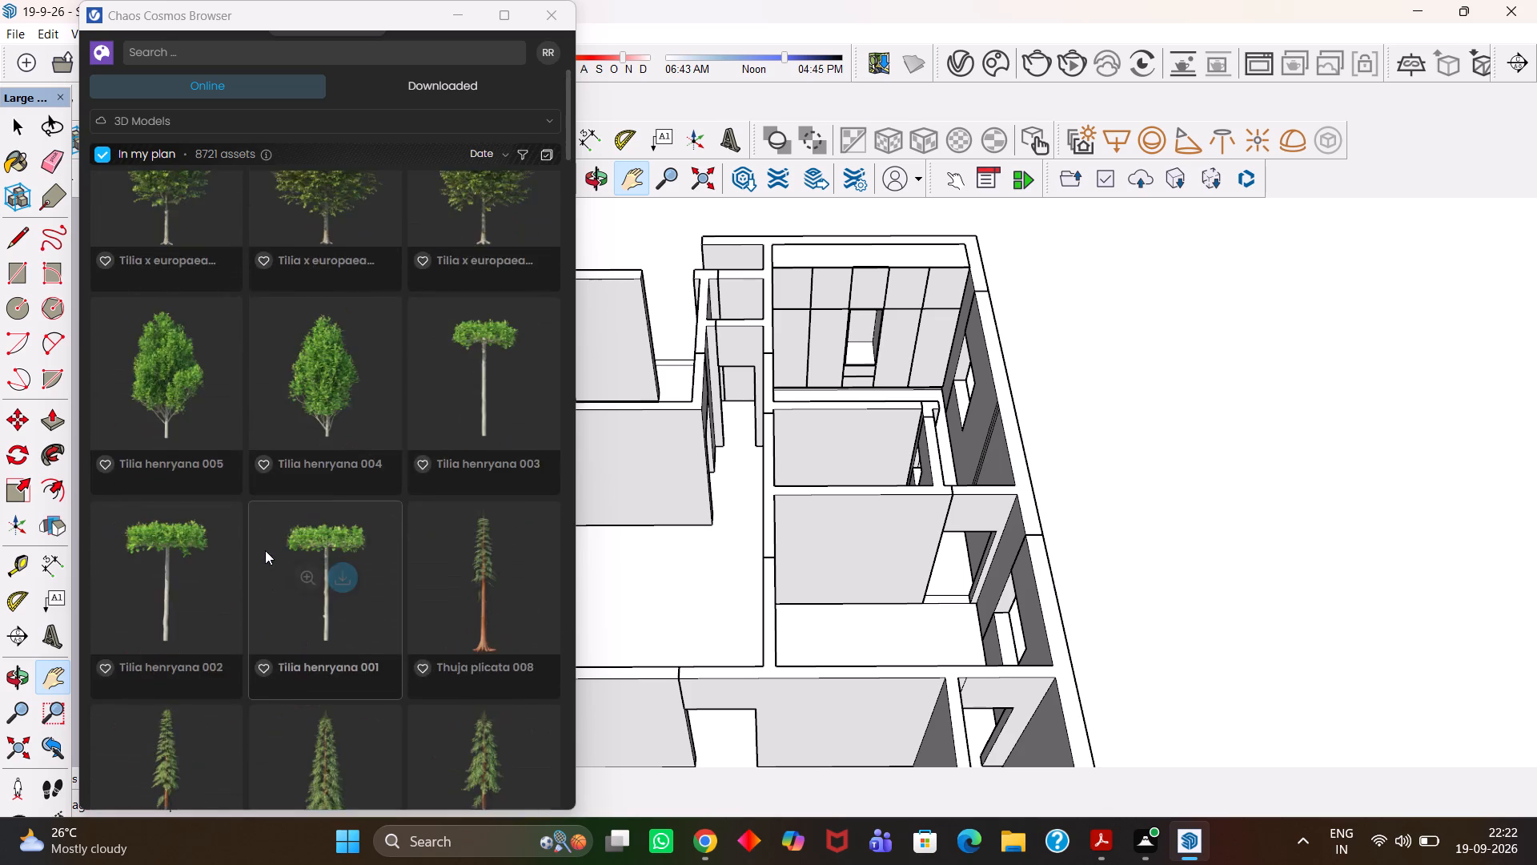
pyautogui.scroll(20, 265, 550)
pyautogui.scroll(14, 265, 550)
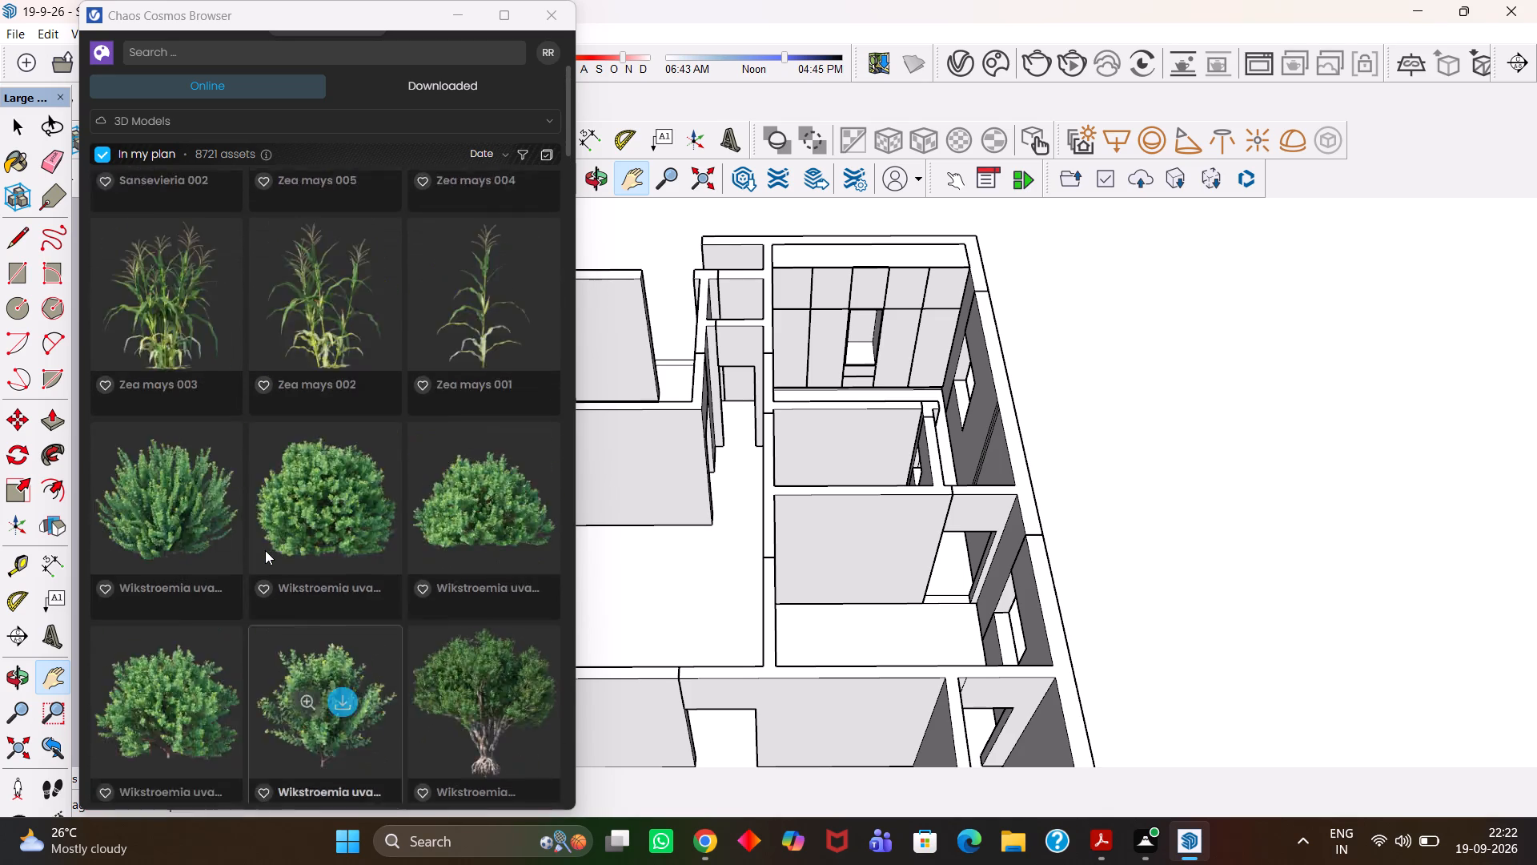
# Browse the Woody, Stone and Prime tables, sofas and consoles, and the 293 series chairs and candles.
pyautogui.scroll(17, 265, 550)
pyautogui.scroll(10, 265, 549)
pyautogui.scroll(17, 256, 525)
pyautogui.scroll(5, 256, 525)
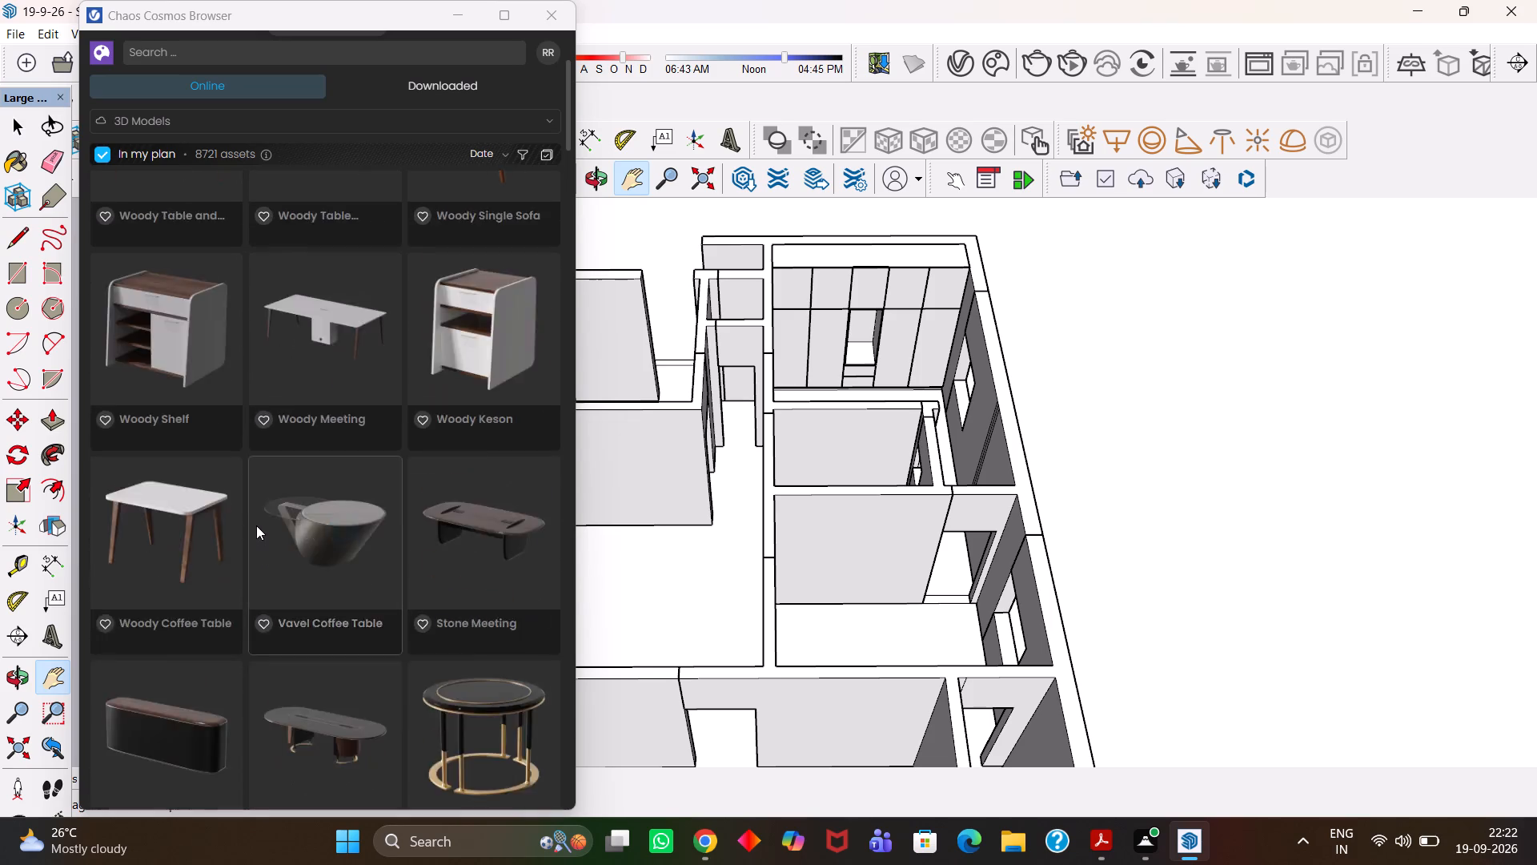
pyautogui.scroll(18, 256, 525)
pyautogui.scroll(4, 256, 525)
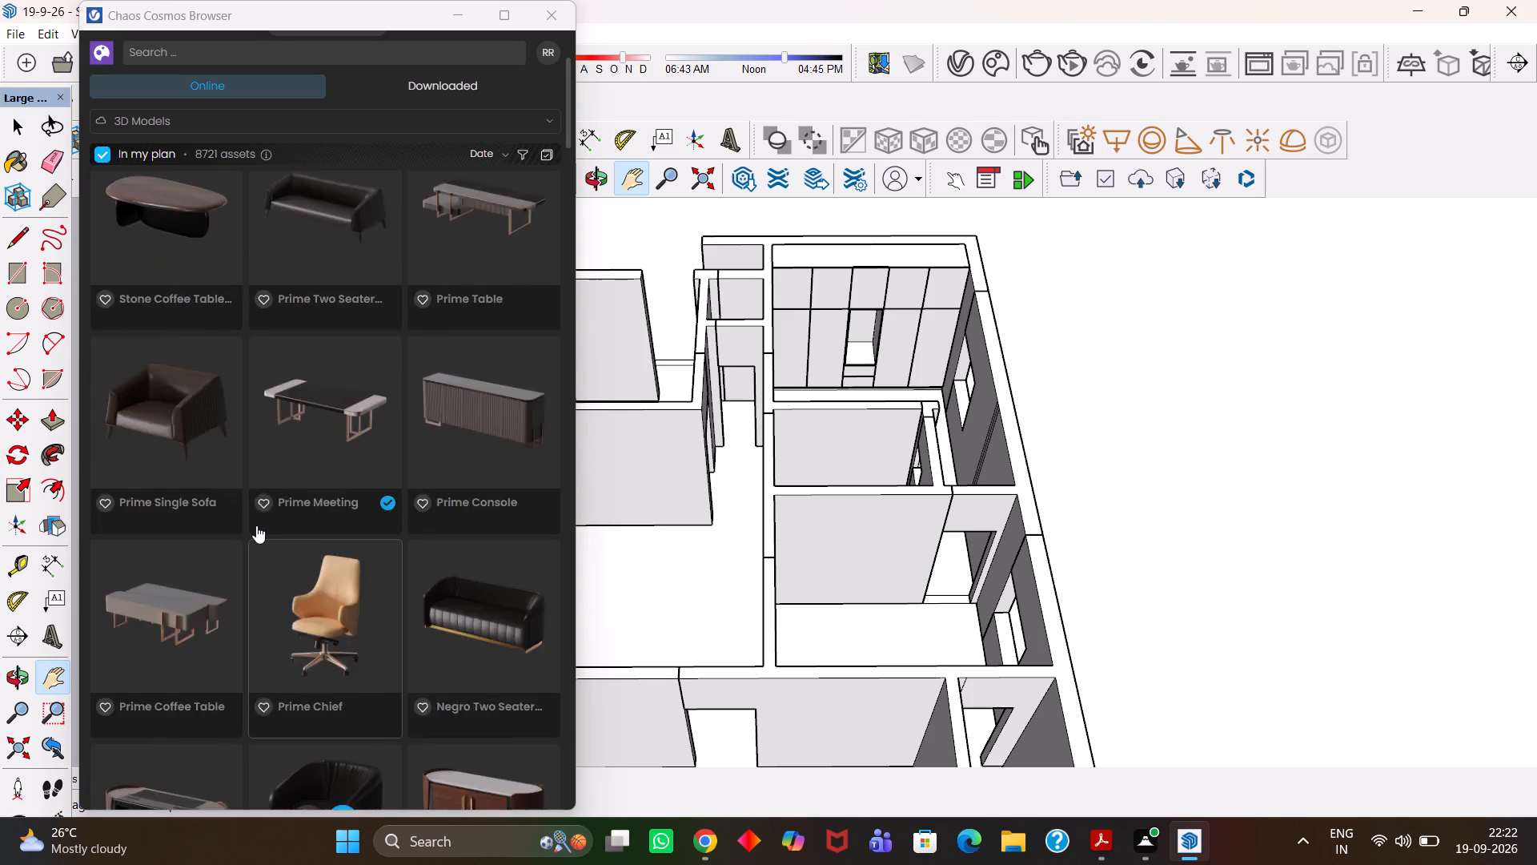
pyautogui.scroll(20, 256, 525)
pyautogui.scroll(5, 256, 525)
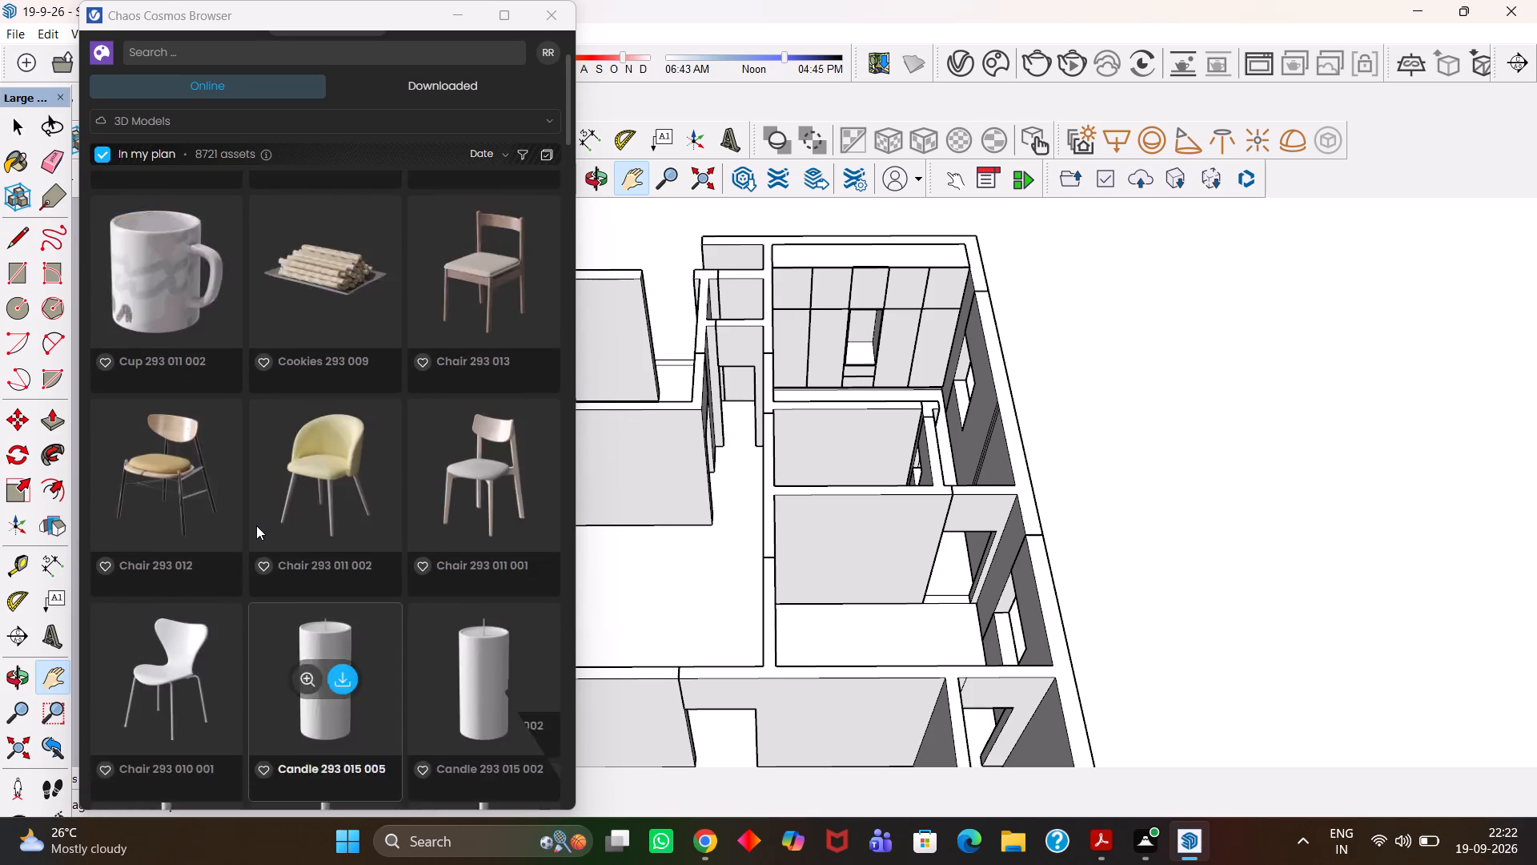
# Browse the 296 series bowls and candles, the 287 series cups and carpets, and the Populus trees.
pyautogui.scroll(15, 256, 525)
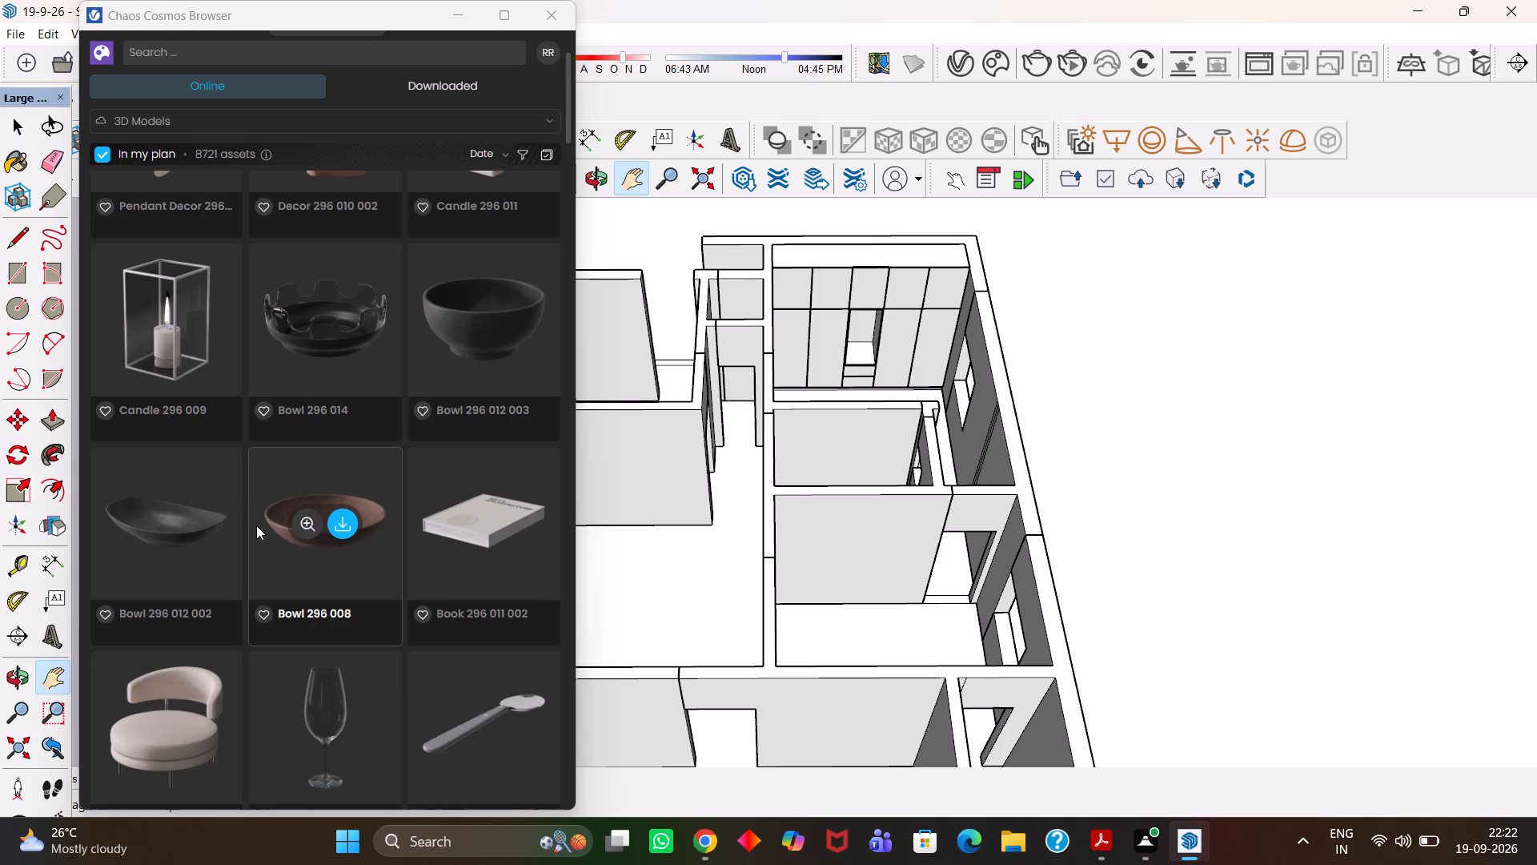
pyautogui.scroll(12, 245, 529)
pyautogui.scroll(20, 260, 554)
pyautogui.scroll(7, 260, 554)
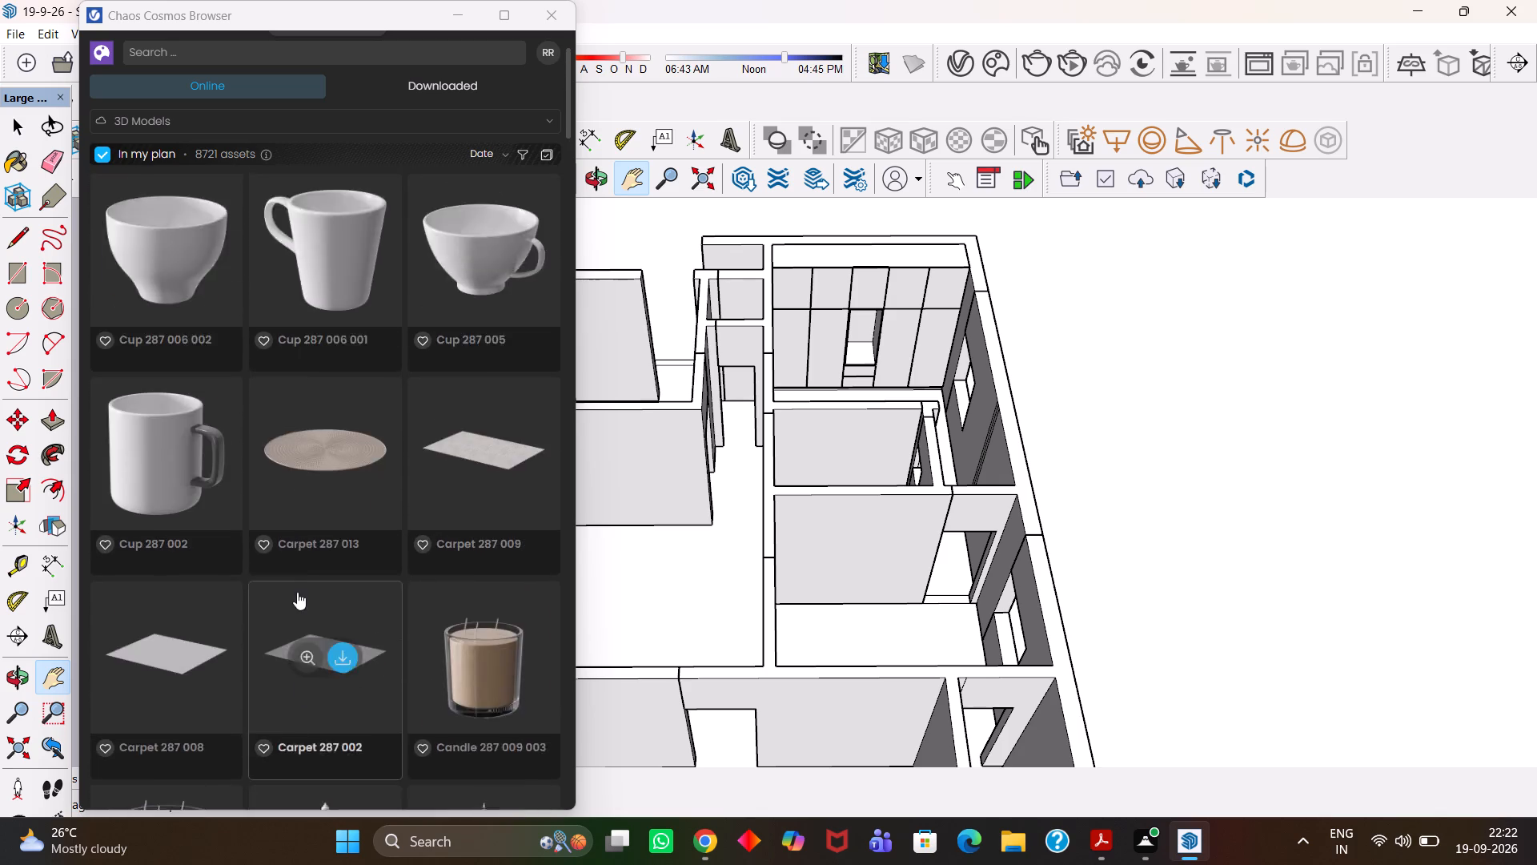
pyautogui.scroll(16, 297, 592)
pyautogui.scroll(5, 296, 583)
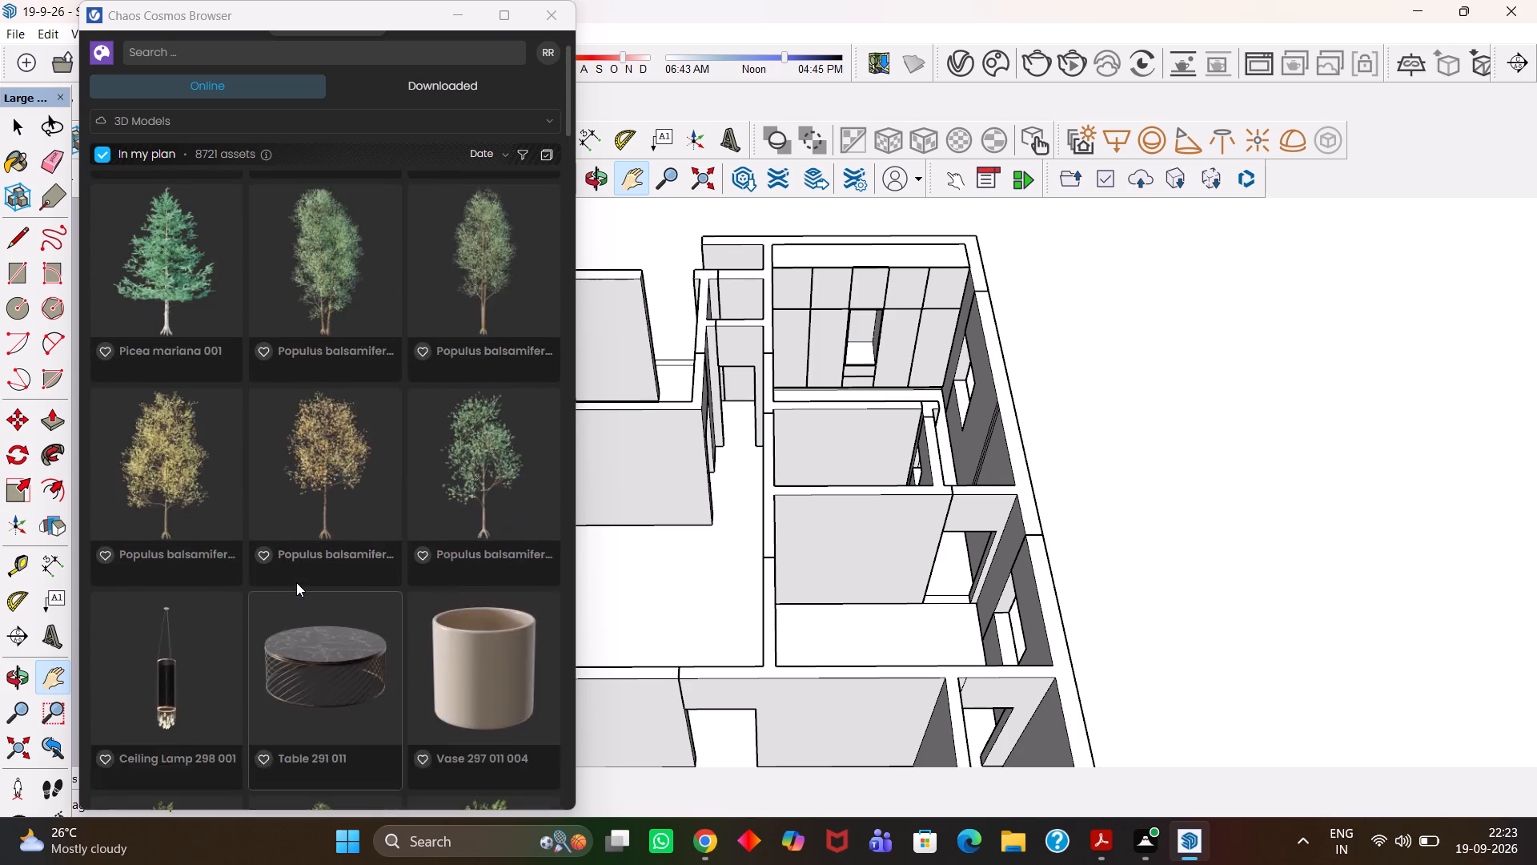
# Browse the closets, pouf, bedside furniture, tables and books in the 284, 288 and 273 series models.
pyautogui.scroll(14, 296, 582)
pyautogui.scroll(13, 300, 537)
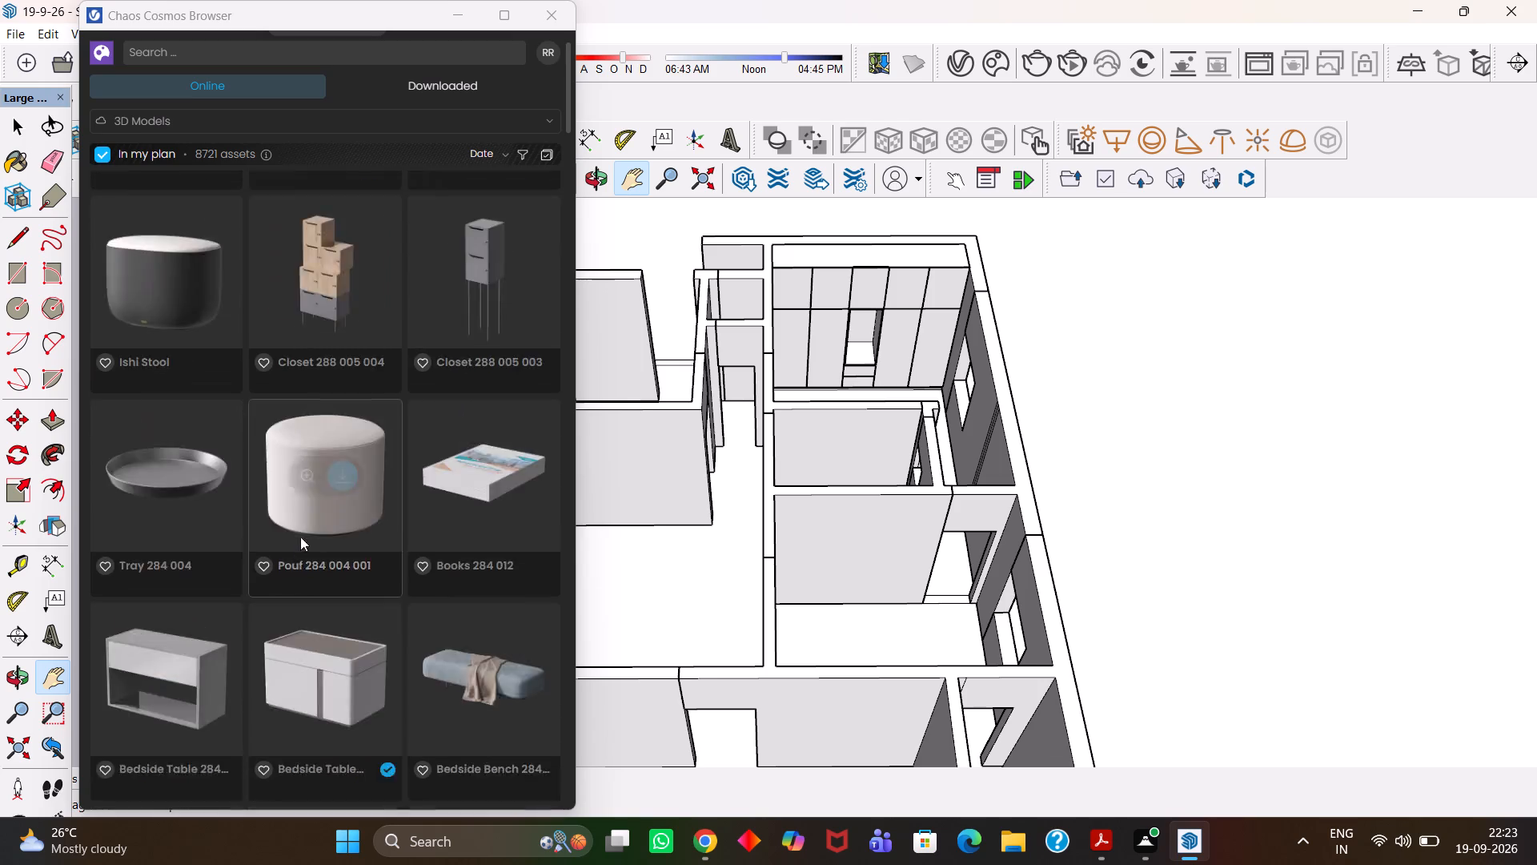
pyautogui.scroll(17, 300, 537)
pyautogui.scroll(6, 300, 537)
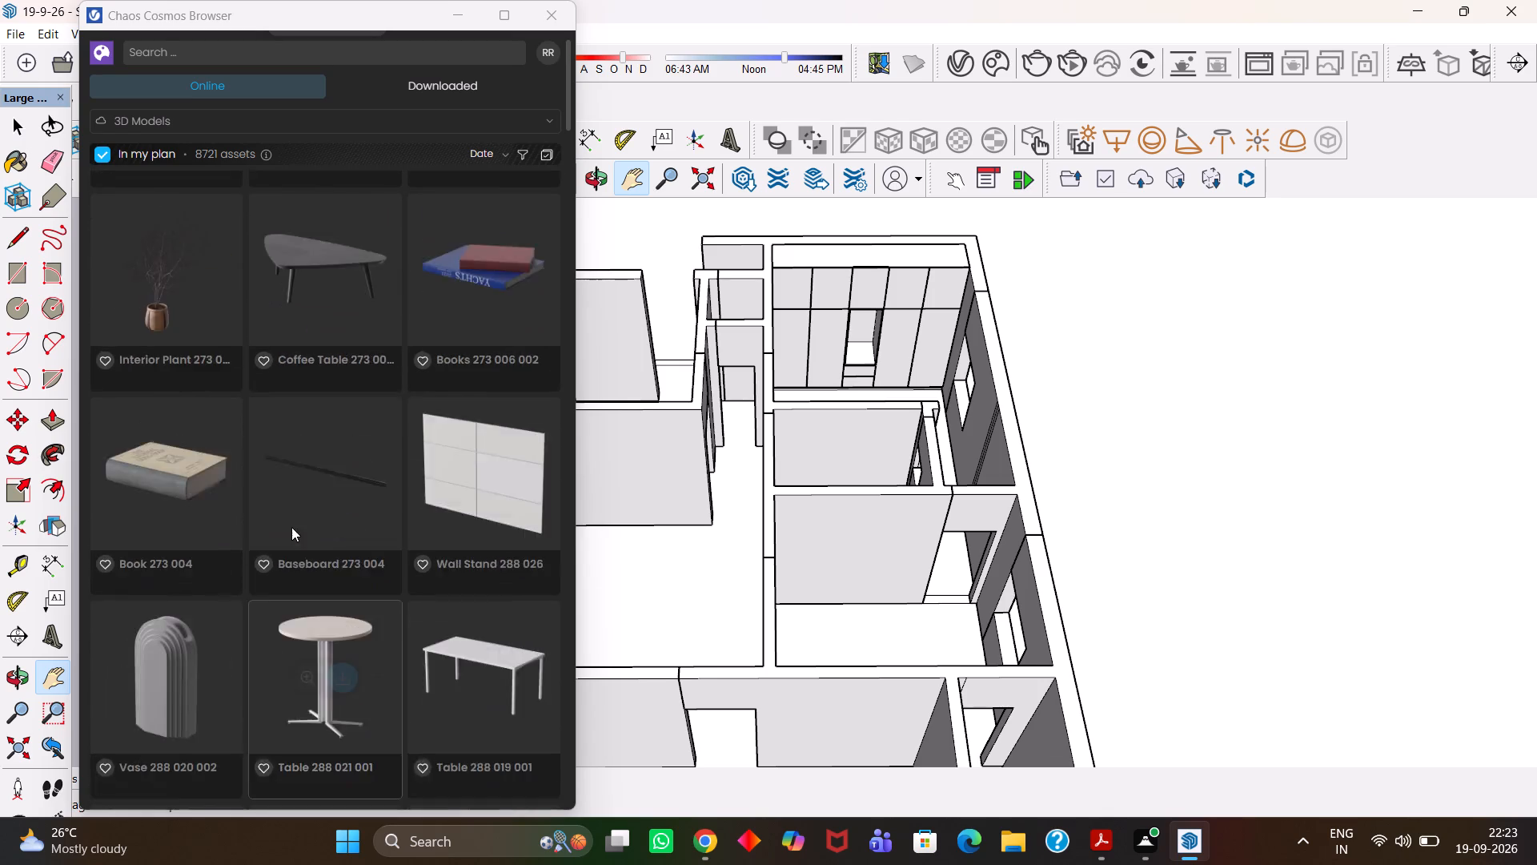
# Look through the Comptonia shrubs and the Typha latifolia and Dalea purpurea plants in the online 3D models.
pyautogui.scroll(20, 291, 527)
pyautogui.scroll(7, 216, 491)
pyautogui.scroll(3, 279, 523)
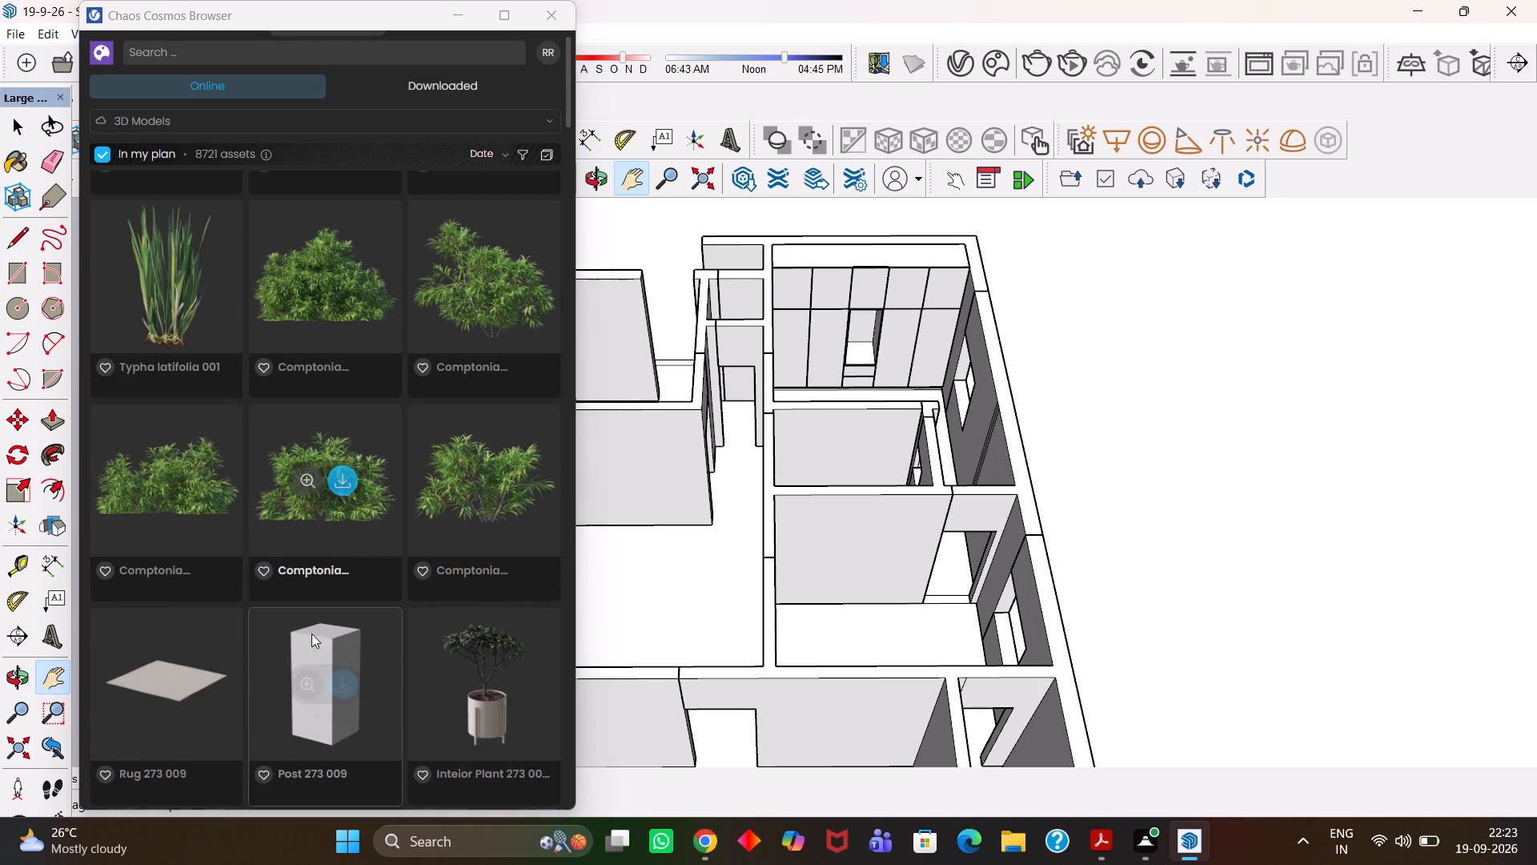
pyautogui.scroll(2, 453, 618)
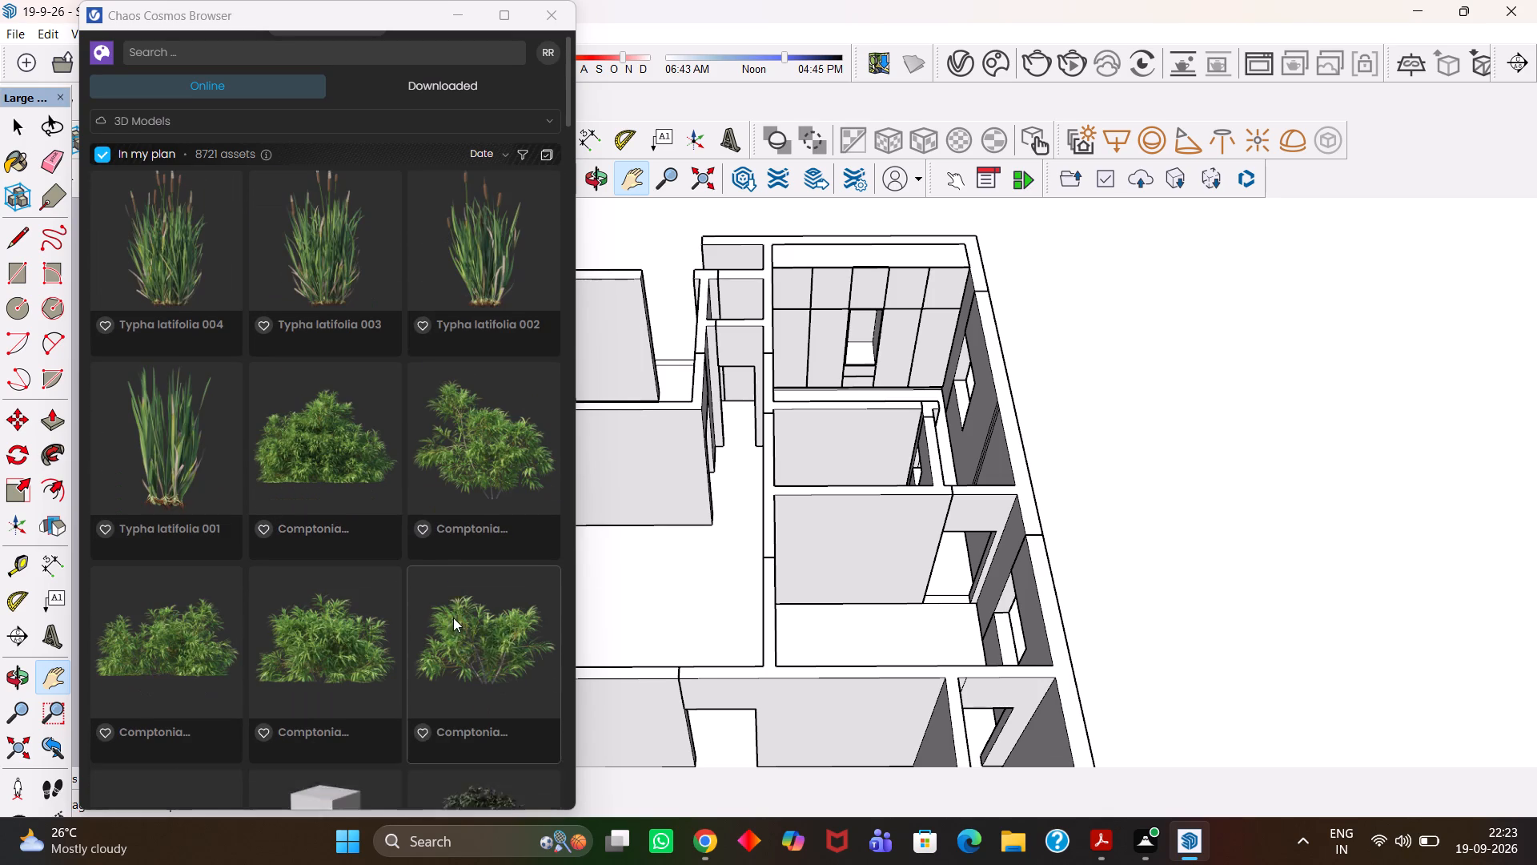
pyautogui.scroll(5, 191, 577)
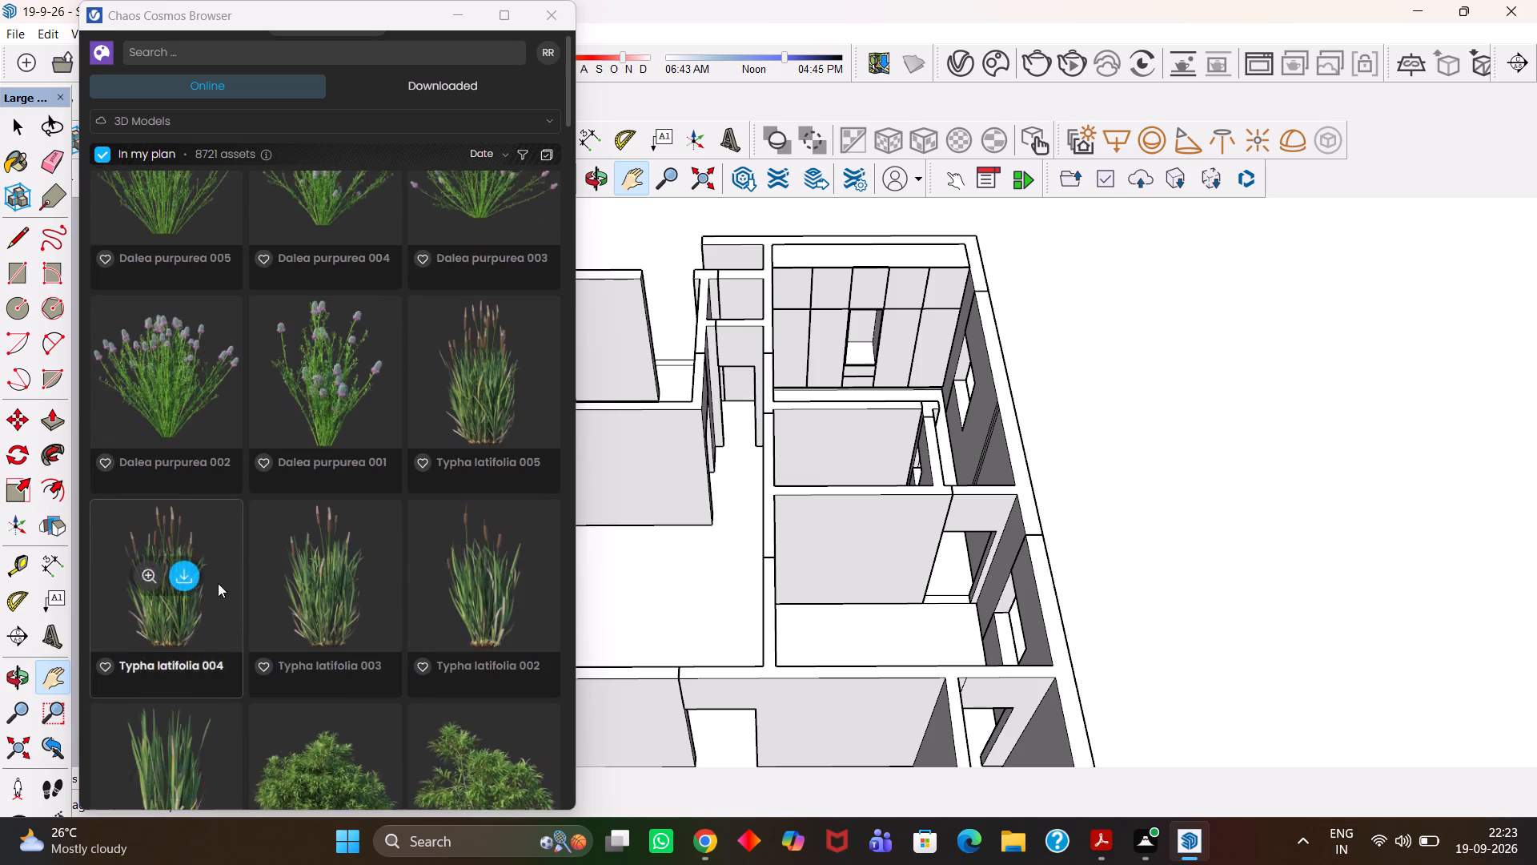
pyautogui.scroll(2, 301, 604)
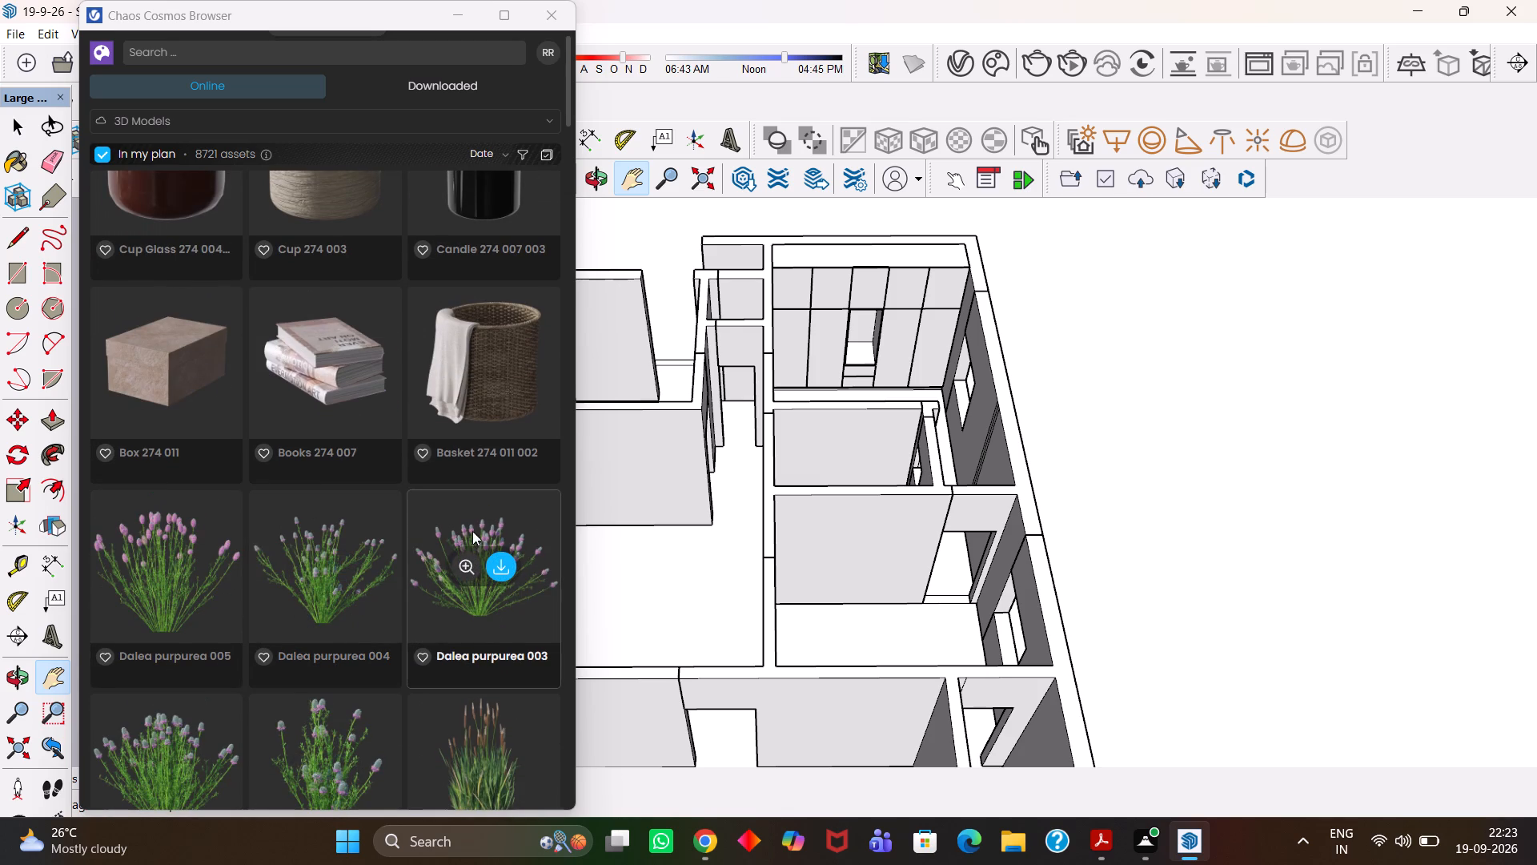
# Examine the 274 series decor and furniture, including the basket, books, cups, shelf, stool, wood table, tray and vases.
pyautogui.scroll(-2, 473, 369)
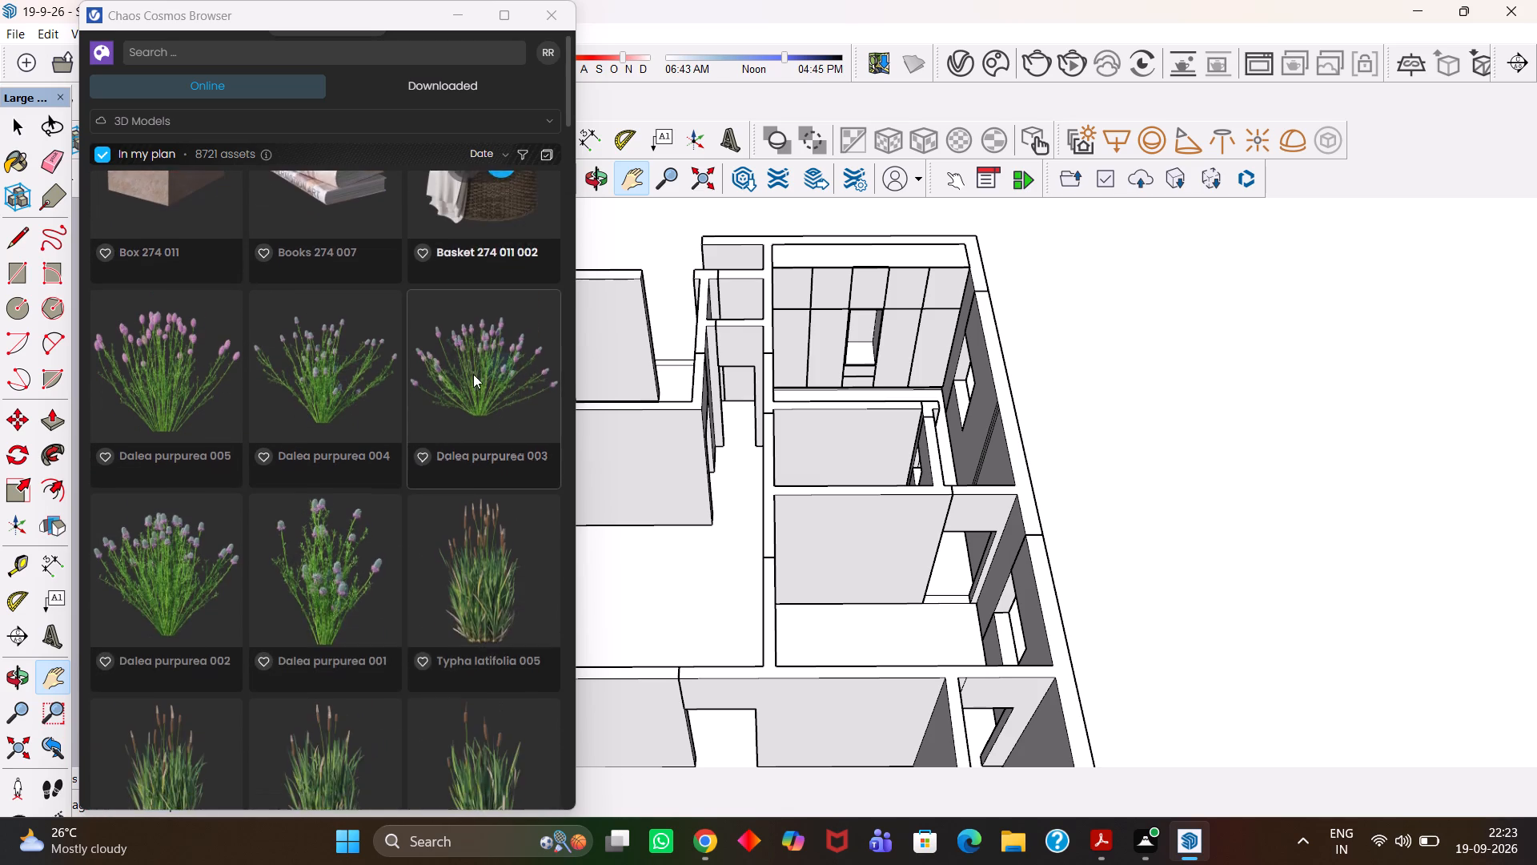
pyautogui.scroll(-3, 473, 386)
pyautogui.scroll(3, 309, 345)
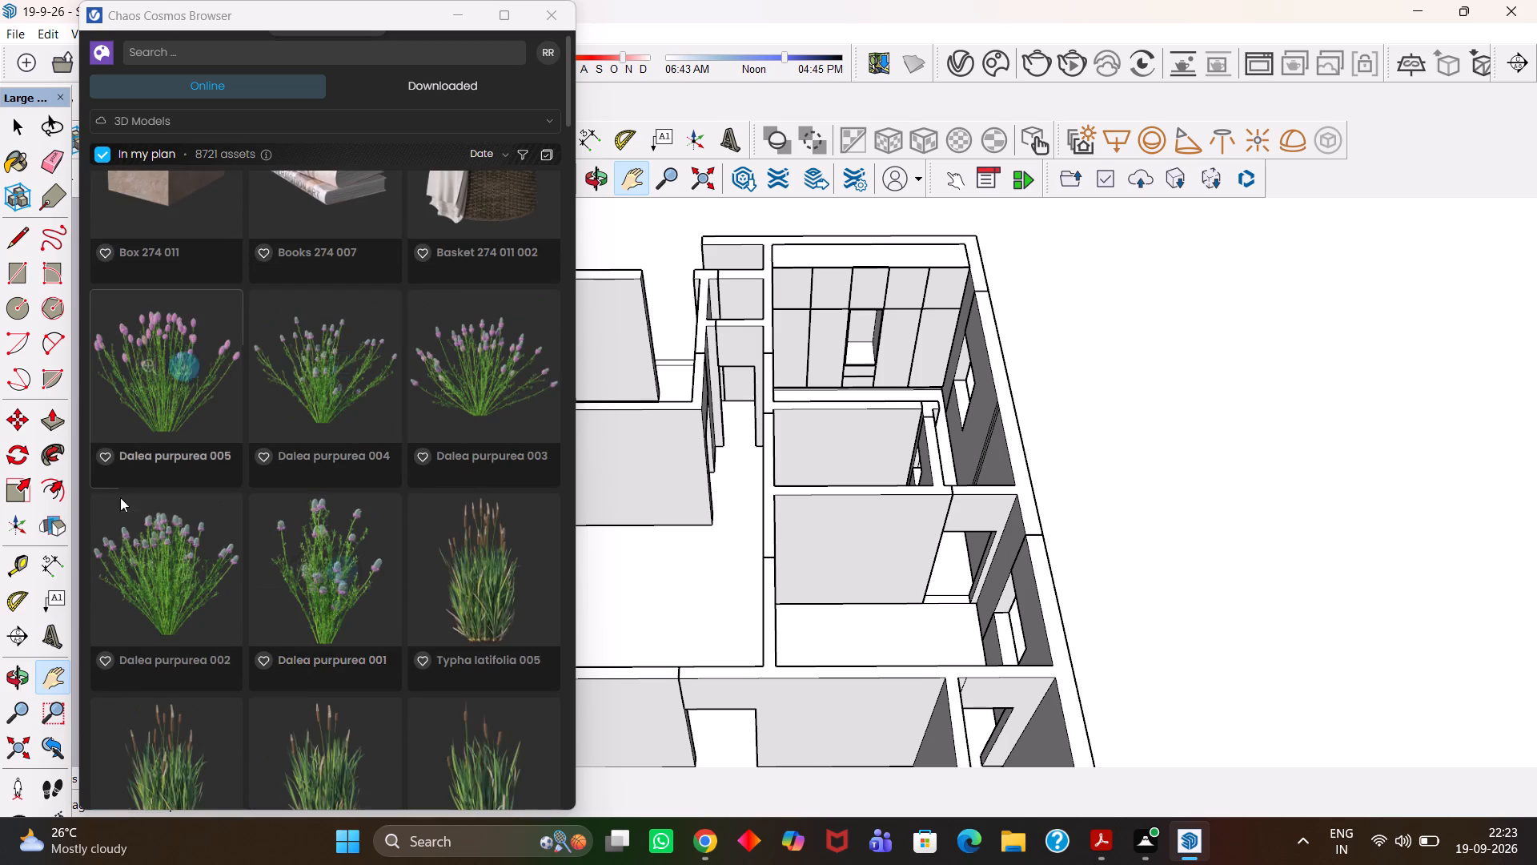
pyautogui.scroll(4, 180, 543)
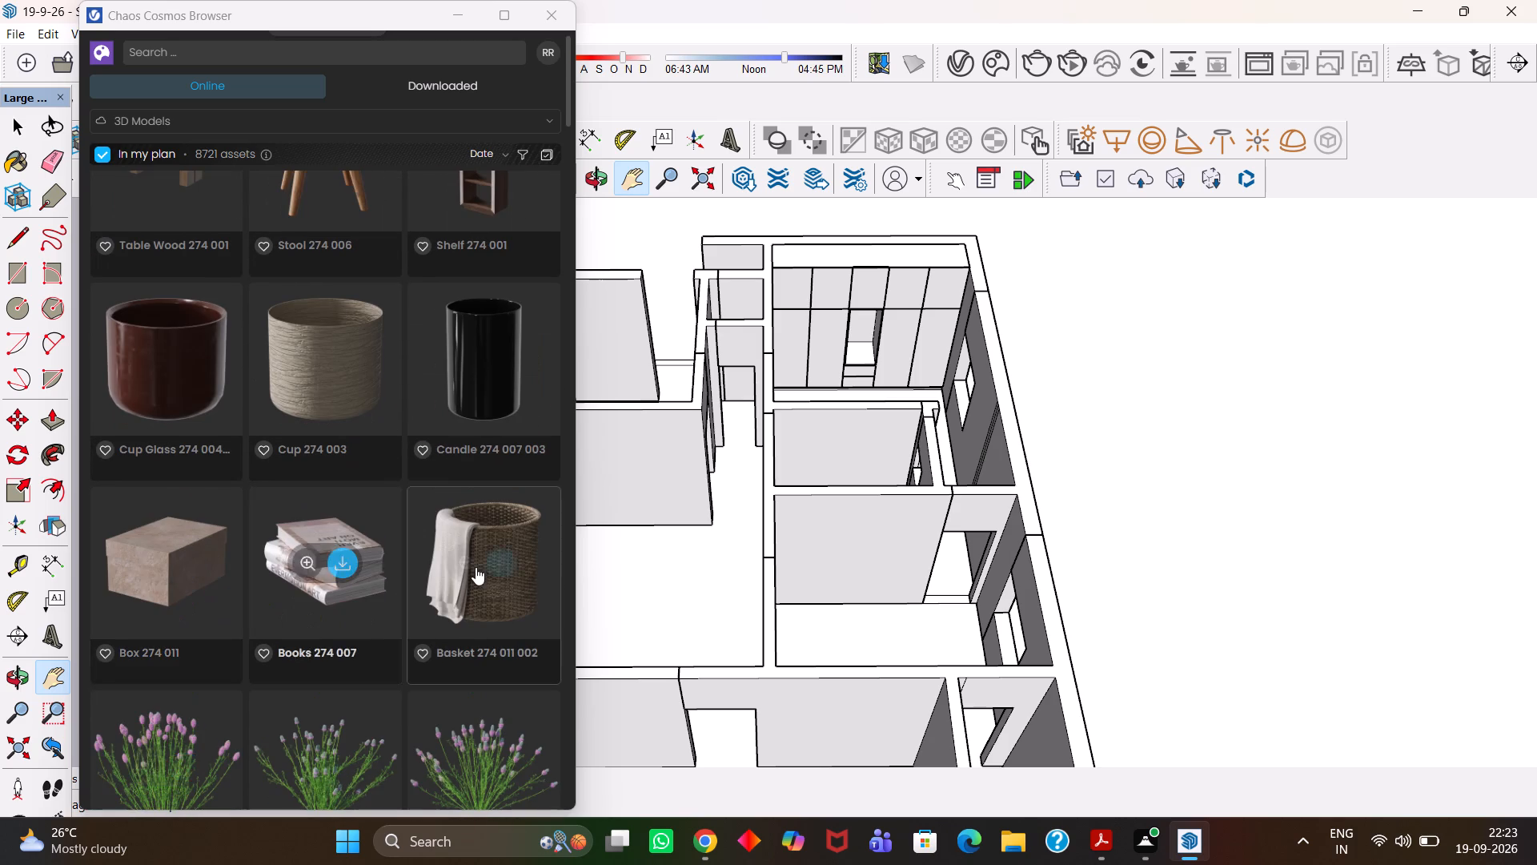
pyautogui.scroll(2, 478, 567)
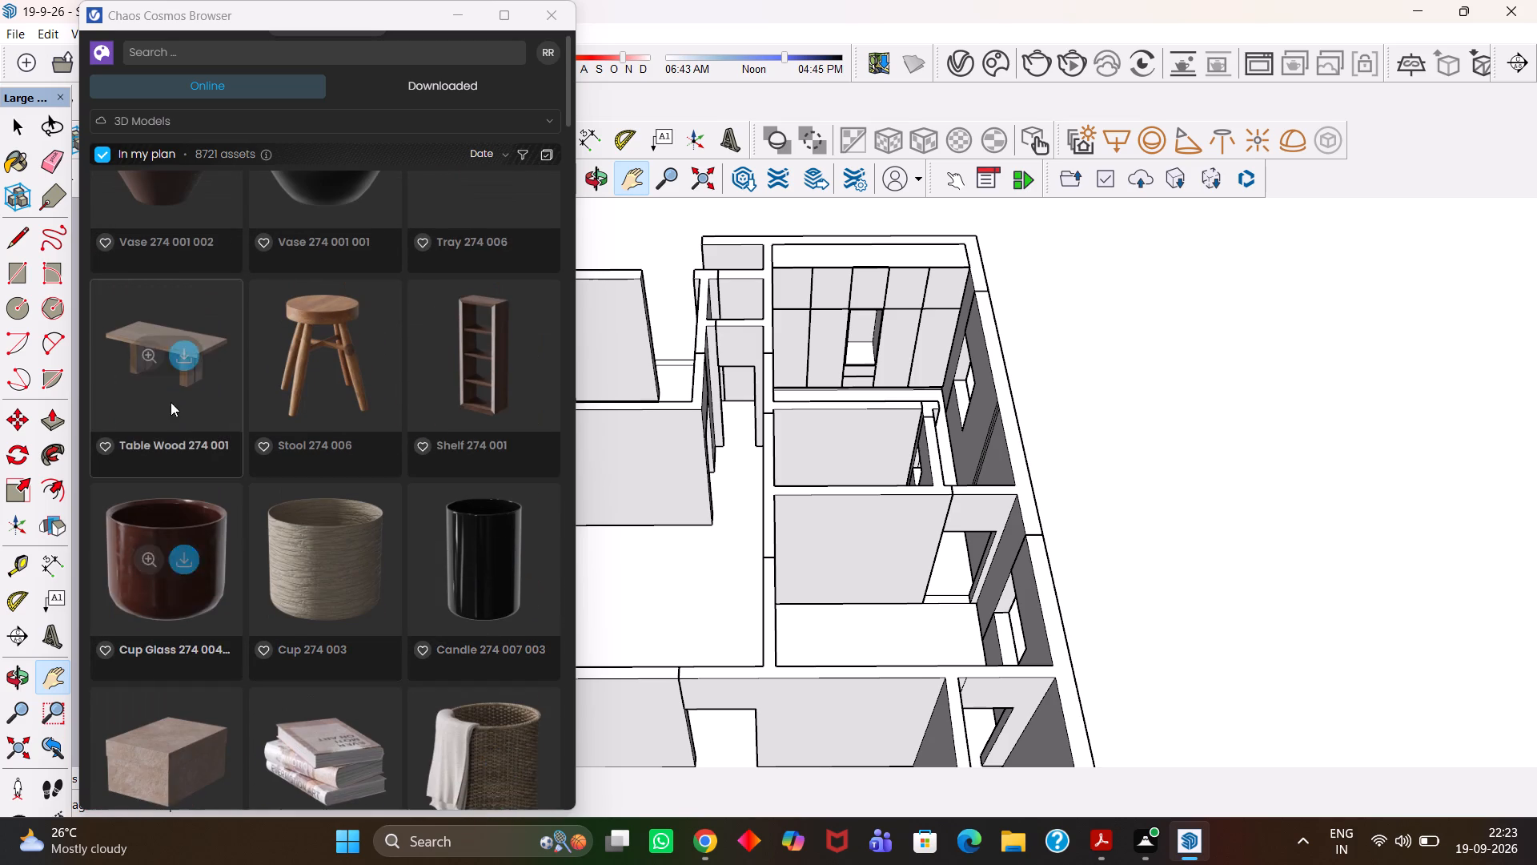
pyautogui.scroll(2, 350, 425)
pyautogui.scroll(6, 438, 492)
pyautogui.scroll(-2, 464, 293)
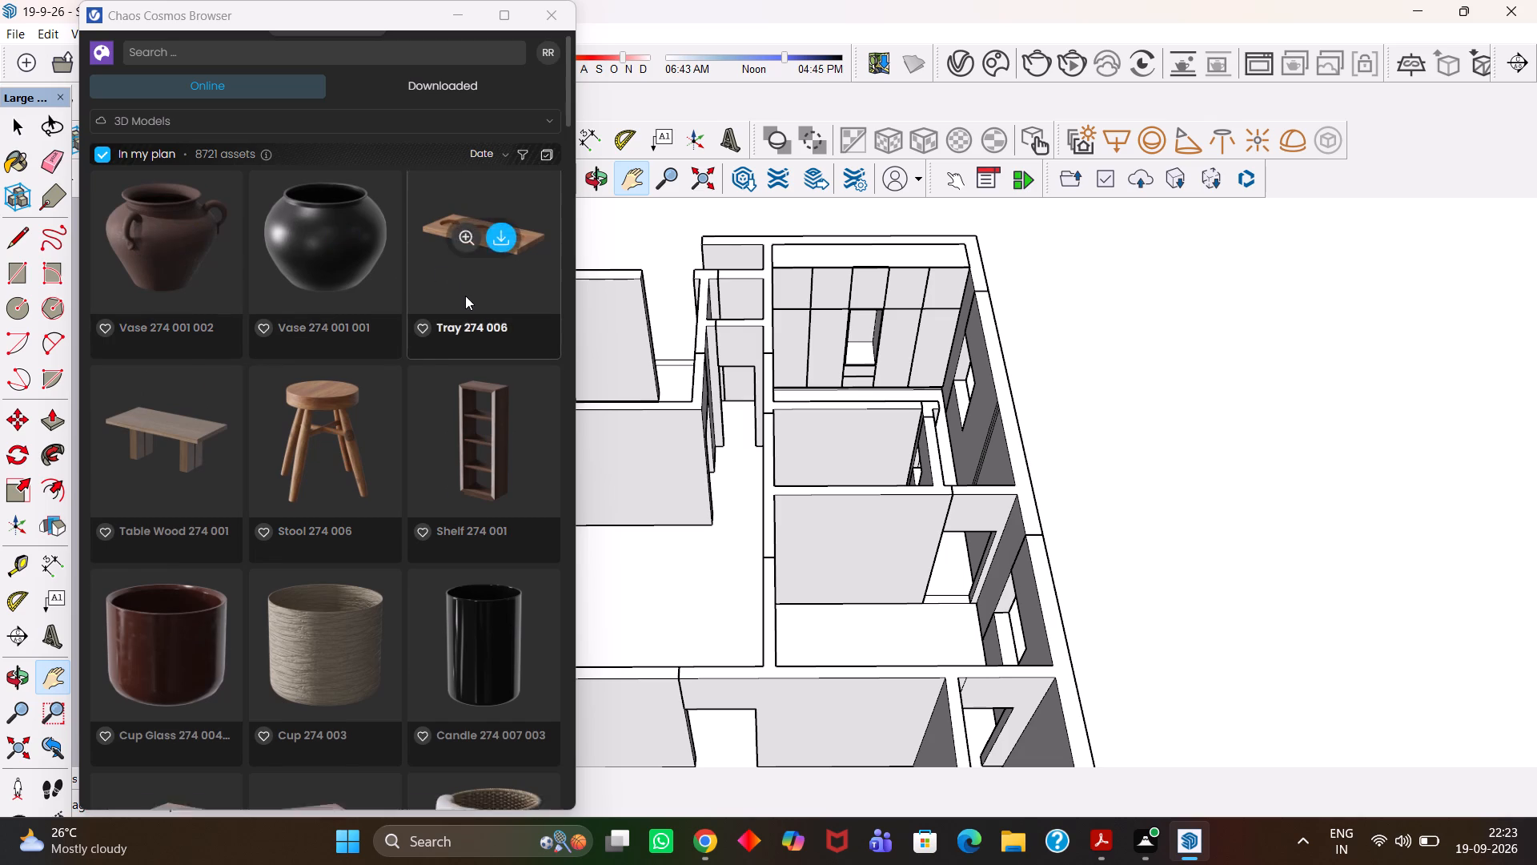
# Browse the 273 series rug, post, floor lamp and interior plant, and the Vinca minor and Butomus umbellatus plants.
pyautogui.scroll(-4, 465, 296)
pyautogui.scroll(-12, 292, 400)
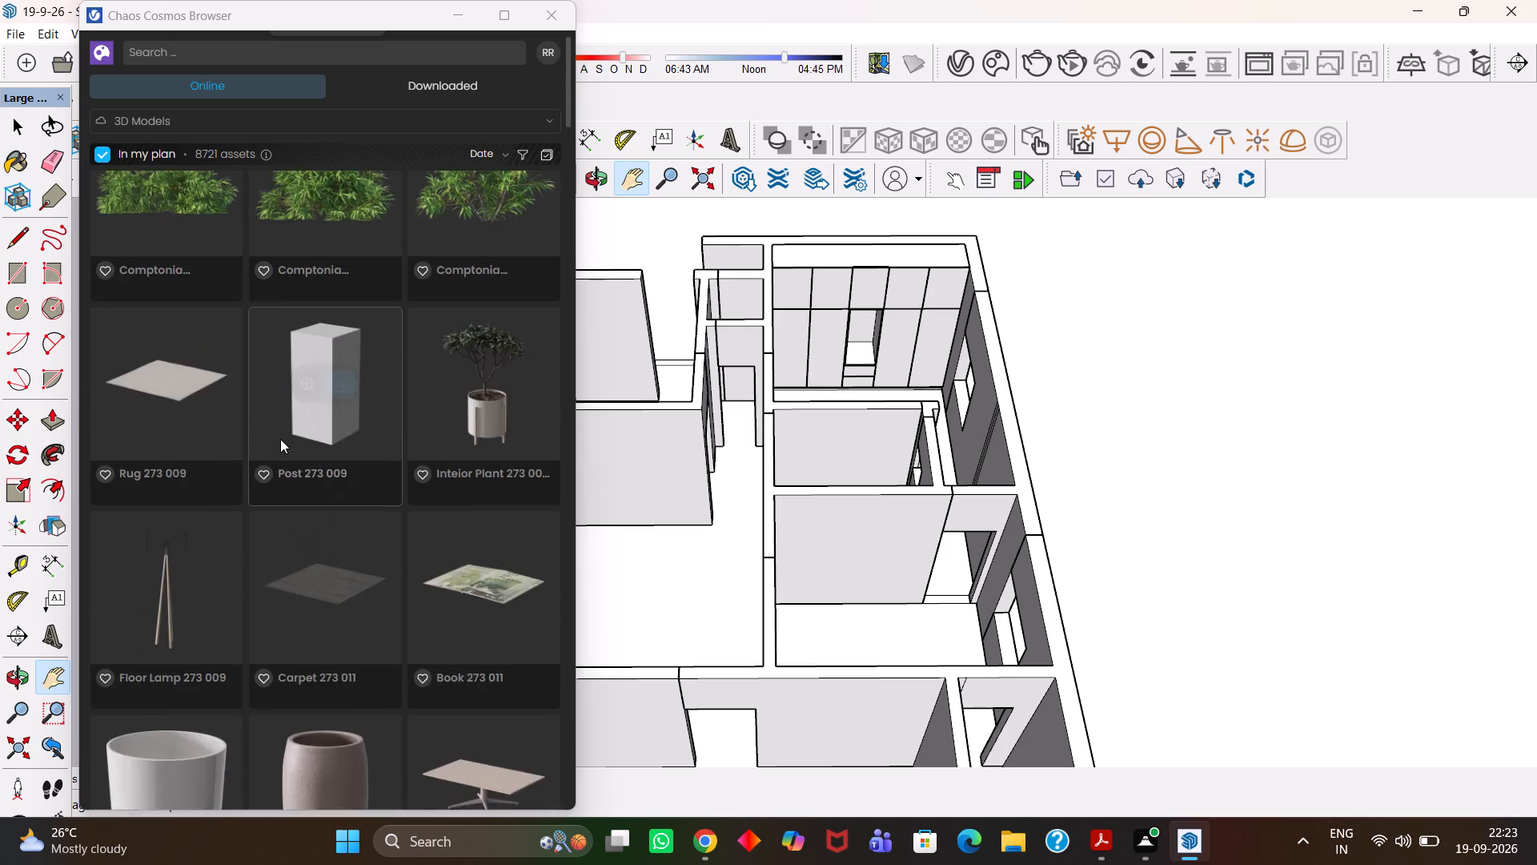
pyautogui.scroll(-18, 280, 439)
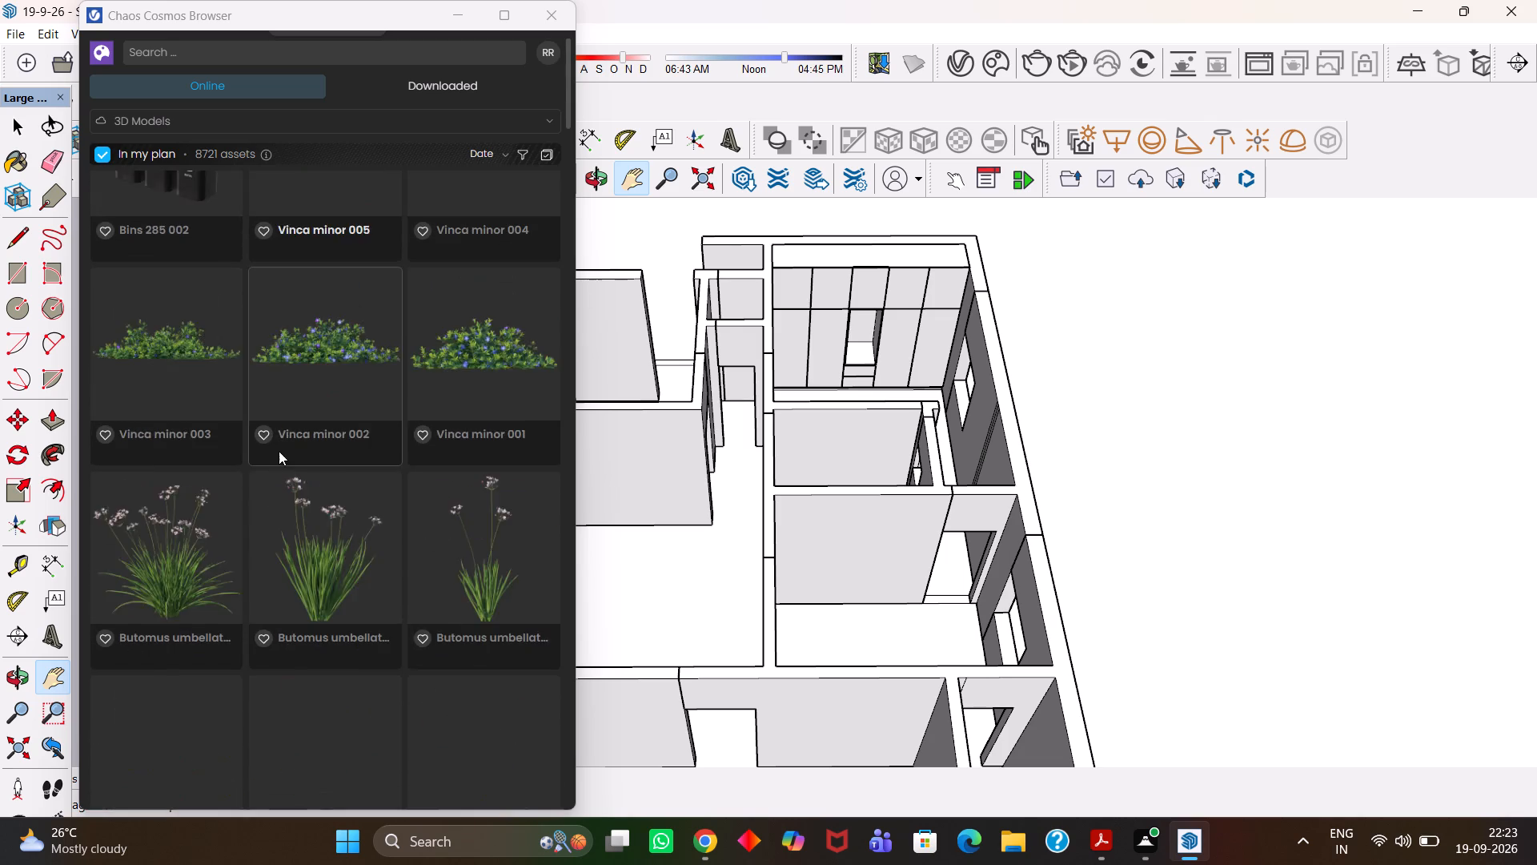
pyautogui.scroll(-15, 279, 455)
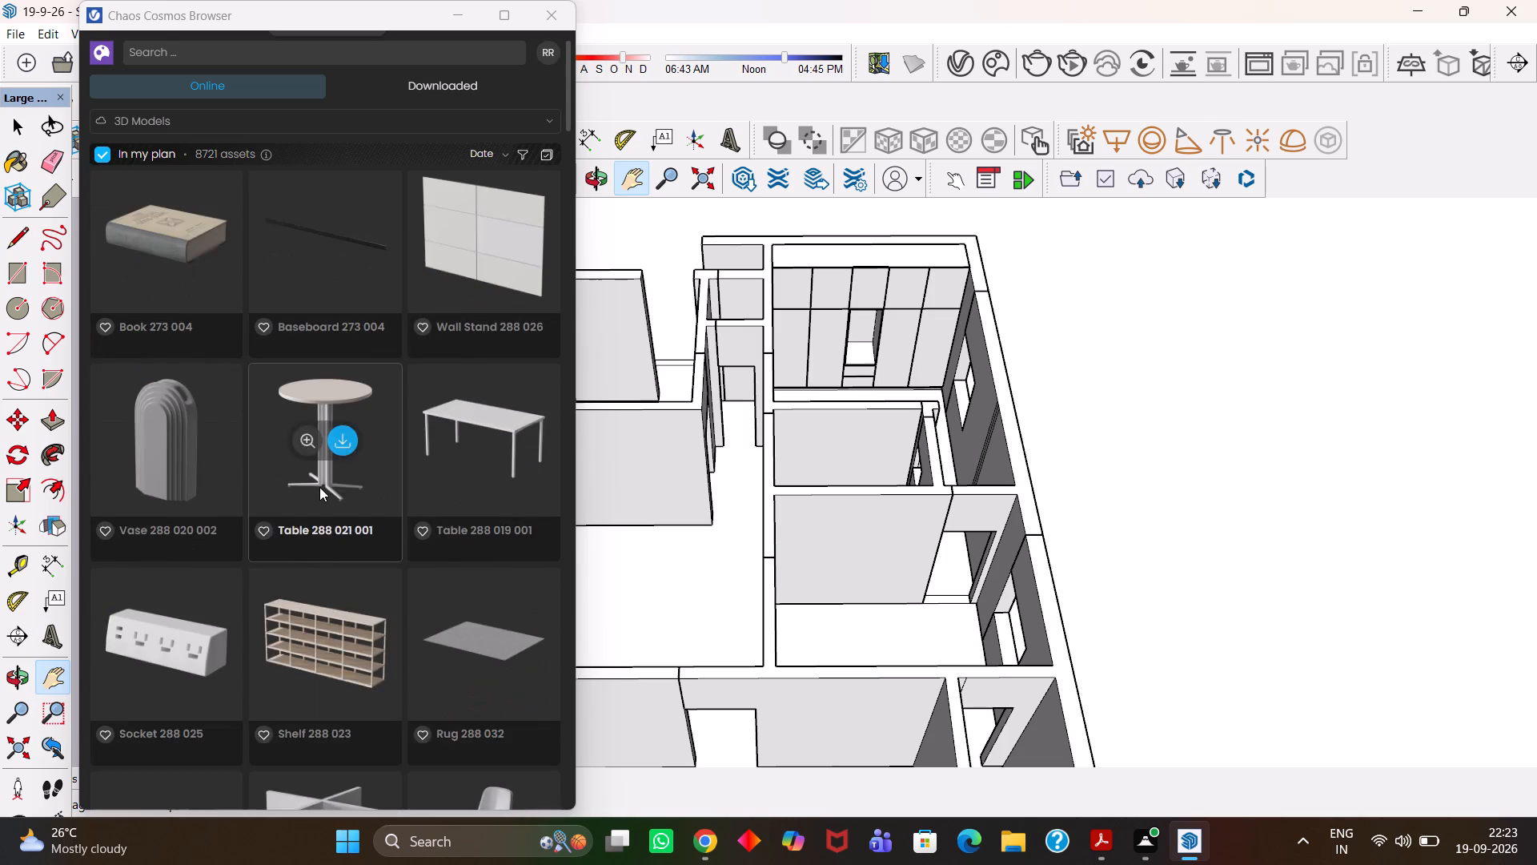
# Examine the 288 series office furniture, the Yume Chair, the Sora Sofa modules and the Shizu, Sen and Maru tables.
pyautogui.scroll(-4, 319, 487)
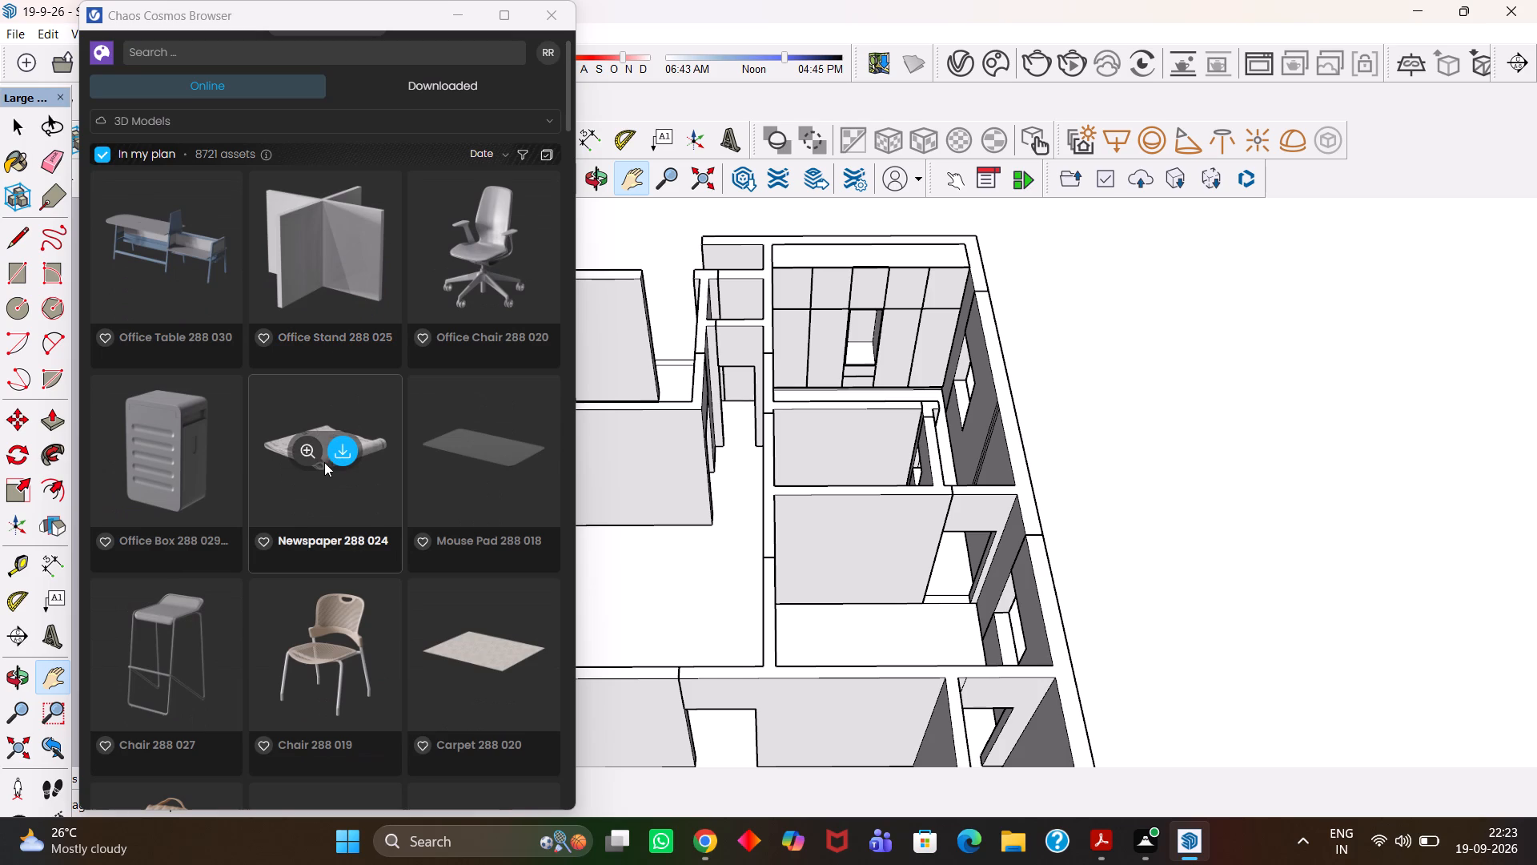
pyautogui.scroll(-7, 324, 462)
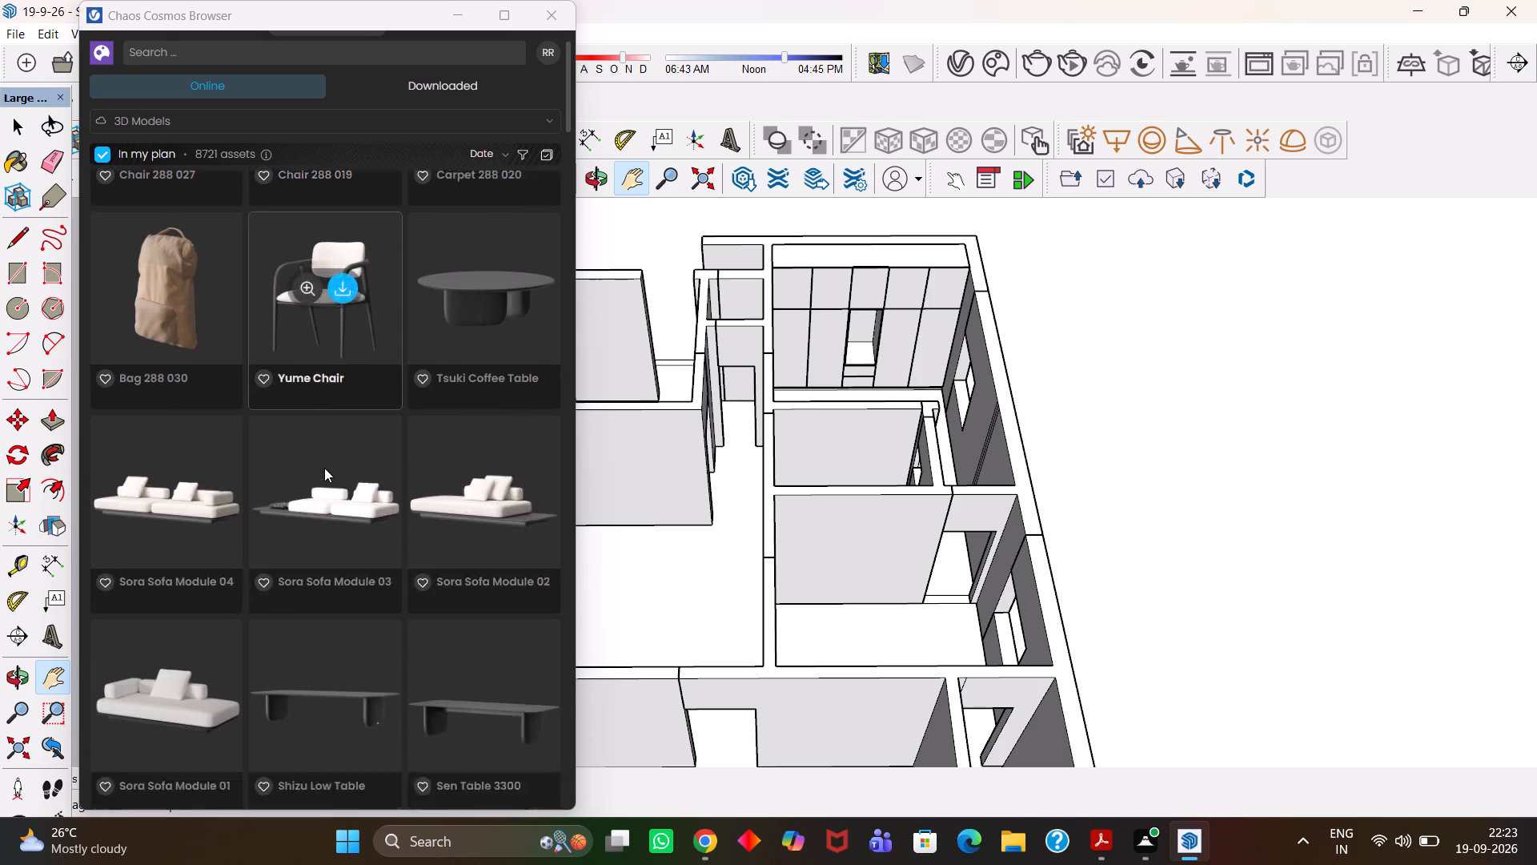
pyautogui.scroll(-1, 459, 392)
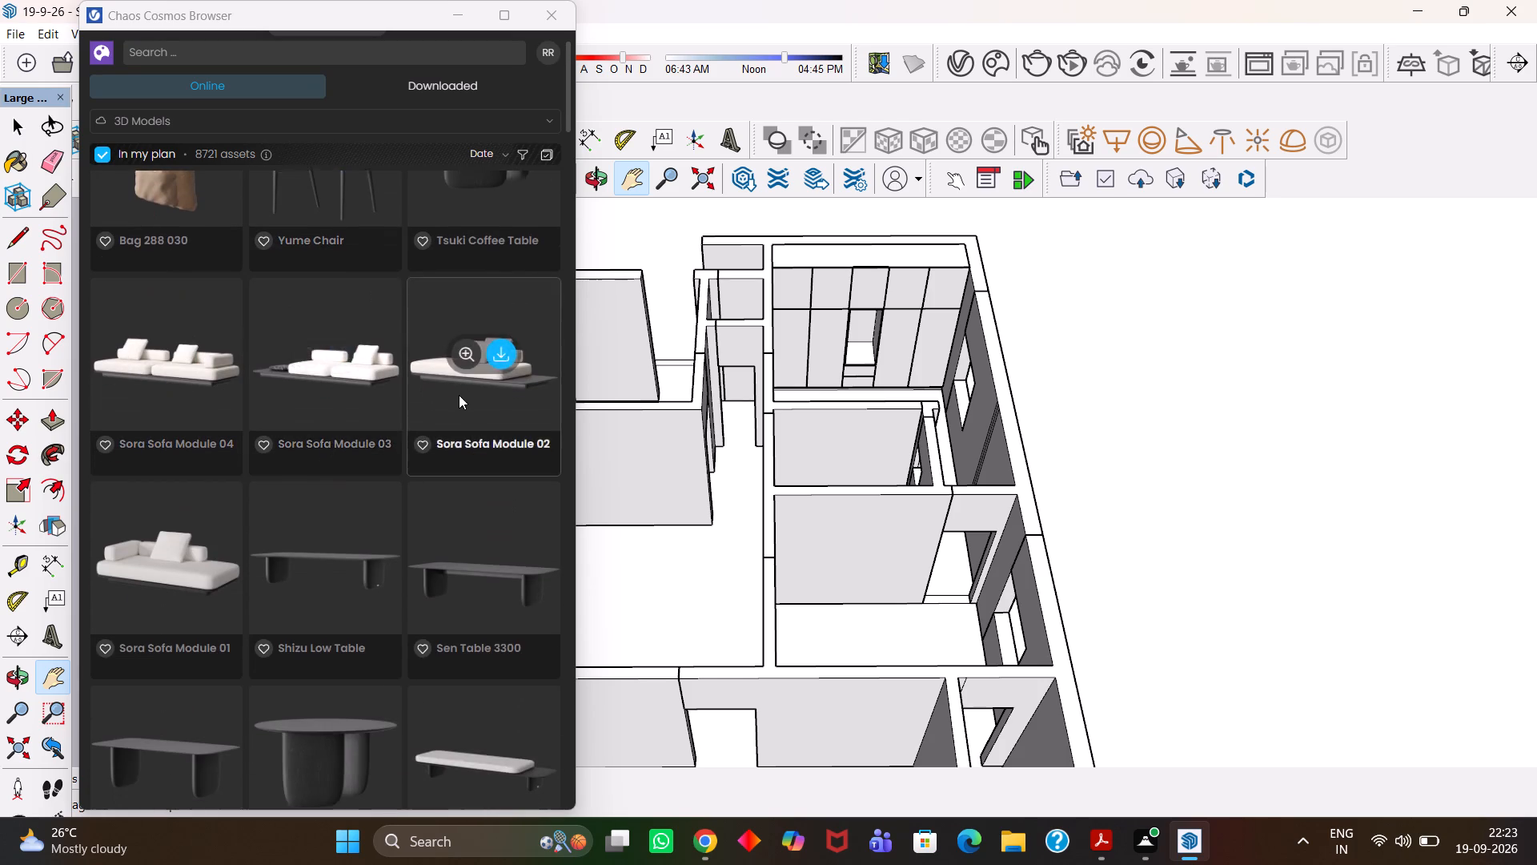
pyautogui.scroll(-3, 459, 395)
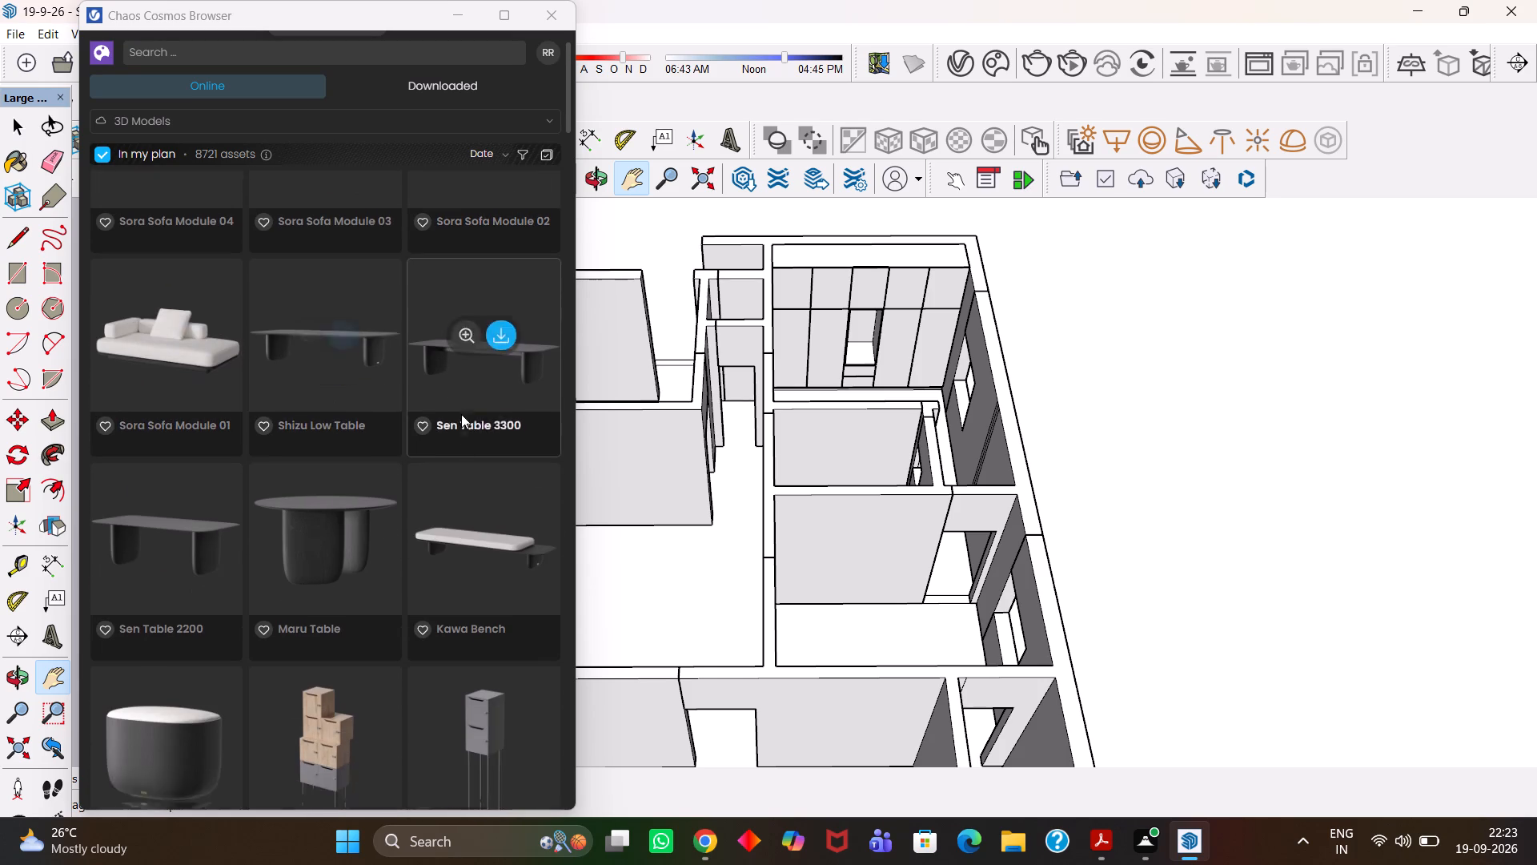
pyautogui.scroll(-3, 193, 396)
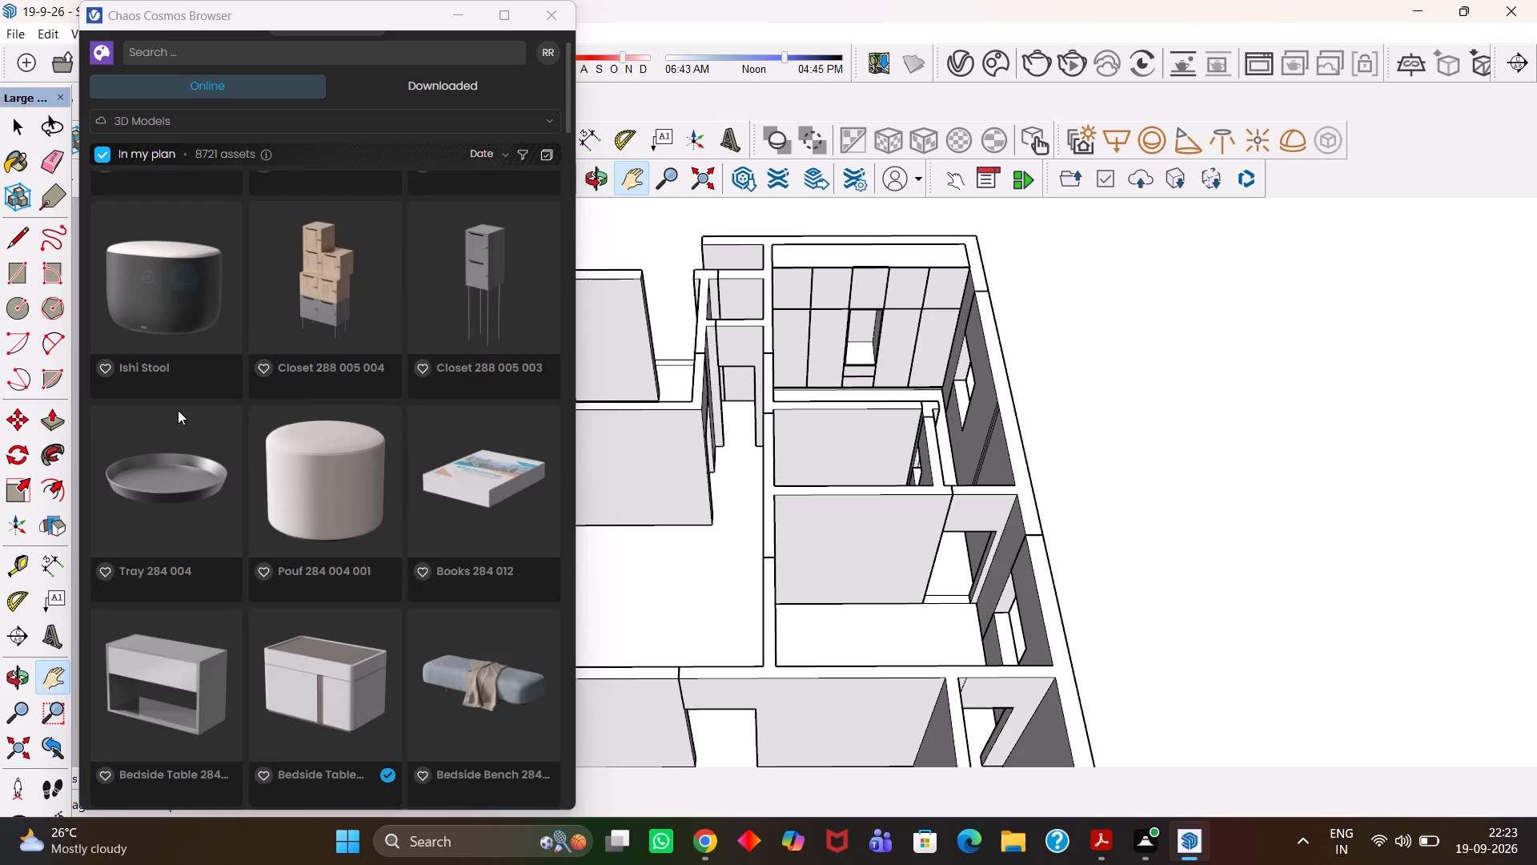
# Look through the 284 series bedside furniture and the 288 series desks, office accessories, closets and cases.
pyautogui.scroll(-2, 514, 356)
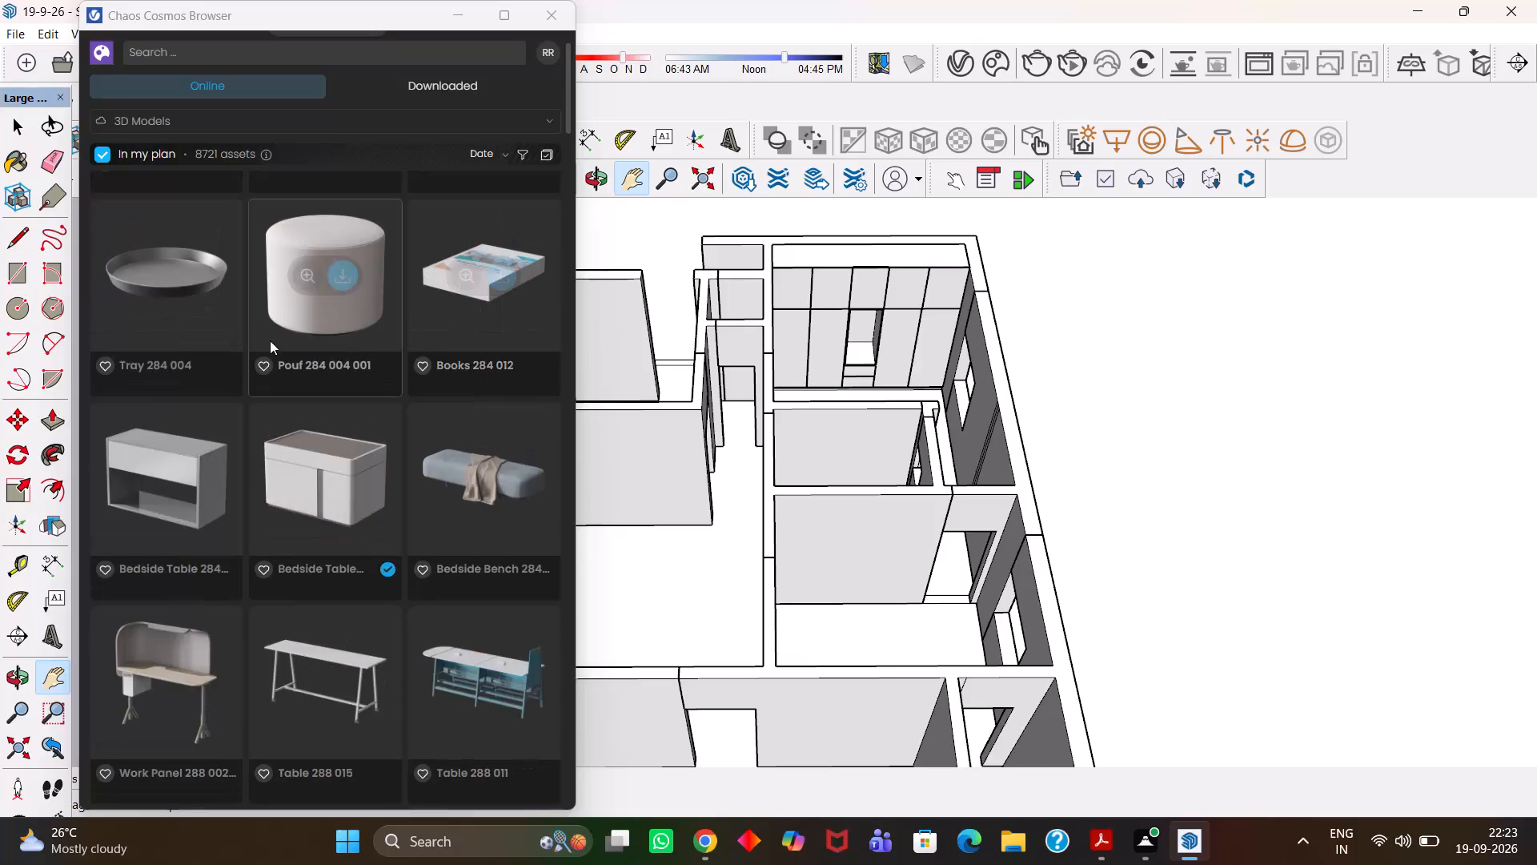
pyautogui.scroll(1, 233, 340)
pyautogui.scroll(-1, 423, 545)
pyautogui.scroll(-3, 359, 550)
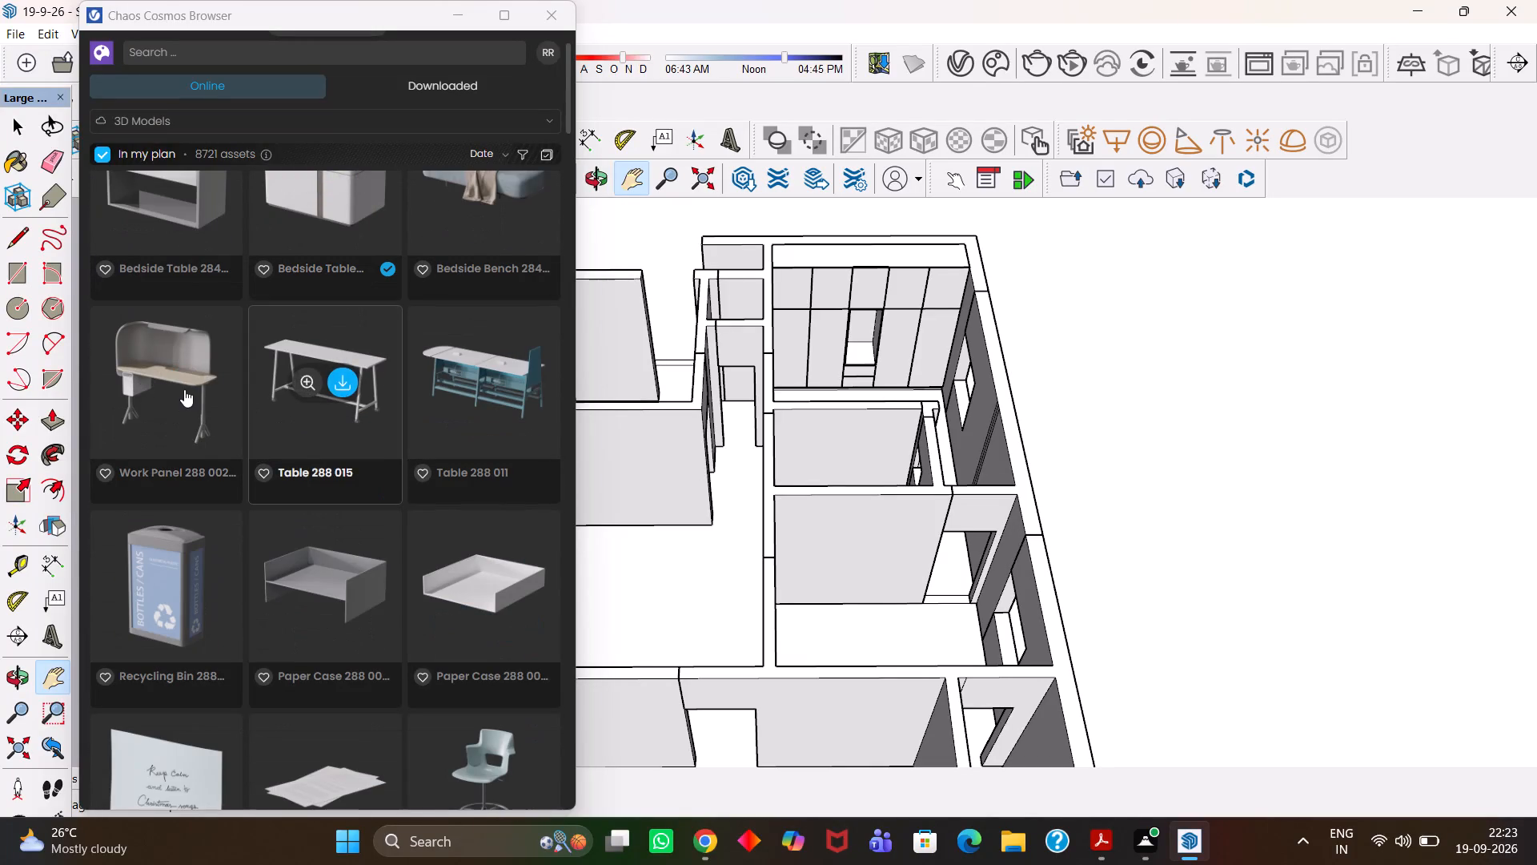
pyautogui.scroll(-2, 484, 401)
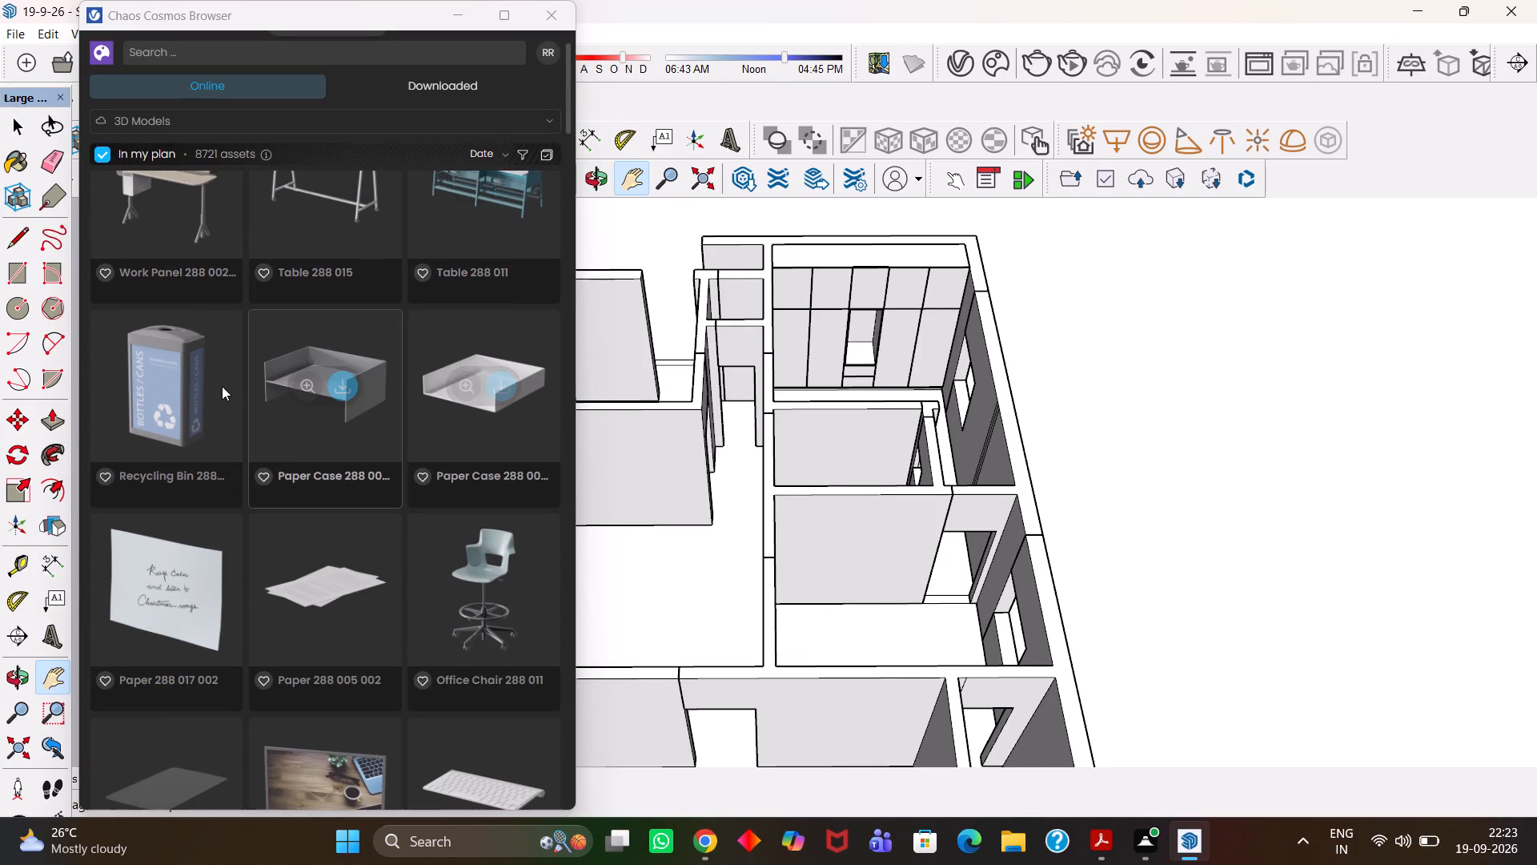
pyautogui.scroll(-2, 169, 393)
pyautogui.scroll(-1, 471, 406)
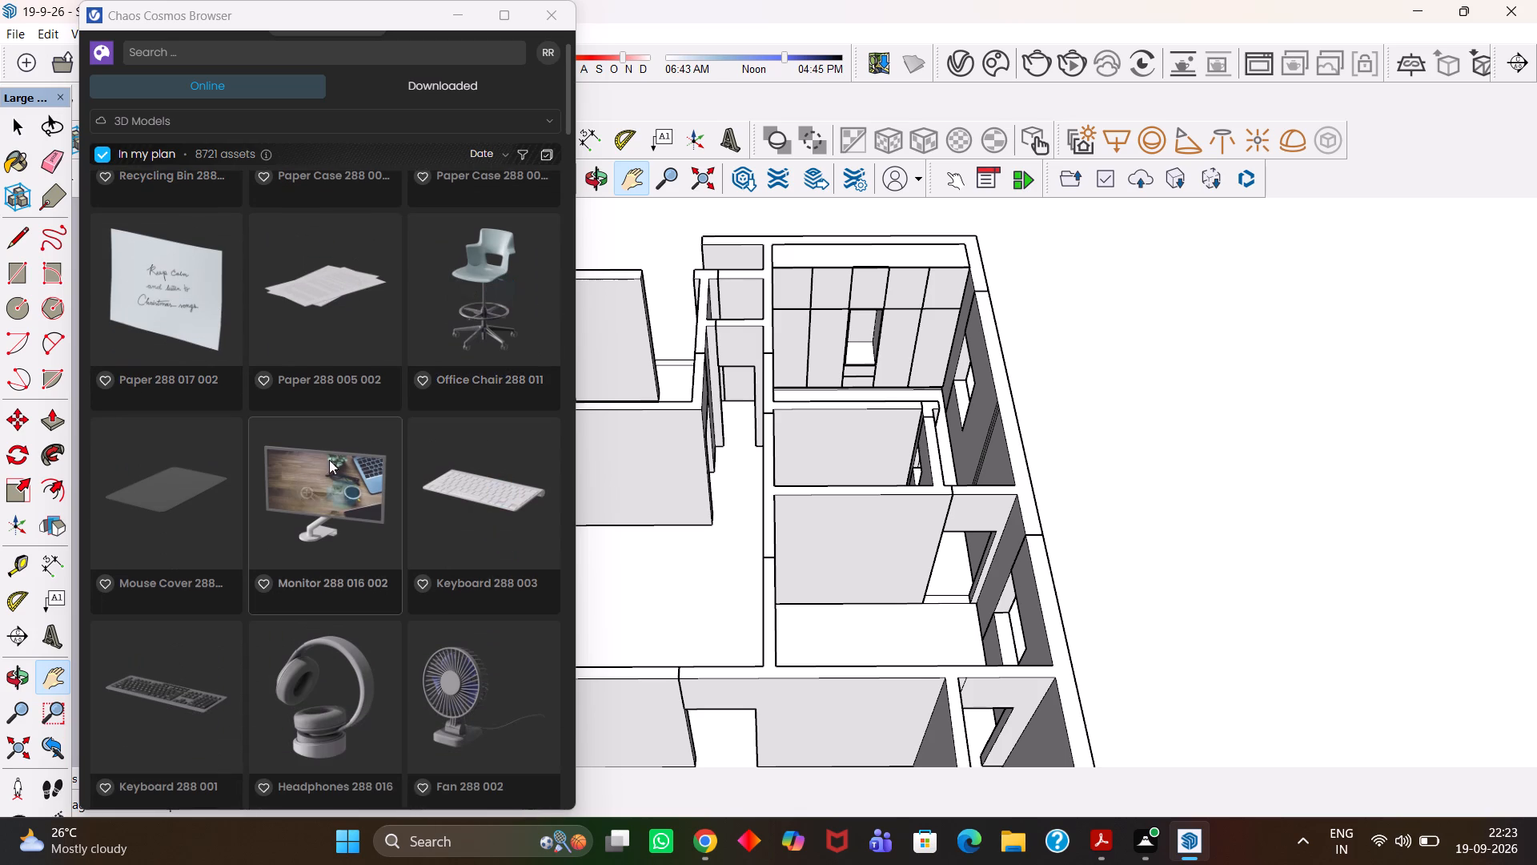
pyautogui.scroll(-2, 217, 483)
pyautogui.scroll(-2, 424, 487)
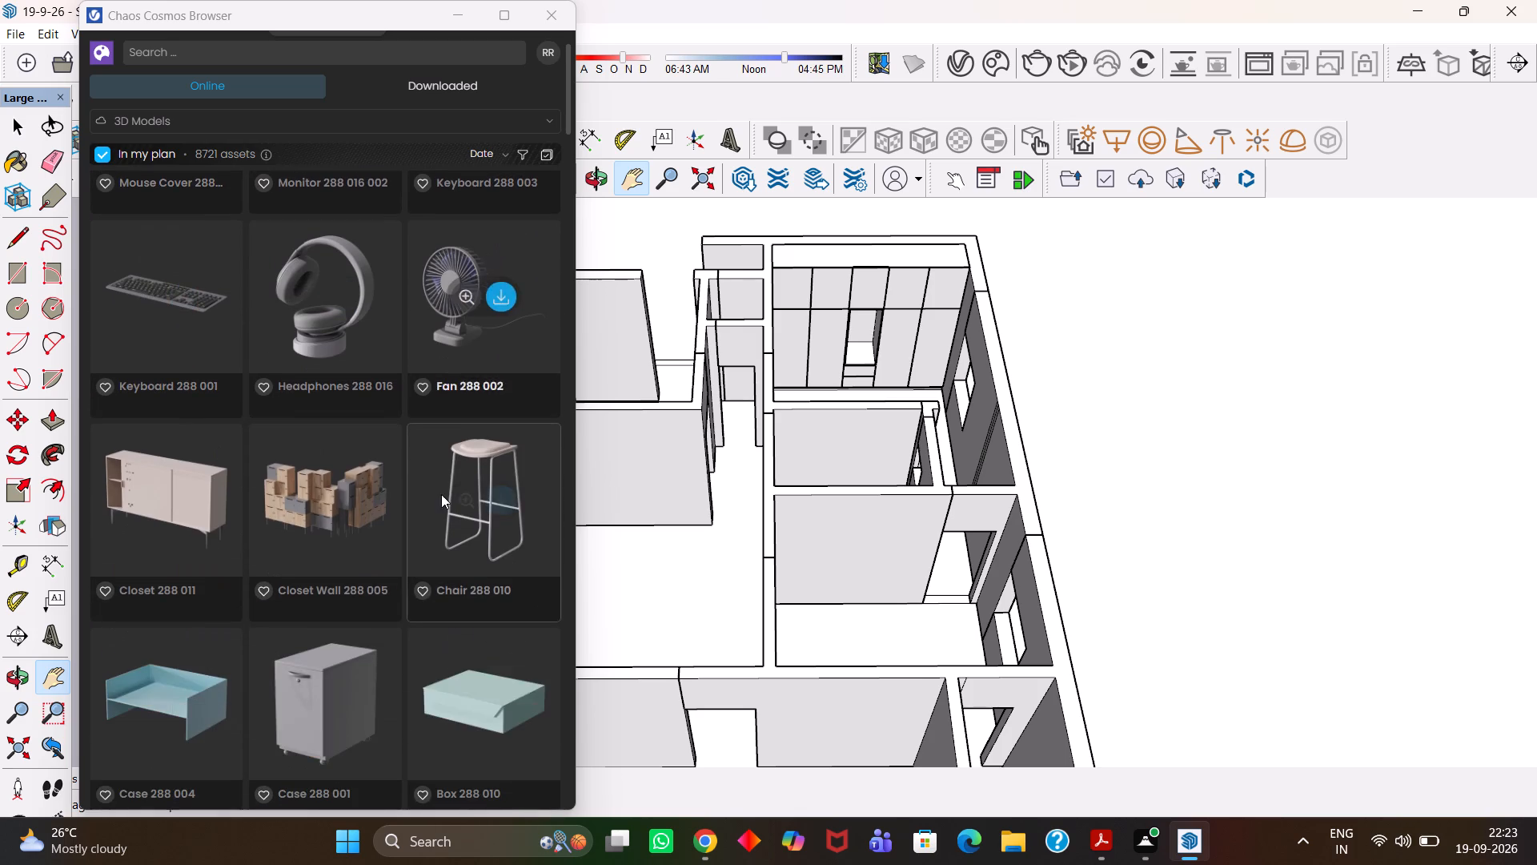
pyautogui.scroll(-2, 443, 501)
pyautogui.scroll(-2, 203, 470)
pyautogui.scroll(2, 202, 470)
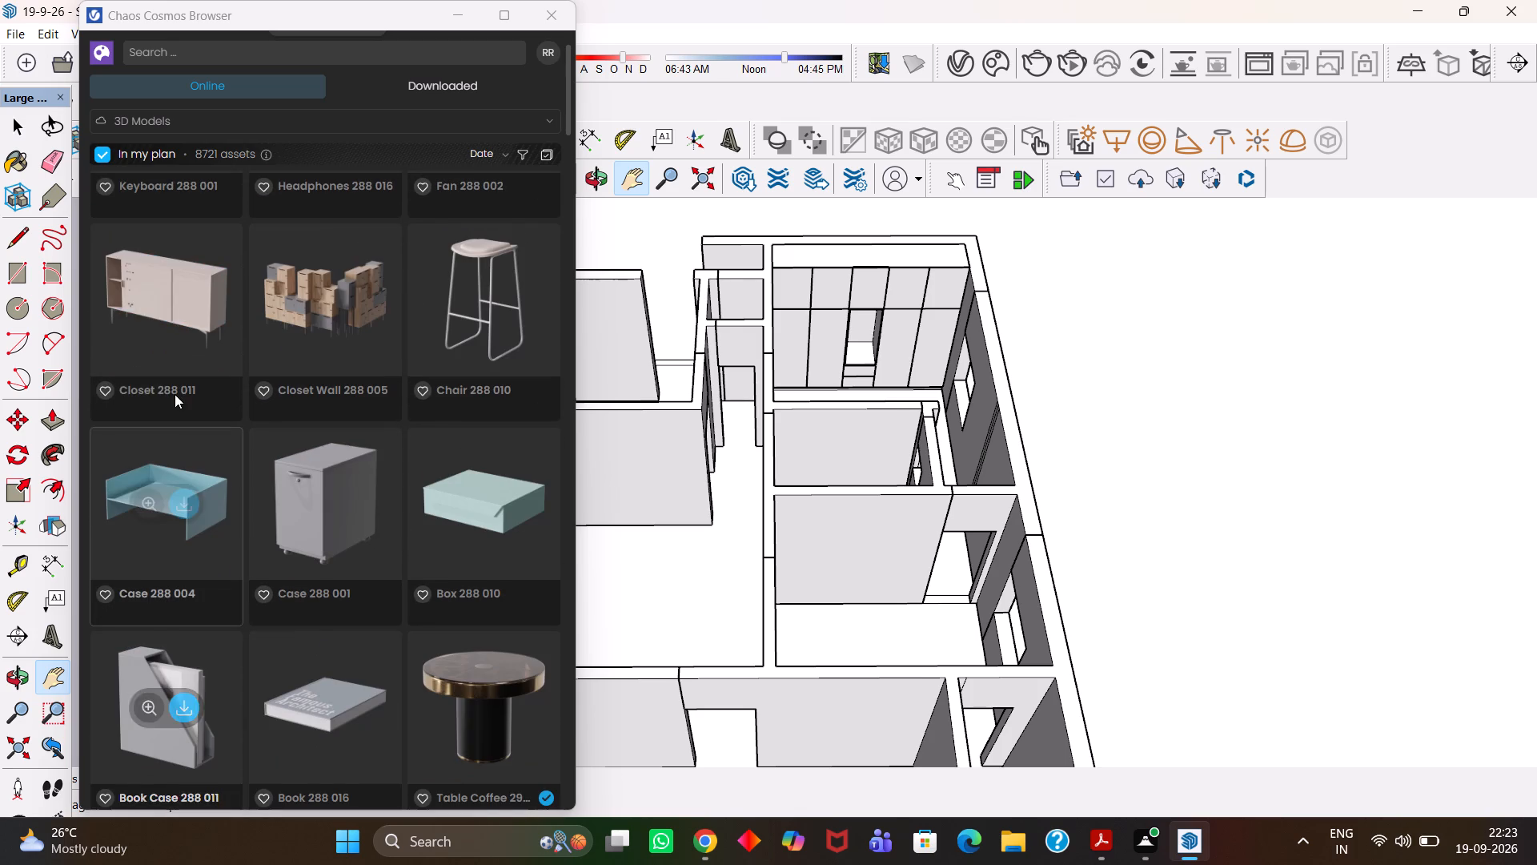
pyautogui.scroll(-1, 497, 416)
pyautogui.scroll(-2, 130, 419)
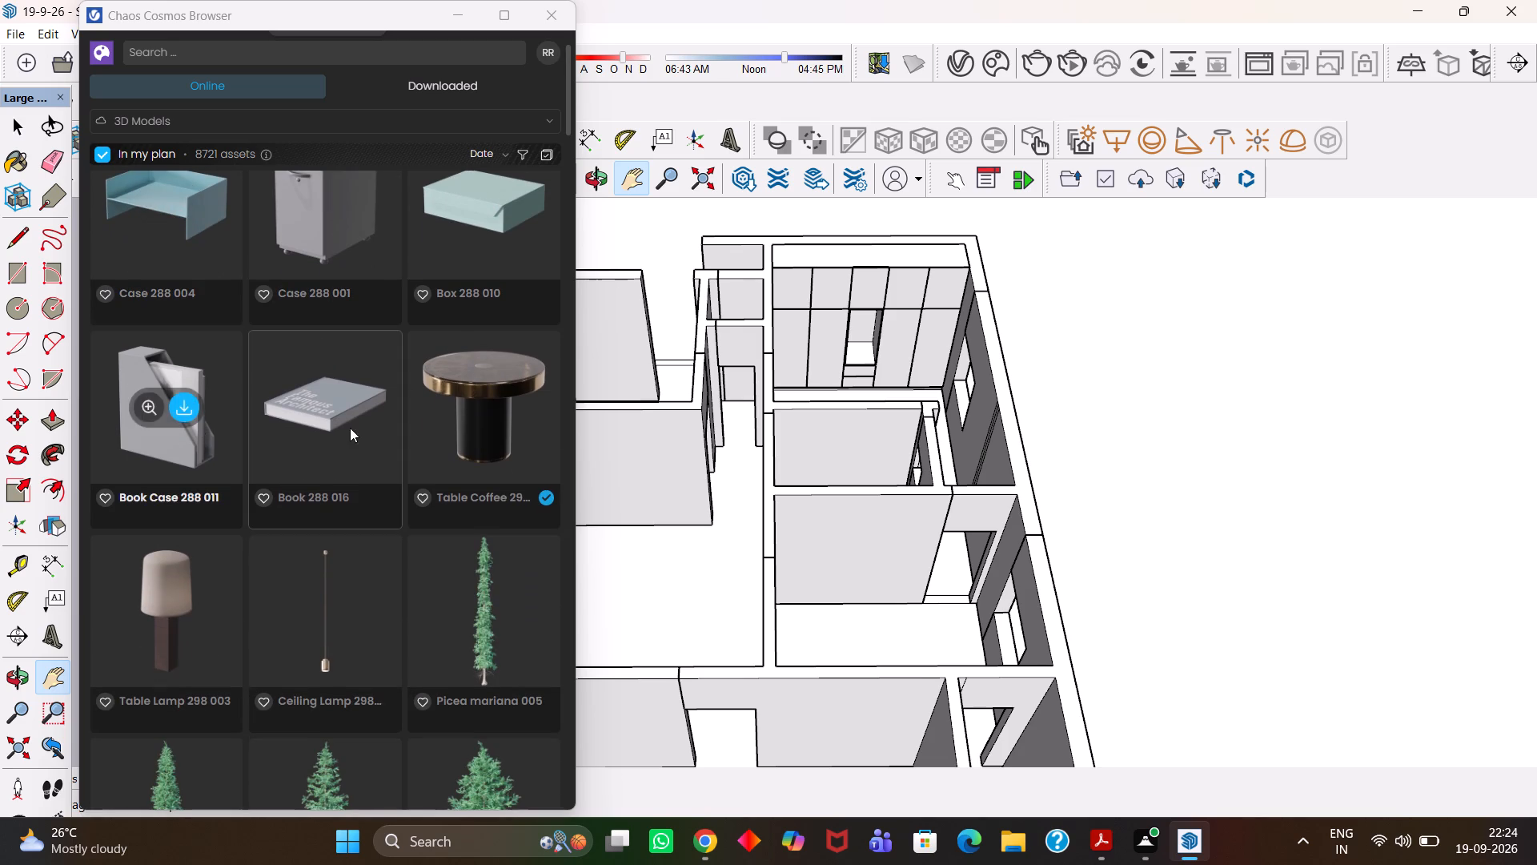
# Browse the Picea, Populus, Thuja and Betula trees, the 293 series bowl and vase, and the 287 series poufs.
pyautogui.scroll(-2, 496, 430)
pyautogui.scroll(-2, 203, 426)
pyautogui.scroll(-5, 430, 437)
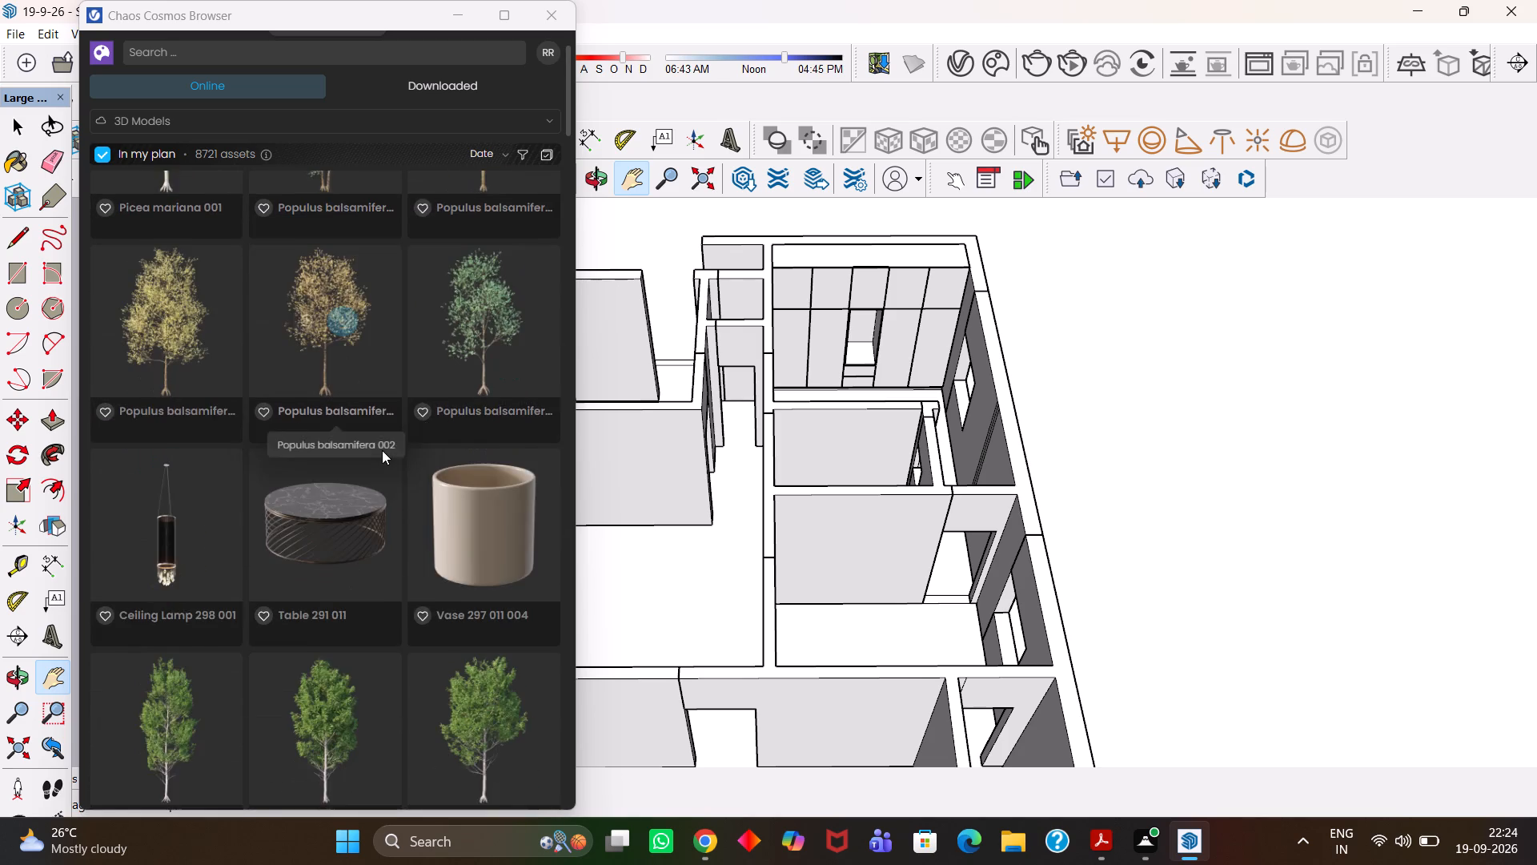
pyautogui.scroll(-10, 382, 450)
pyautogui.scroll(-4, 296, 477)
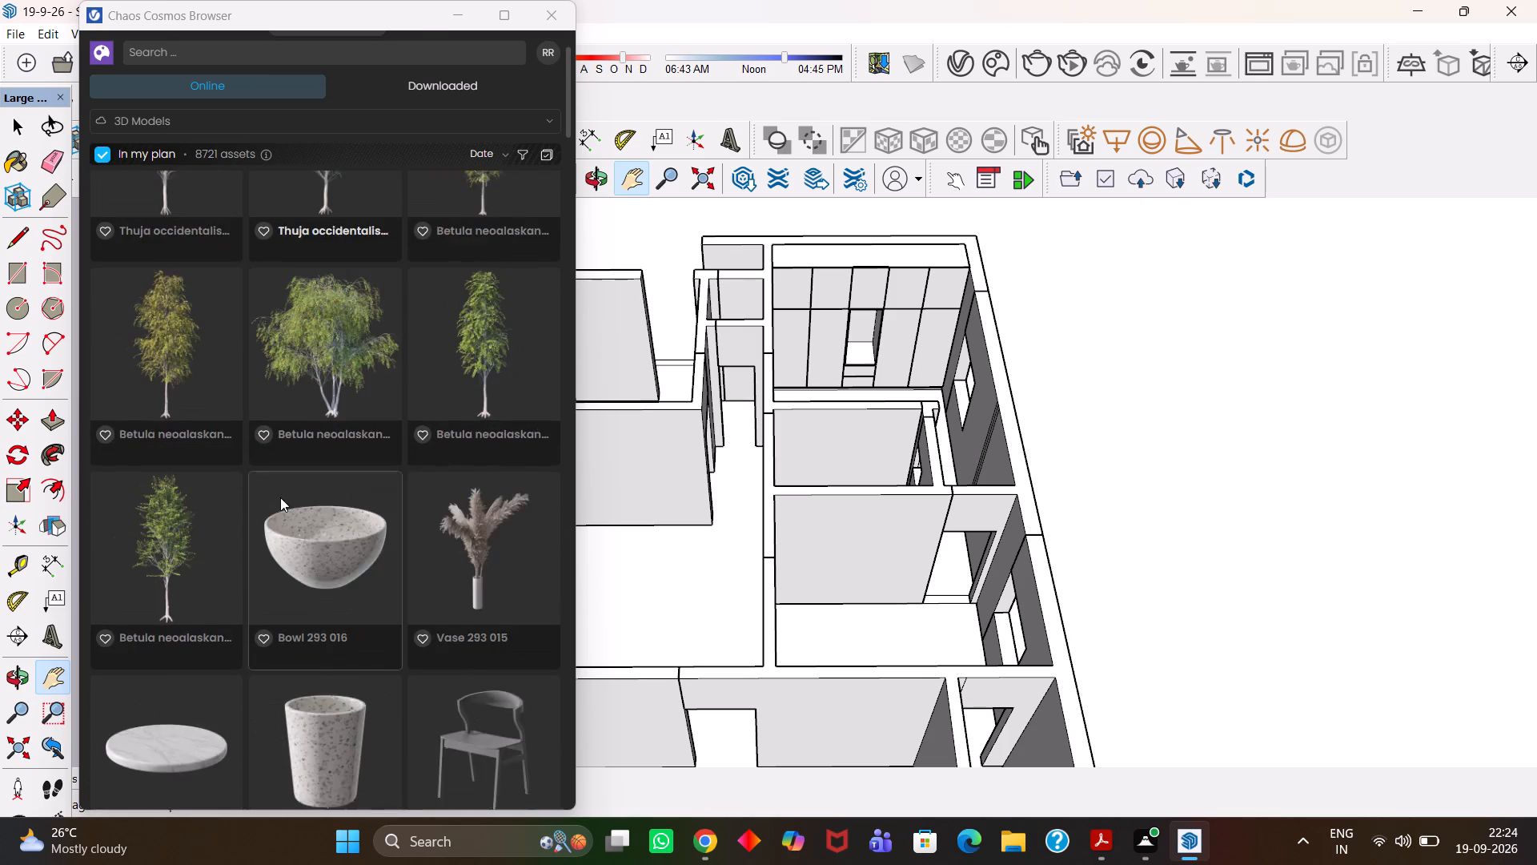
pyautogui.scroll(1, 275, 501)
pyautogui.scroll(-11, 275, 501)
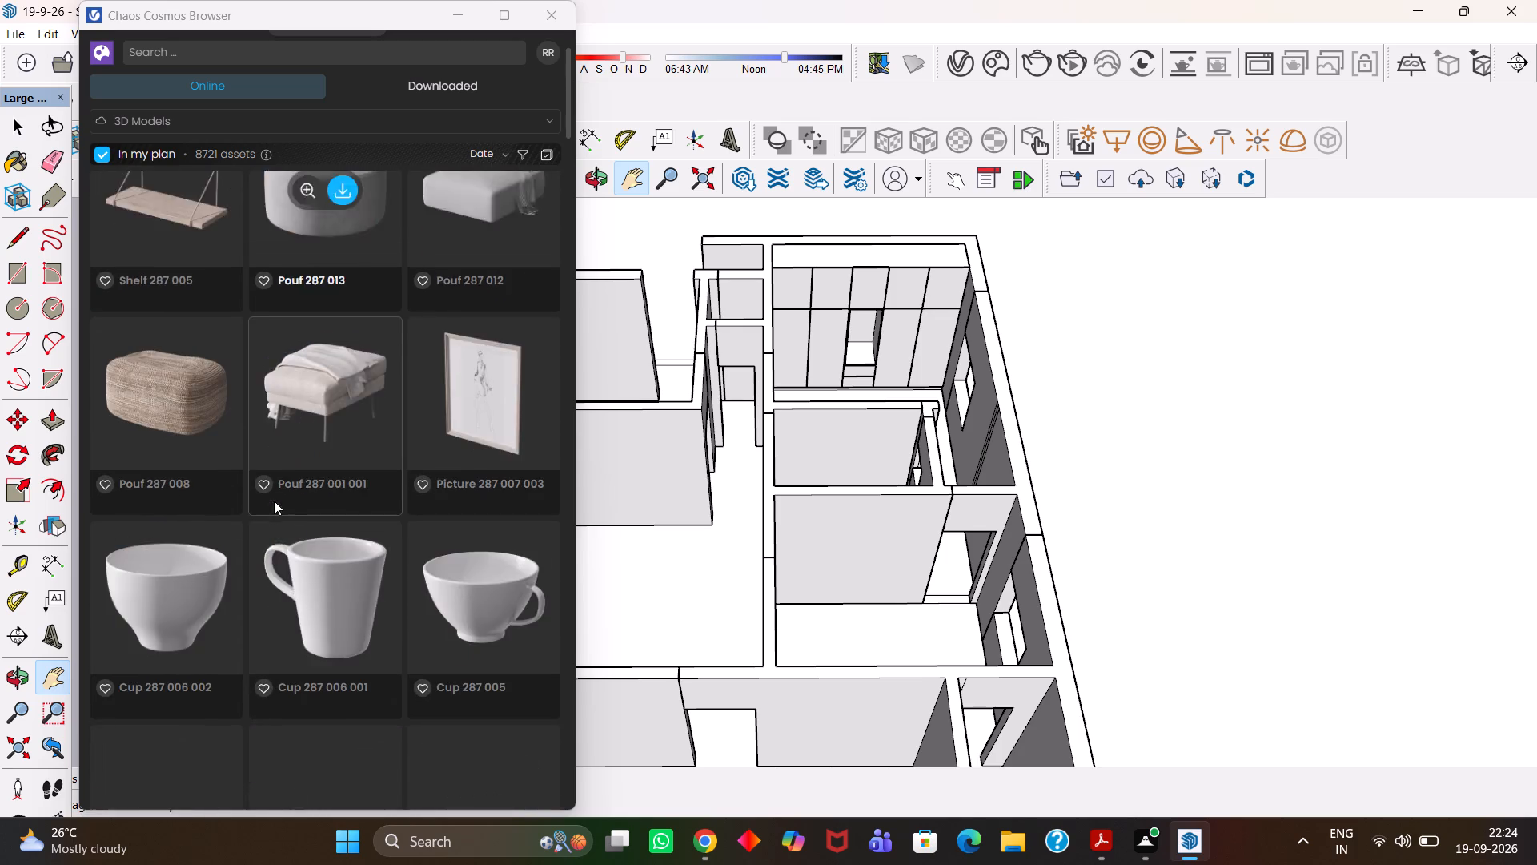
# Look through the 287 series candles, bowls, book shelf and armchairs, the people figures, and the 296 series vases and rugs.
pyautogui.scroll(-13, 274, 501)
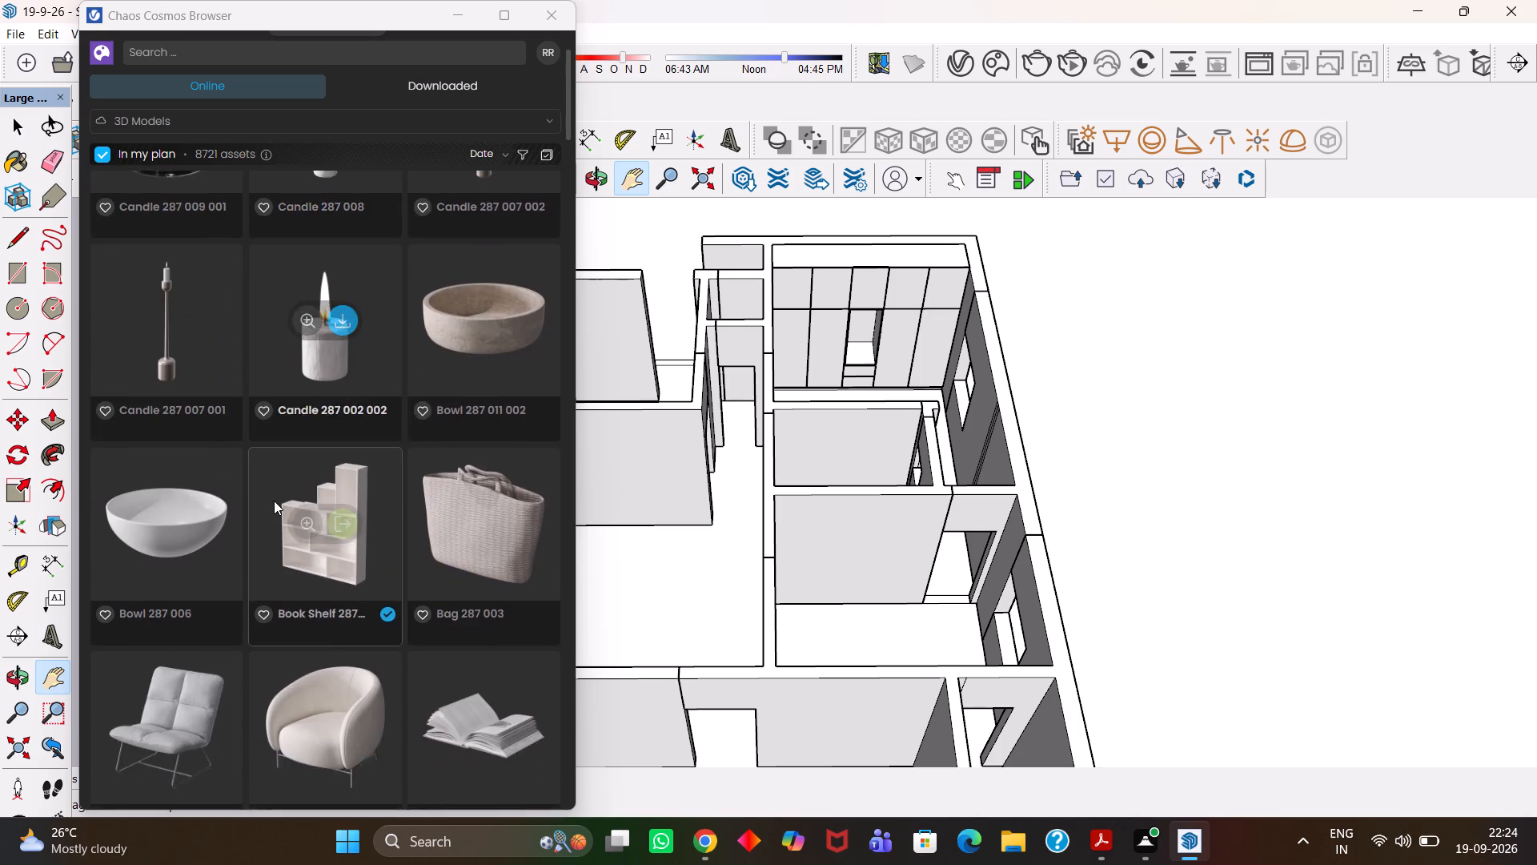
pyautogui.scroll(-9, 274, 501)
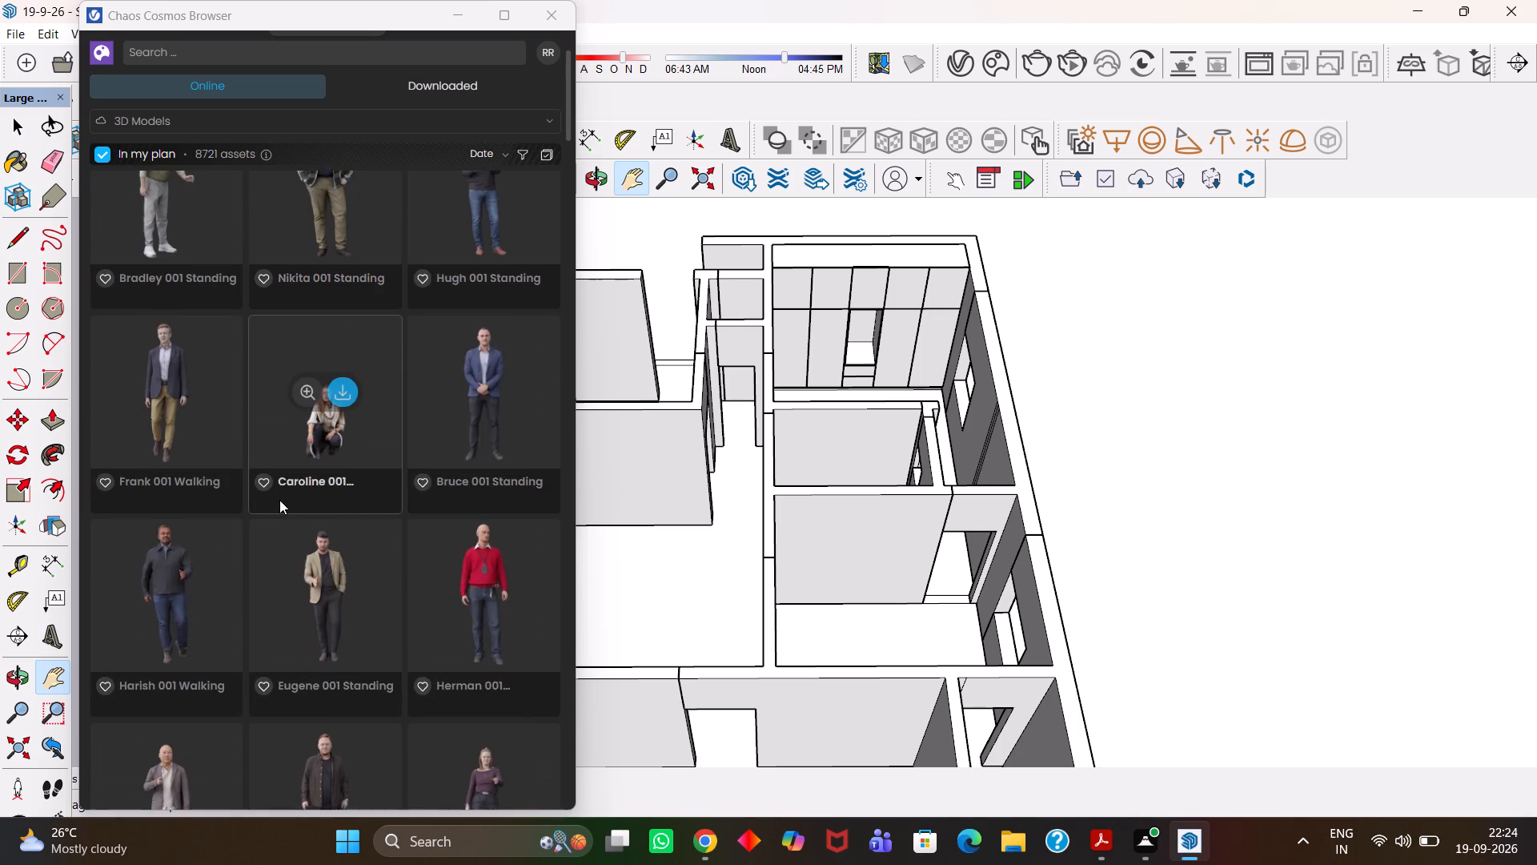
pyautogui.scroll(-12, 280, 499)
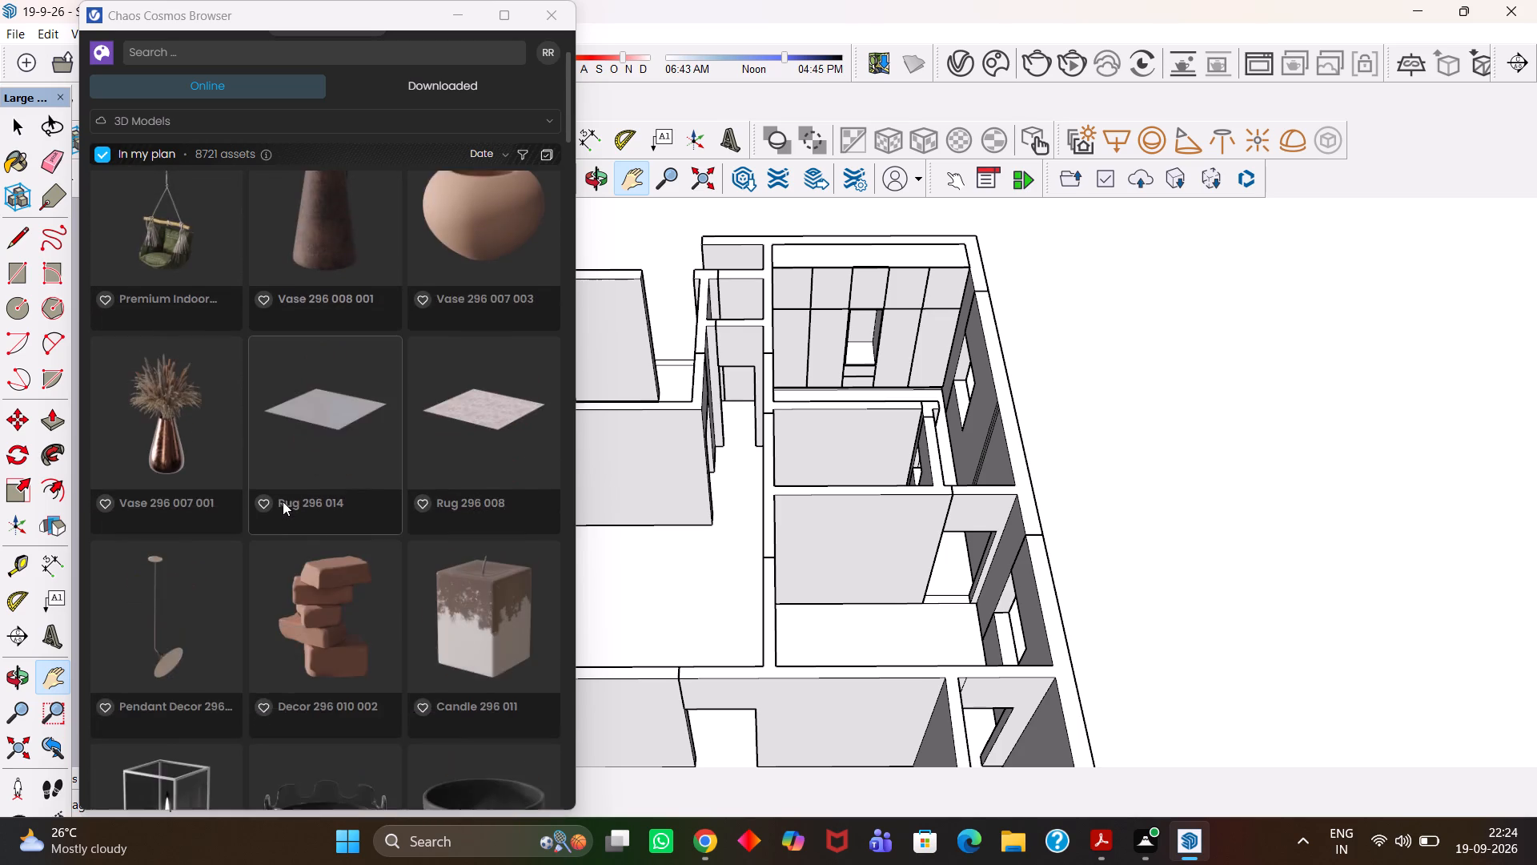
# Examine the 293 series cutlery, glassware, chairs and candles, and the Vavel table, TV unit, sofas, library and console.
pyautogui.scroll(-12, 283, 501)
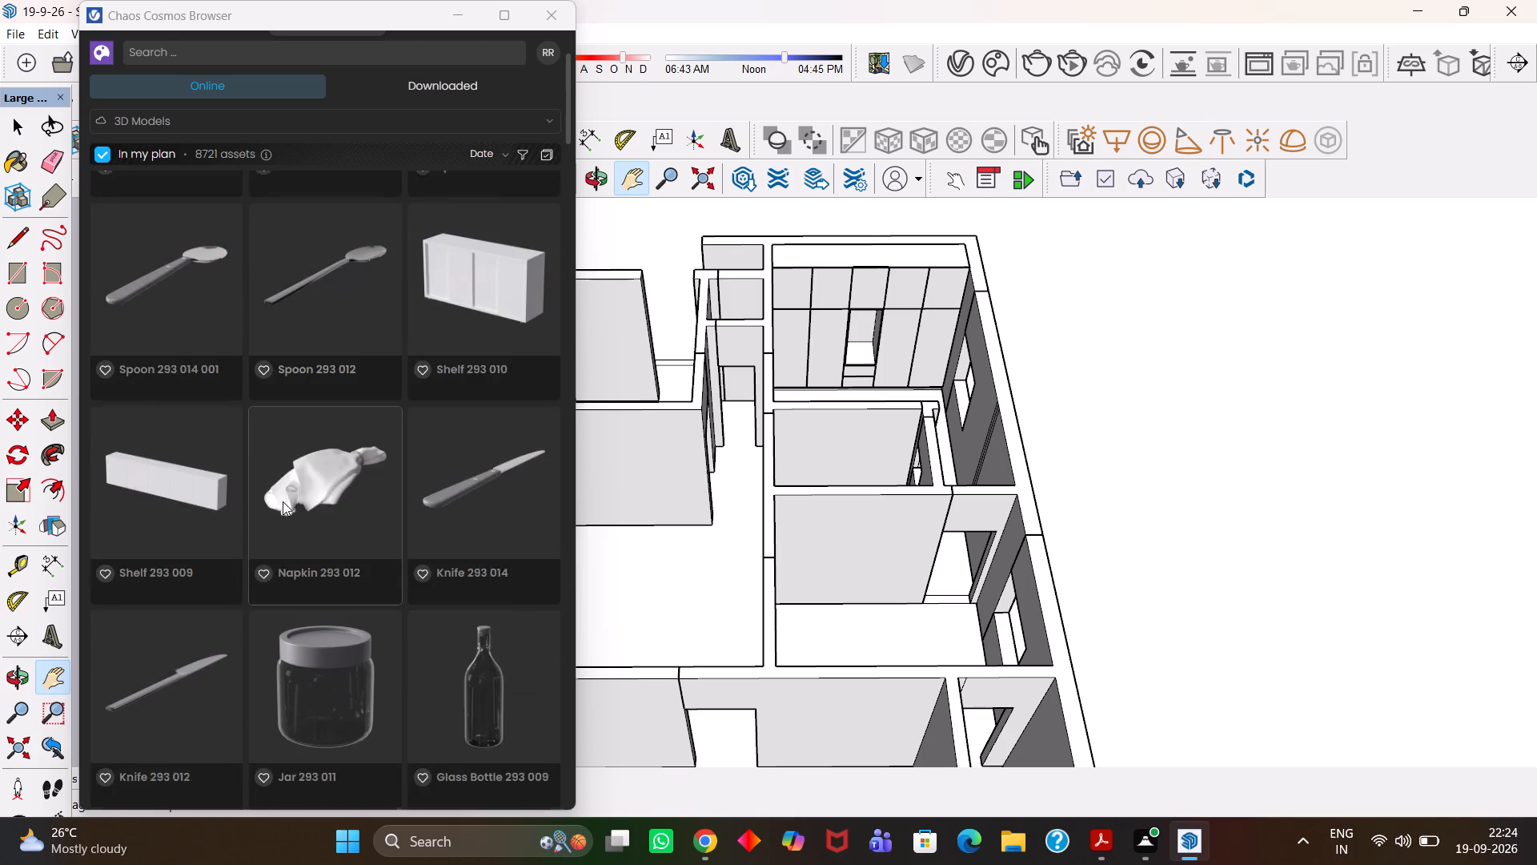
pyautogui.scroll(-11, 283, 501)
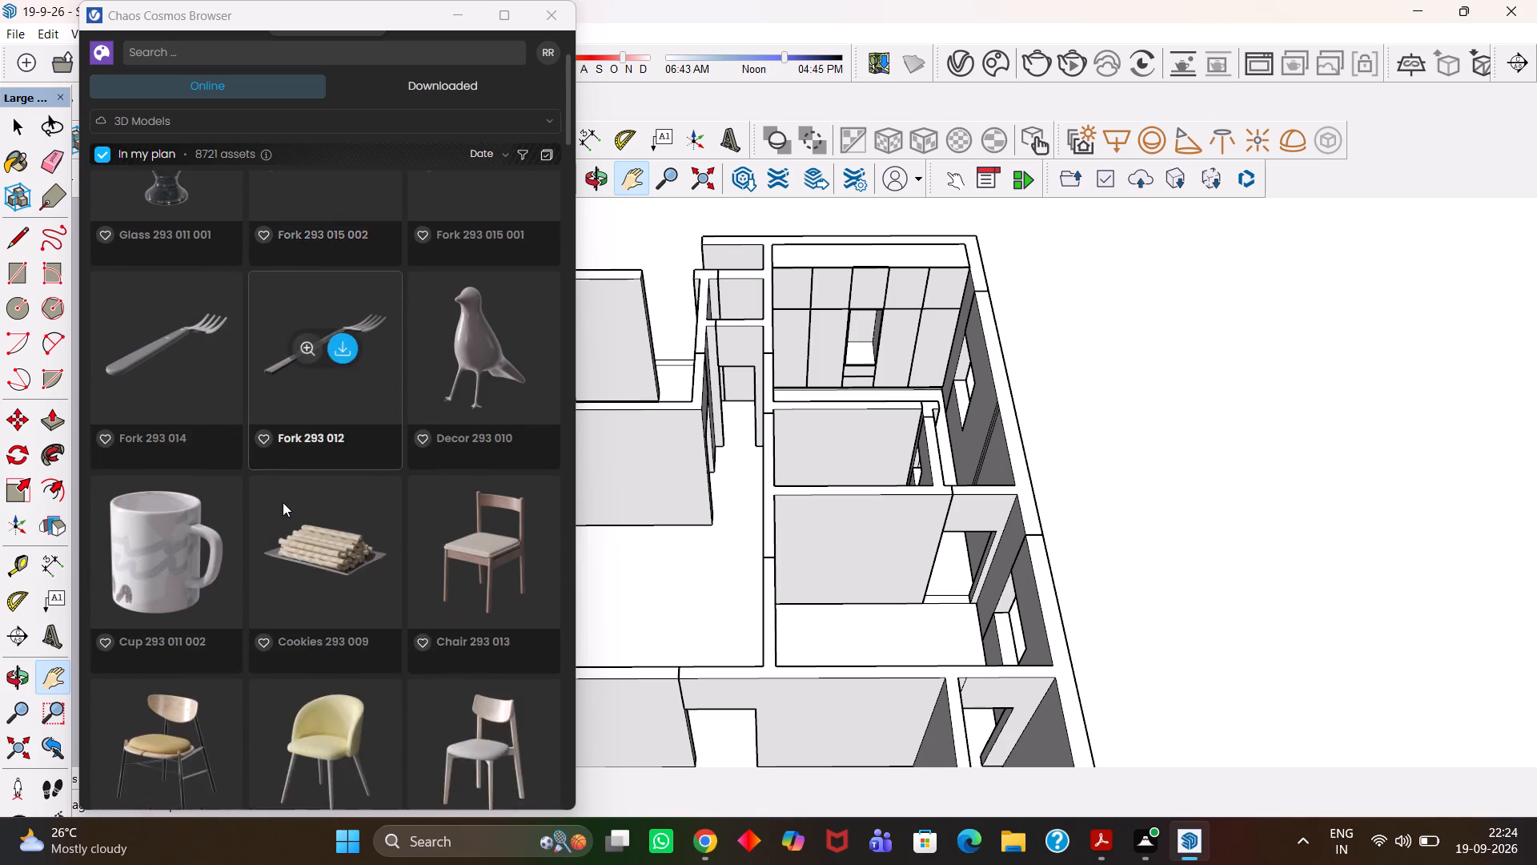
pyautogui.scroll(-9, 283, 502)
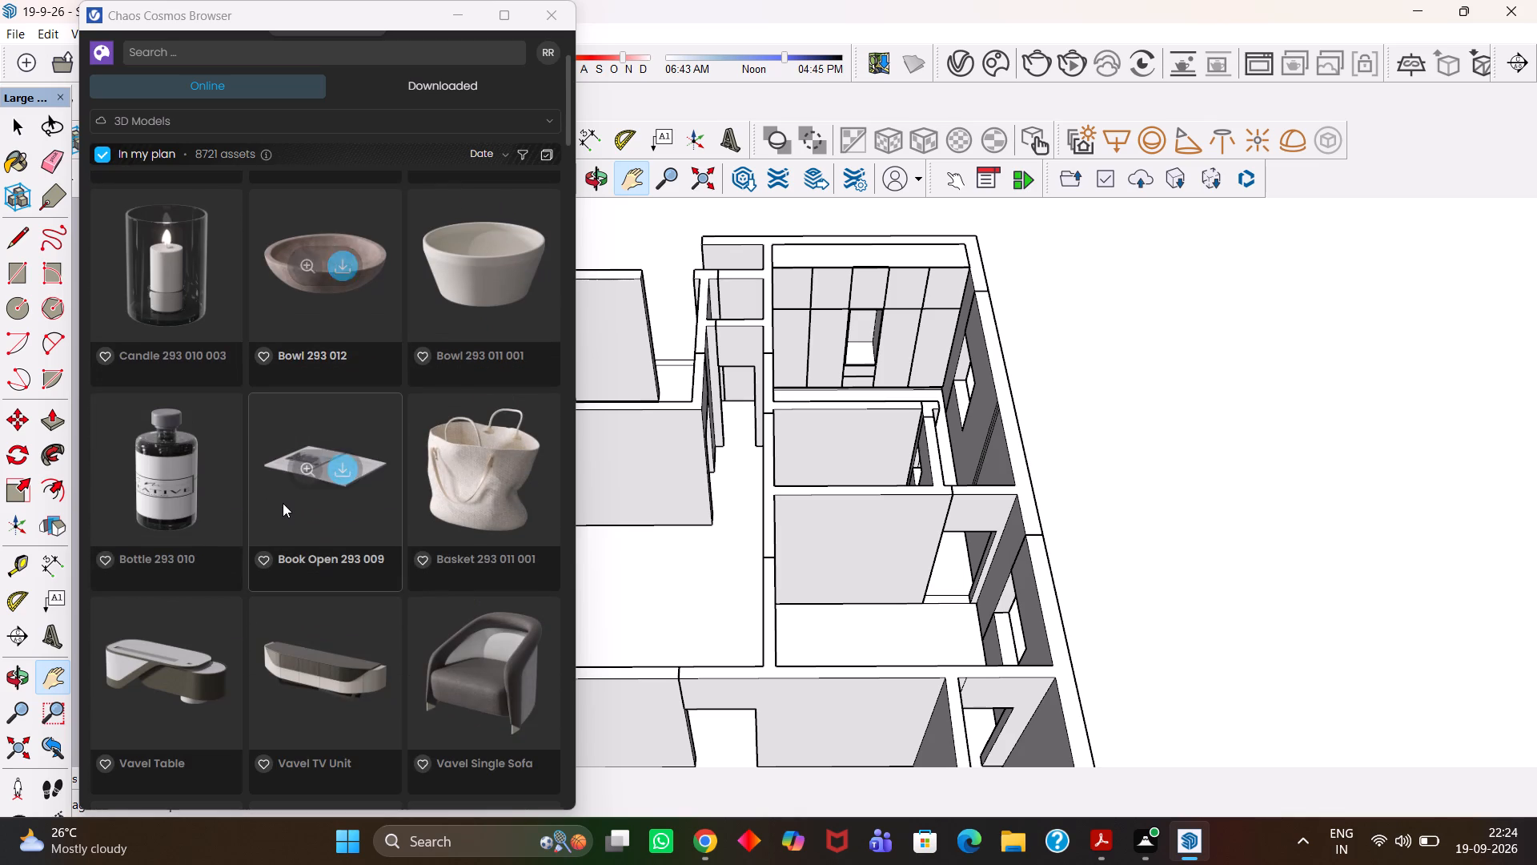
pyautogui.scroll(-5, 283, 503)
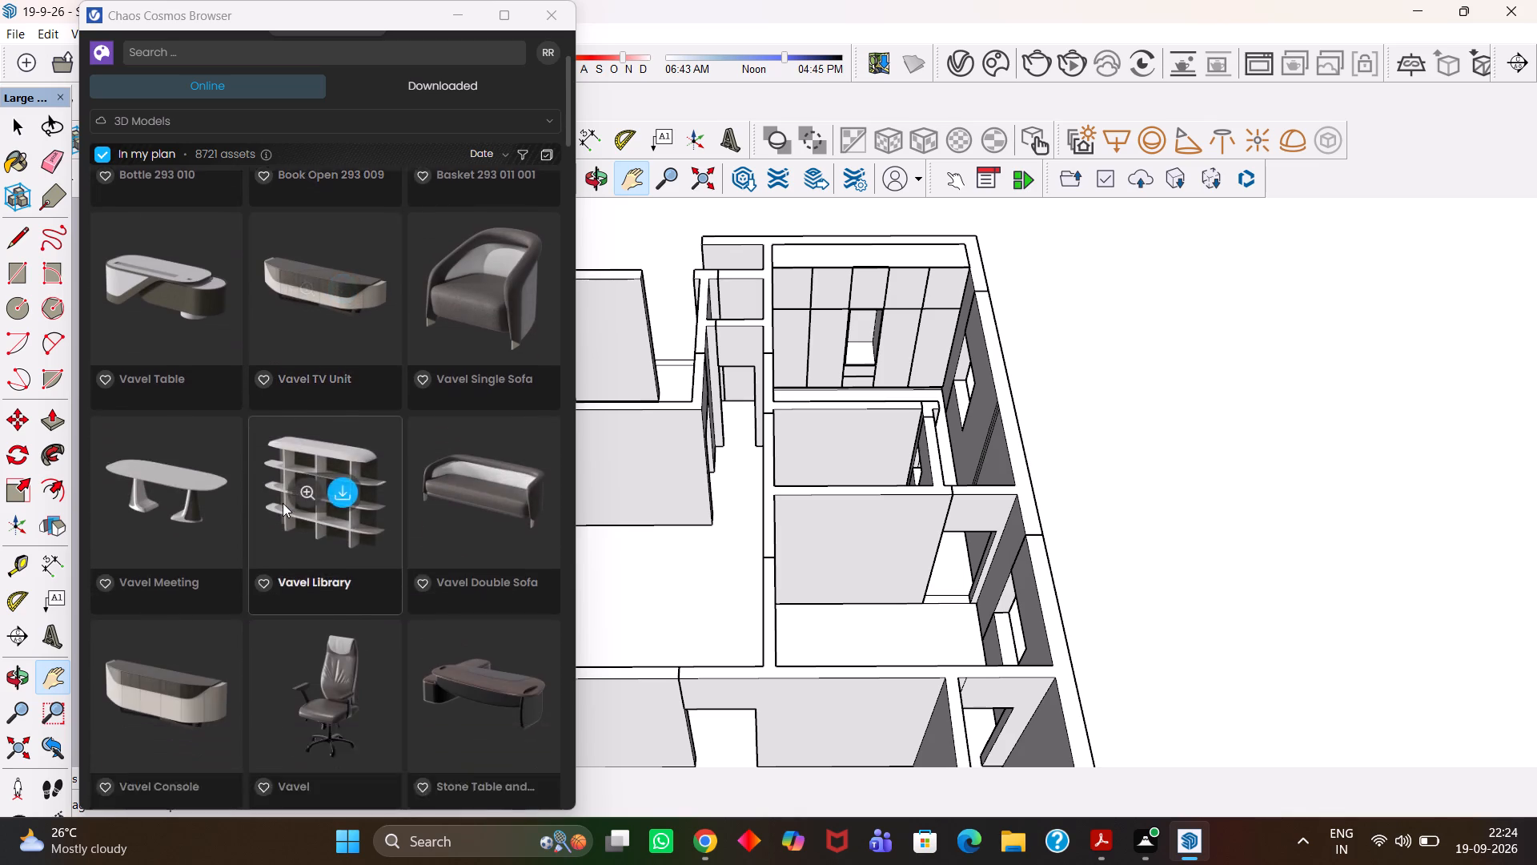
# Go back through the 293 series bowls, candles, chairs, cutlery and shelves to the 296 series vases and rugs.
pyautogui.scroll(6, 287, 497)
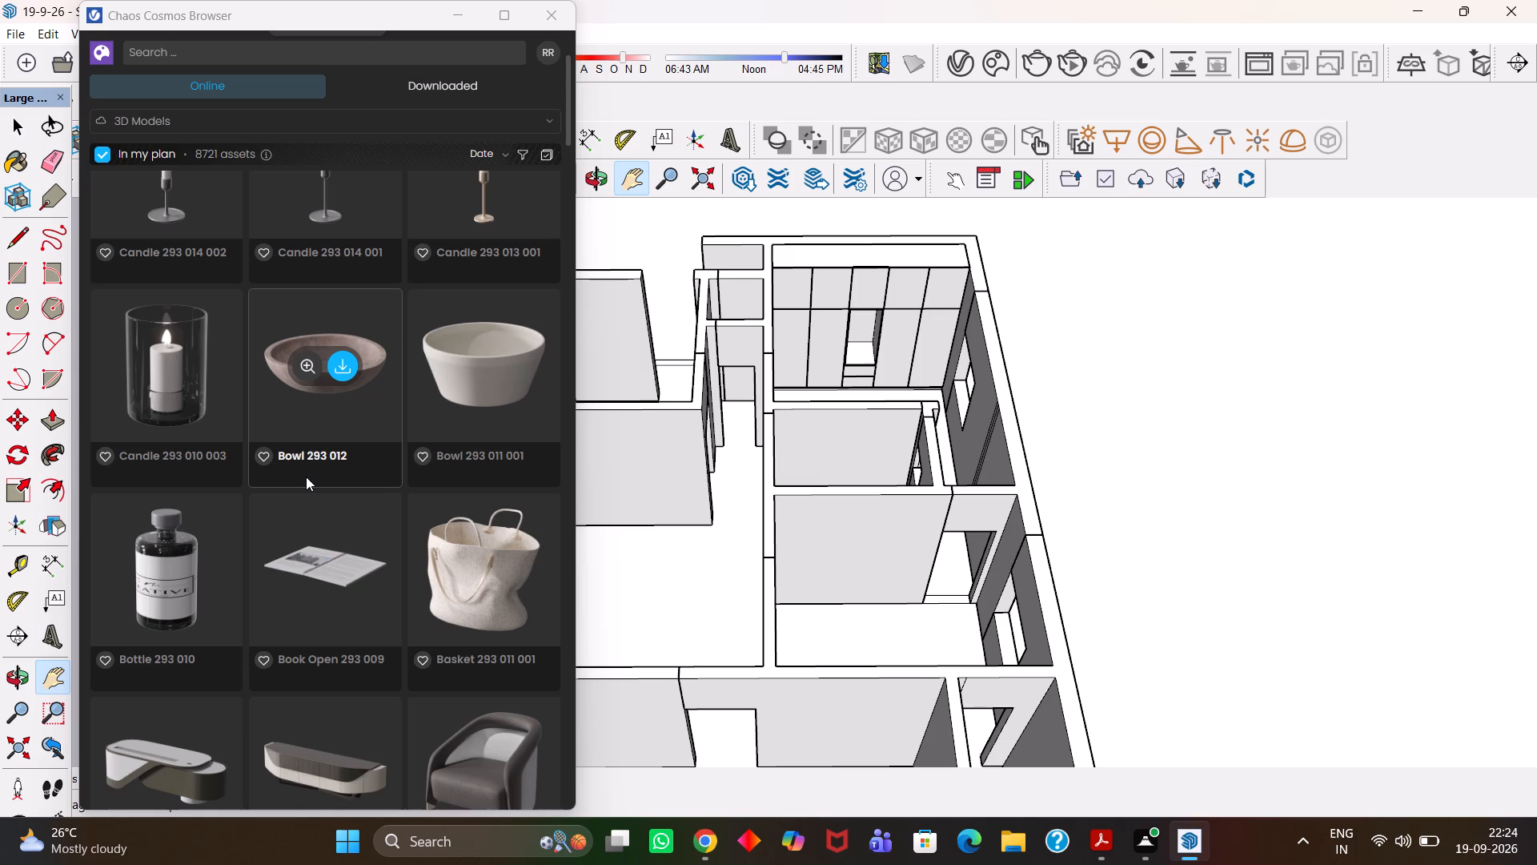
pyautogui.scroll(7, 161, 411)
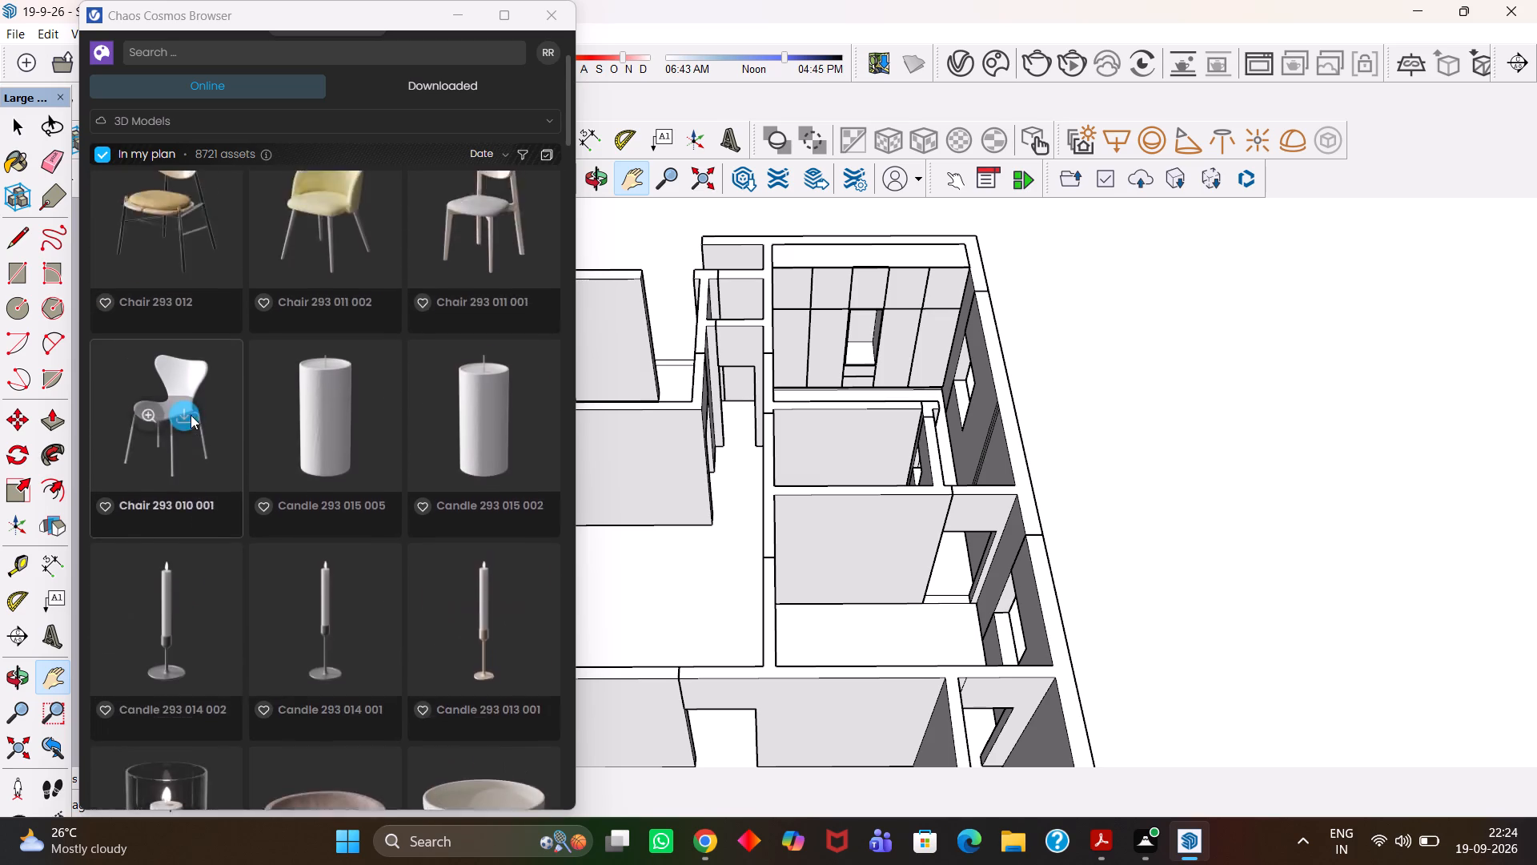
pyautogui.scroll(14, 191, 418)
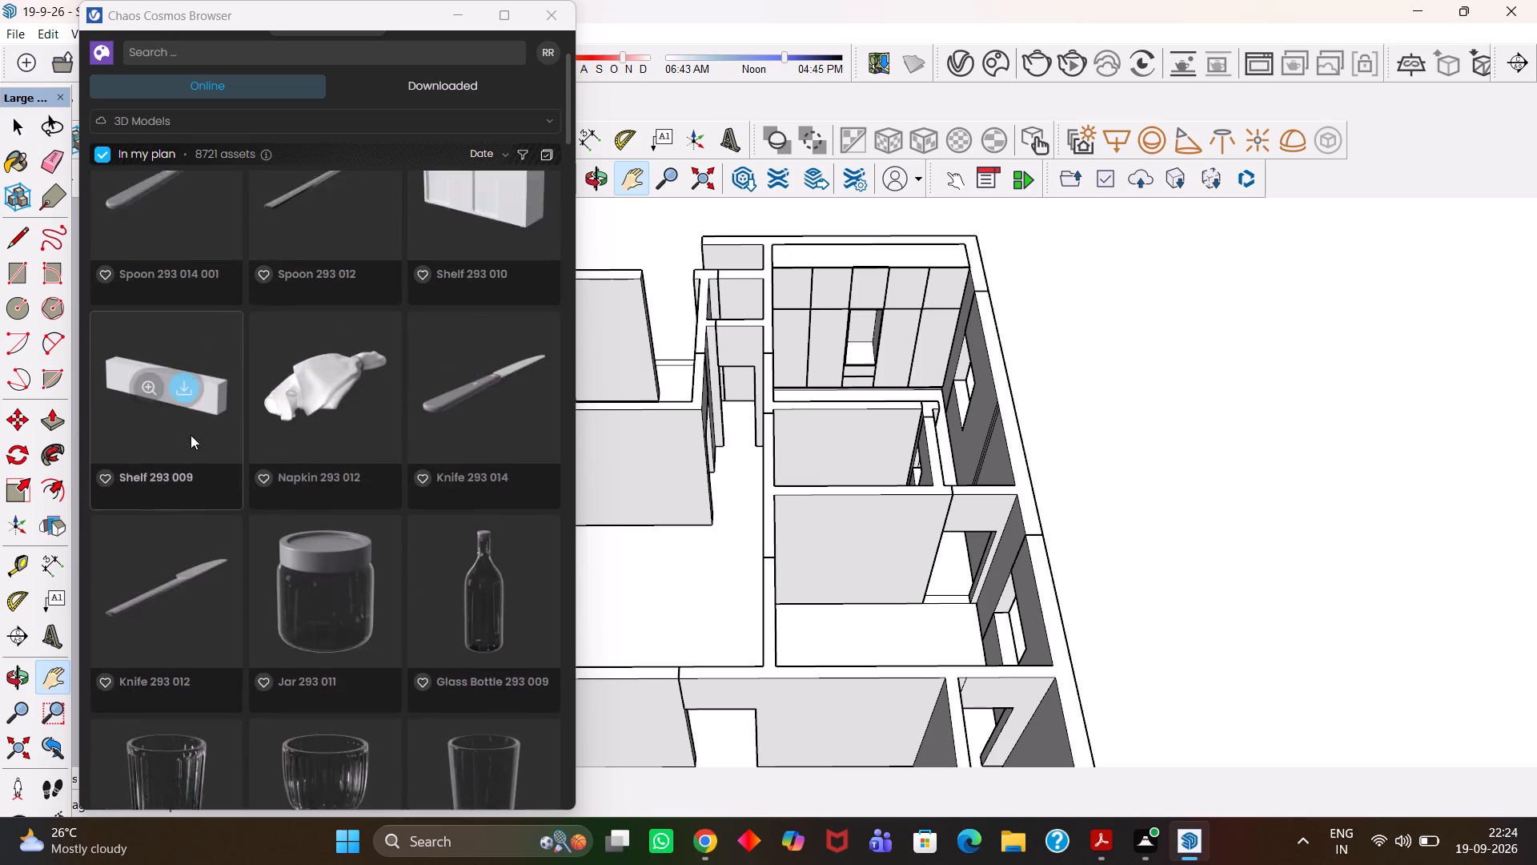
pyautogui.scroll(11, 191, 435)
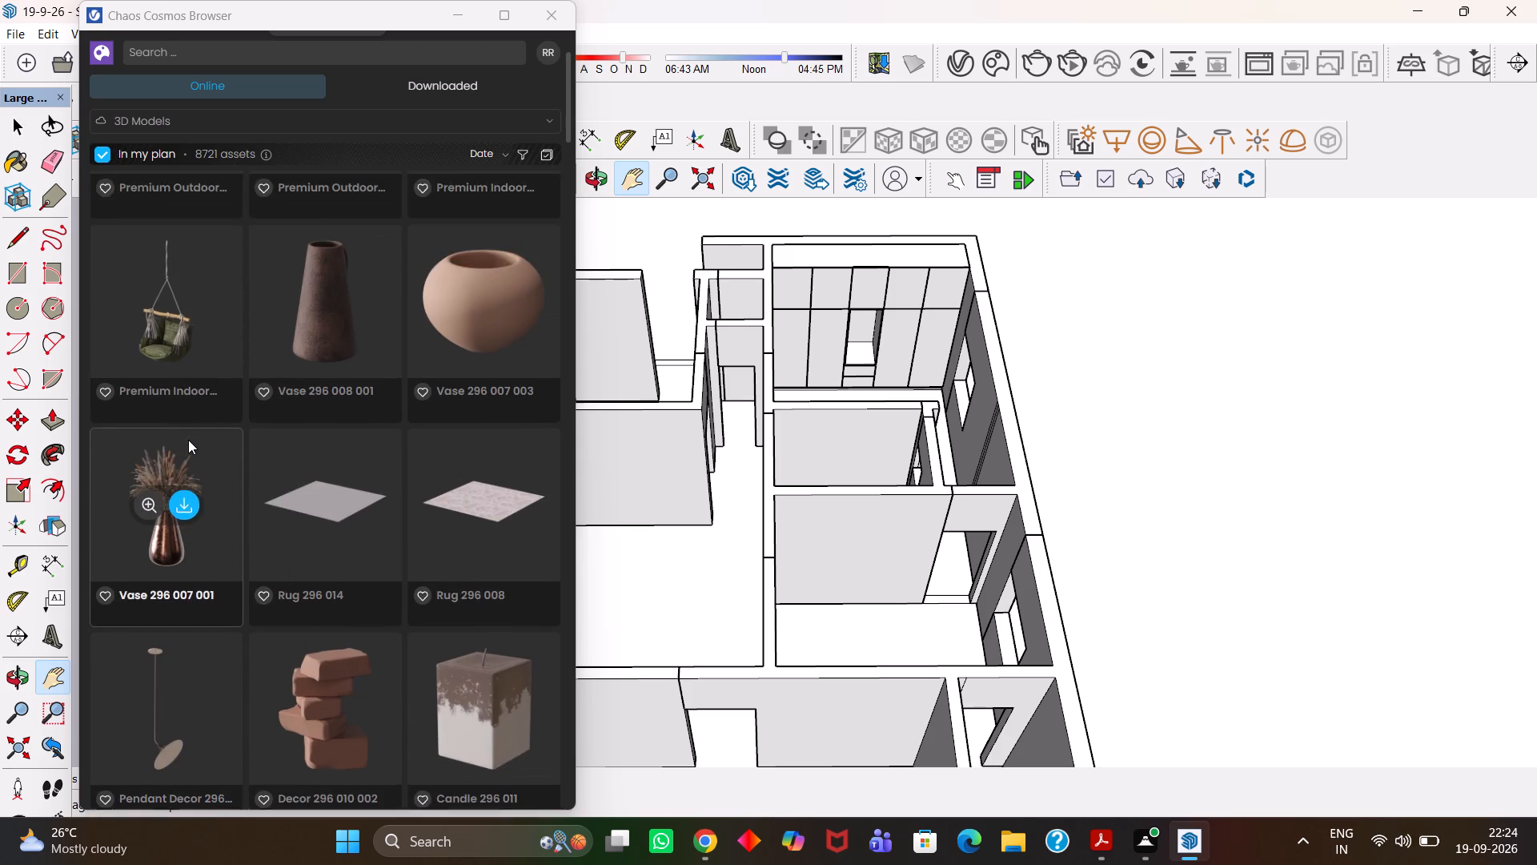
# Review the people figures, the 287 series cups and carpets, and the Populus balsamifera and Picea mariana trees again.
pyautogui.scroll(16, 188, 440)
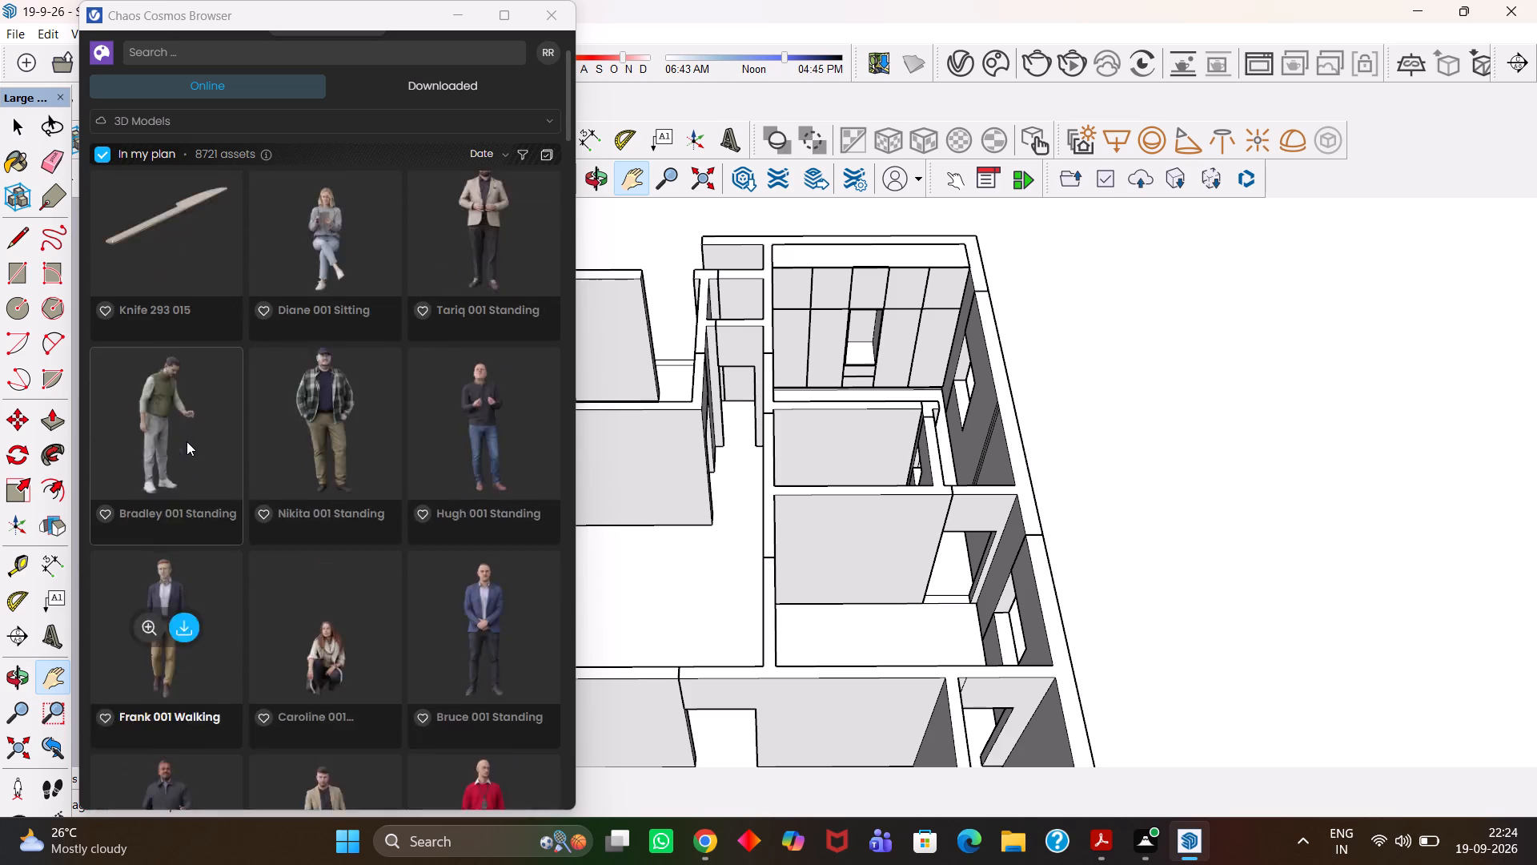
pyautogui.scroll(18, 187, 441)
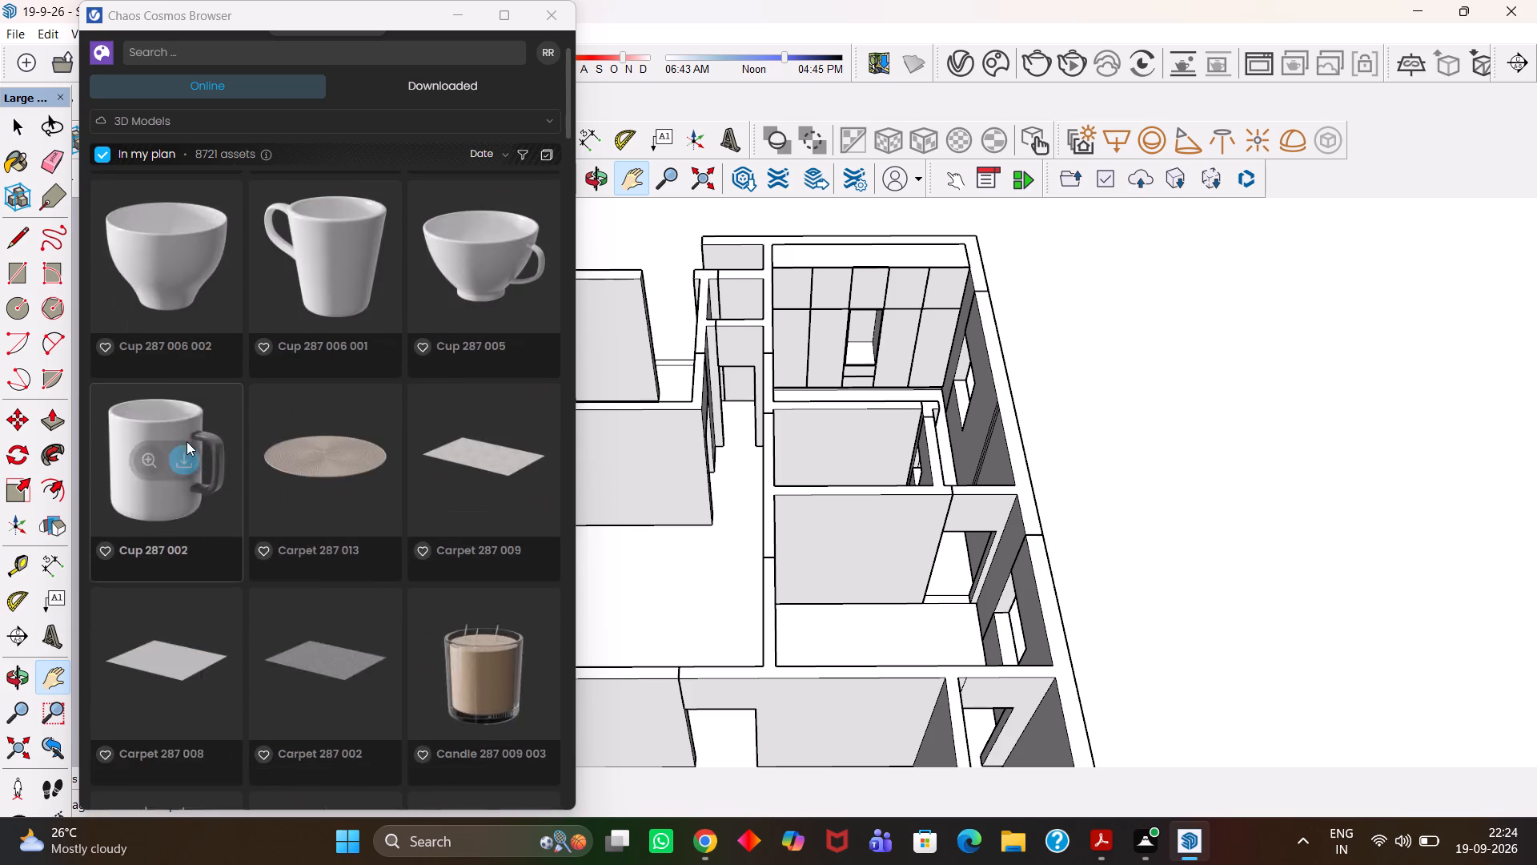
pyautogui.scroll(10, 187, 441)
pyautogui.scroll(11, 187, 441)
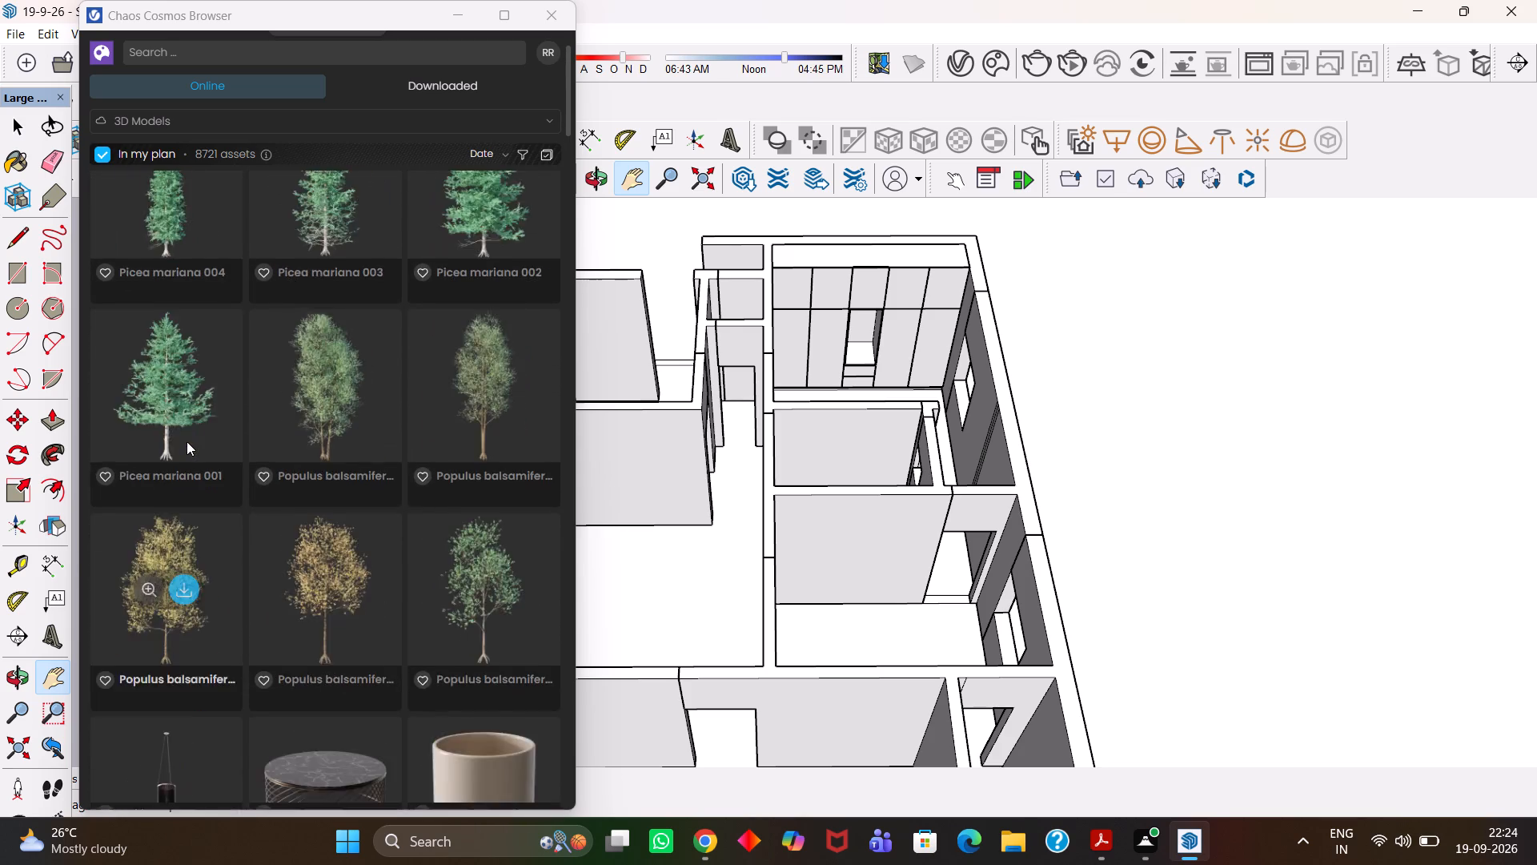
# Recheck the 288 series office items, the Sora Sofa modules, and the Shizu, Sen and Maru tables.
pyautogui.scroll(17, 187, 441)
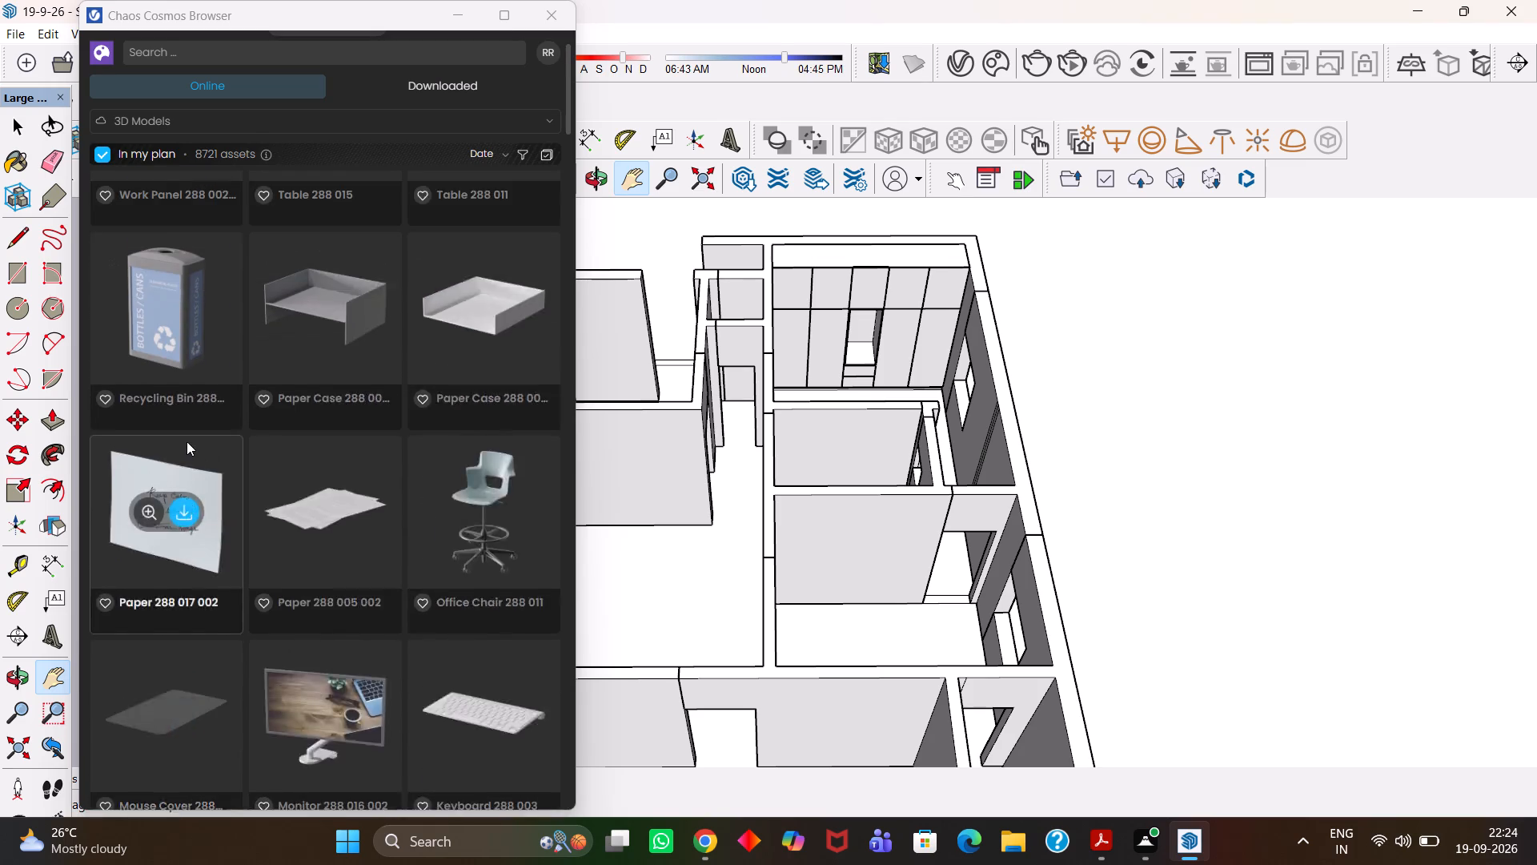
pyautogui.scroll(13, 187, 441)
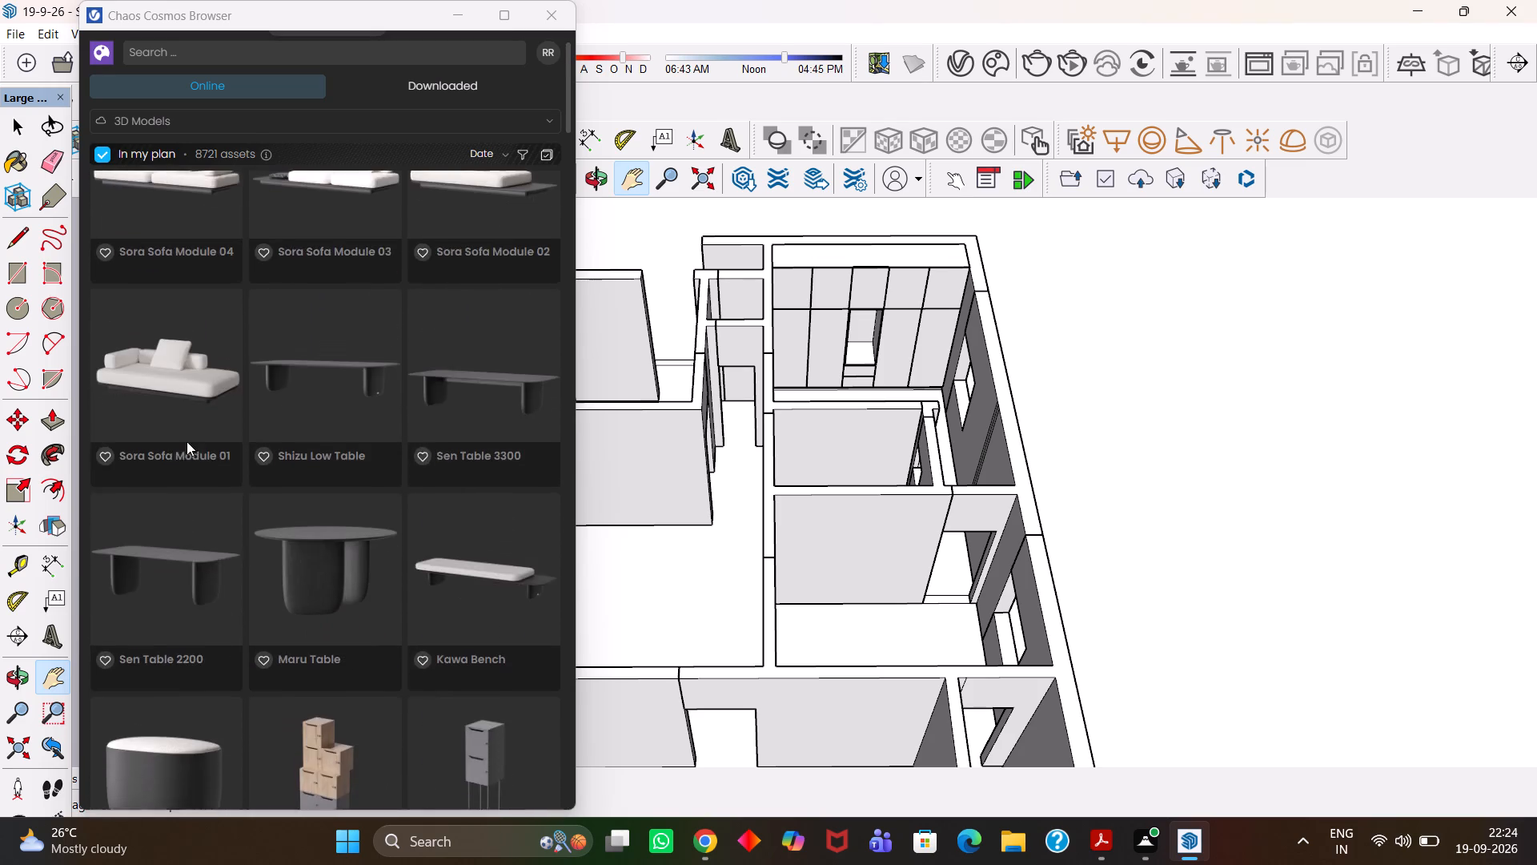
pyautogui.scroll(10, 187, 441)
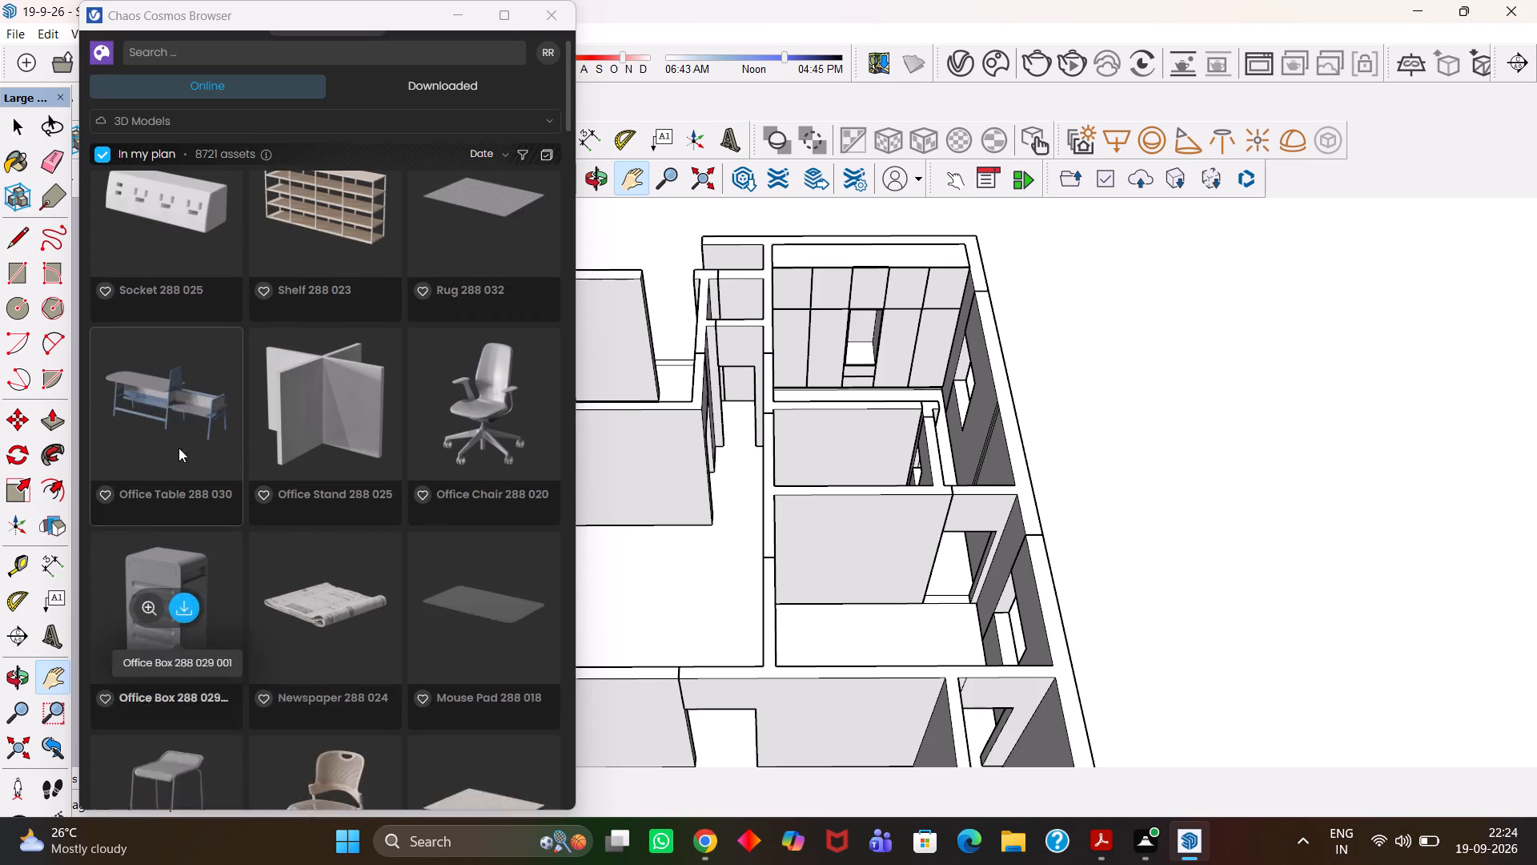
# Go back from the 288 series office items through the flowering plants to the 274 series vases, wooden table, stool and shelf.
pyautogui.scroll(3, 200, 409)
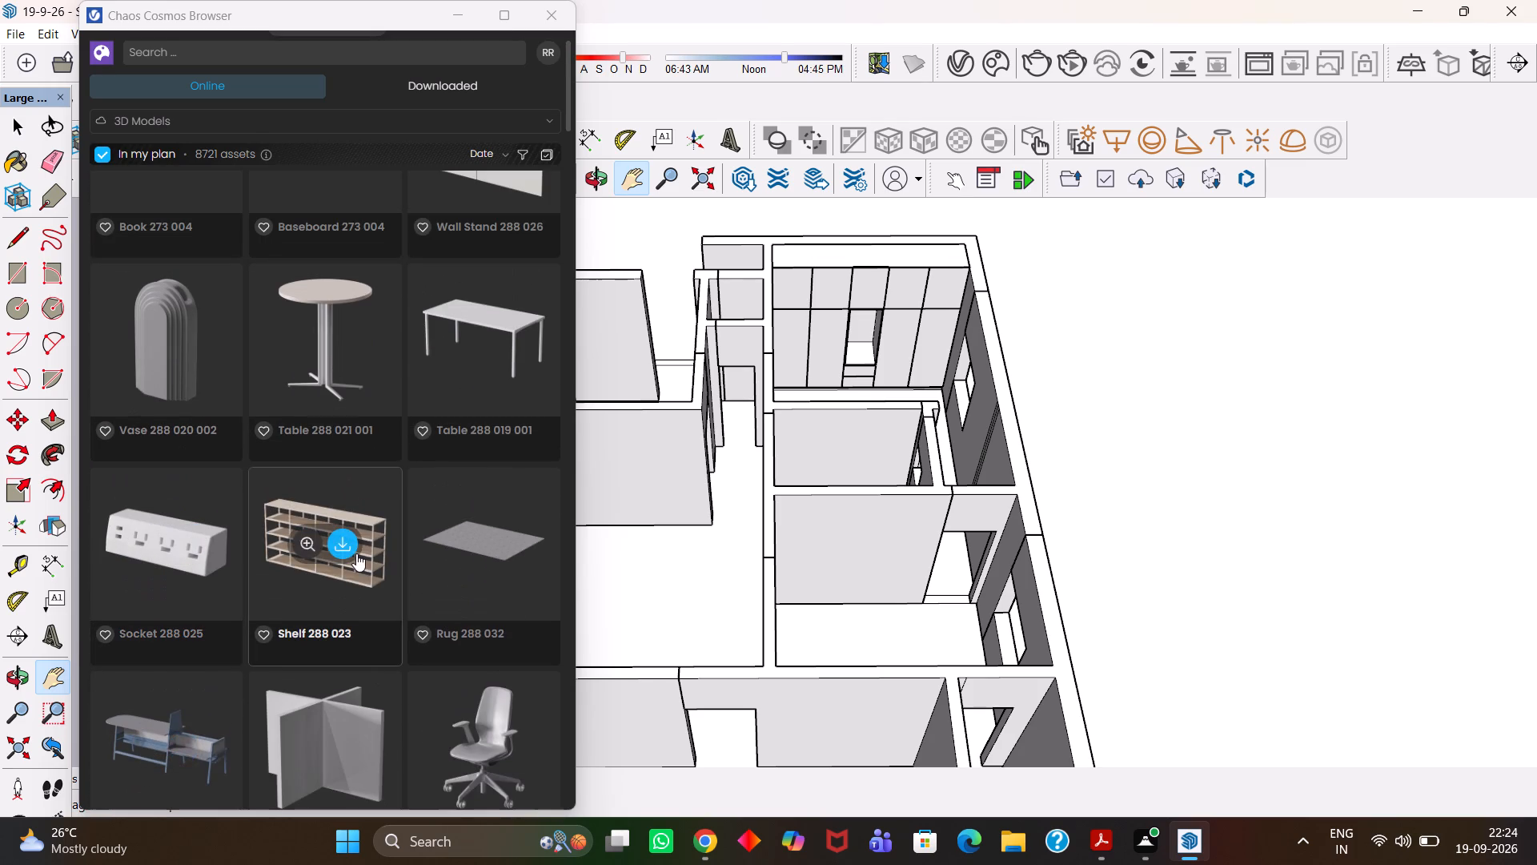
pyautogui.scroll(1, 175, 491)
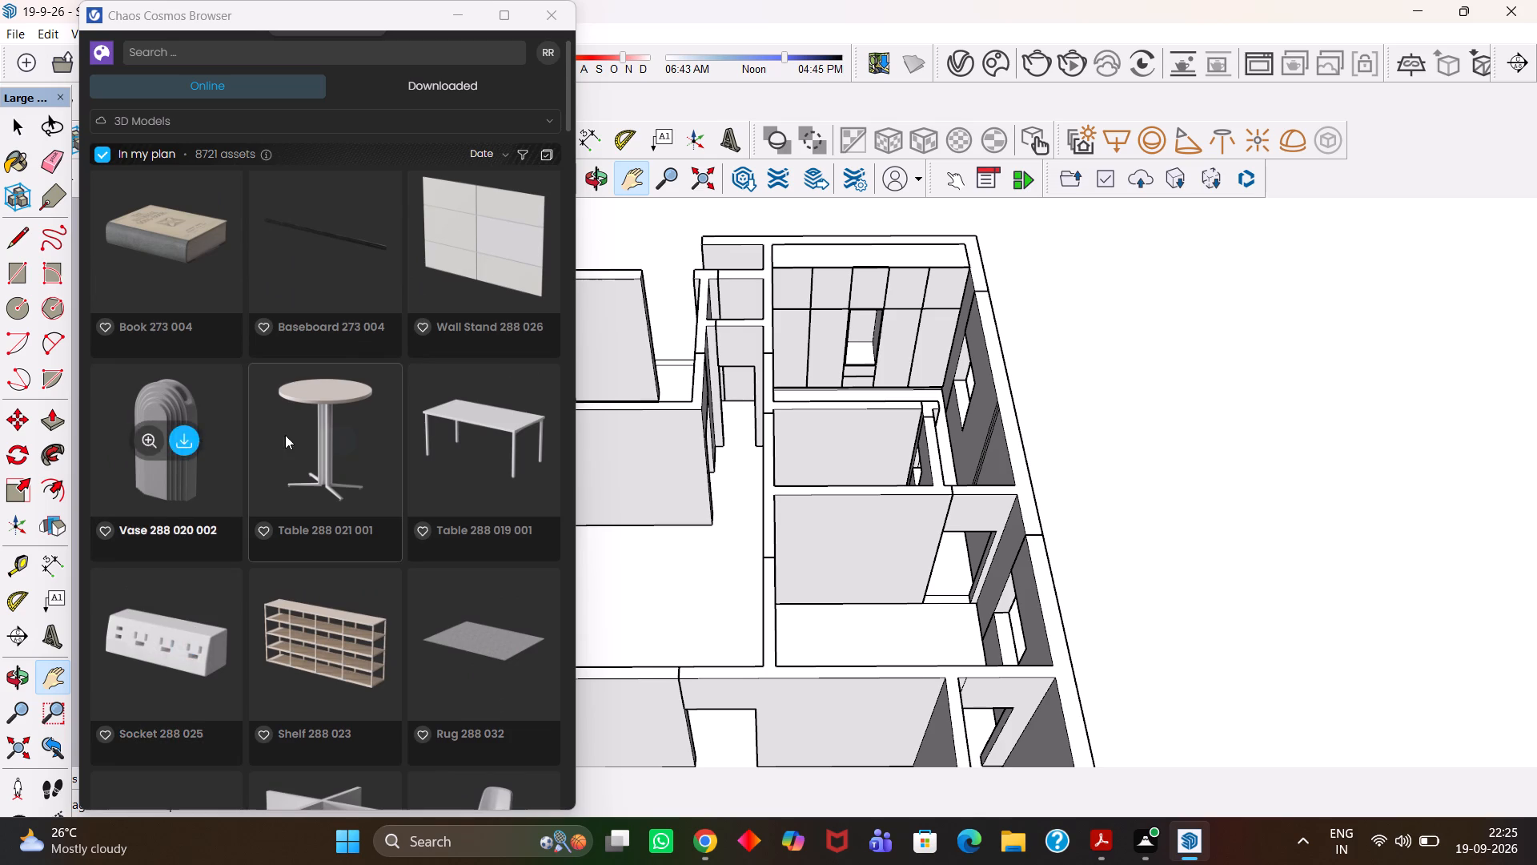
pyautogui.scroll(-2, 375, 445)
pyautogui.scroll(19, 368, 456)
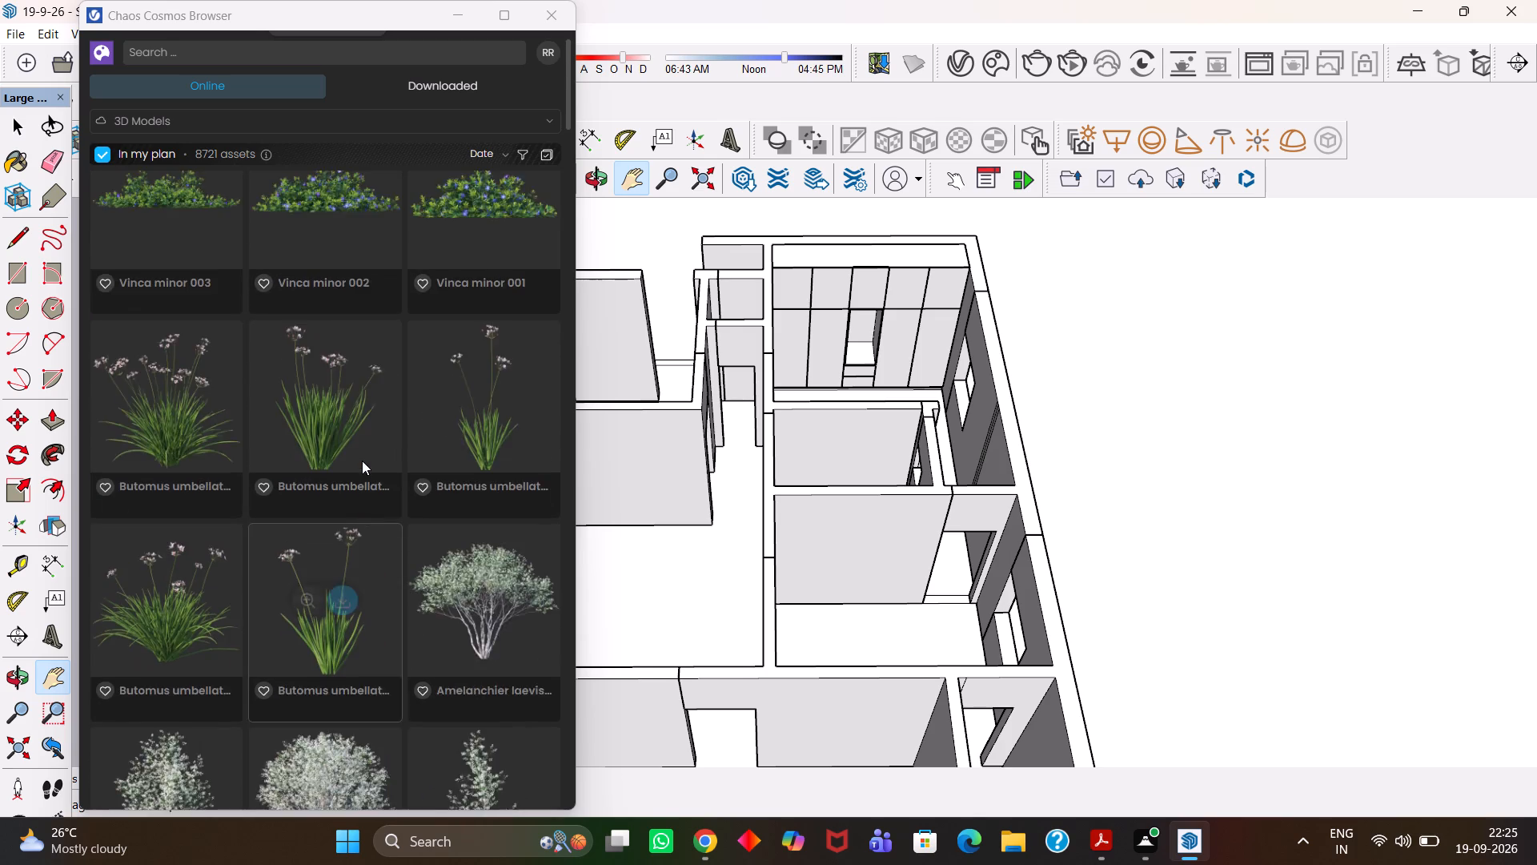
pyautogui.scroll(20, 362, 461)
pyautogui.scroll(5, 362, 461)
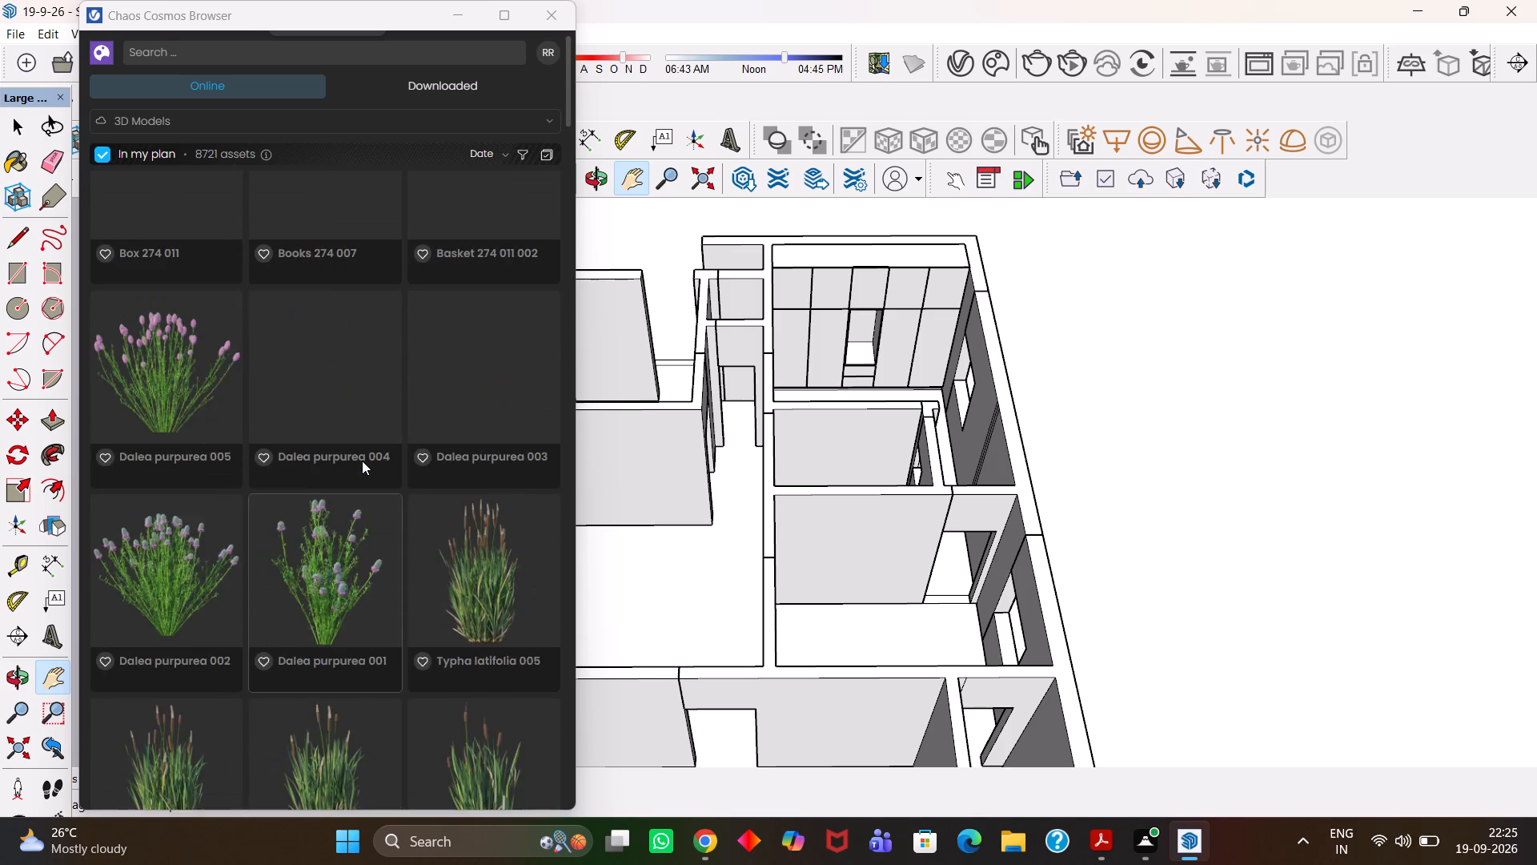
pyautogui.scroll(9, 362, 461)
pyautogui.scroll(14, 362, 461)
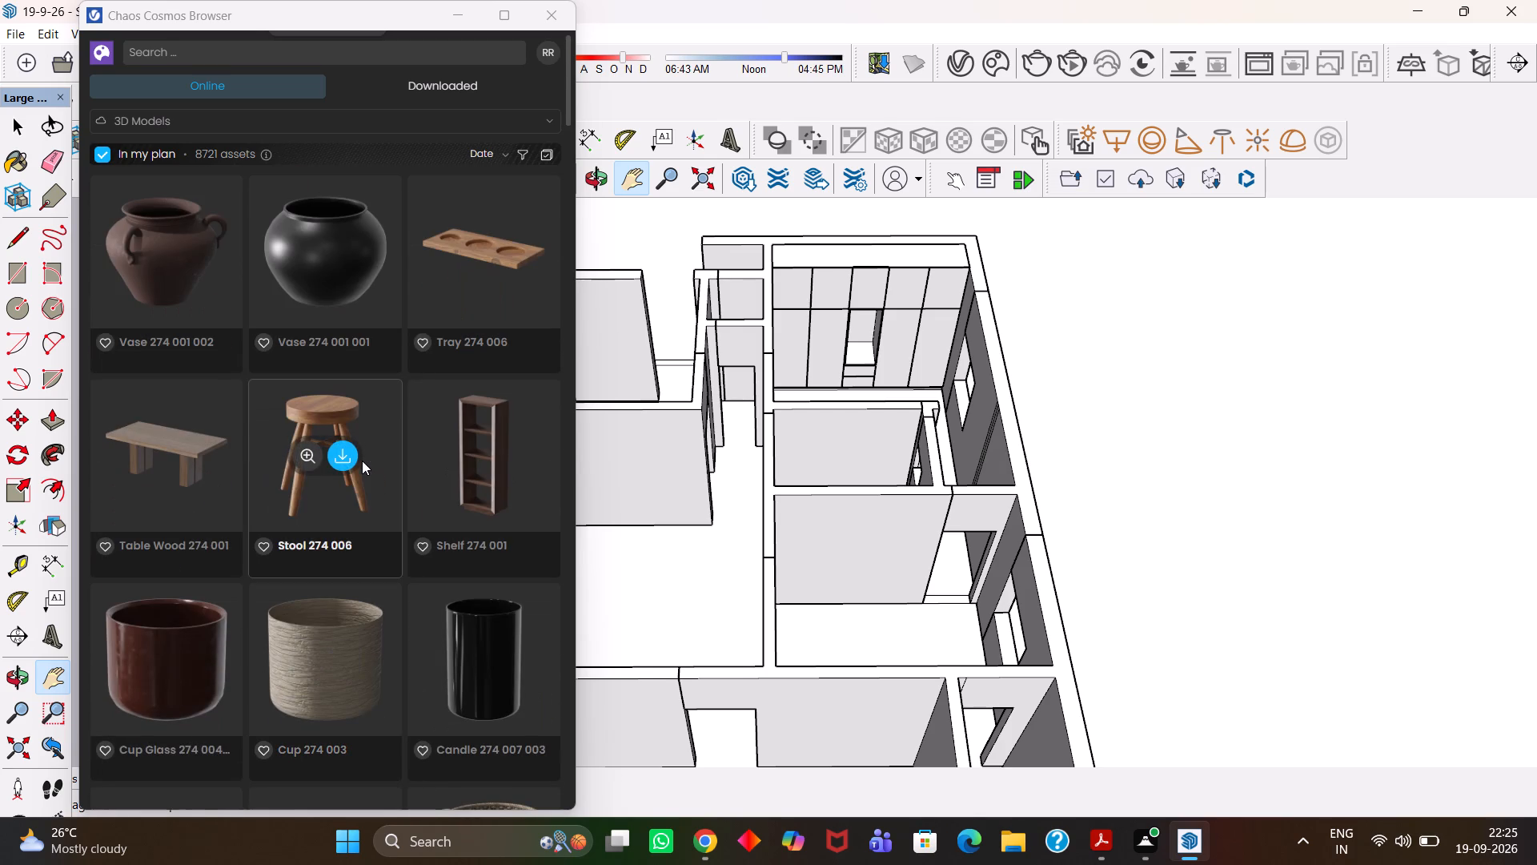
pyautogui.scroll(3, 320, 452)
pyautogui.scroll(-3, 247, 408)
pyautogui.scroll(3, 247, 408)
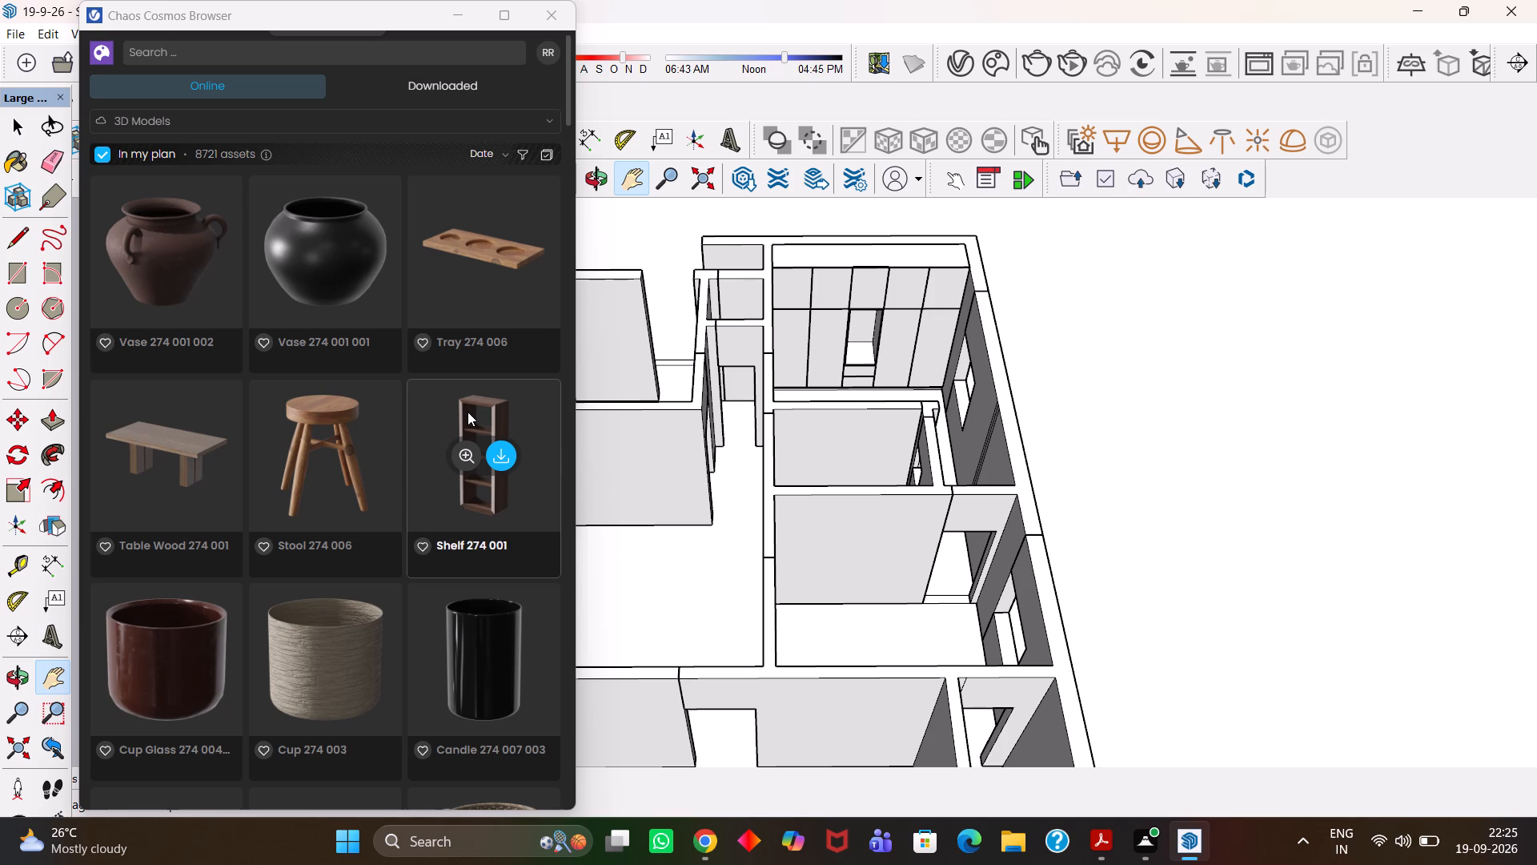
pyautogui.scroll(1, 469, 403)
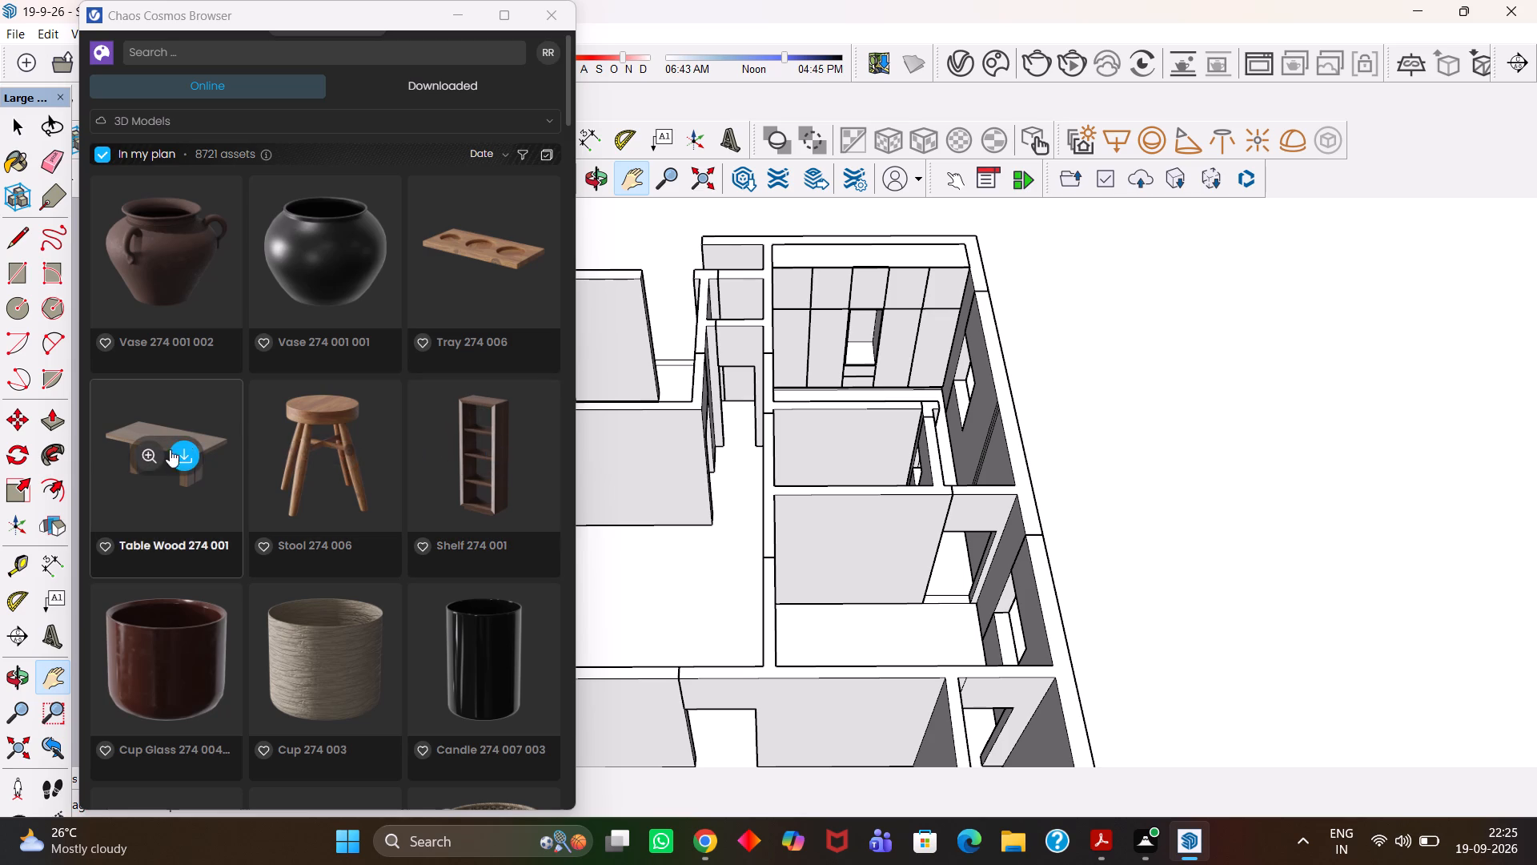
# Examine the 274 series cups, books and basket, the Dalea purpurea, Typha latifolia and Comptonia plants, and the 273 series decor.
pyautogui.scroll(-1, 167, 624)
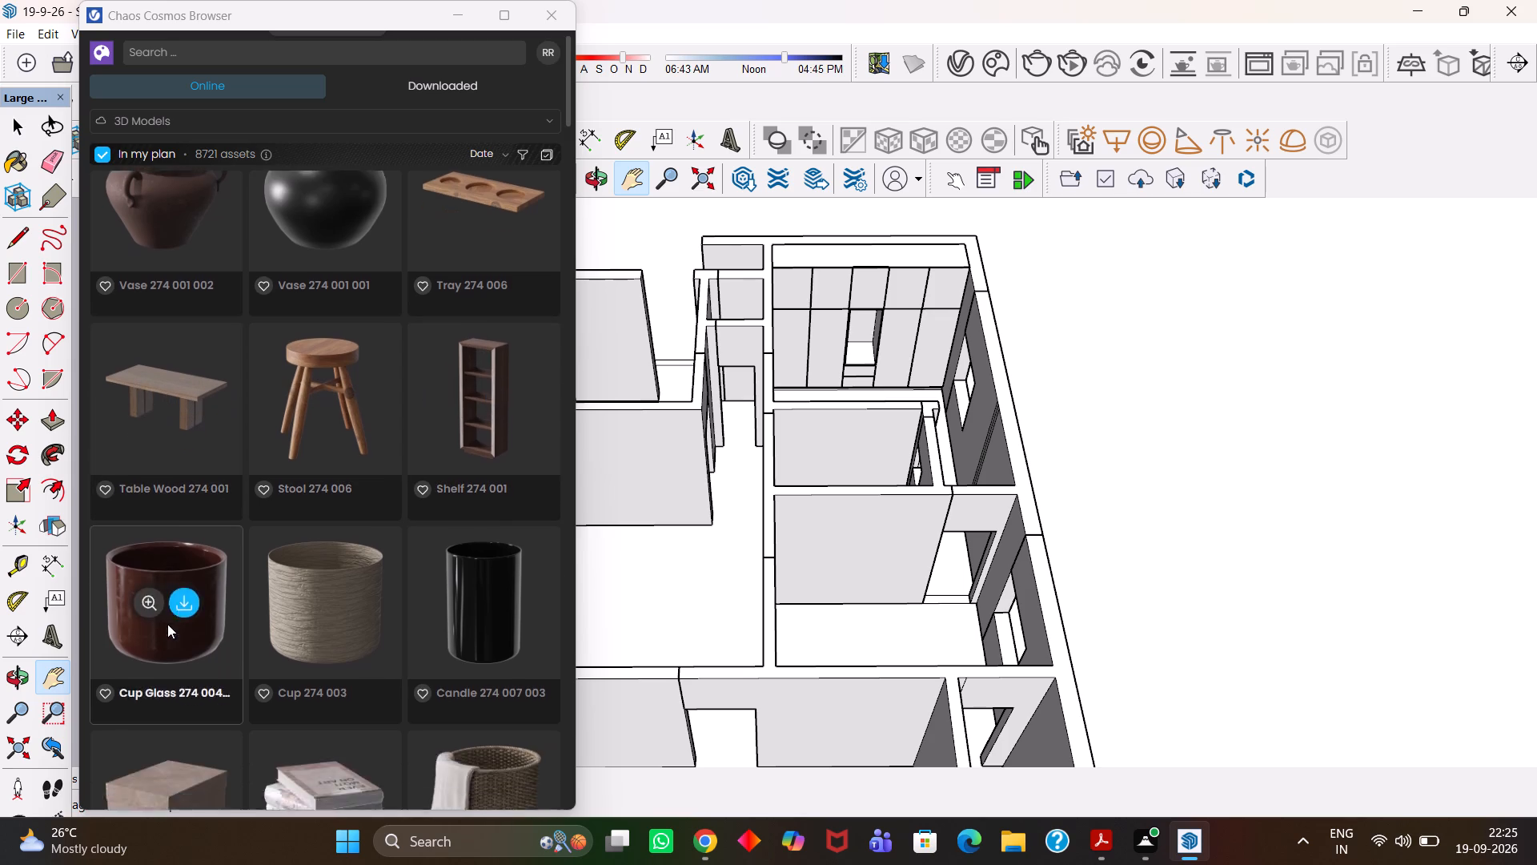
pyautogui.scroll(-1, 167, 624)
pyautogui.scroll(-2, 439, 467)
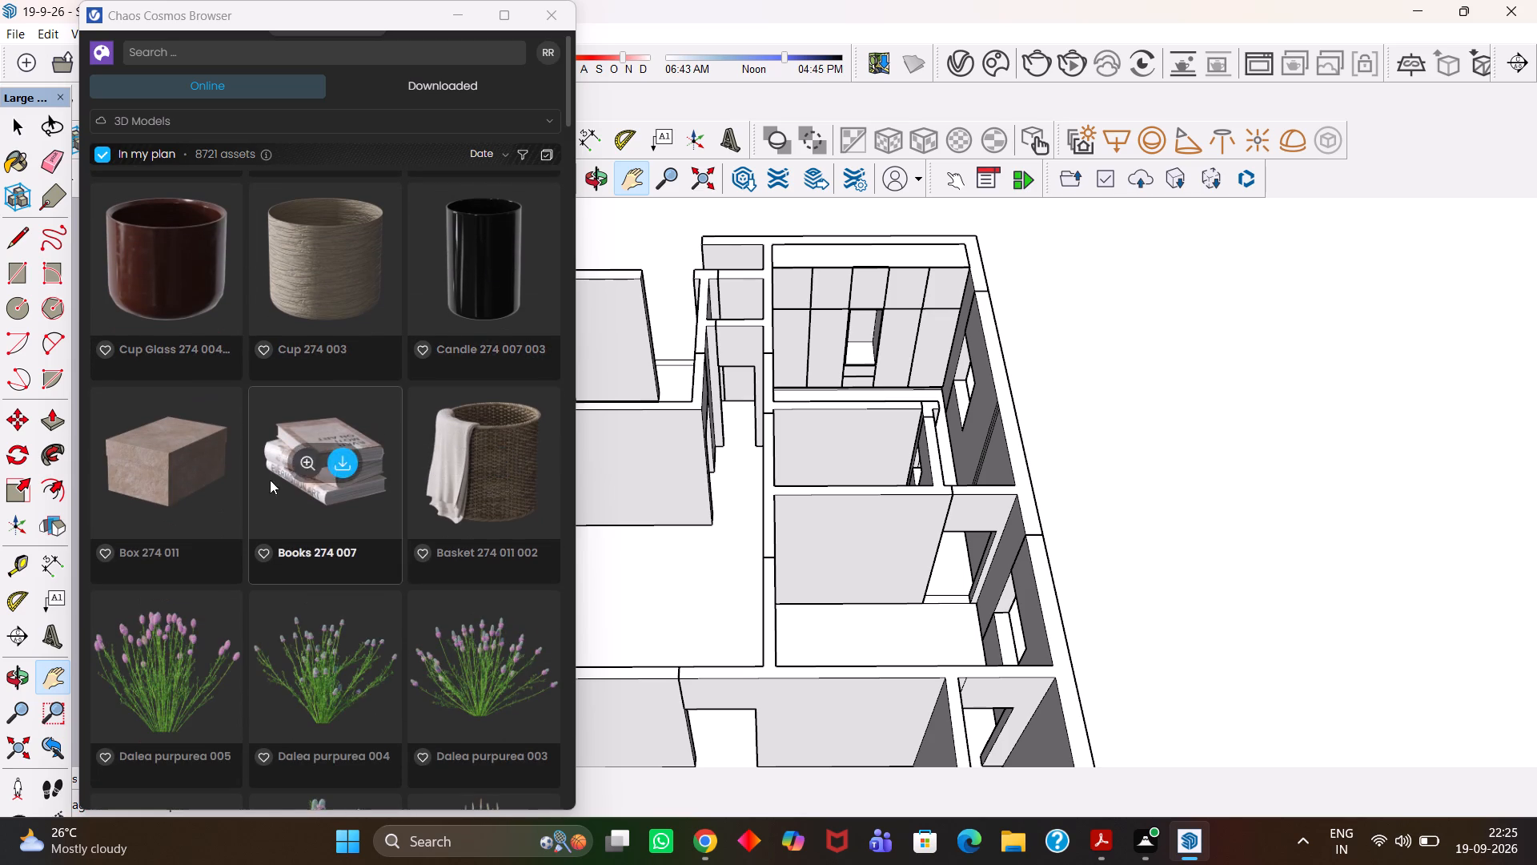
pyautogui.scroll(-2, 154, 469)
pyautogui.scroll(-2, 415, 510)
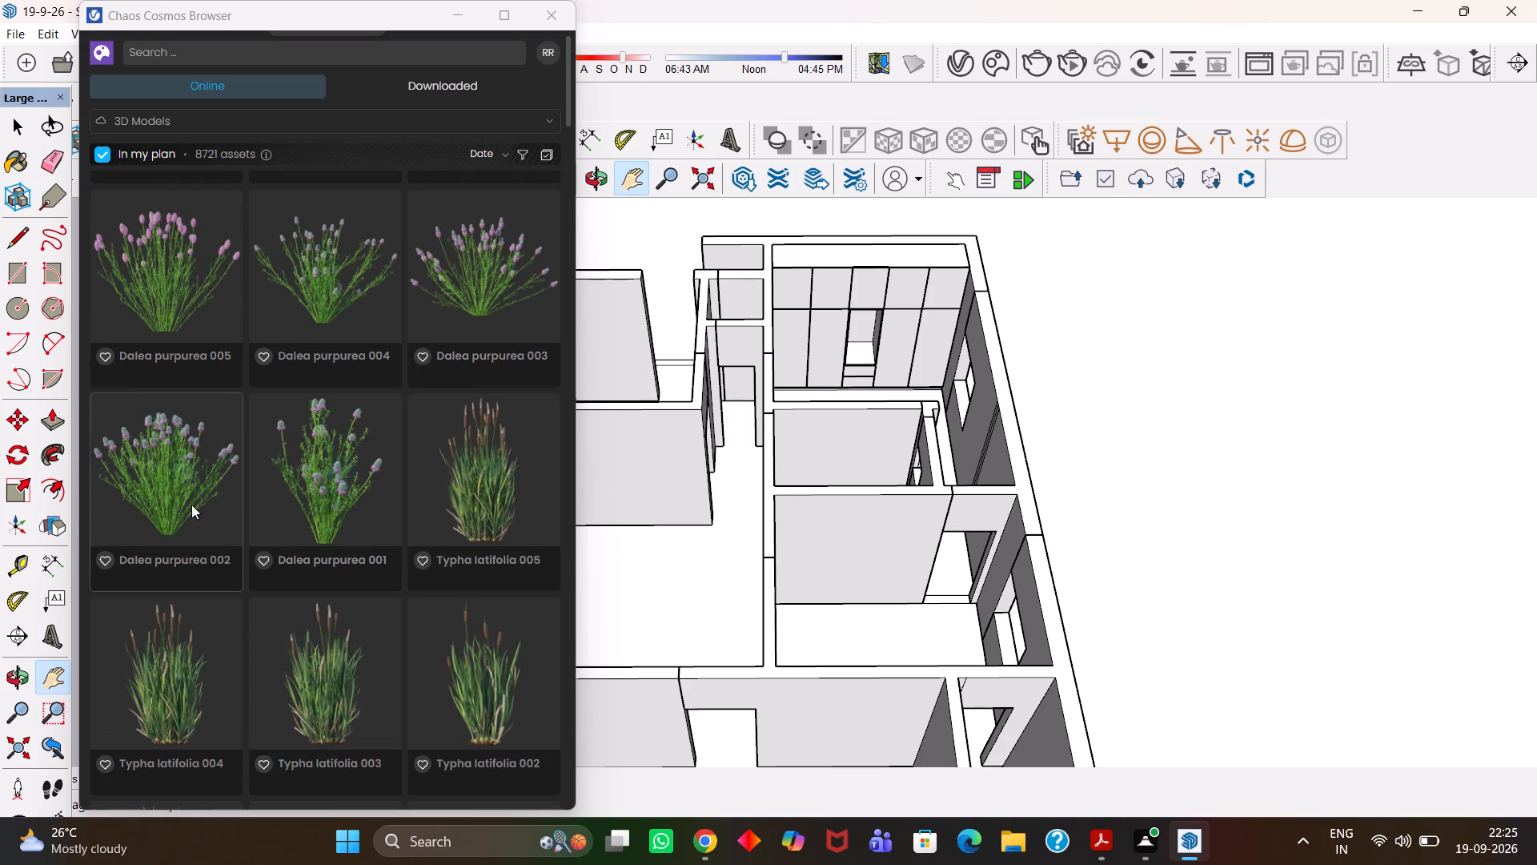
pyautogui.scroll(-2, 482, 490)
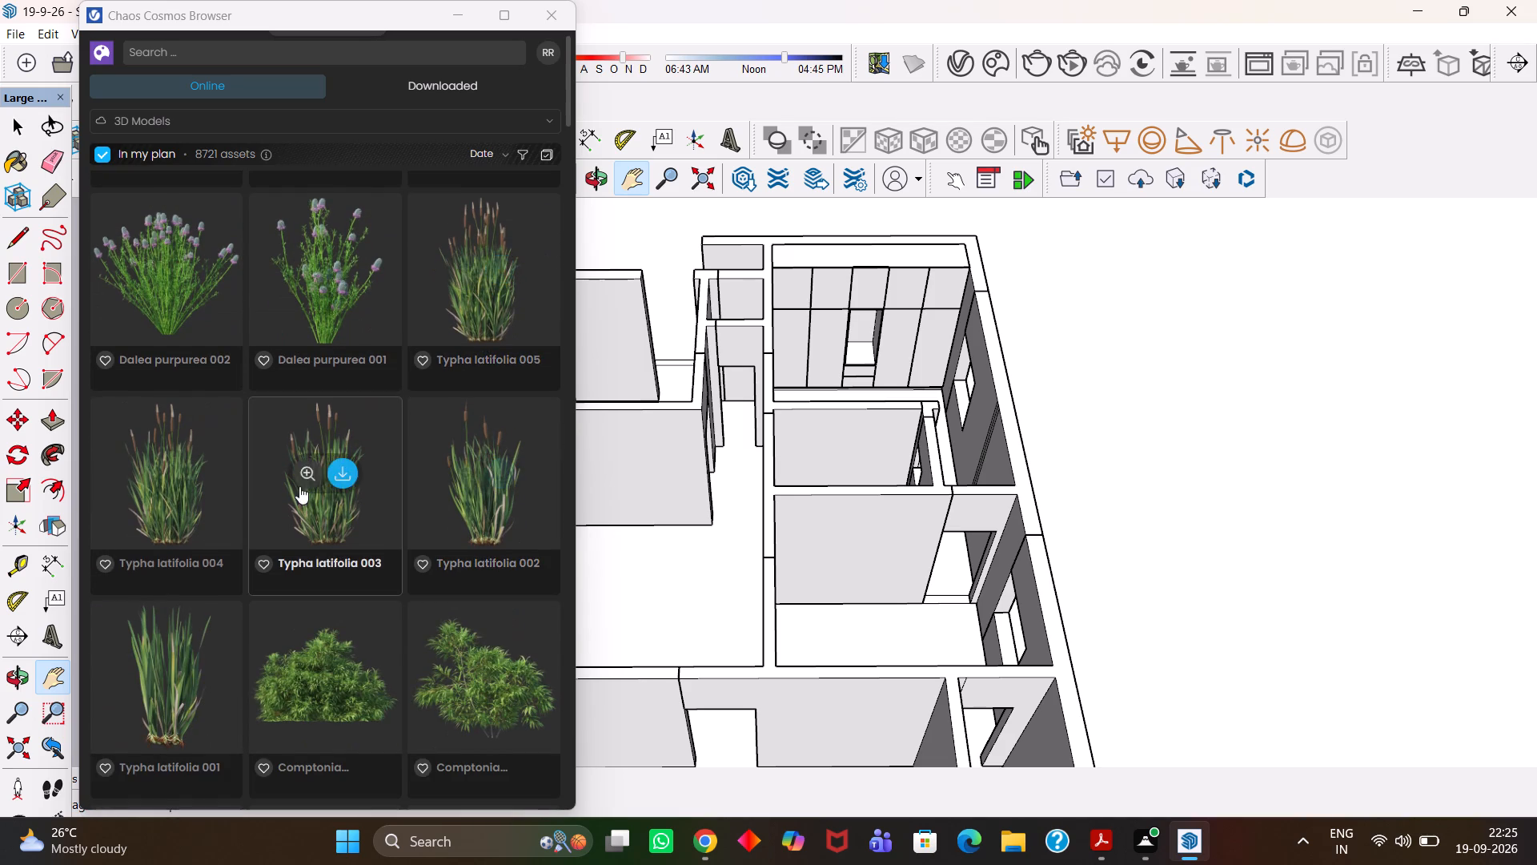
pyautogui.scroll(-1, 272, 486)
pyautogui.scroll(-1, 165, 497)
pyautogui.scroll(-2, 379, 478)
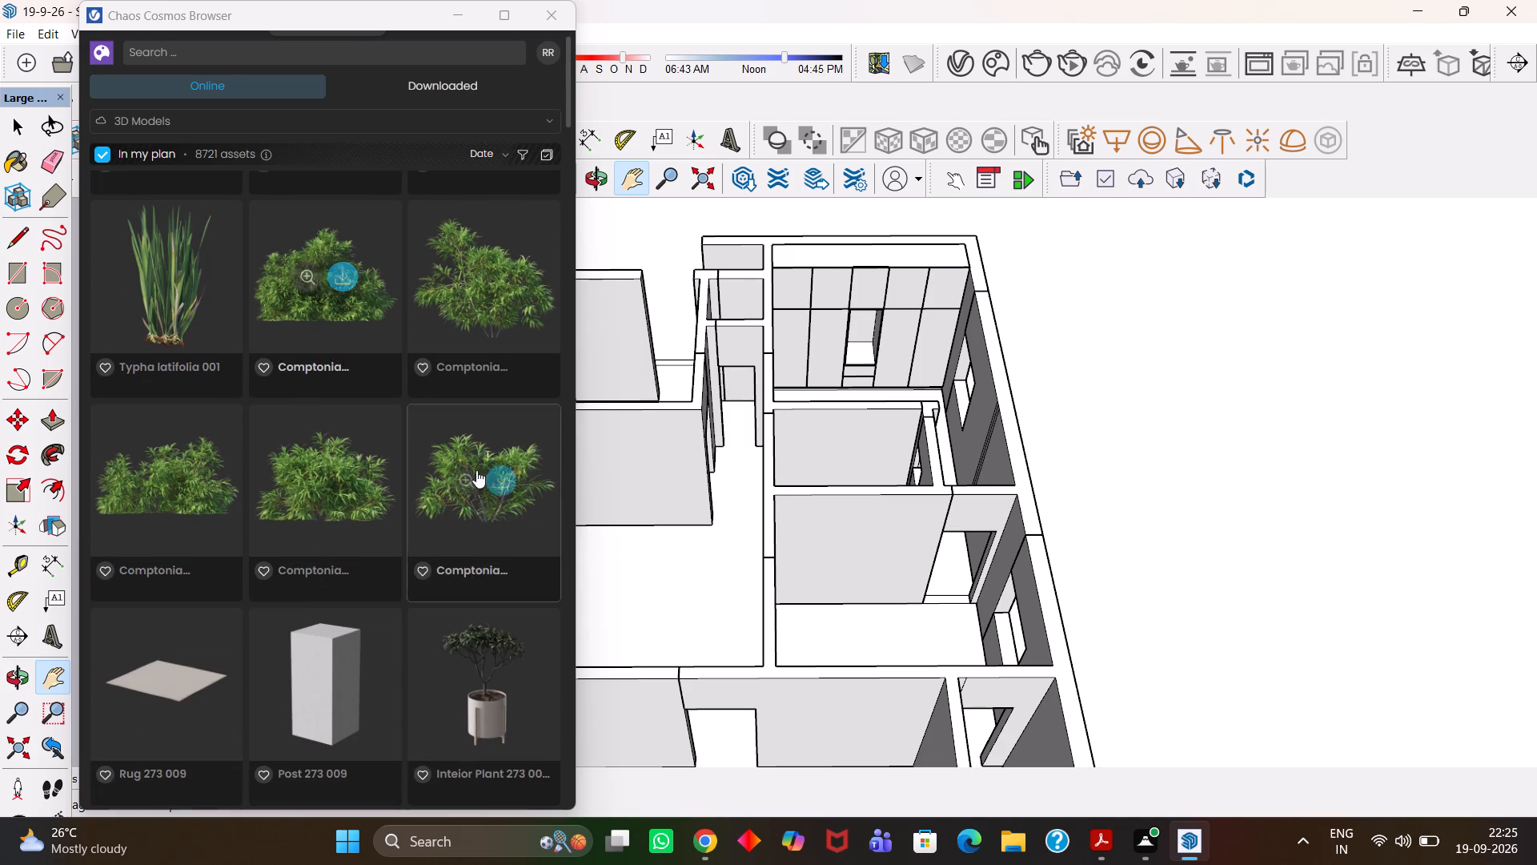
pyautogui.scroll(-1, 217, 493)
pyautogui.scroll(-3, 466, 569)
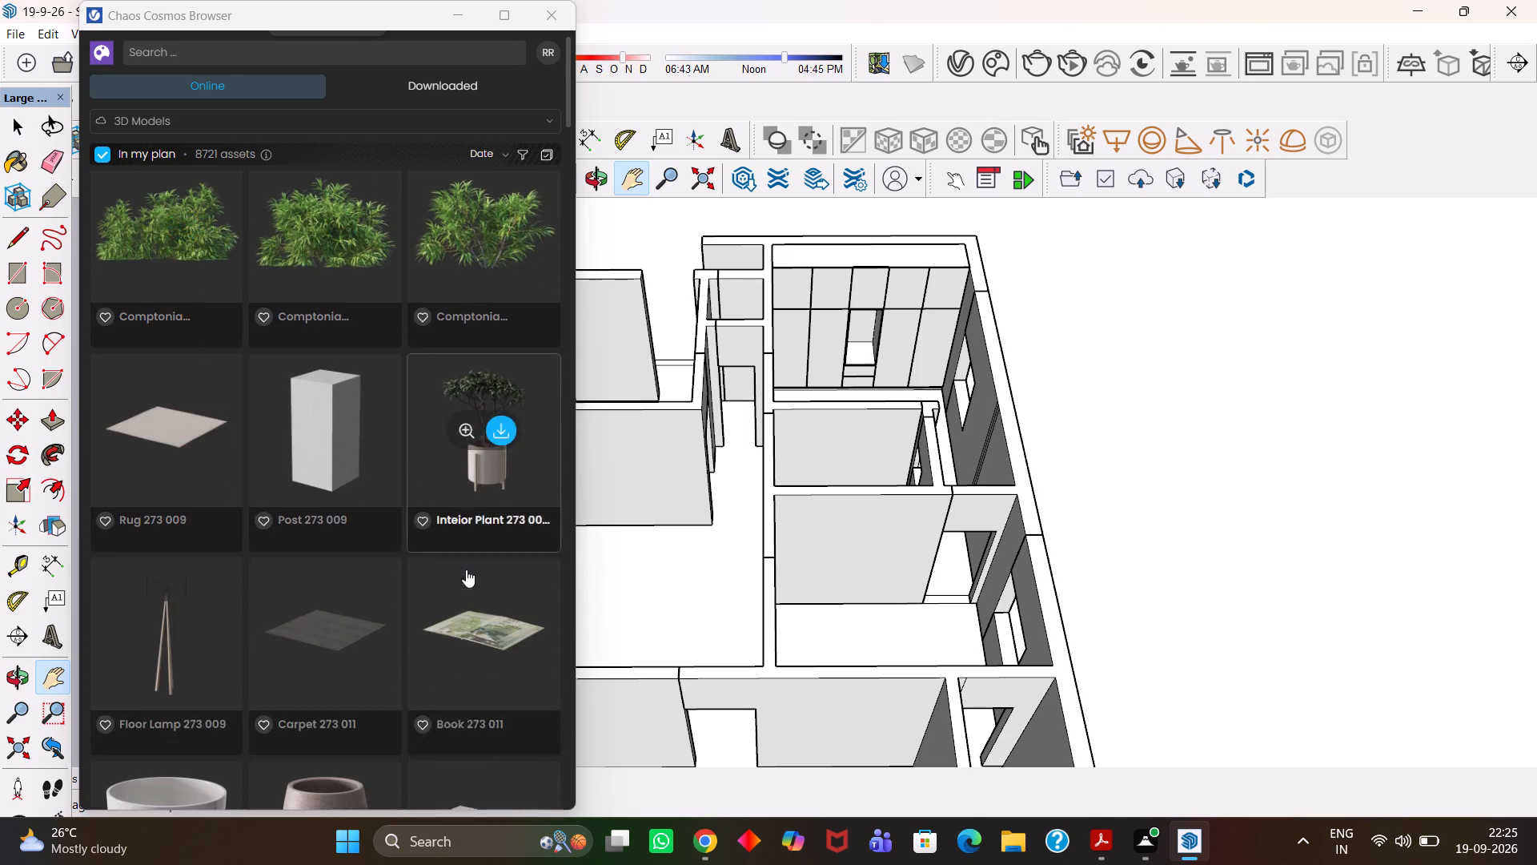
# Review the 288 series vases, tables, stools, clock and bag, the Vinca minor and Amelanchier plants, and the 273 series tables.
pyautogui.scroll(-1, 354, 506)
pyautogui.scroll(-1, 459, 491)
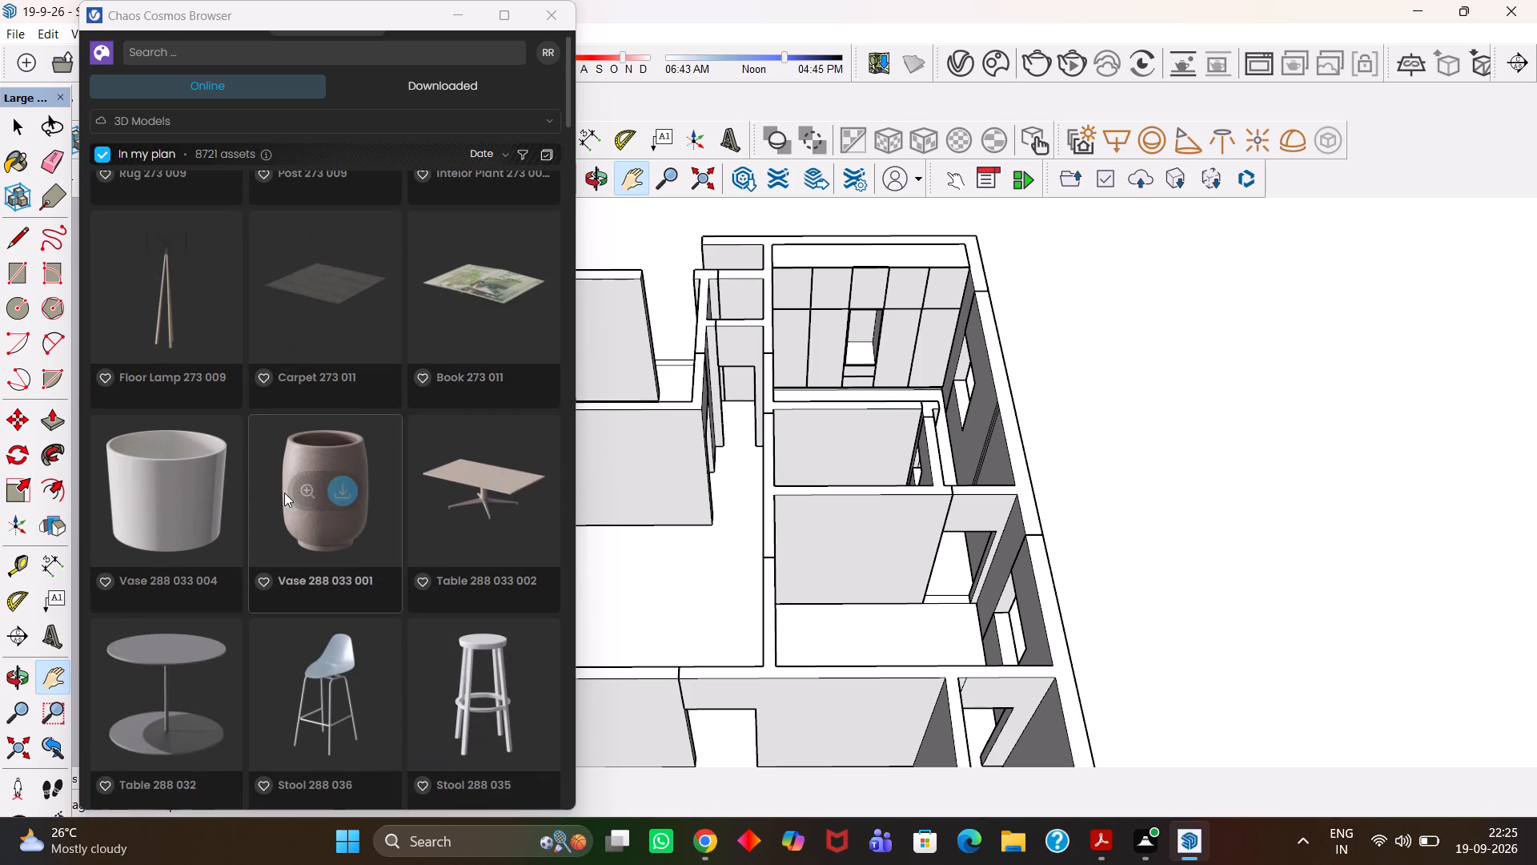
pyautogui.scroll(-2, 187, 517)
pyautogui.scroll(-1, 496, 516)
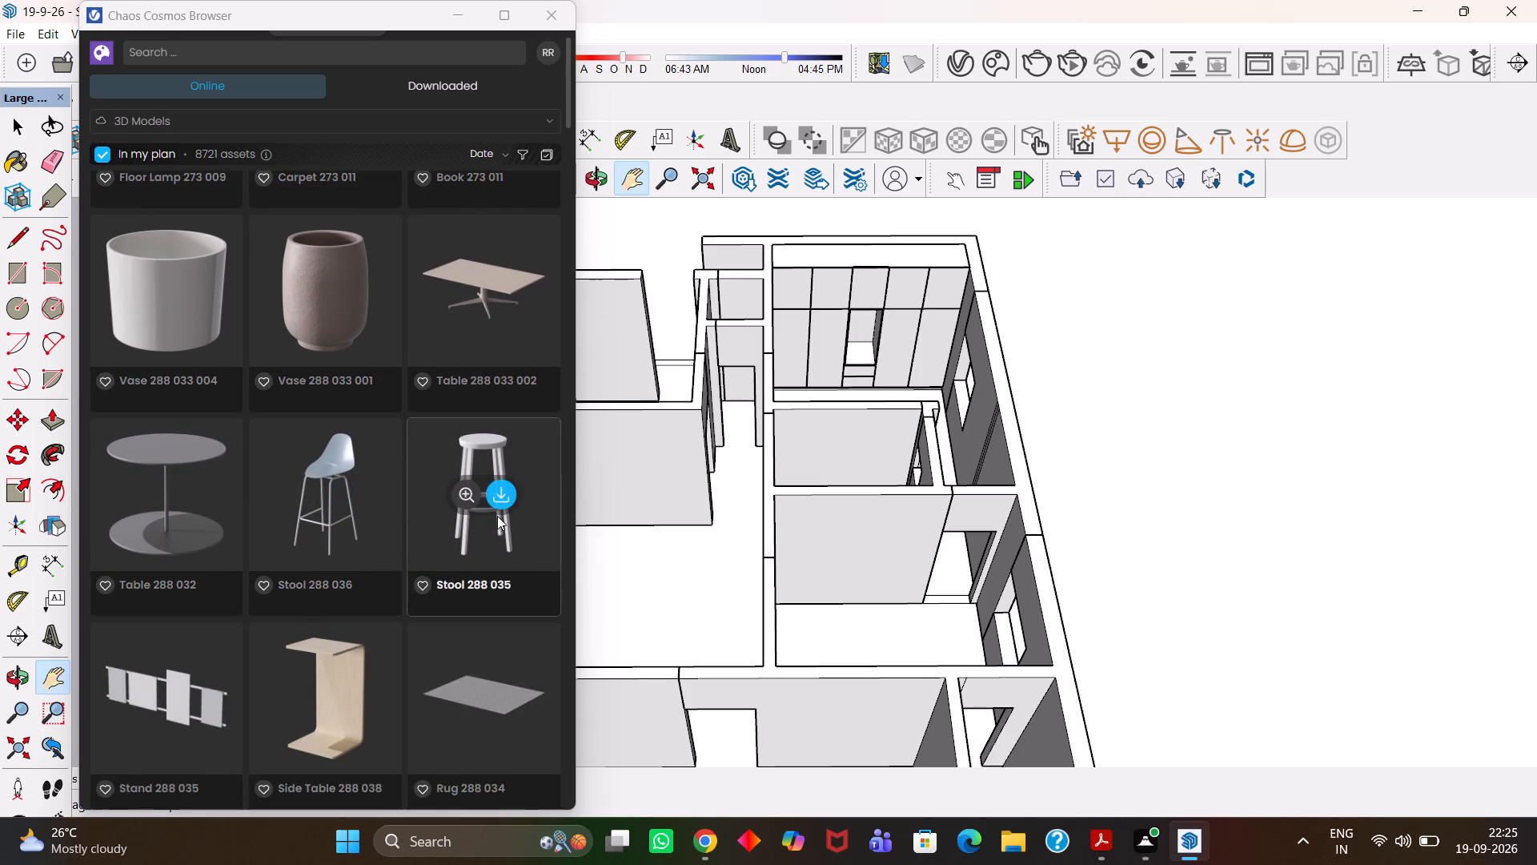
pyautogui.scroll(-2, 190, 582)
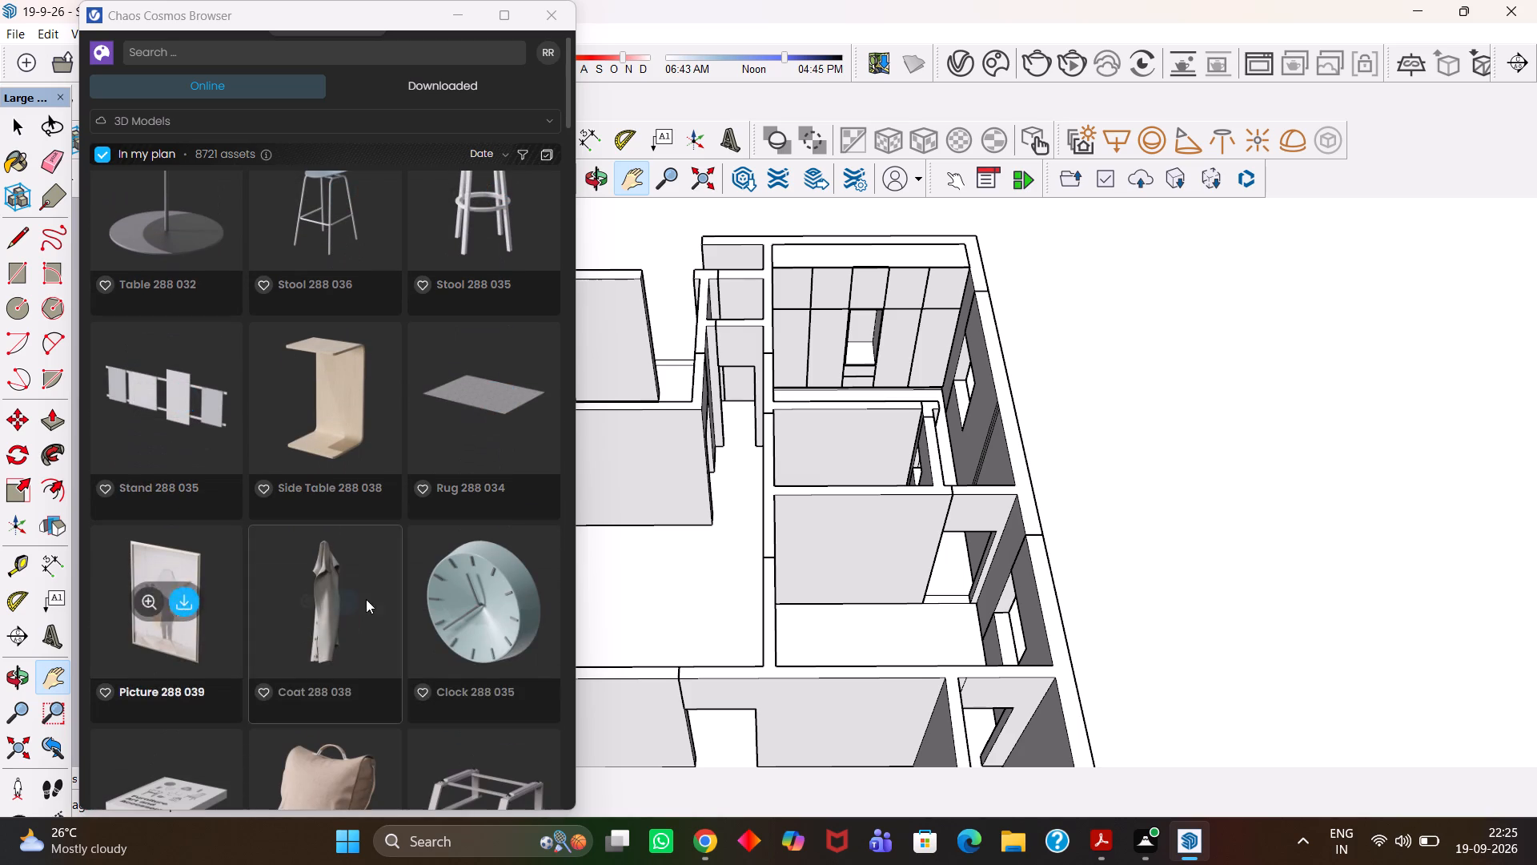
pyautogui.scroll(-1, 479, 597)
pyautogui.scroll(-2, 284, 677)
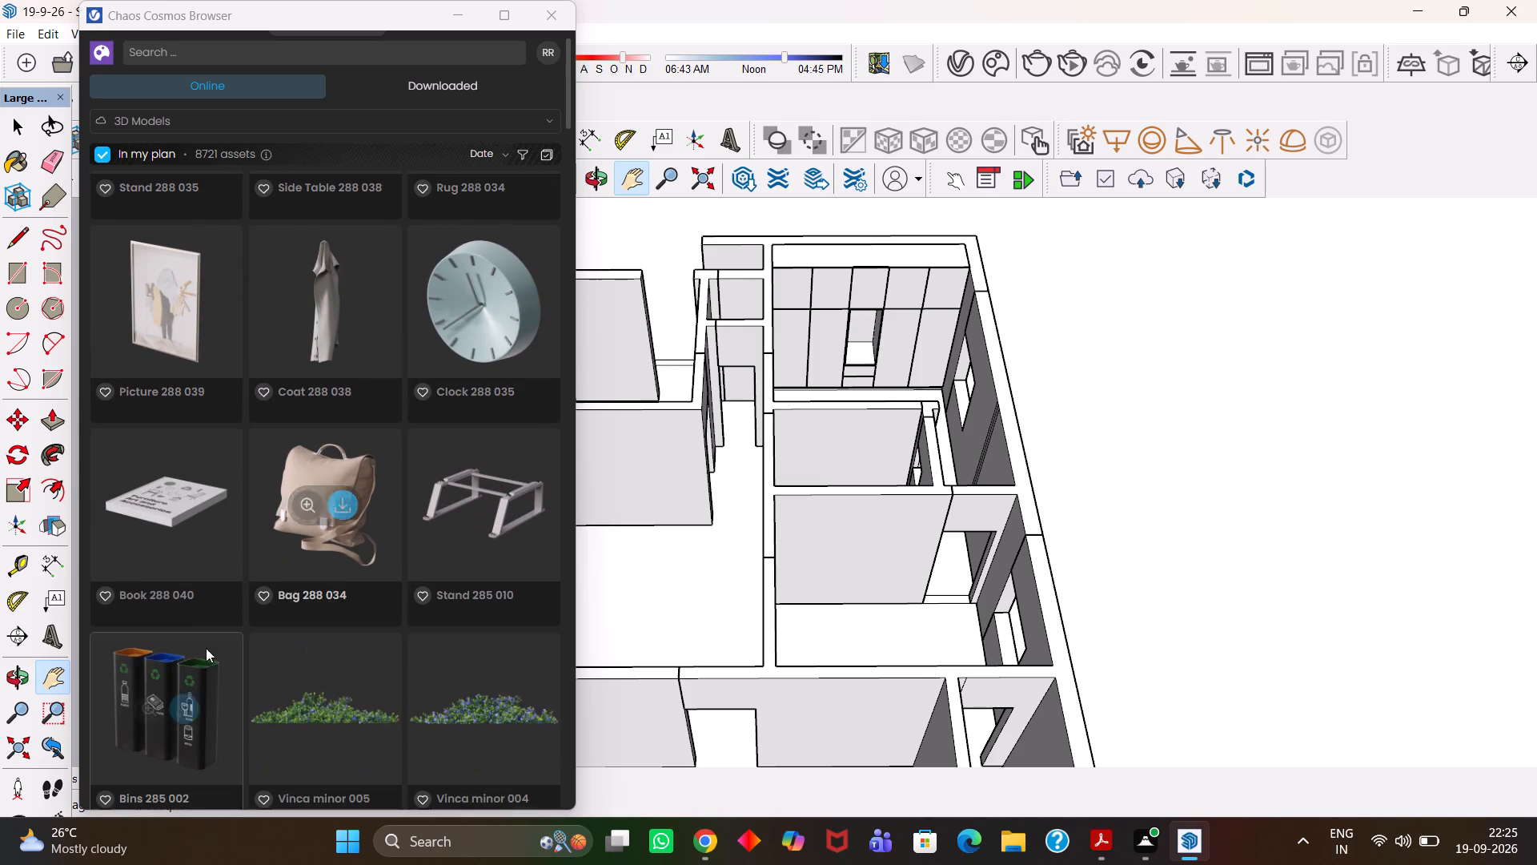
pyautogui.scroll(-2, 155, 582)
pyautogui.scroll(-2, 424, 528)
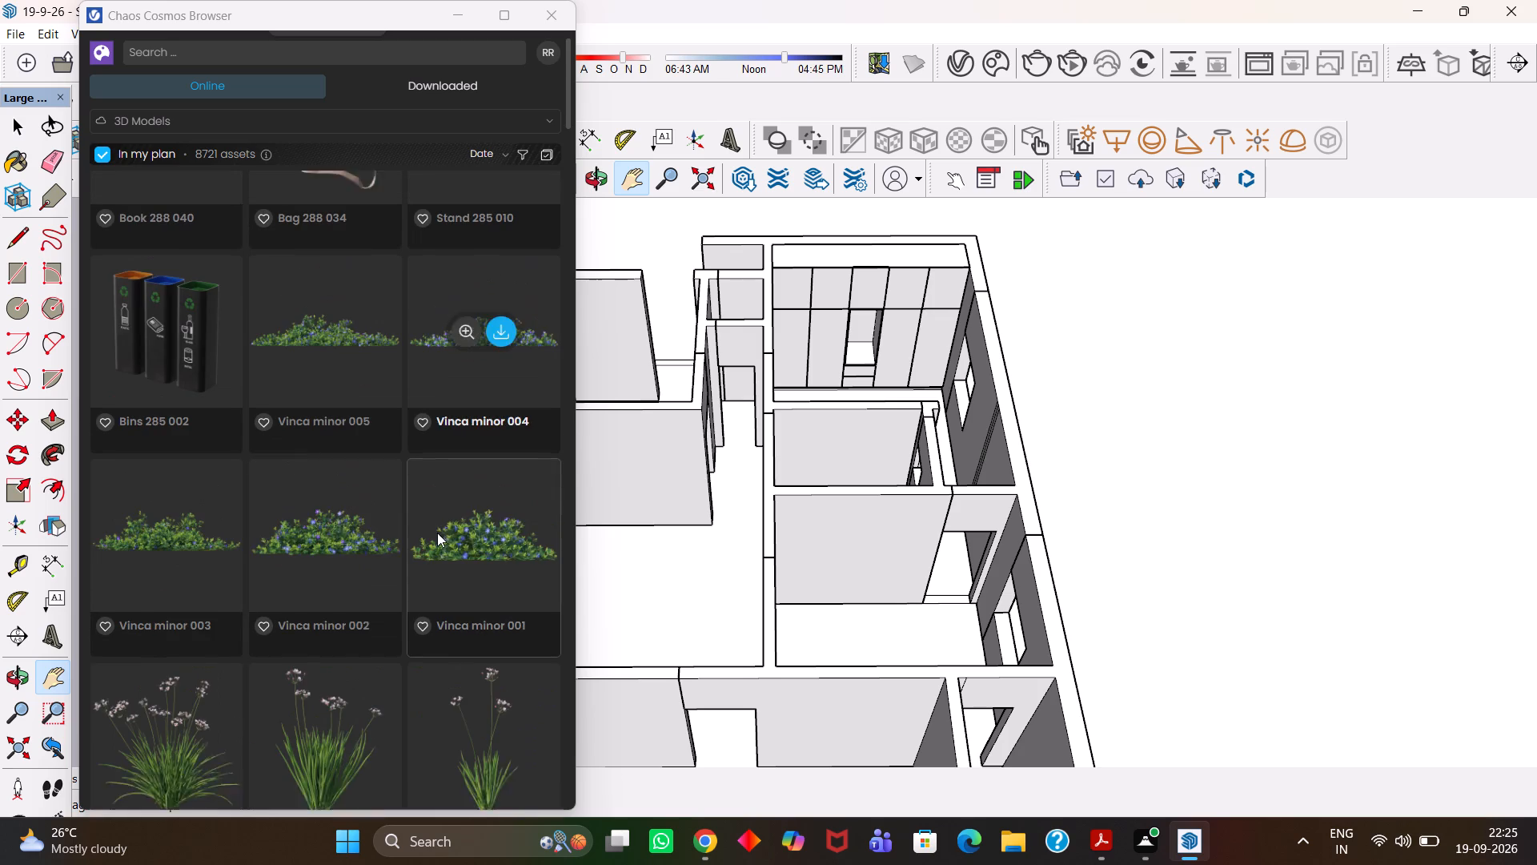
pyautogui.scroll(-13, 246, 566)
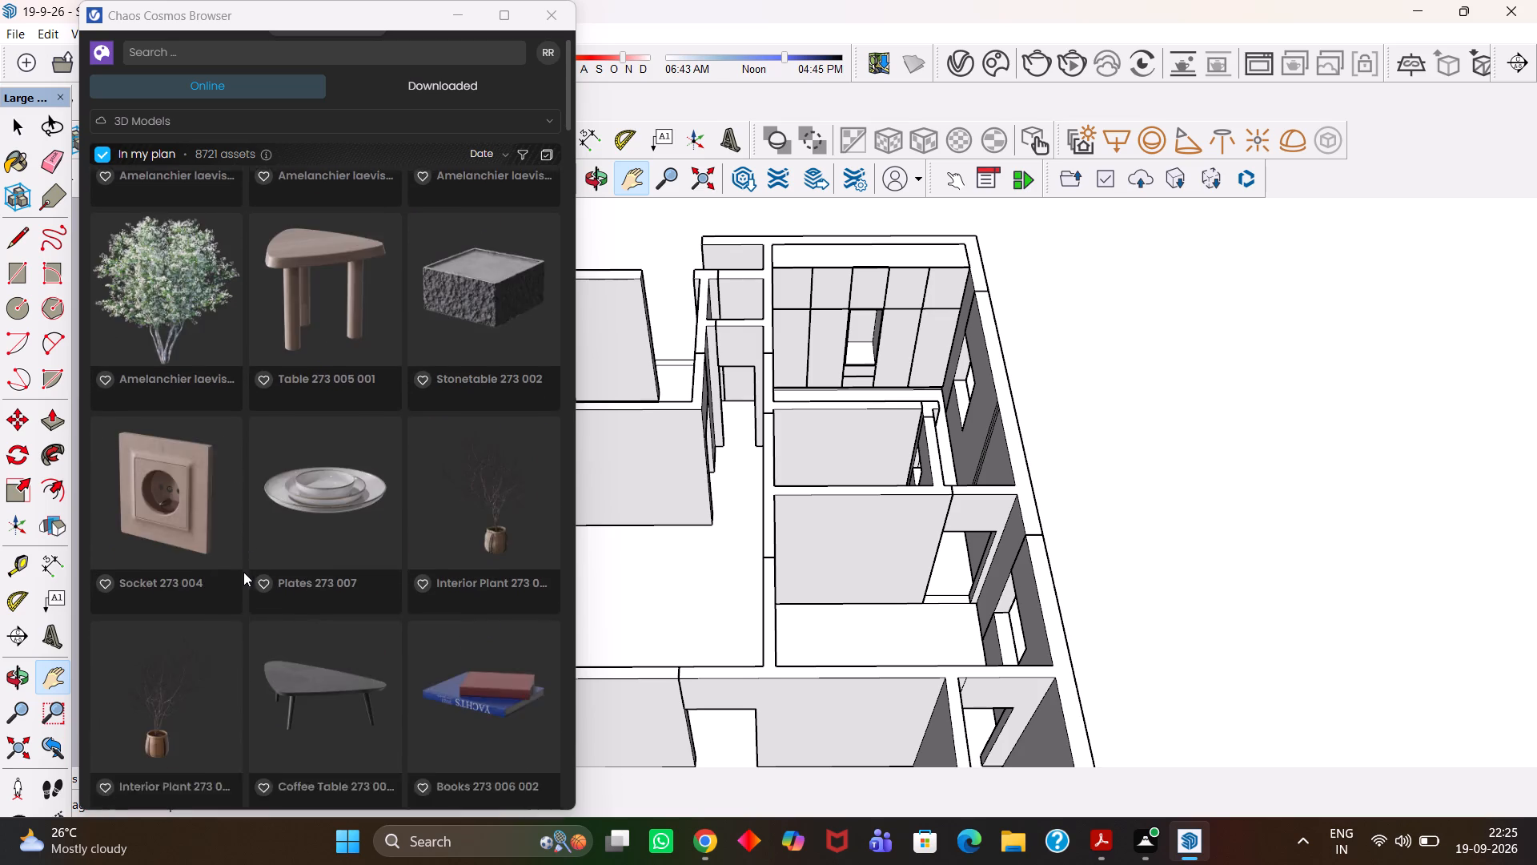
pyautogui.scroll(-2, 243, 572)
pyautogui.scroll(15, 243, 572)
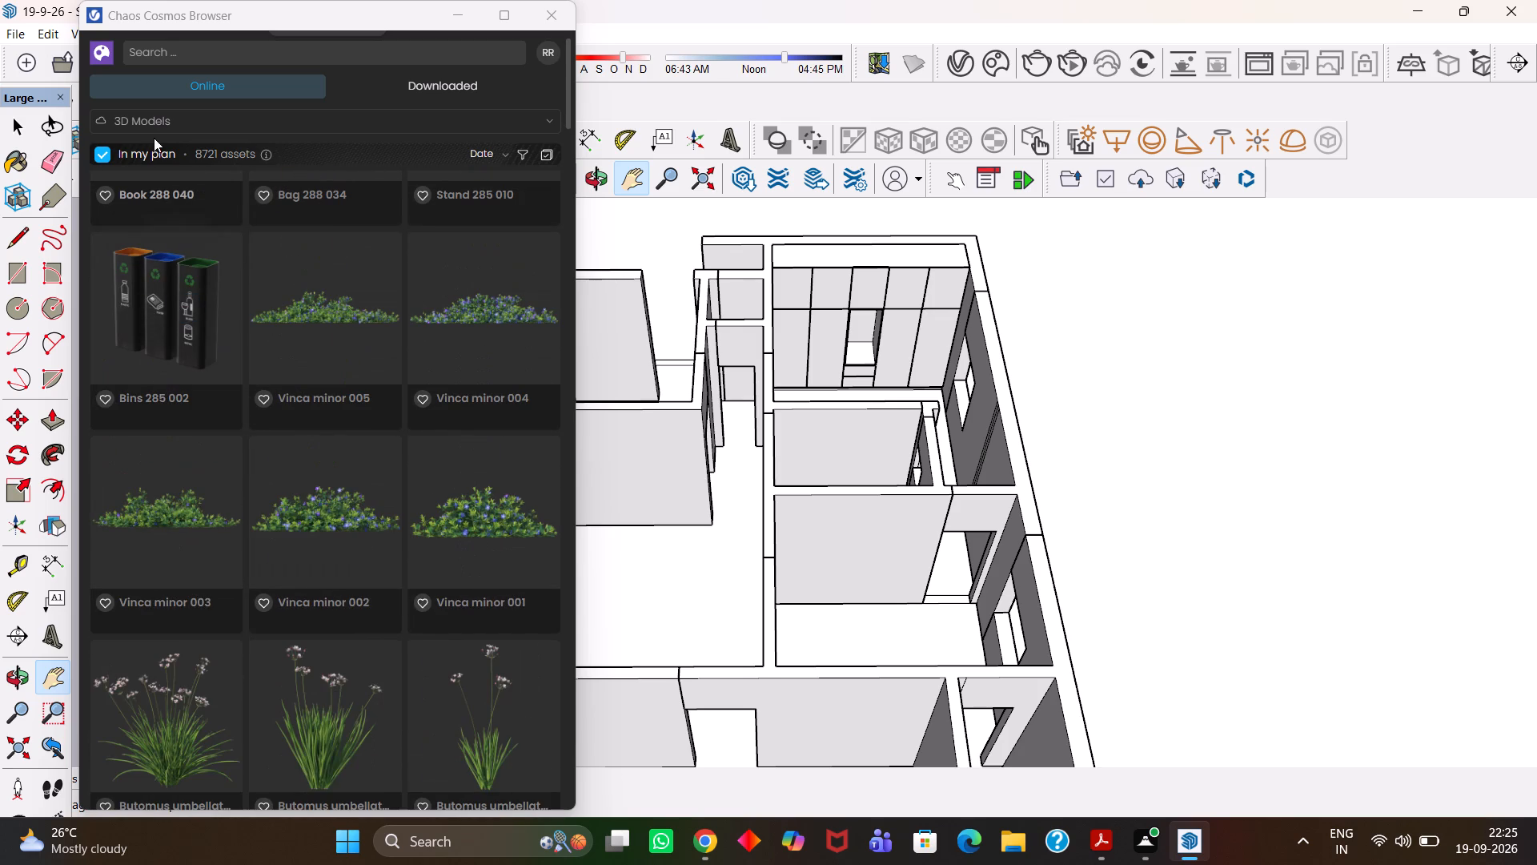
# Narrow the online 3D models to the Accessories category.
pyautogui.click(154, 127)
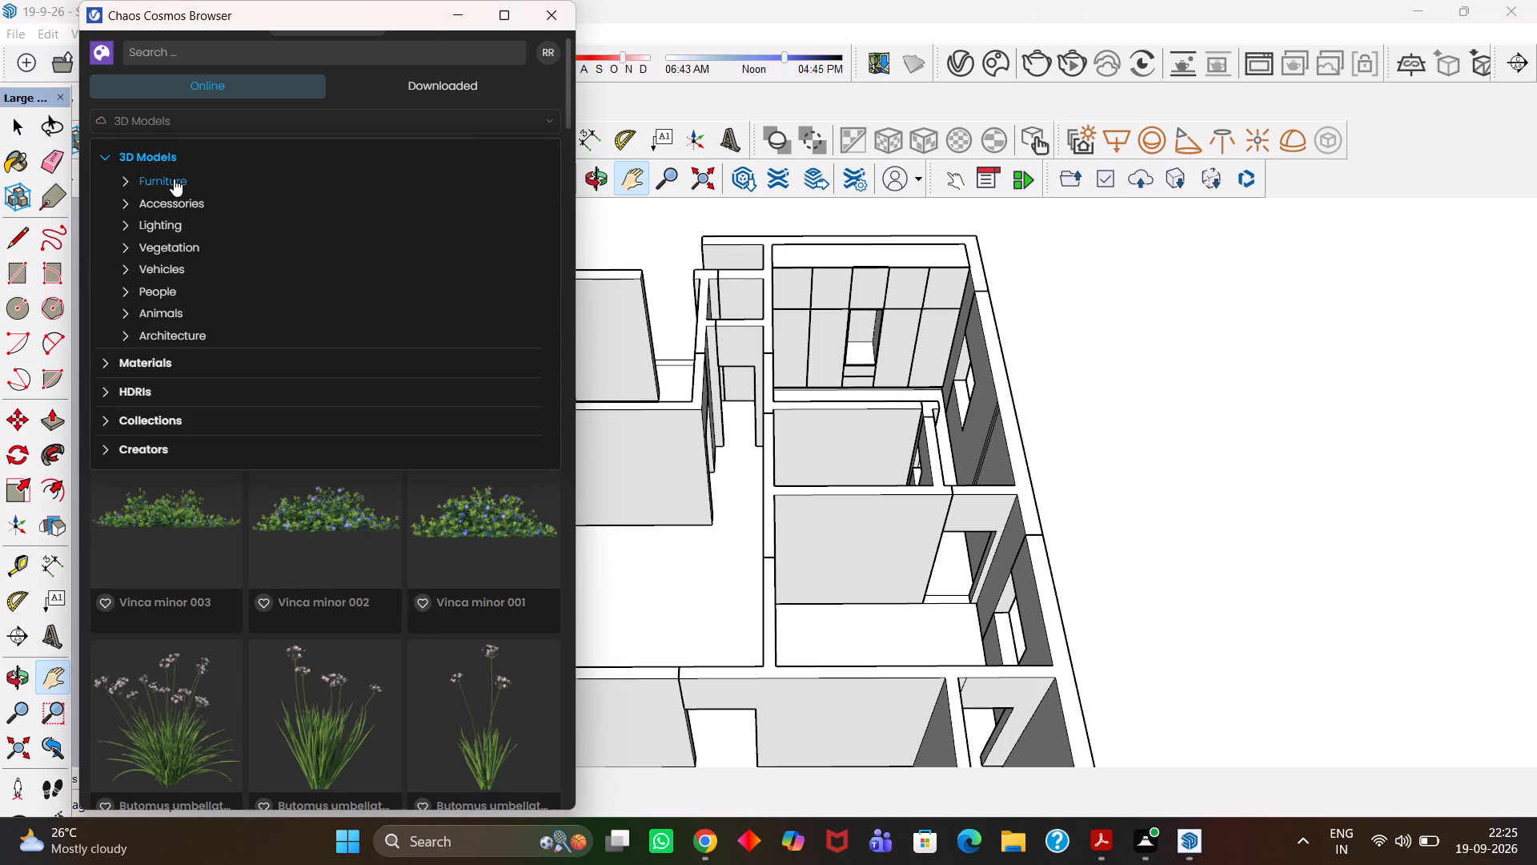
pyautogui.click(174, 179)
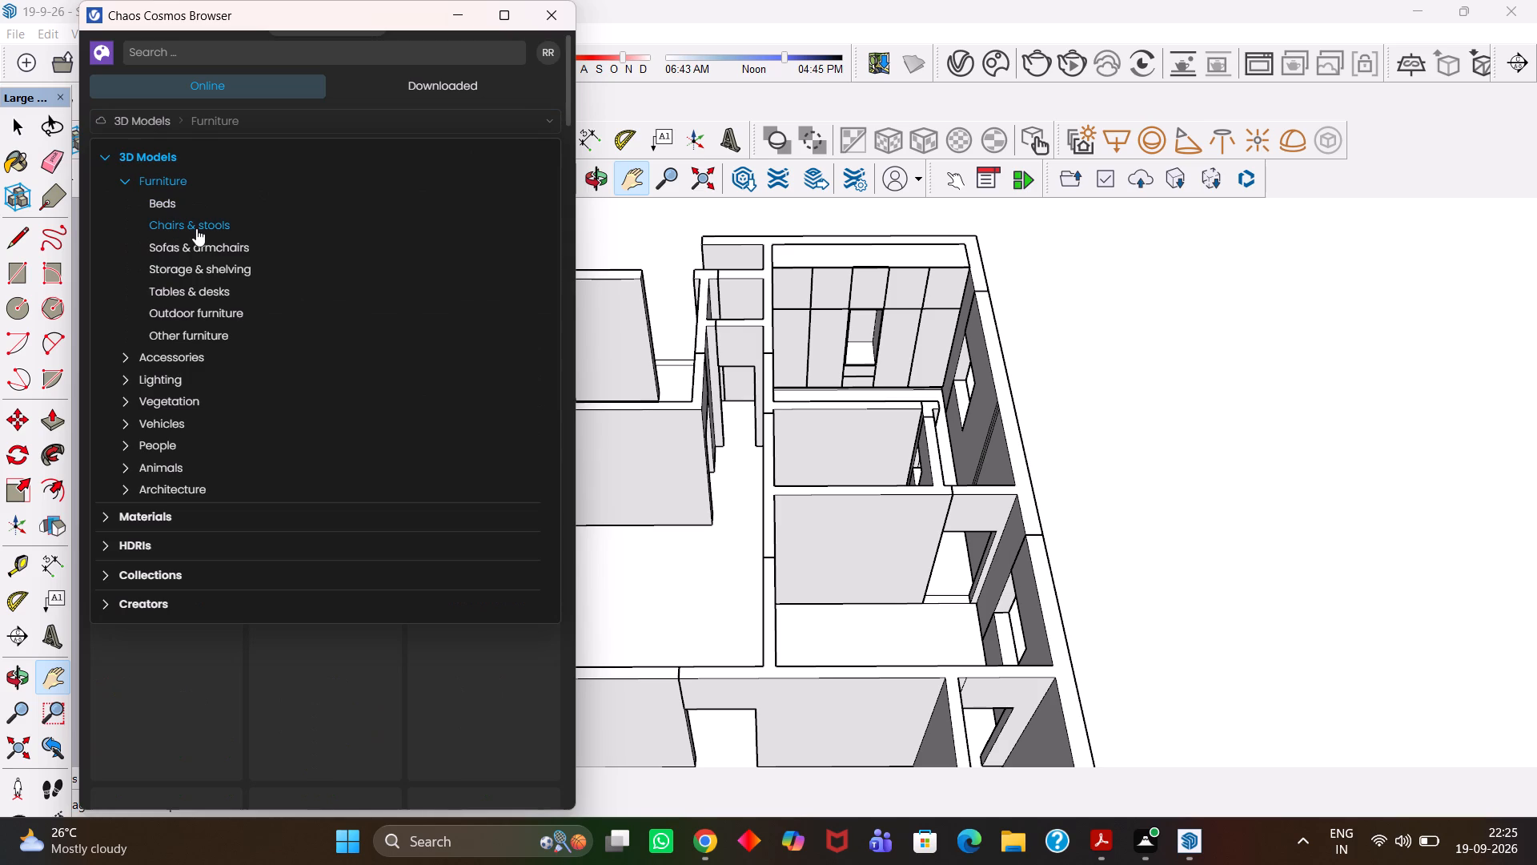
pyautogui.click(191, 358)
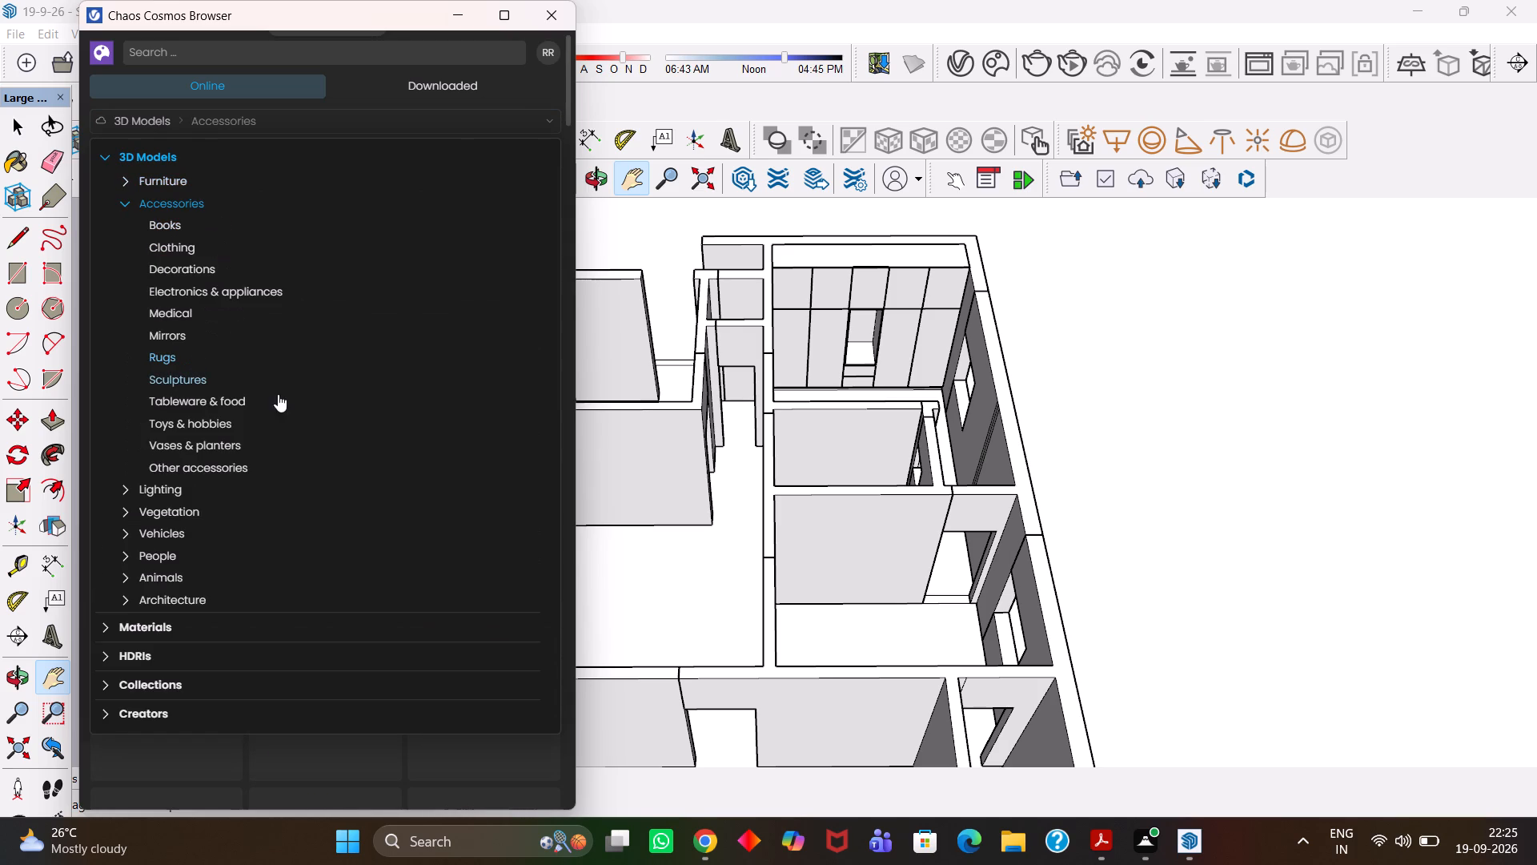
pyautogui.click(287, 748)
pyautogui.scroll(1, 311, 435)
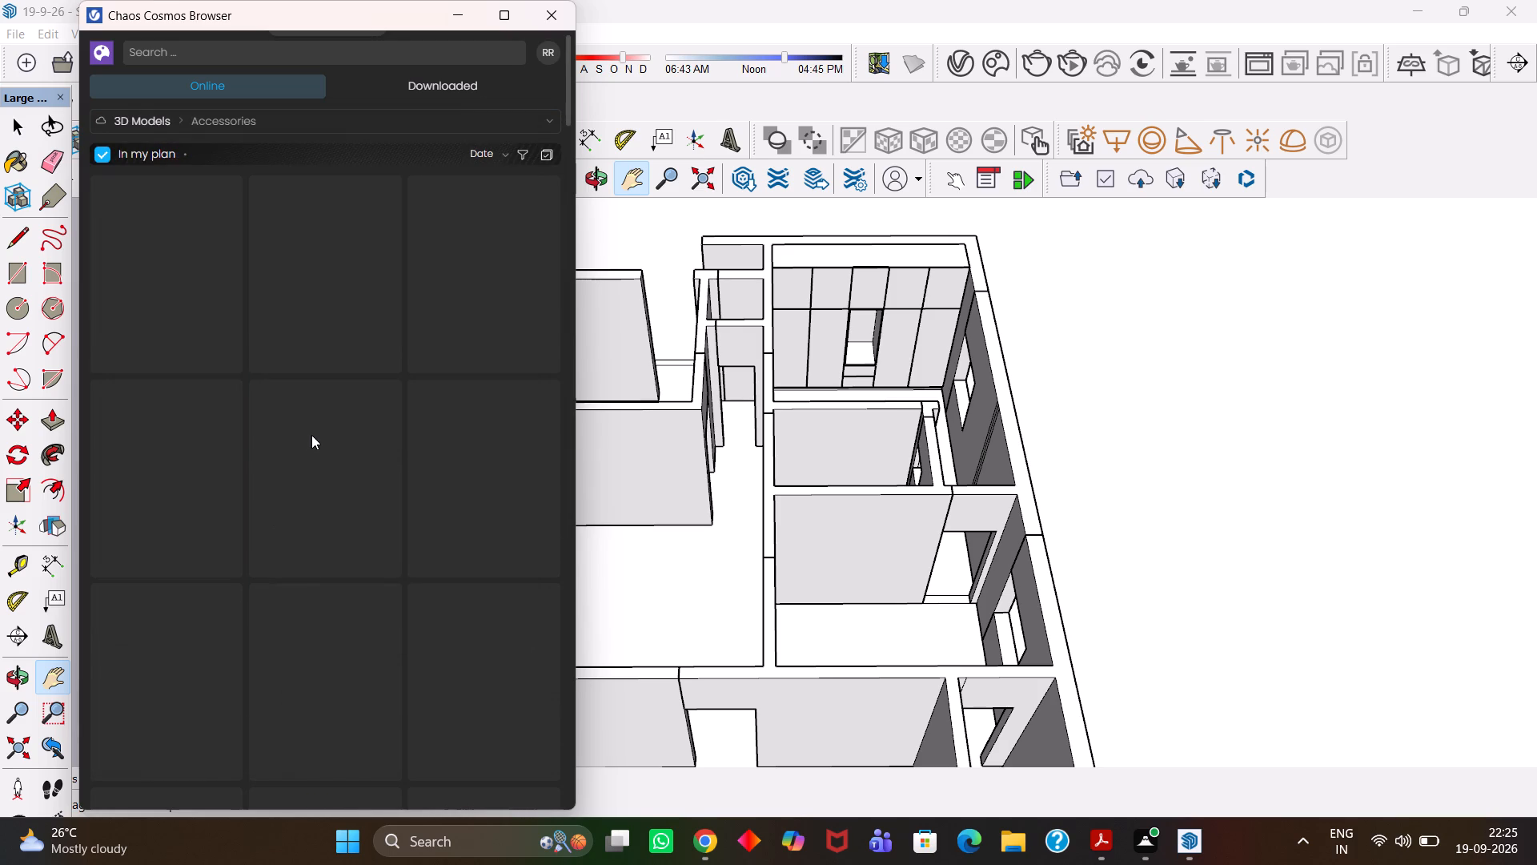
pyautogui.scroll(4, 311, 435)
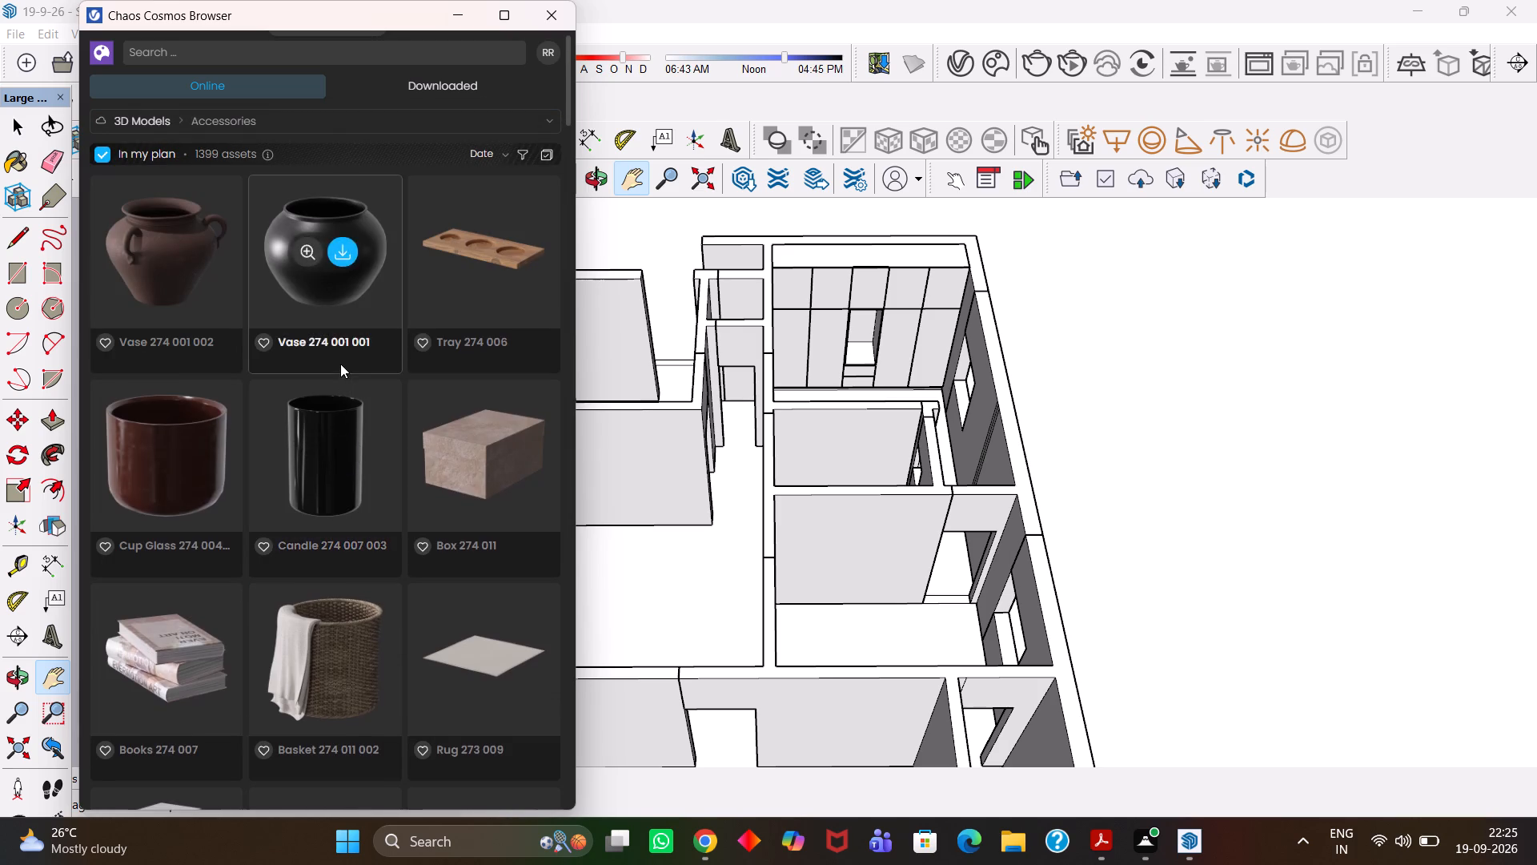
# Examine the accessories from the 273 and 288 series carpets, vases, picture, clock and bins to the sockets, plates, books and rugs.
pyautogui.scroll(-8, 340, 364)
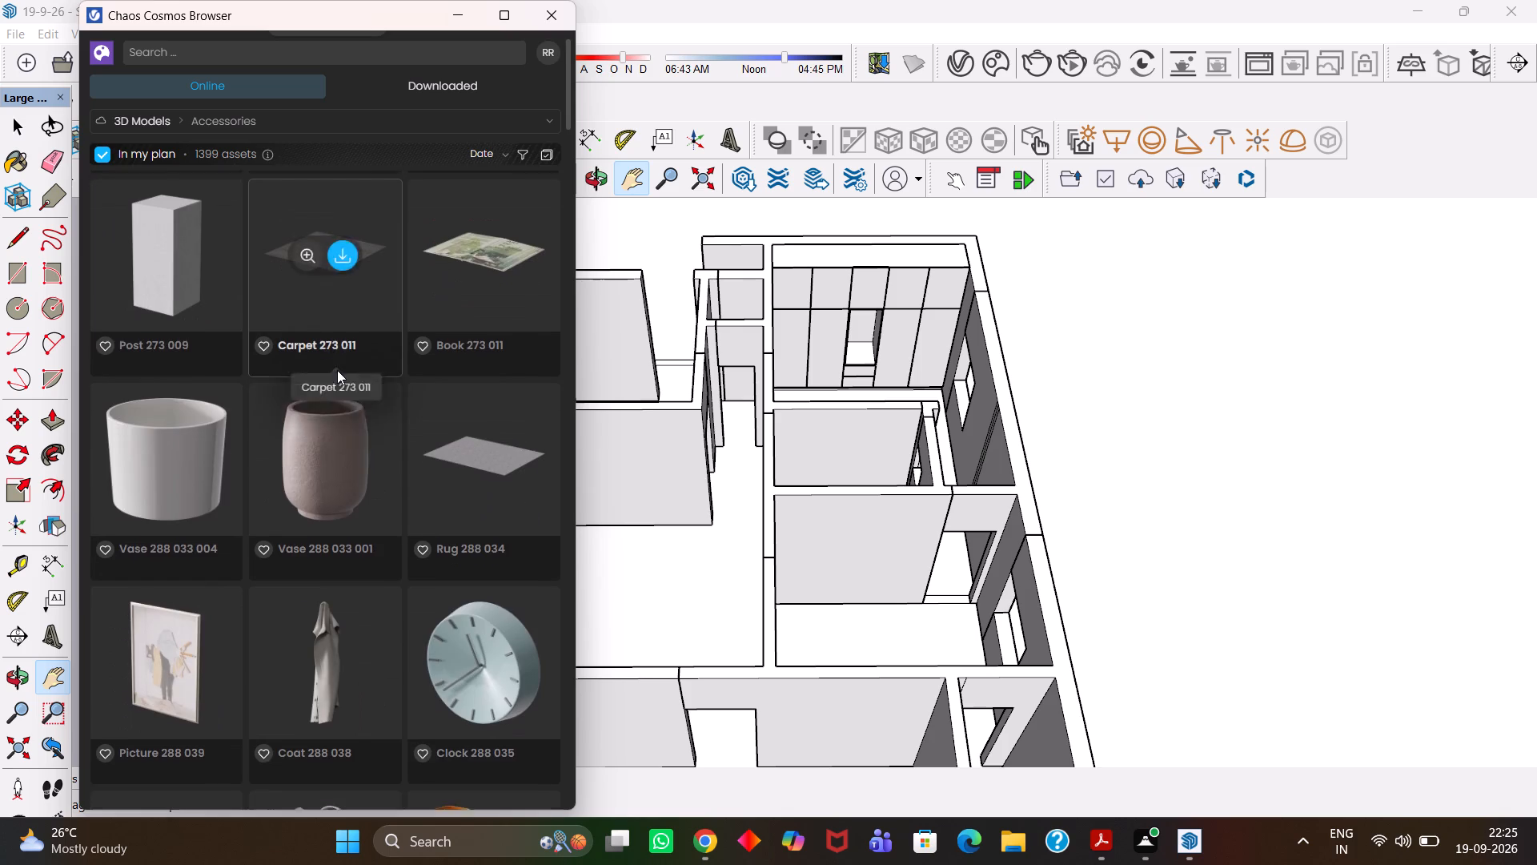
pyautogui.scroll(-5, 335, 371)
pyautogui.scroll(4, 335, 372)
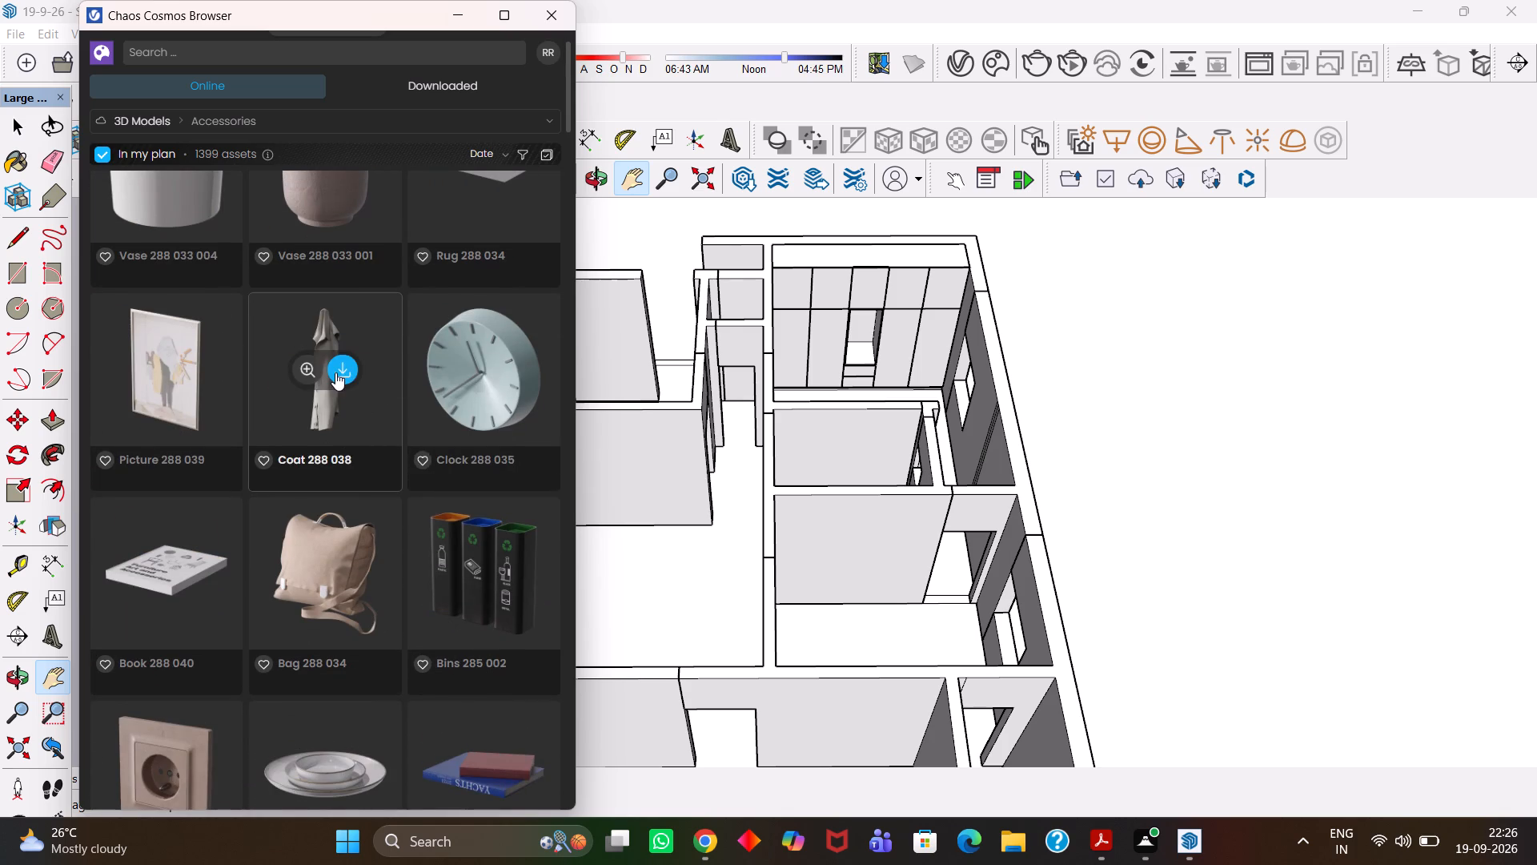
pyautogui.scroll(-1, 474, 383)
pyautogui.scroll(-2, 478, 457)
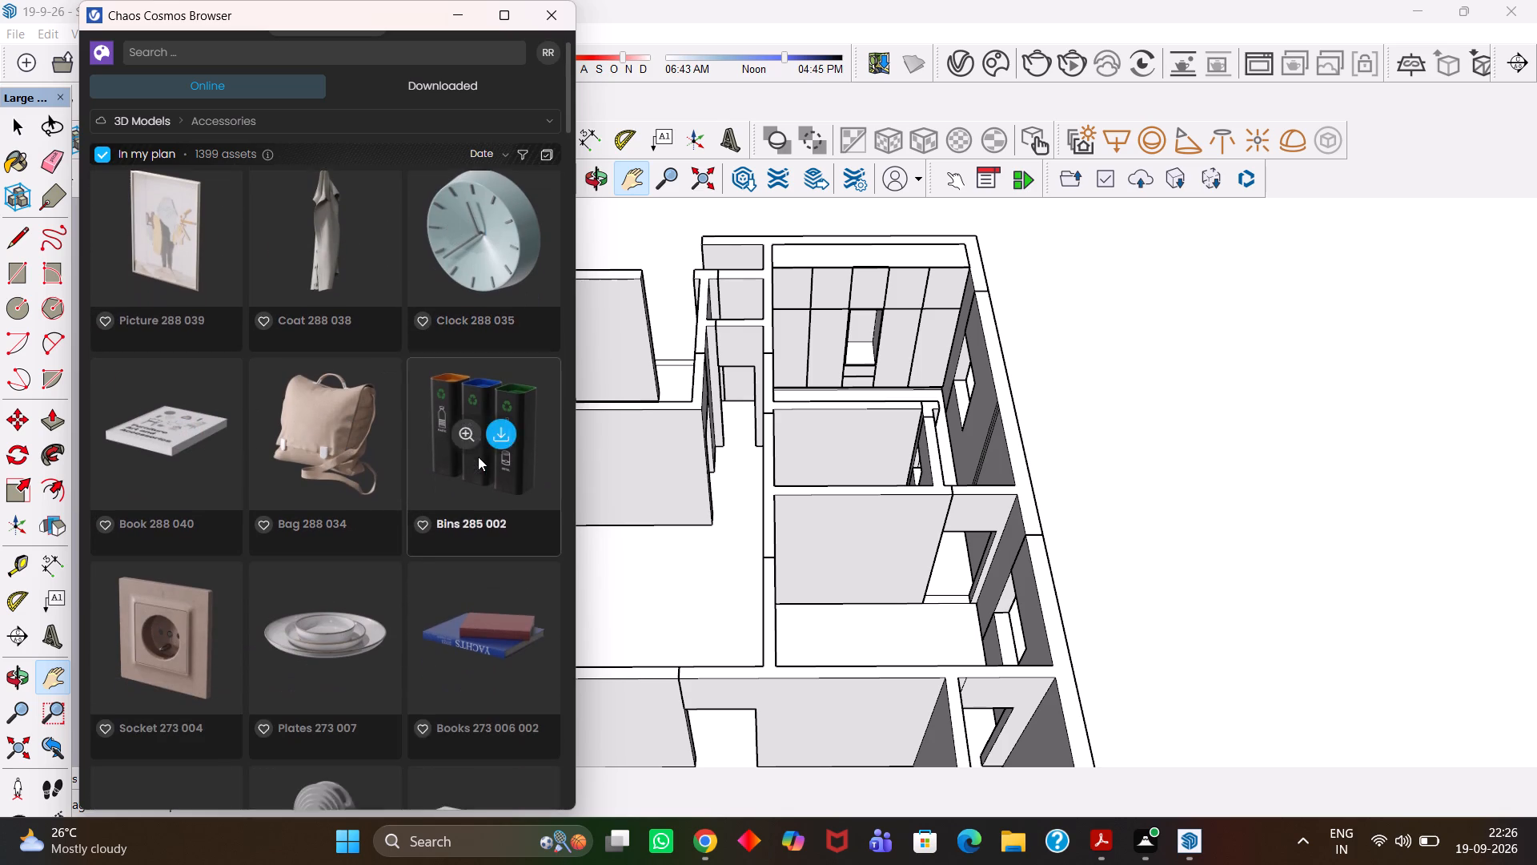
pyautogui.scroll(-2, 237, 463)
pyautogui.scroll(-2, 319, 444)
pyautogui.scroll(-1, 166, 458)
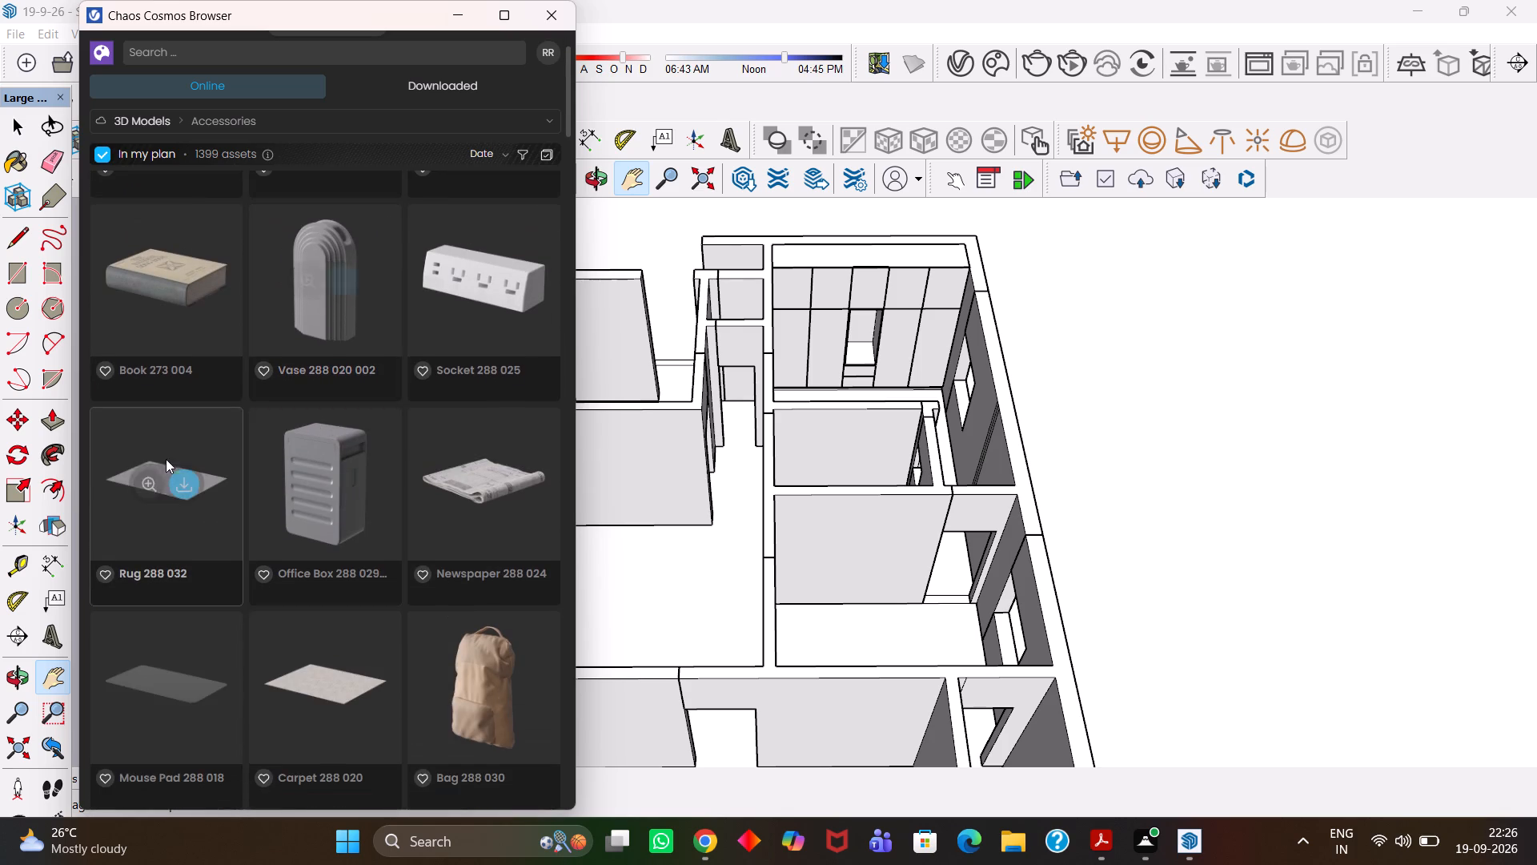
# Examine the accessories from the trays, paper cases, monitor, keyboards and headphones to the 293 series bowl, cup and candle.
pyautogui.scroll(-2, 407, 376)
pyautogui.scroll(-2, 187, 420)
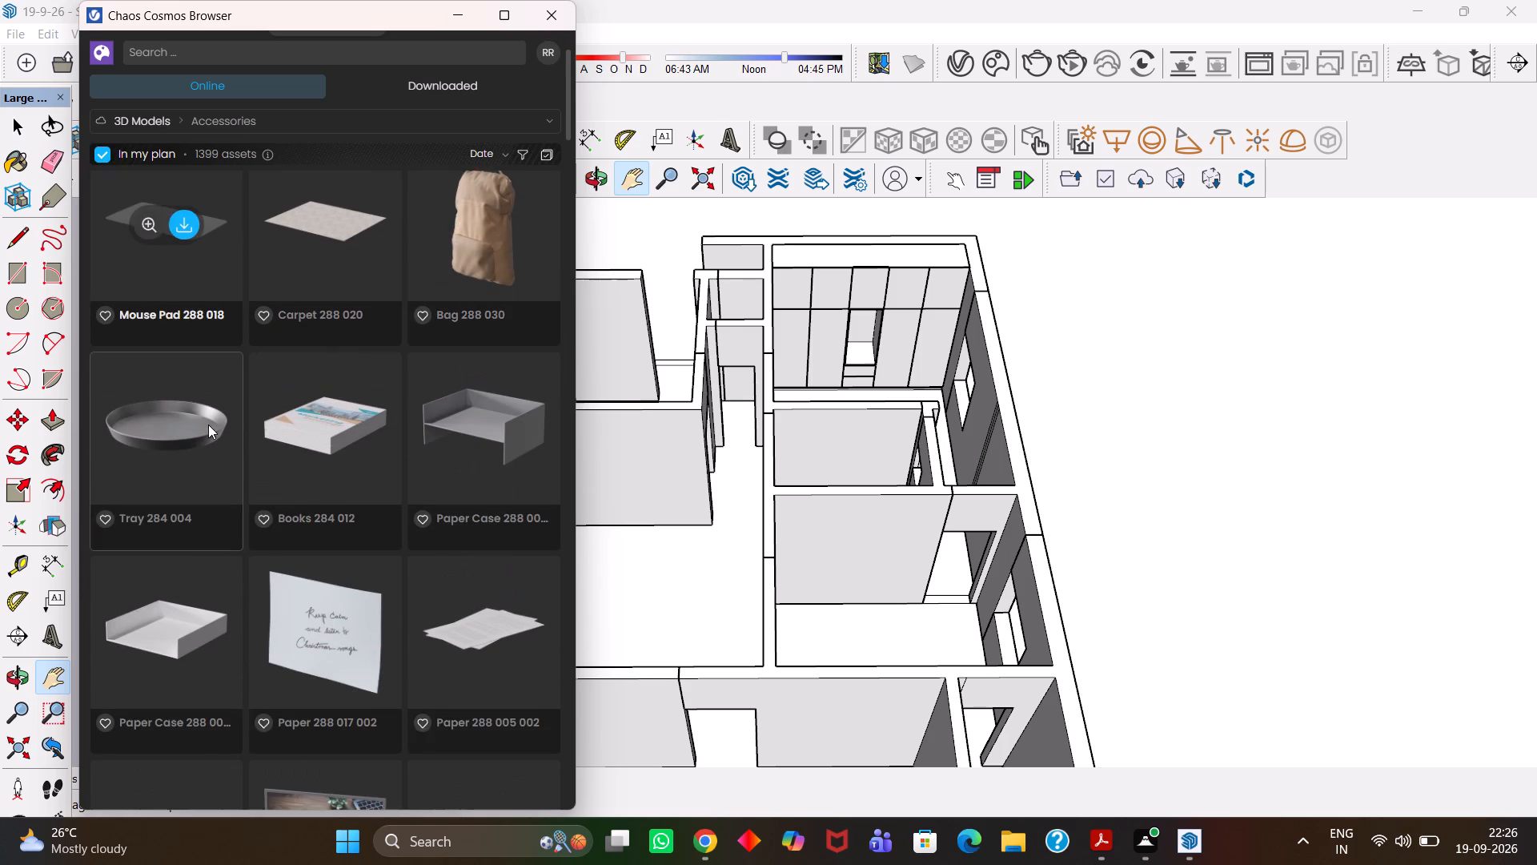
pyautogui.scroll(-2, 432, 400)
pyautogui.scroll(-2, 255, 426)
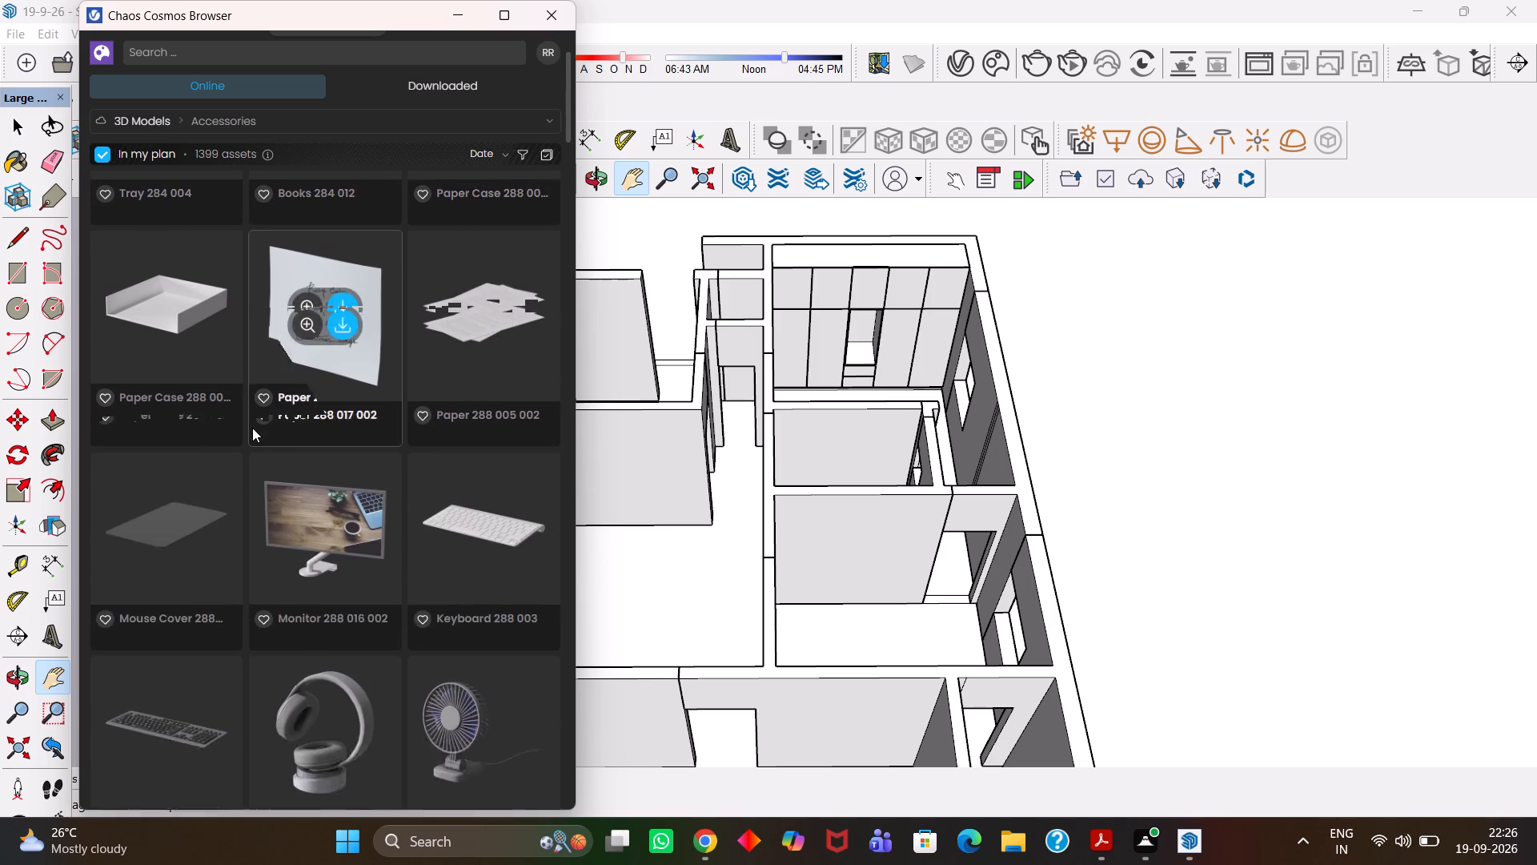
pyautogui.scroll(-1, 252, 428)
pyautogui.scroll(2, 203, 377)
pyautogui.scroll(2, 259, 447)
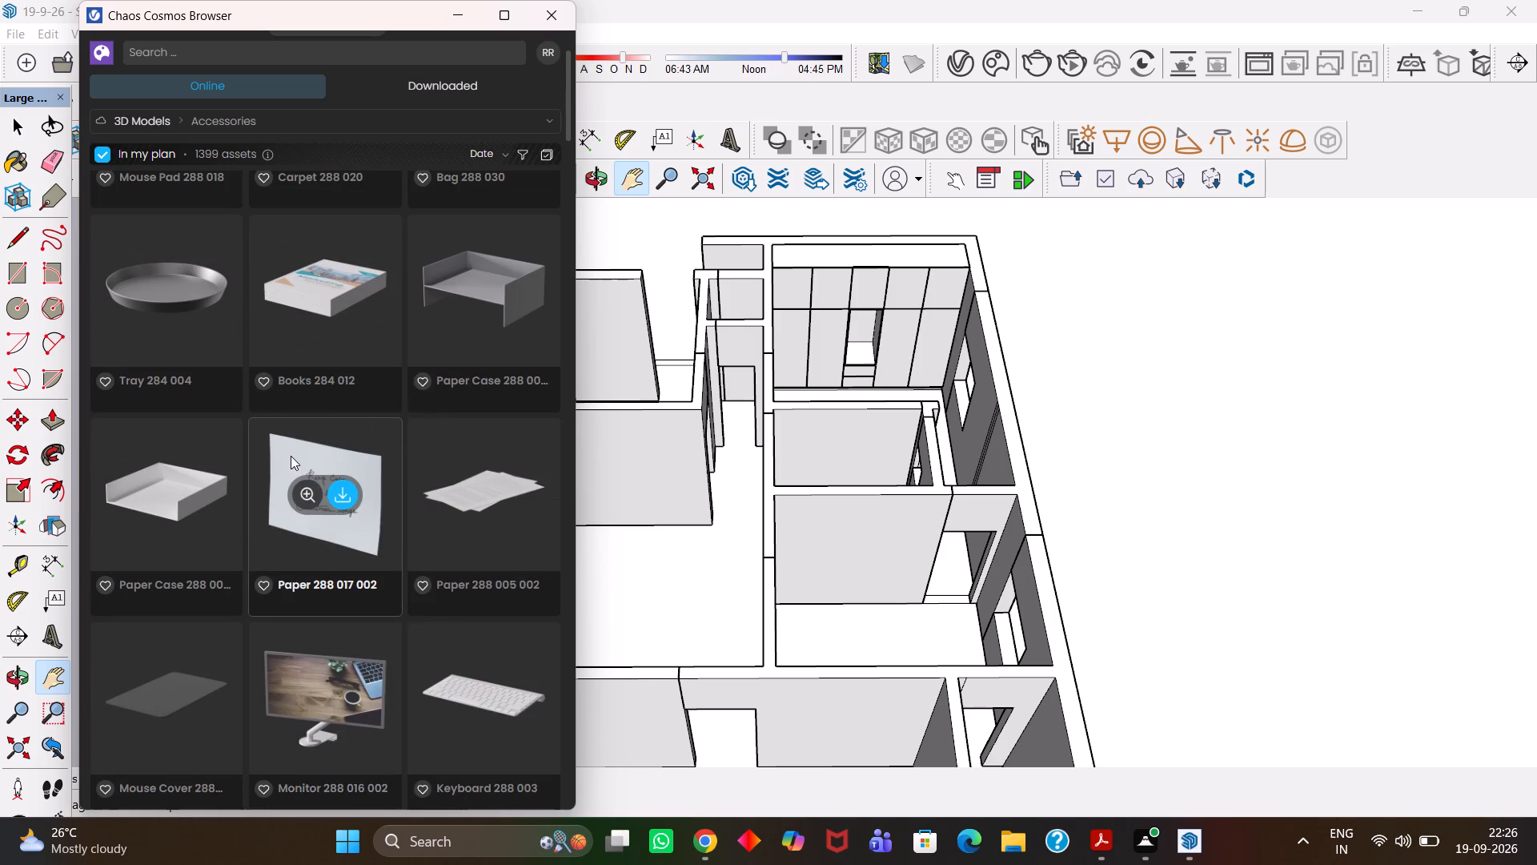
pyautogui.scroll(-2, 470, 482)
pyautogui.scroll(-2, 307, 489)
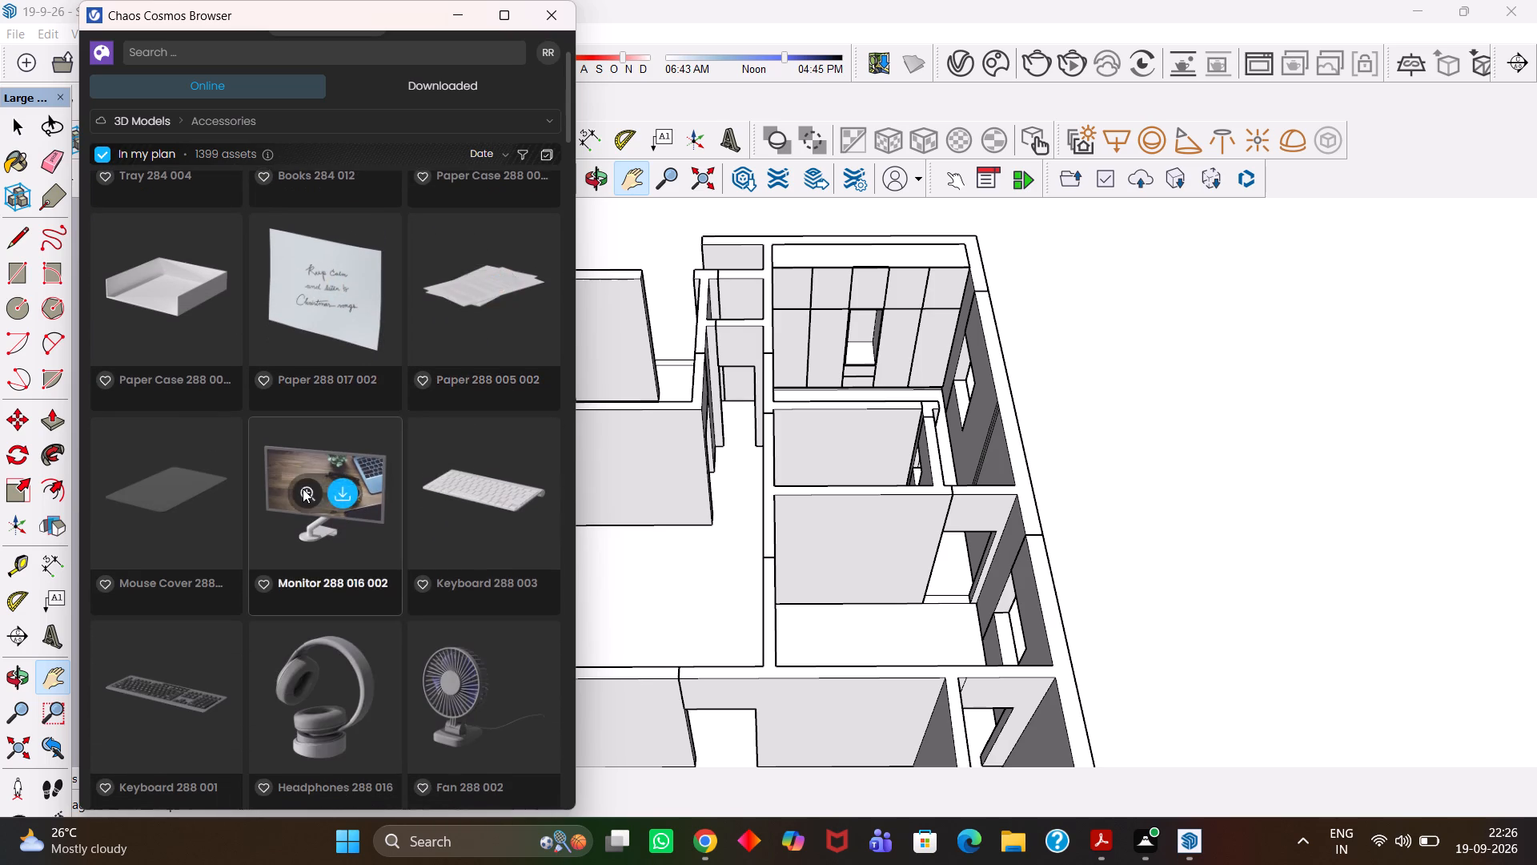
pyautogui.scroll(-1, 200, 483)
pyautogui.scroll(-1, 420, 422)
pyautogui.scroll(-1, 274, 479)
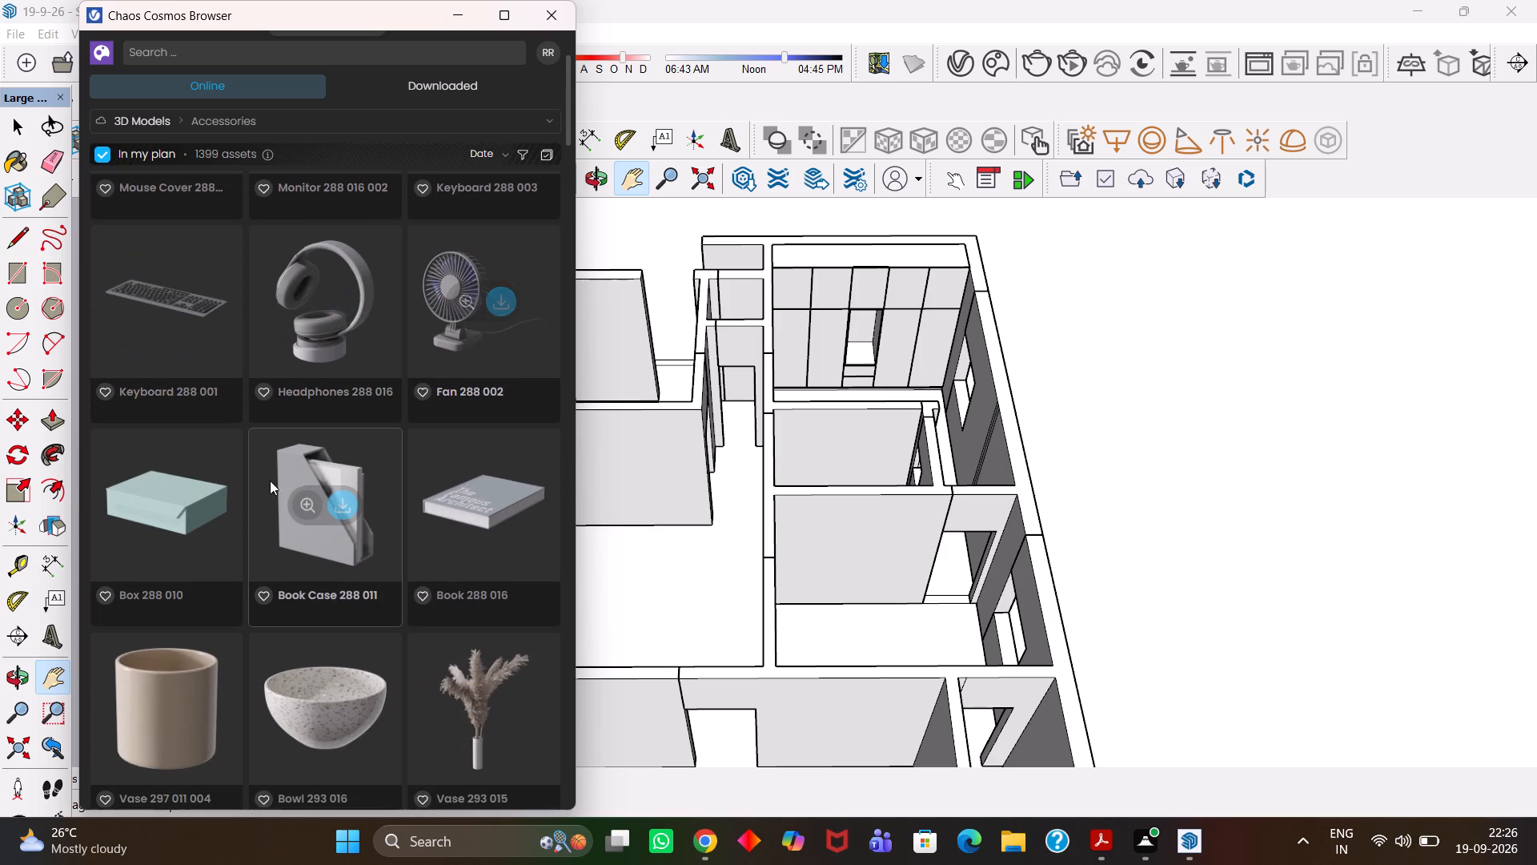
pyautogui.scroll(-1, 270, 481)
pyautogui.scroll(-2, 207, 469)
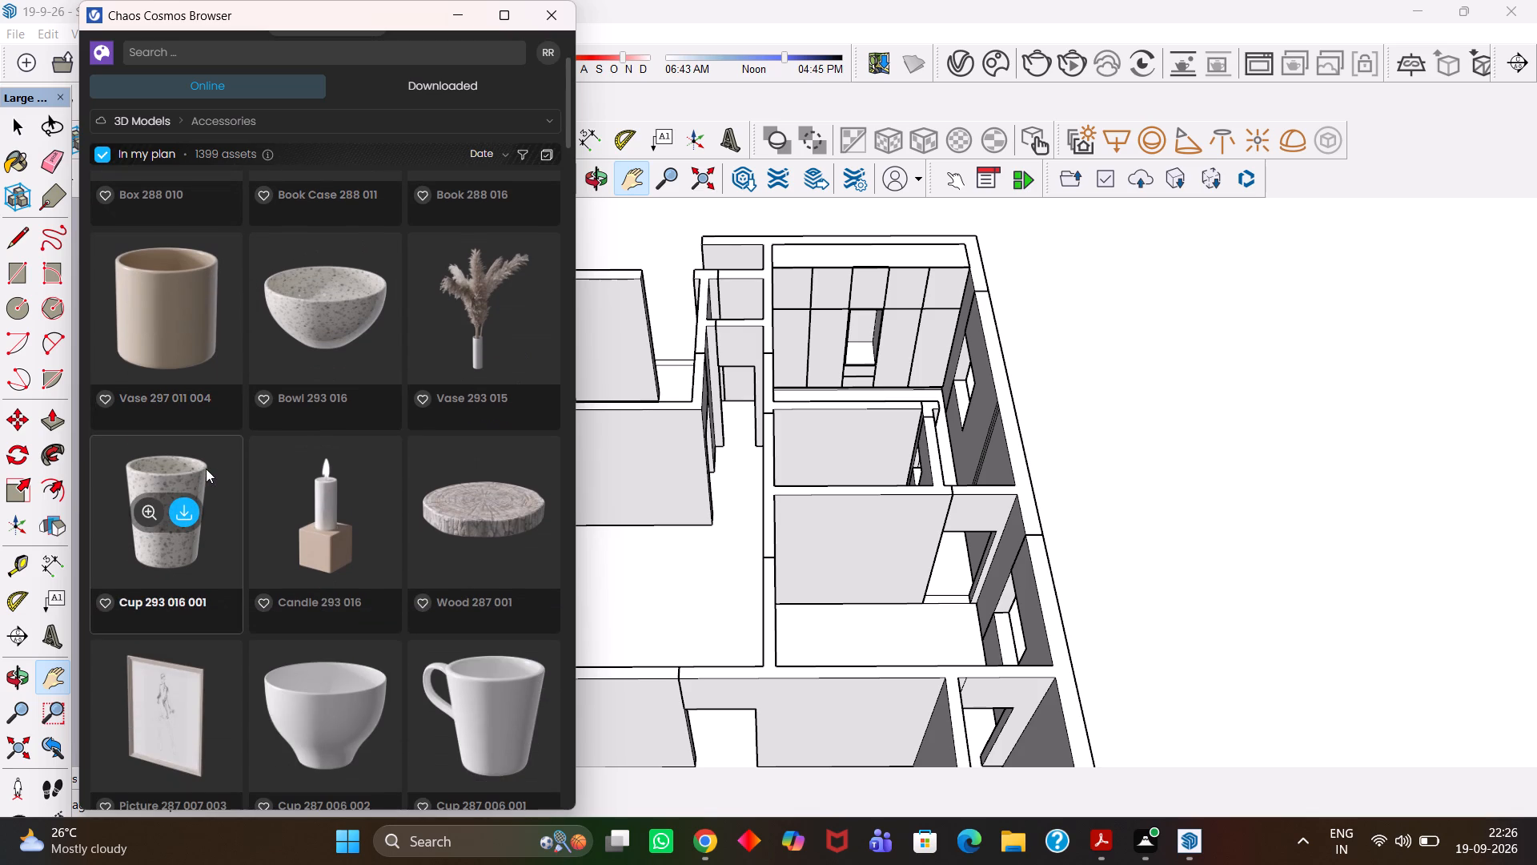
# Examine the 287 series accessories, from the wood slice, picture and cups to the carpets, candles, bowls and bag.
pyautogui.scroll(-1, 308, 474)
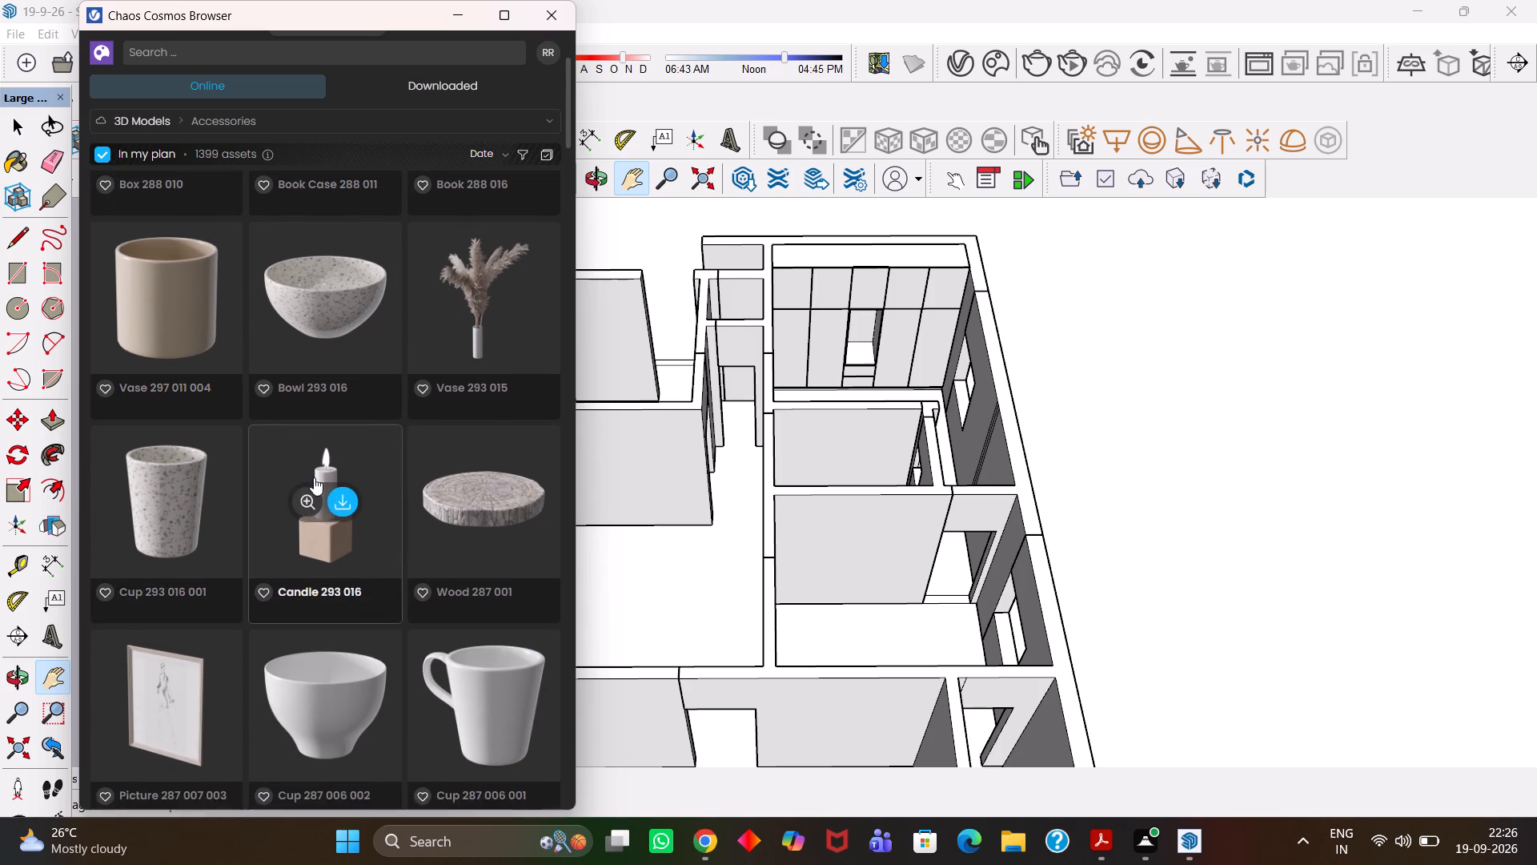
pyautogui.scroll(-1, 314, 477)
pyautogui.scroll(-2, 407, 448)
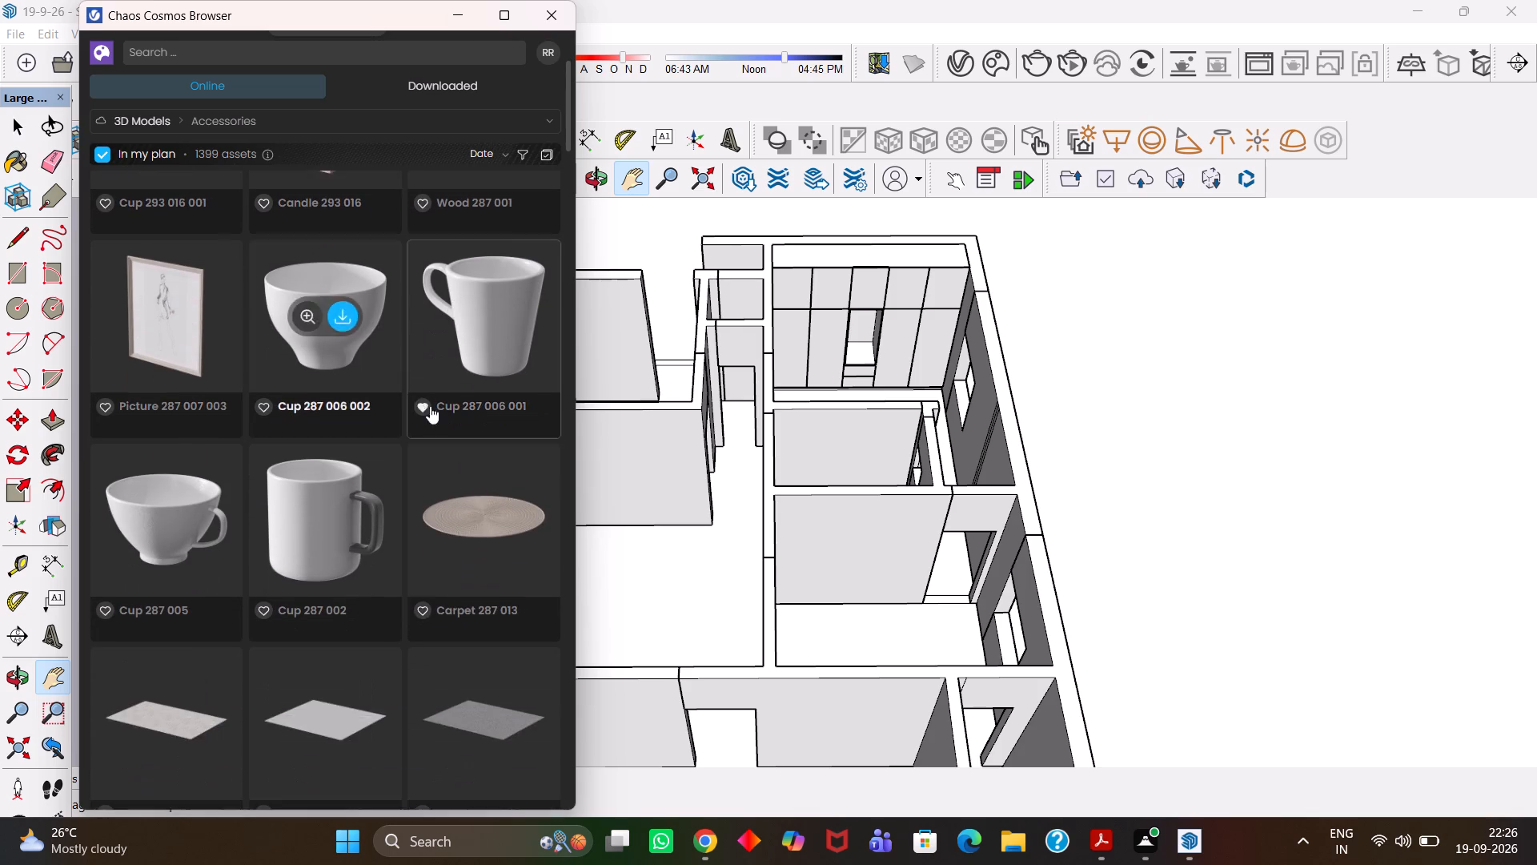
pyautogui.scroll(-1, 471, 400)
pyautogui.scroll(-1, 237, 409)
pyautogui.scroll(-2, 163, 421)
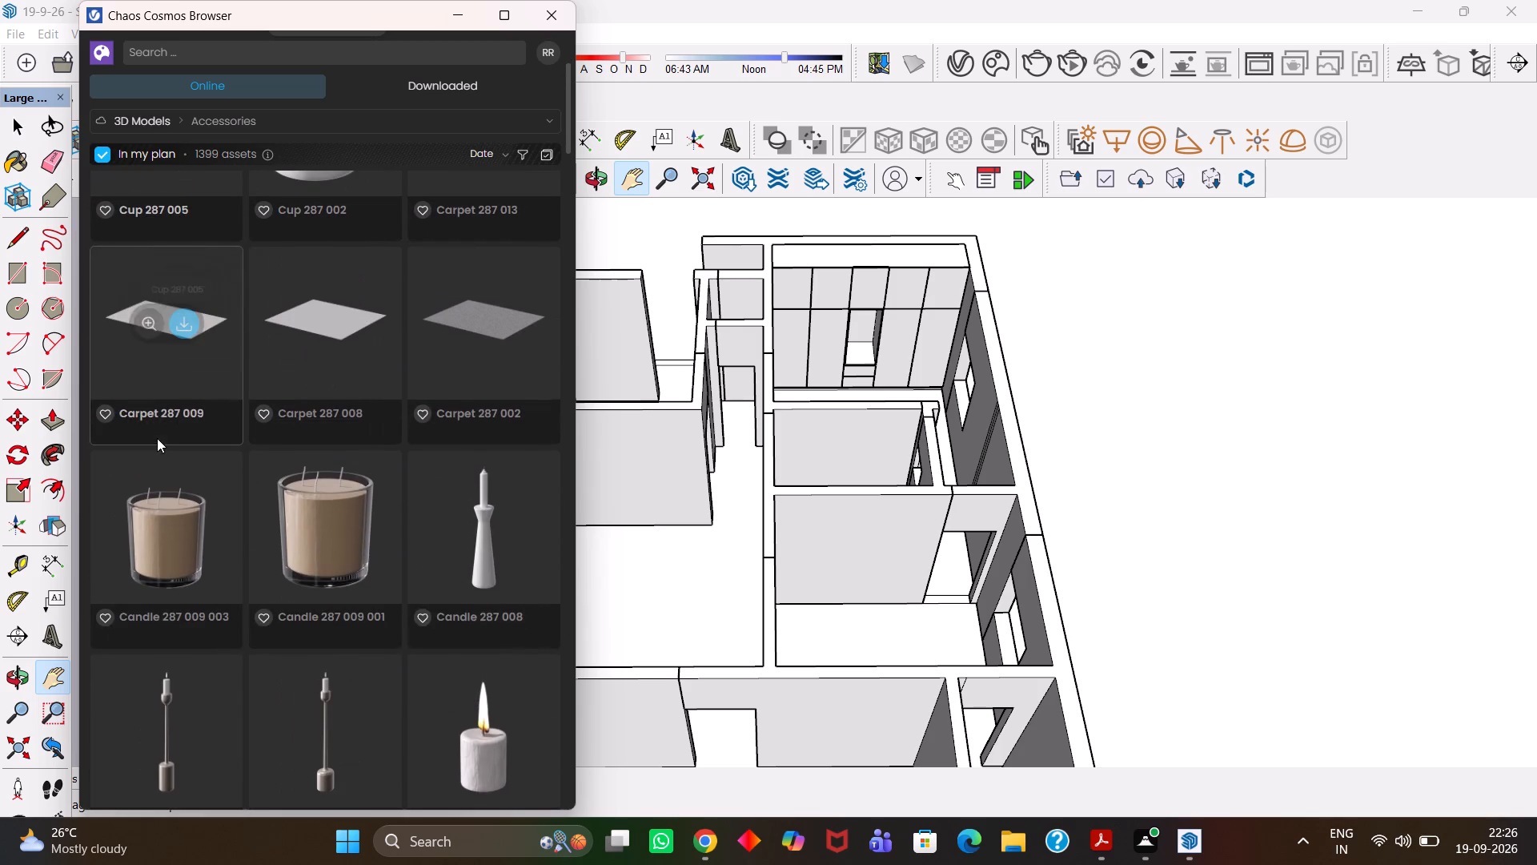
pyautogui.scroll(-1, 483, 370)
pyautogui.scroll(-1, 304, 420)
pyautogui.scroll(-2, 201, 429)
pyautogui.scroll(-1, 468, 368)
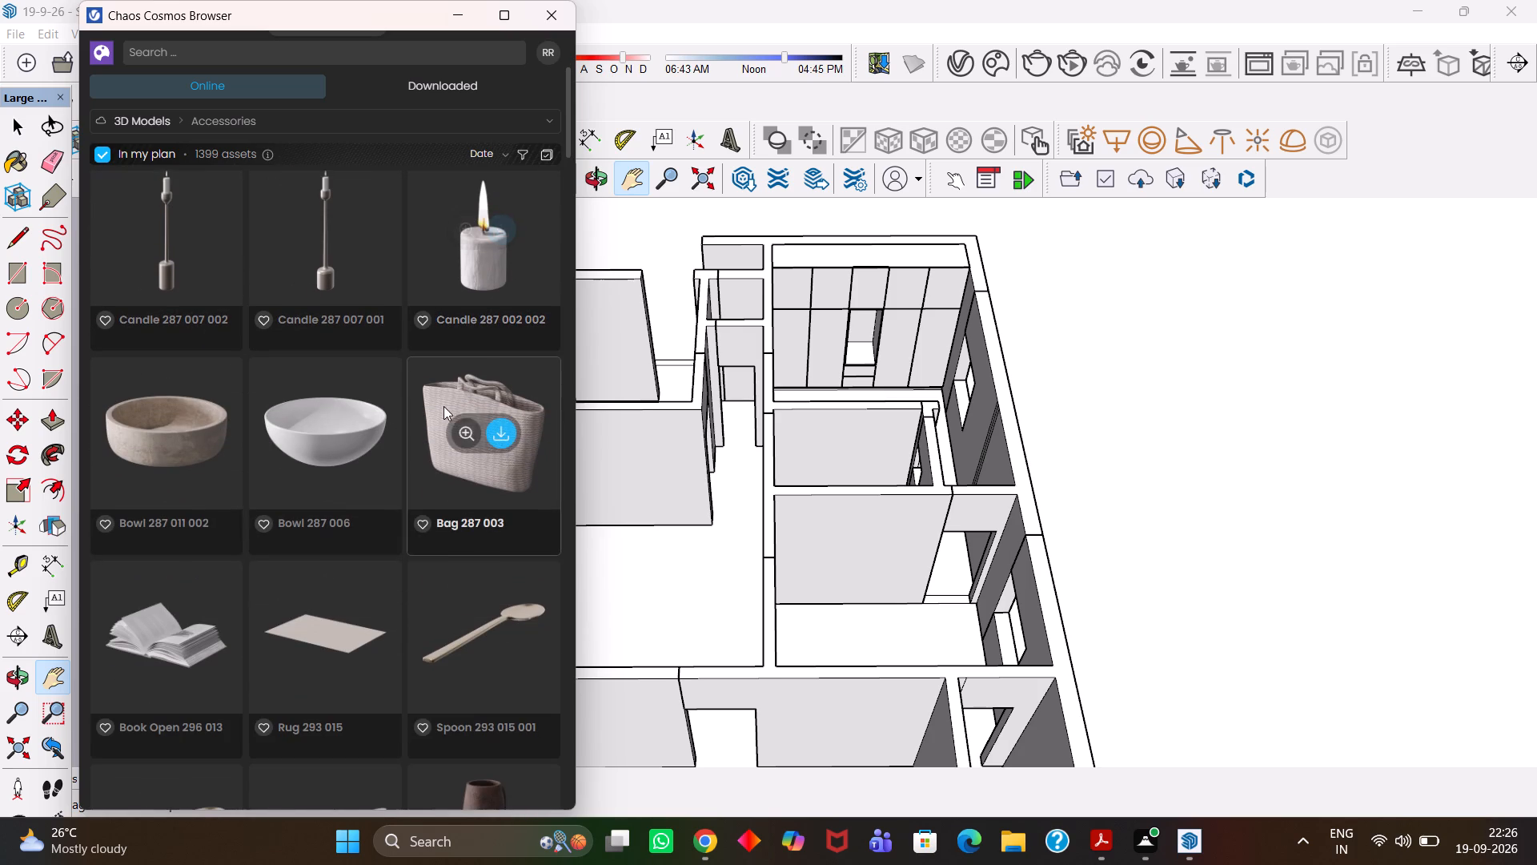
pyautogui.scroll(-1, 300, 409)
pyautogui.scroll(-1, 155, 403)
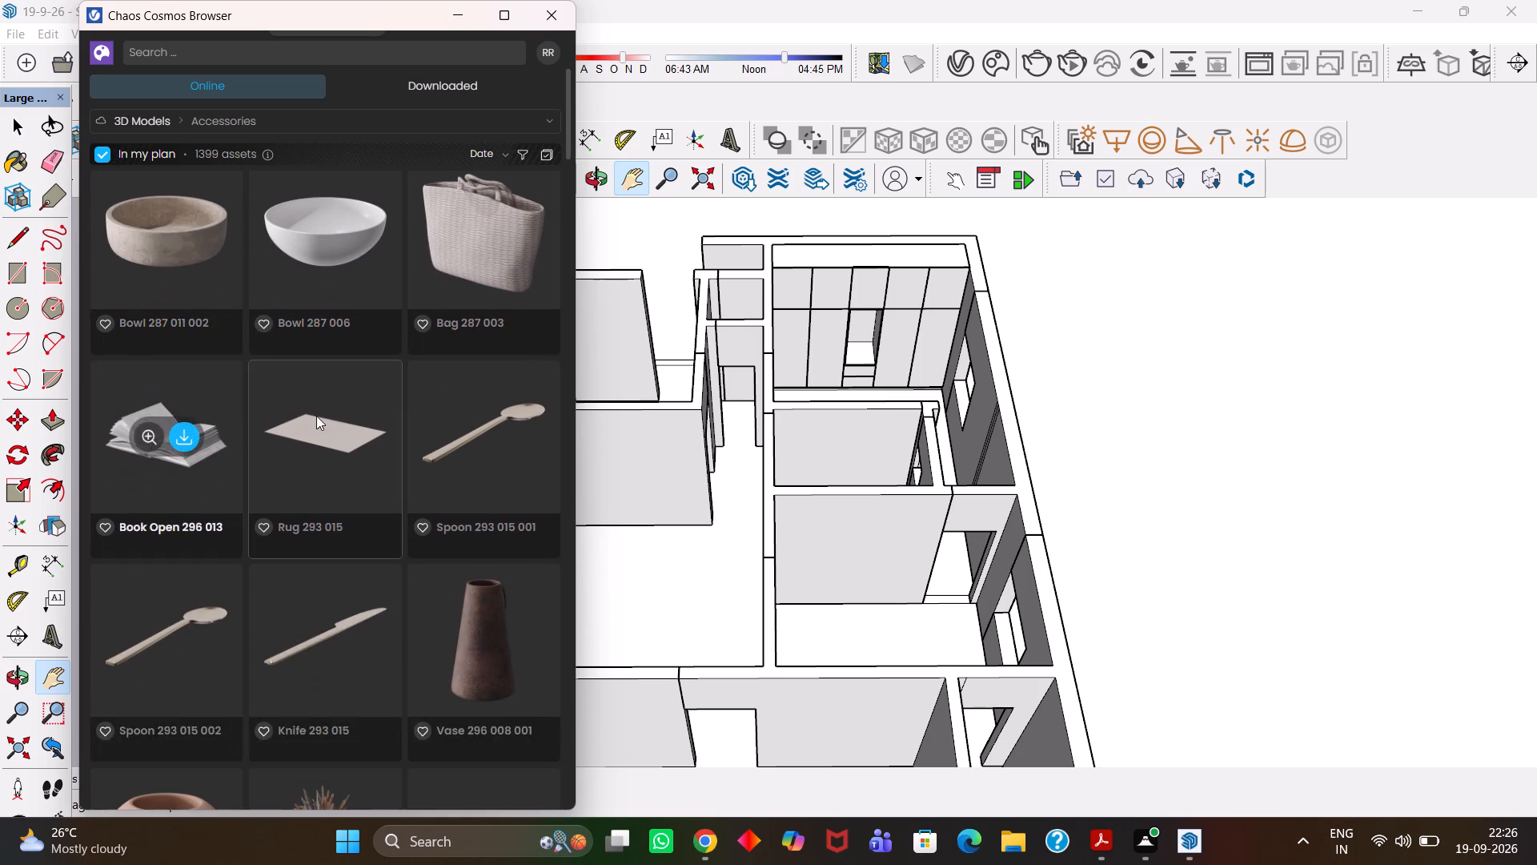
# Examine the 293 and 296 series accessories, from the cutlery, vases, rugs and decor to the bowls, jar, bottle and glasses.
pyautogui.scroll(-1, 354, 417)
pyautogui.scroll(-2, 238, 506)
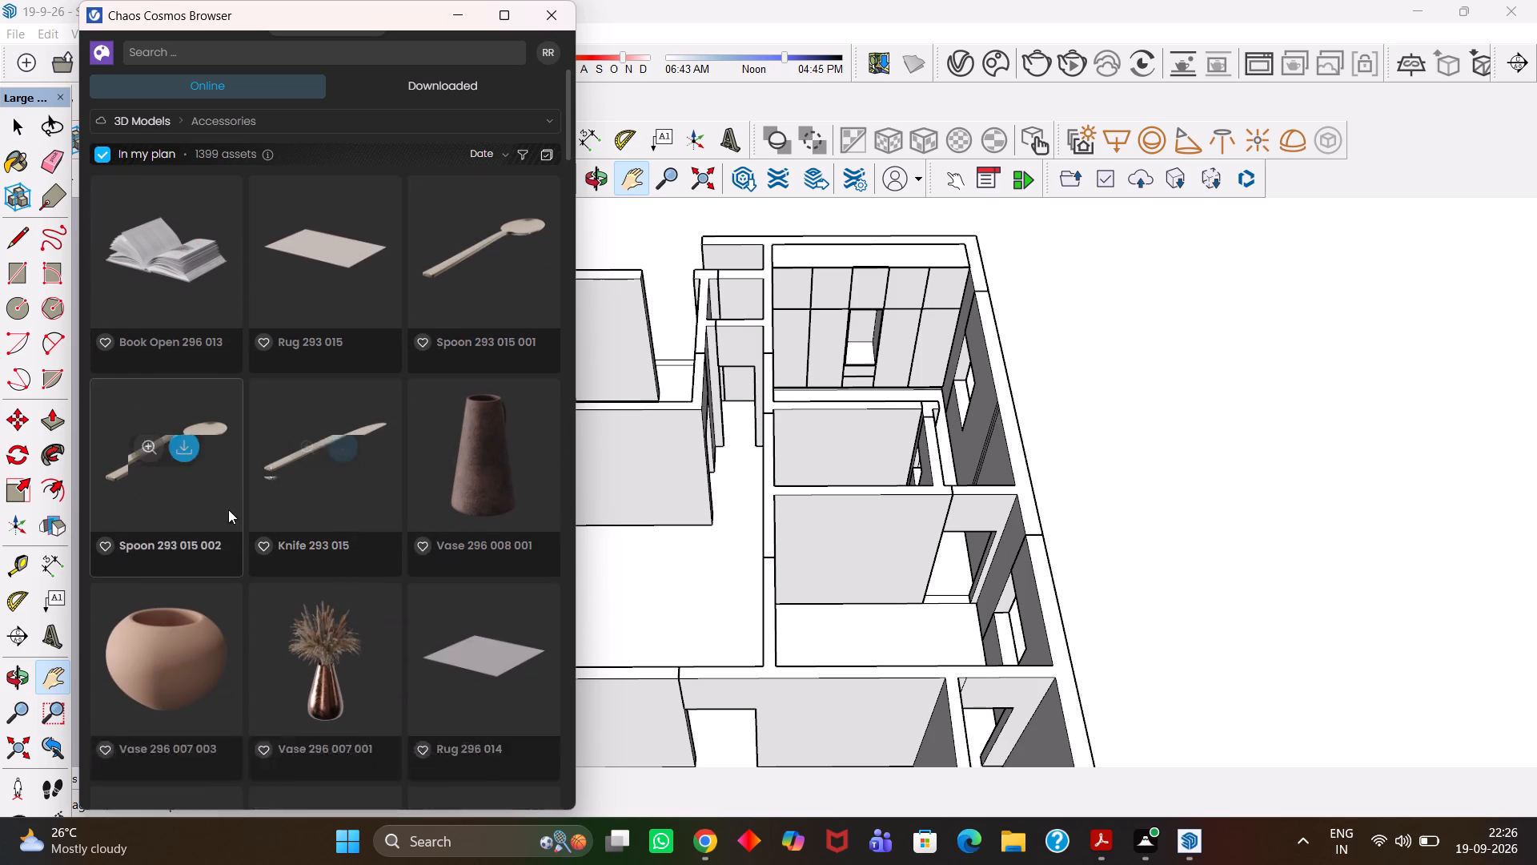
pyautogui.scroll(-3, 432, 524)
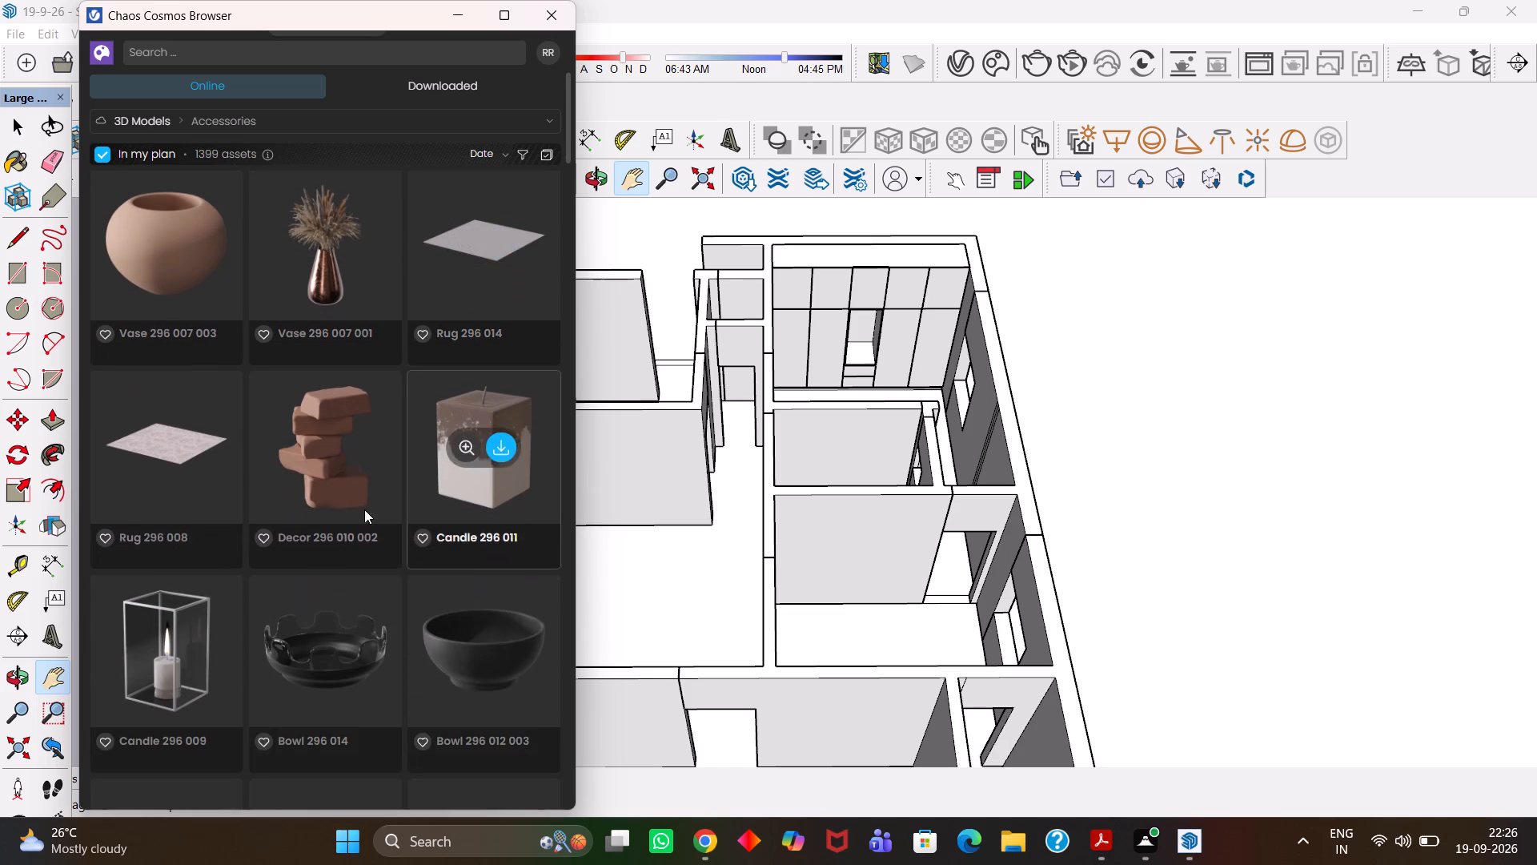
pyautogui.scroll(-2, 191, 493)
pyautogui.scroll(-1, 451, 480)
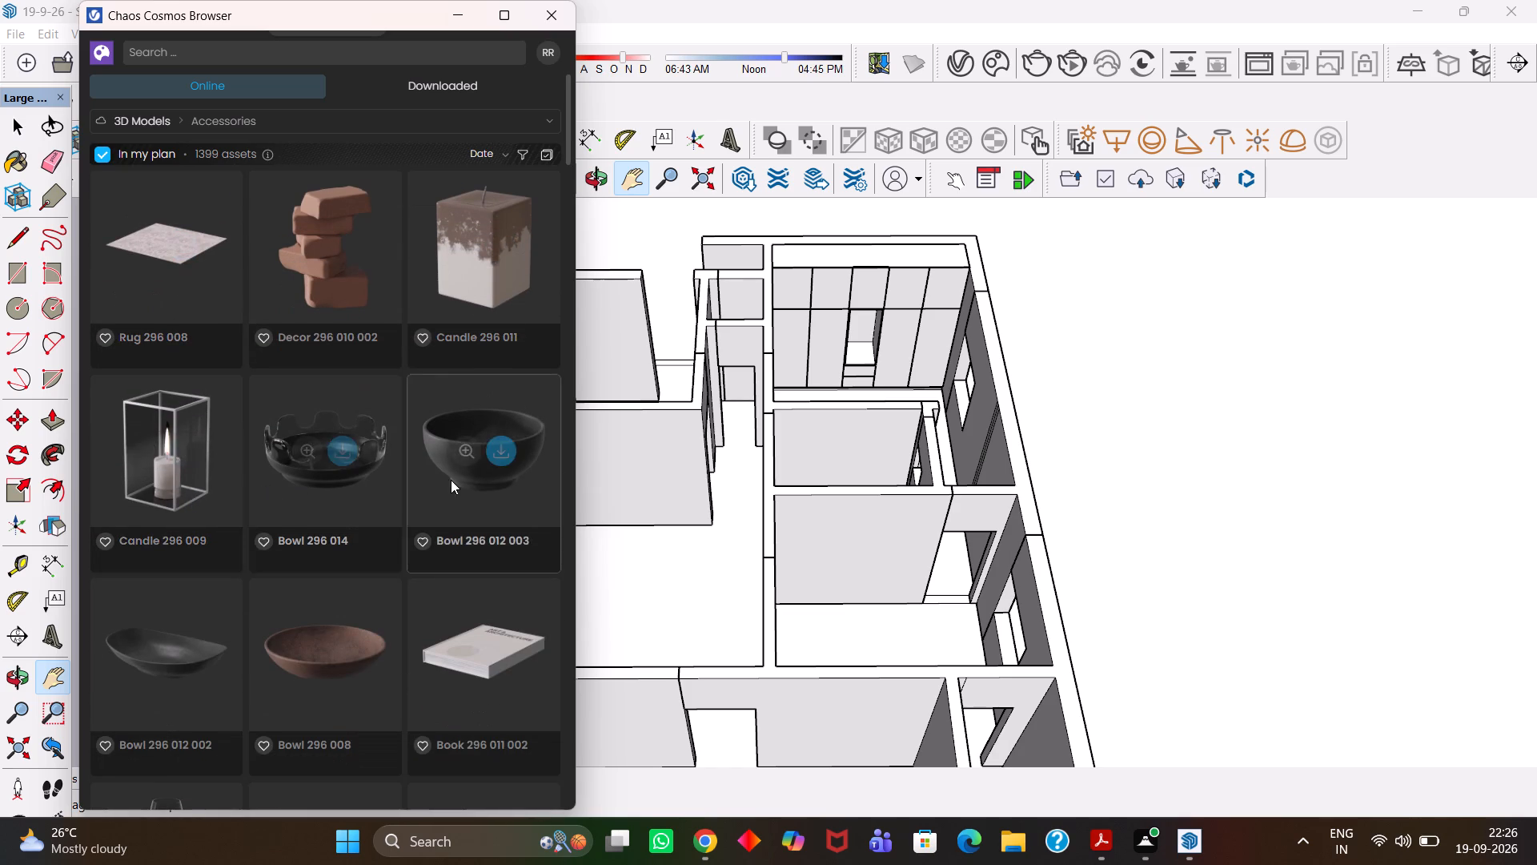
pyautogui.scroll(-1, 451, 480)
pyautogui.scroll(-1, 319, 477)
pyautogui.scroll(-2, 182, 461)
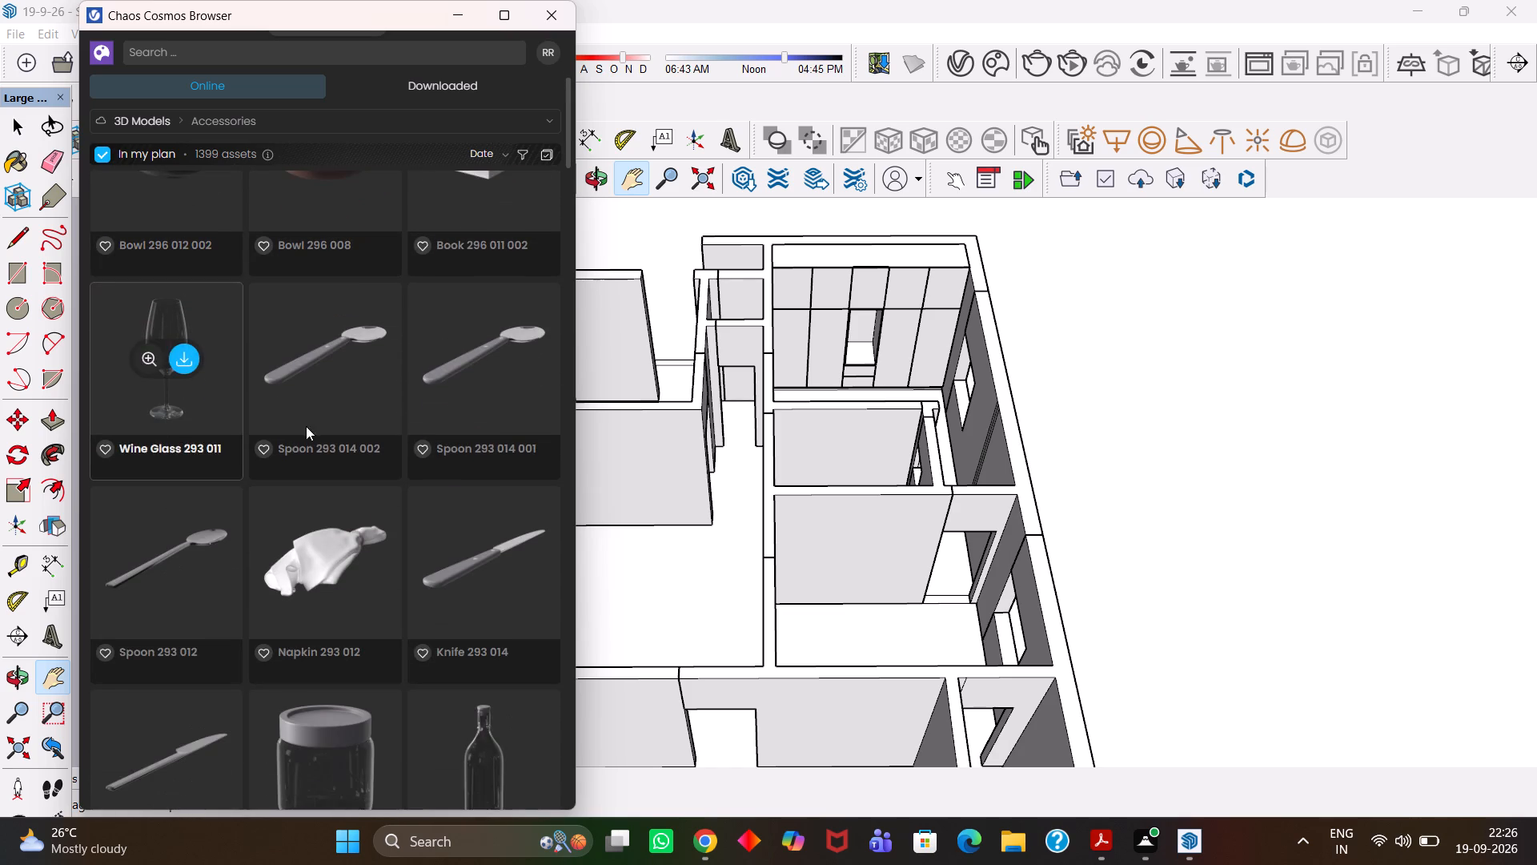
pyautogui.scroll(-1, 462, 388)
pyautogui.scroll(-2, 212, 445)
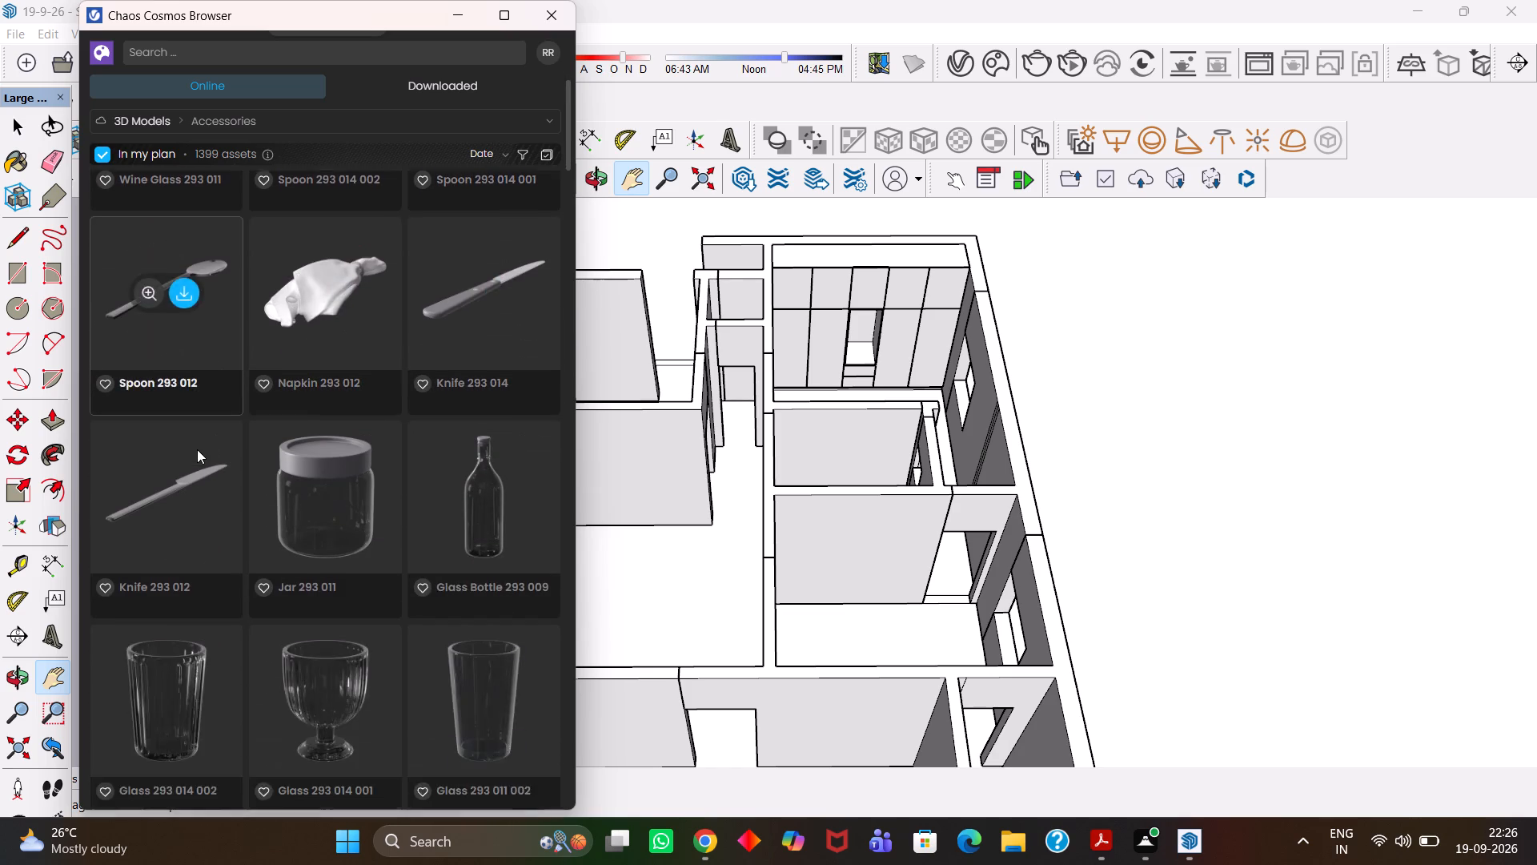
pyautogui.scroll(-1, 197, 449)
pyautogui.scroll(-1, 419, 397)
pyautogui.scroll(-1, 358, 424)
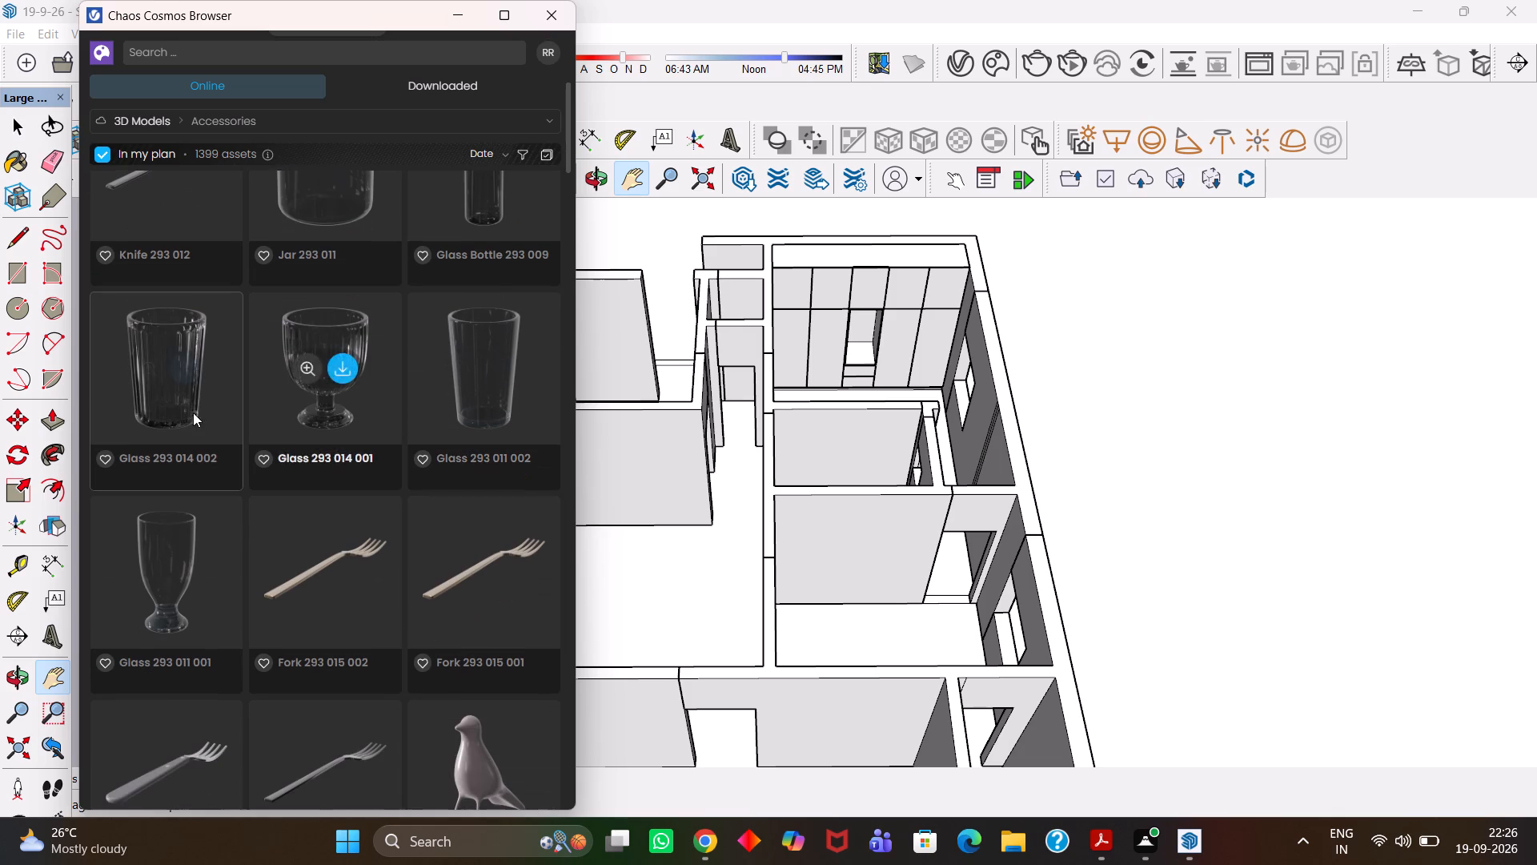
# Examine the accessories from the 293 series forks, candles, bowls and basket to the 296 series vases, tray, rugs and picture.
pyautogui.scroll(-2, 420, 505)
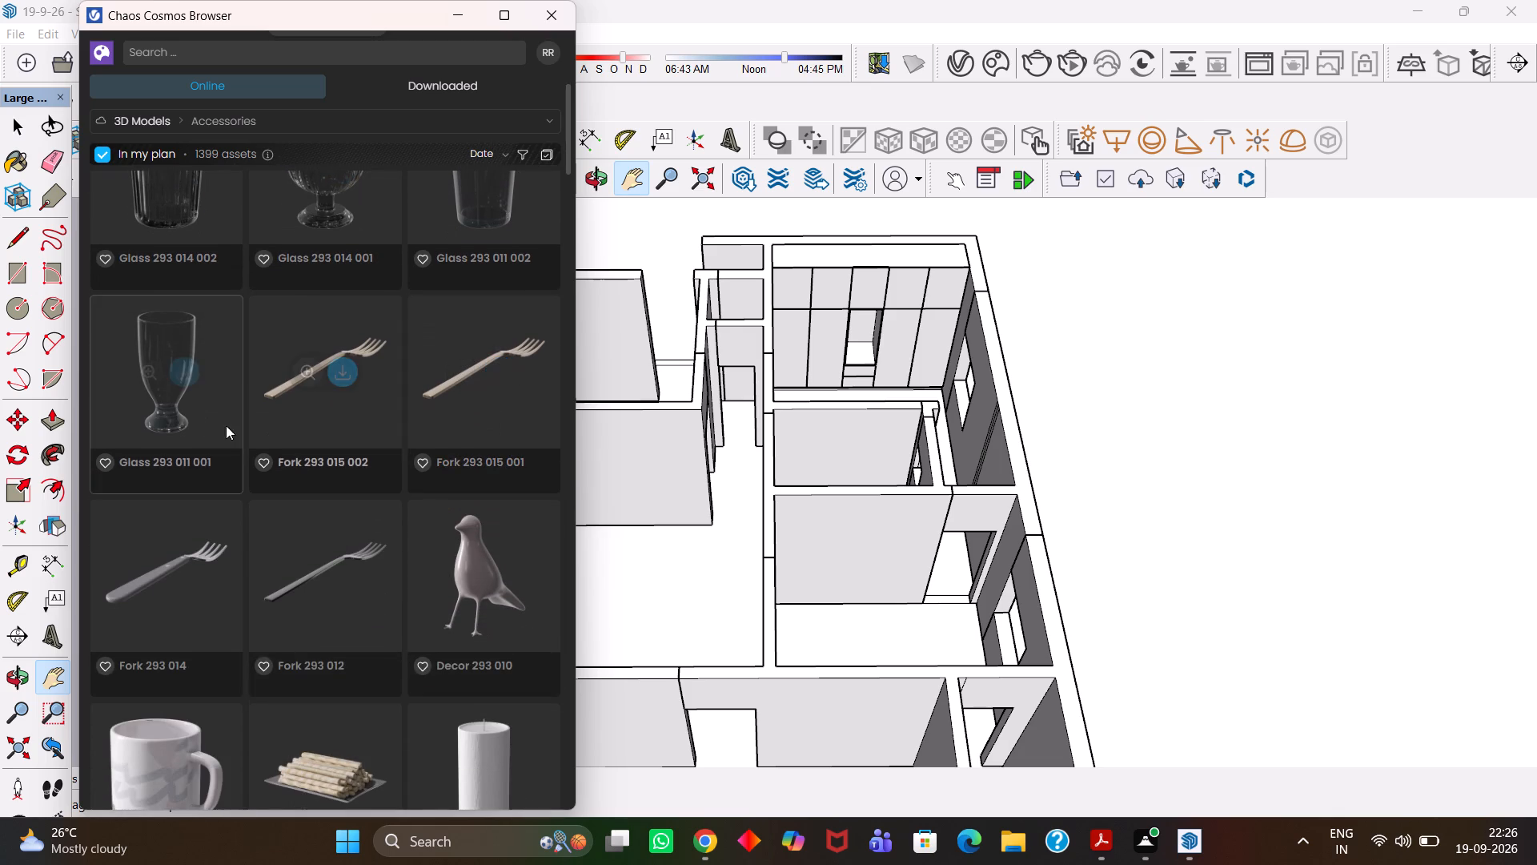
pyautogui.scroll(-1, 223, 482)
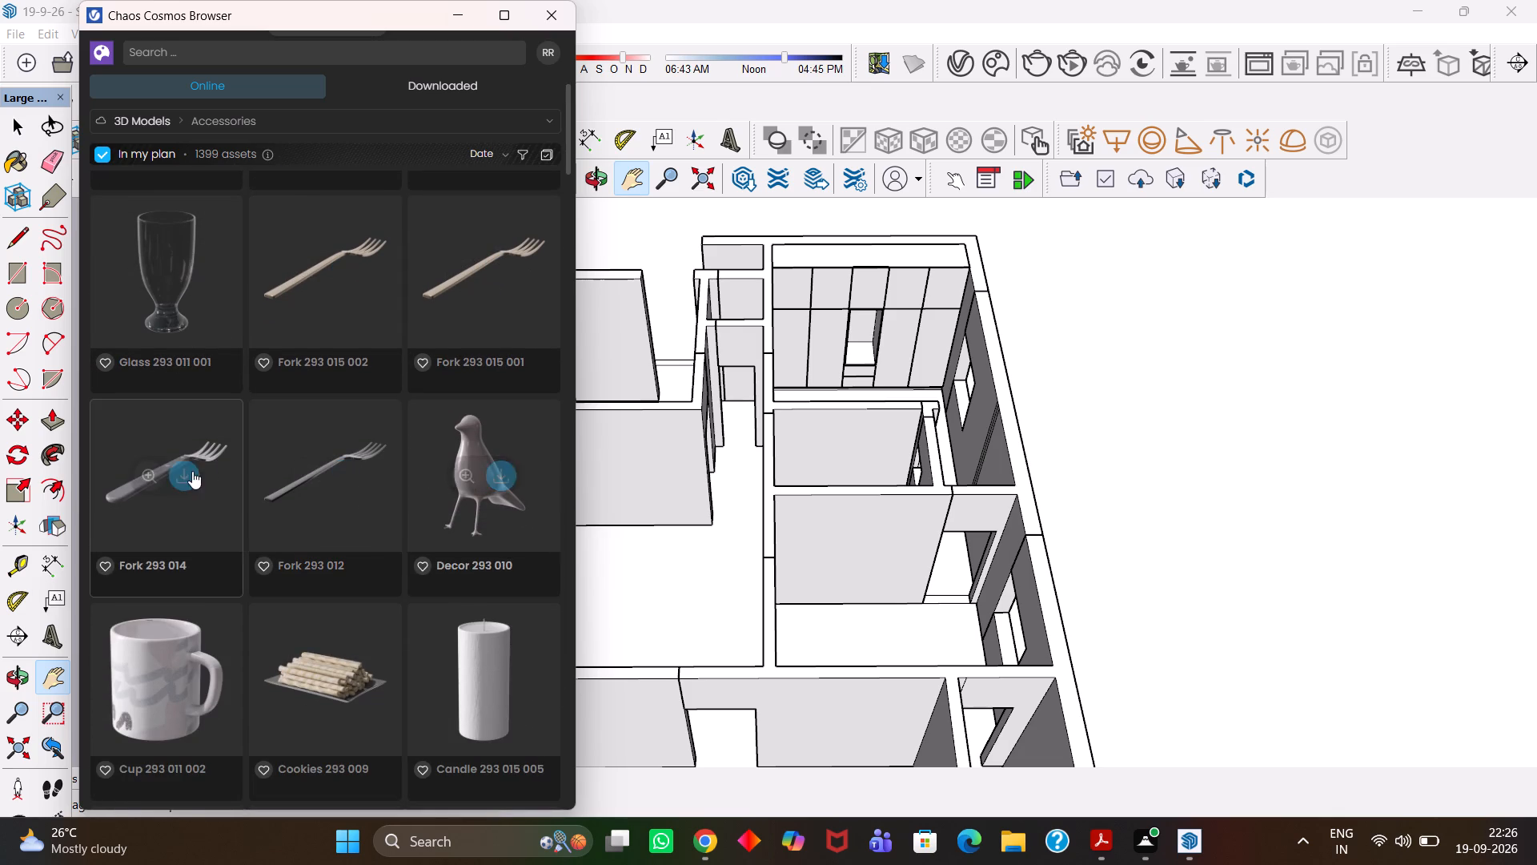
pyautogui.scroll(-3, 185, 475)
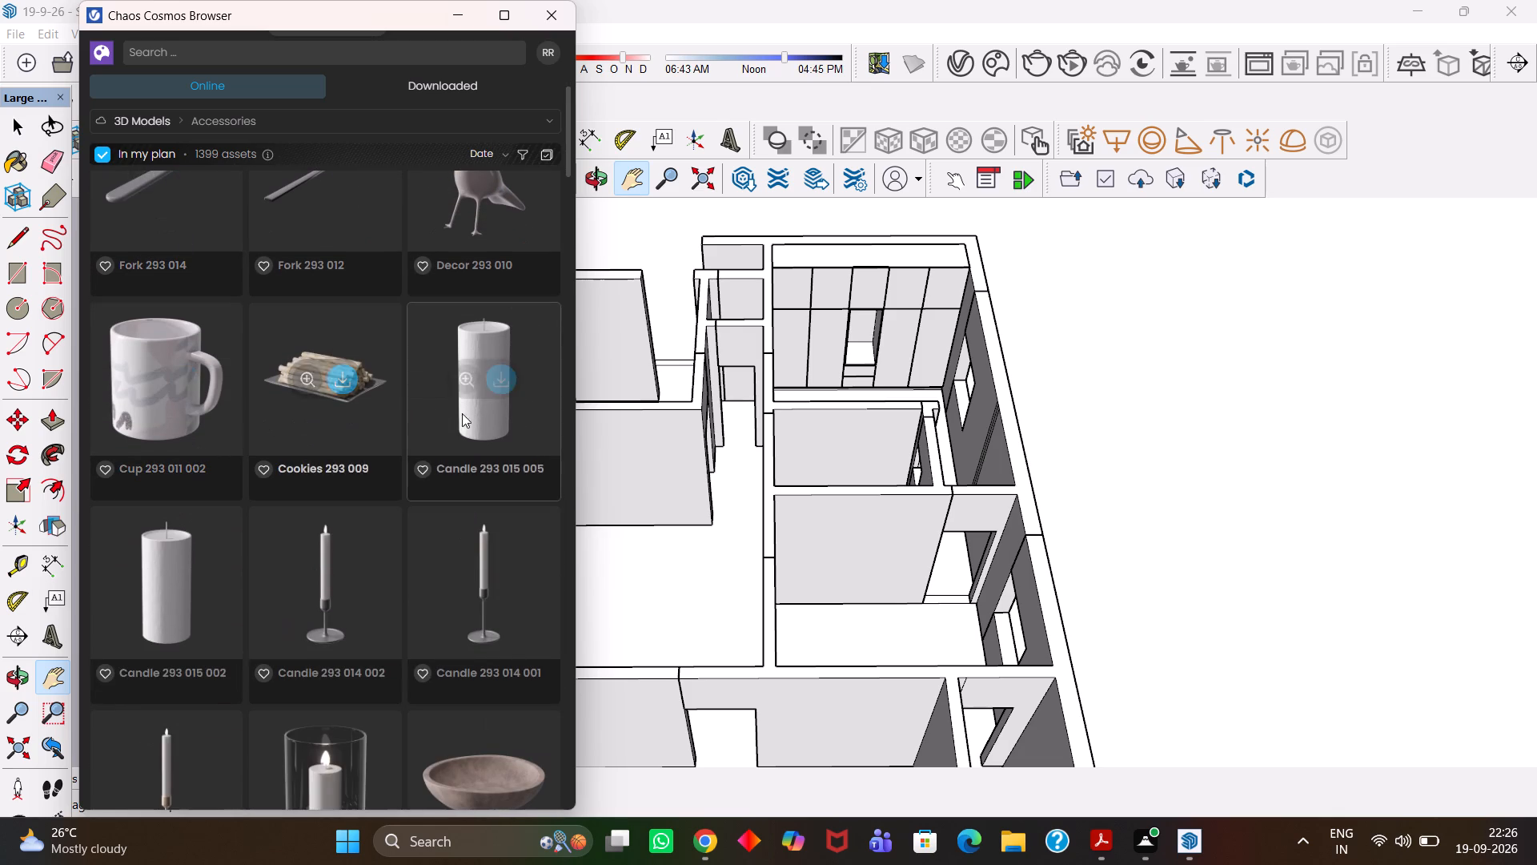
pyautogui.scroll(-1, 486, 462)
pyautogui.scroll(-1, 184, 486)
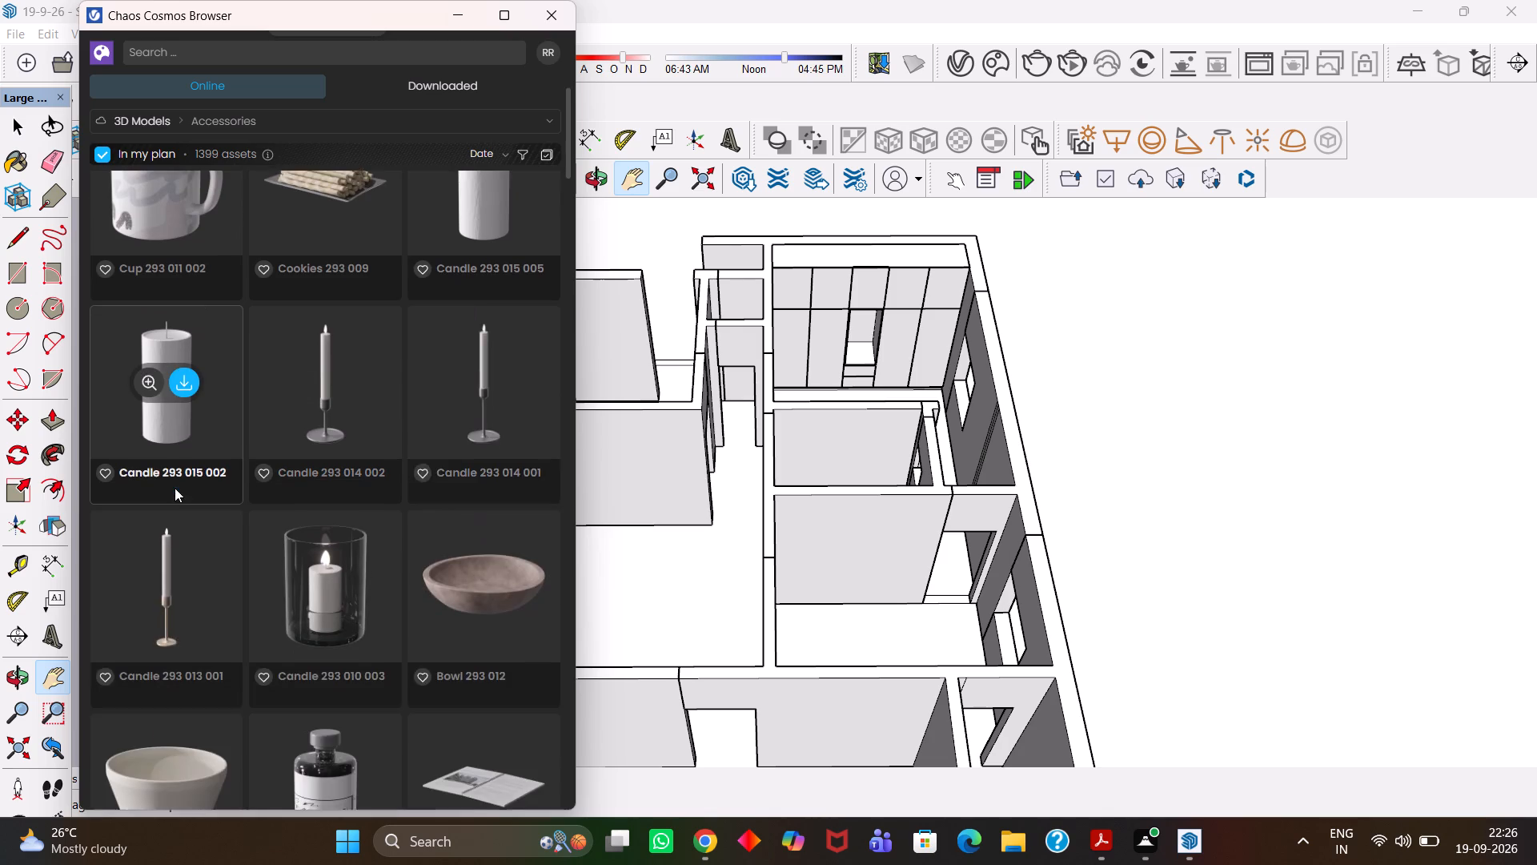
pyautogui.scroll(-2, 173, 489)
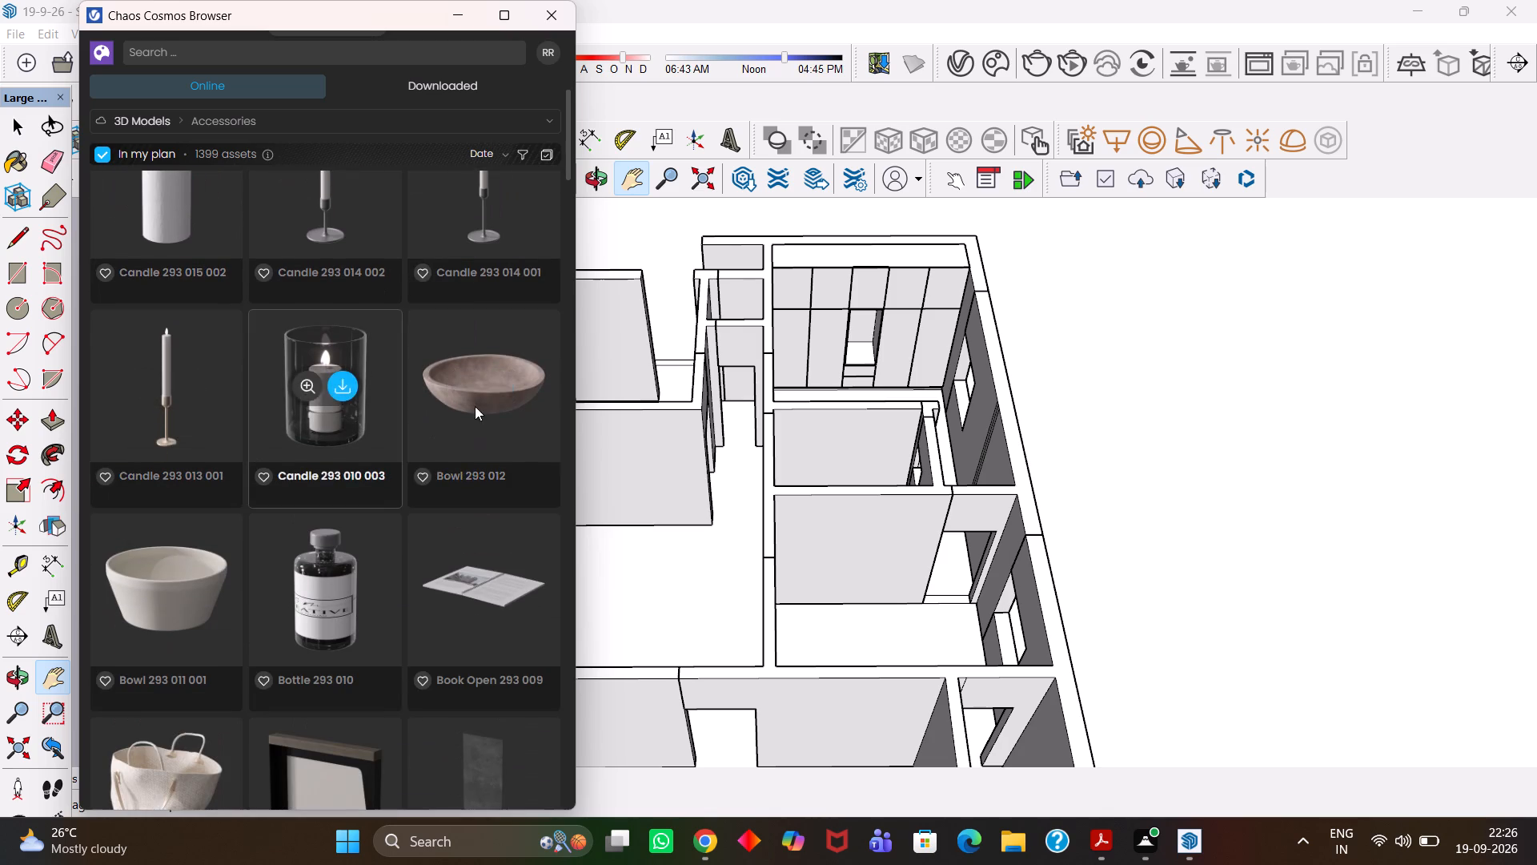
pyautogui.scroll(-2, 464, 423)
pyautogui.scroll(-2, 183, 408)
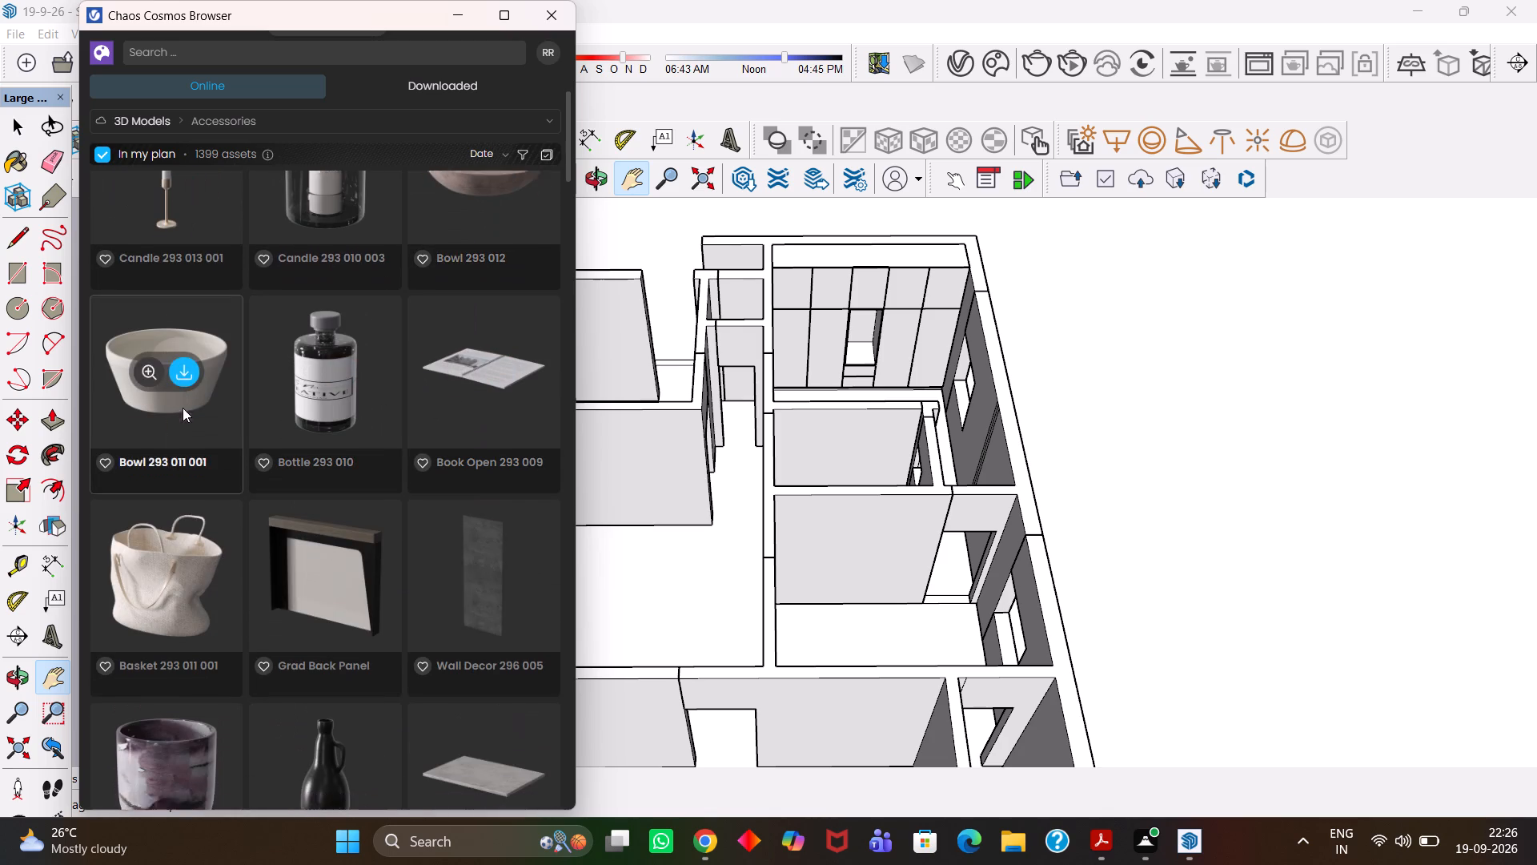
pyautogui.scroll(-2, 493, 402)
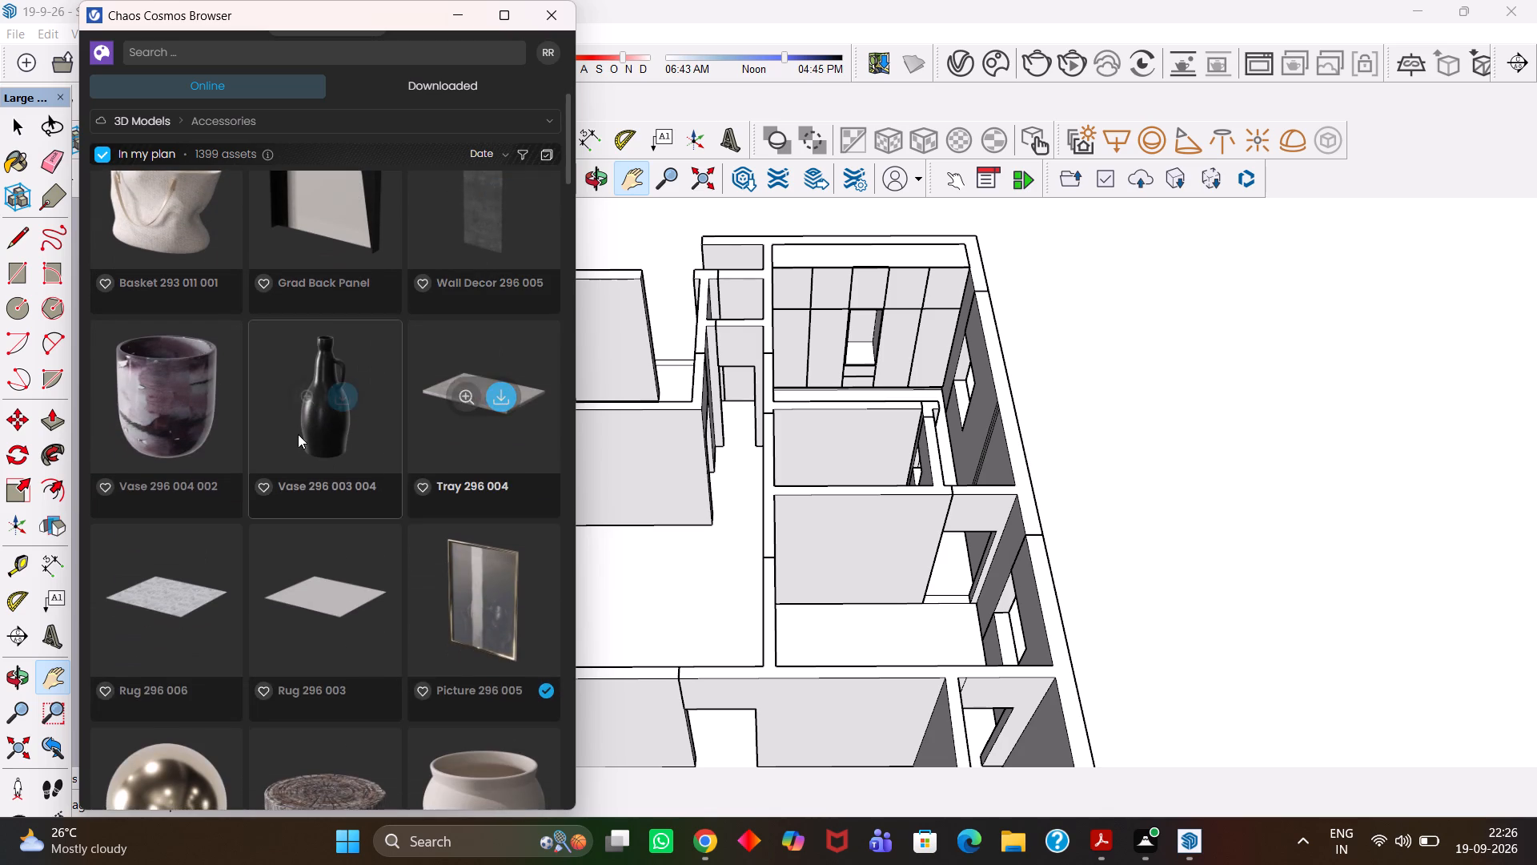
pyautogui.scroll(-2, 189, 419)
pyautogui.scroll(-1, 513, 423)
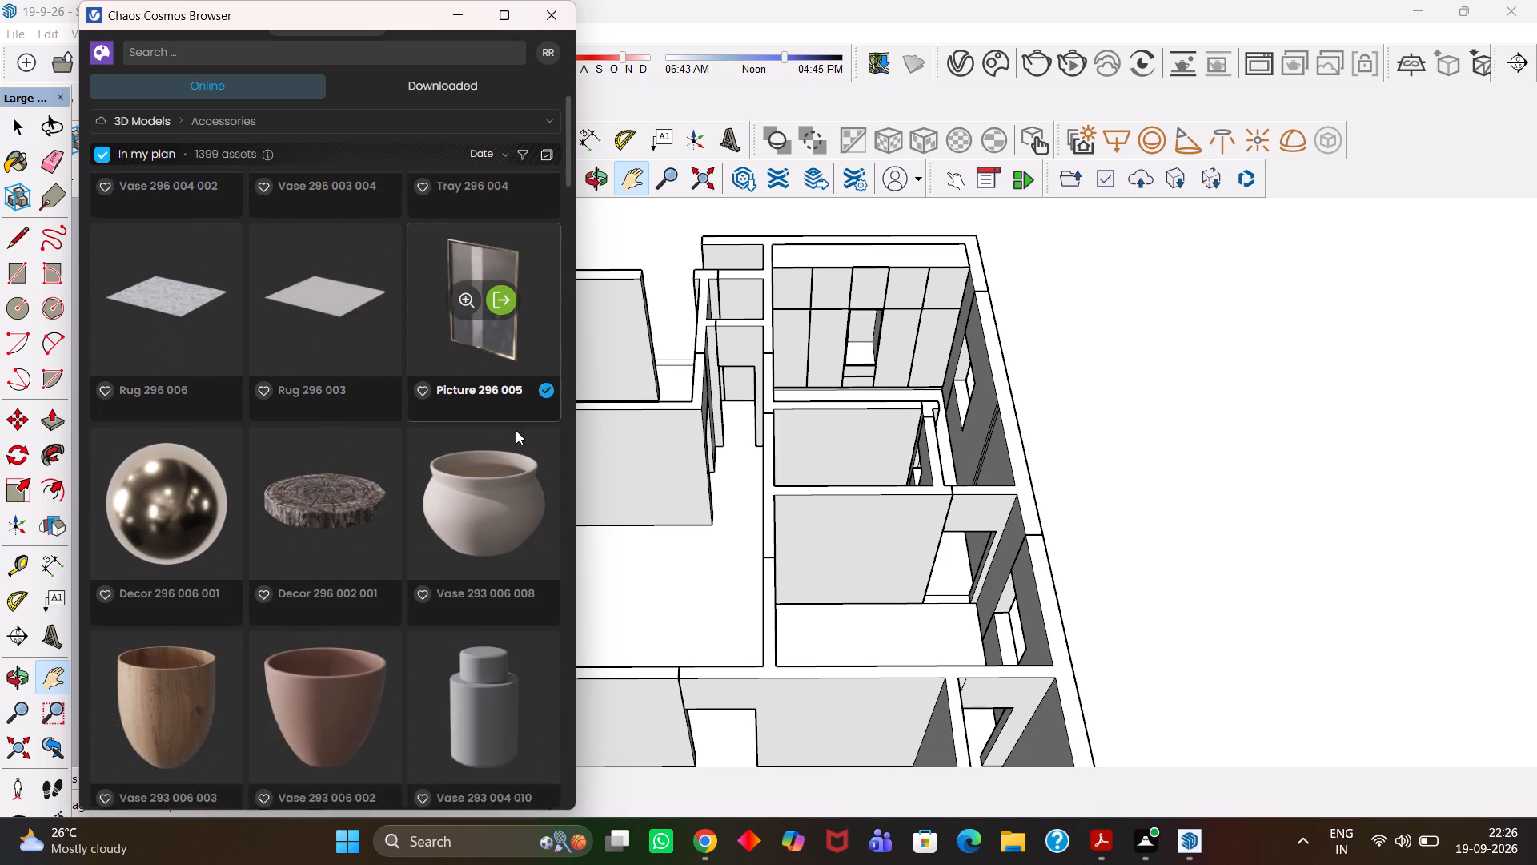
pyautogui.scroll(-1, 516, 426)
# Import Picture 296 005 and place it on the open ground outside the house.
pyautogui.scroll(2, 518, 440)
pyautogui.doubleClick(502, 408)
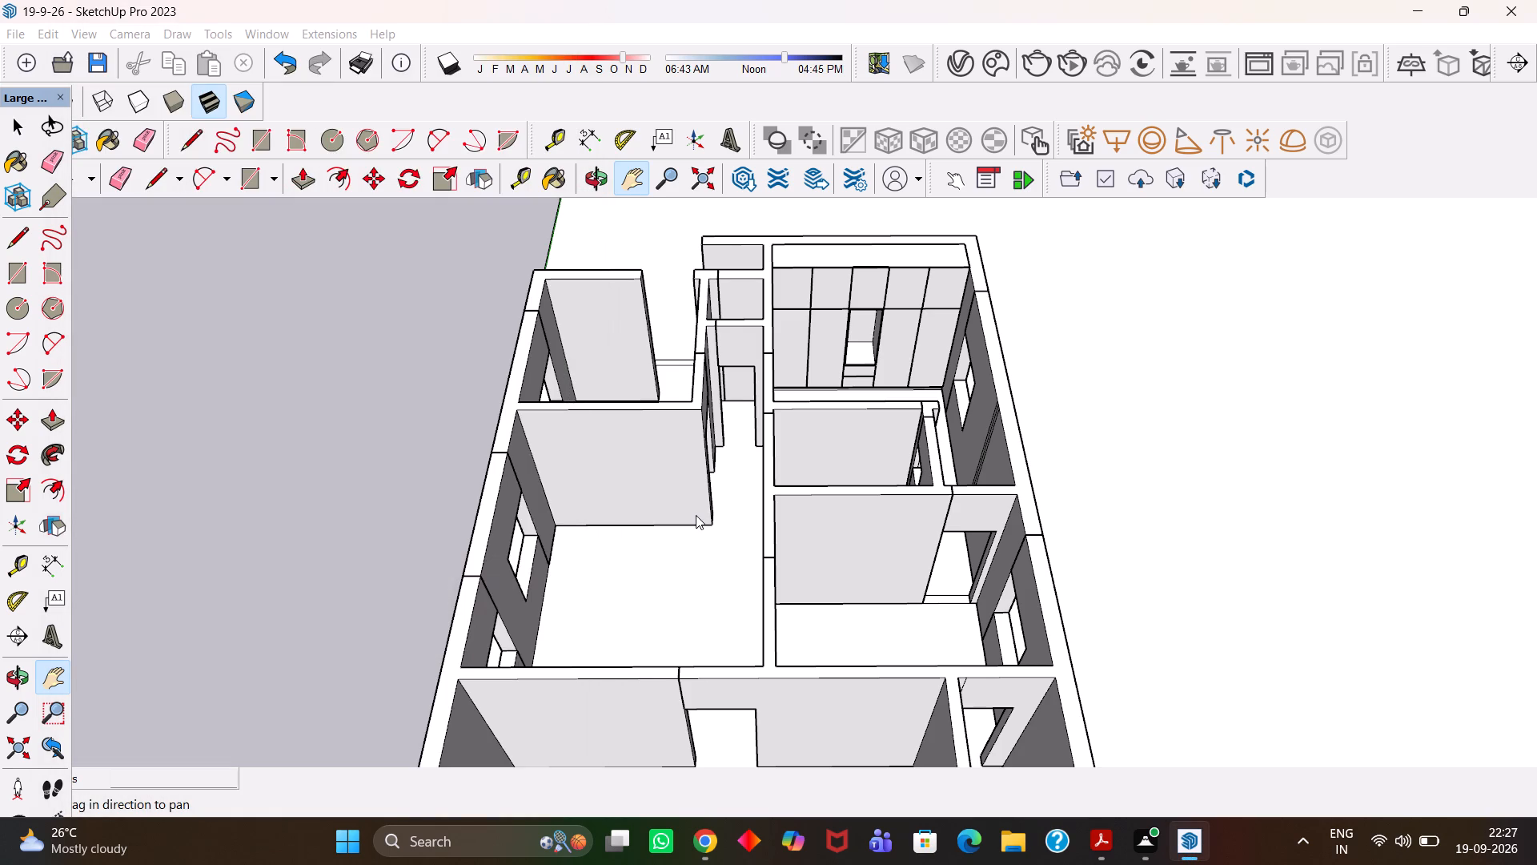
pyautogui.scroll(9, 744, 485)
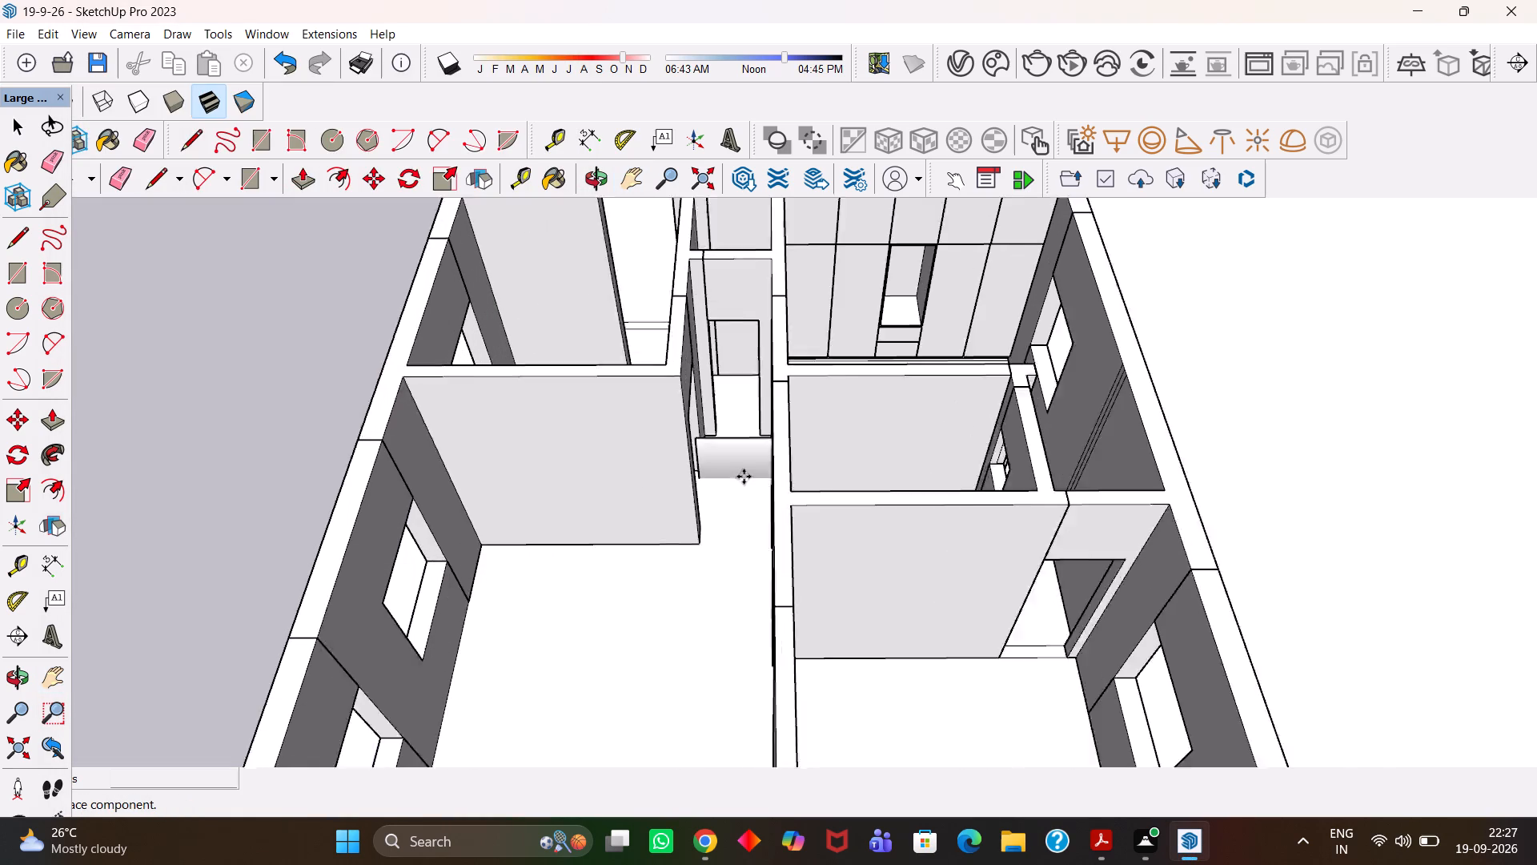
pyautogui.scroll(1, 744, 477)
pyautogui.scroll(-8, 569, 381)
pyautogui.scroll(2, 339, 338)
pyautogui.click(358, 358)
pyautogui.scroll(2, 359, 364)
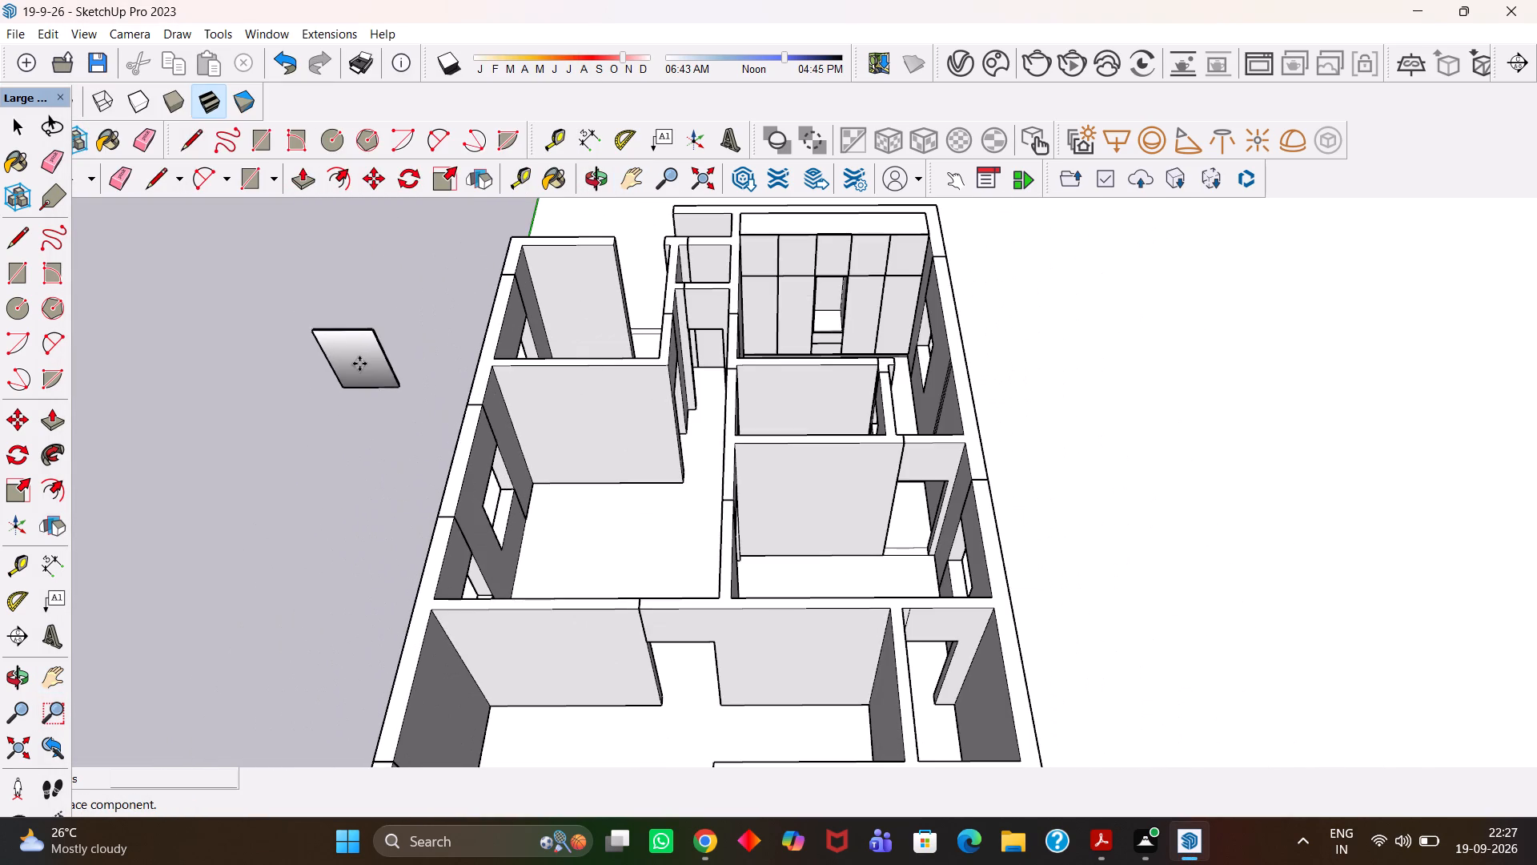
pyautogui.scroll(2, 359, 364)
pyautogui.press('Escape')
pyautogui.press('Escape')
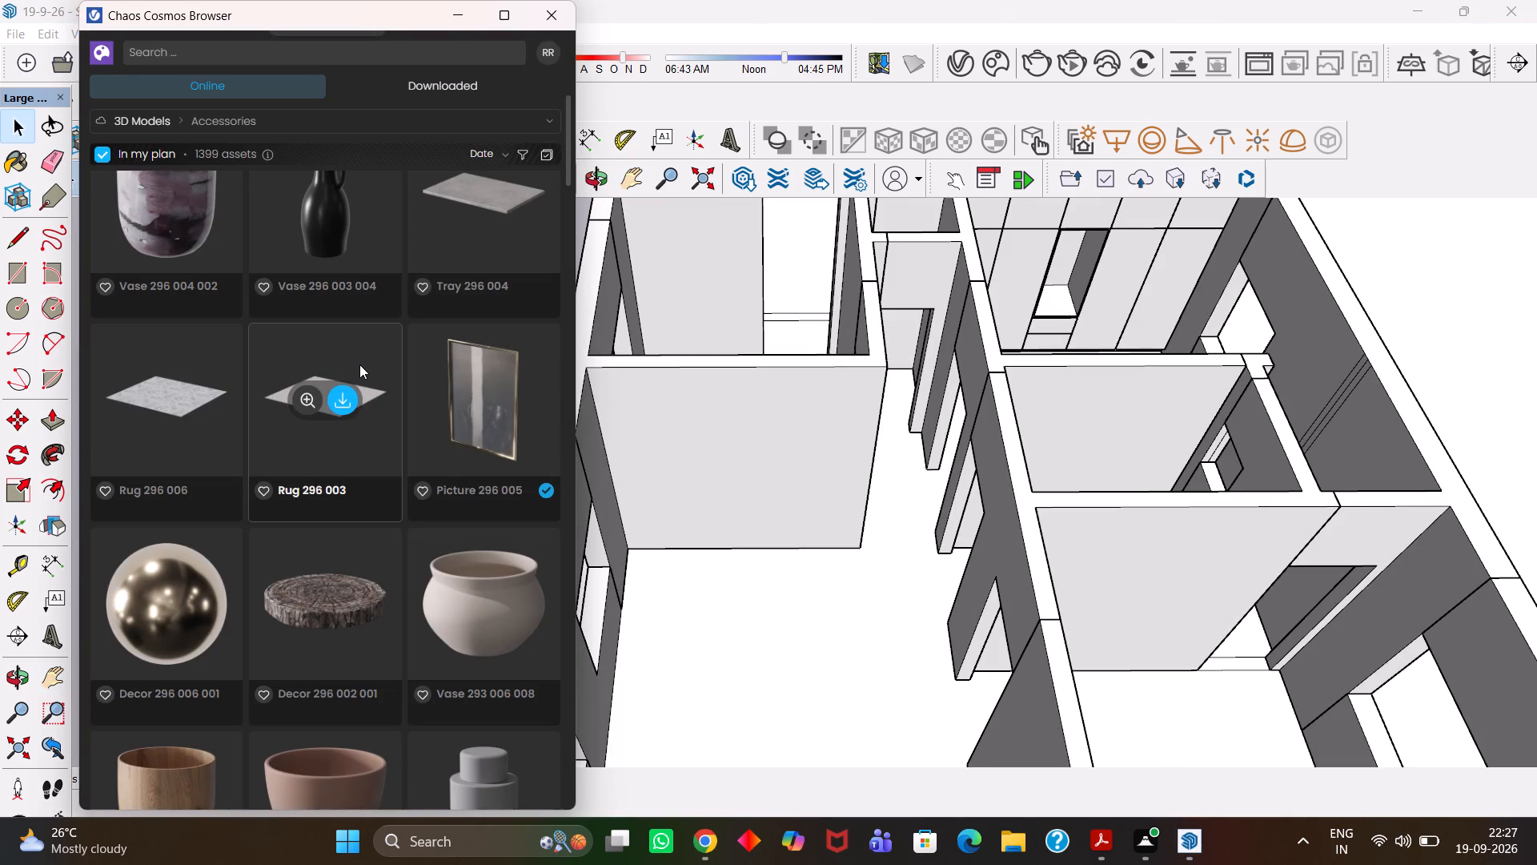
# Examine the accessories following Picture 296 005, from the decor and 293 series vases to the plates, napkins and cutlery.
pyautogui.scroll(-3, 484, 439)
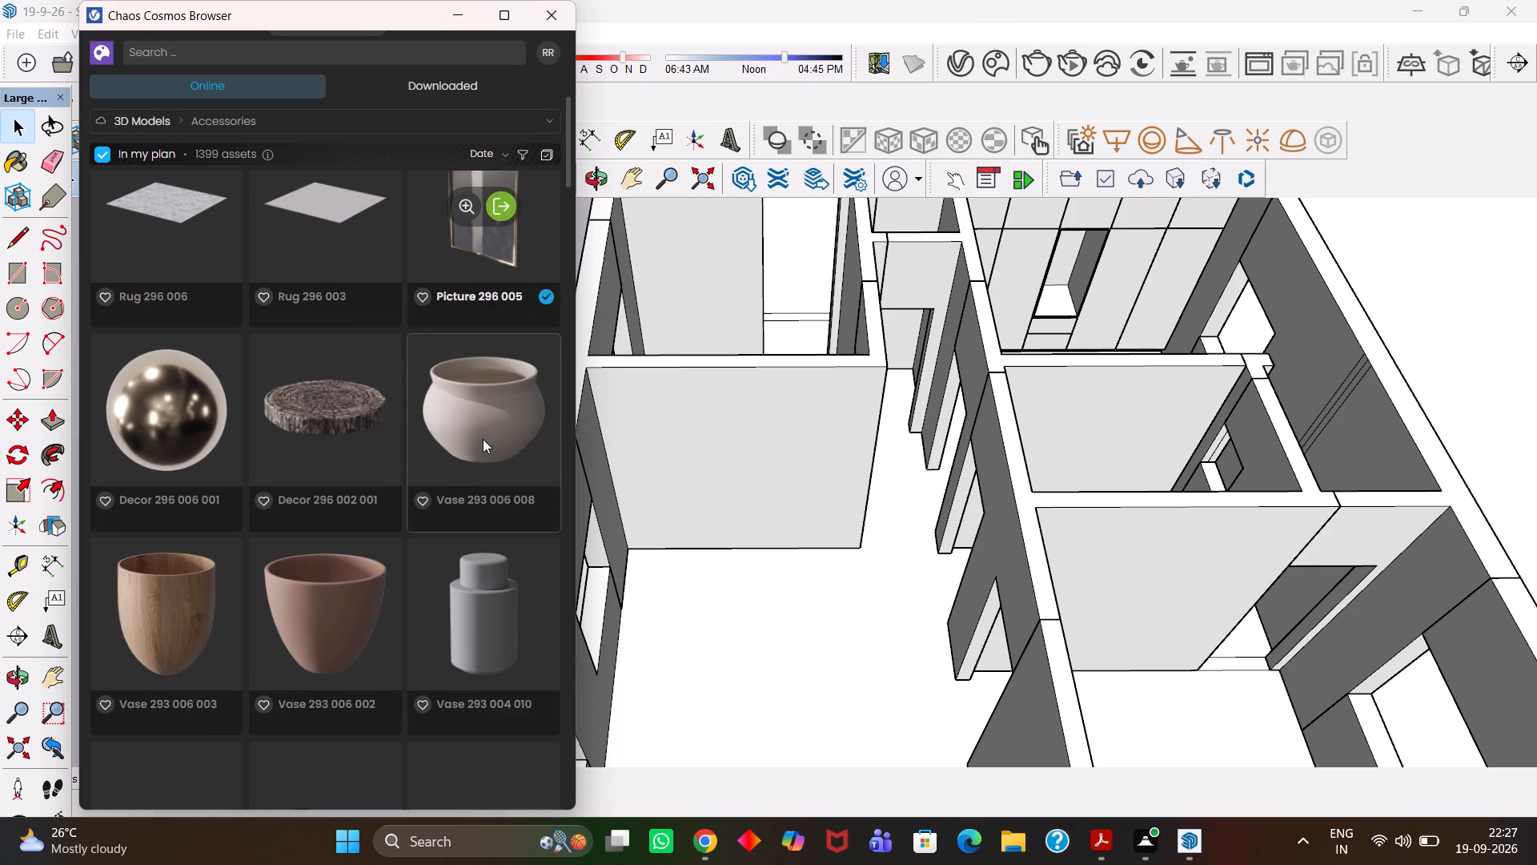
pyautogui.scroll(-2, 423, 439)
pyautogui.scroll(4, 363, 332)
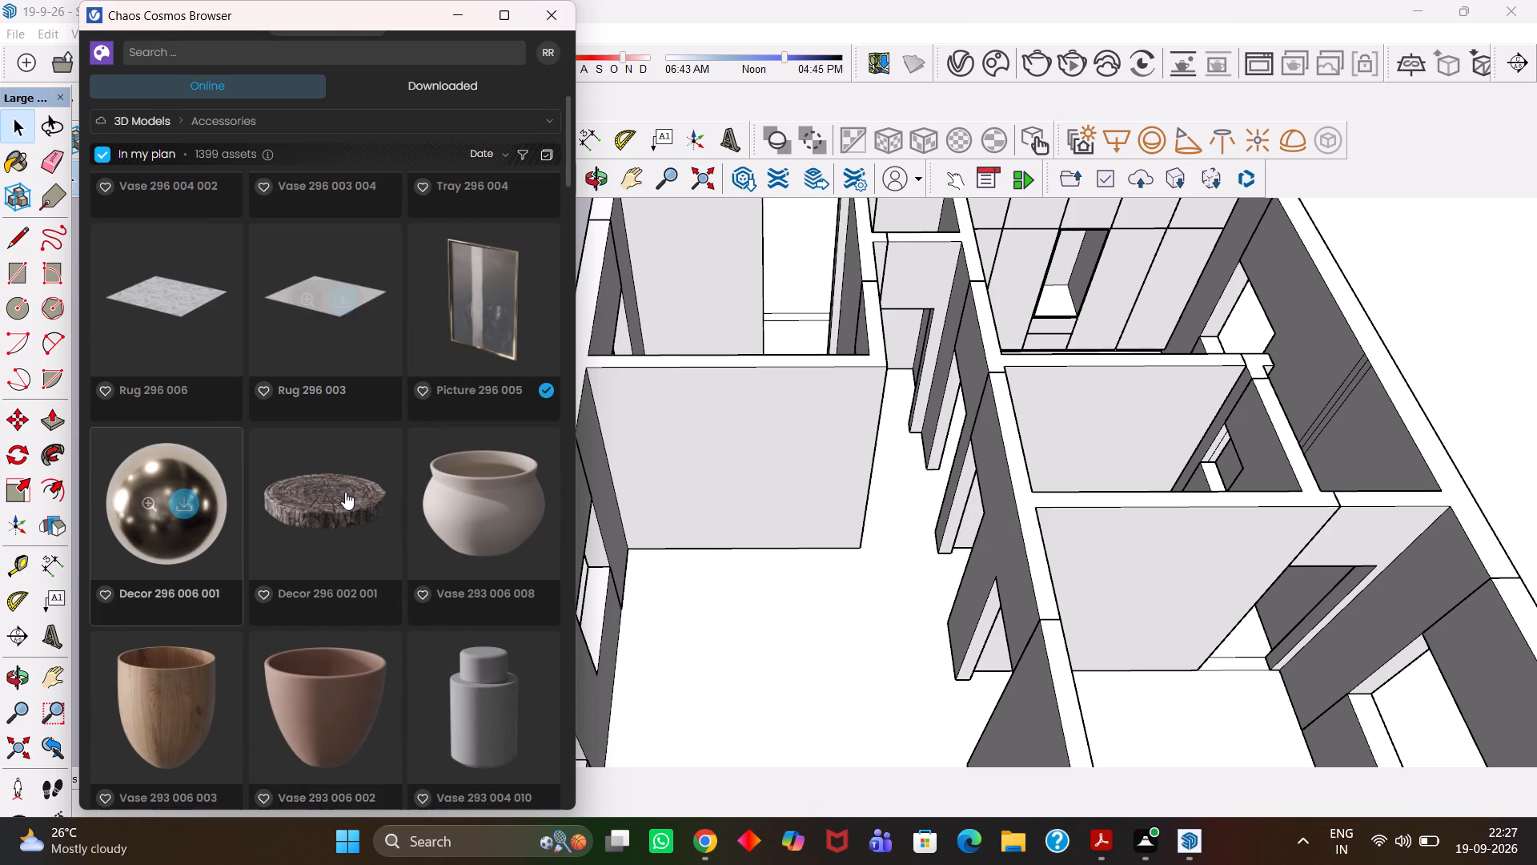
pyautogui.scroll(-3, 368, 496)
pyautogui.scroll(-5, 443, 451)
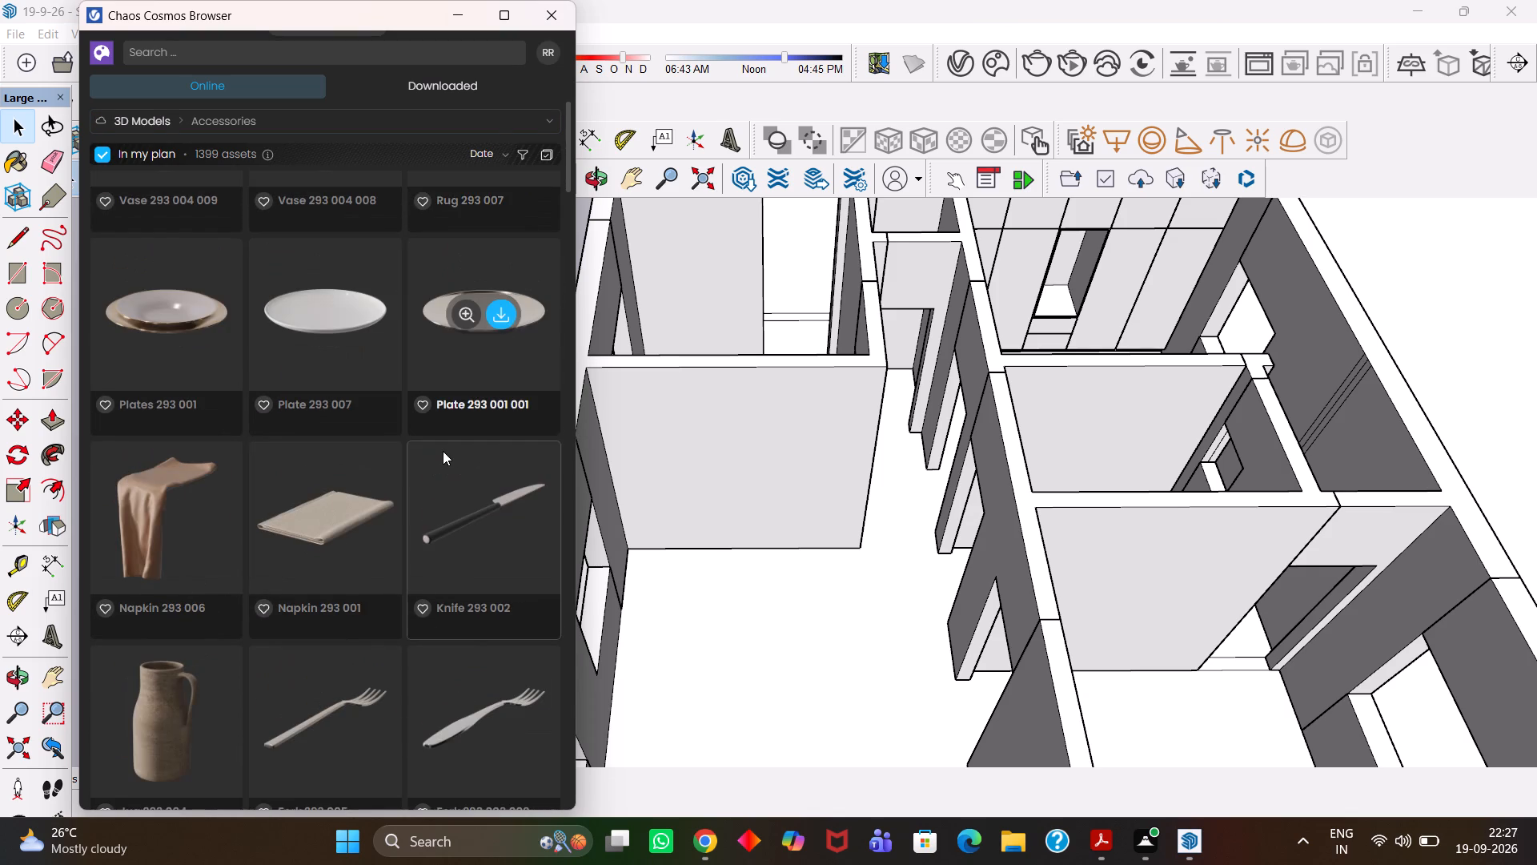
# Review the accessories again from the 293 series plates back to the 274 series vases, tray, candle and box.
pyautogui.scroll(17, 443, 451)
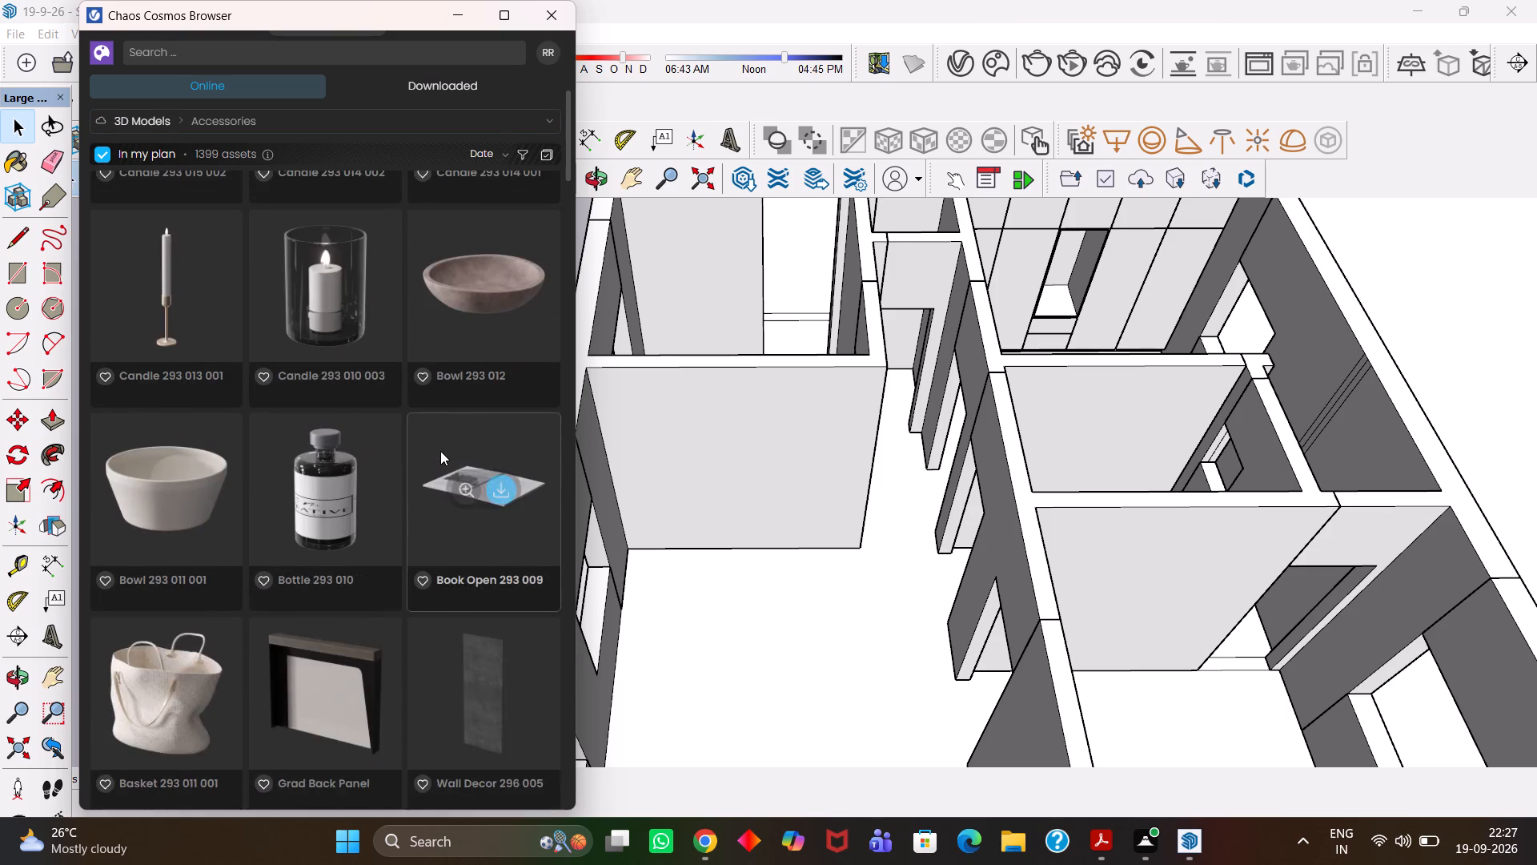
pyautogui.scroll(19, 440, 451)
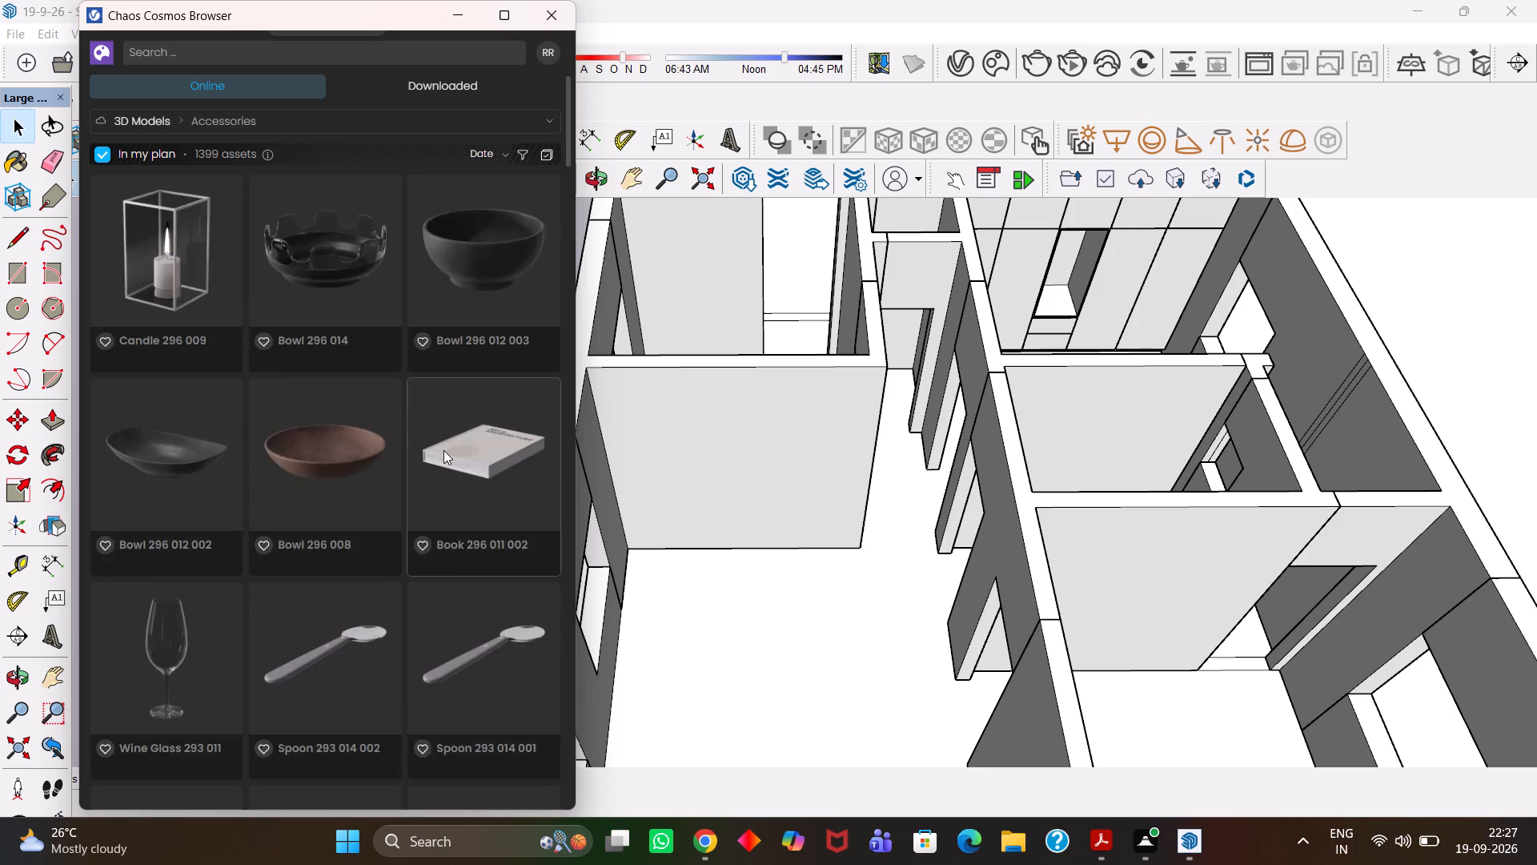
pyautogui.scroll(10, 443, 450)
pyautogui.scroll(14, 443, 449)
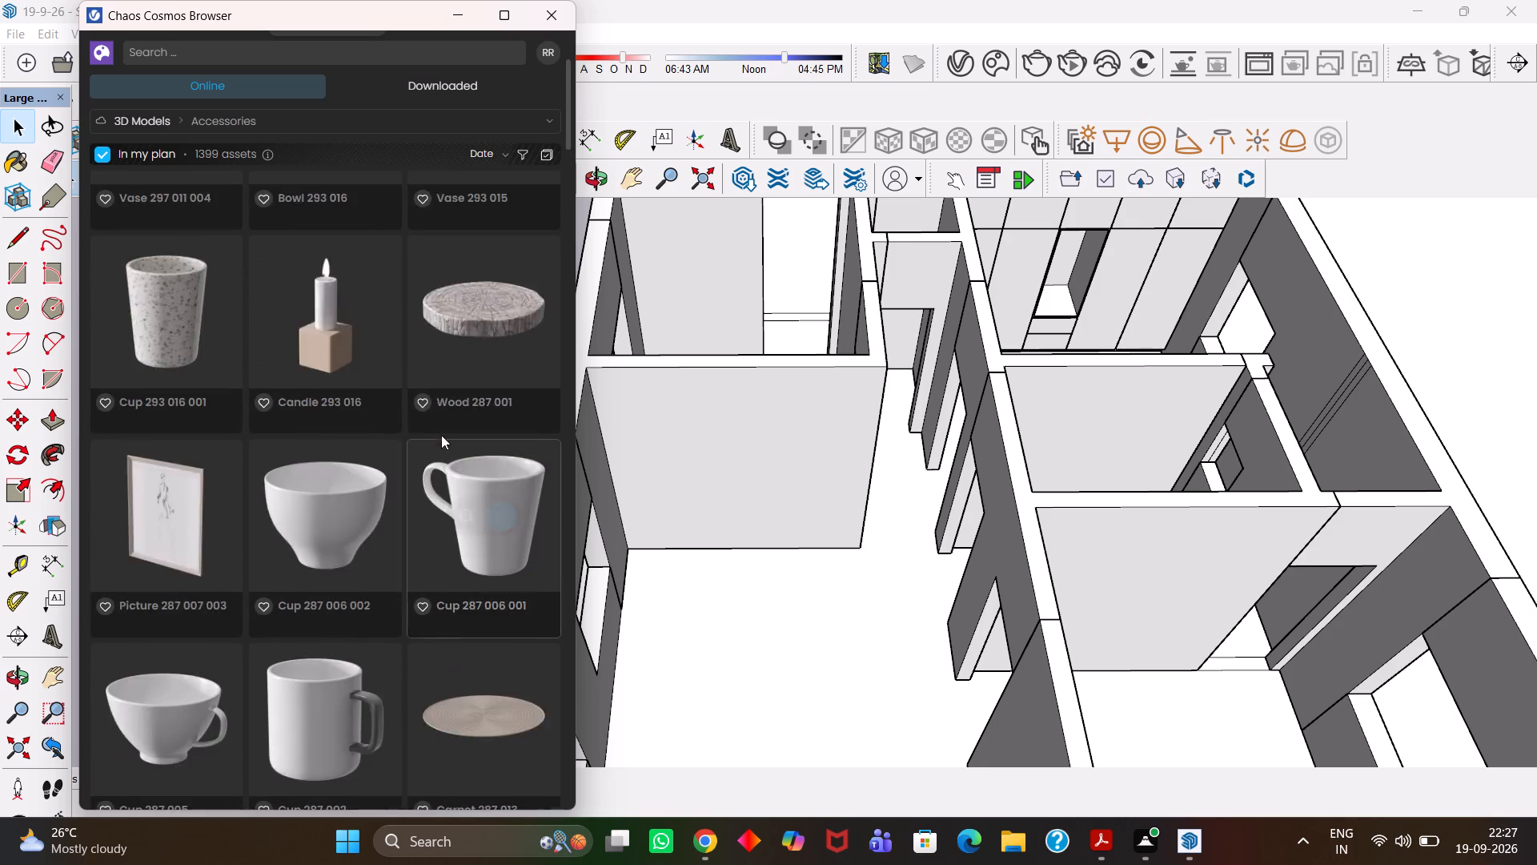
pyautogui.scroll(20, 441, 435)
pyautogui.scroll(3, 441, 435)
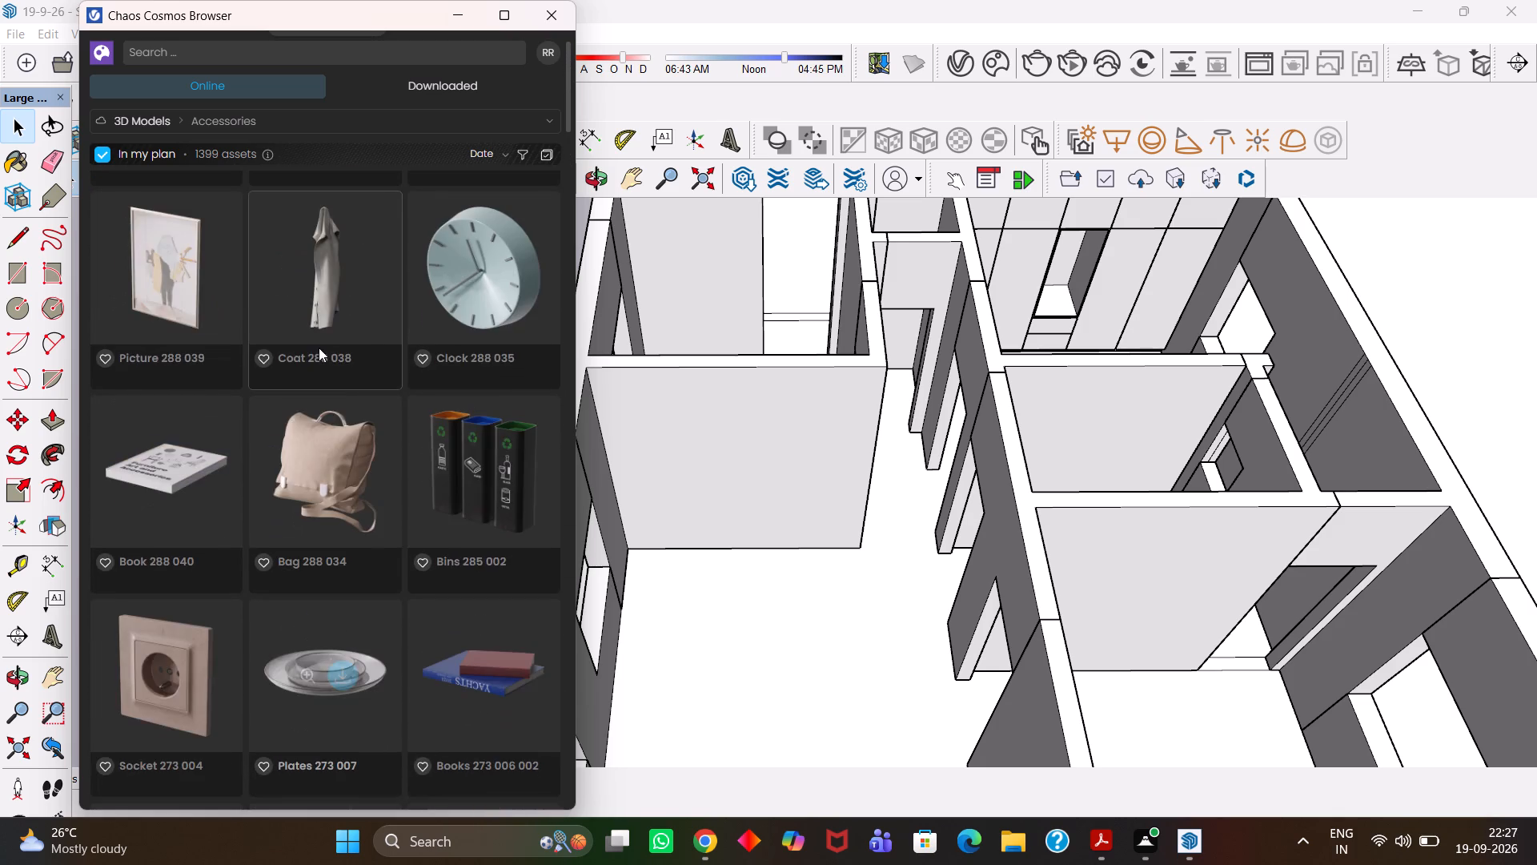
pyautogui.scroll(20, 339, 406)
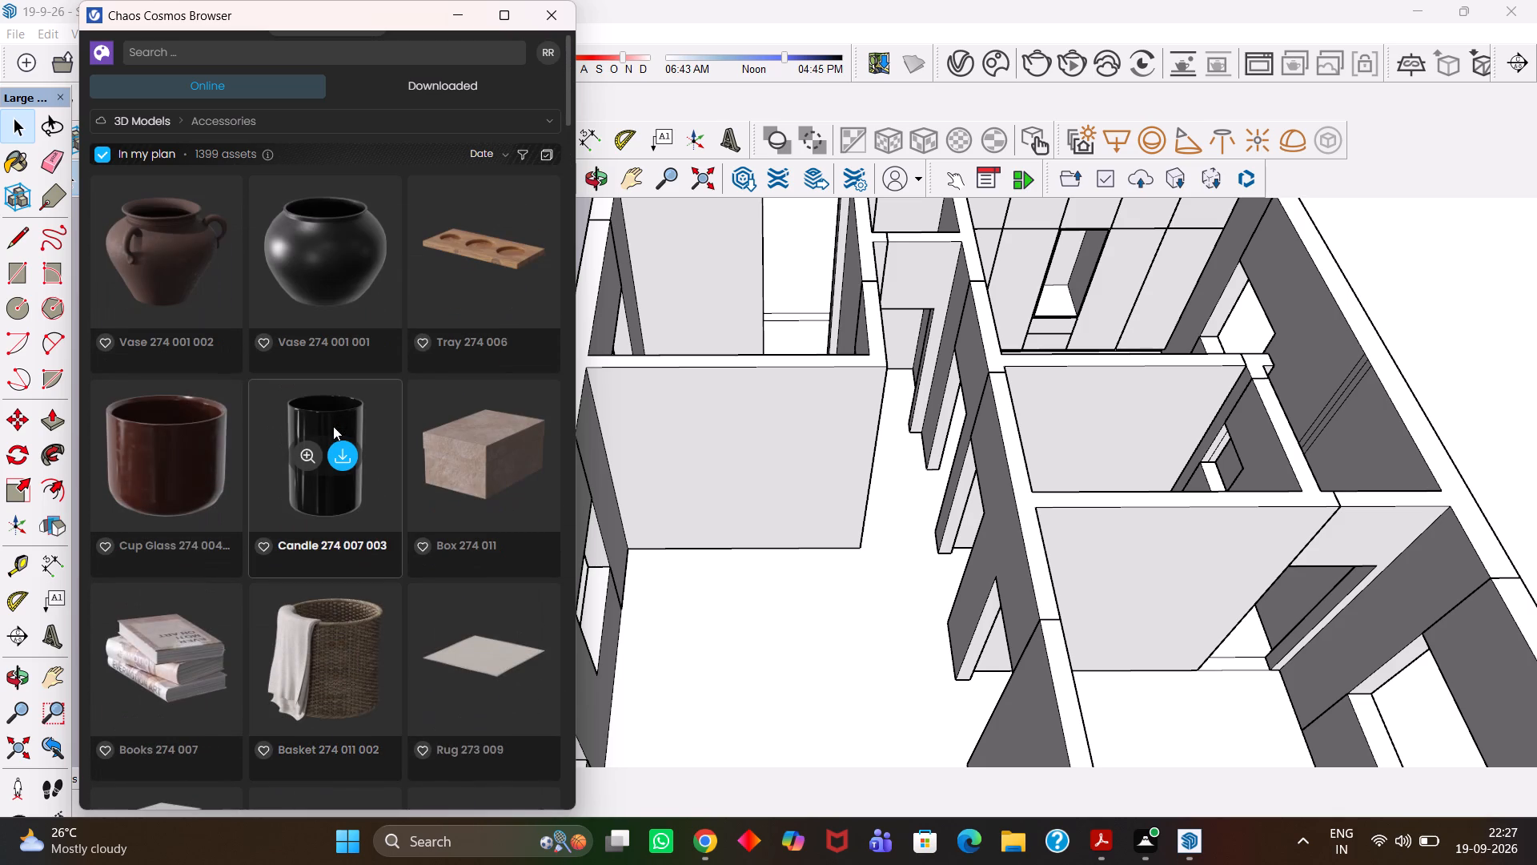
pyautogui.scroll(8, 326, 388)
pyautogui.scroll(-4, 325, 387)
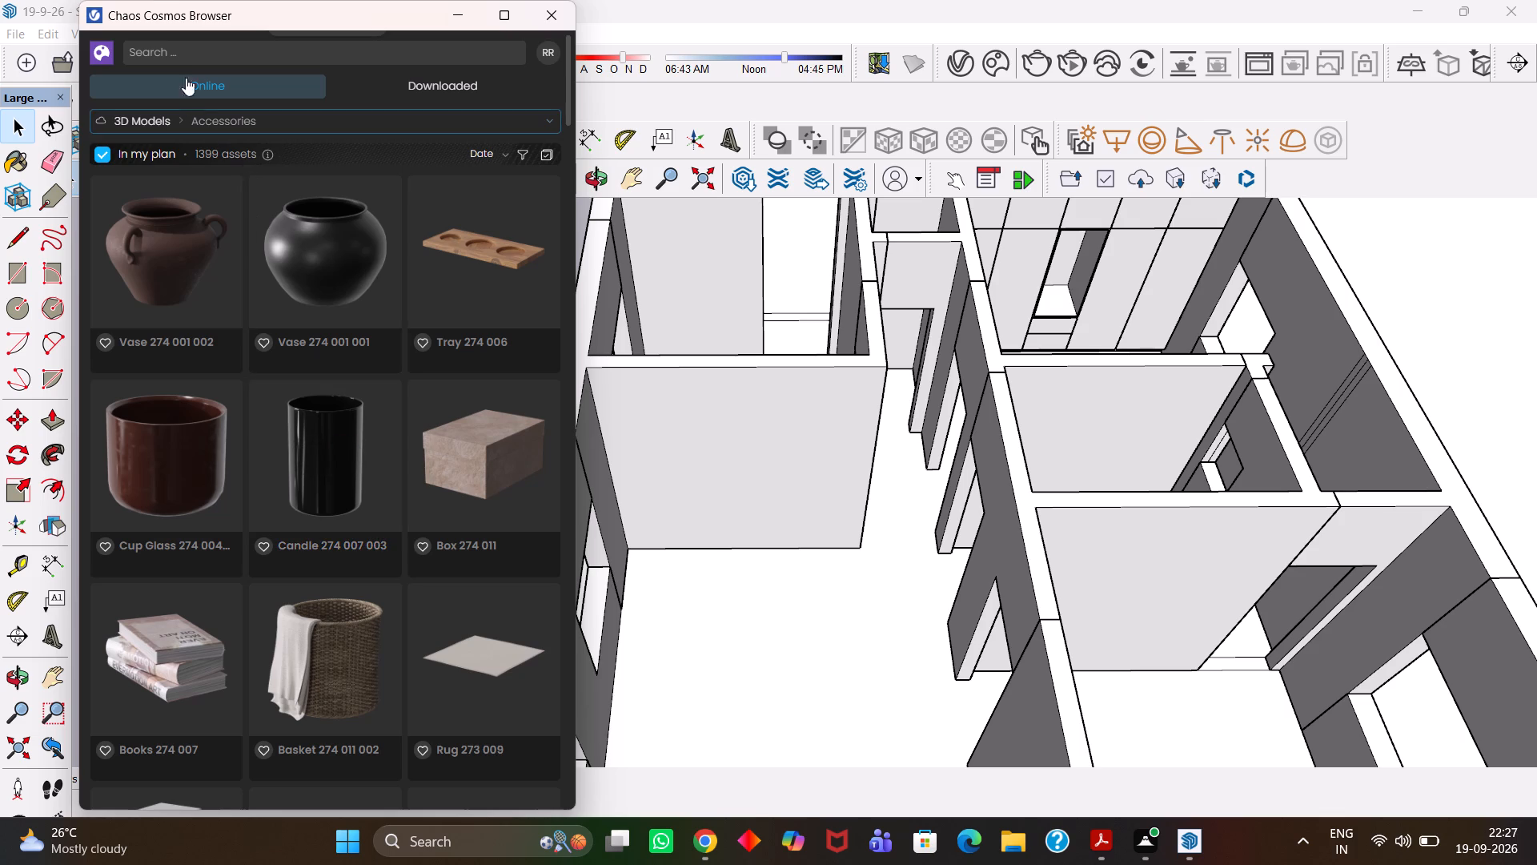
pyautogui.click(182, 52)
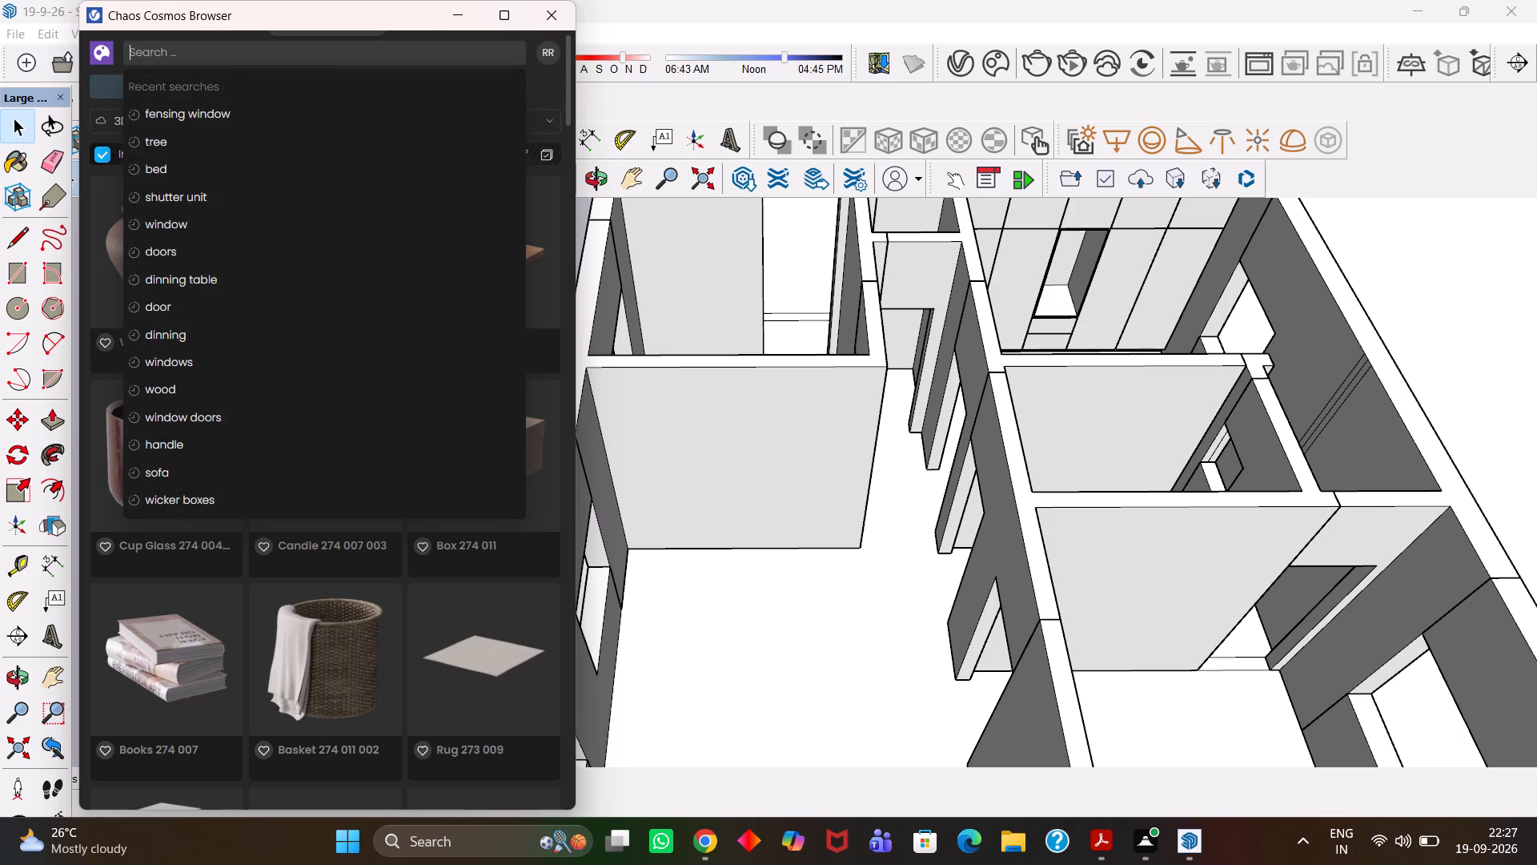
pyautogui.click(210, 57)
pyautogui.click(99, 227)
# Open the Electronics & appliances accessories category and examine the items from the sockets and keyboards to the TVs, radios, phones and jukeboxes.
pyautogui.click(146, 124)
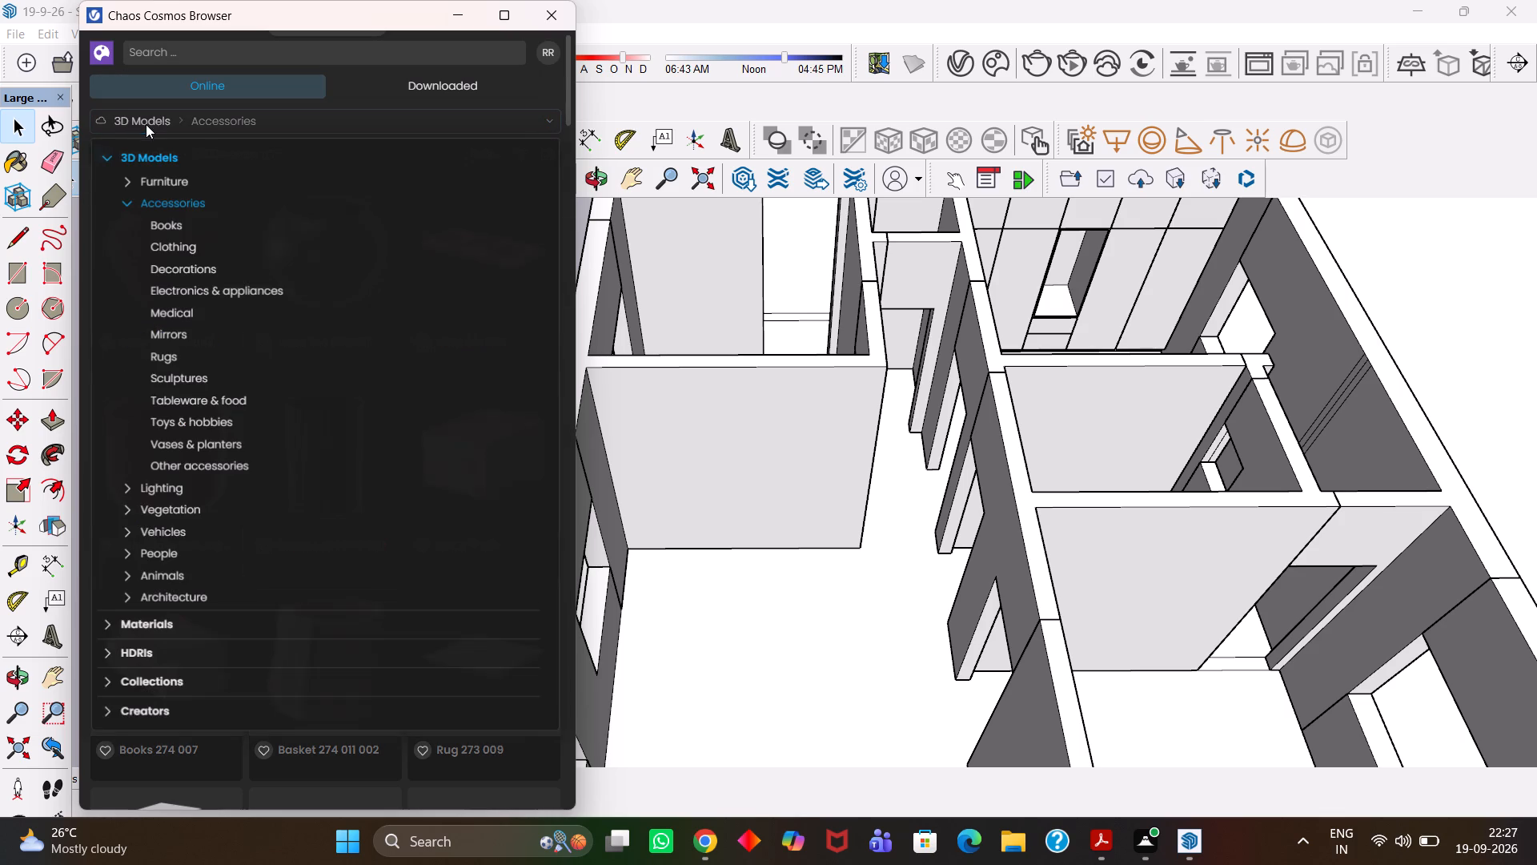
pyautogui.click(191, 293)
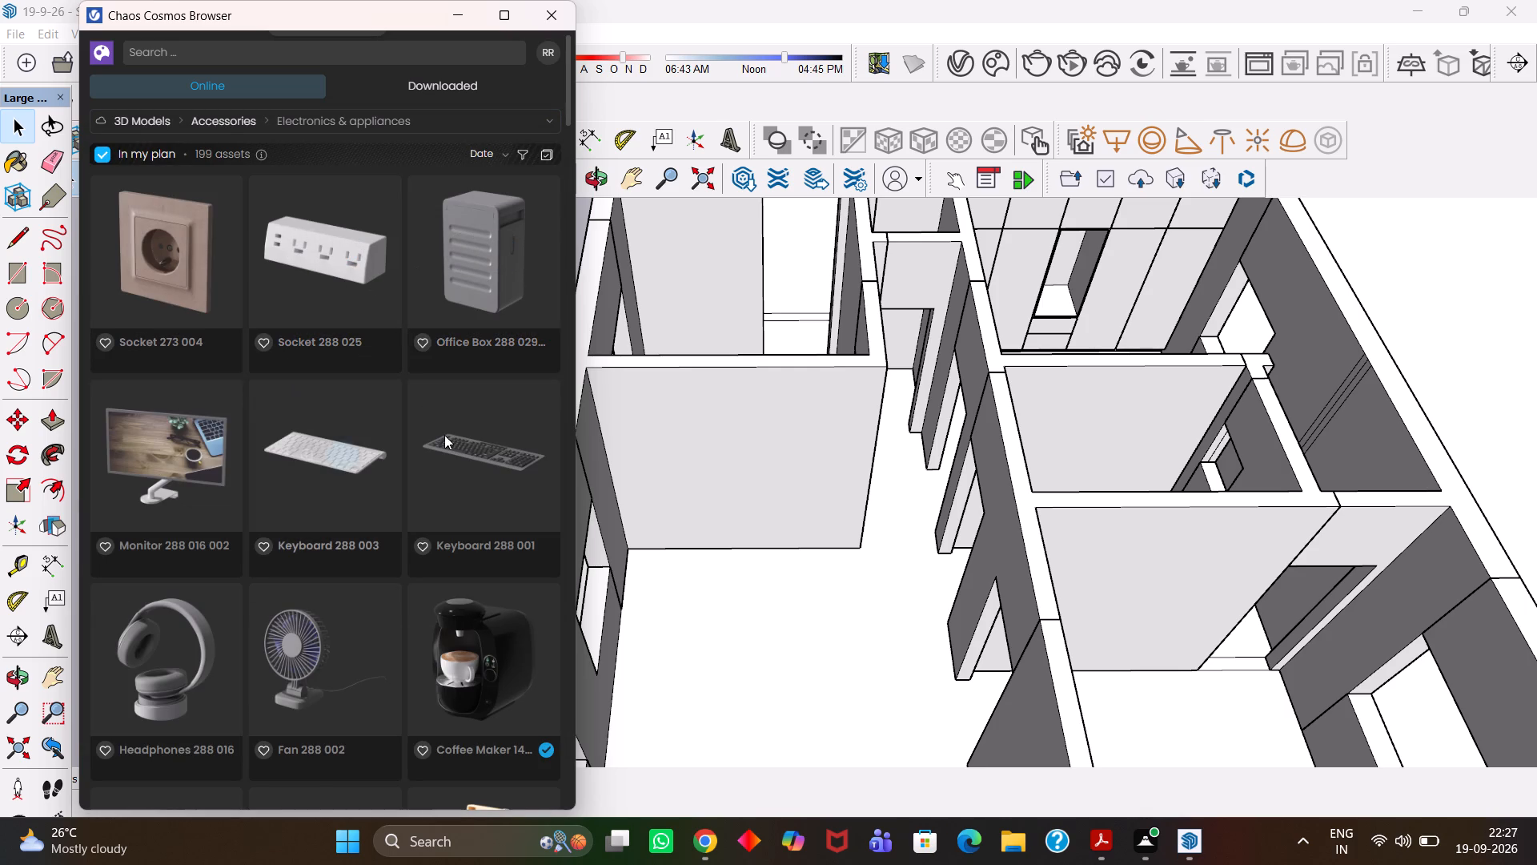
pyautogui.scroll(-2, 508, 452)
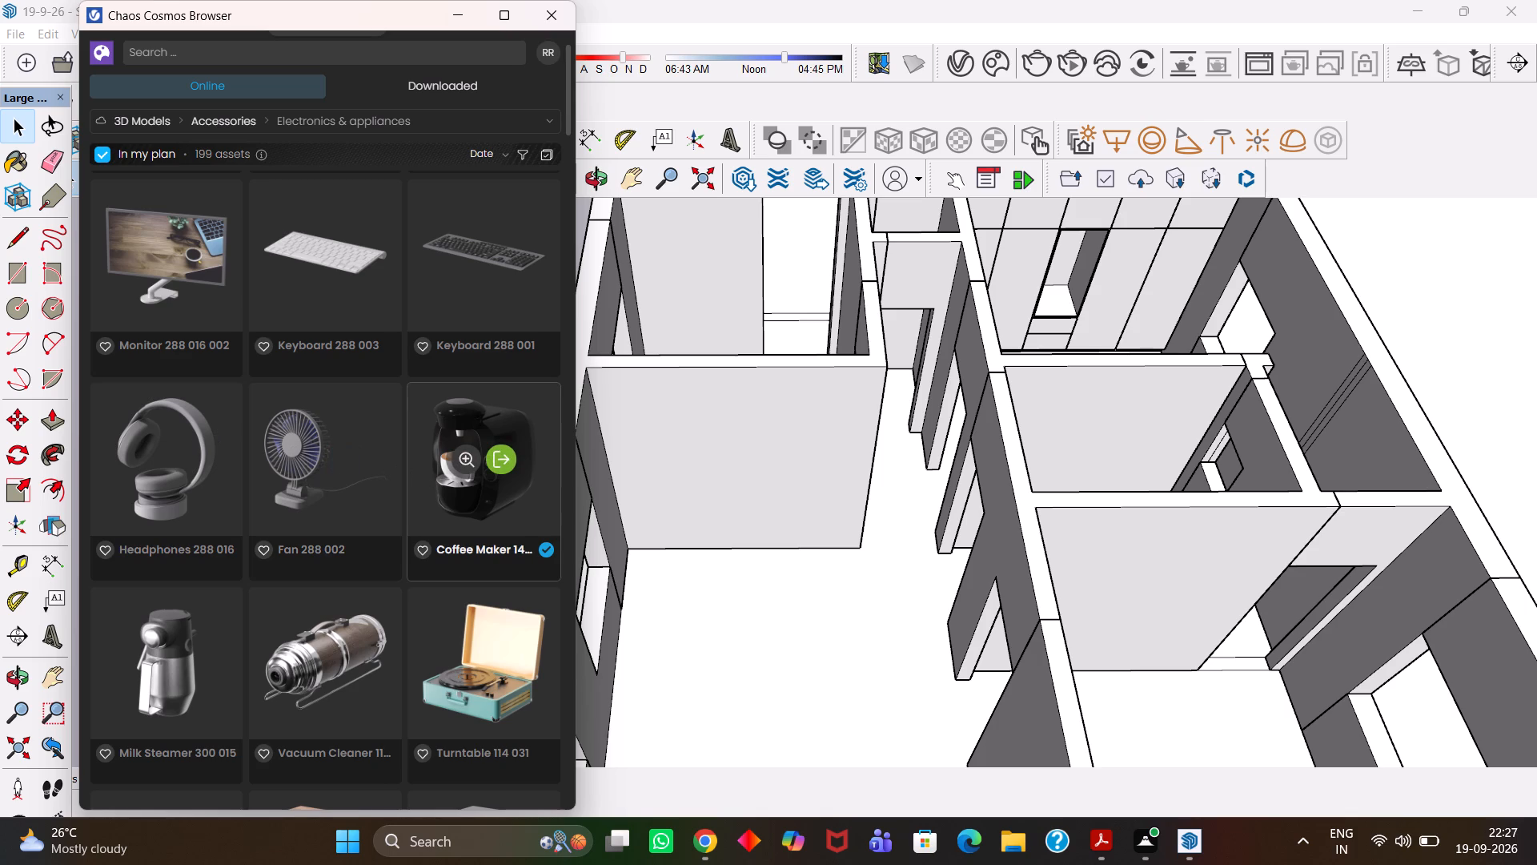
pyautogui.scroll(-1, 477, 478)
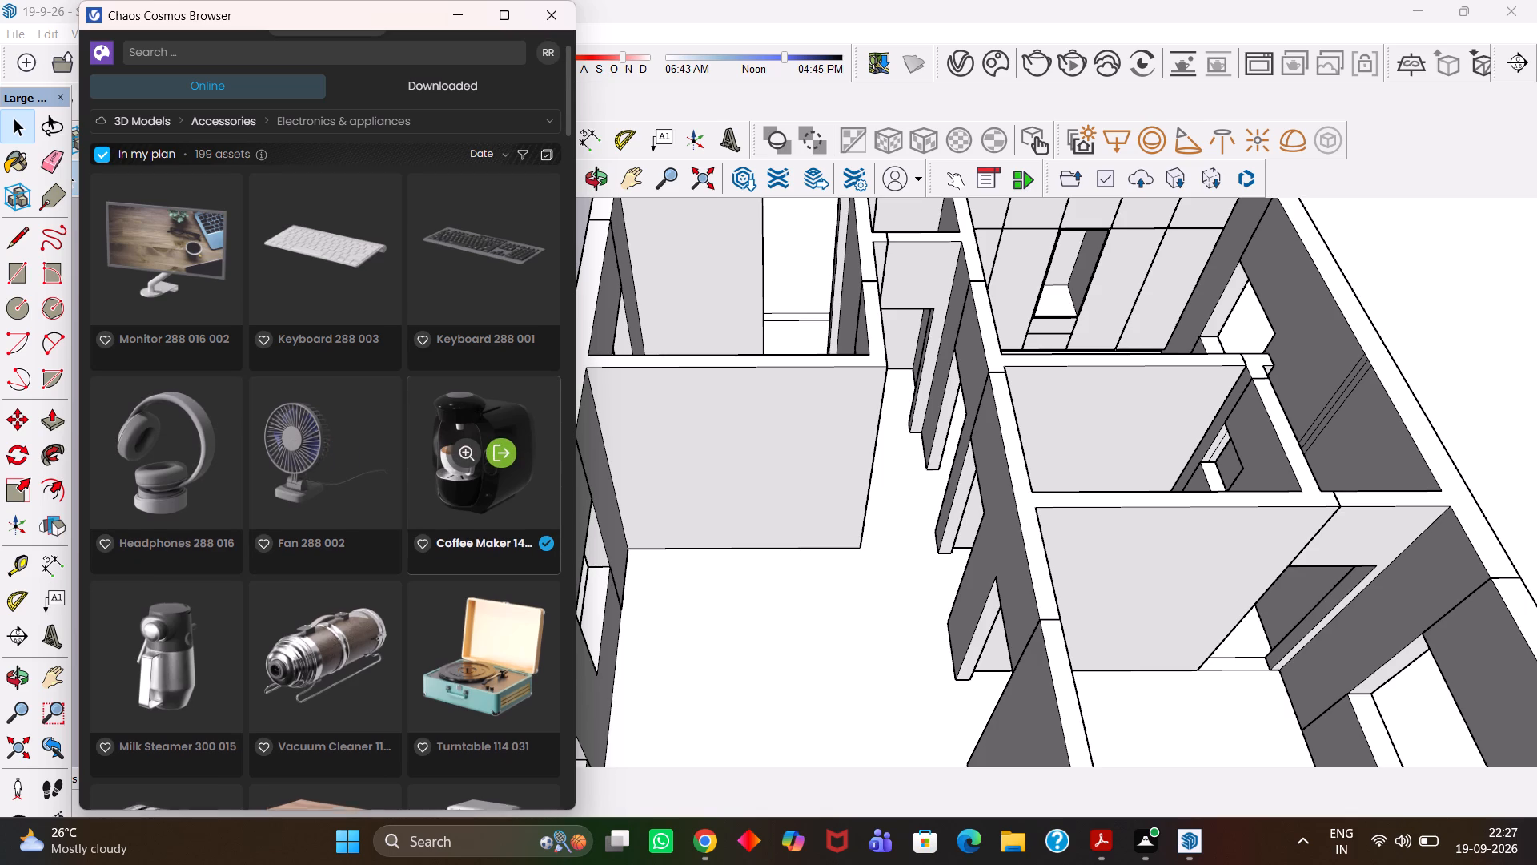
pyautogui.scroll(1, 484, 469)
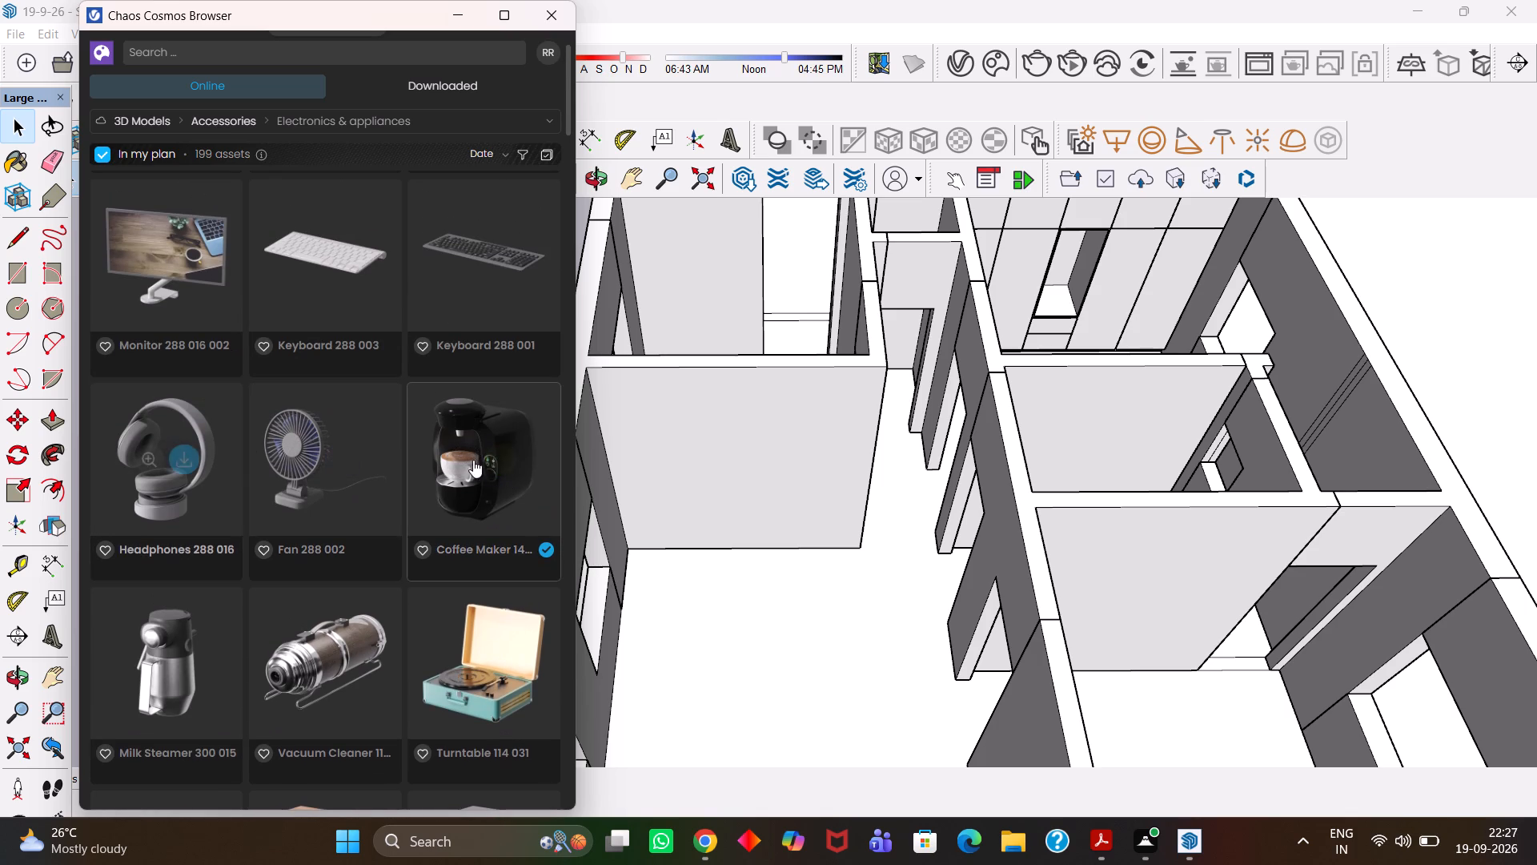
pyautogui.scroll(-2, 493, 457)
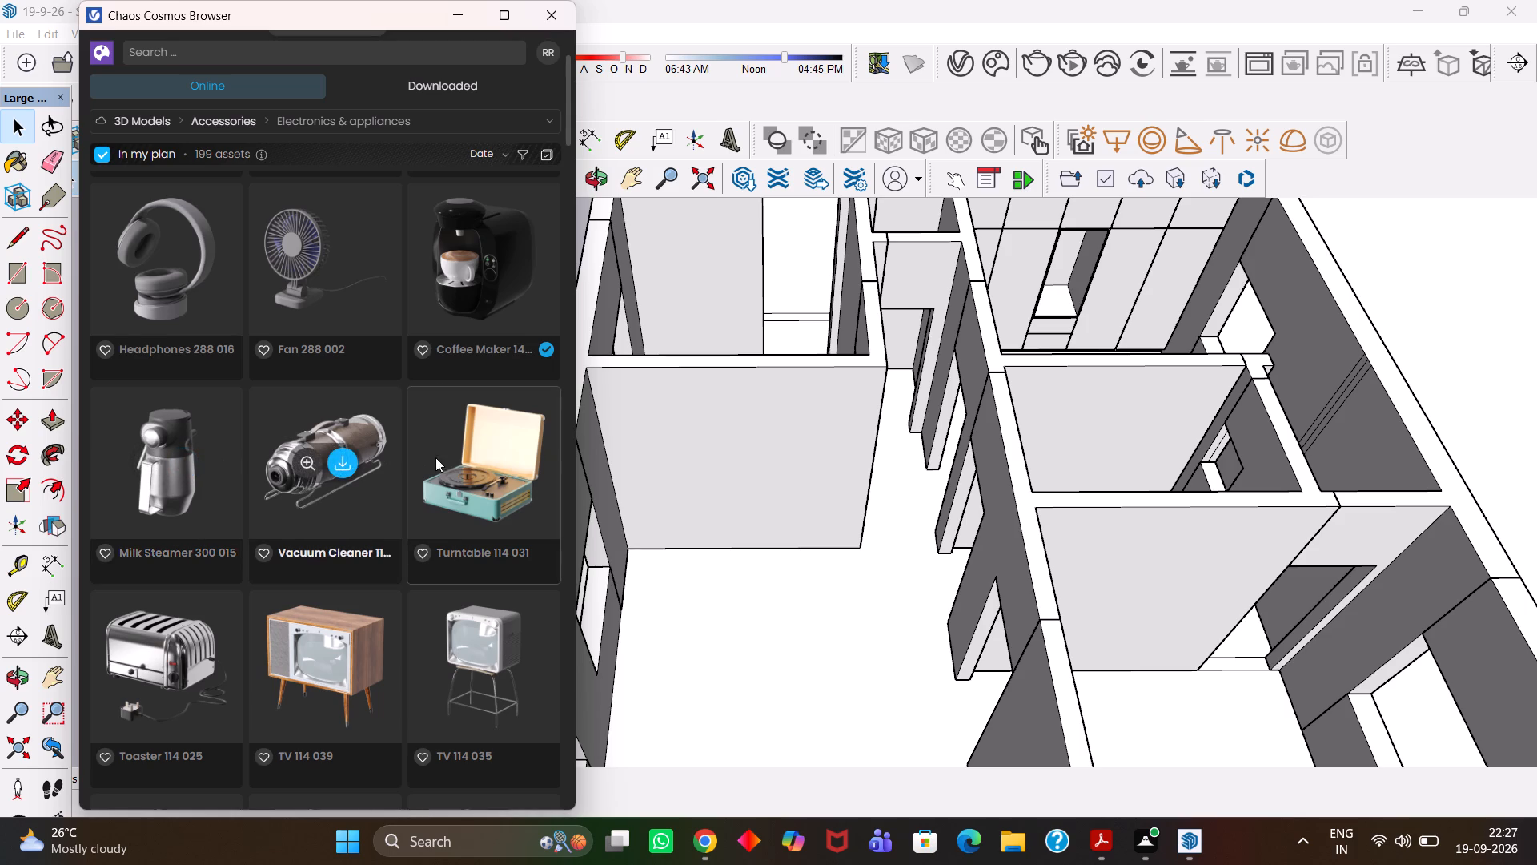
pyautogui.scroll(-3, 486, 457)
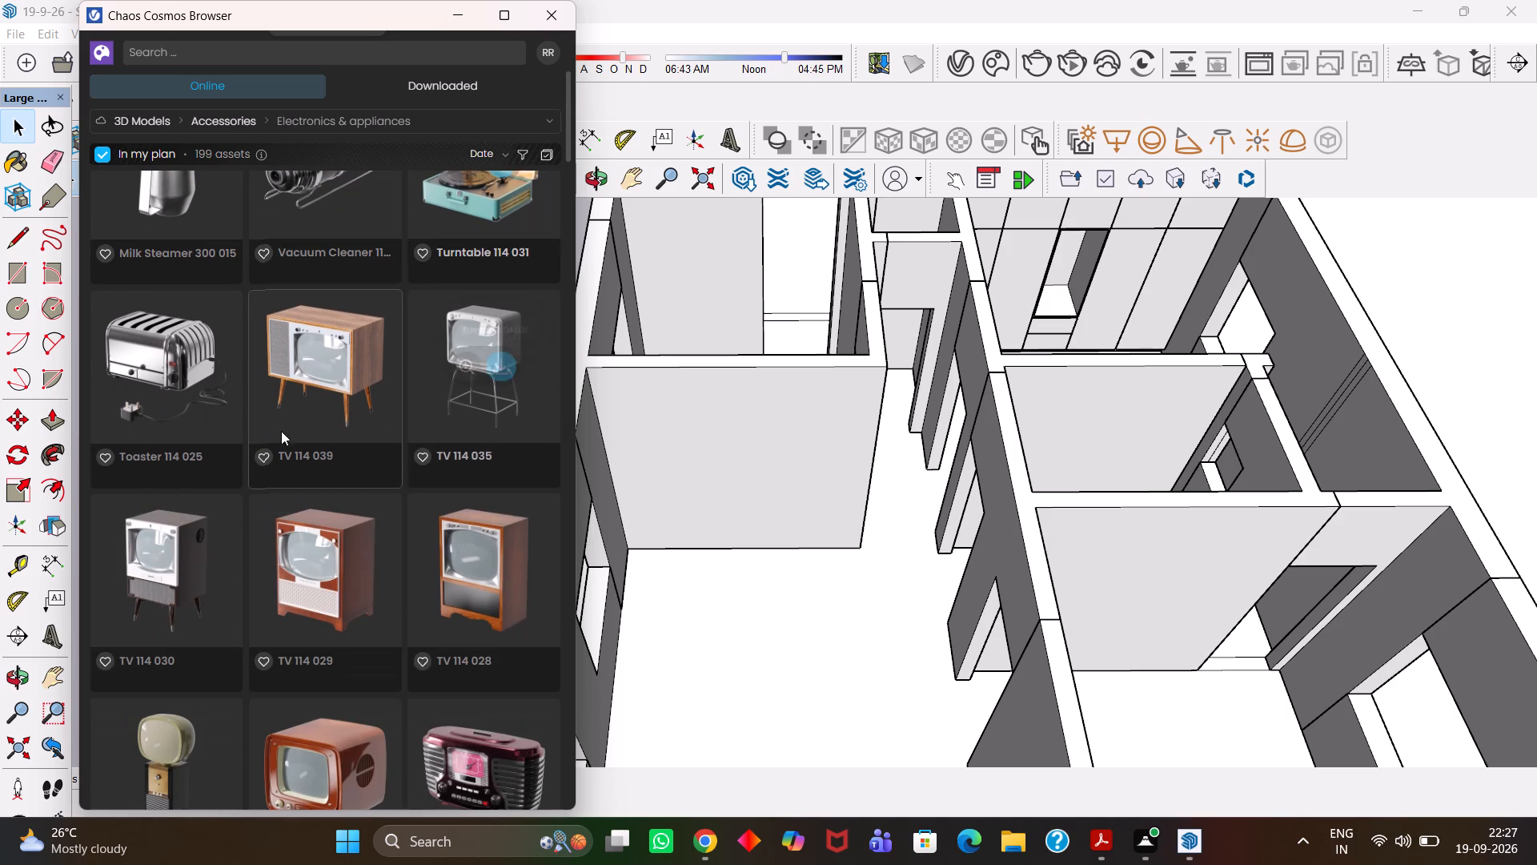
pyautogui.scroll(-2, 381, 374)
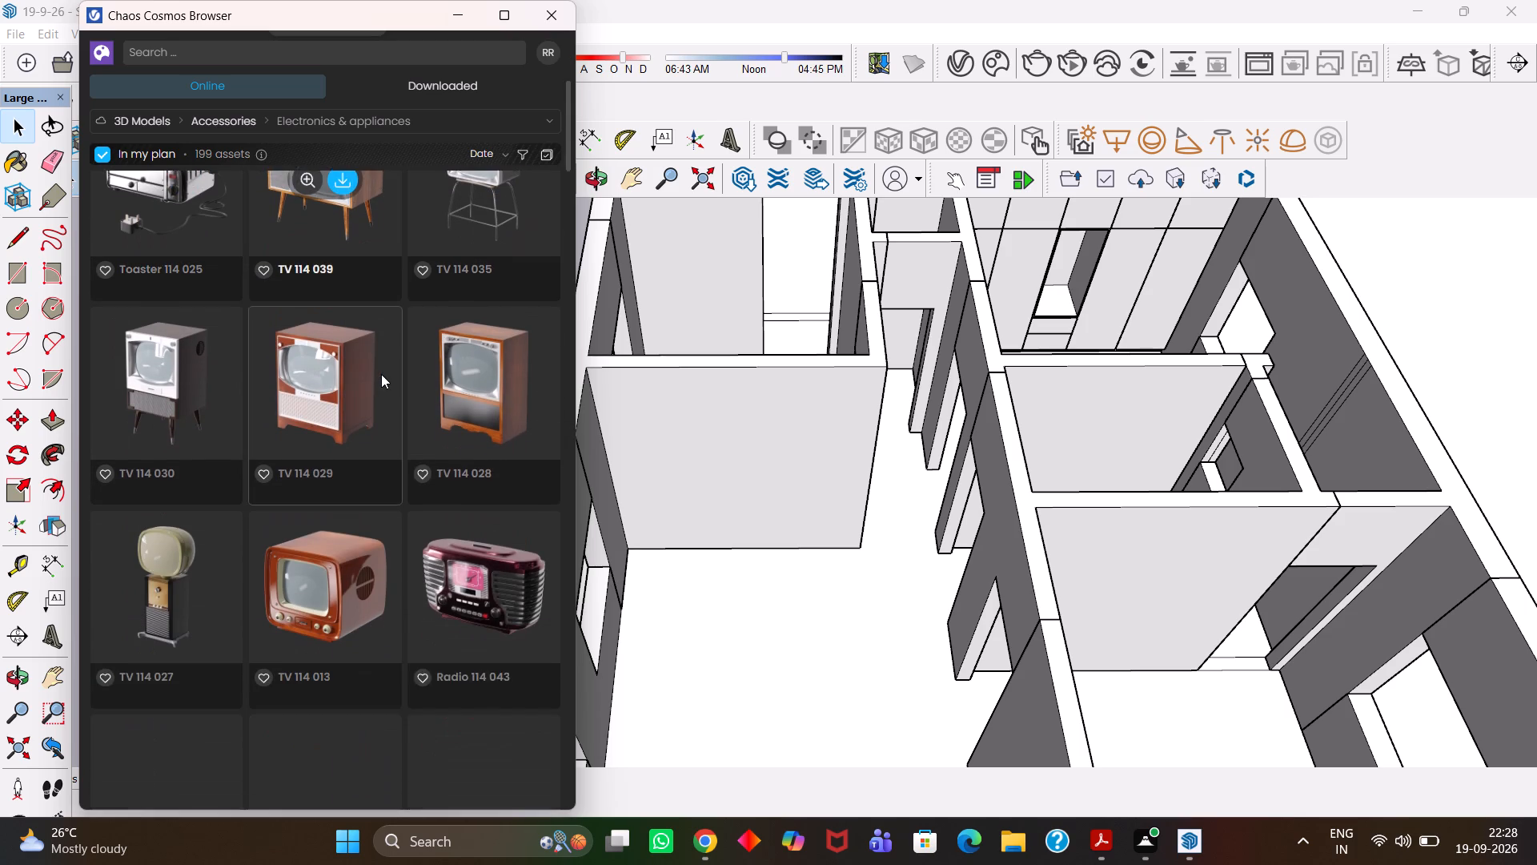
pyautogui.scroll(-4, 376, 371)
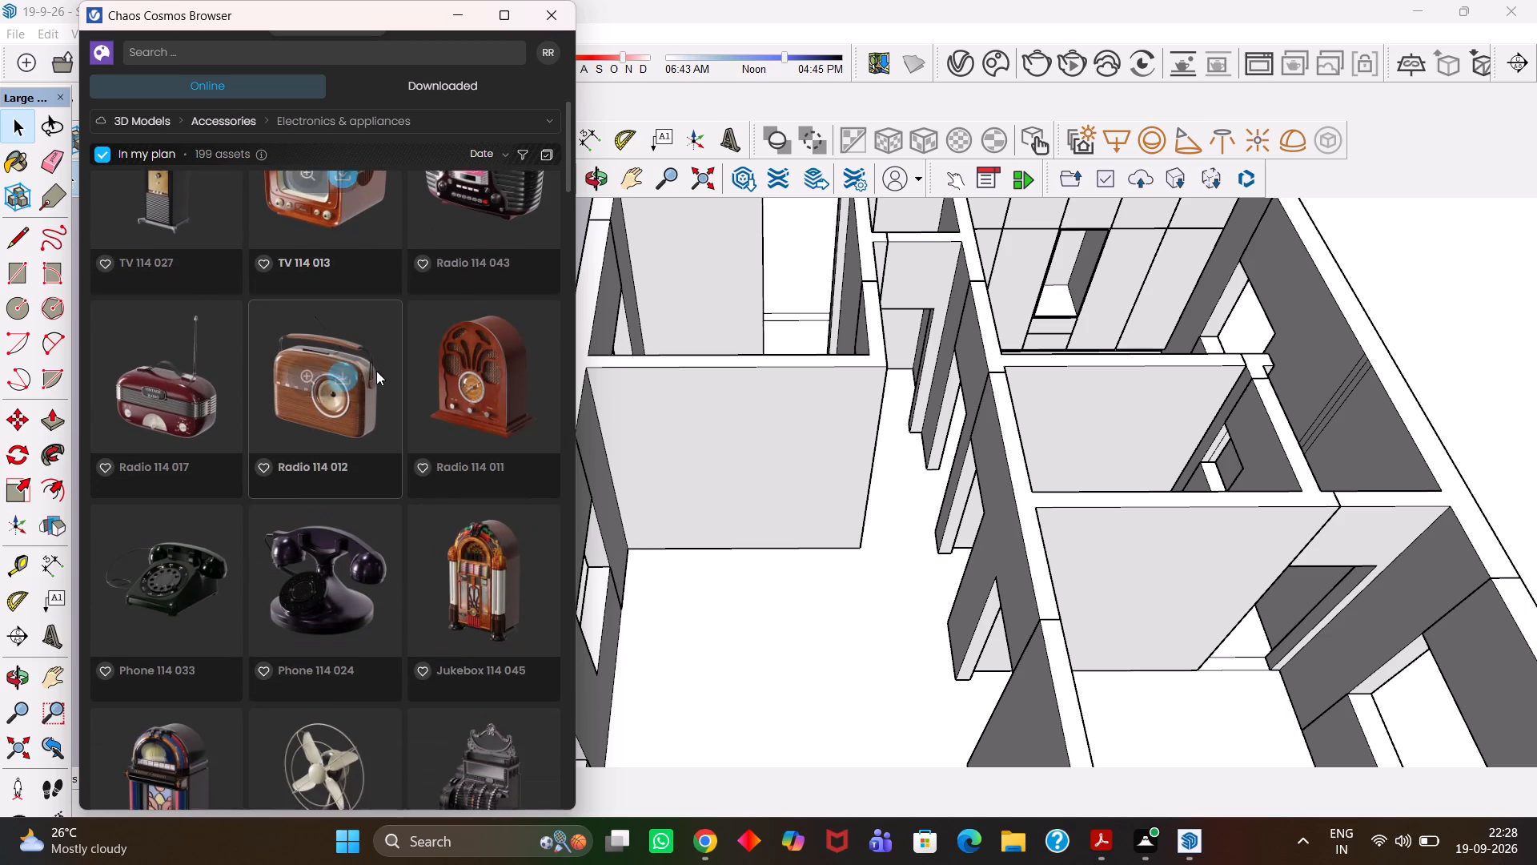
pyautogui.scroll(-1, 376, 371)
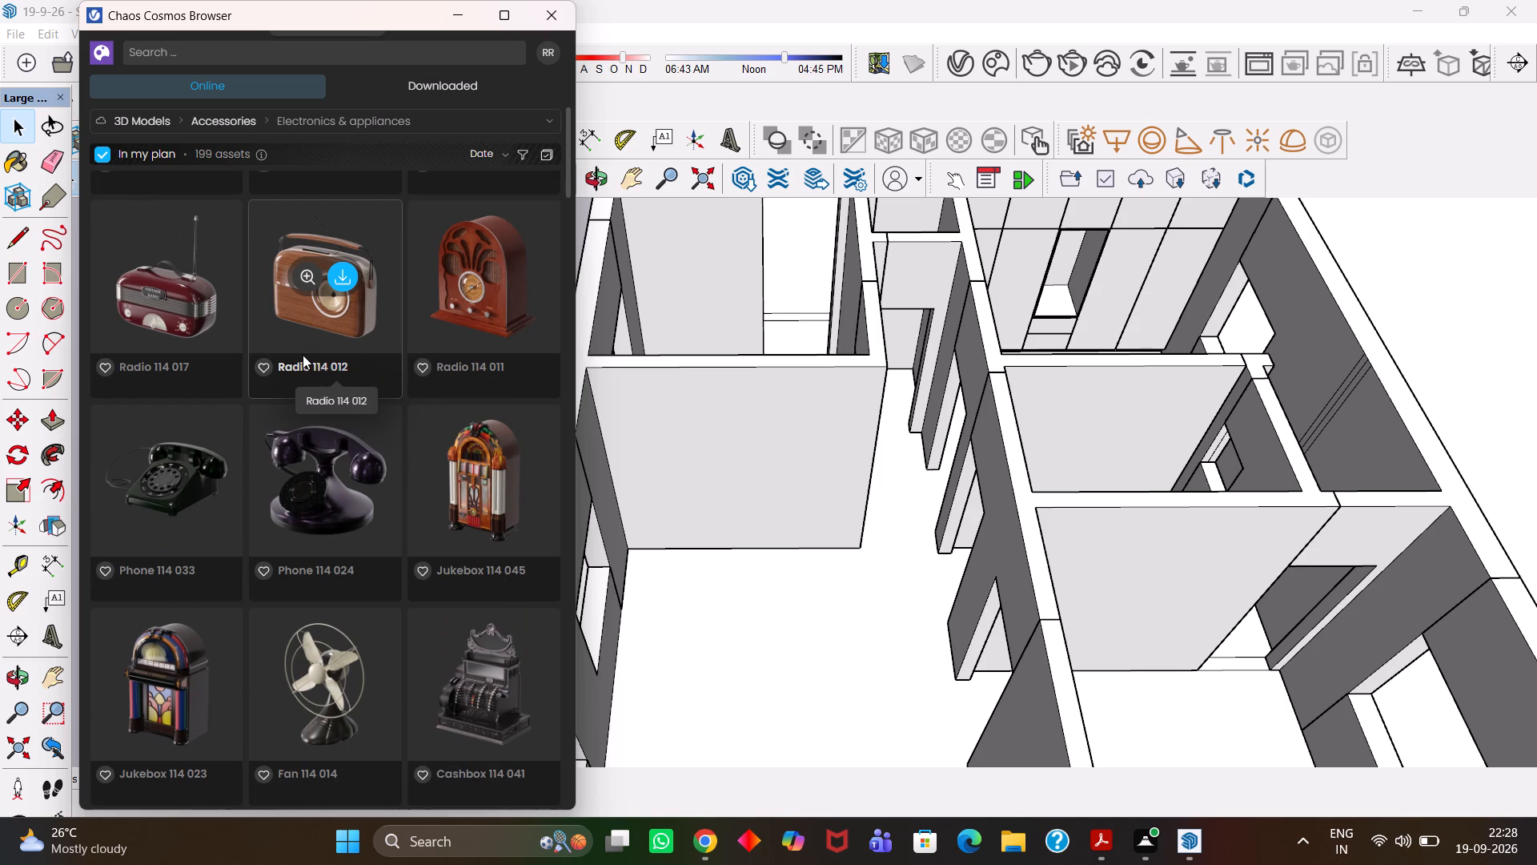
# Download Radio 114 012 and place two copies on the open ground outside the house, near the picture.
pyautogui.scroll(1, 303, 355)
pyautogui.click(342, 376)
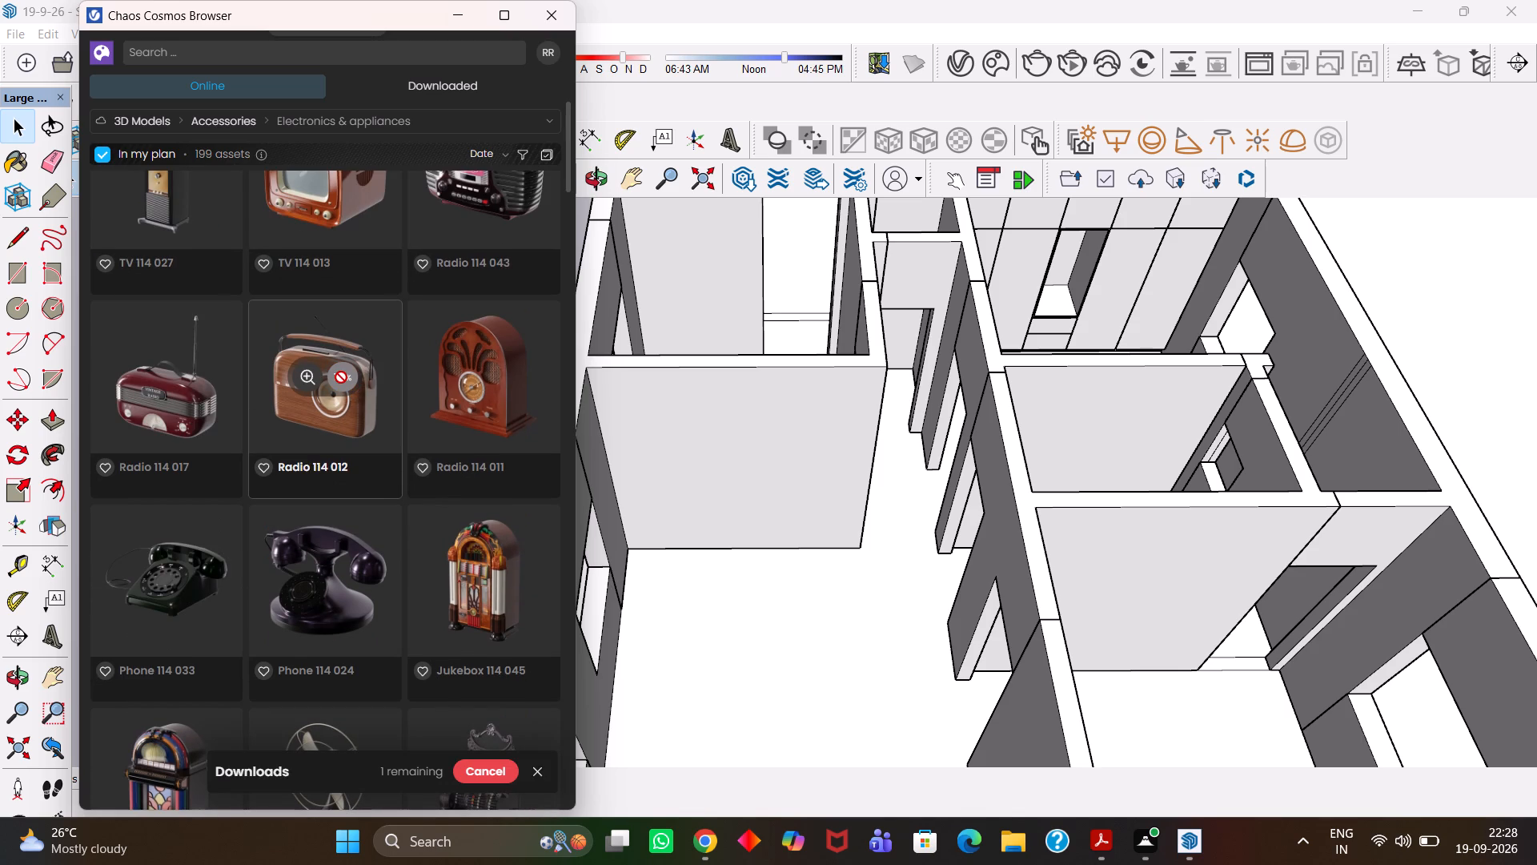
pyautogui.doubleClick(345, 373)
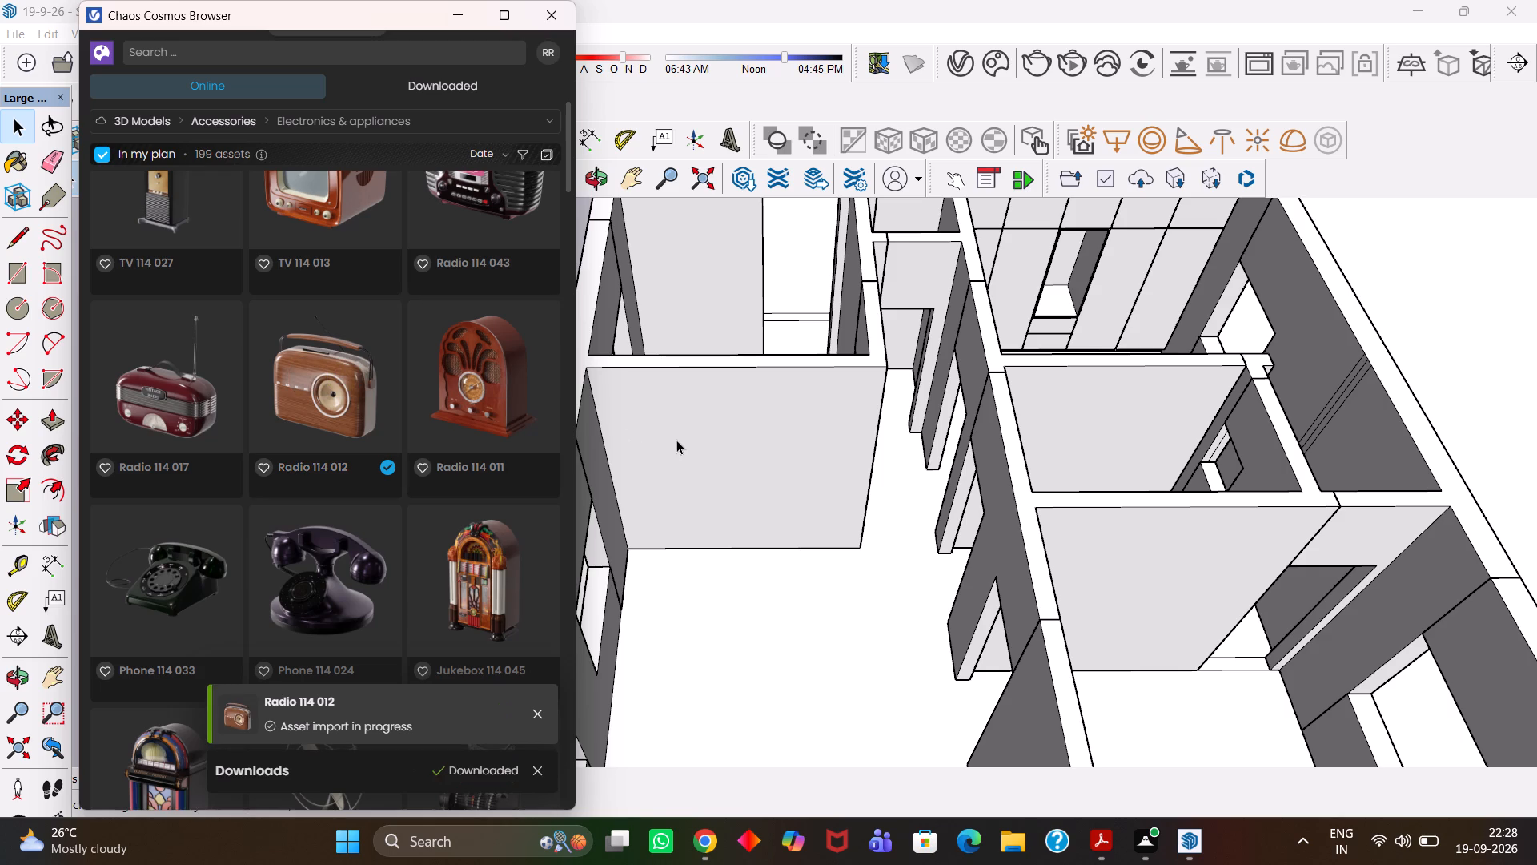
pyautogui.scroll(-6, 616, 441)
pyautogui.scroll(6, 483, 409)
pyautogui.click(512, 387)
pyautogui.scroll(7, 478, 400)
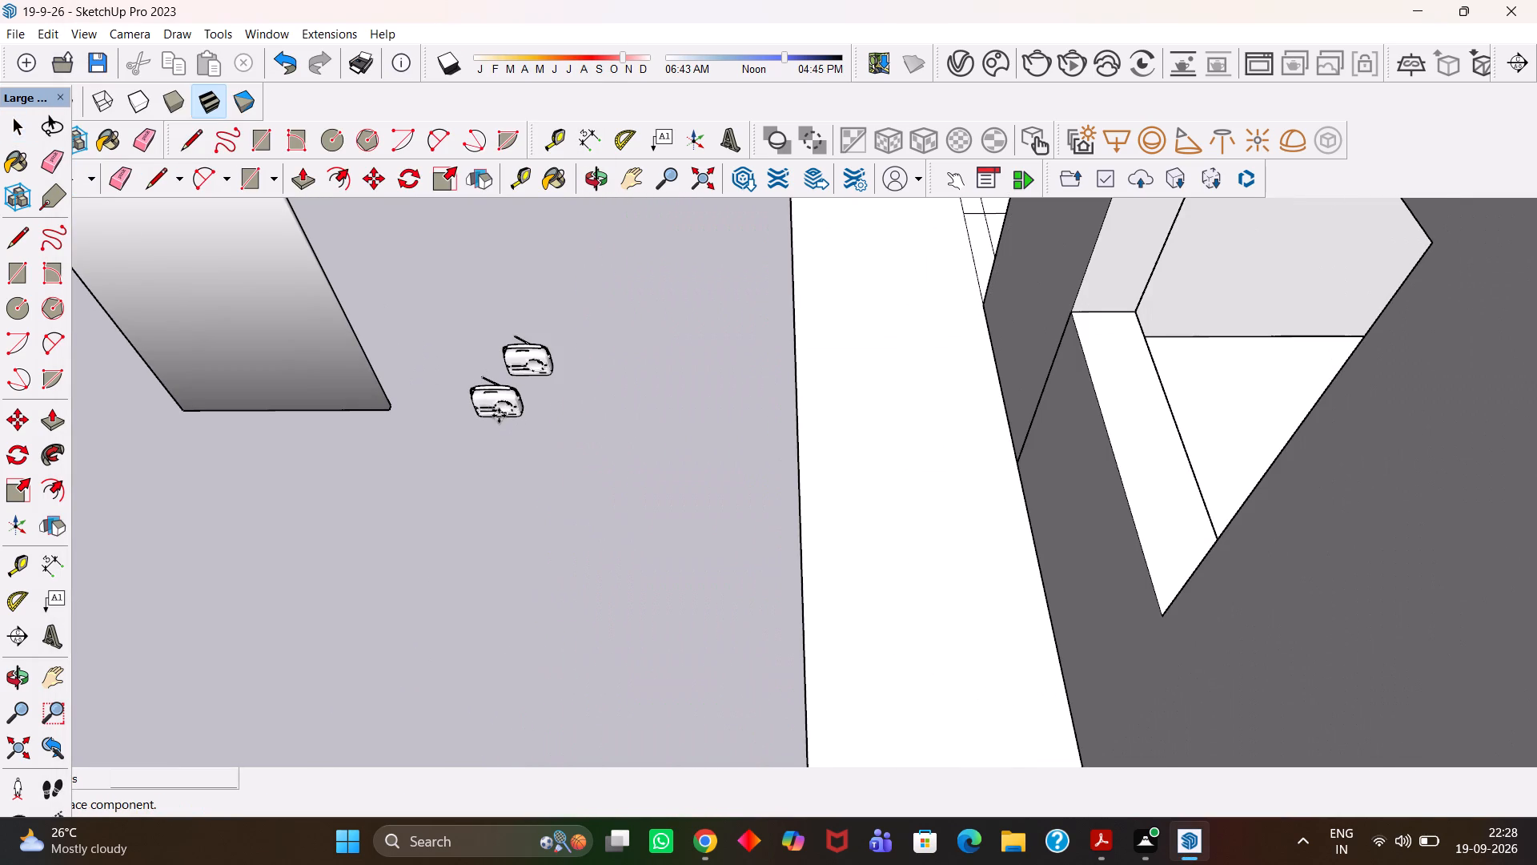
pyautogui.click(499, 416)
pyautogui.press('space')
pyautogui.press('space')
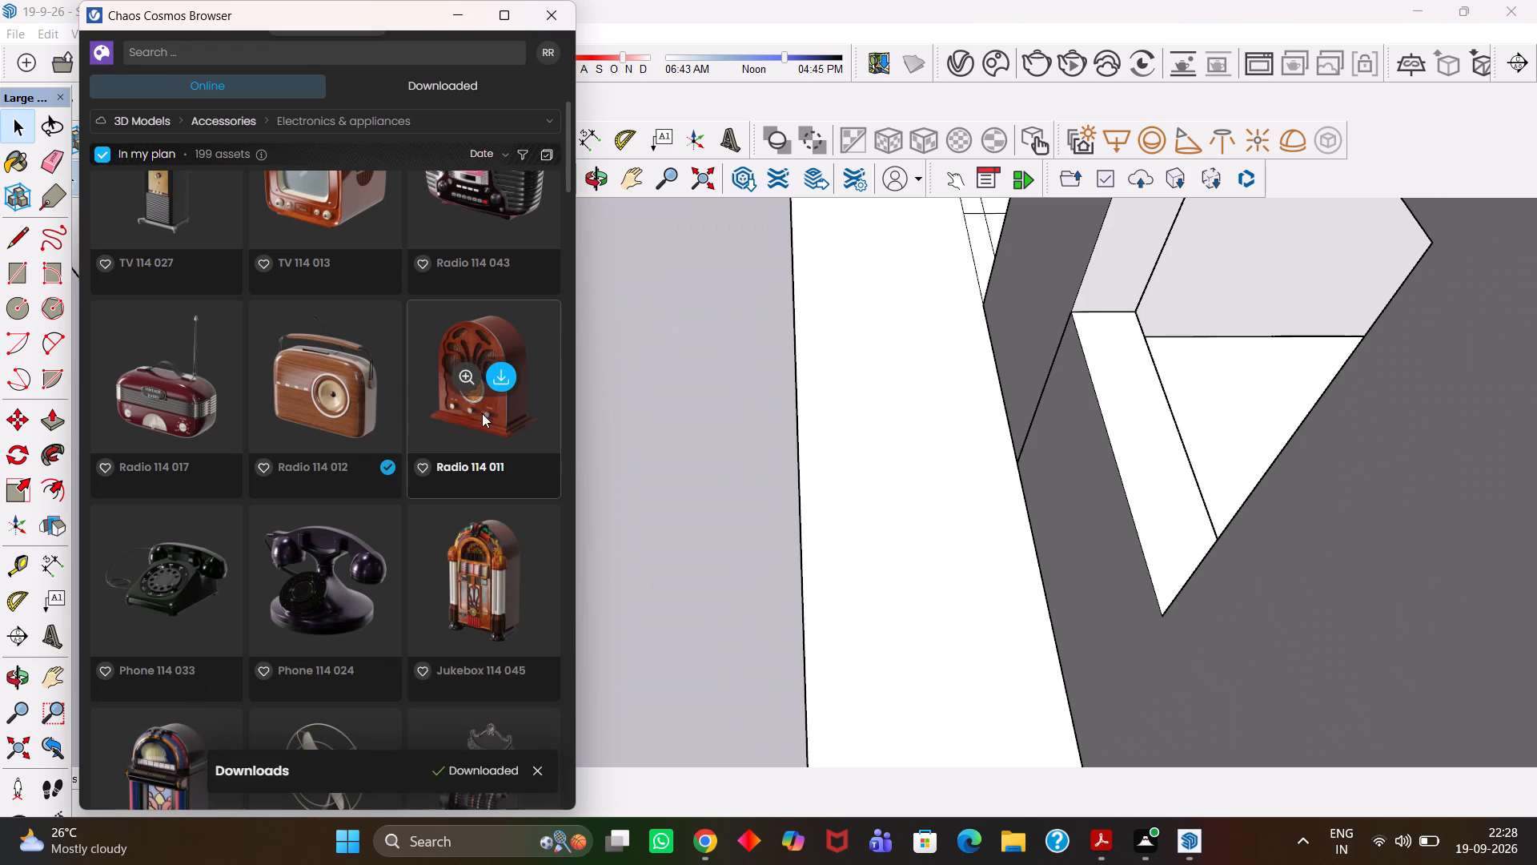
pyautogui.scroll(-5, 418, 396)
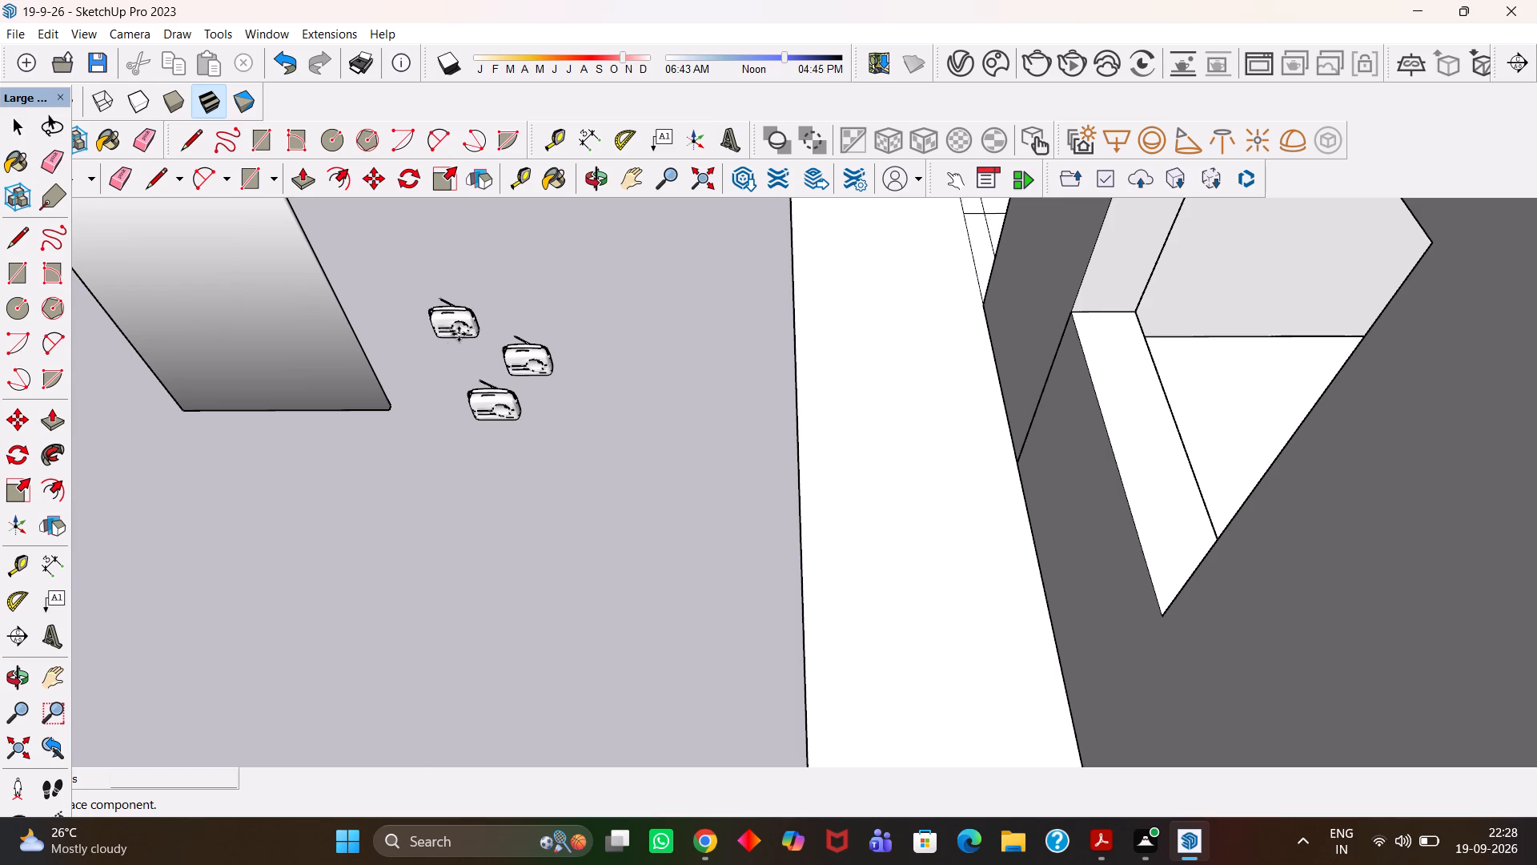
pyautogui.press('Escape')
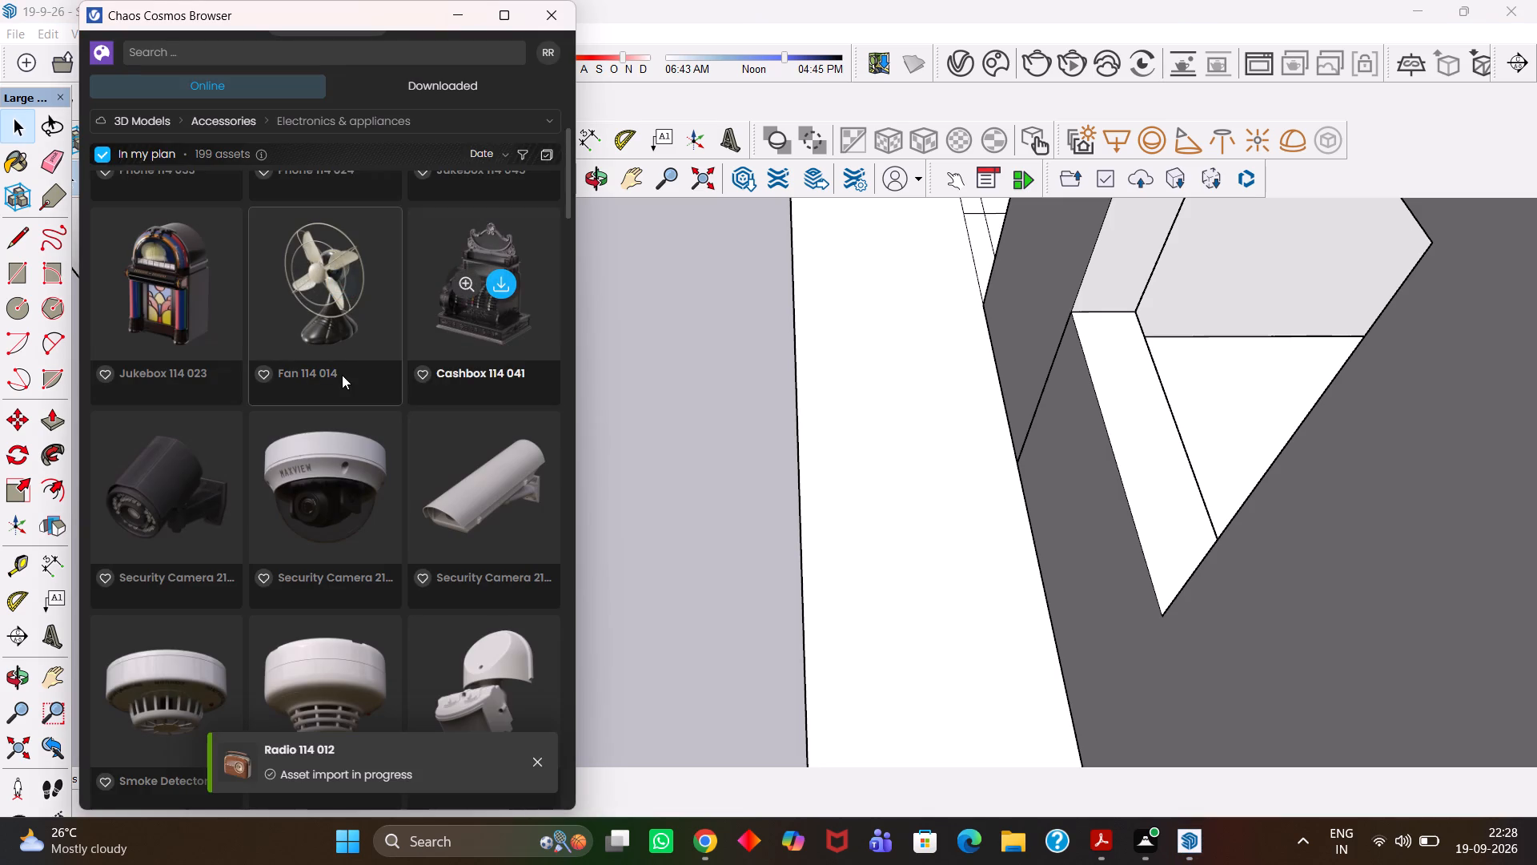
# Examine the appliances from the security cameras and smoke detectors through toasters, scales, microwaves and kettles to the 143 series fridges.
pyautogui.scroll(-3, 342, 380)
pyautogui.scroll(2, 270, 316)
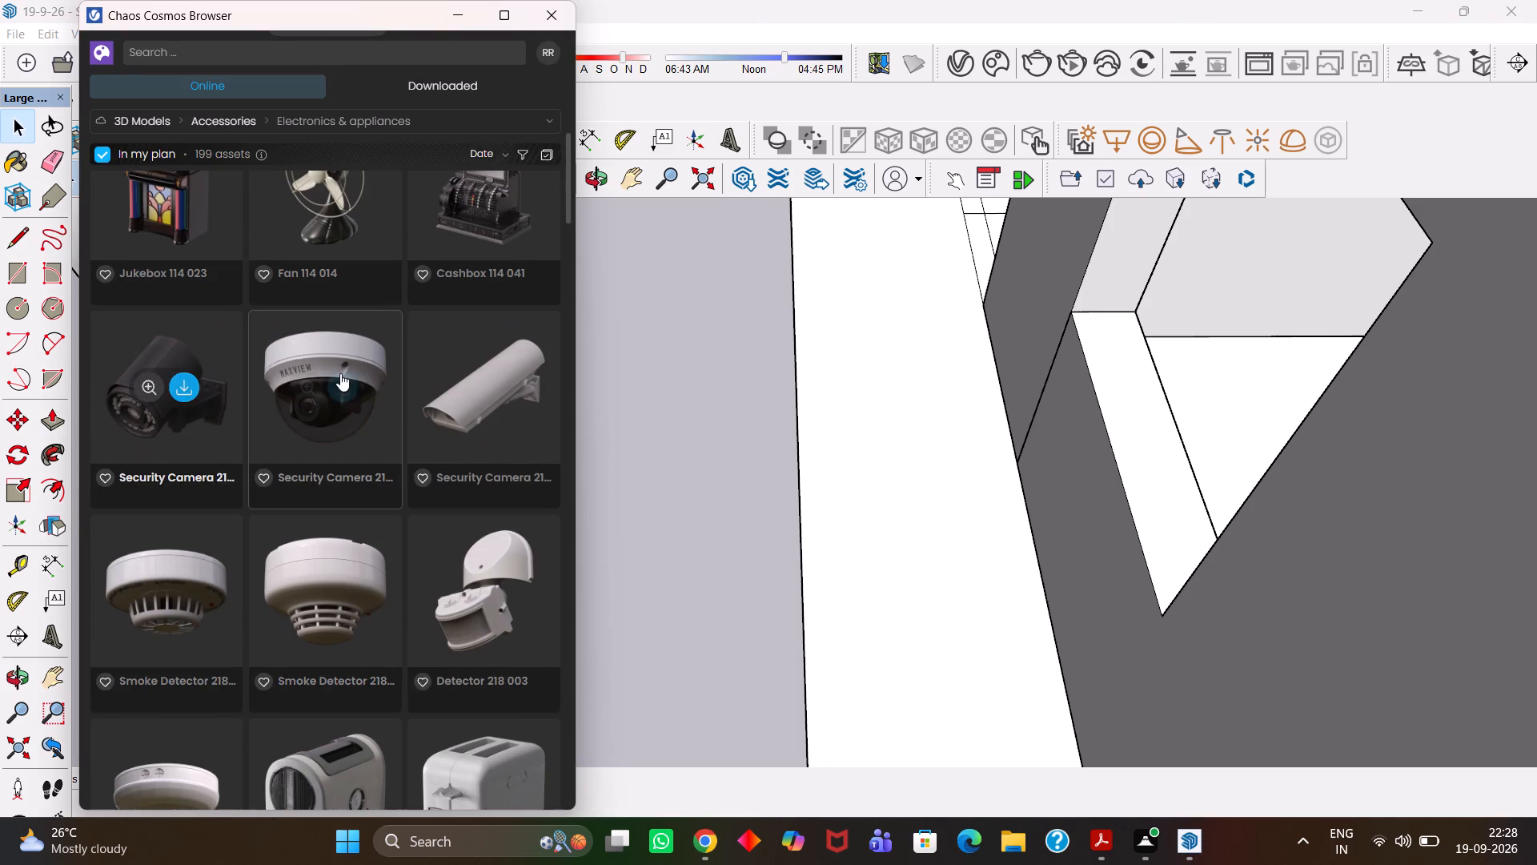
pyautogui.scroll(-2, 528, 394)
pyautogui.scroll(-1, 310, 389)
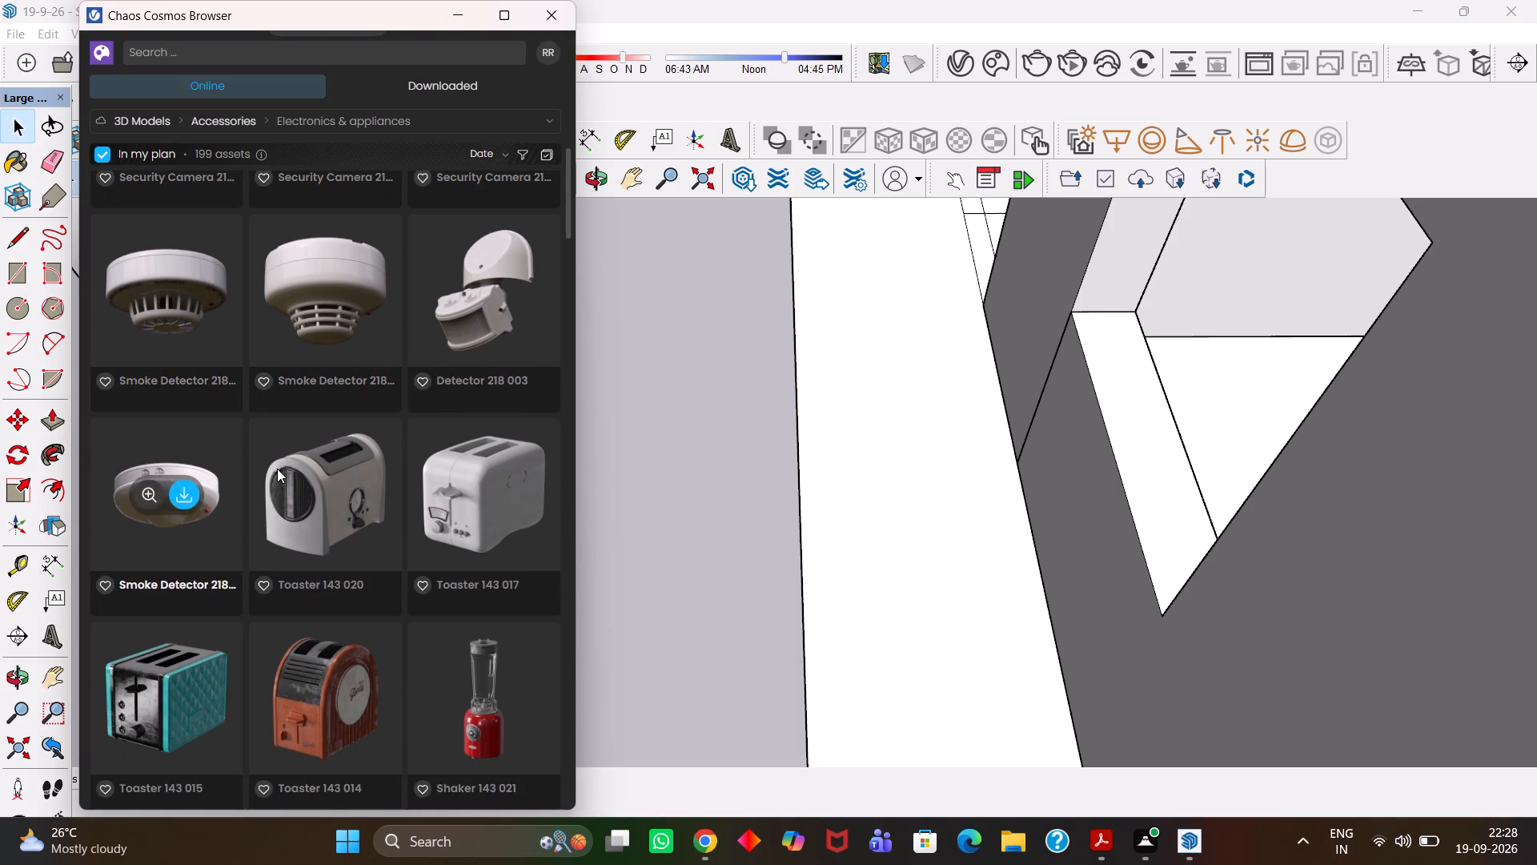
pyautogui.scroll(-2, 485, 484)
pyautogui.scroll(-2, 153, 480)
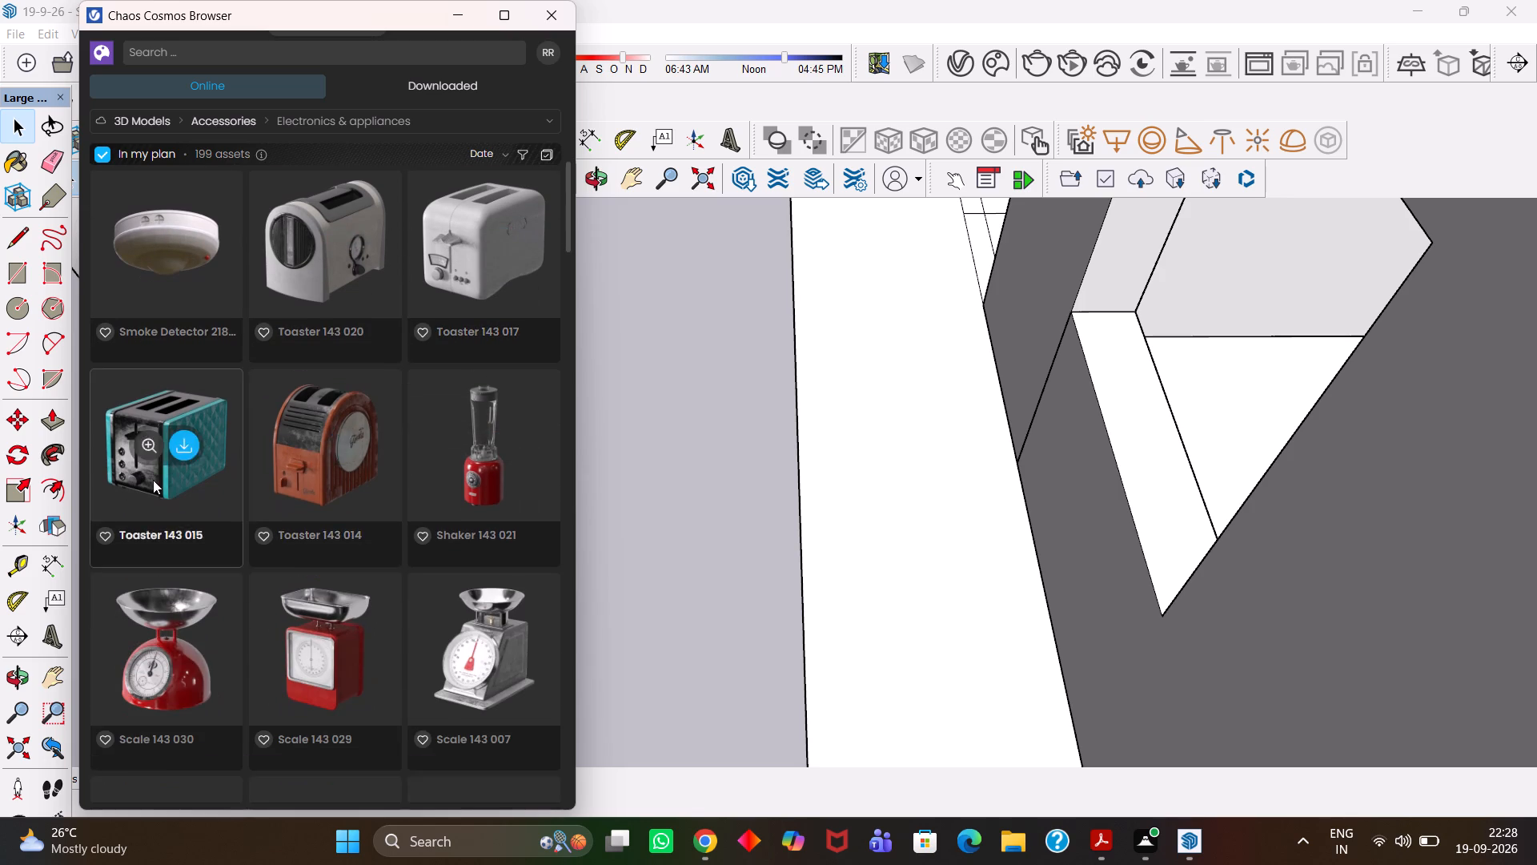
pyautogui.scroll(-2, 478, 501)
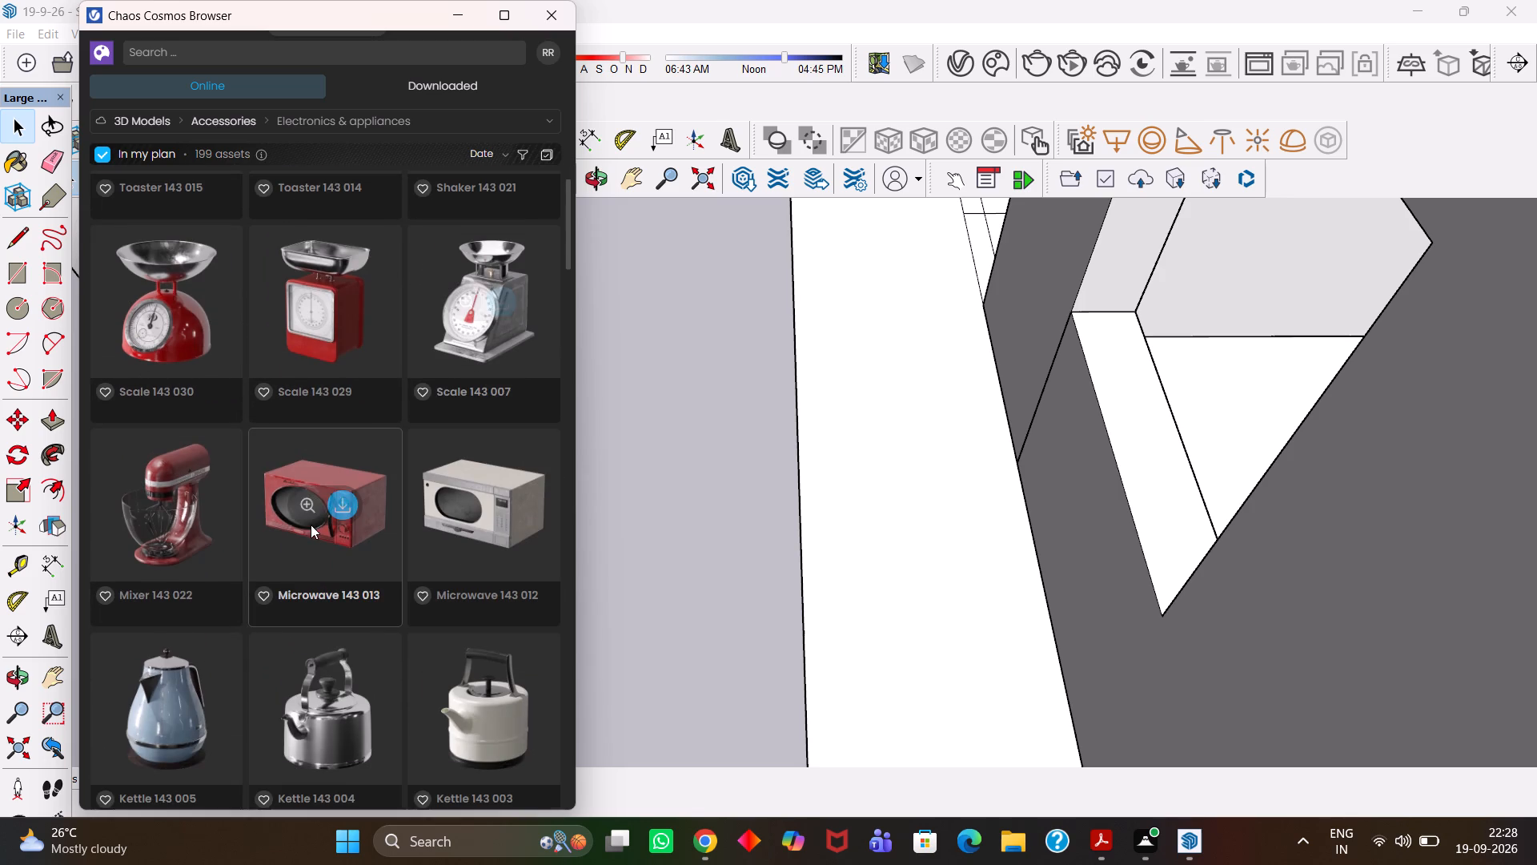
pyautogui.scroll(-1, 309, 525)
pyautogui.scroll(-2, 166, 475)
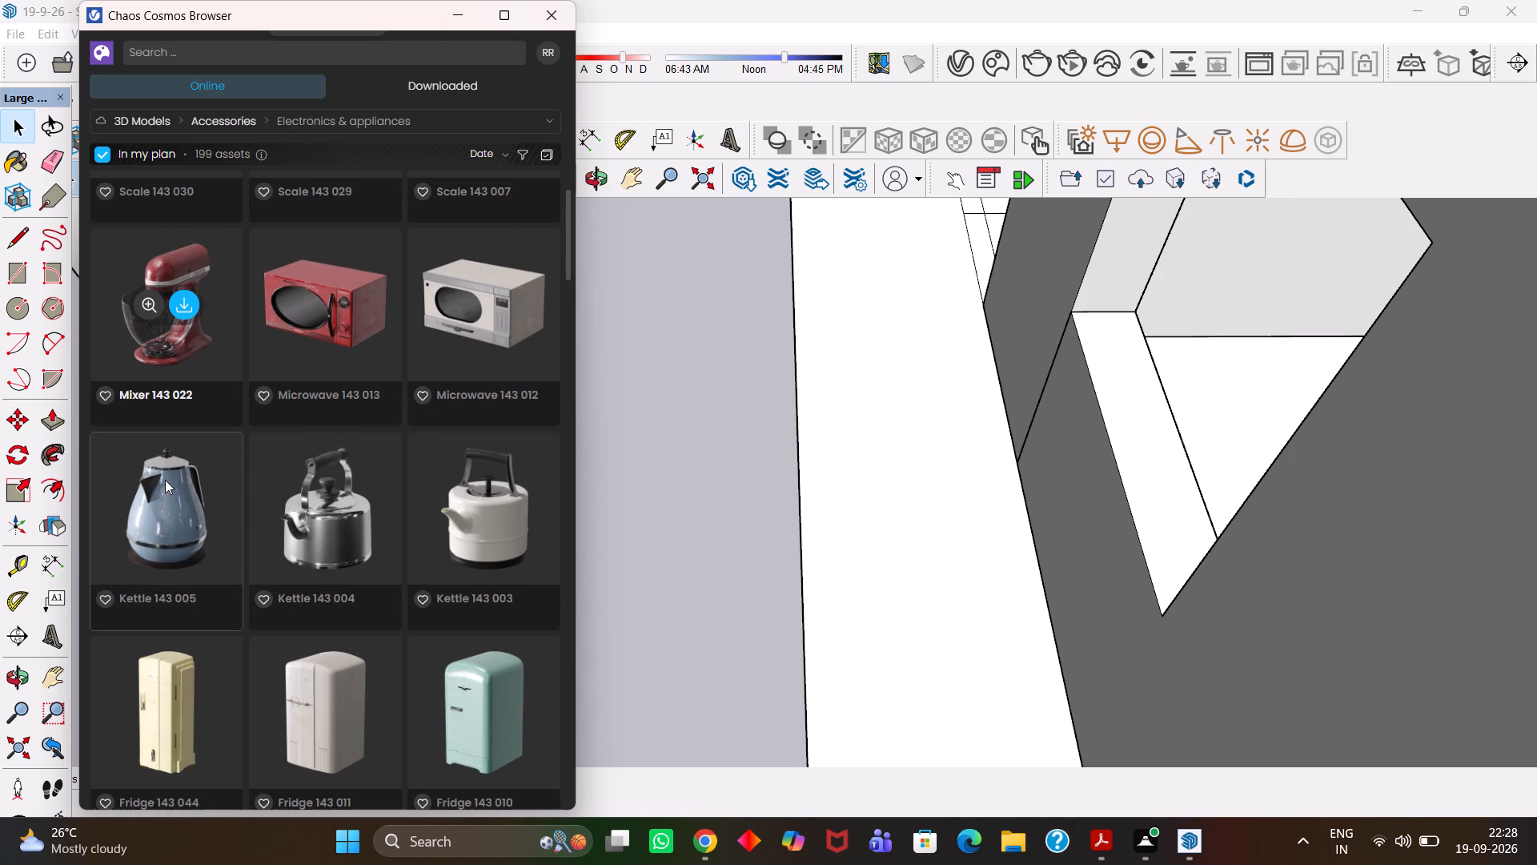
pyautogui.scroll(-2, 493, 437)
pyautogui.scroll(-1, 277, 414)
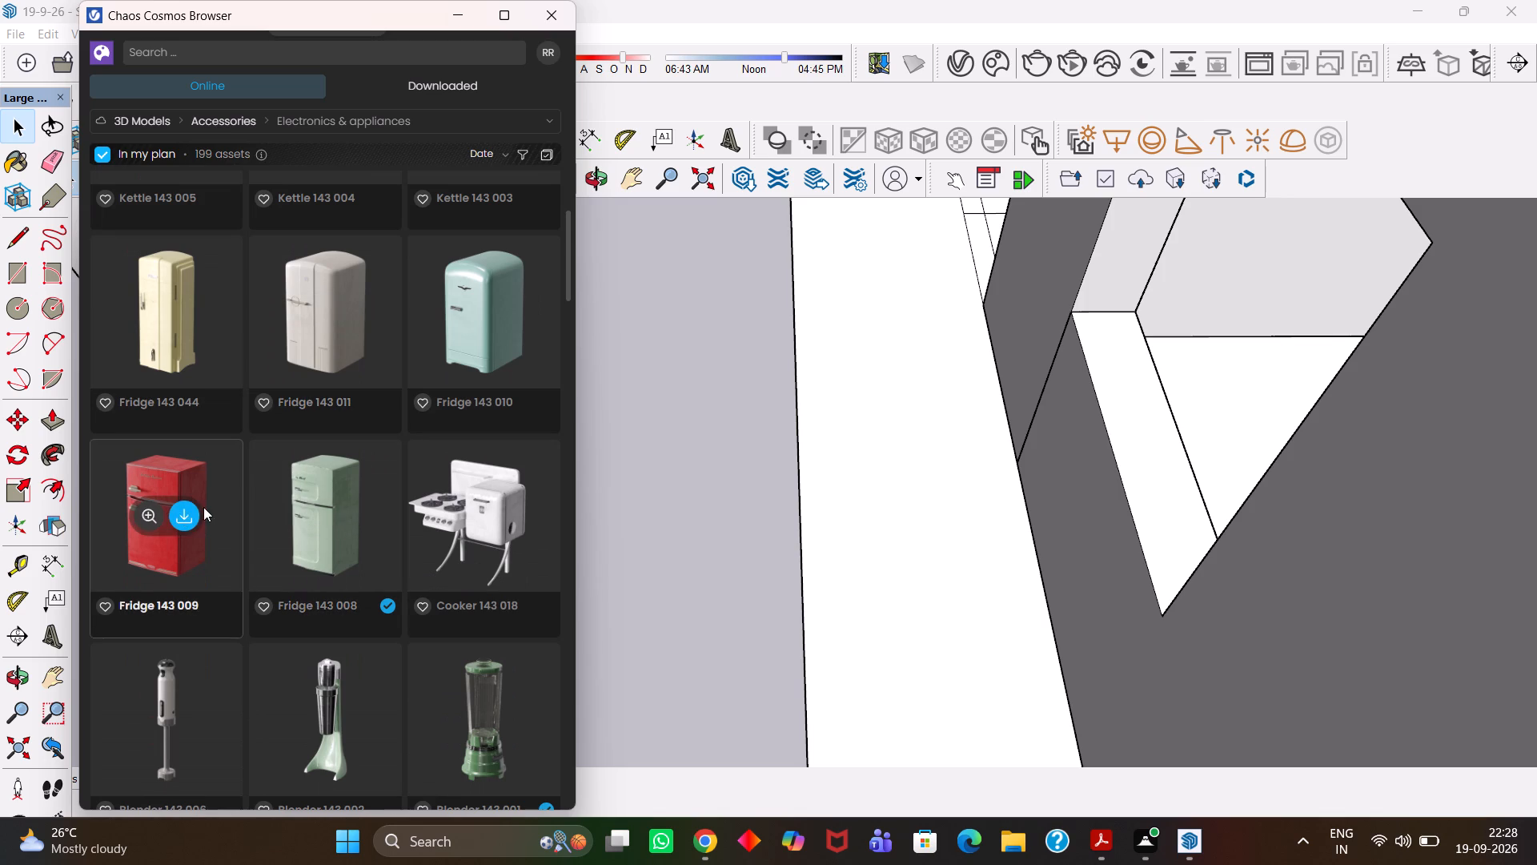
# Import Fridge 143 008 and place one copy on the open ground outside the house, in front of the picture.
pyautogui.doubleClick(347, 521)
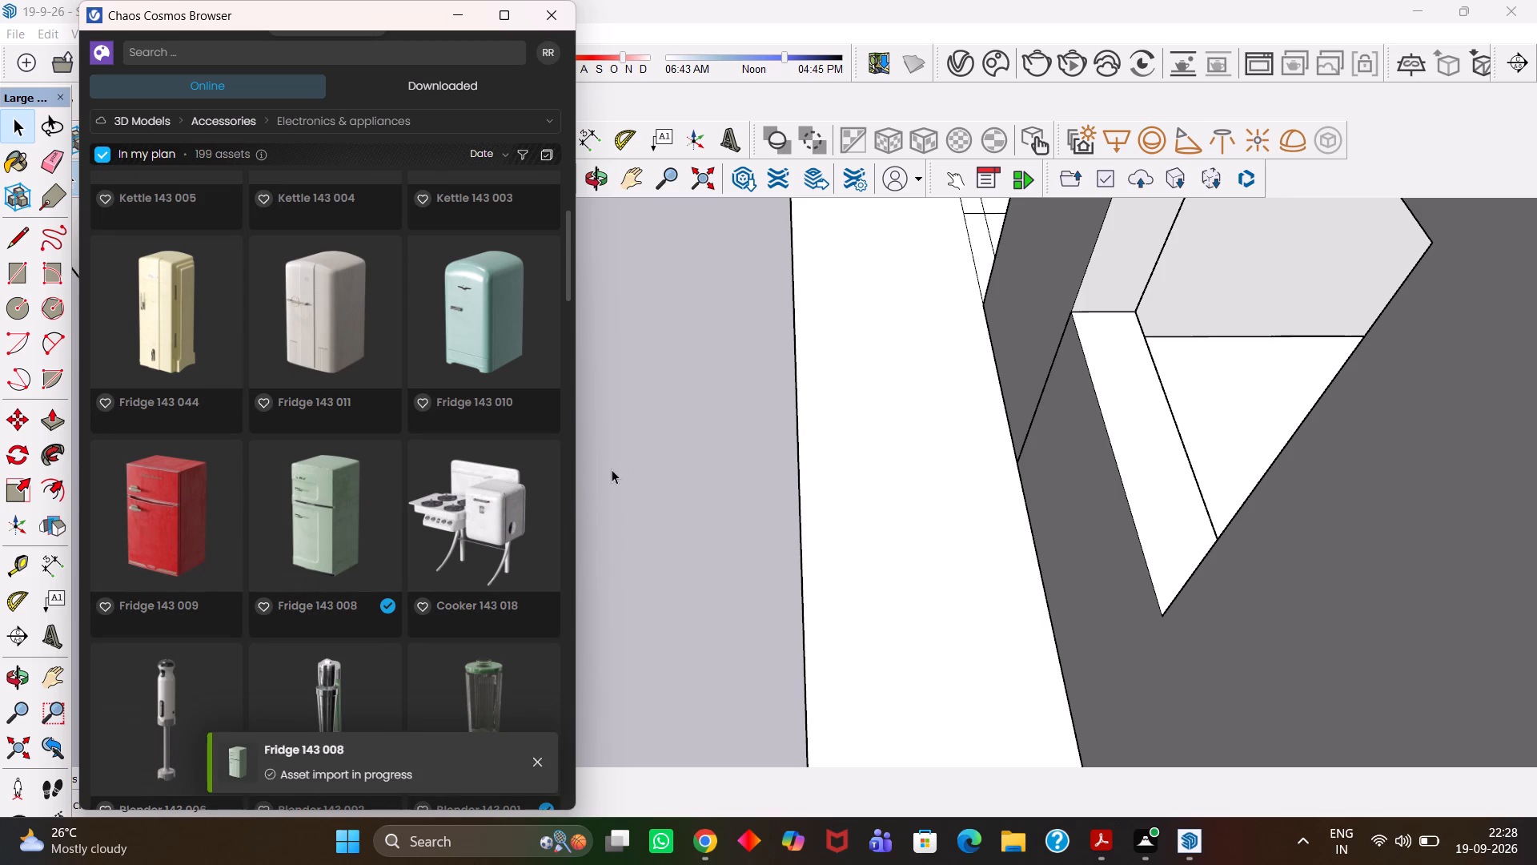
pyautogui.scroll(-2, 466, 558)
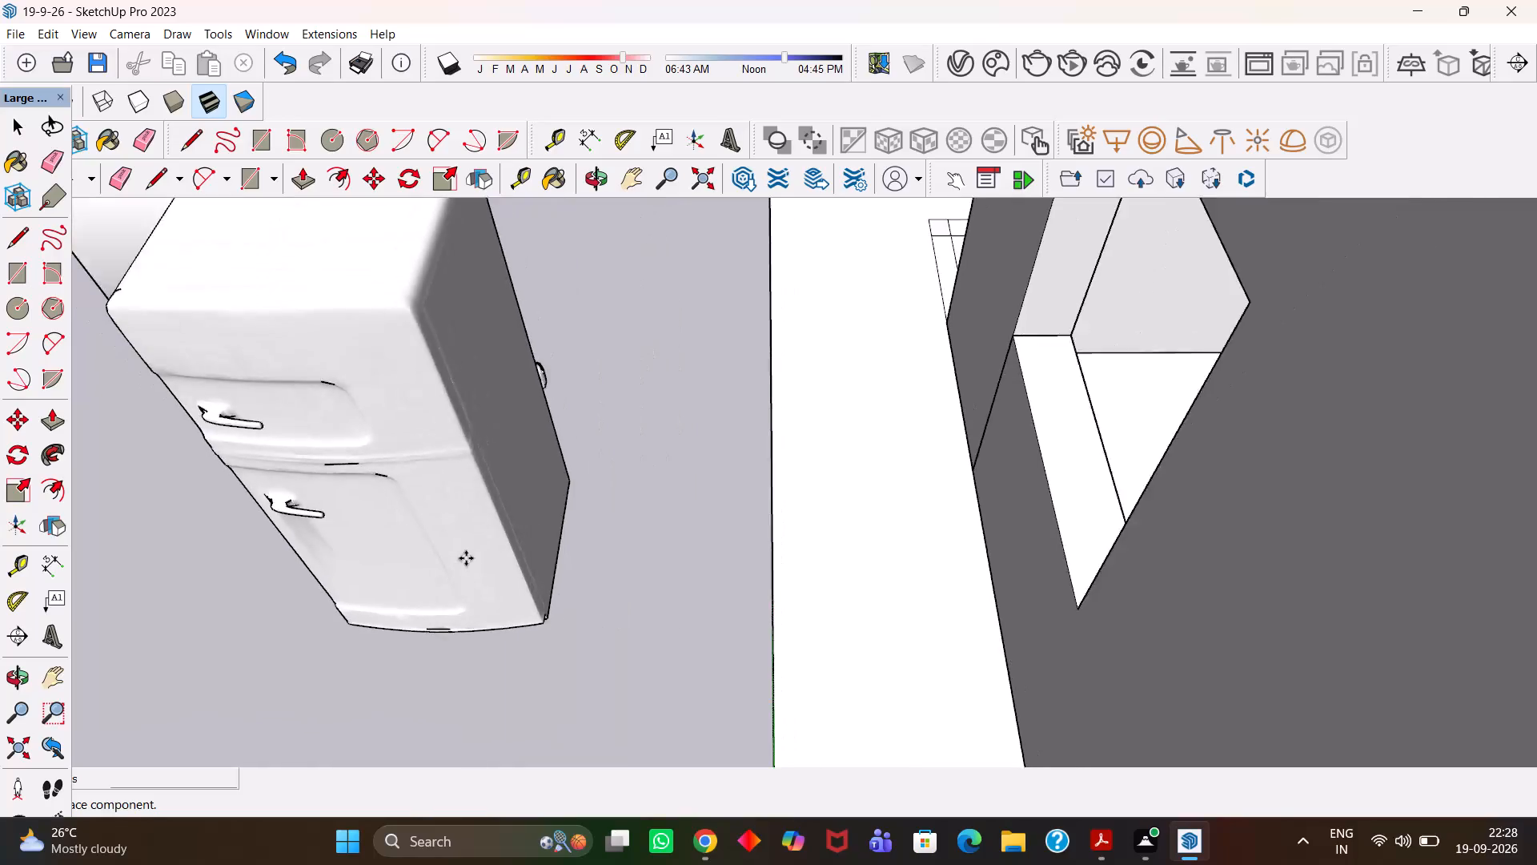
pyautogui.scroll(-3, 466, 558)
pyautogui.click(331, 634)
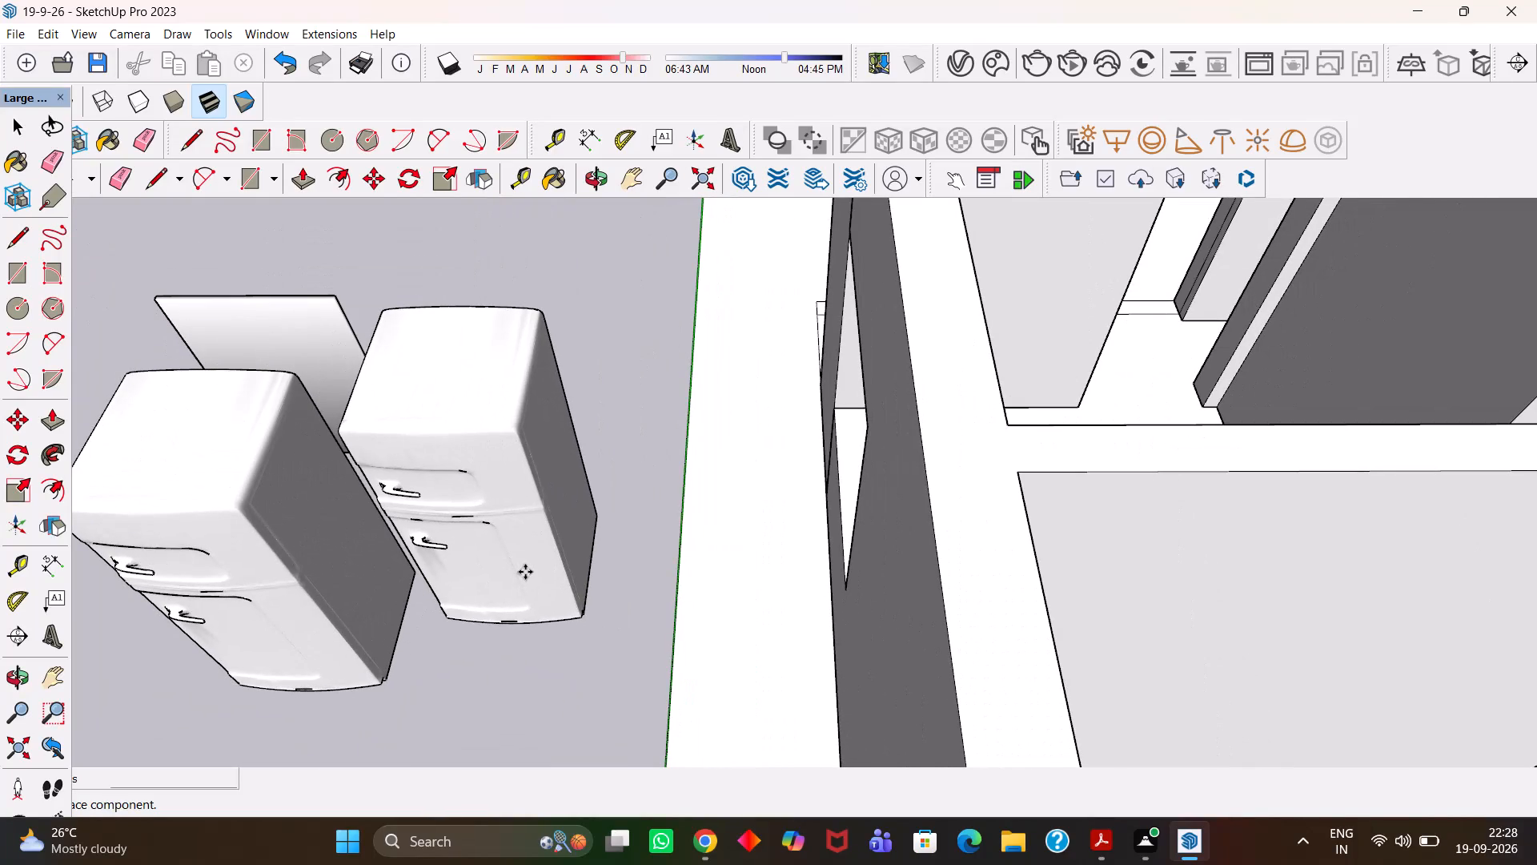
pyautogui.press('Escape')
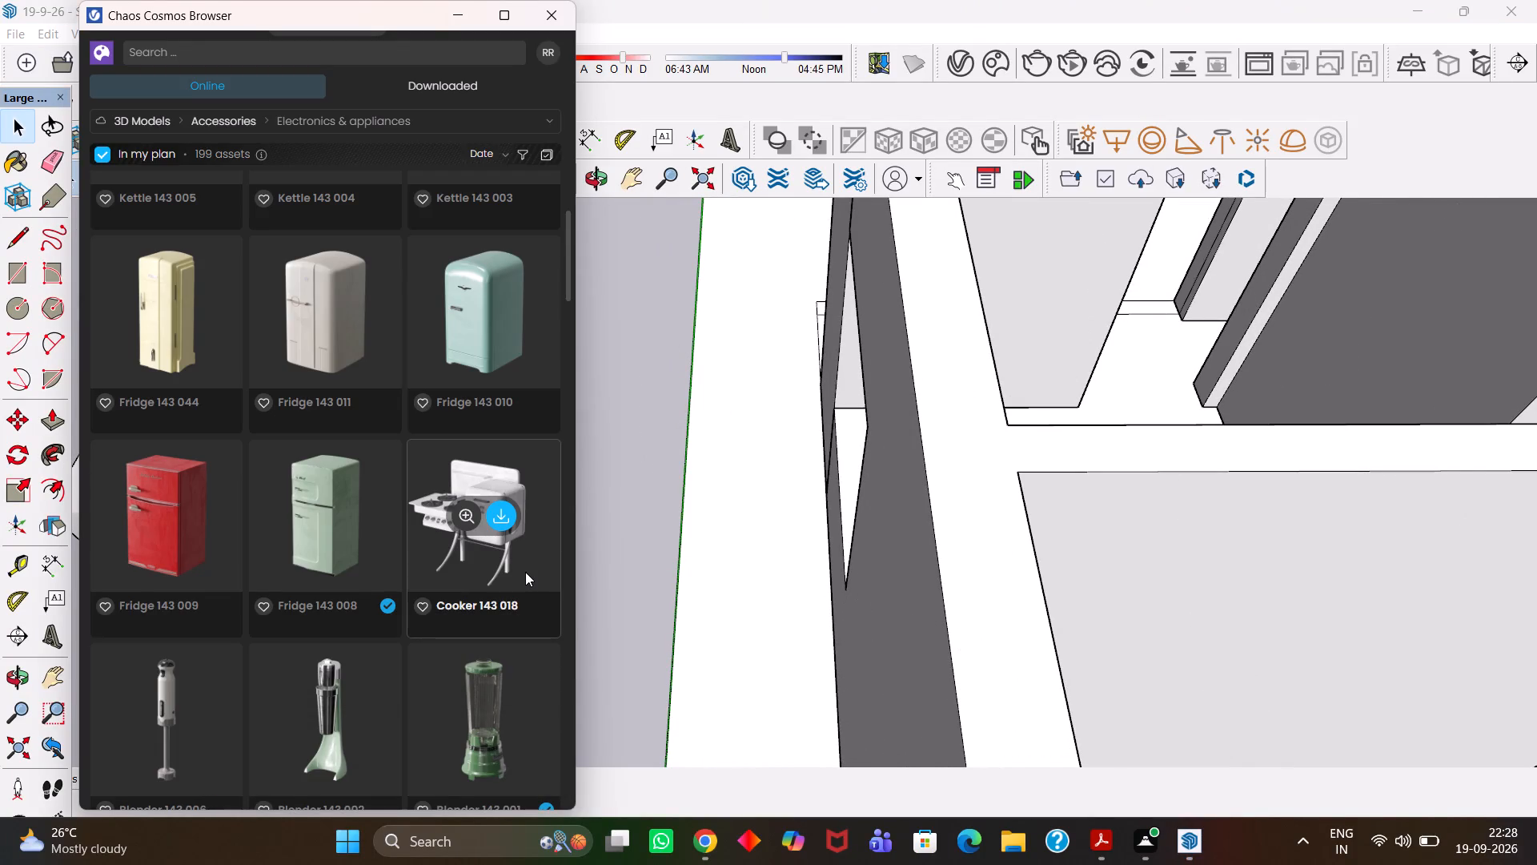
# Download Router 156 006 from the electronics and place two copies on the open ground near the radios.
pyautogui.scroll(-4, 348, 521)
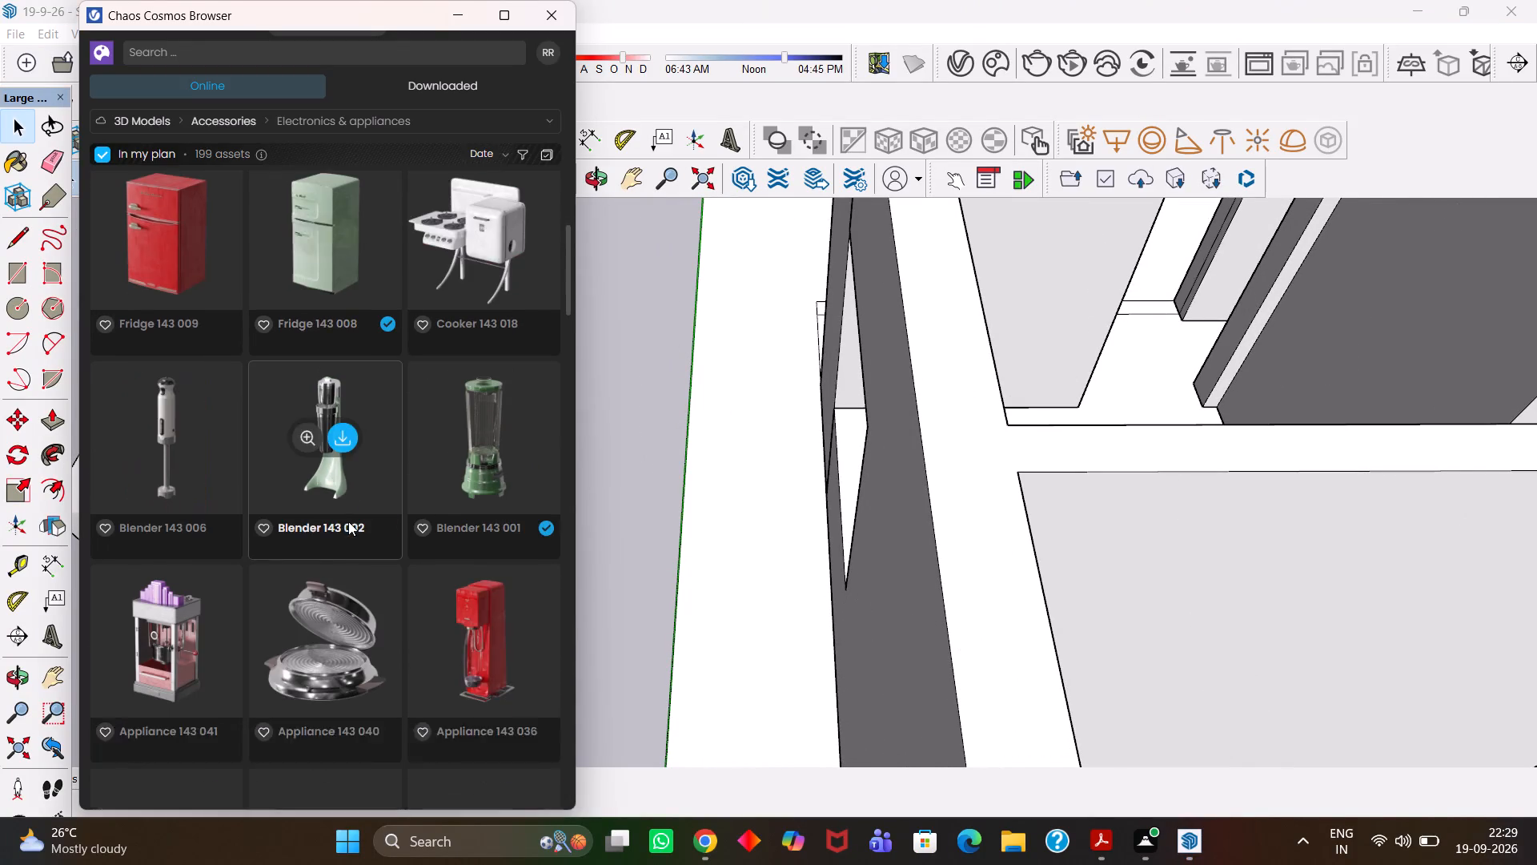
pyautogui.scroll(-2, 348, 521)
pyautogui.scroll(-3, 253, 461)
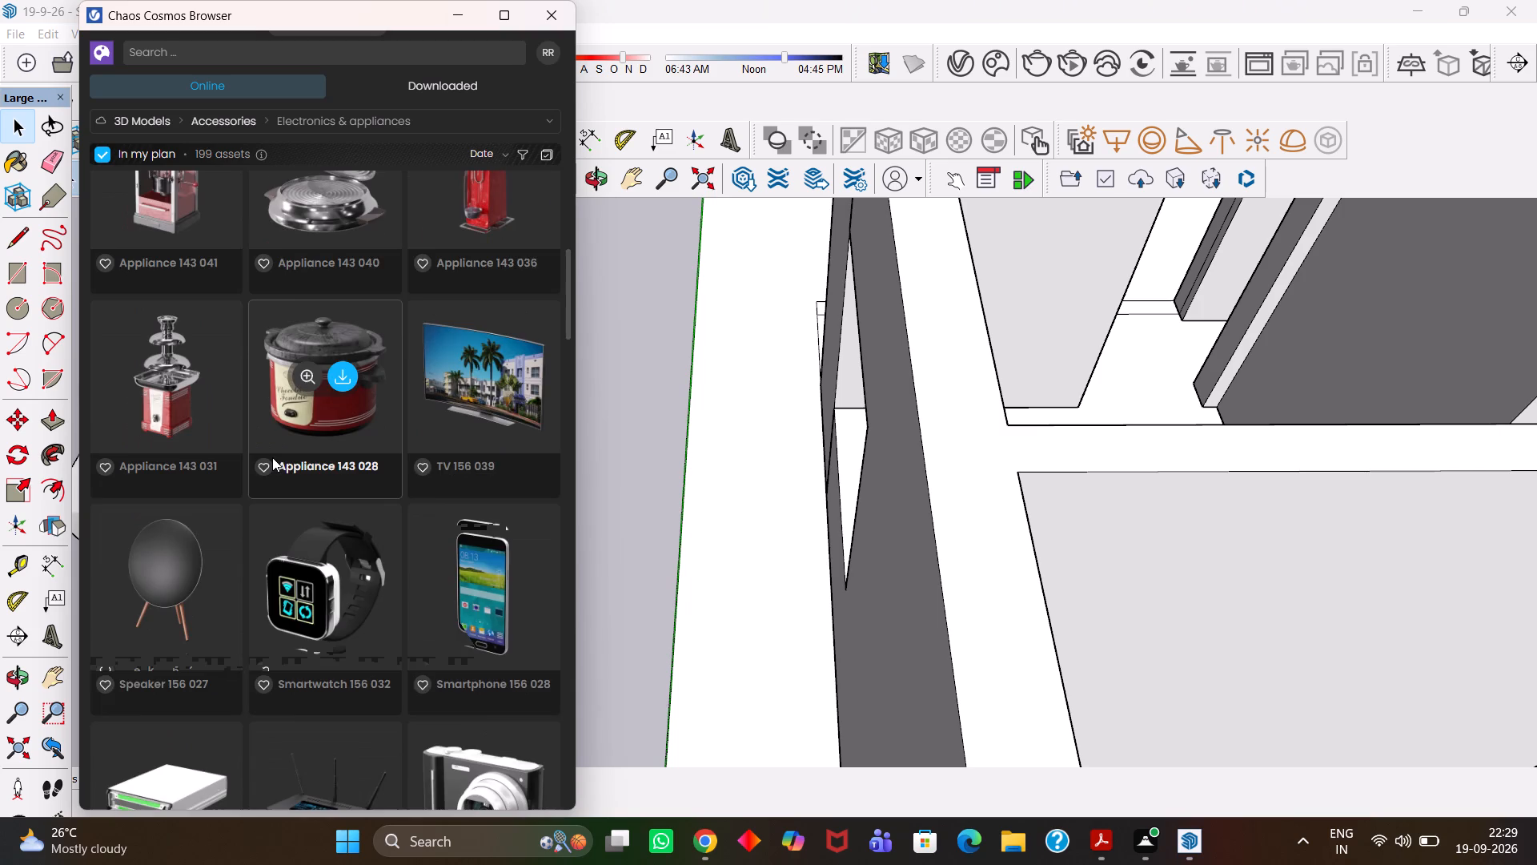
pyautogui.scroll(-2, 272, 457)
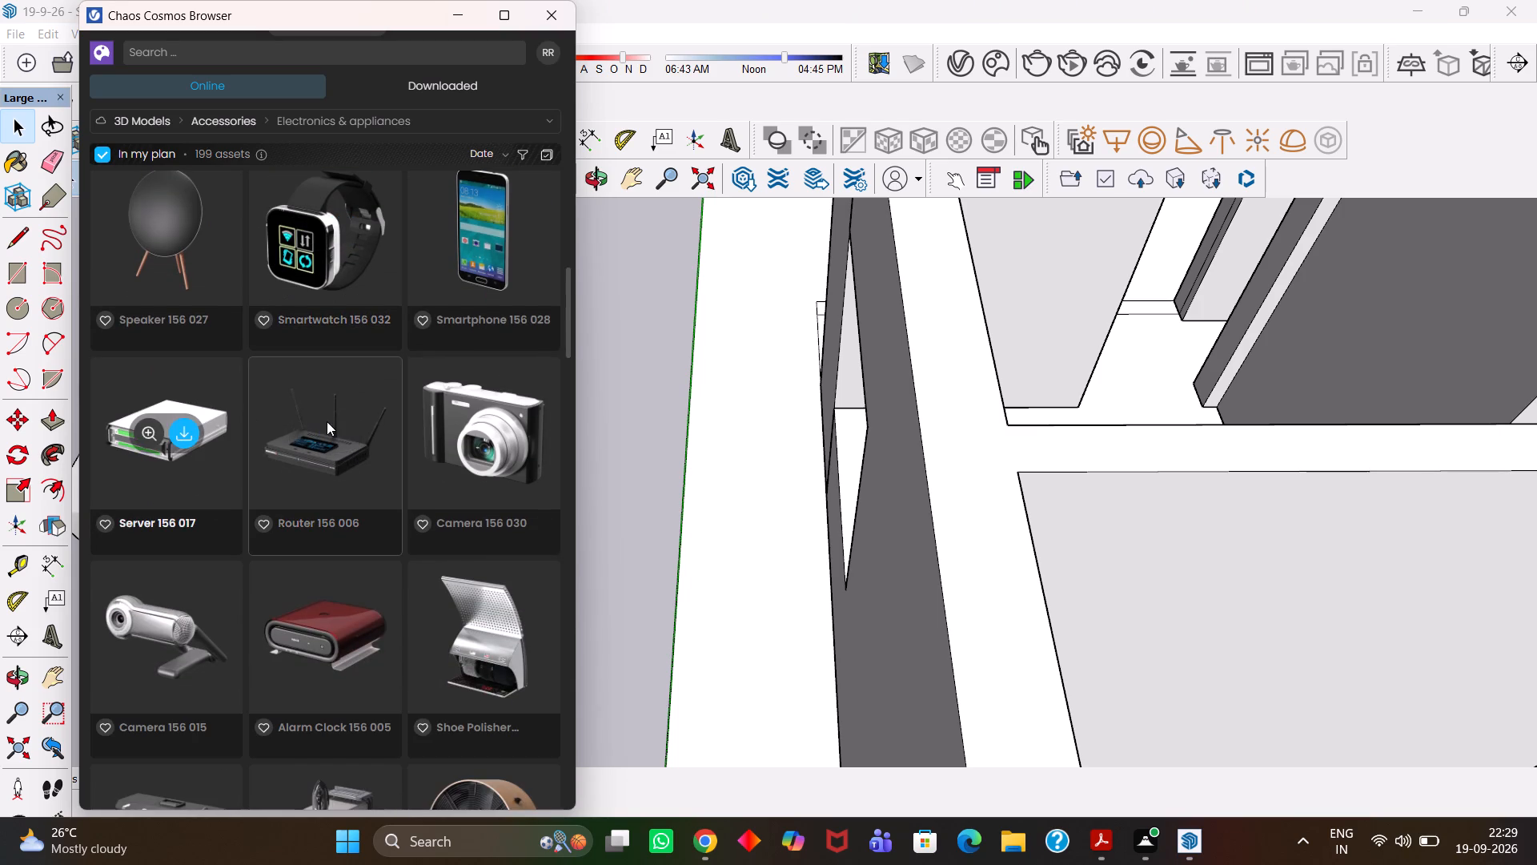
pyautogui.click(340, 430)
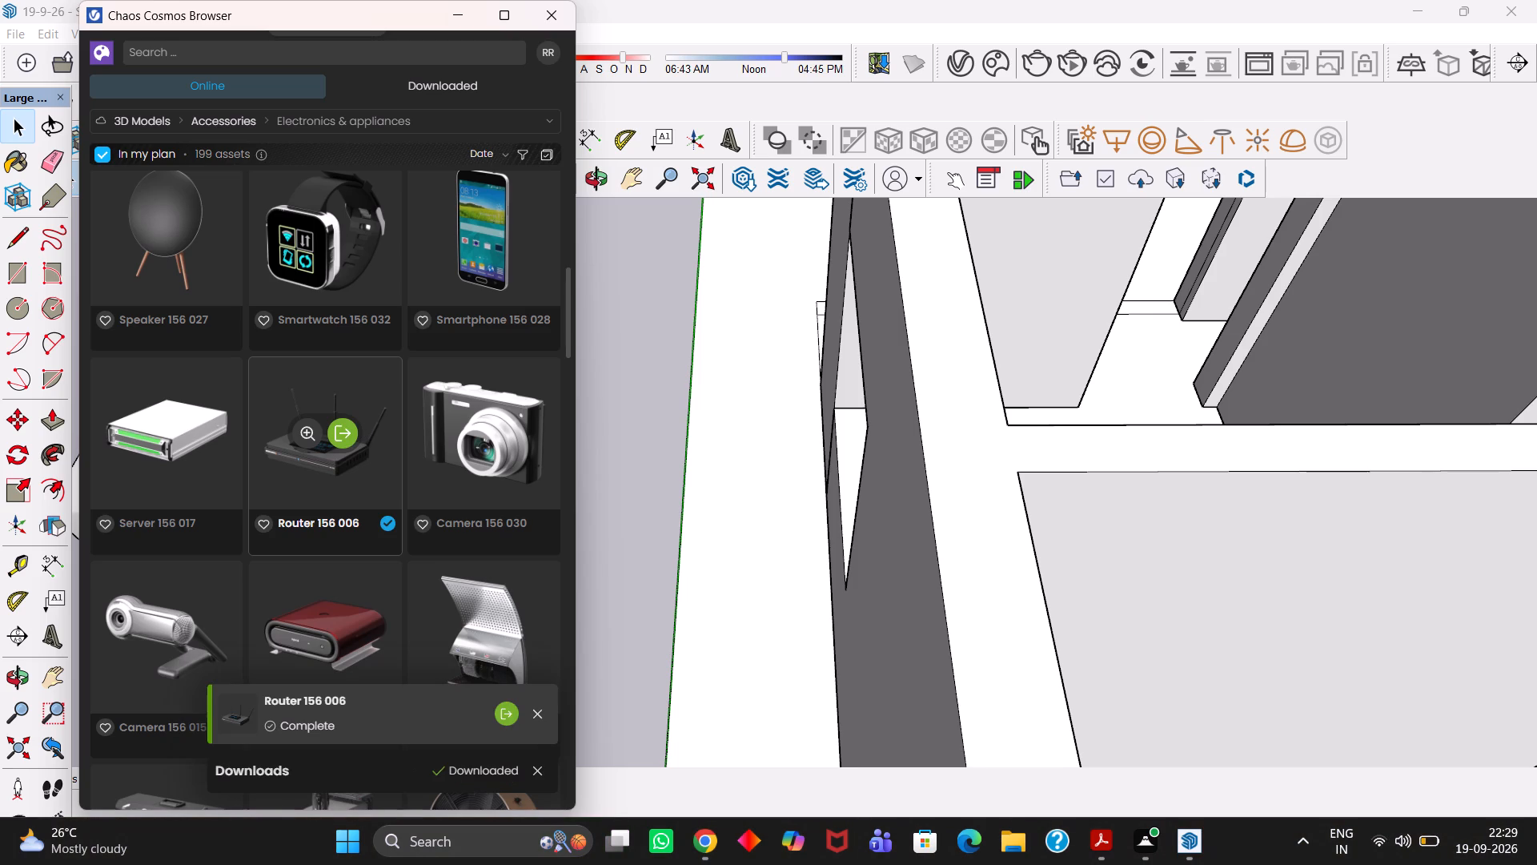
pyautogui.doubleClick(339, 430)
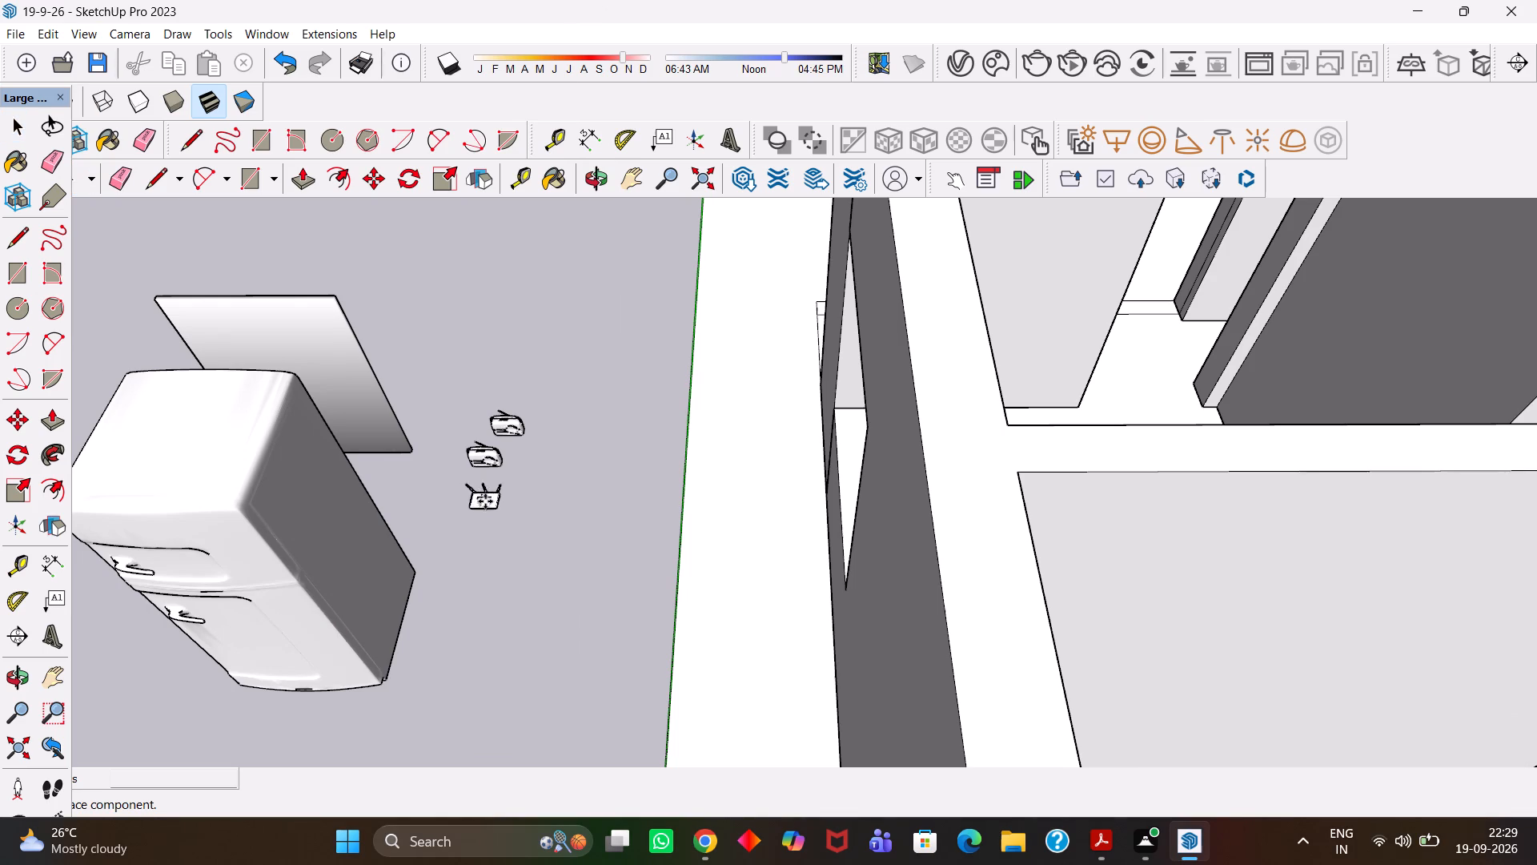
pyautogui.click(502, 499)
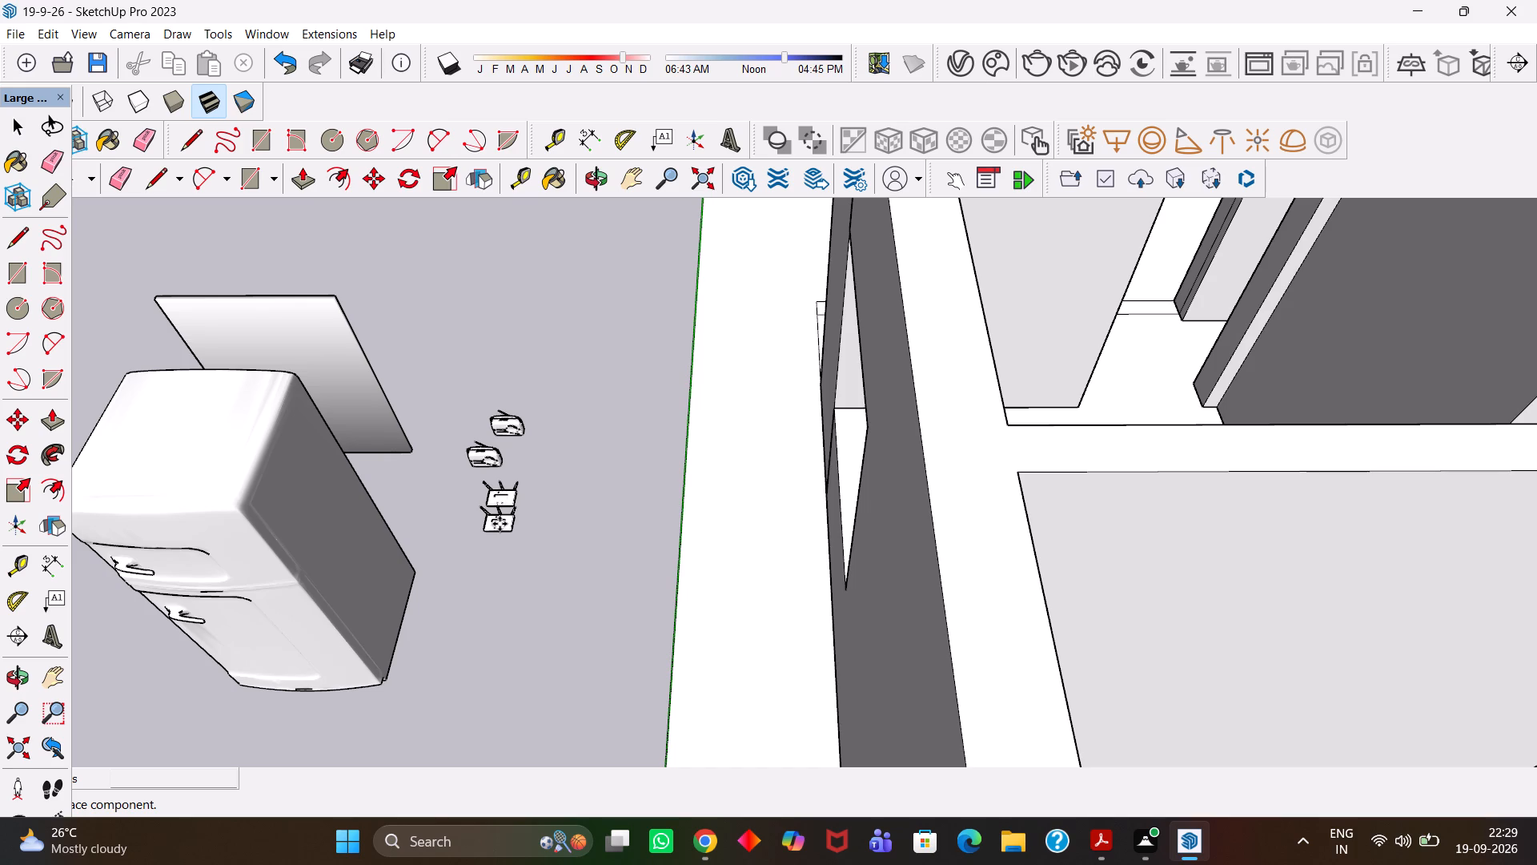
pyautogui.scroll(1, 488, 558)
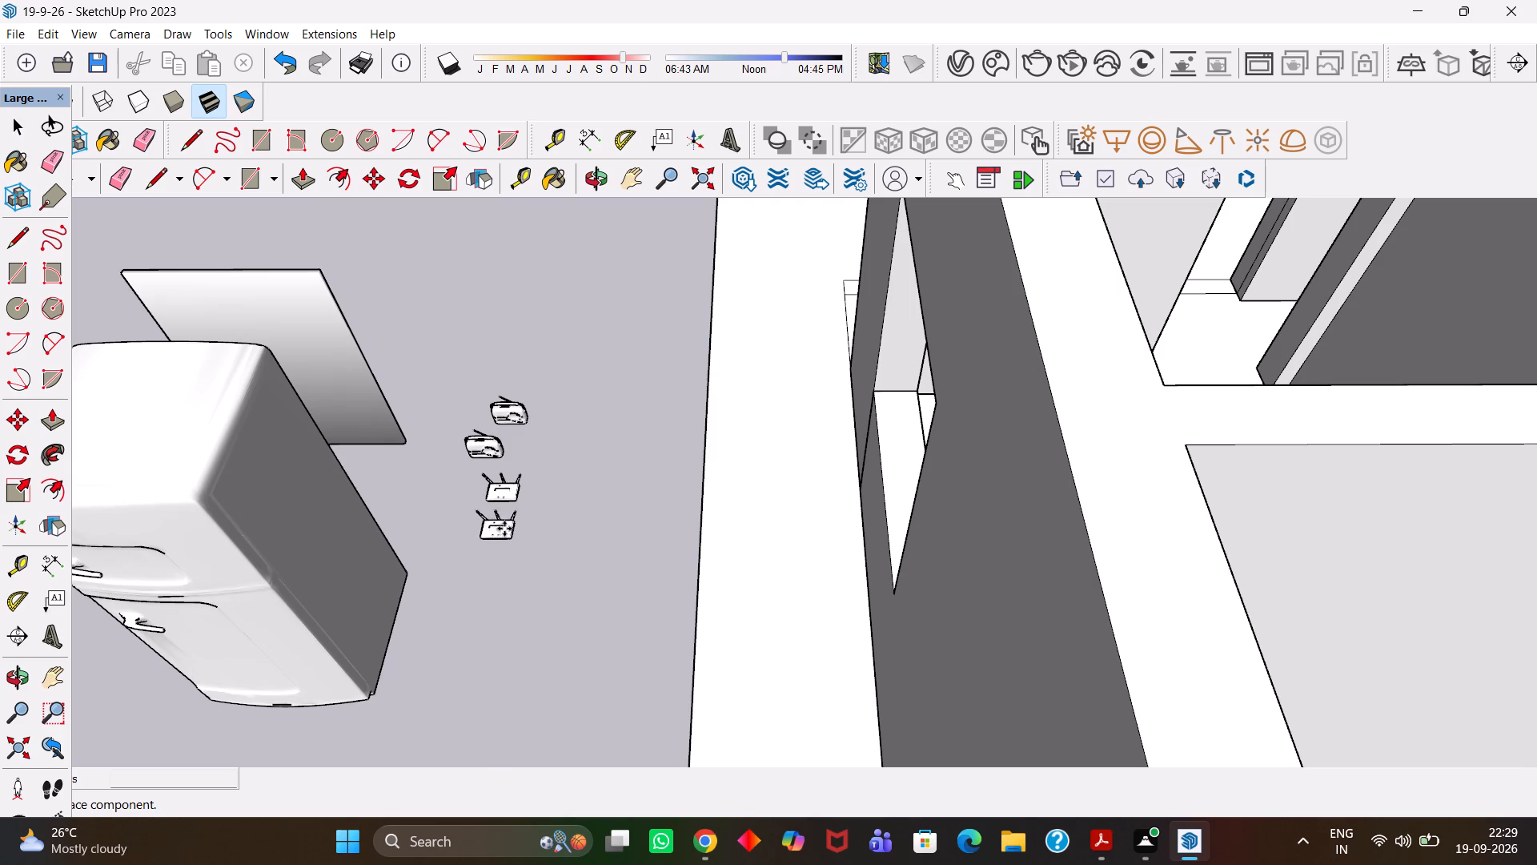
pyautogui.click(556, 474)
pyautogui.press('space')
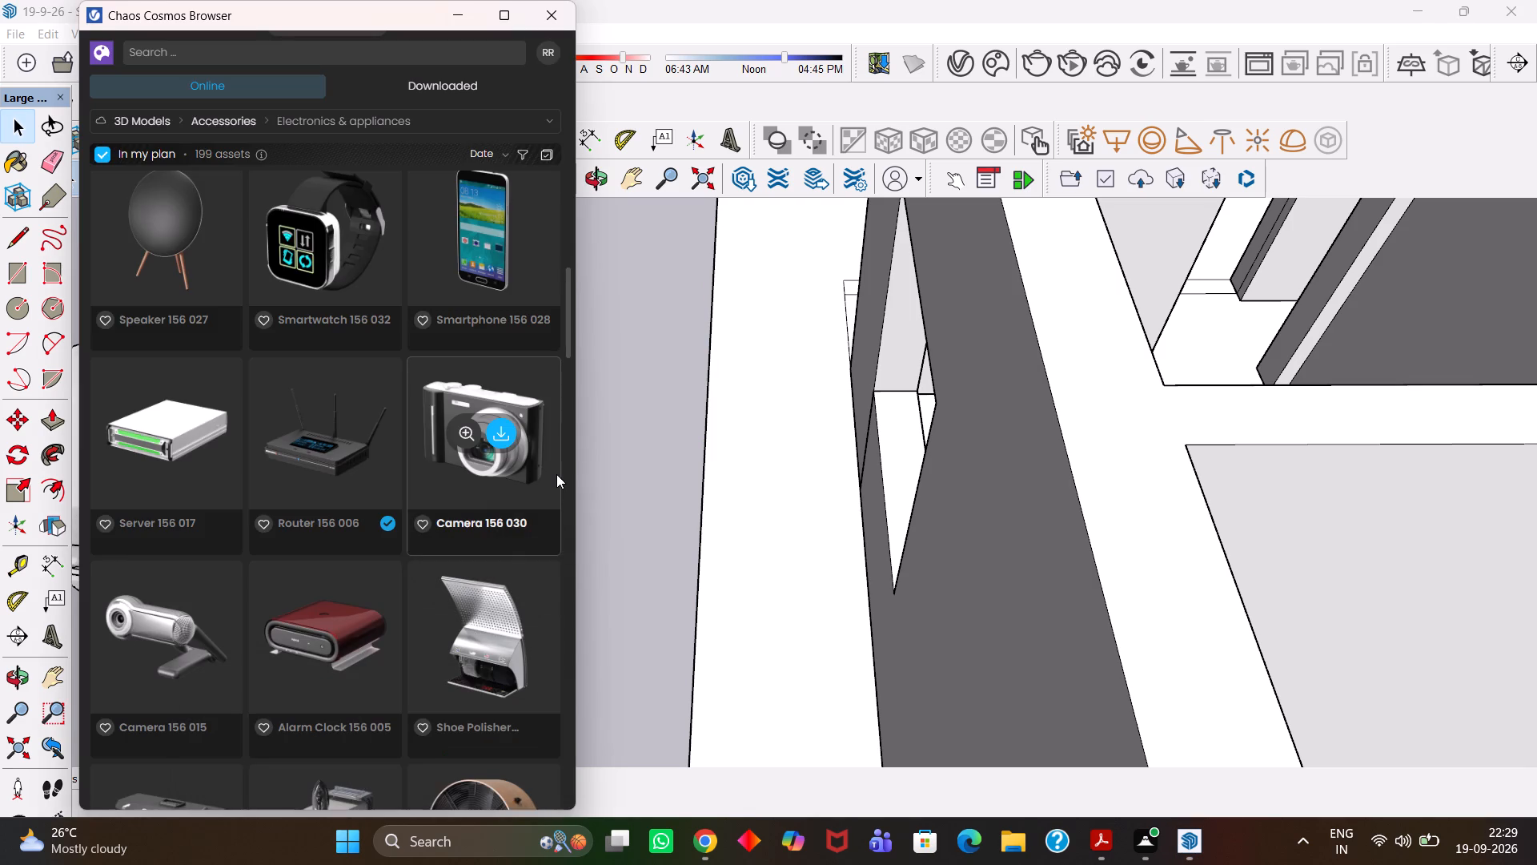
# Examine the electronics and appliances from the cameras and fans through coffee machines and air conditioners, and back up to the sockets and keyboards.
pyautogui.scroll(-6, 365, 421)
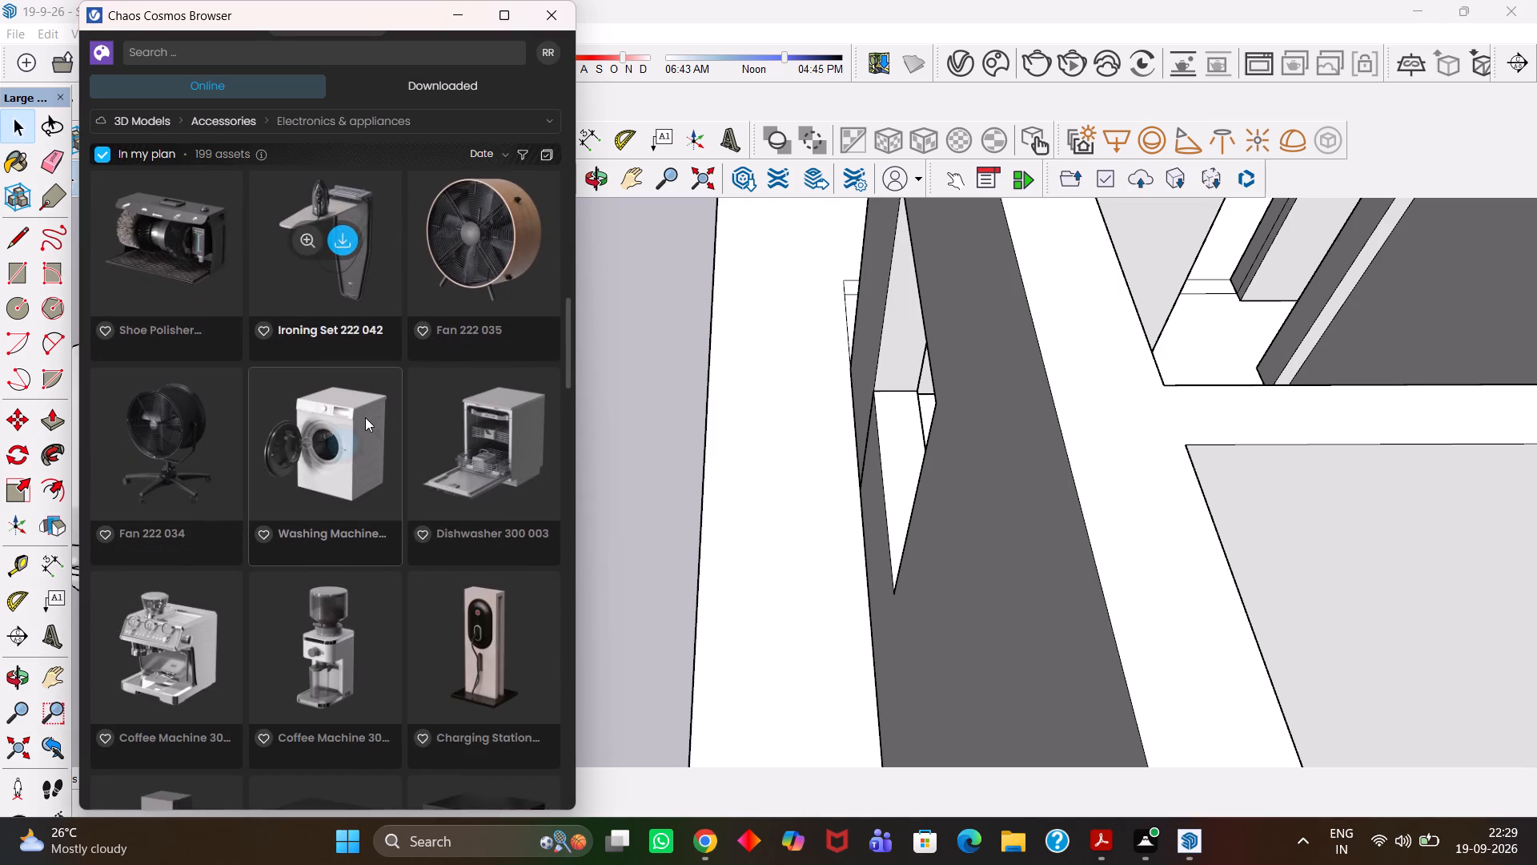
pyautogui.scroll(-10, 365, 417)
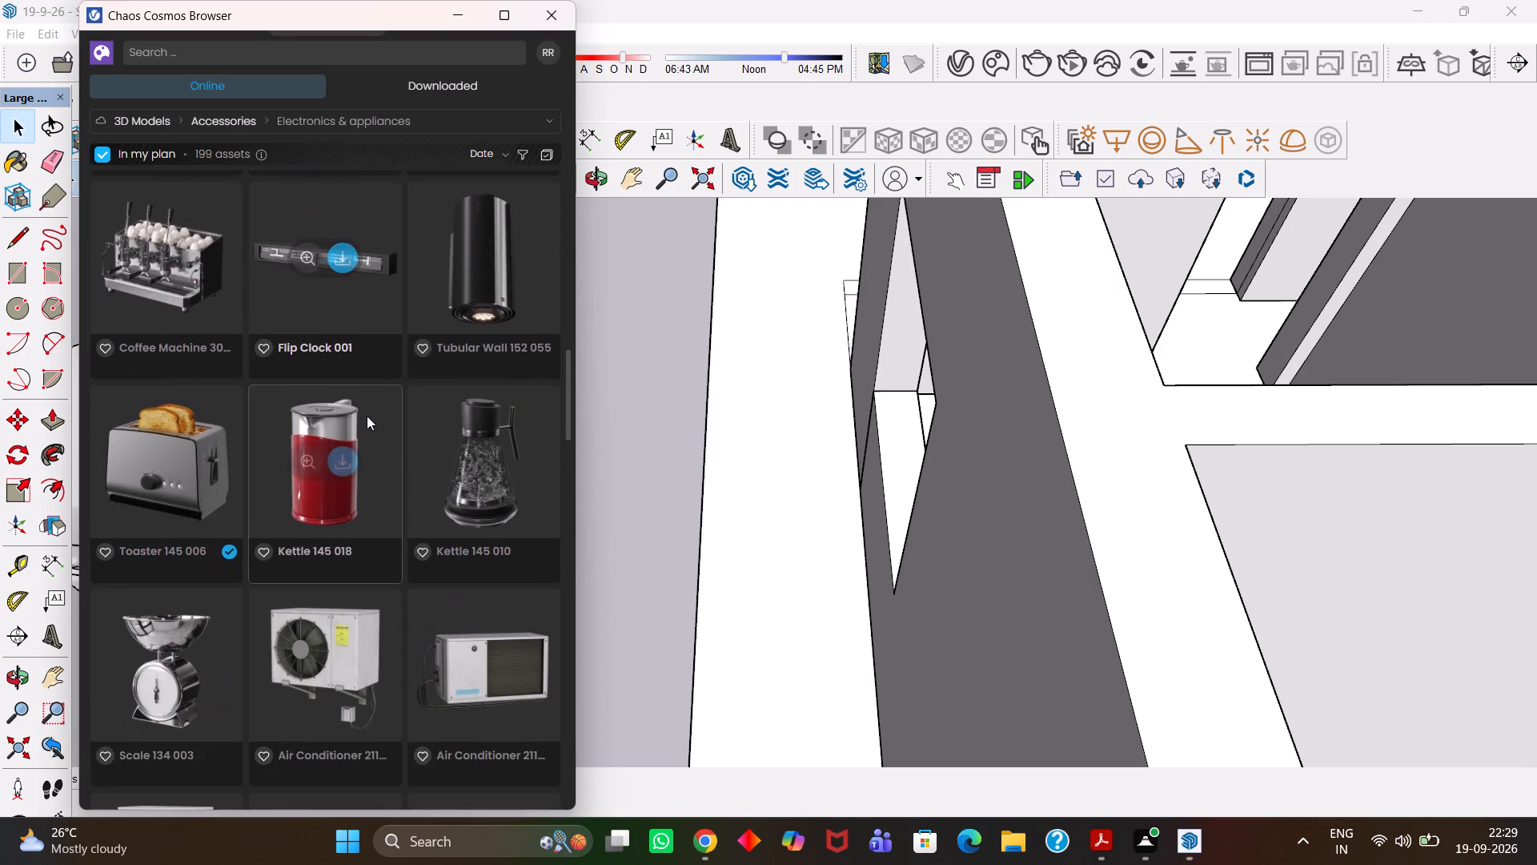
pyautogui.scroll(-2, 367, 416)
pyautogui.scroll(13, 367, 416)
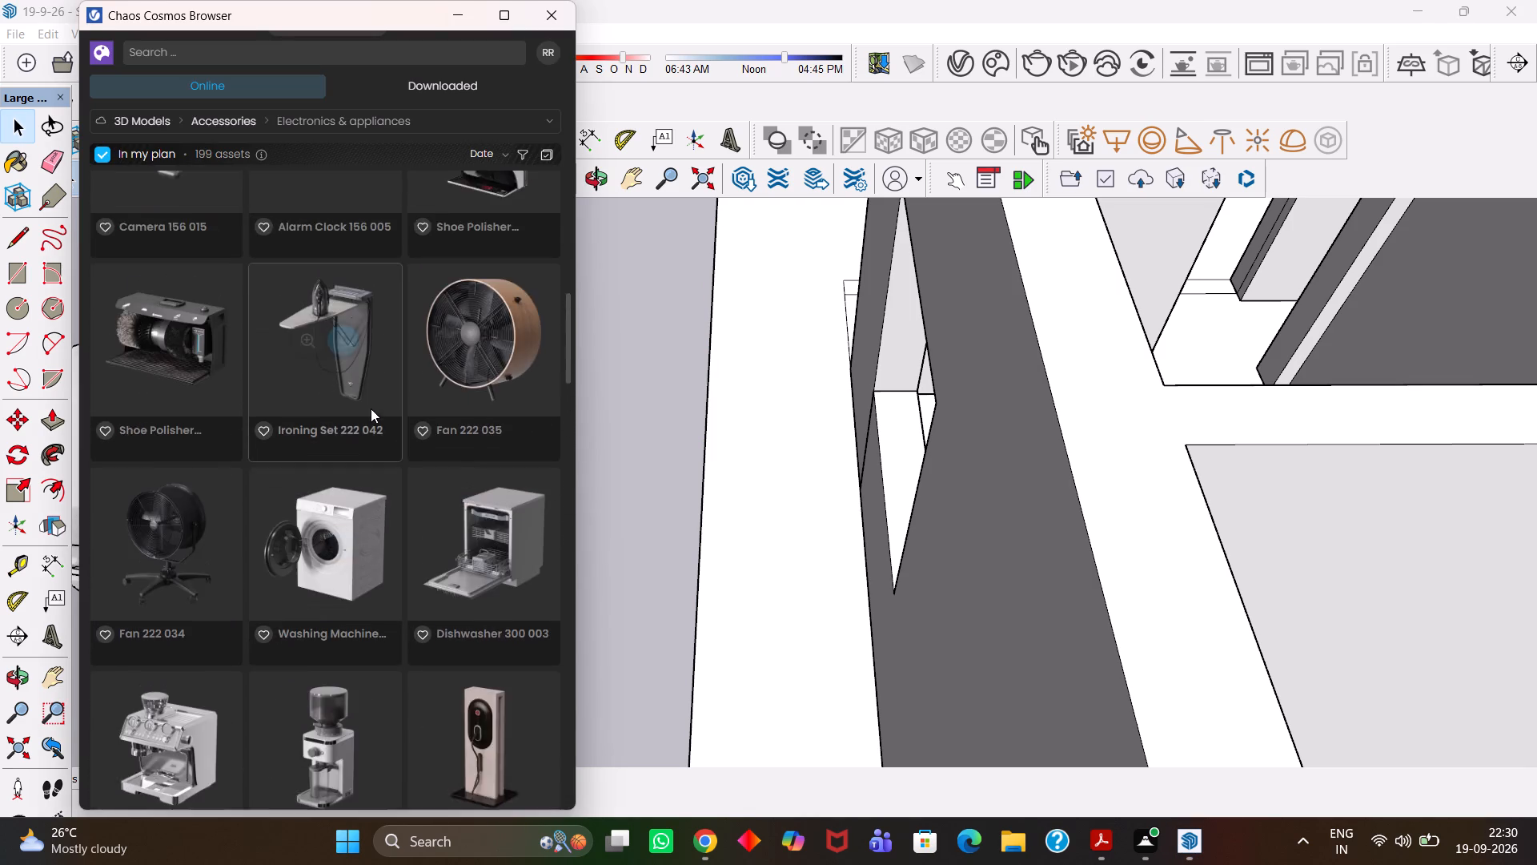
pyautogui.scroll(19, 371, 408)
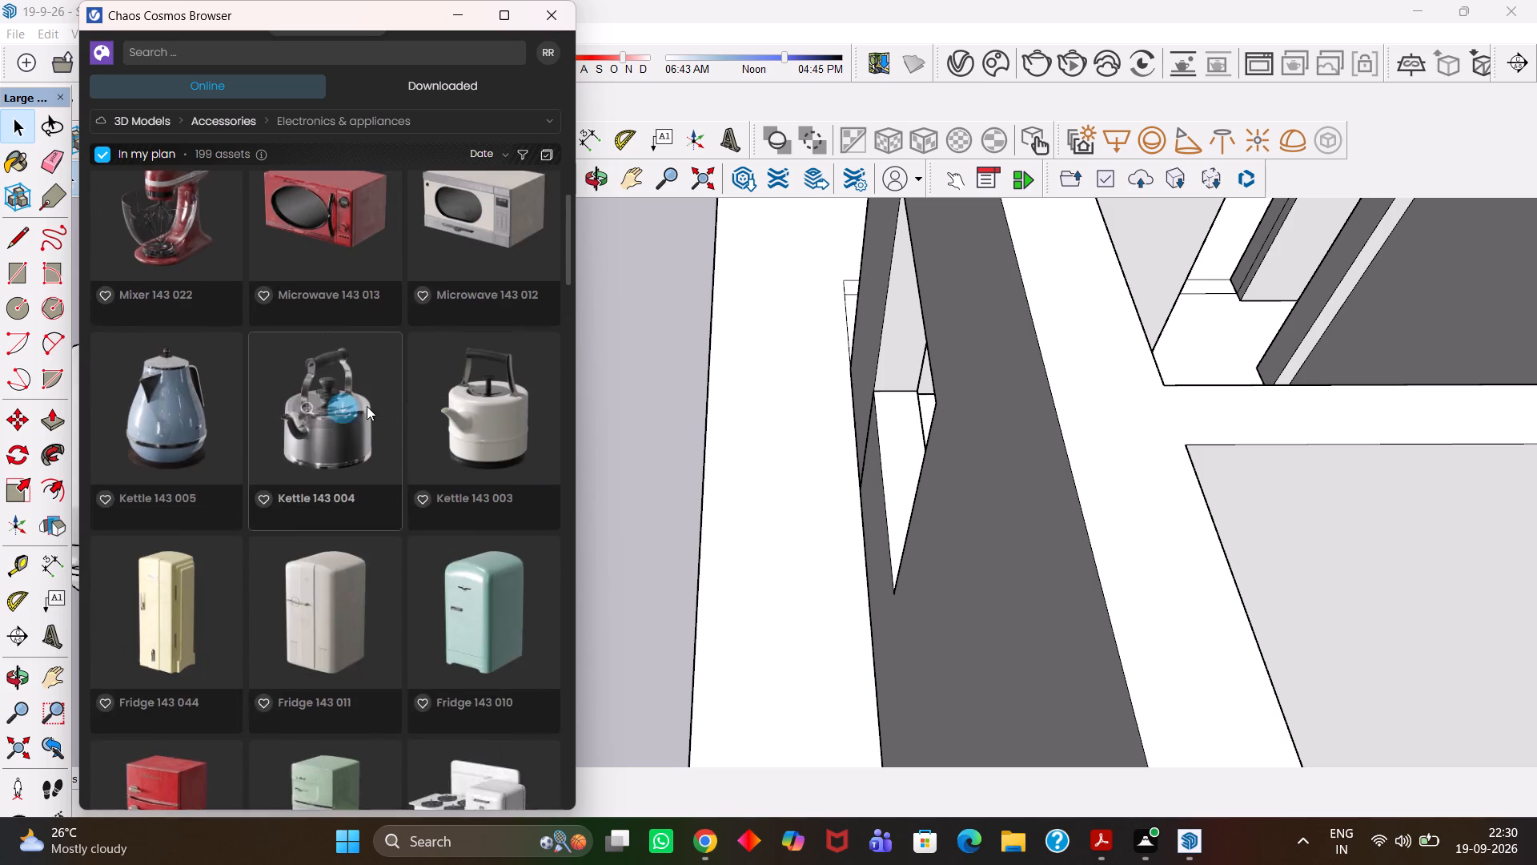
pyautogui.scroll(20, 367, 406)
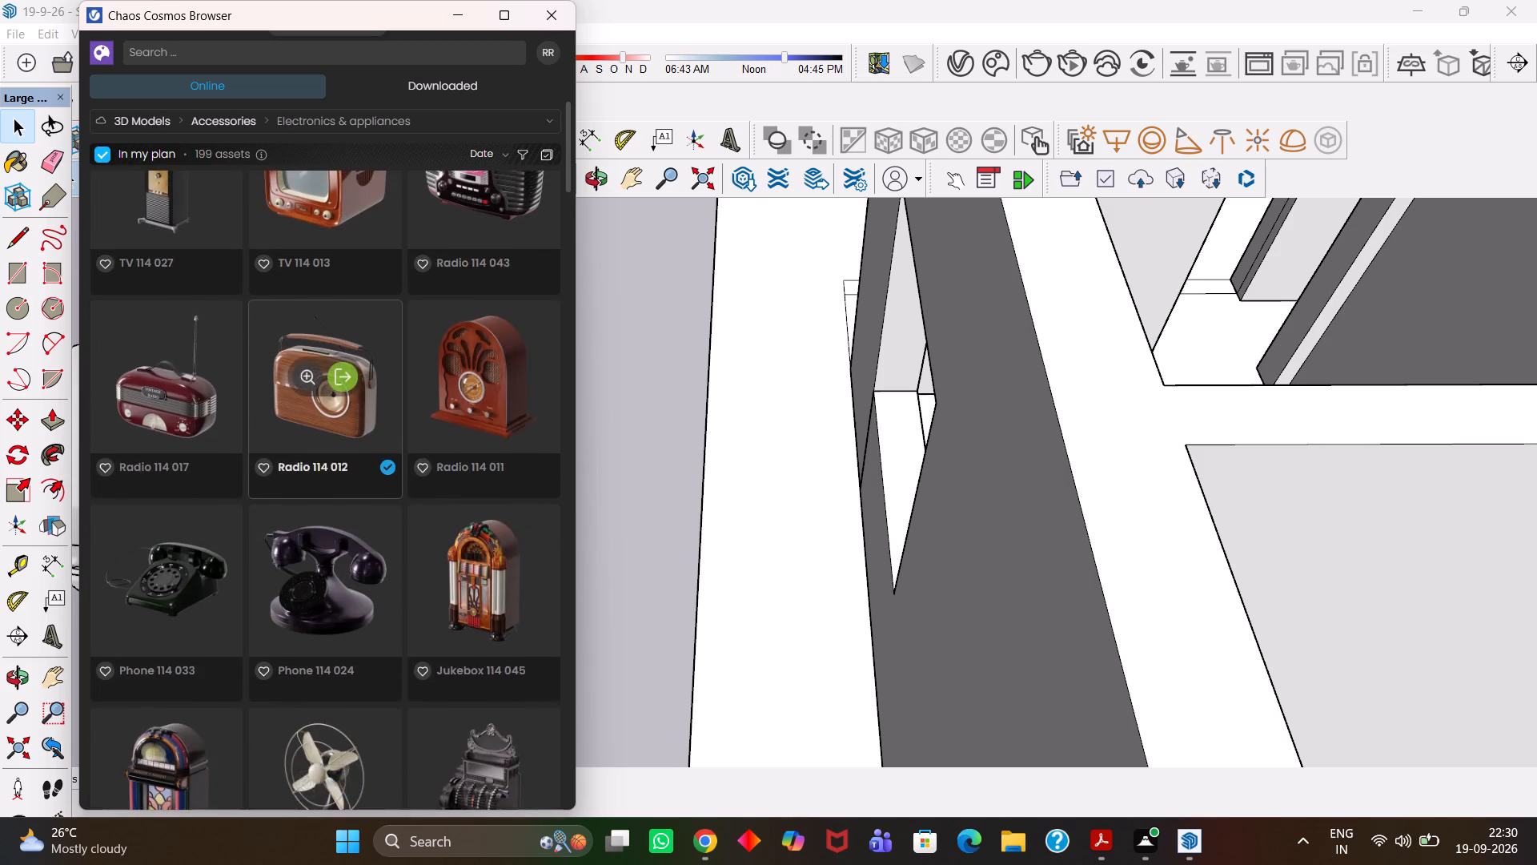
pyautogui.scroll(20, 376, 381)
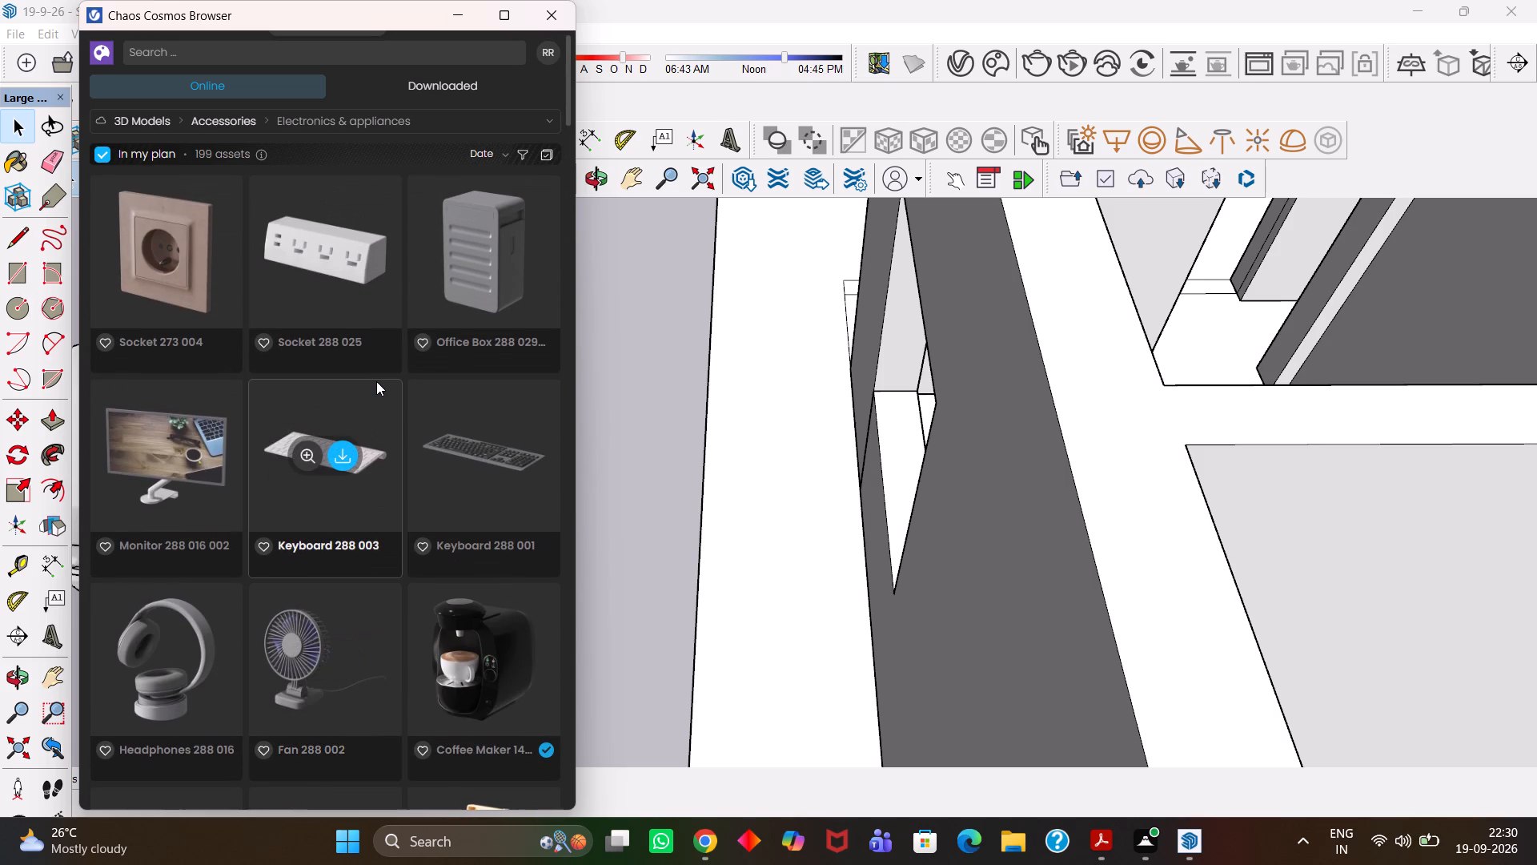
pyautogui.scroll(11, 376, 381)
pyautogui.scroll(3, 350, 289)
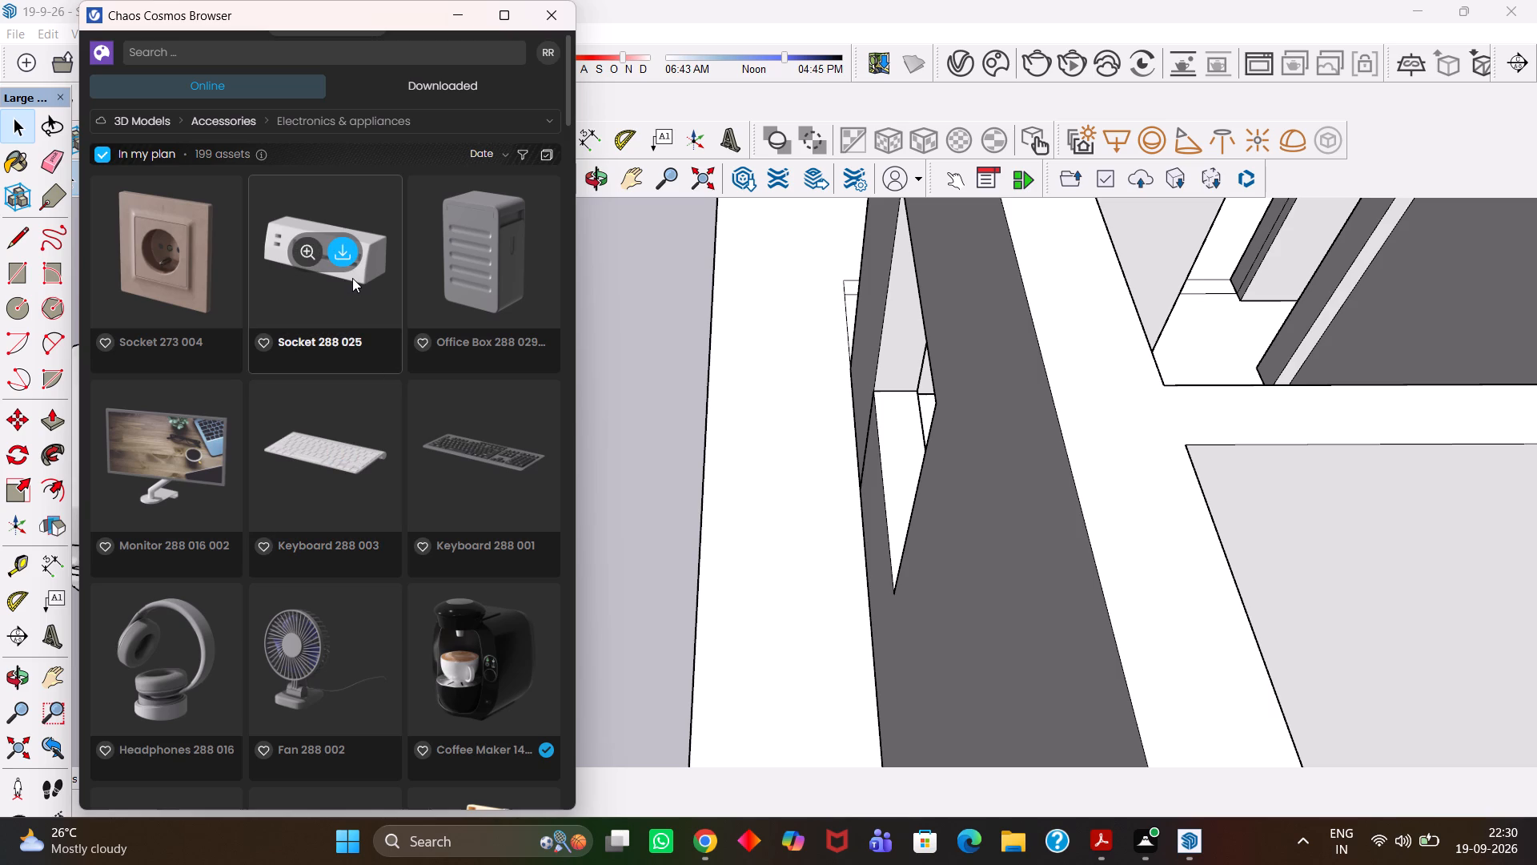
# Minimise the Chaos Cosmos browser and return to the items outside the house with the Select tool active.
pyautogui.click(455, 18)
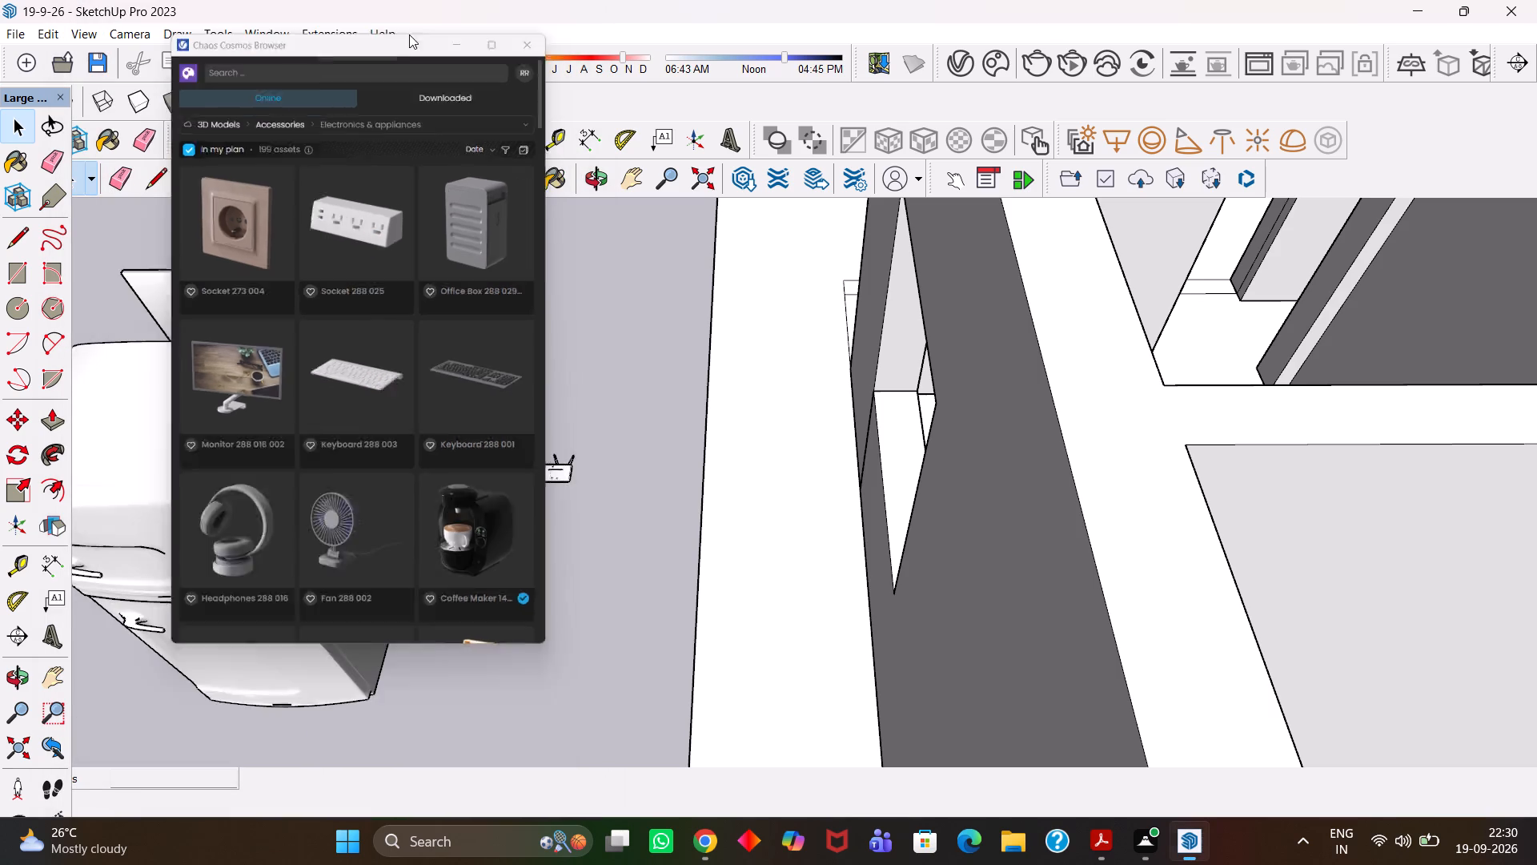
pyautogui.scroll(4, 582, 305)
pyautogui.scroll(-6, 553, 350)
pyautogui.press('space')
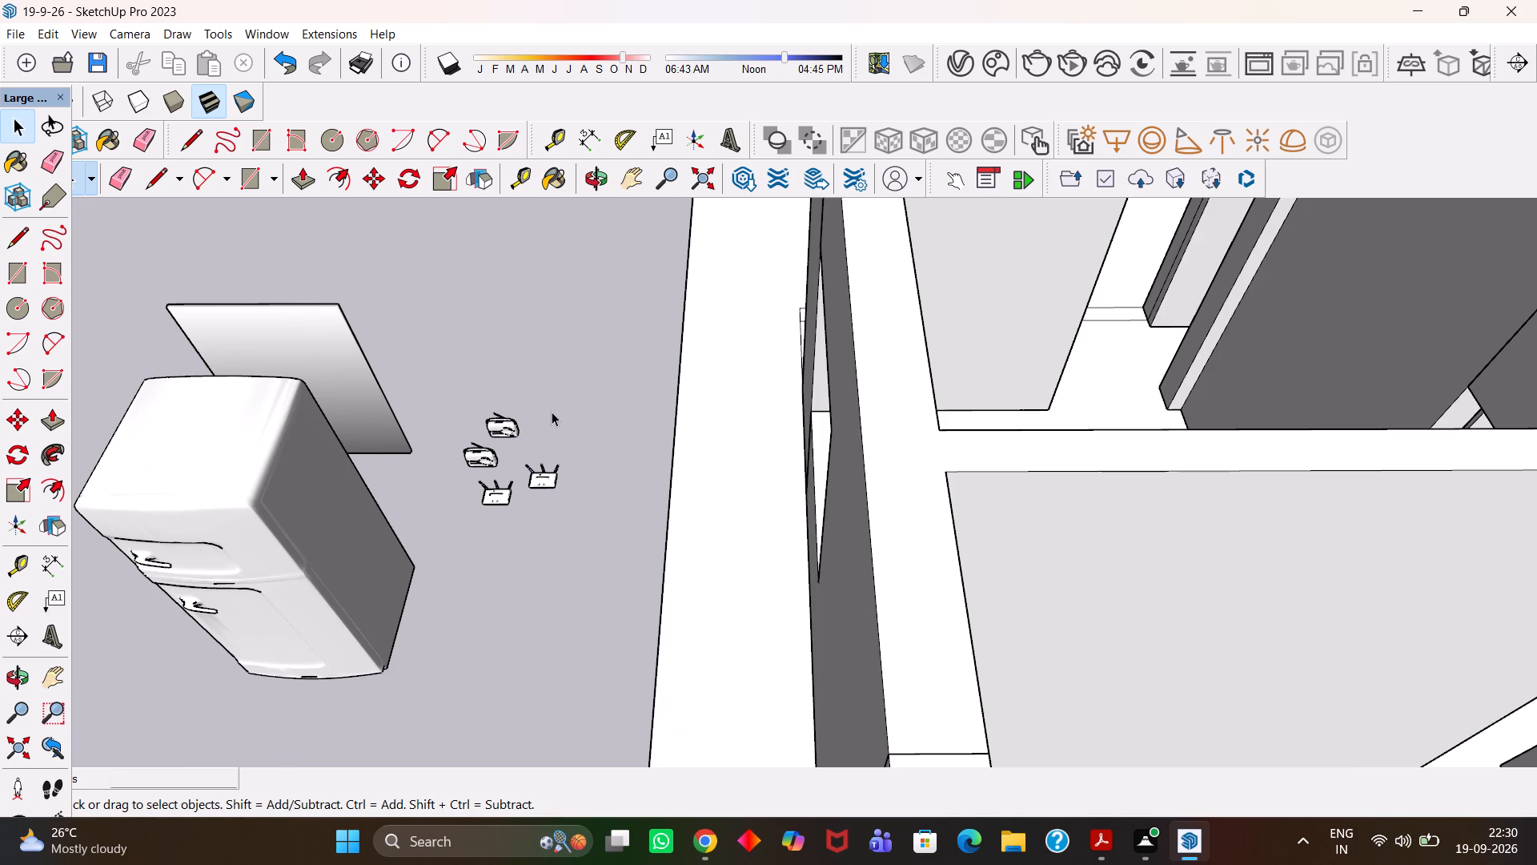